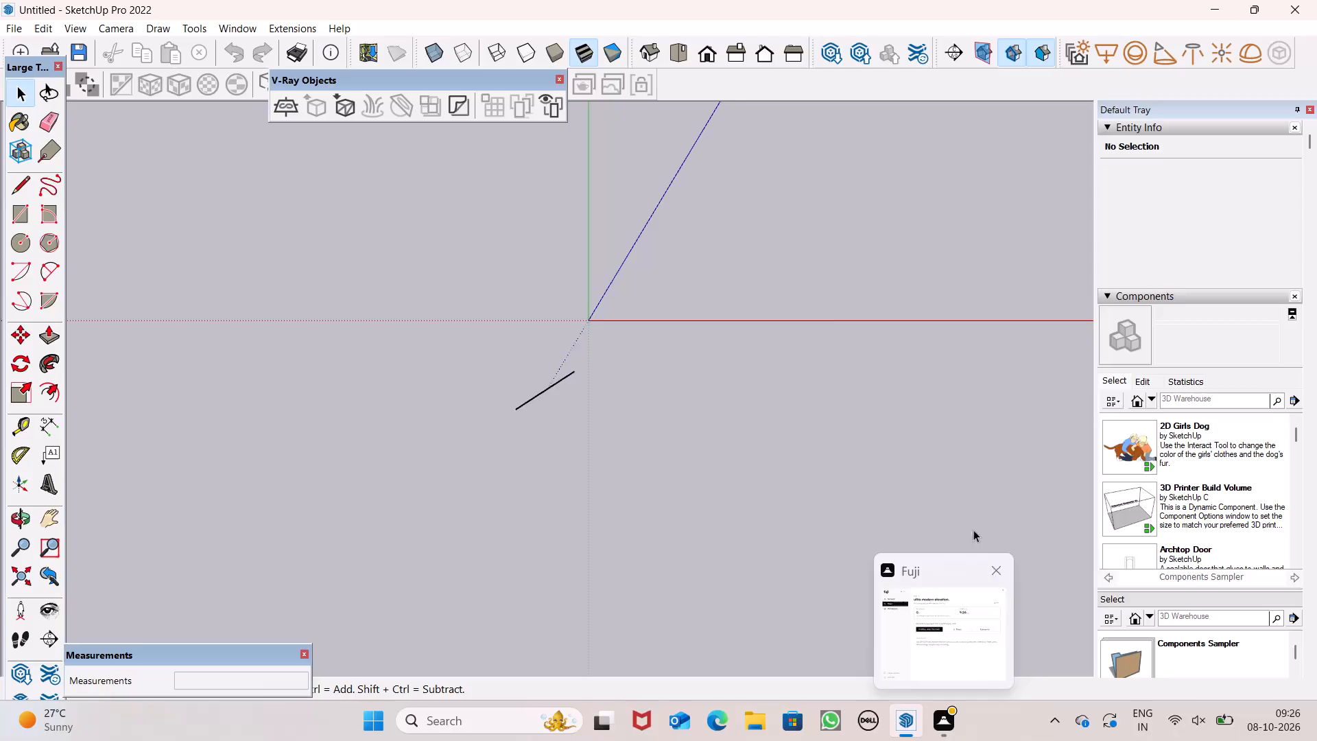
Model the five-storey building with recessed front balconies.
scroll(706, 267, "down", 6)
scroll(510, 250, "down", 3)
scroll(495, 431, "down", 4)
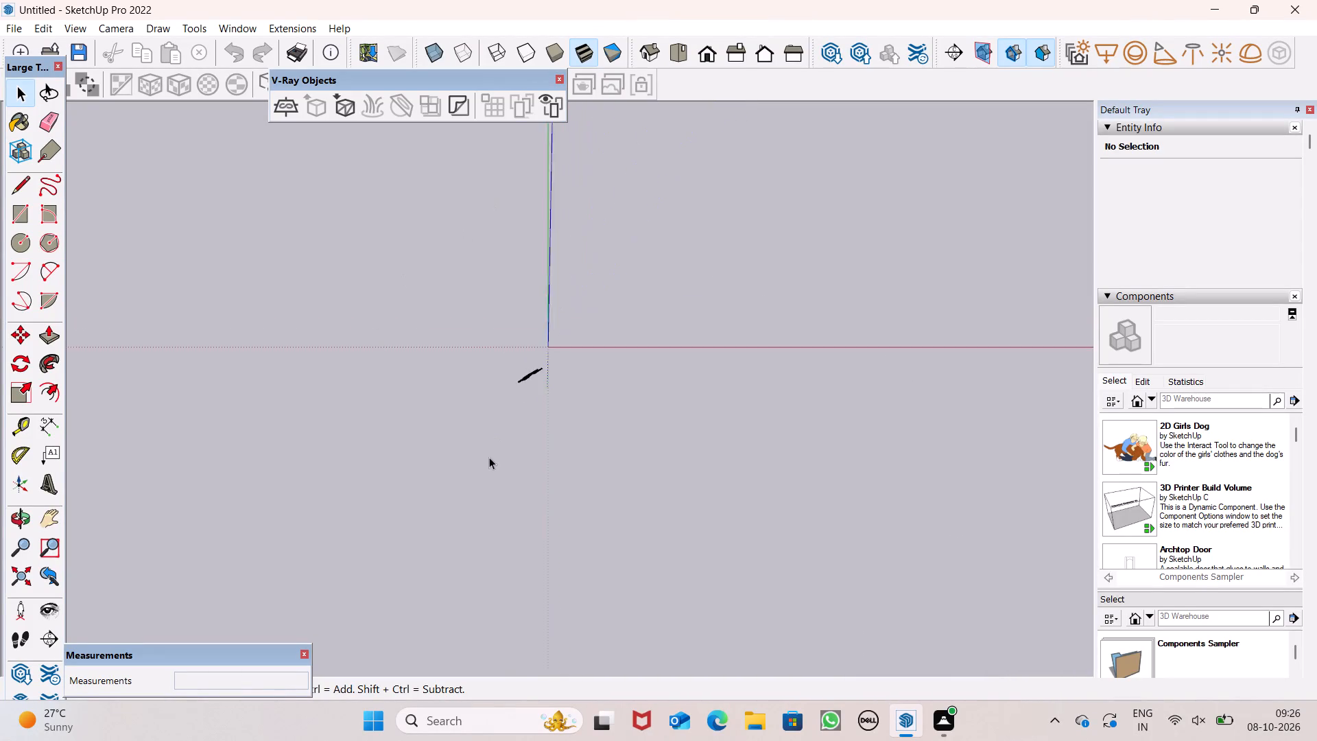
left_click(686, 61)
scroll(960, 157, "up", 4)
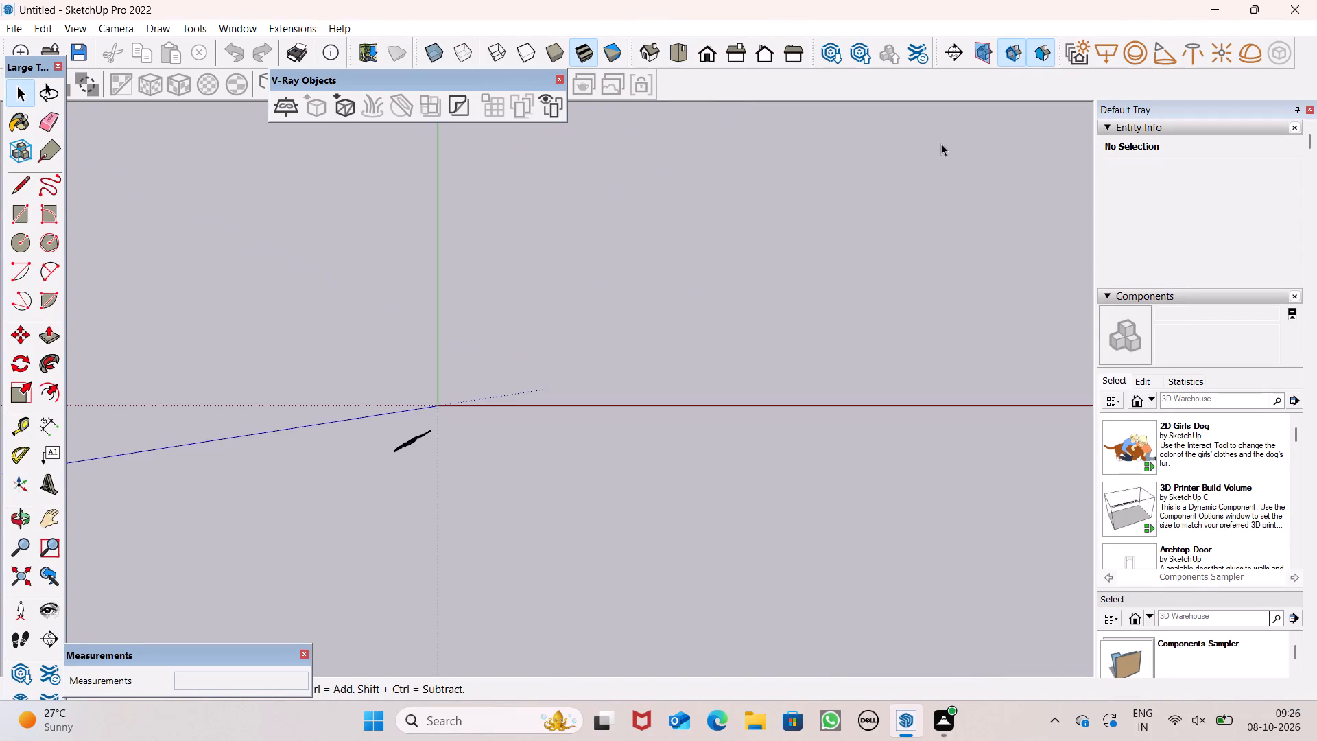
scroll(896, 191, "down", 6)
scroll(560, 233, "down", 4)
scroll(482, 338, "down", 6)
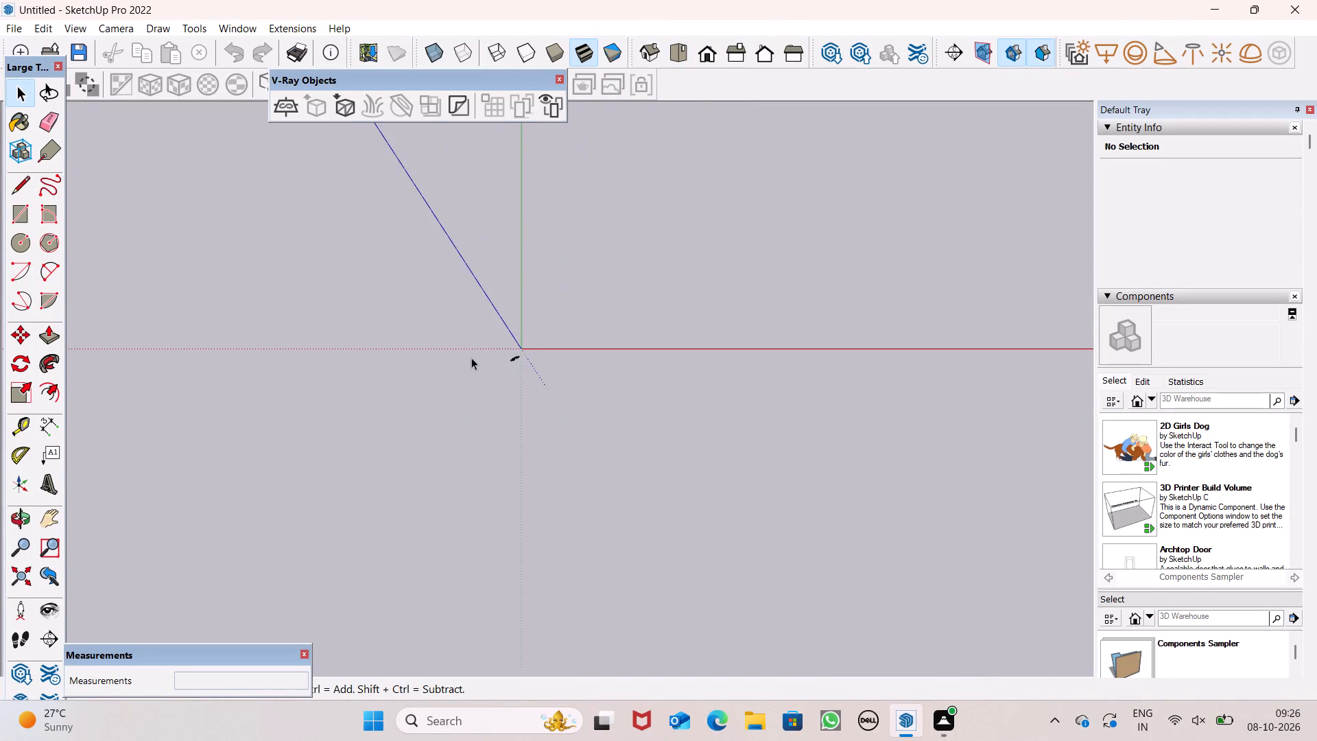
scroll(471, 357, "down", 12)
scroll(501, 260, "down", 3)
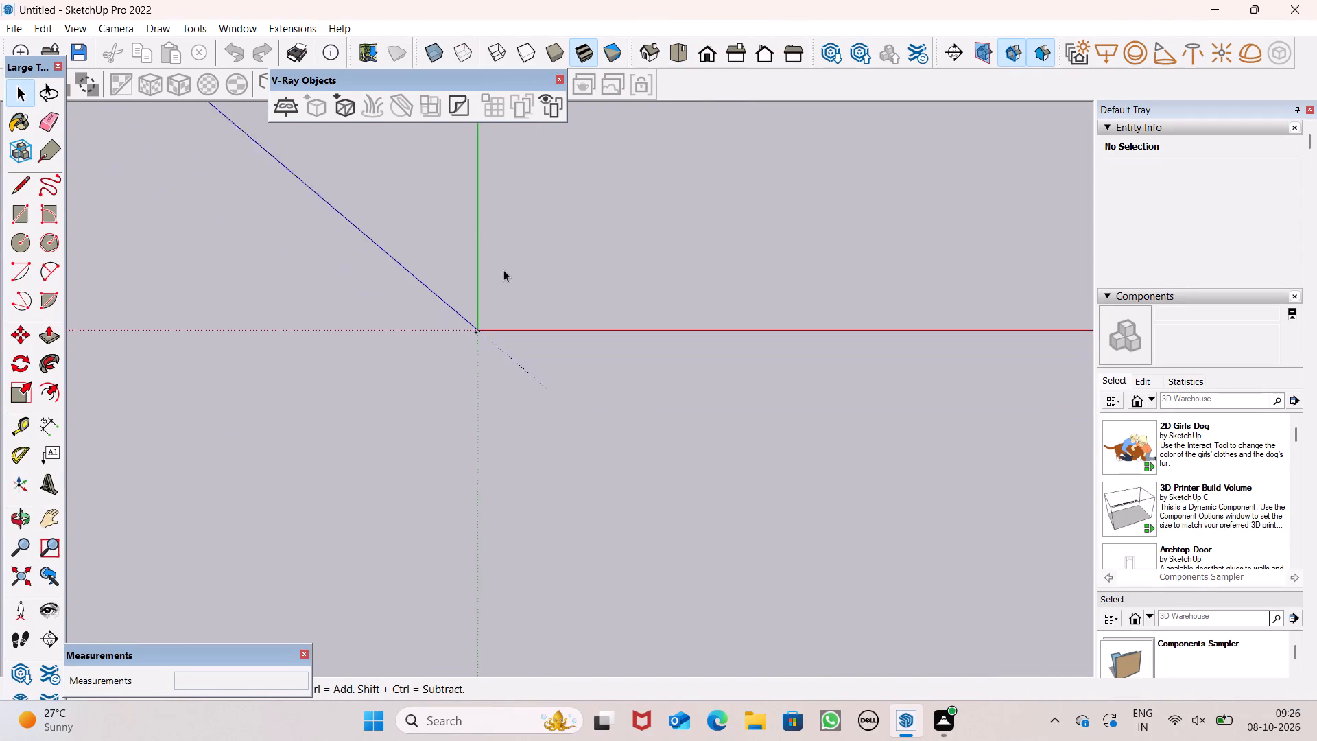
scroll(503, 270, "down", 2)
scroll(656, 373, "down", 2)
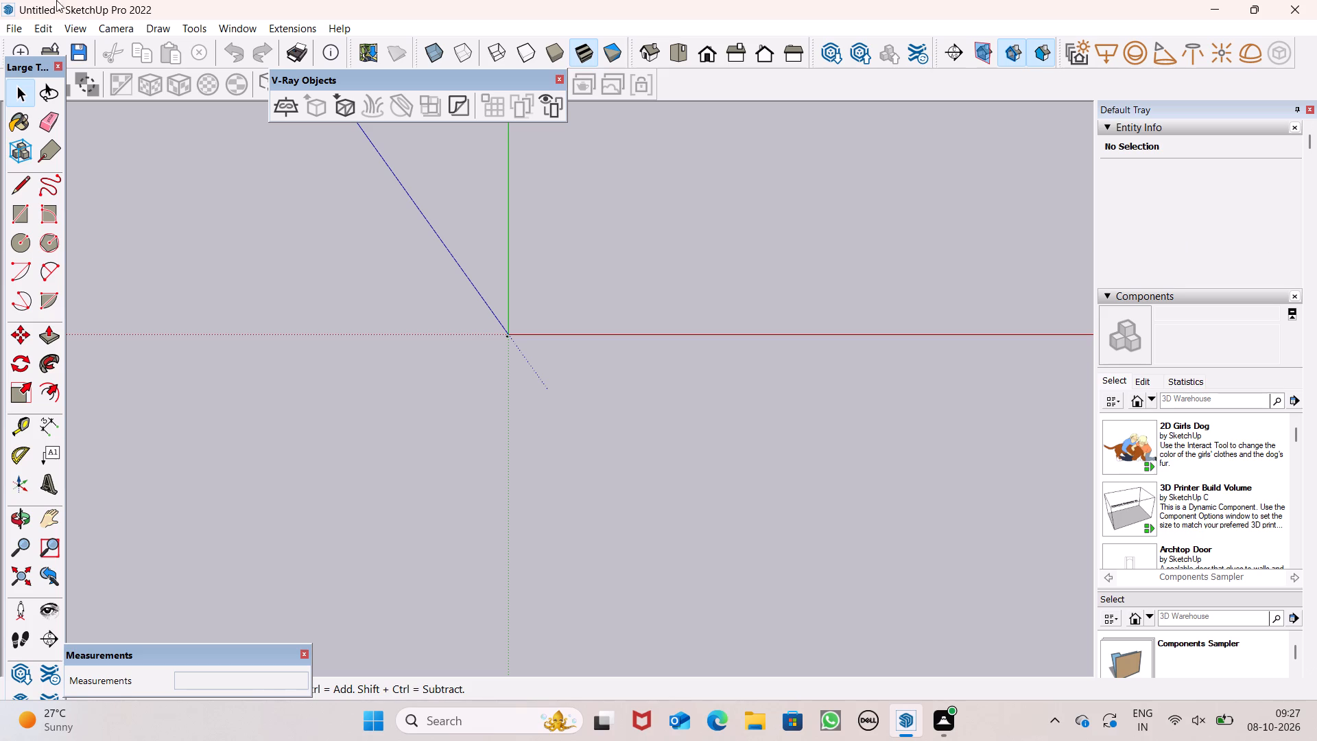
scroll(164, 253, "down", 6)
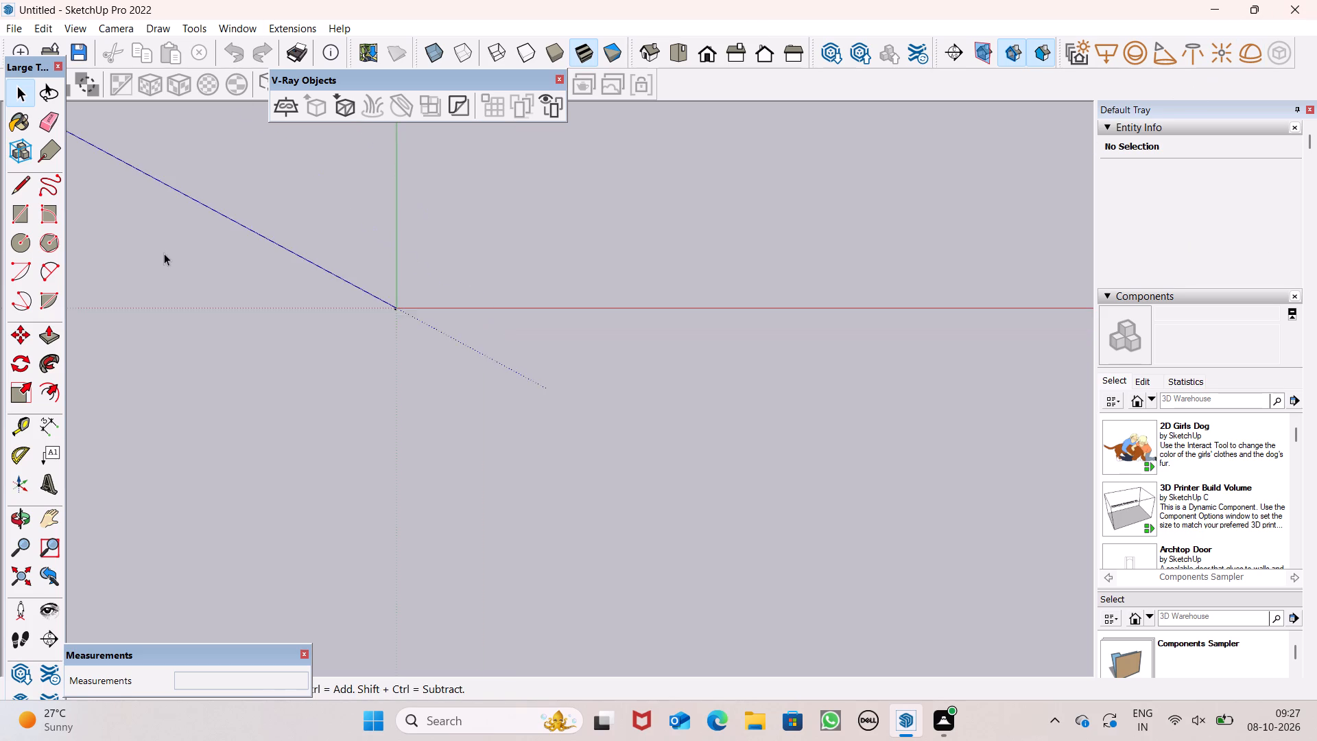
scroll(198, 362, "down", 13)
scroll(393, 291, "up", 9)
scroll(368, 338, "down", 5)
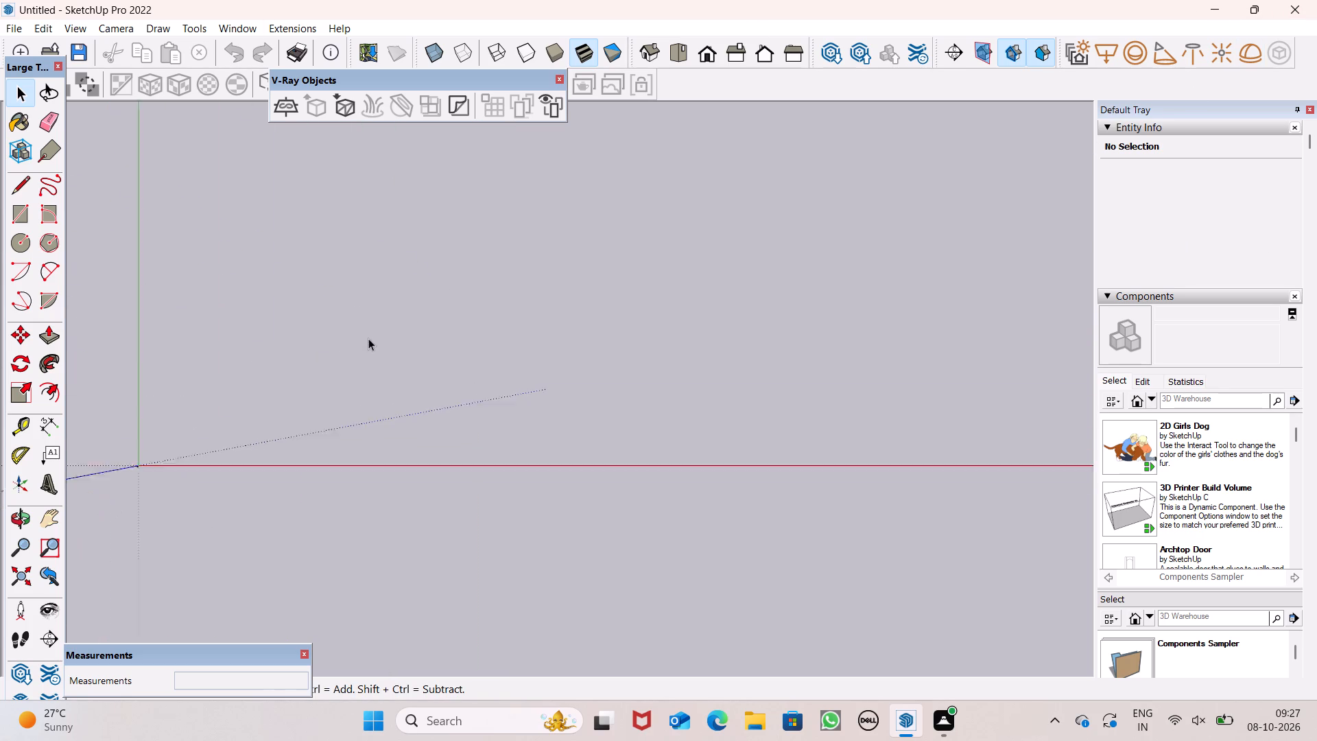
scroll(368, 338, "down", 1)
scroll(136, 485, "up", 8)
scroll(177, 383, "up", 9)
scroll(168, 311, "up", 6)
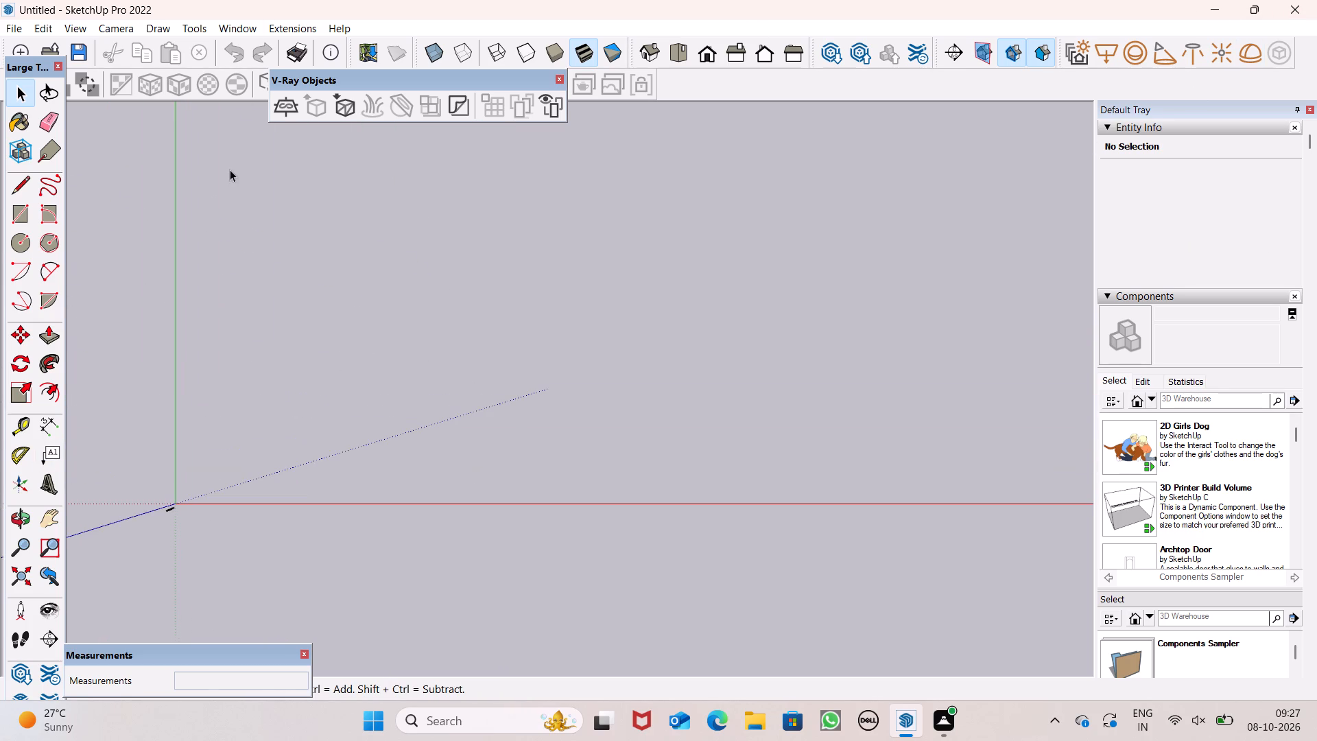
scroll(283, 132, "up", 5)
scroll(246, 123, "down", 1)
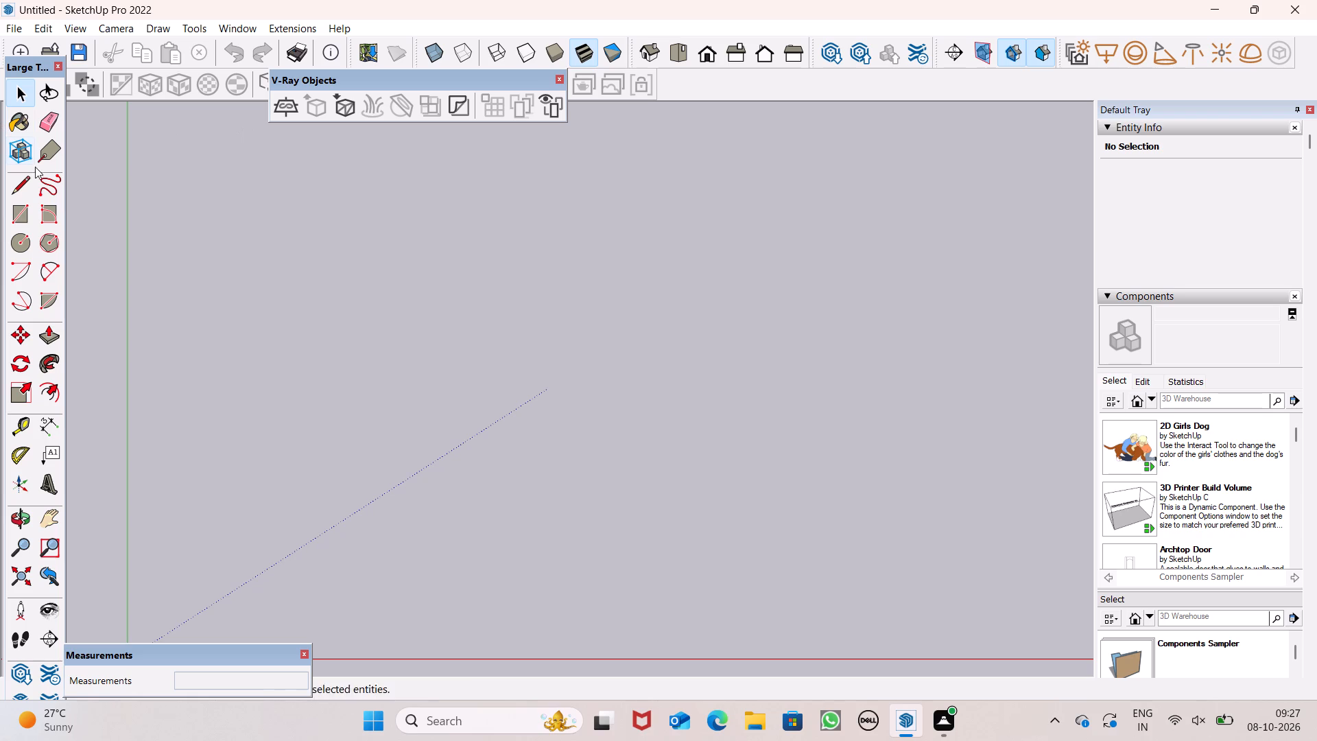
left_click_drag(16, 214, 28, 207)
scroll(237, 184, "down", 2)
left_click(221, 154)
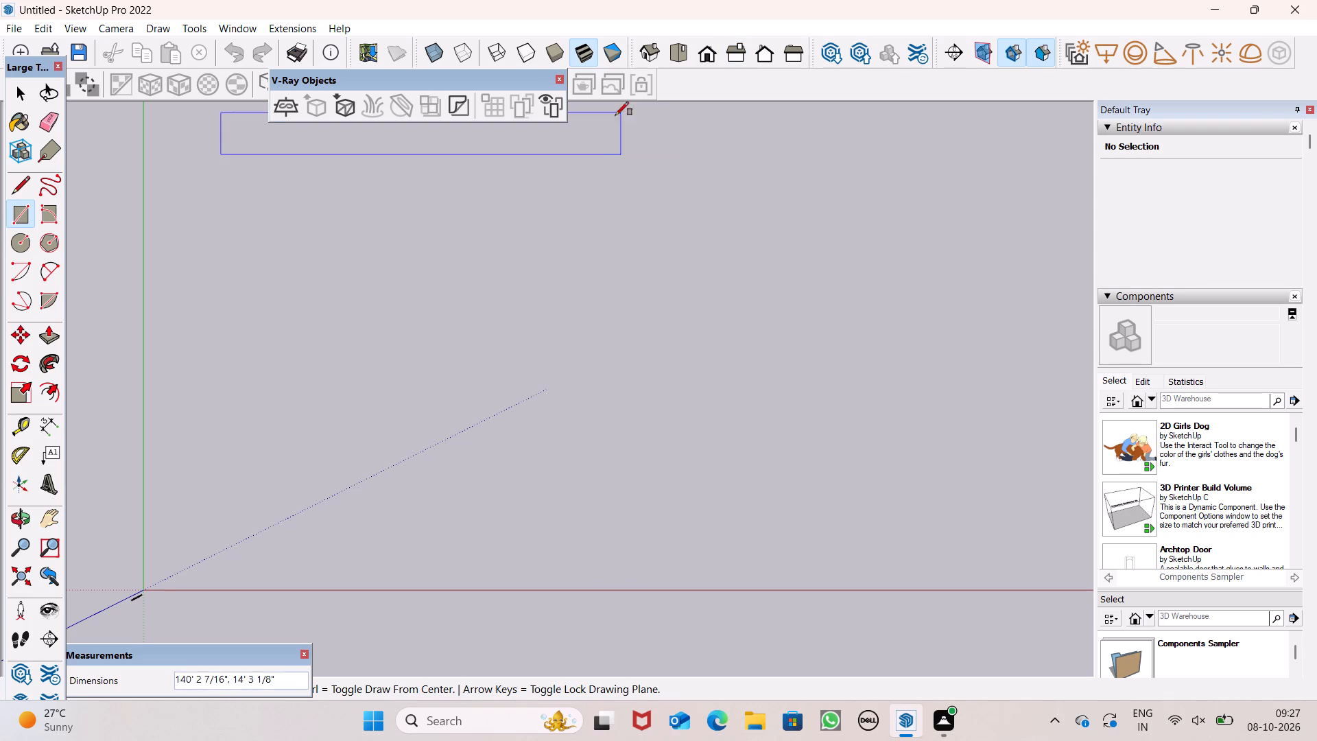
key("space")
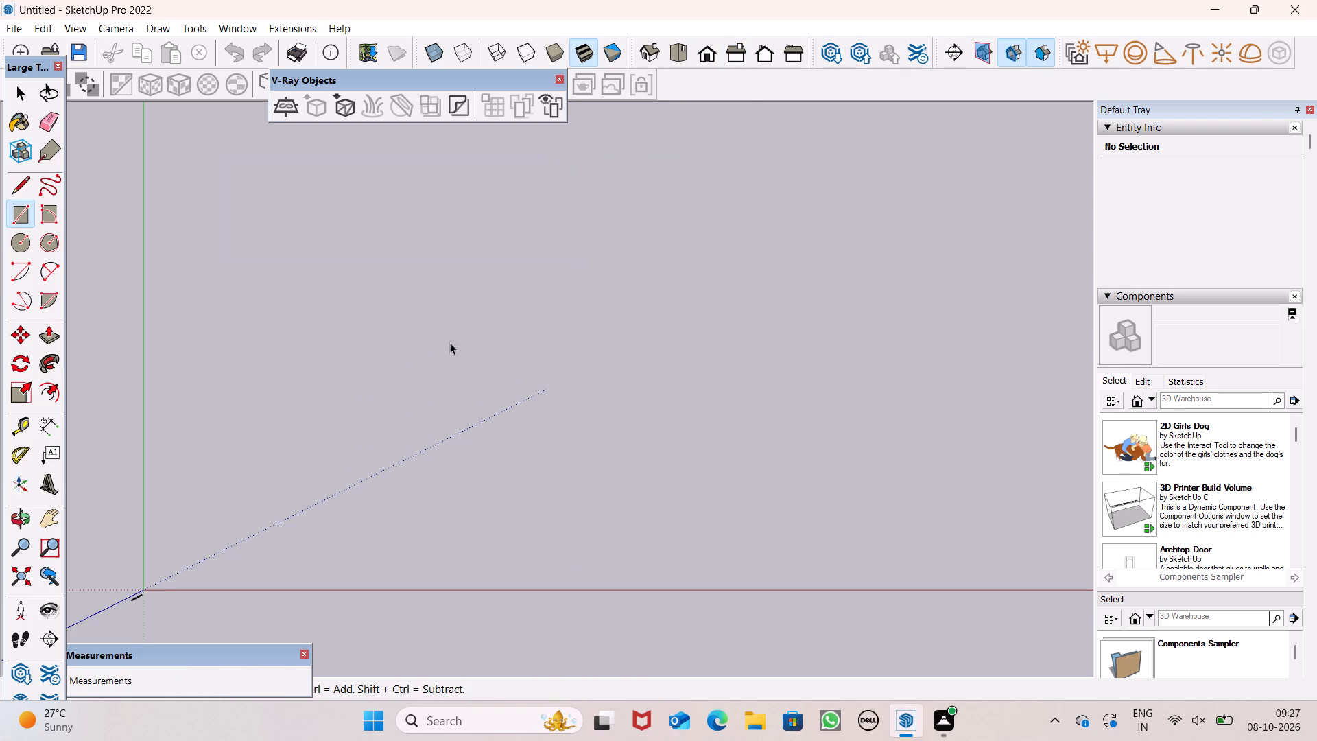
Draw a 50' by 66' rectangle on the ground plane, beside the green axis and above the red axis.
scroll(242, 394, "up", 1)
scroll(433, 64, "down", 7)
scroll(351, 347, "up", 7)
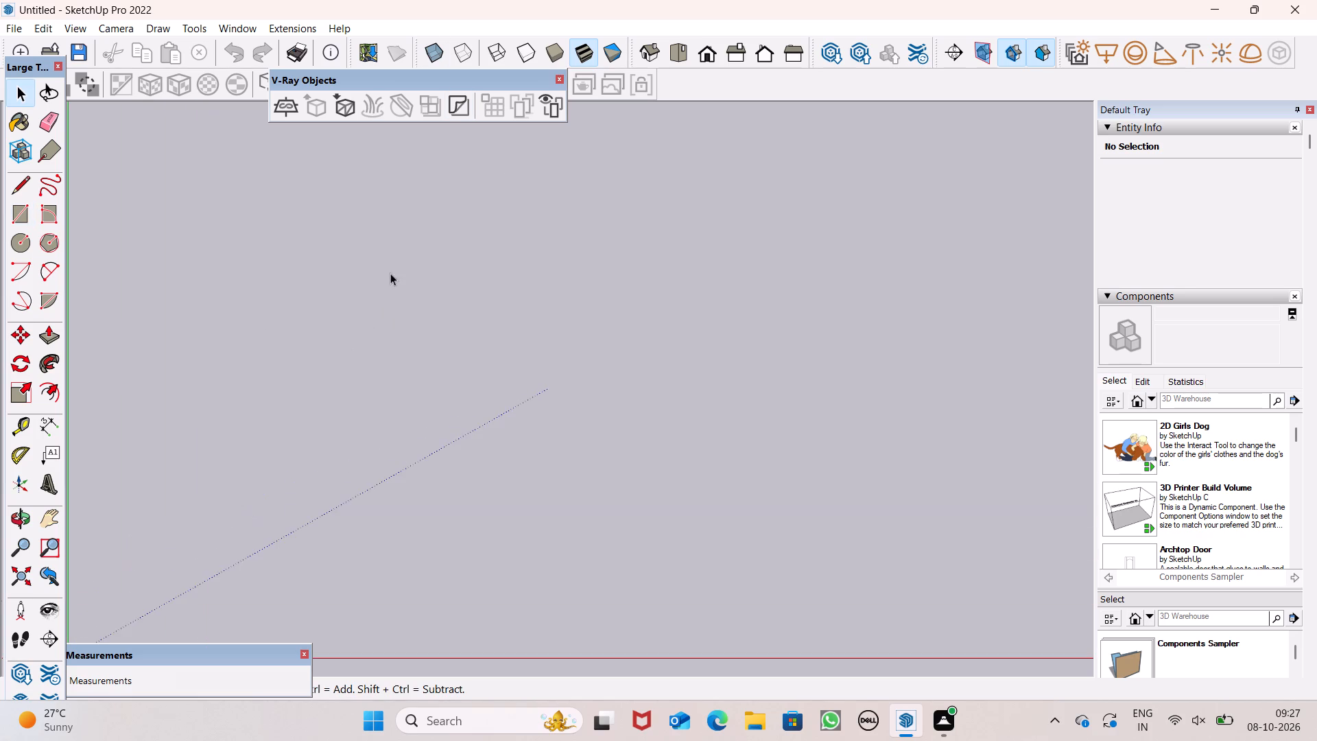
scroll(254, 175, "down", 5)
scroll(192, 335, "up", 4)
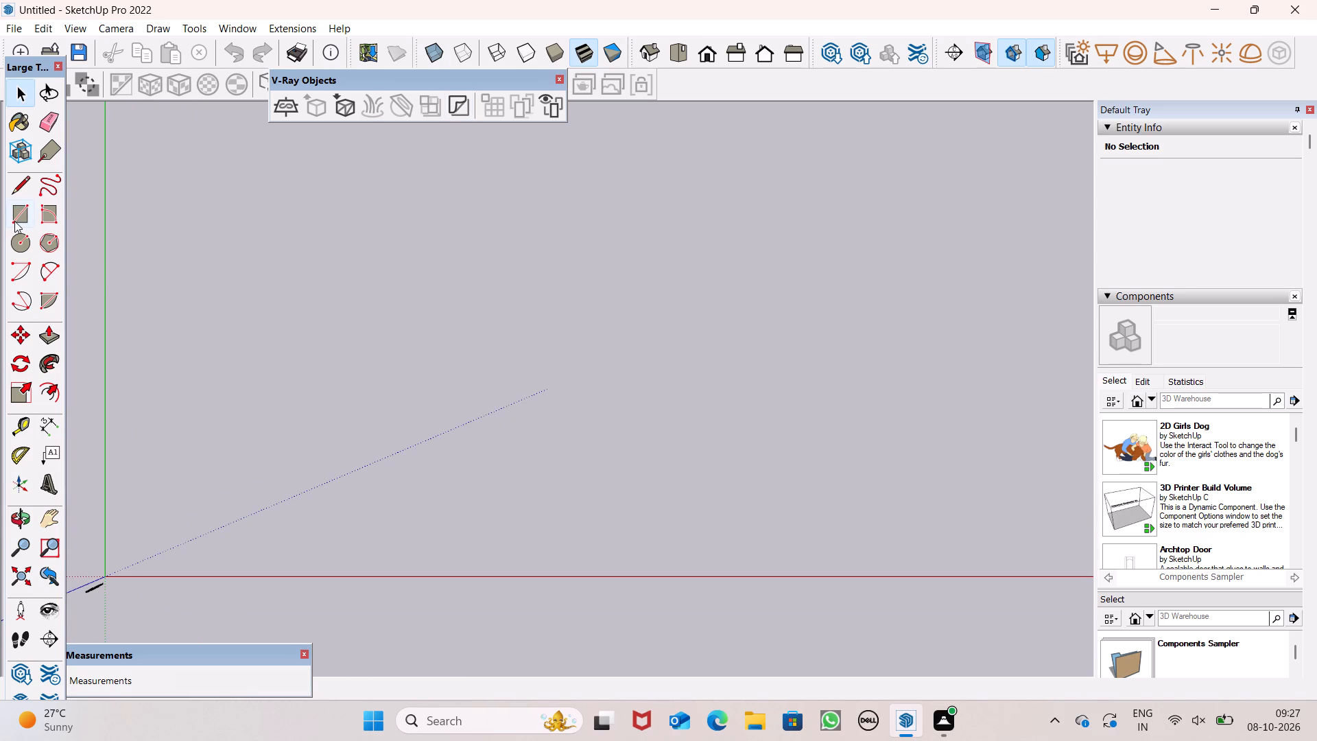
left_click(15, 221)
left_click(161, 189)
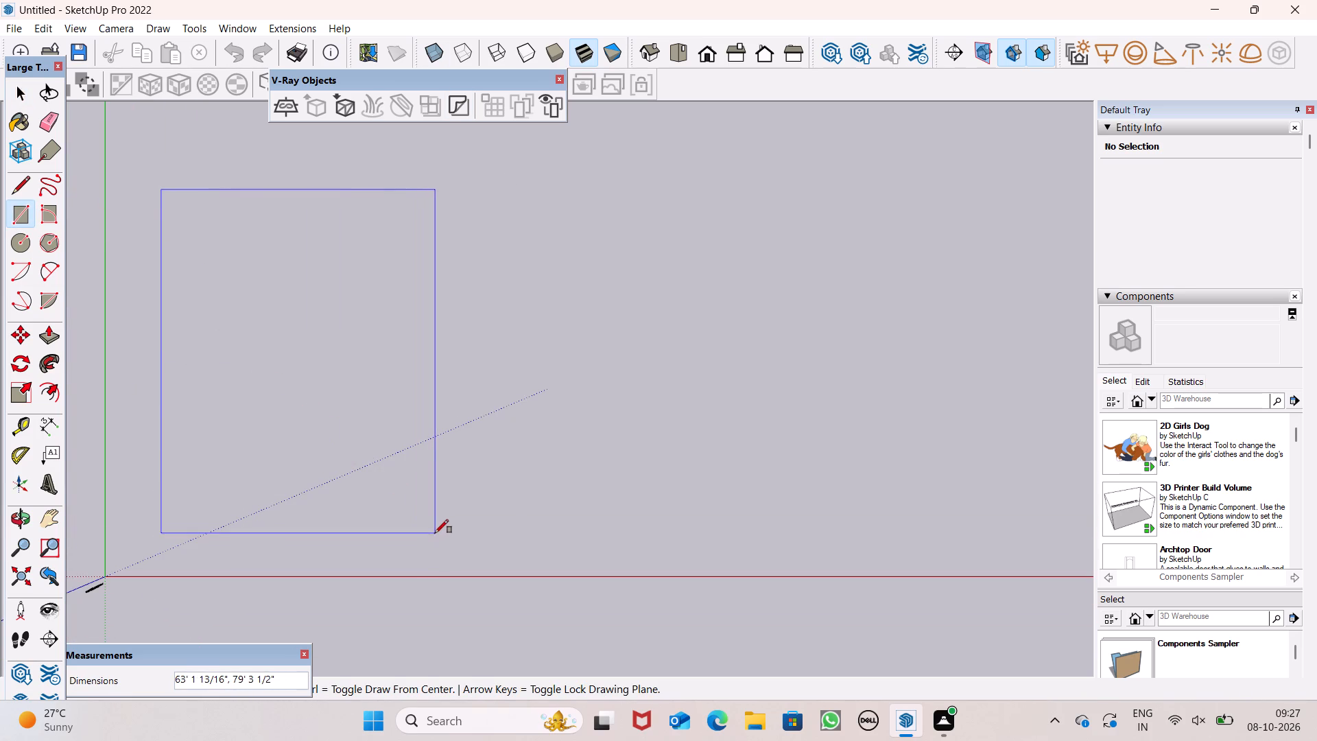
key("2")
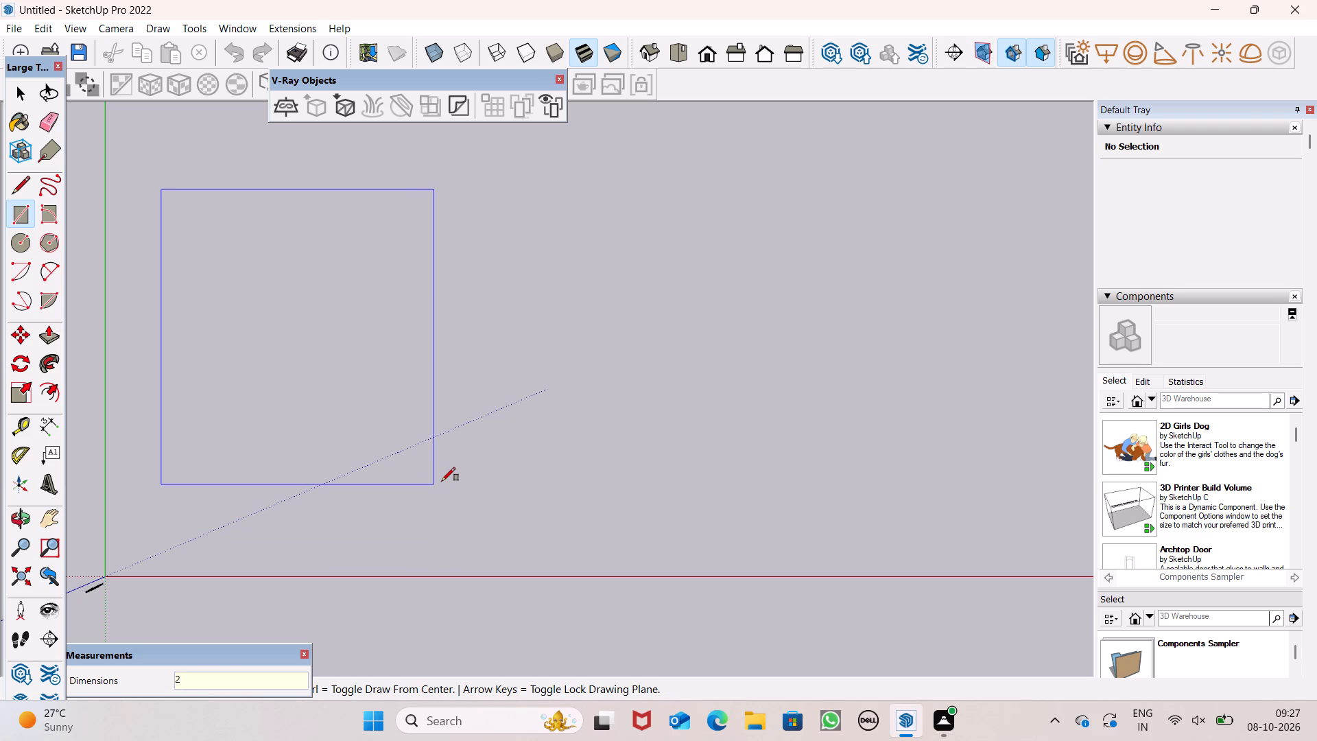
key("0")
key("apostrophe")
key("comma")
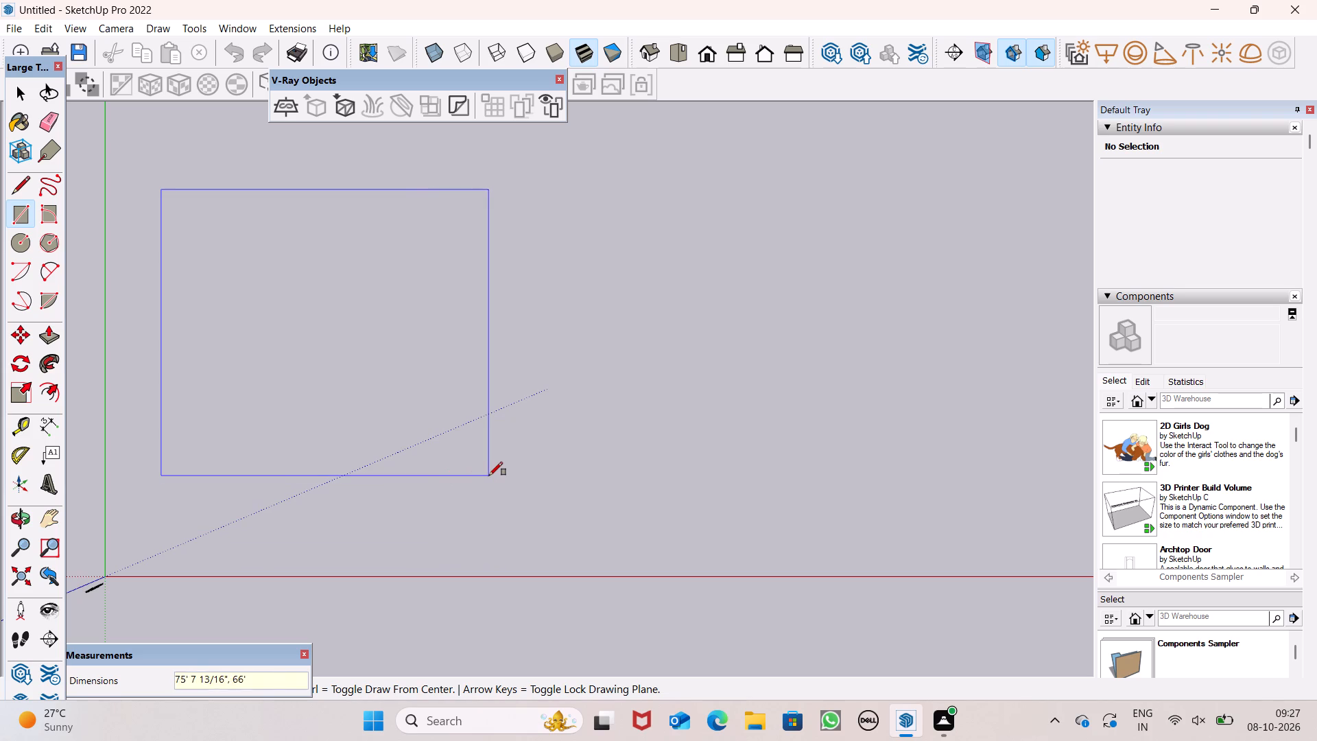
type("50'")
key("Return")
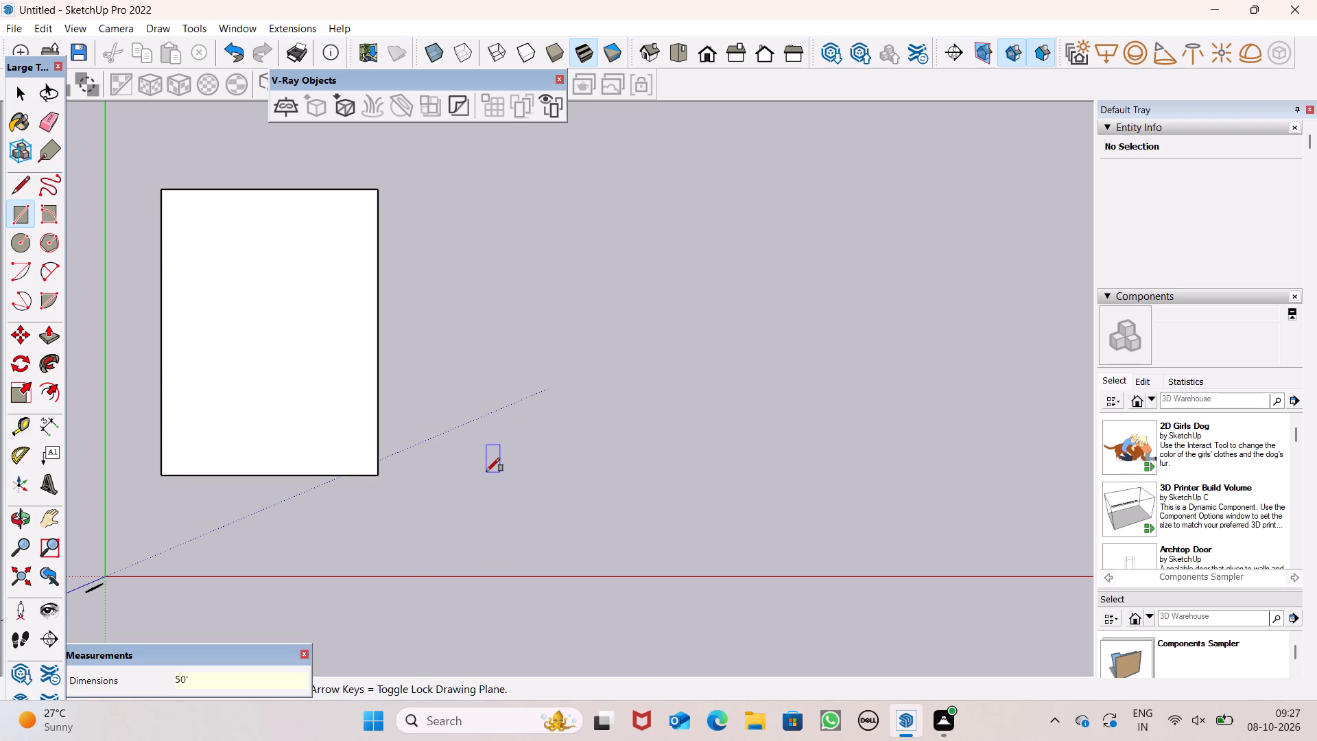
key("space")
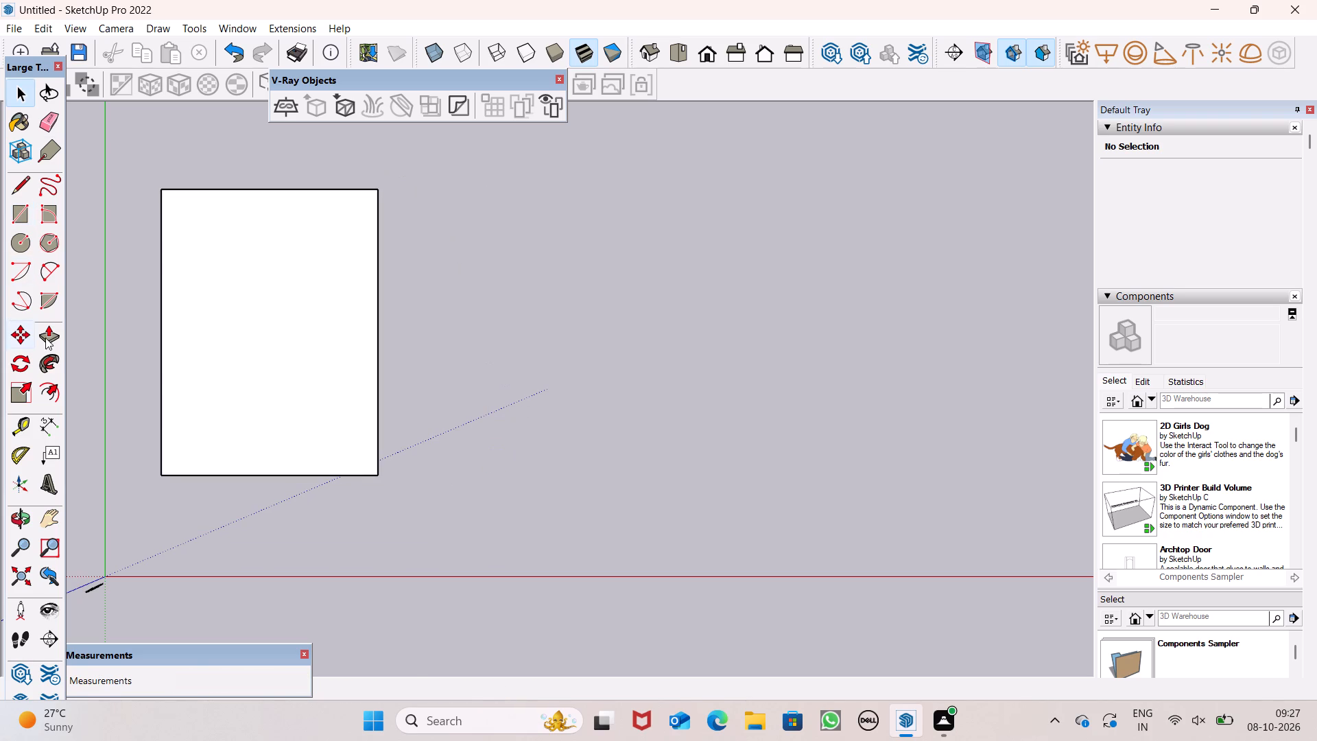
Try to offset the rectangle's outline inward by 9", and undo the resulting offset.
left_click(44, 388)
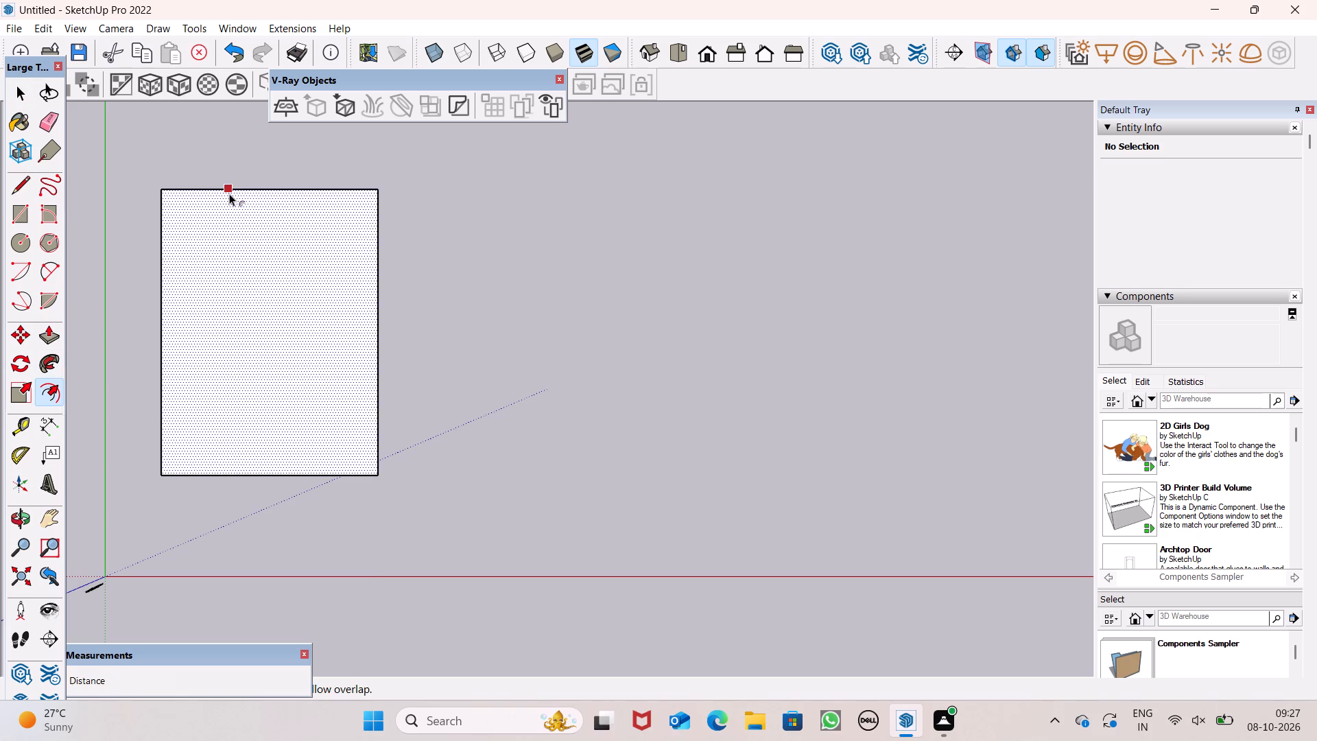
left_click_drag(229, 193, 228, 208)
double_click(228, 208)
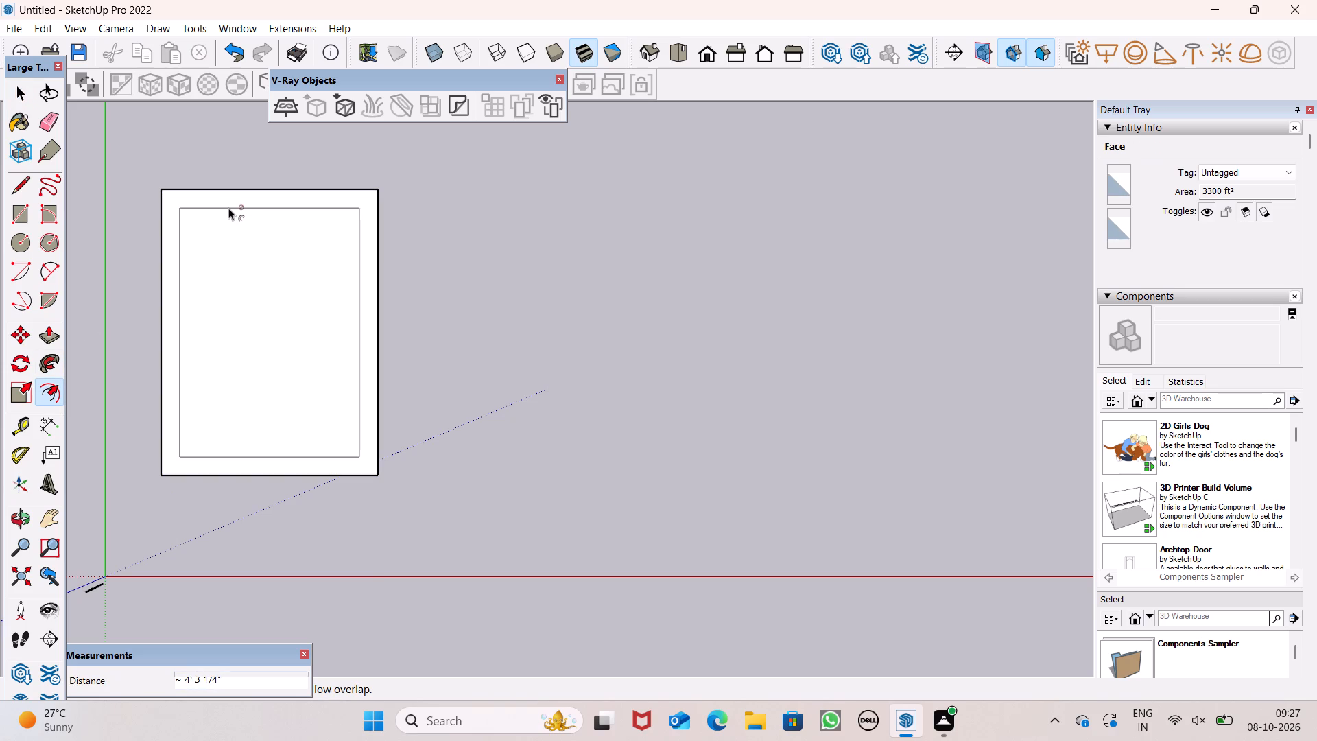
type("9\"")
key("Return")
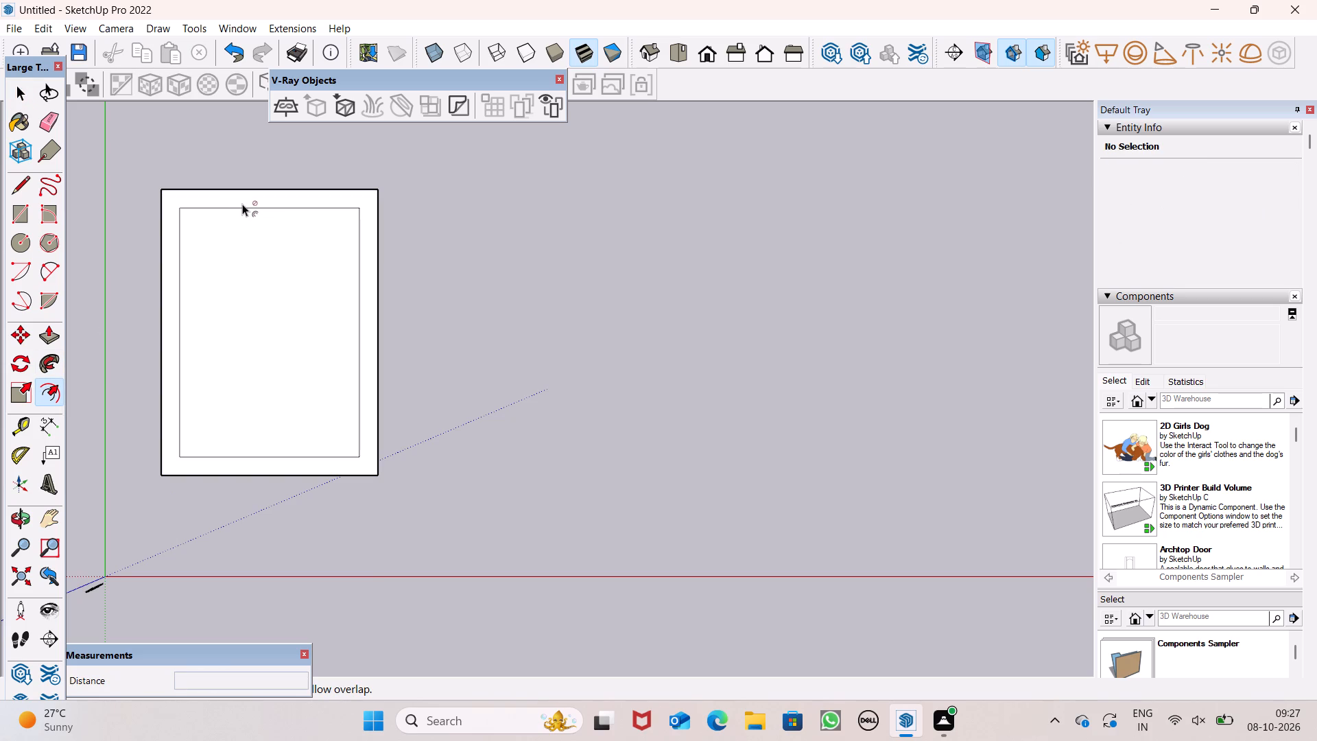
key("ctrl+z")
Offset the rectangle's outline inward by 9" to form the outer wall thickness.
left_click_drag(274, 198, 274, 205)
type("9\"")
key("Return")
key("space")
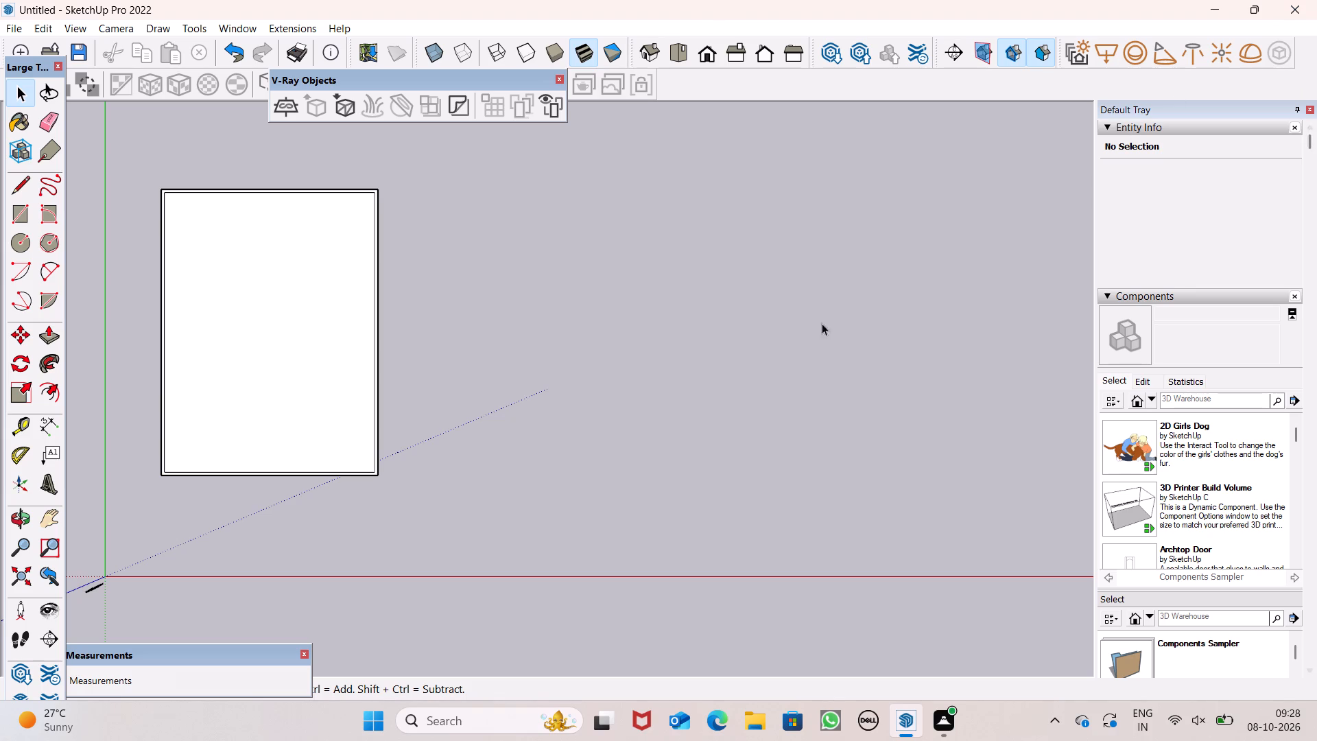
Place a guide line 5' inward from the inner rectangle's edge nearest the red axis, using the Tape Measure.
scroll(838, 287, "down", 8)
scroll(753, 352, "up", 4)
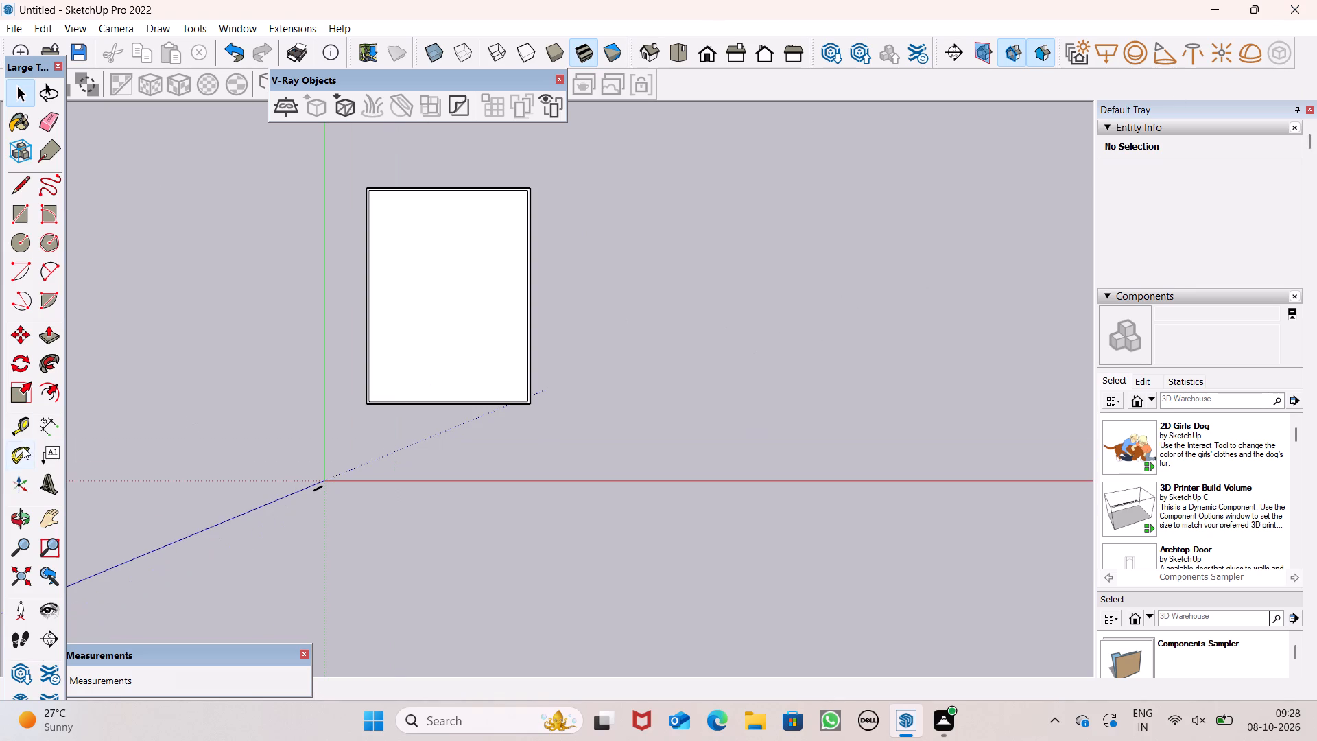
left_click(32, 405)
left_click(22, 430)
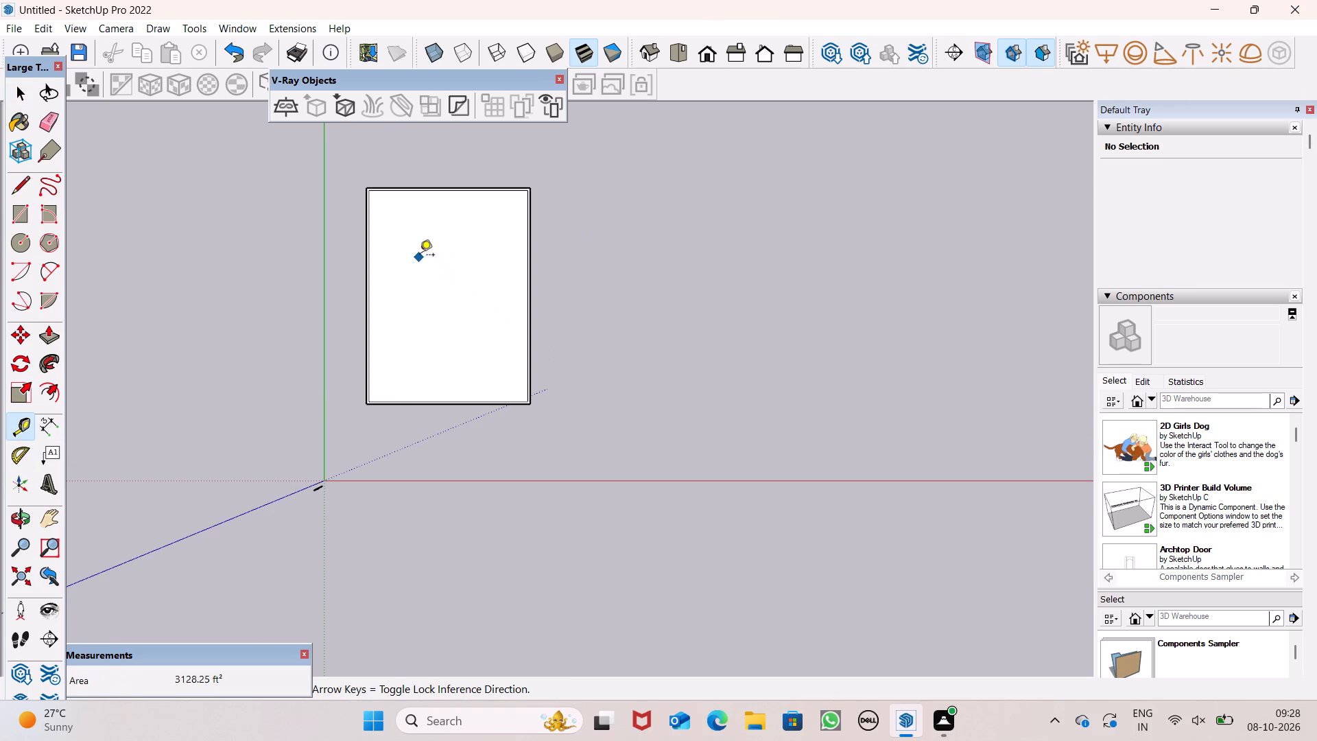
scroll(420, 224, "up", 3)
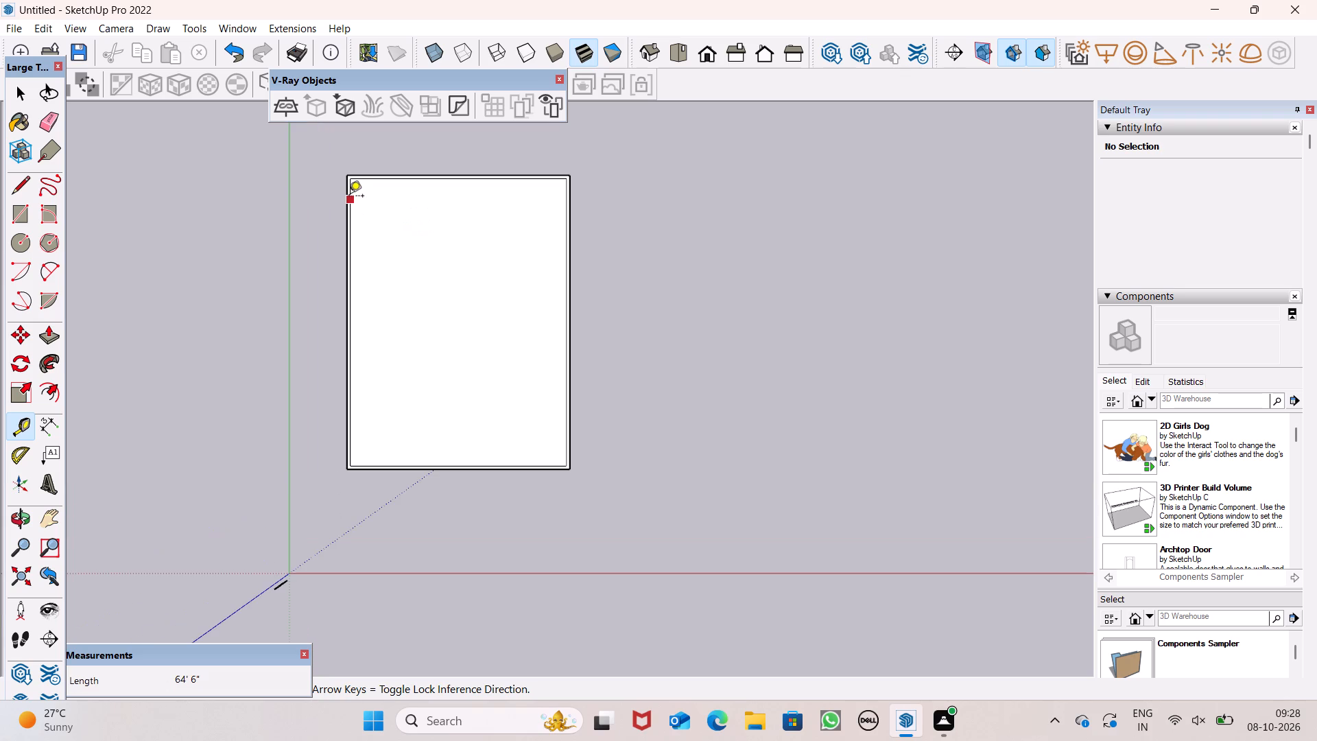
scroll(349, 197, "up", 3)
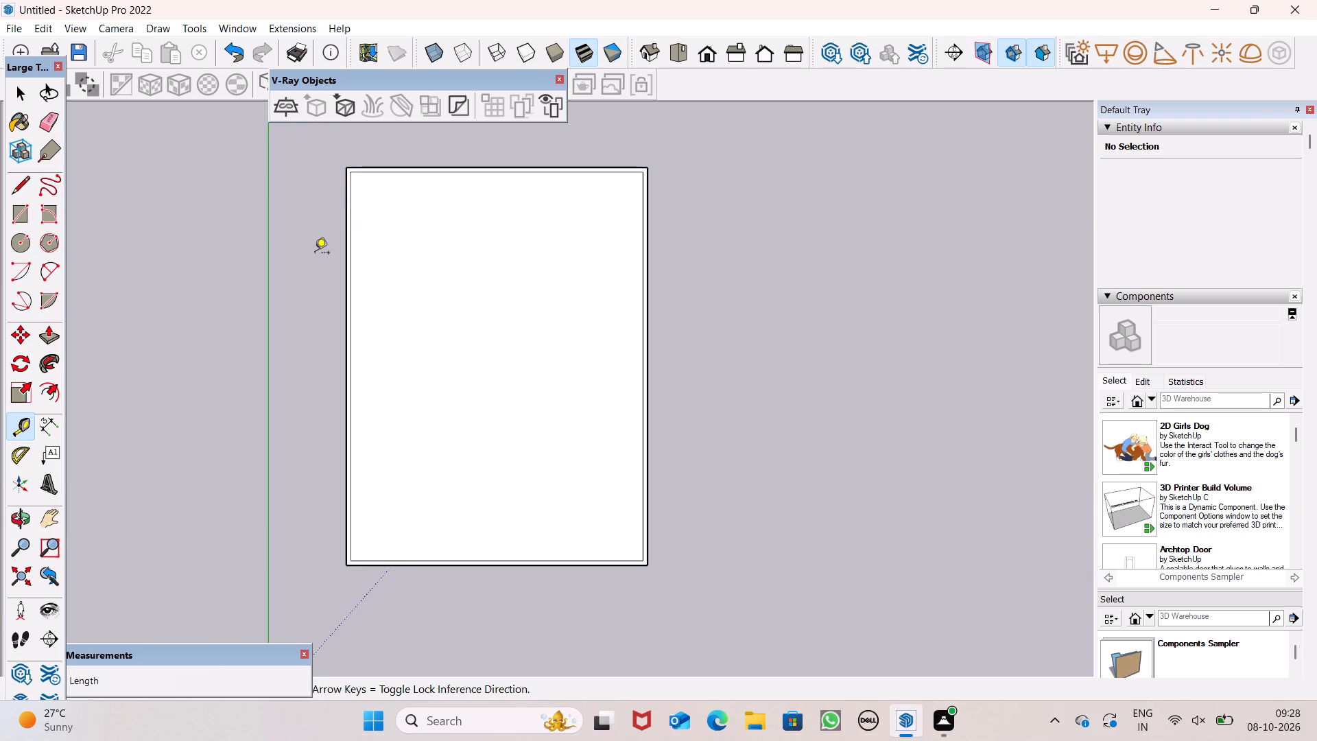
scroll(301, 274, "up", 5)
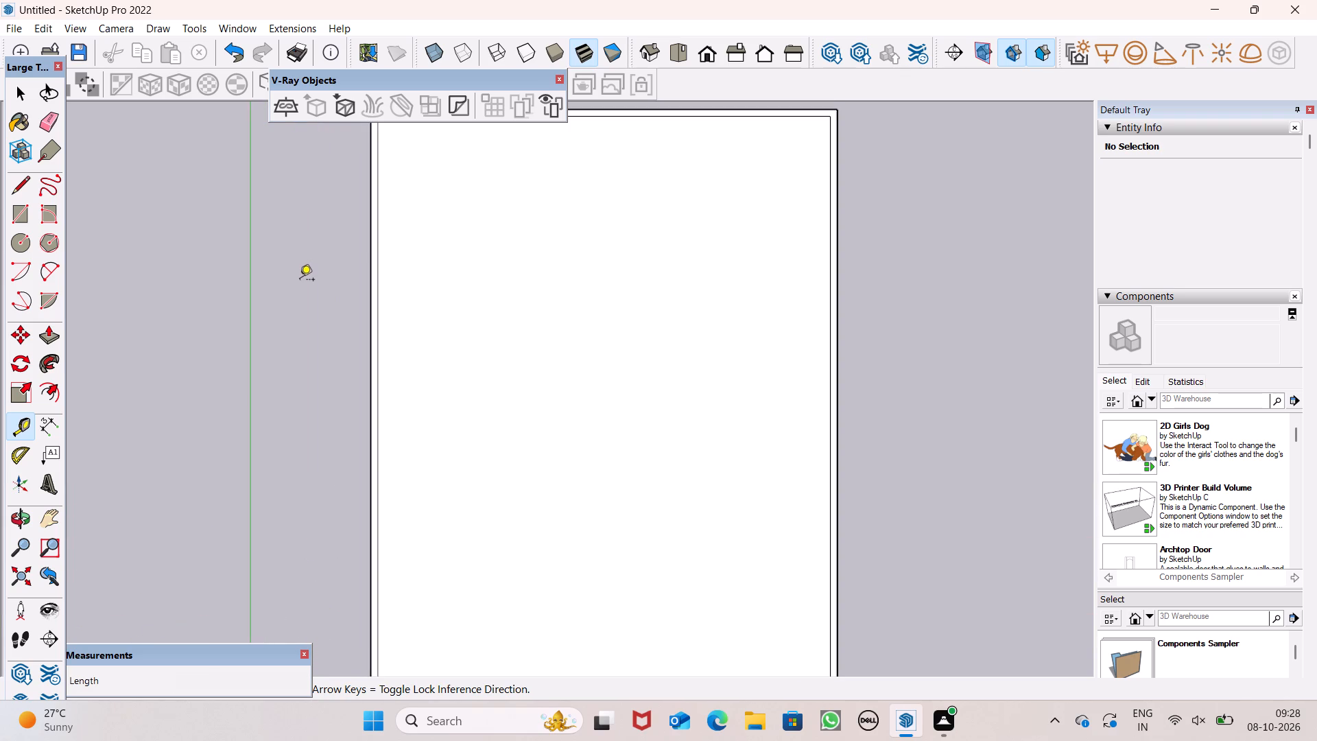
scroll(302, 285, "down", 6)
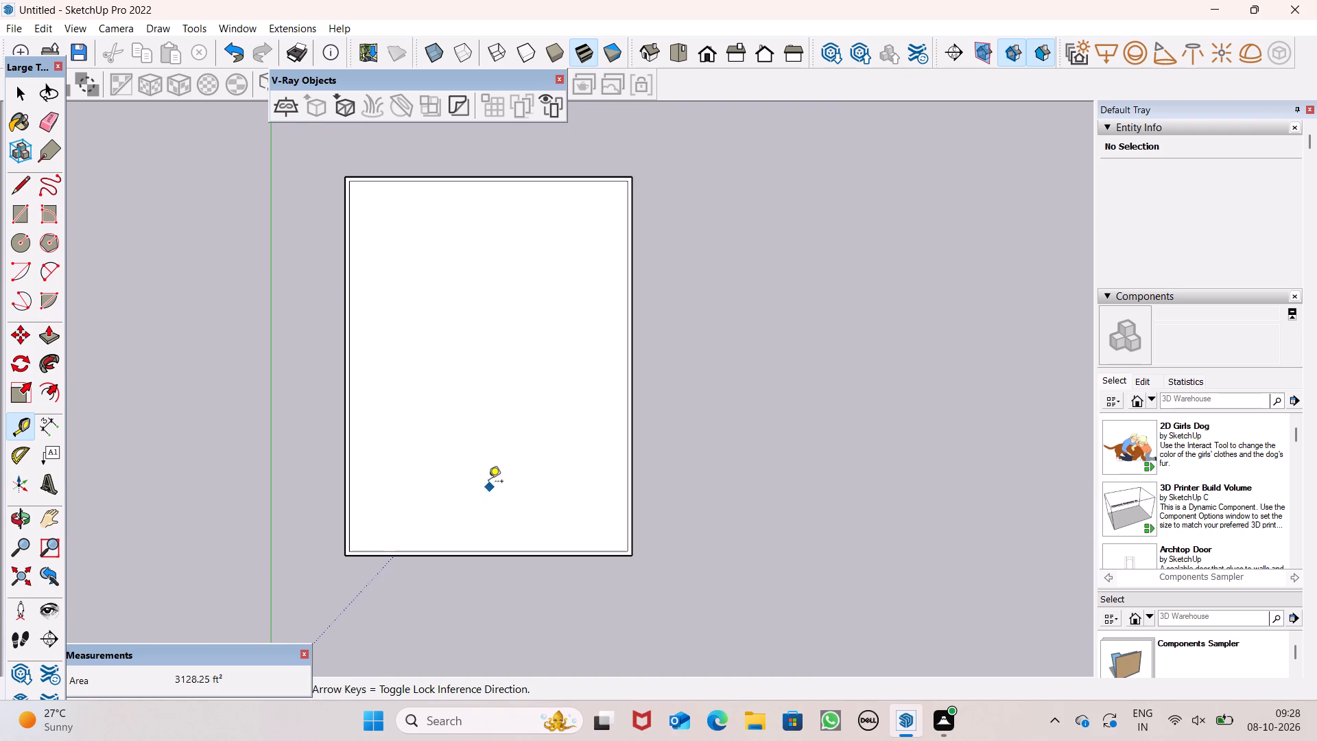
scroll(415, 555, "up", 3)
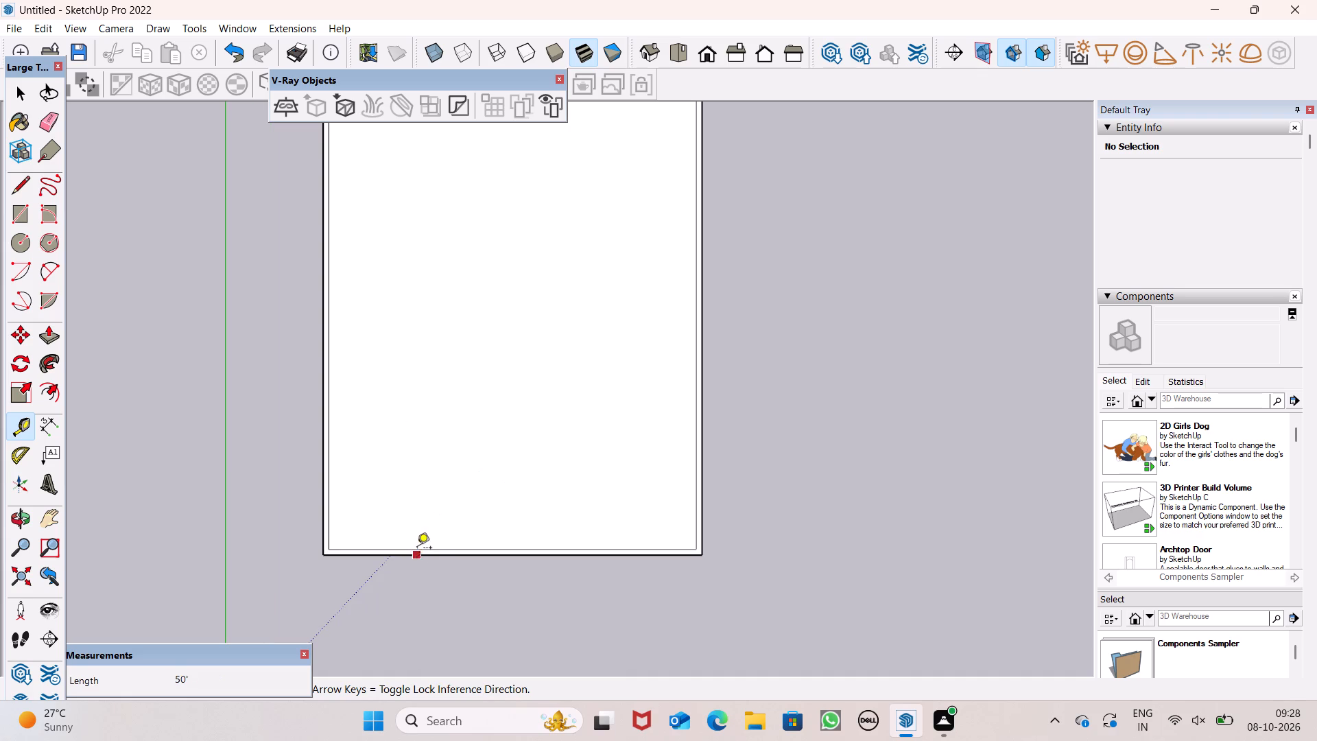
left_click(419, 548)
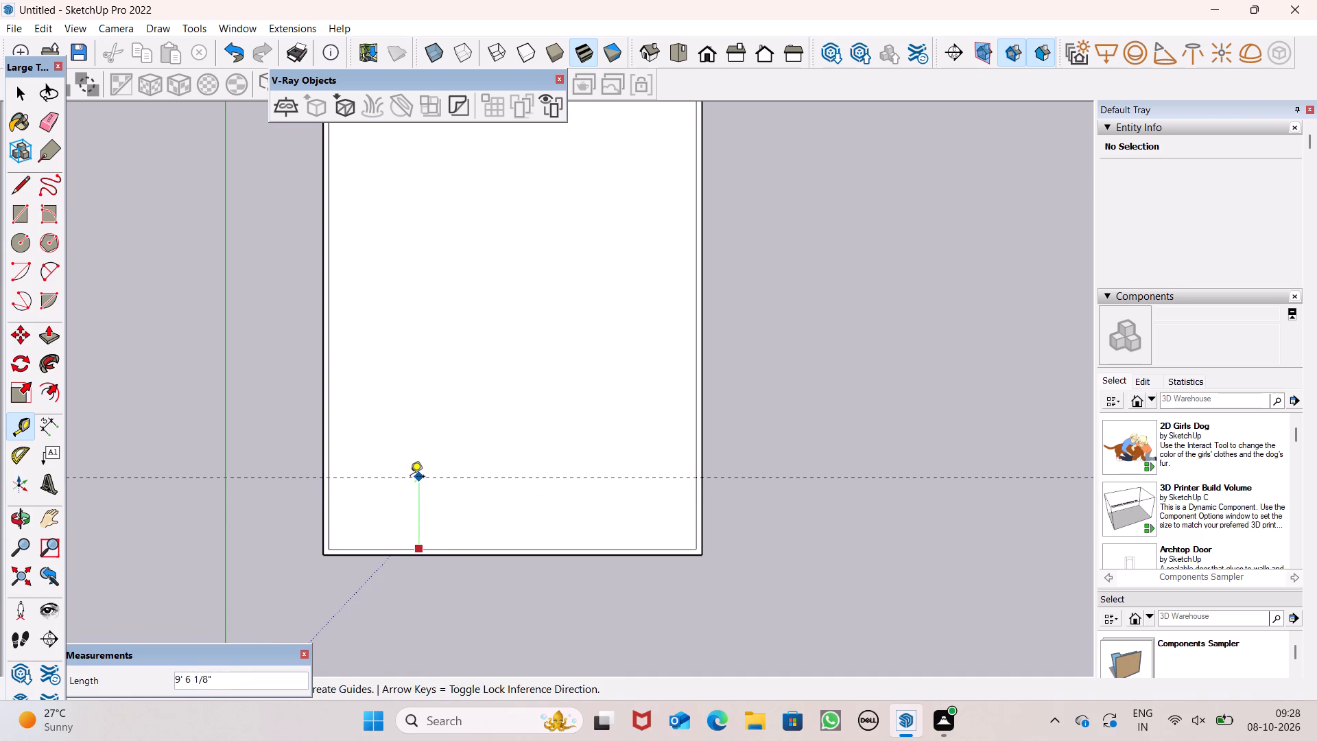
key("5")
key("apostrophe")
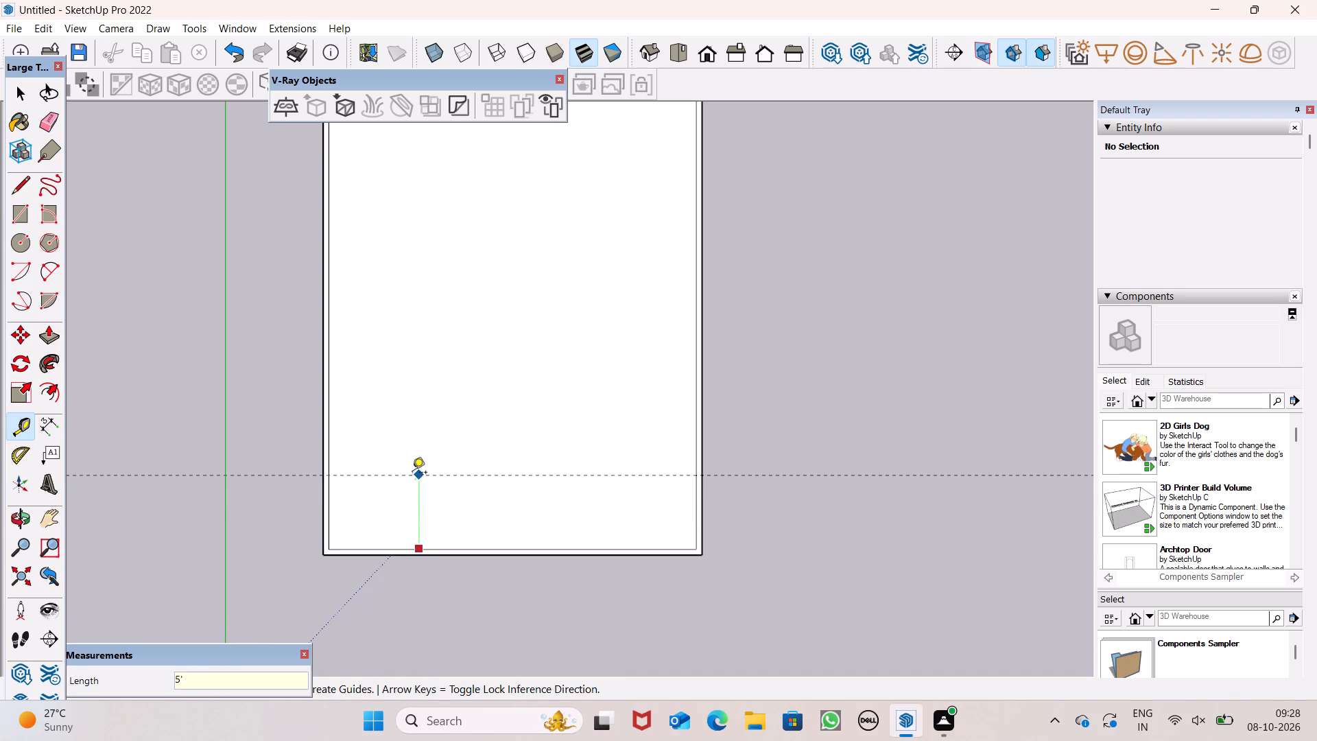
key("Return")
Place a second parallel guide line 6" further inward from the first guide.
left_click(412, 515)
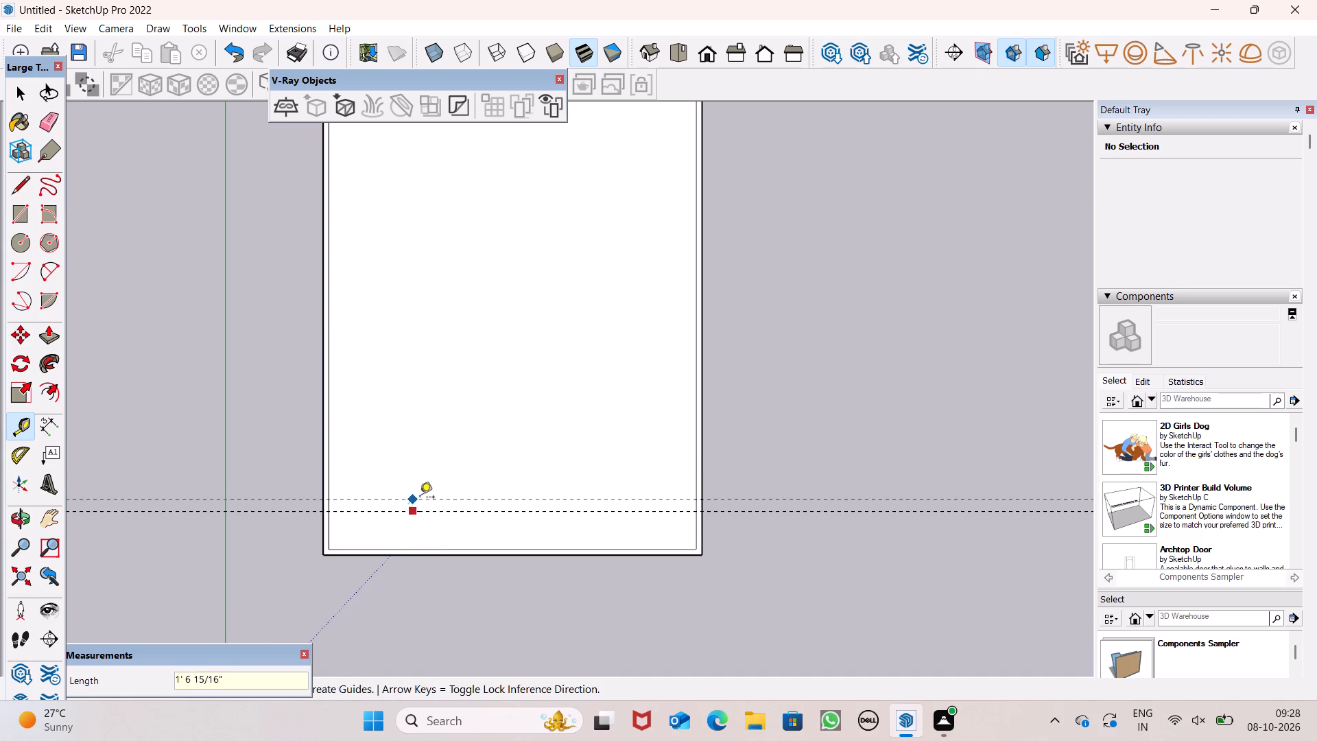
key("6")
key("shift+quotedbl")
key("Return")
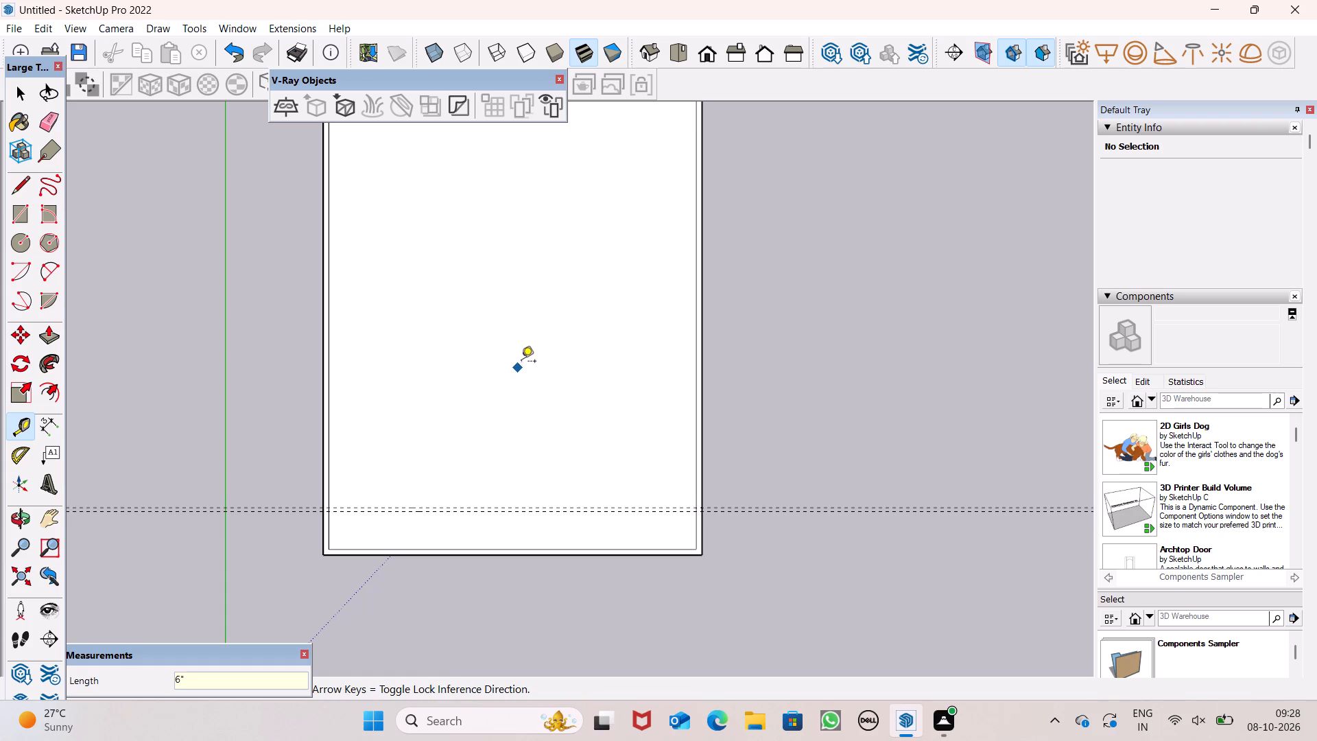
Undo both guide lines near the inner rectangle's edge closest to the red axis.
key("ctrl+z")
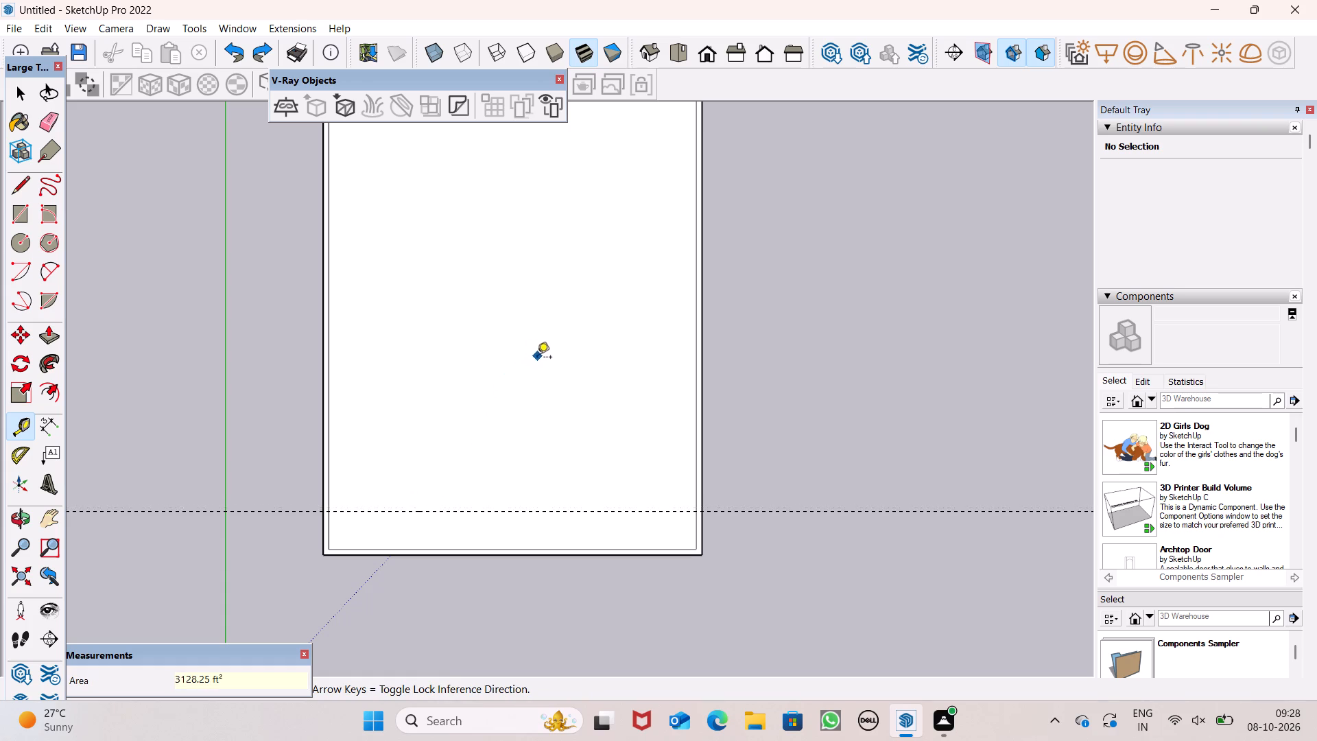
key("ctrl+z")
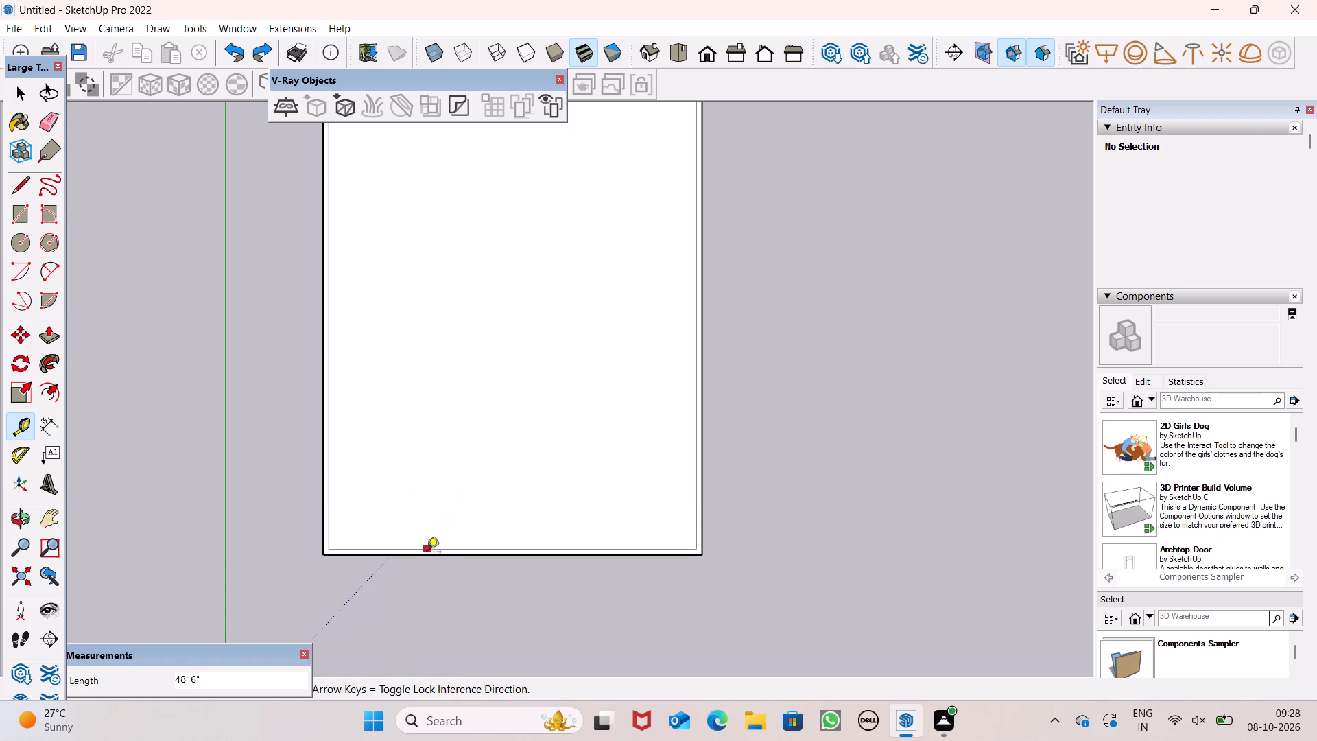
Place a guide line about 8' 9" inward from the inner rectangle's edge nearest the red axis, using the Tape Measure.
left_click(427, 552)
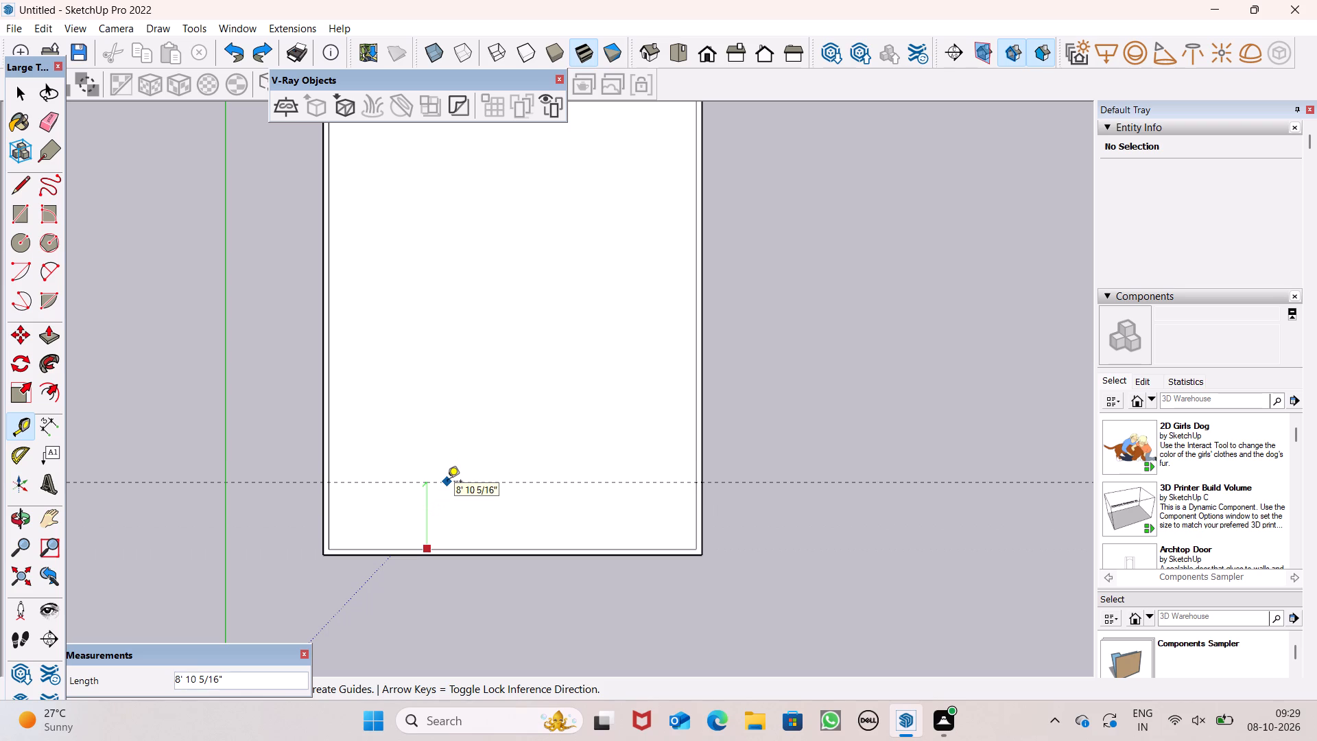
left_click(450, 483)
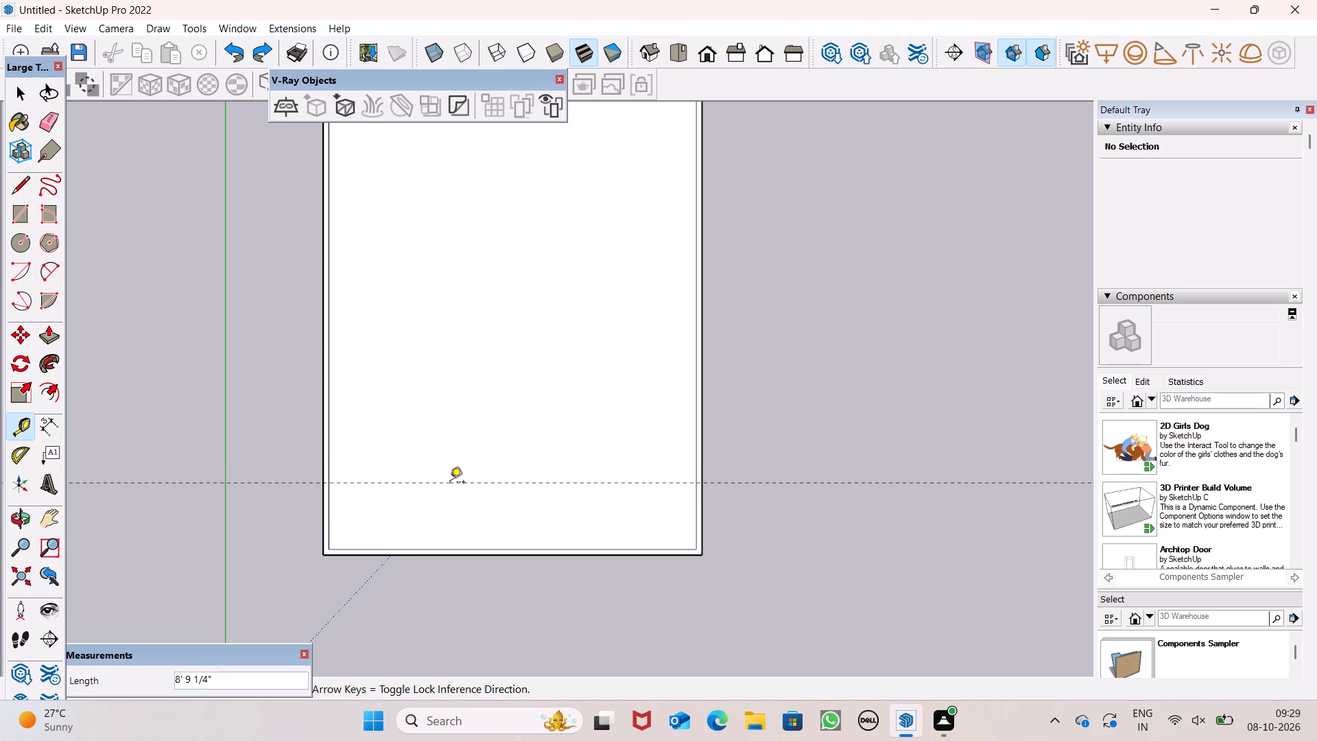
Place a second parallel guide line 6" further inward from the new guide.
left_click(451, 483)
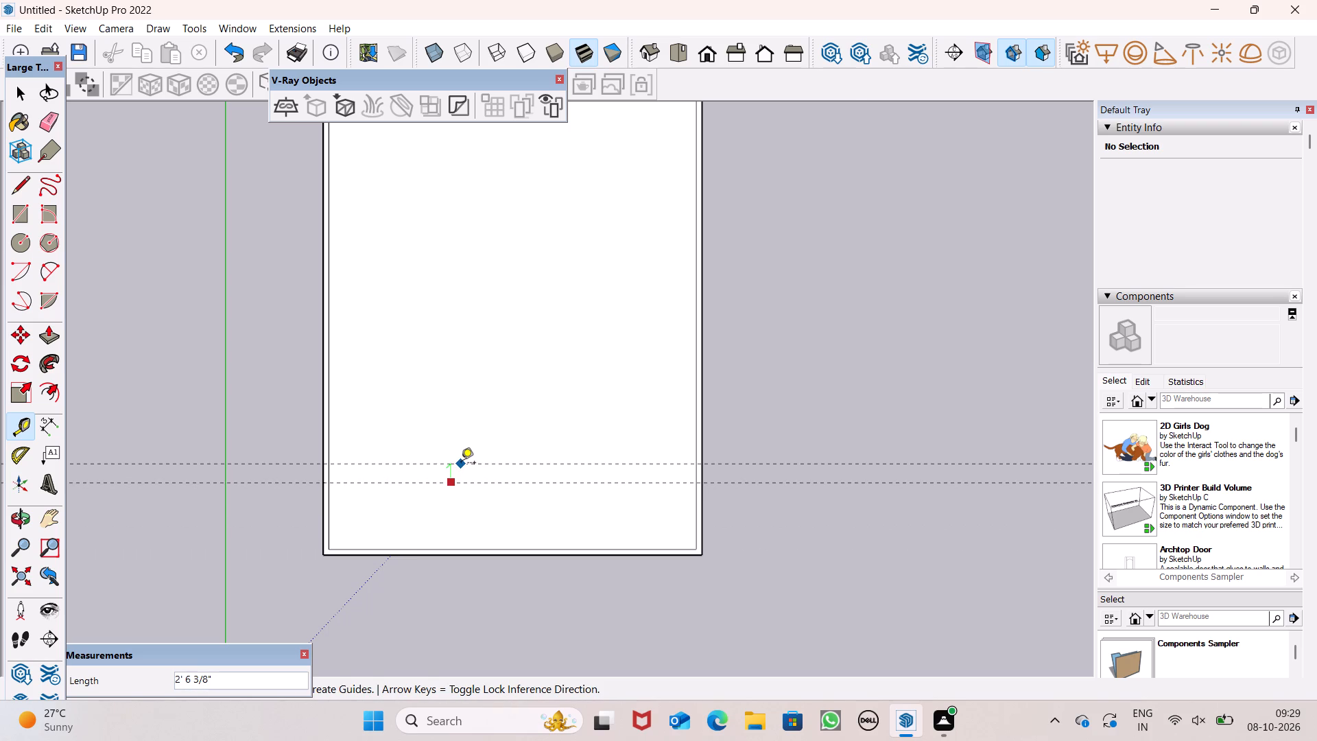
key("6")
key("shift+quotedbl")
key("Return")
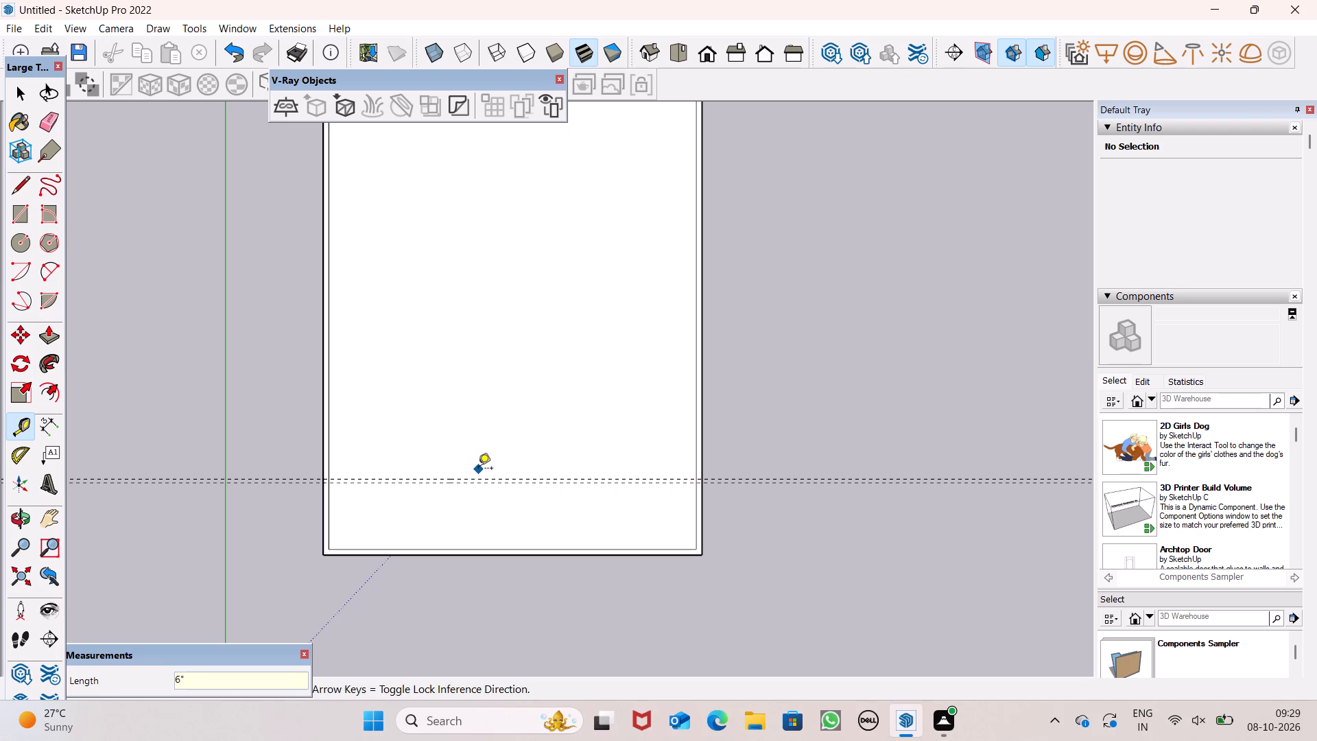
key("space")
Draw a 6" by 48' 6" rectangle between the two guides, spanning the inner faces of the side walls.
scroll(468, 589, "down", 4)
scroll(525, 462, "up", 3)
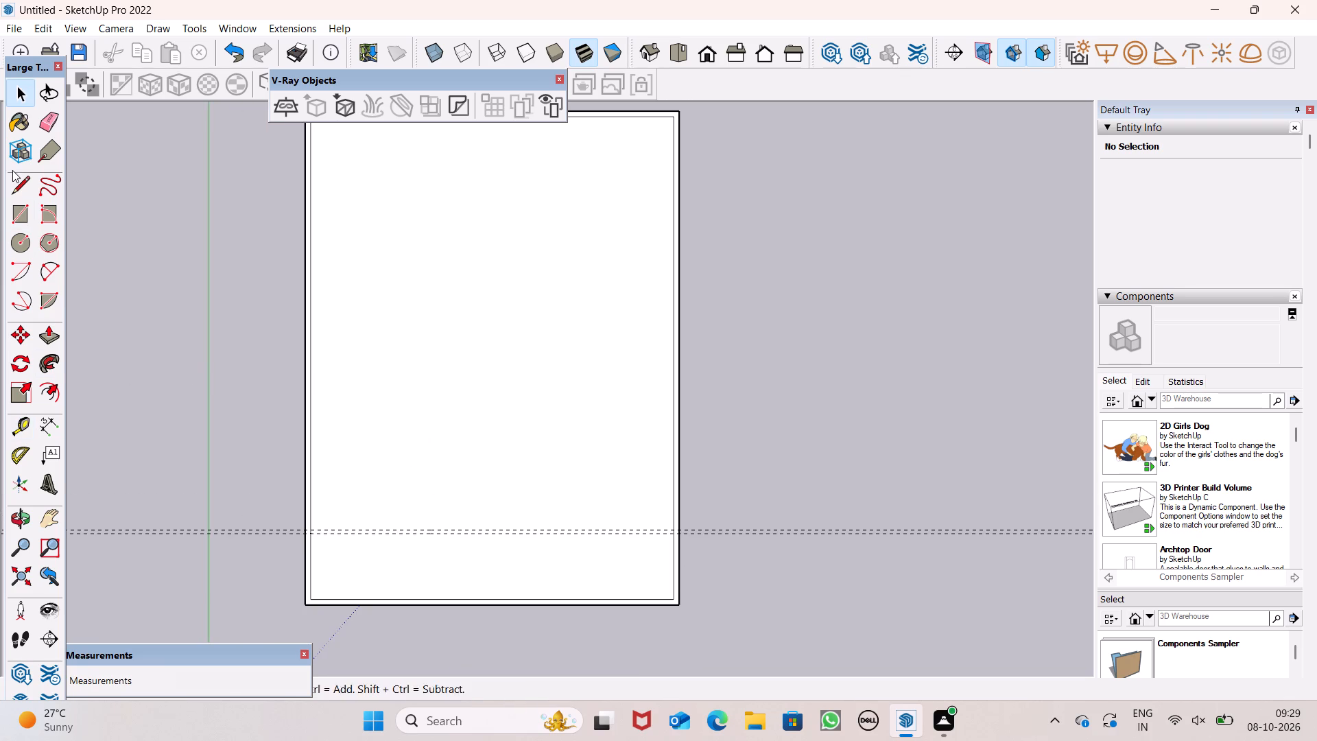
left_click(21, 204)
scroll(275, 252, "down", 5)
scroll(379, 484, "up", 8)
scroll(263, 399, "up", 6)
left_click(141, 380)
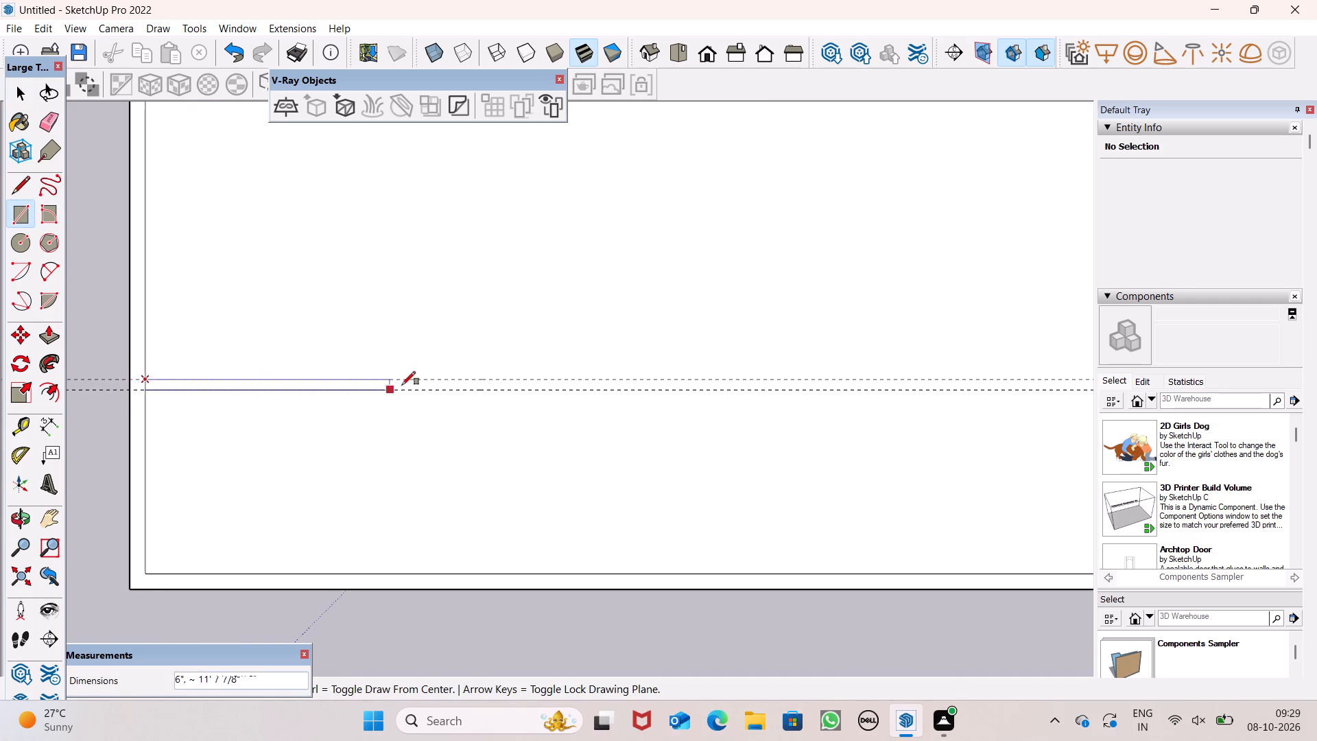
scroll(419, 381, "down", 3)
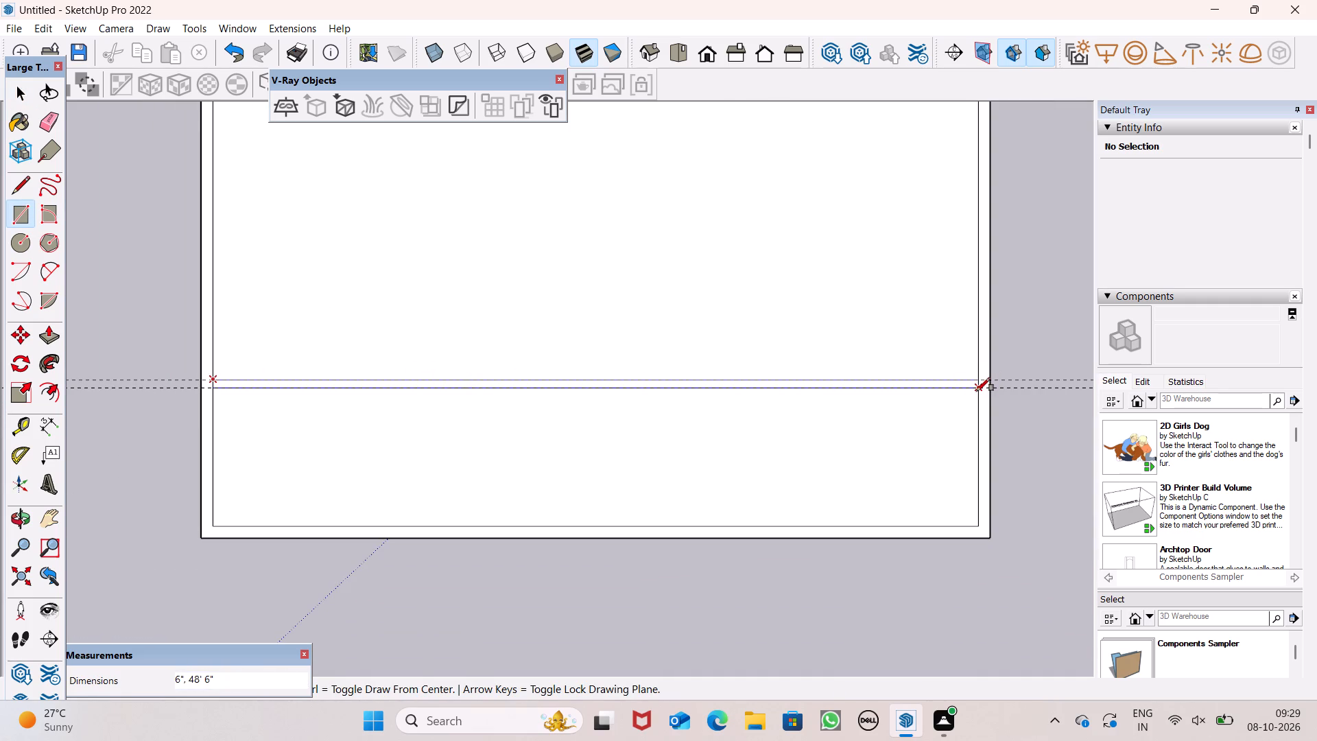
scroll(973, 386, "up", 4)
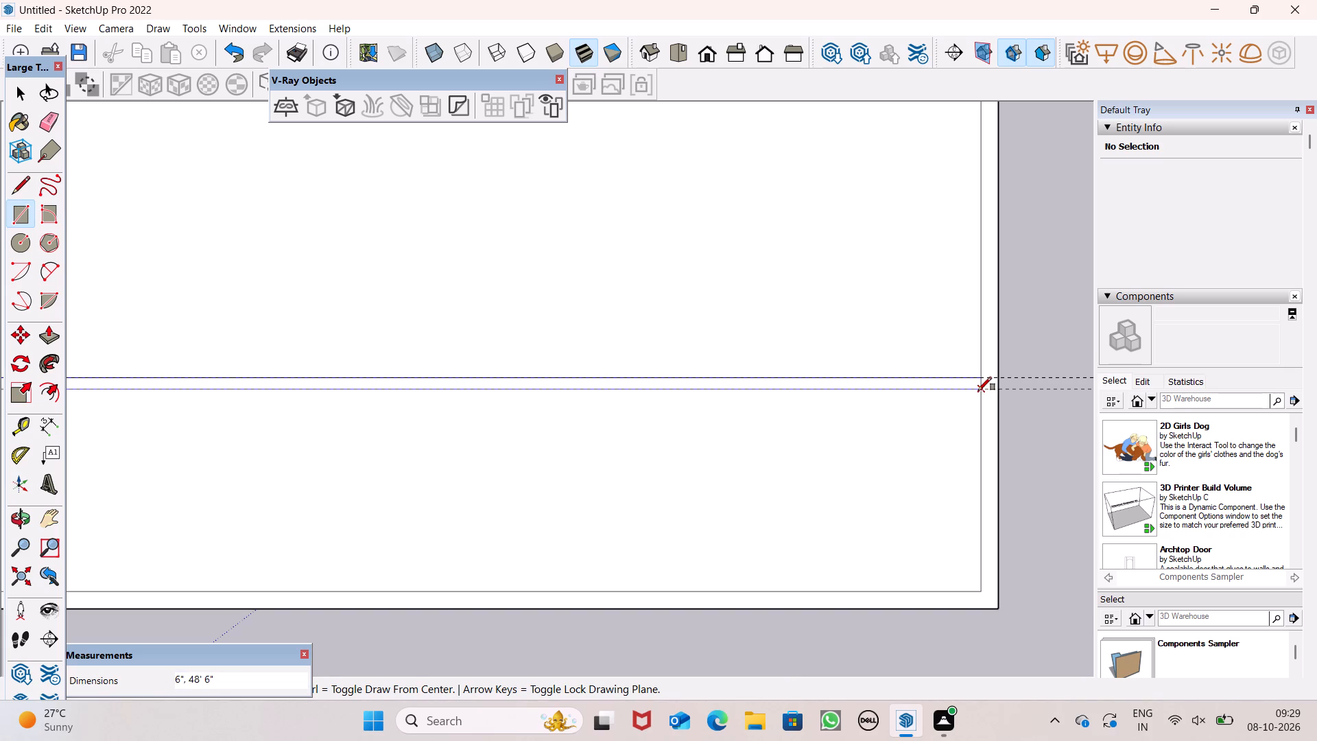
left_click(978, 390)
scroll(988, 328, "down", 3)
key("space")
scroll(855, 416, "down", 1)
scroll(854, 417, "up", 1)
scroll(854, 417, "down", 3)
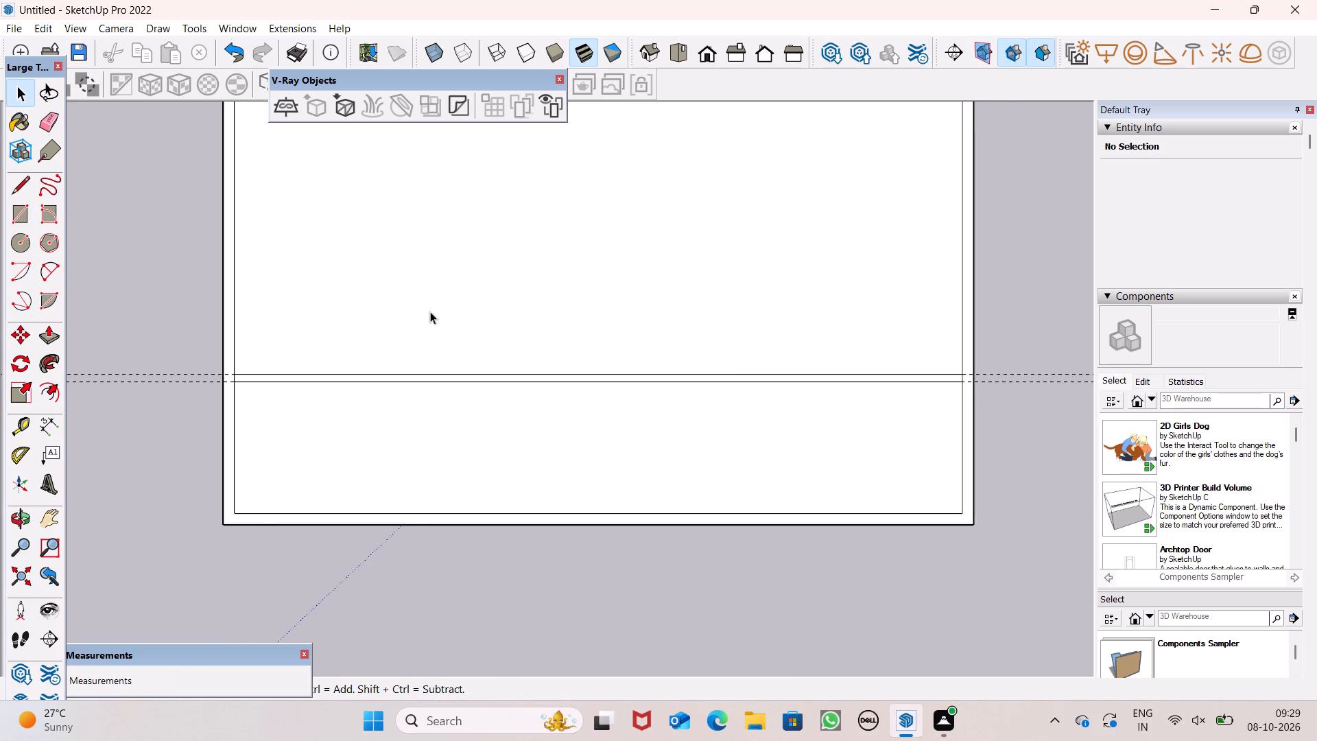
Draw a line across the wall strip from the inner corner nearest the origin to the outer edge, parallel to the red axis.
left_click(21, 190)
scroll(394, 497, "down", 1)
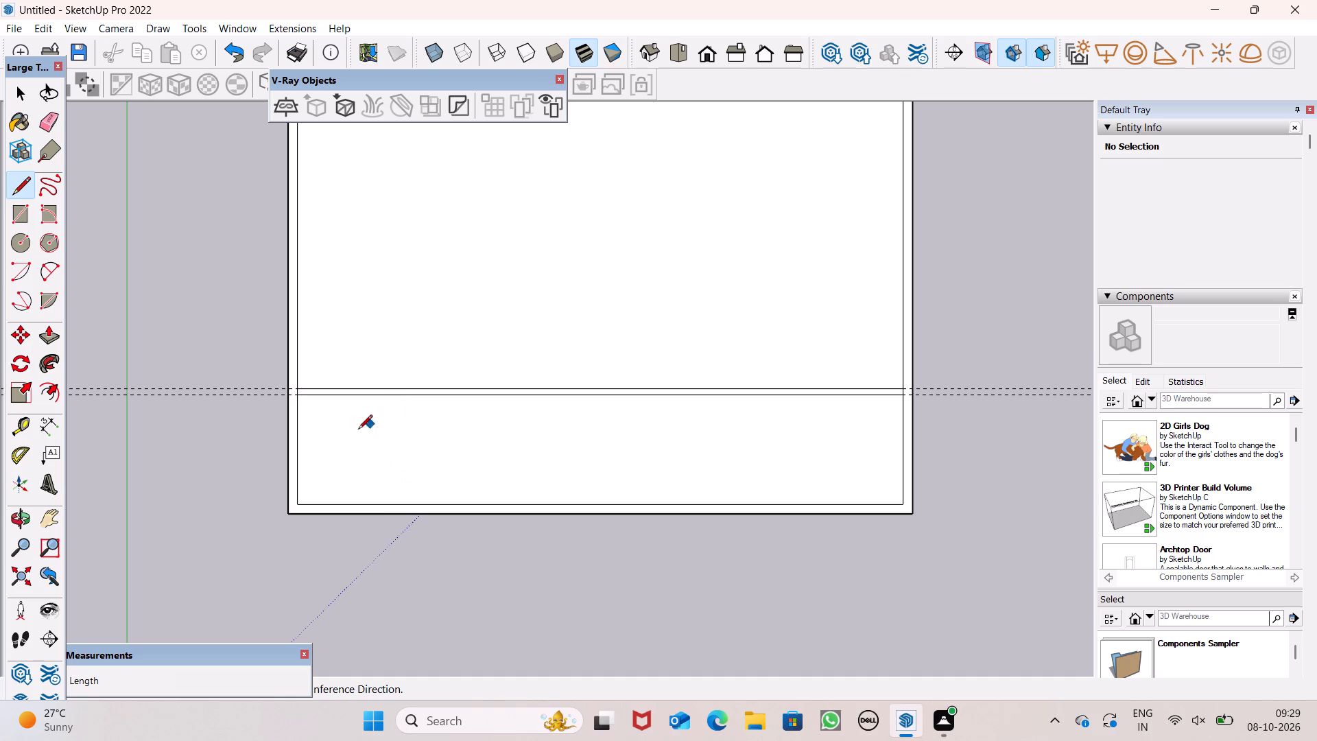
key("space")
scroll(274, 432, "down", 5)
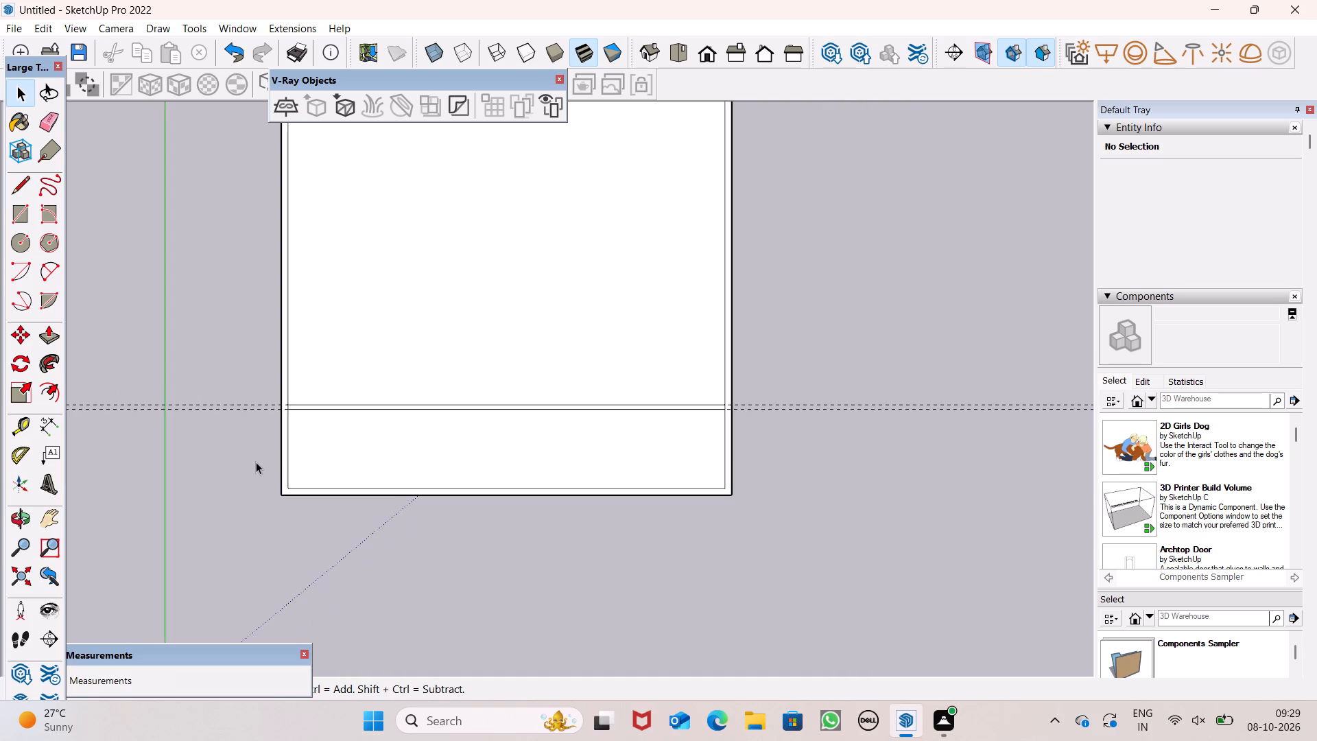
scroll(281, 448, "down", 5)
middle_click_drag(305, 449, 356, 387)
scroll(309, 449, "up", 1)
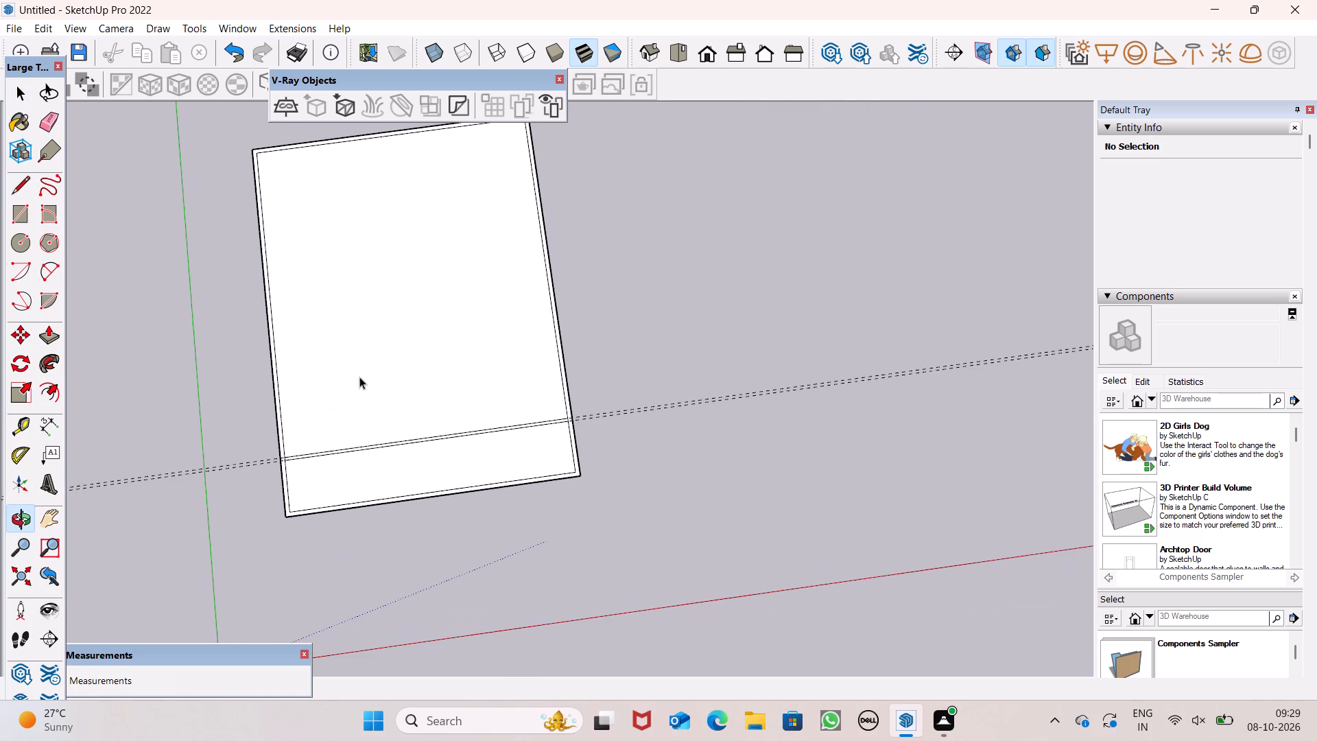
scroll(259, 453, "up", 4)
middle_click_drag(347, 496, 364, 361)
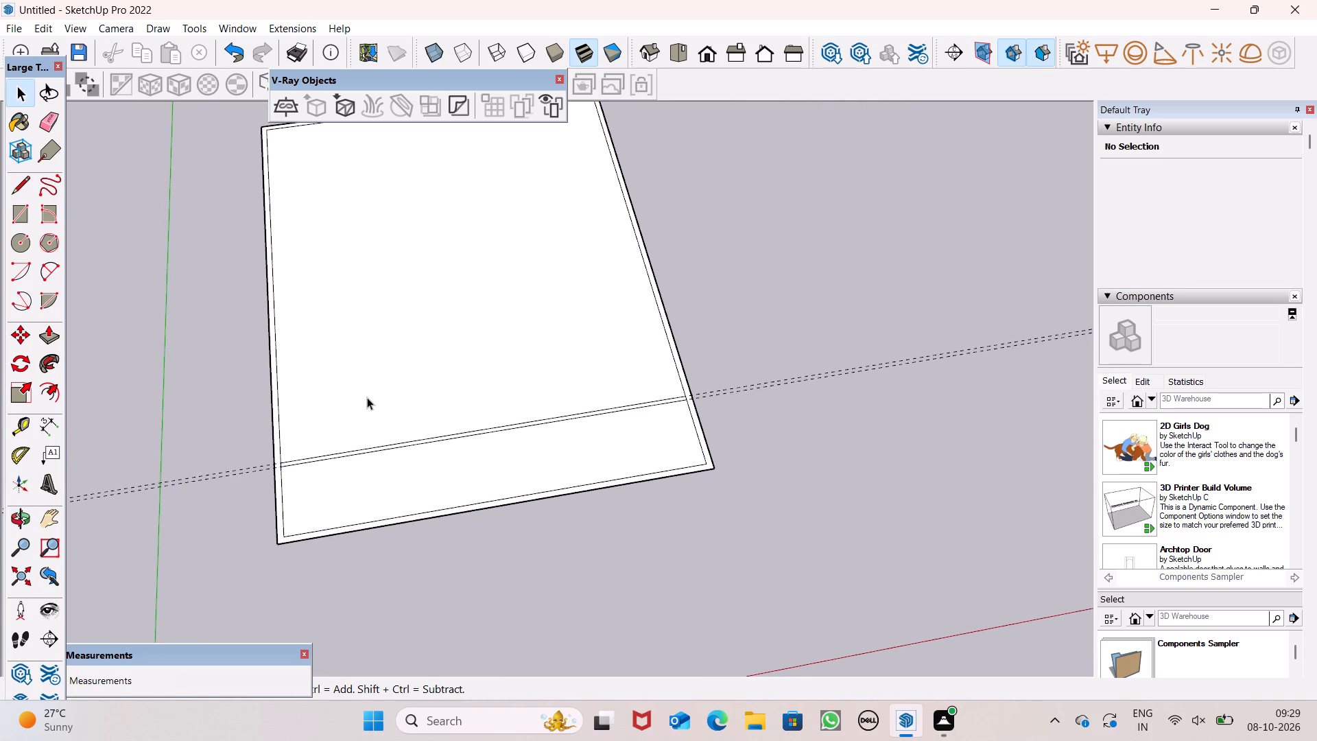
scroll(367, 401, "down", 2)
middle_click_drag(399, 473, 376, 506)
scroll(363, 523, "up", 2)
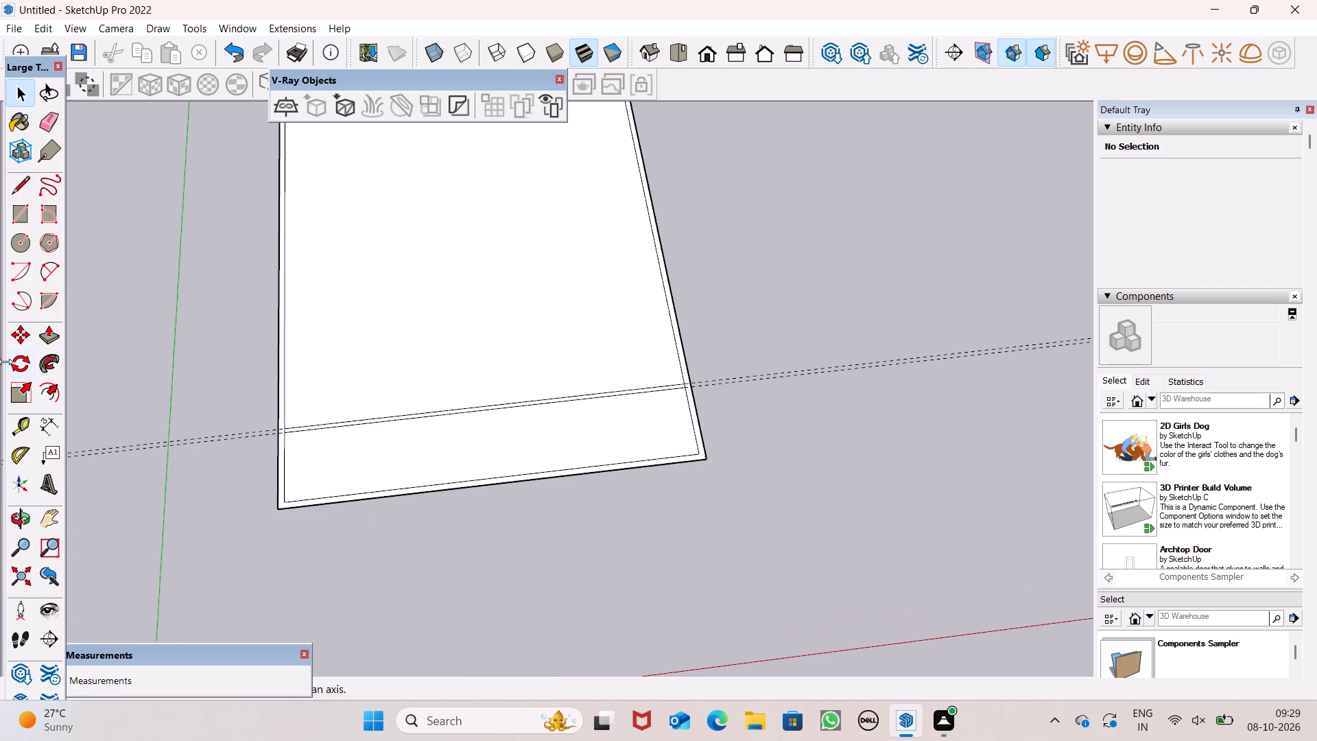
left_click(32, 187)
scroll(331, 609, "up", 5)
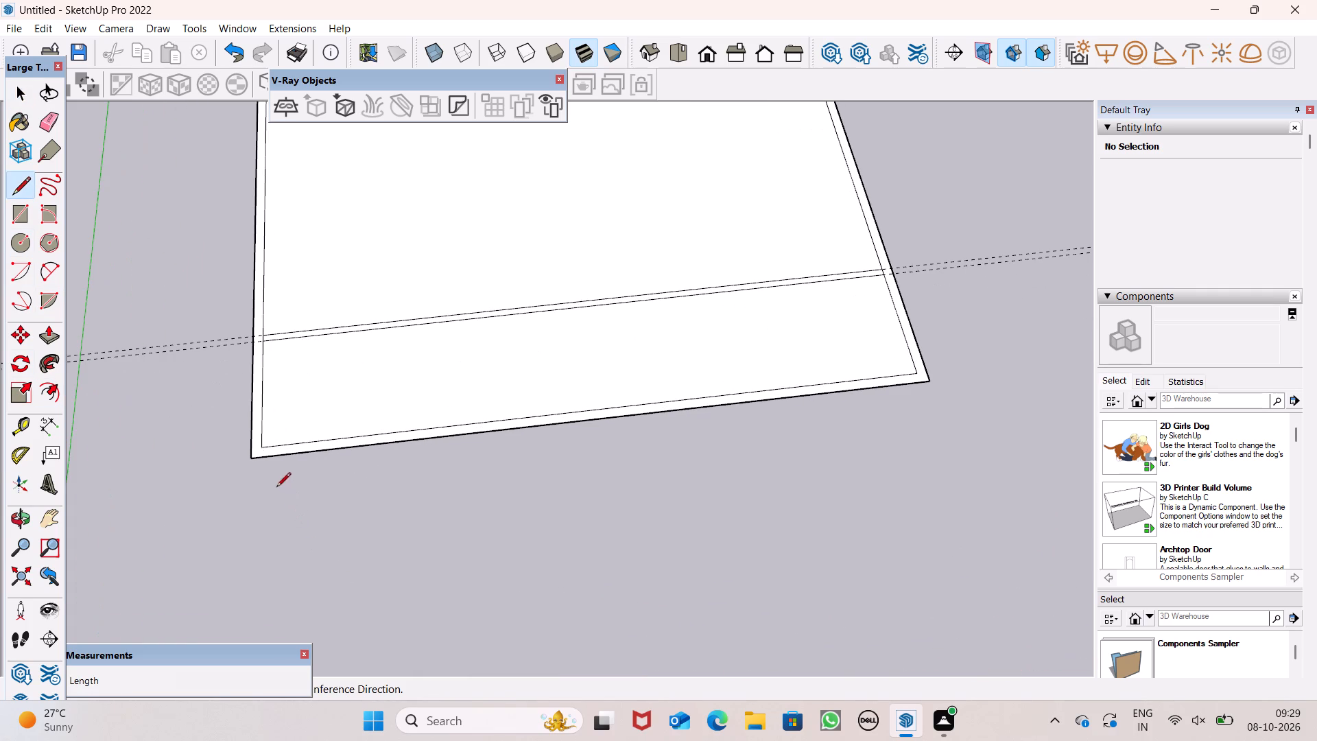
middle_click_drag(370, 413, 367, 497)
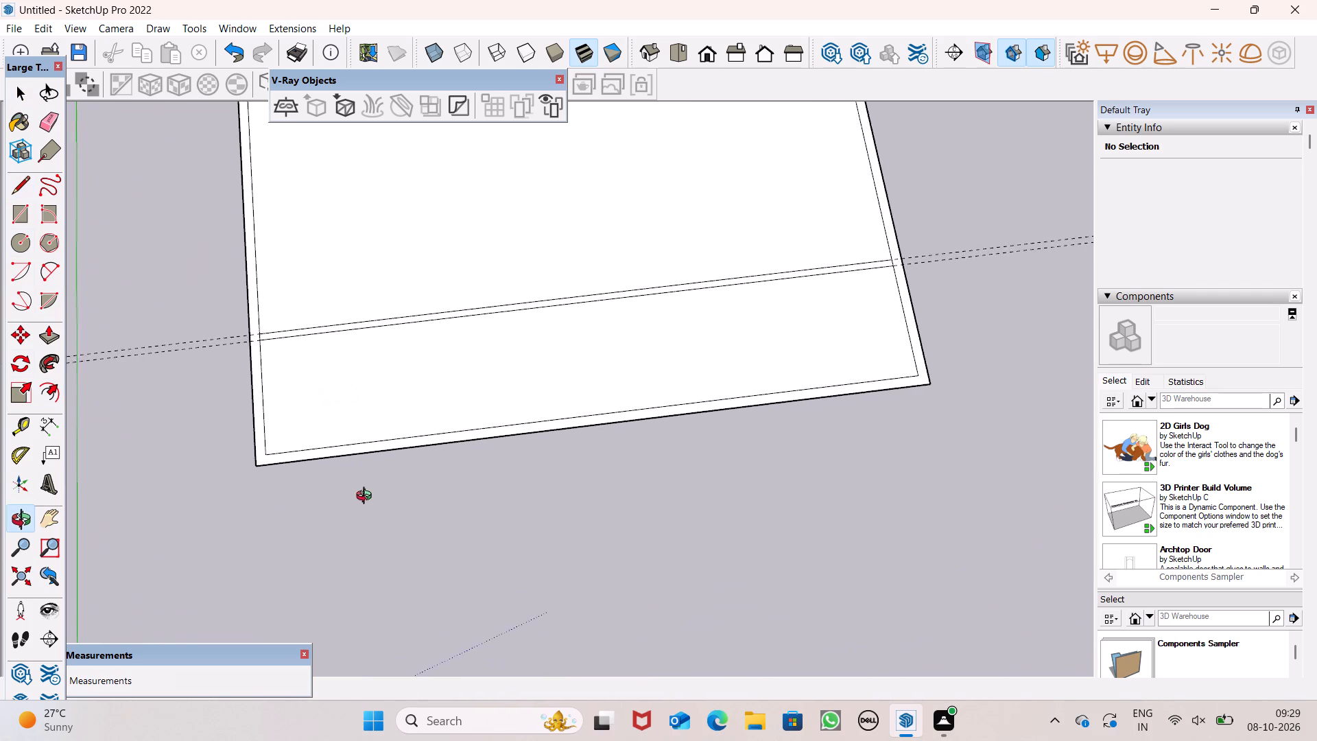
middle_click_drag(367, 497, 350, 521)
scroll(419, 490, "up", 1)
middle_click_drag(420, 490, 405, 519)
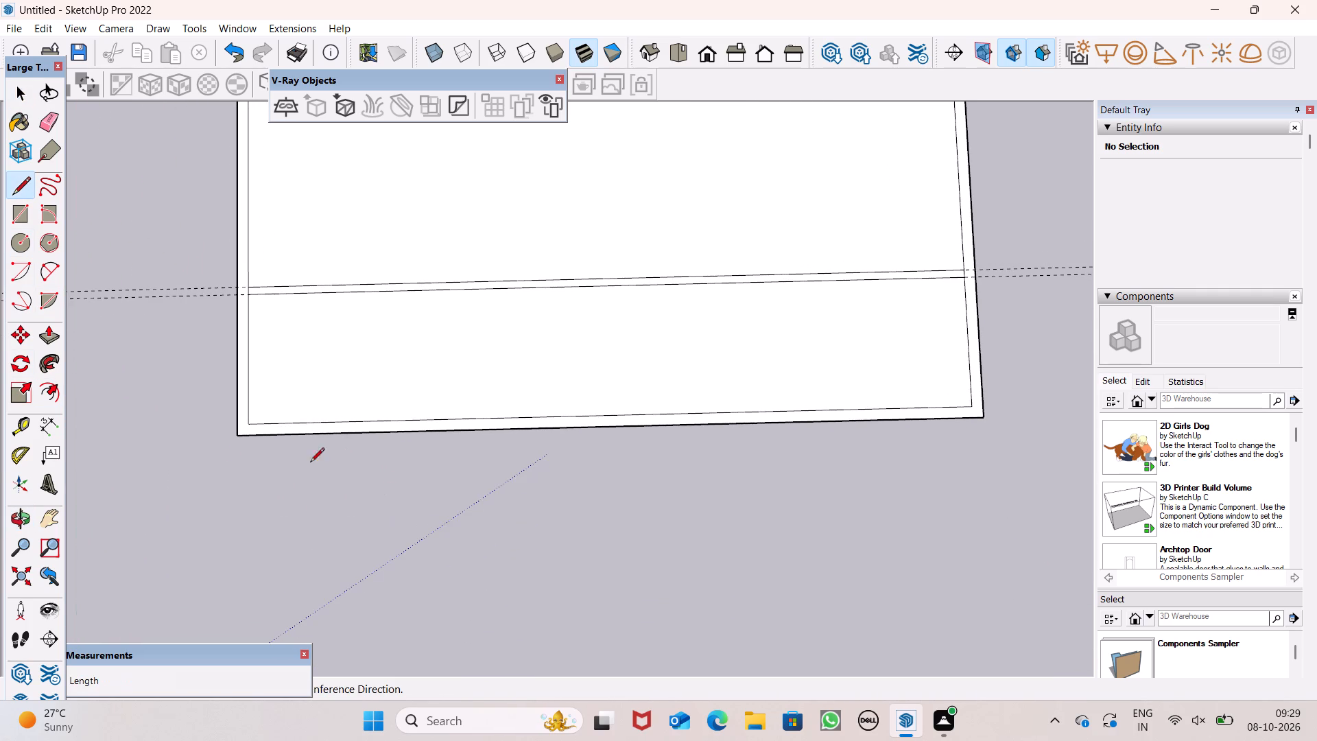
left_click(253, 422)
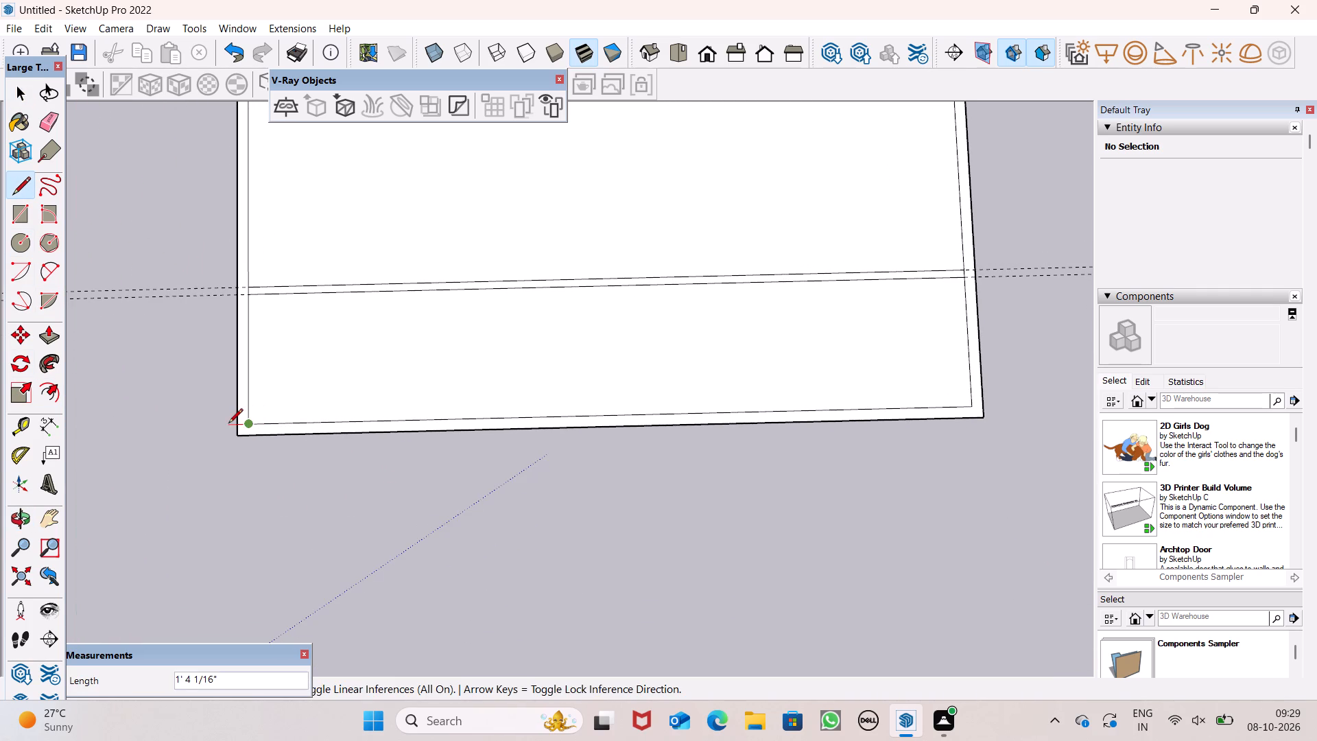
left_click(239, 425)
Draw a matching line across the opposite side wall strip, from the other front inner corner to the outer edge.
scroll(237, 403, "down", 7)
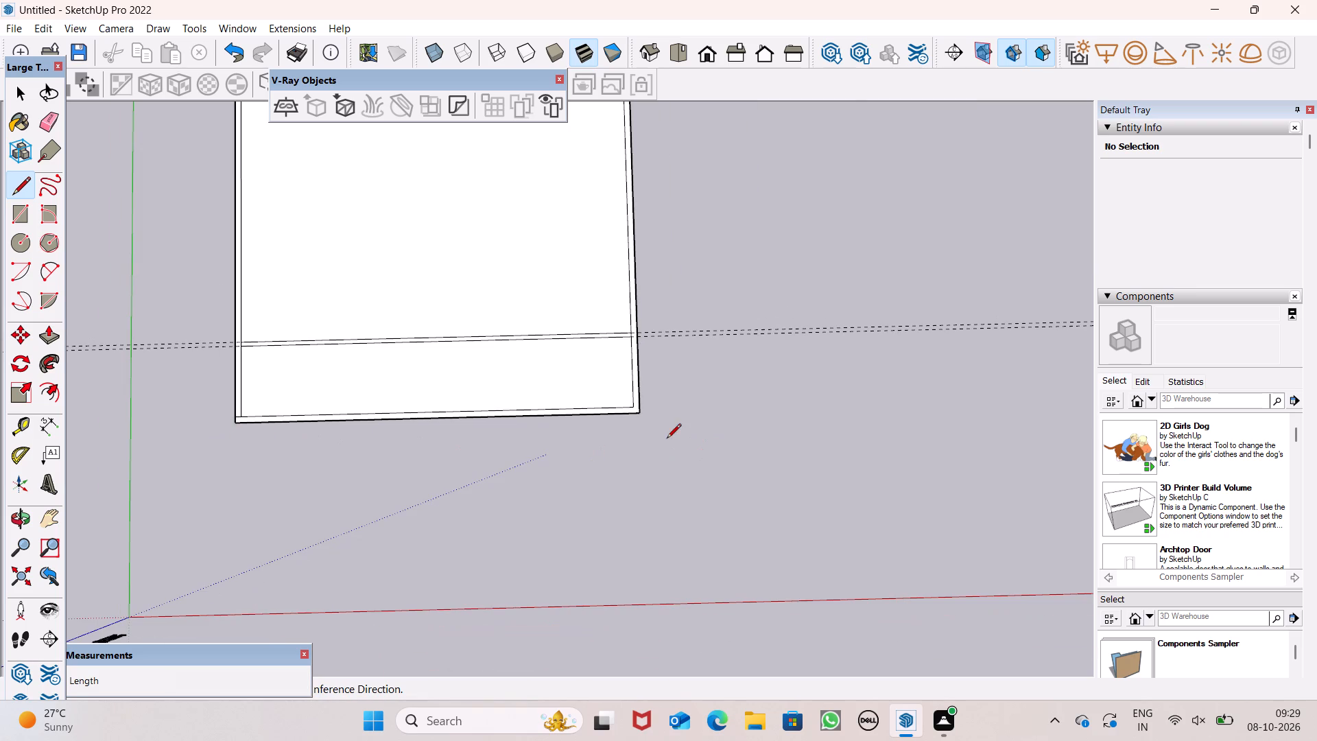
scroll(680, 419, "up", 2)
left_click(624, 405)
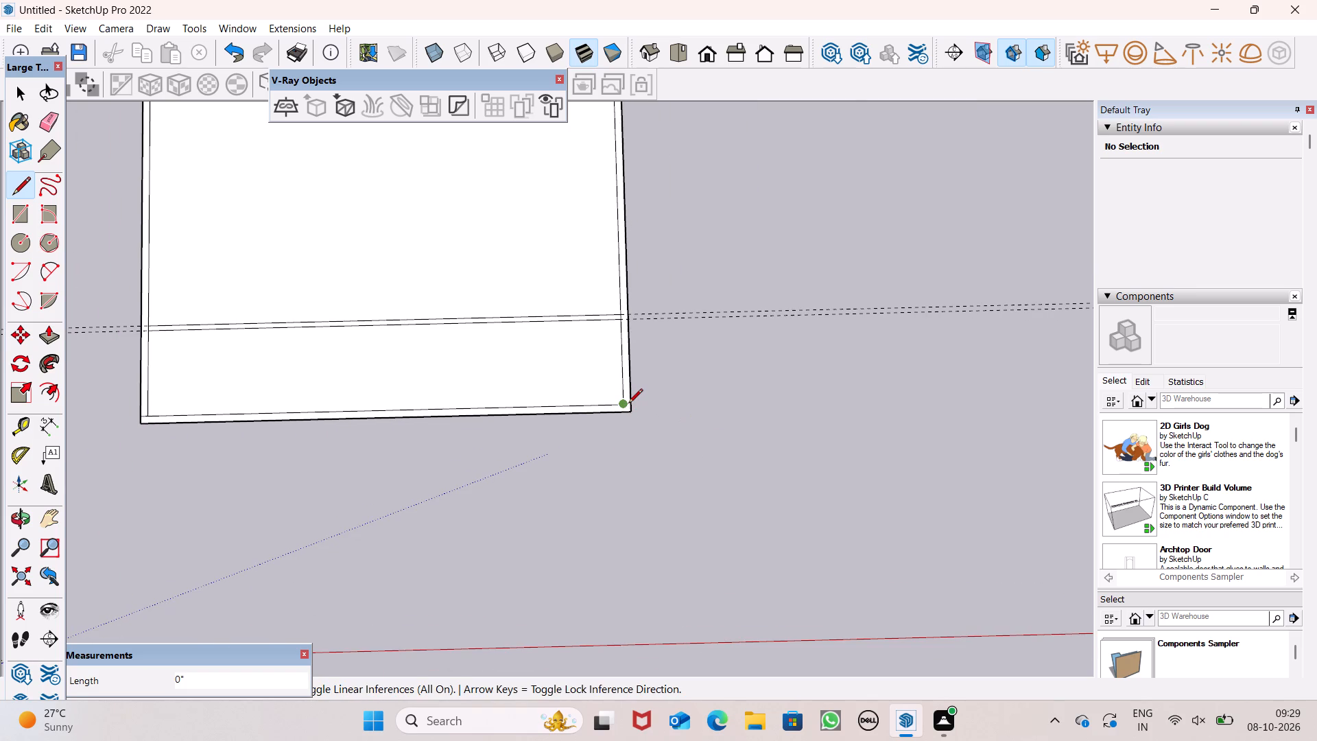
scroll(621, 402, "up", 8)
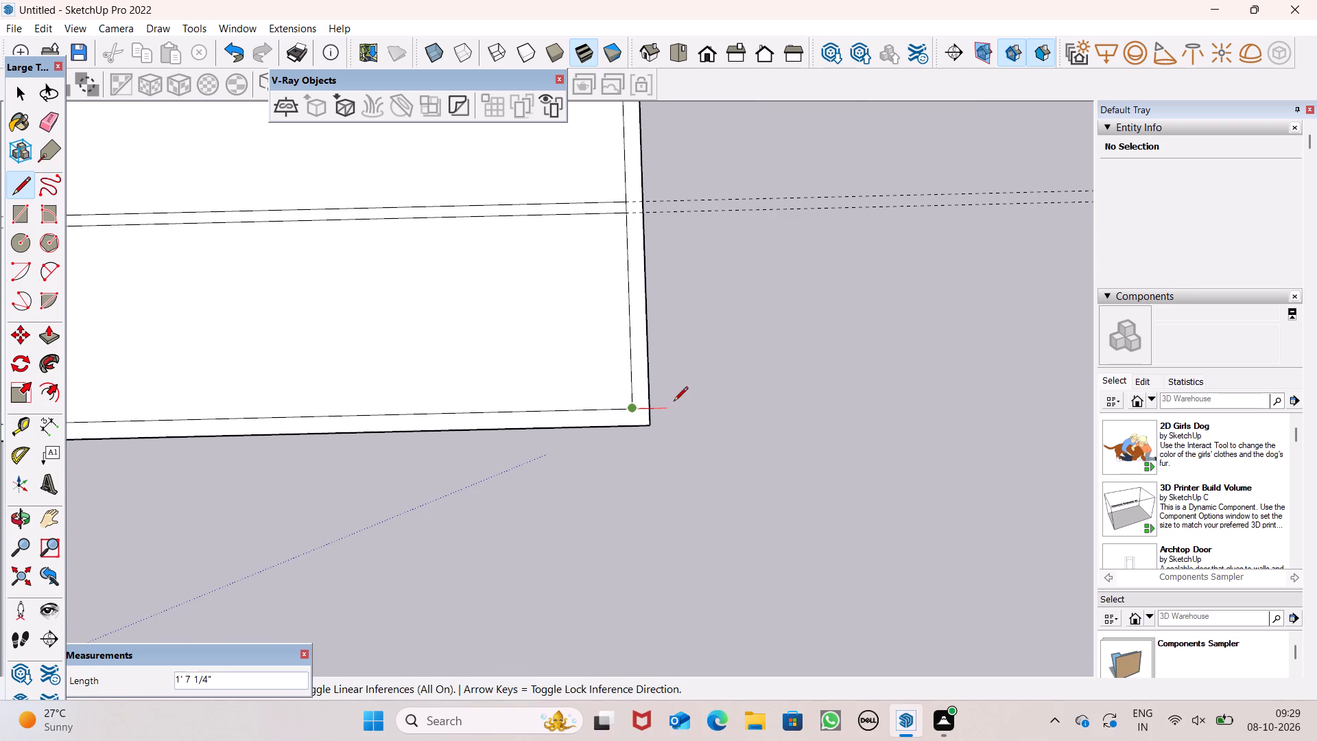
left_click(645, 404)
key("space")
scroll(722, 475, "down", 2)
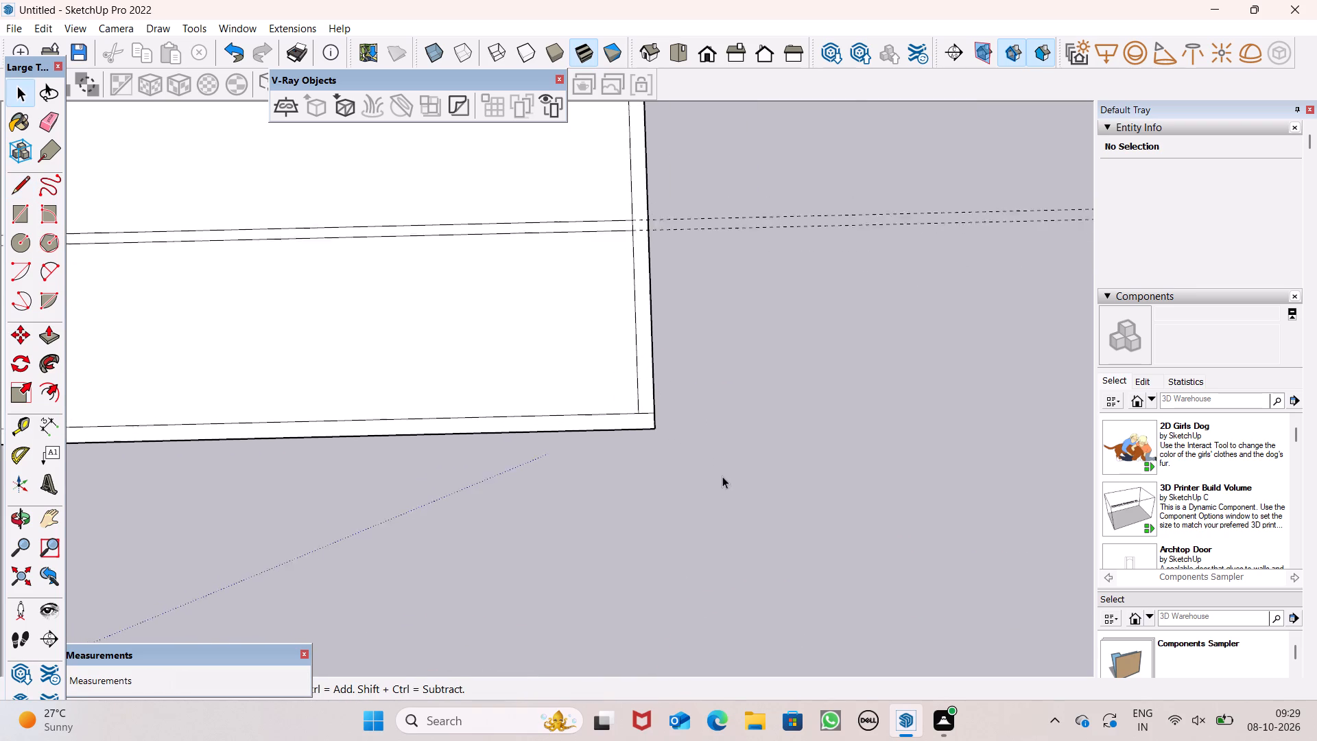
scroll(722, 476, "down", 16)
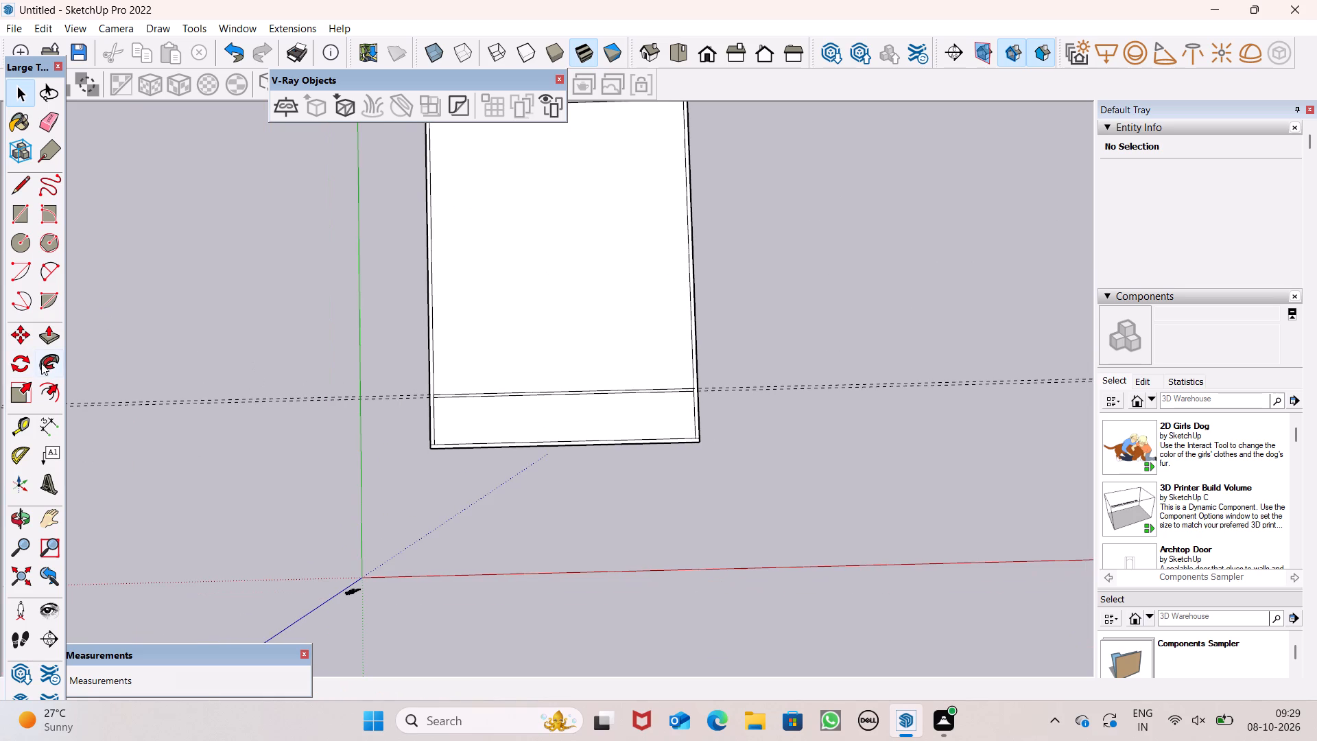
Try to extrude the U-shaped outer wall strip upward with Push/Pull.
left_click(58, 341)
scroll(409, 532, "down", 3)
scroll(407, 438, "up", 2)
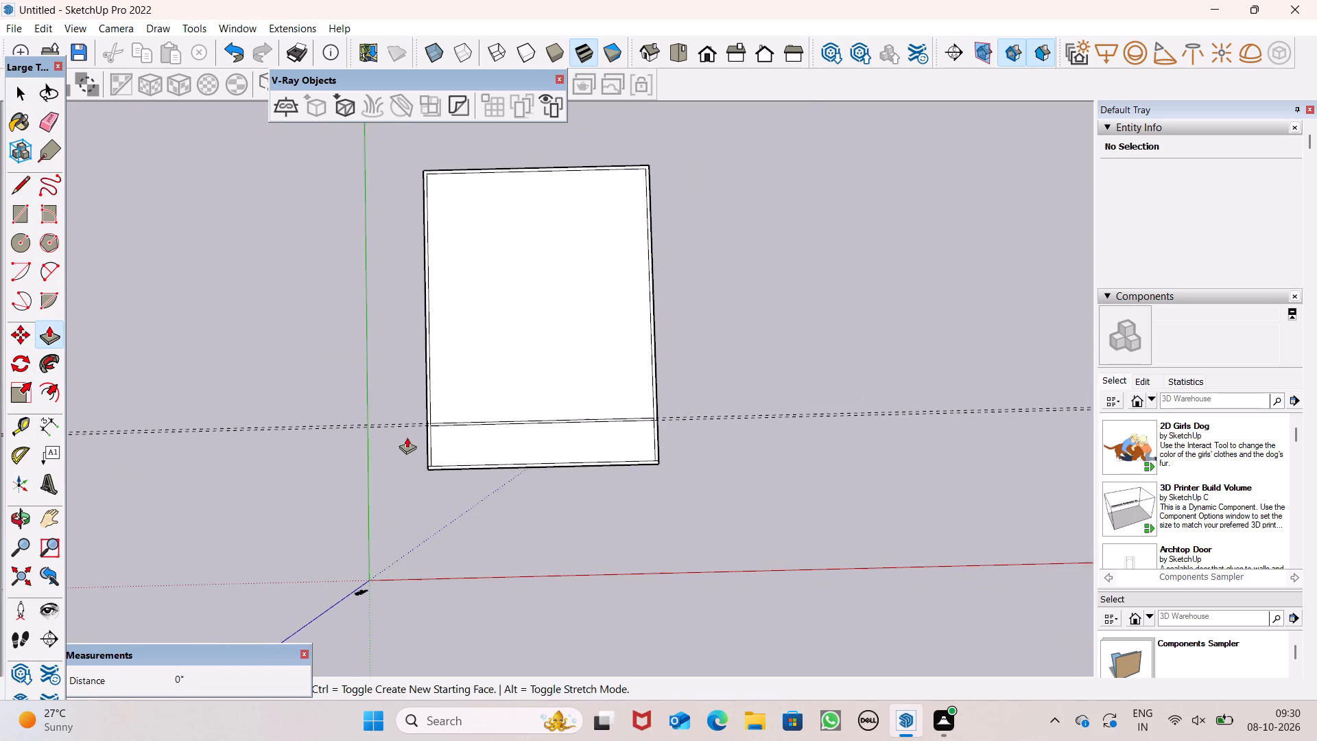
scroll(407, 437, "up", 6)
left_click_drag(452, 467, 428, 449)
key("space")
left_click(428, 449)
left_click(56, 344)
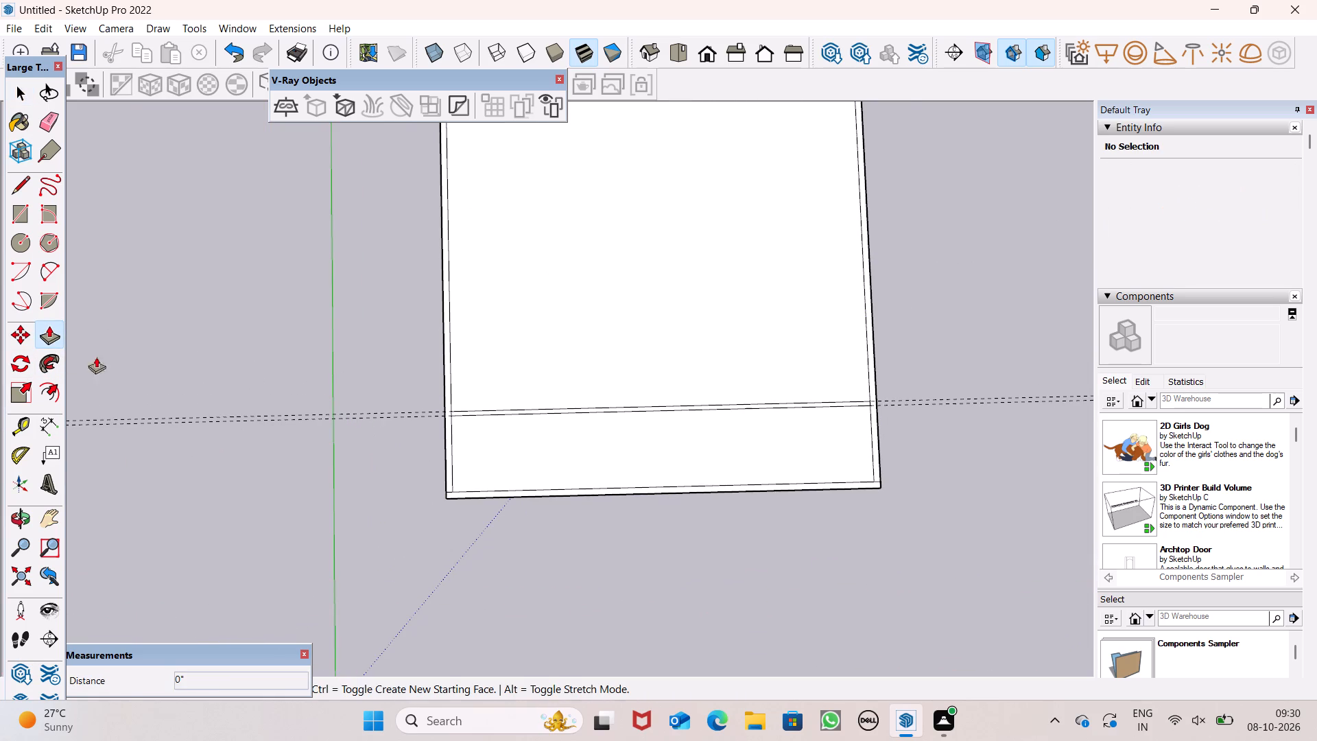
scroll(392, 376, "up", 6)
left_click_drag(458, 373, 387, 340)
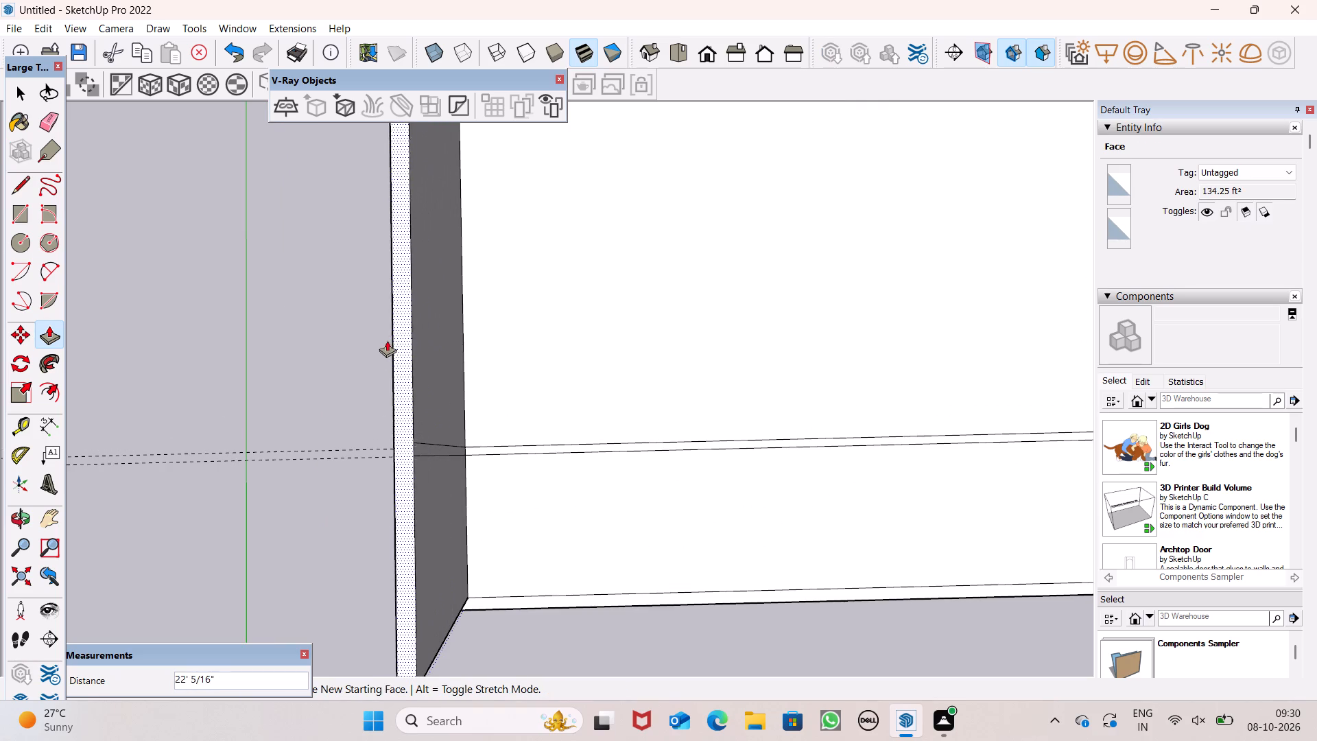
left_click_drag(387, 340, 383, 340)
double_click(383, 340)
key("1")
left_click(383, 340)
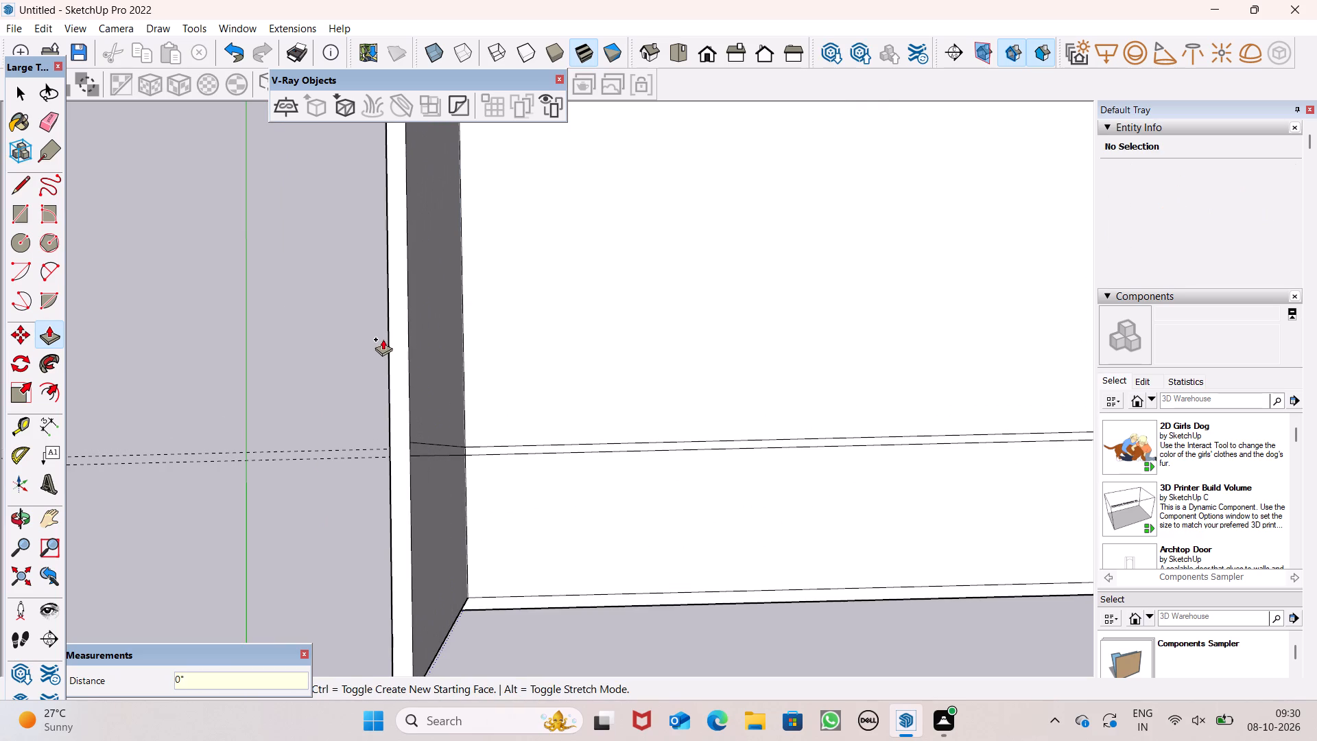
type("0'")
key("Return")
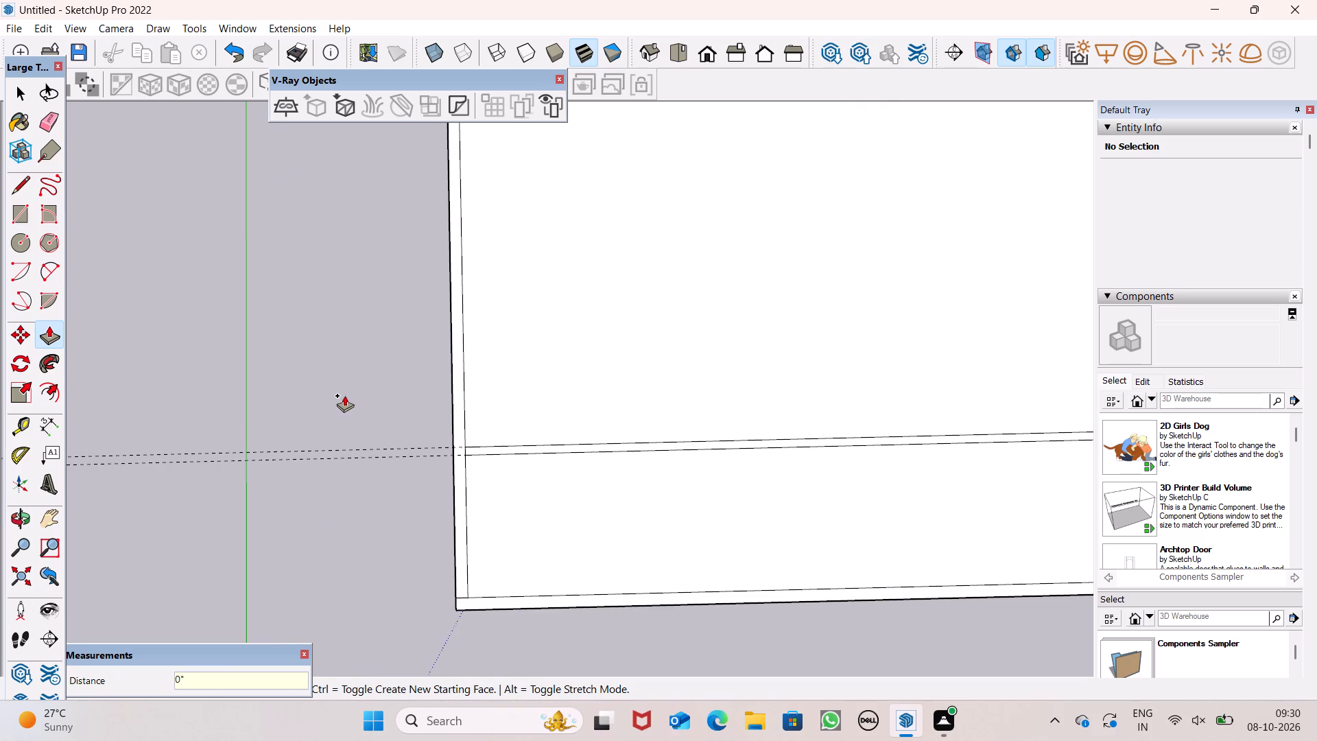
Push/Pull the U-shaped outer wall strip up 10', leaving the front strip nearest the red axis flat.
scroll(405, 403, "down", 8)
middle_click_drag(525, 492, 457, 152)
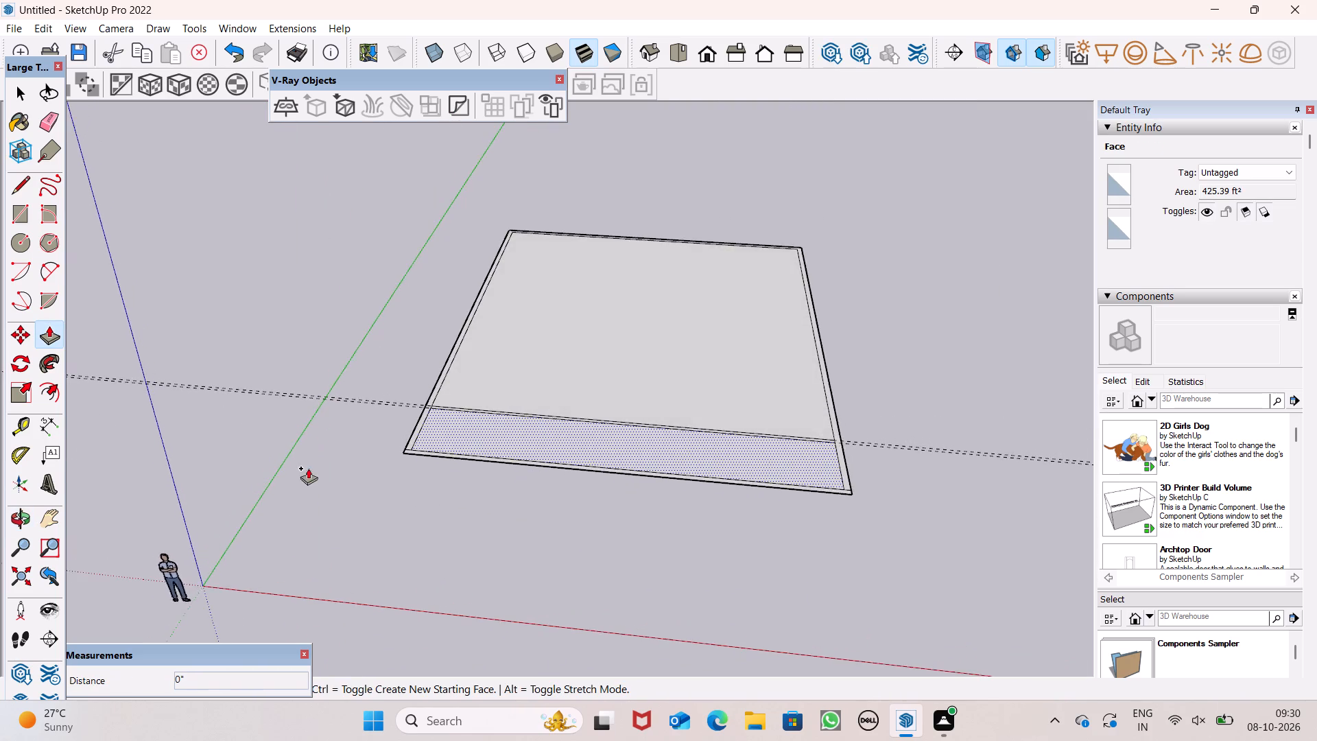
scroll(340, 454, "up", 5)
left_click_drag(436, 442, 419, 310)
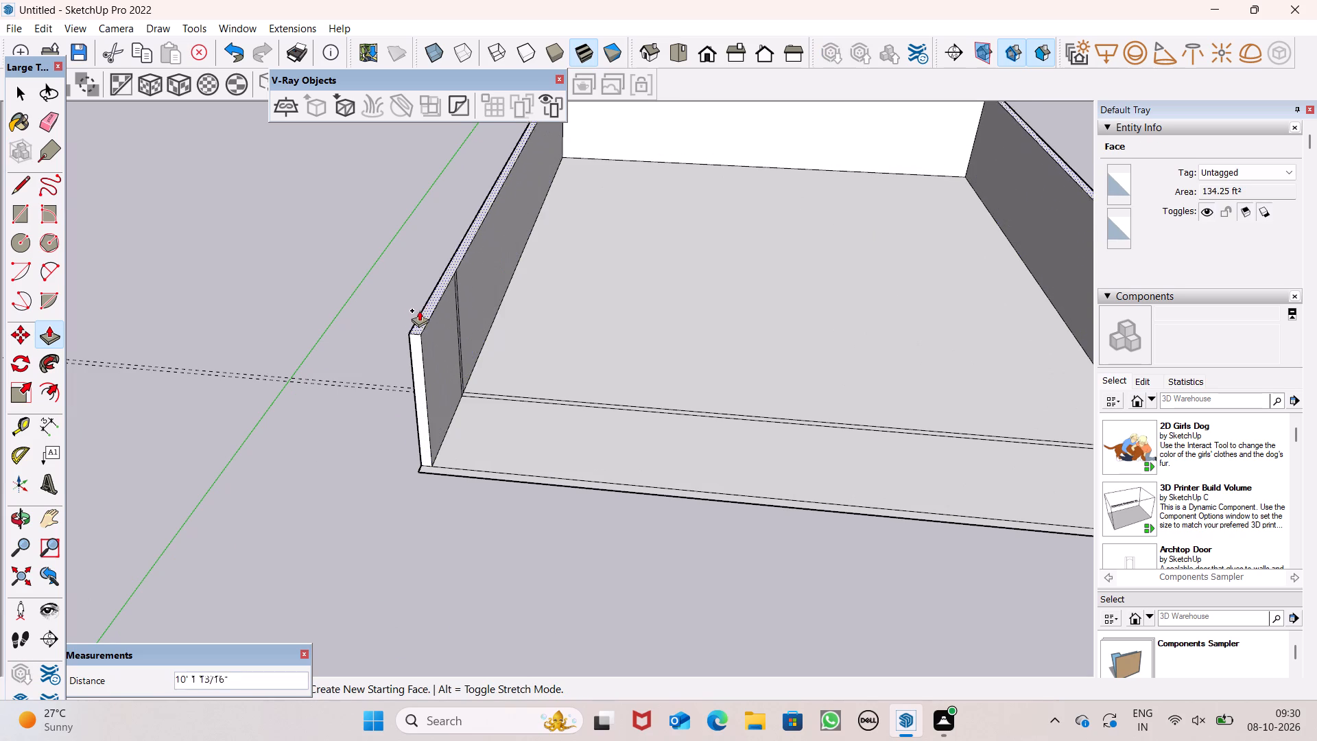
left_click_drag(419, 310, 414, 302)
type("10'")
key("Return")
Examine the raised outer walls and the open front side from several angles.
scroll(400, 316, "down", 8)
middle_click_drag(644, 419, 796, 271)
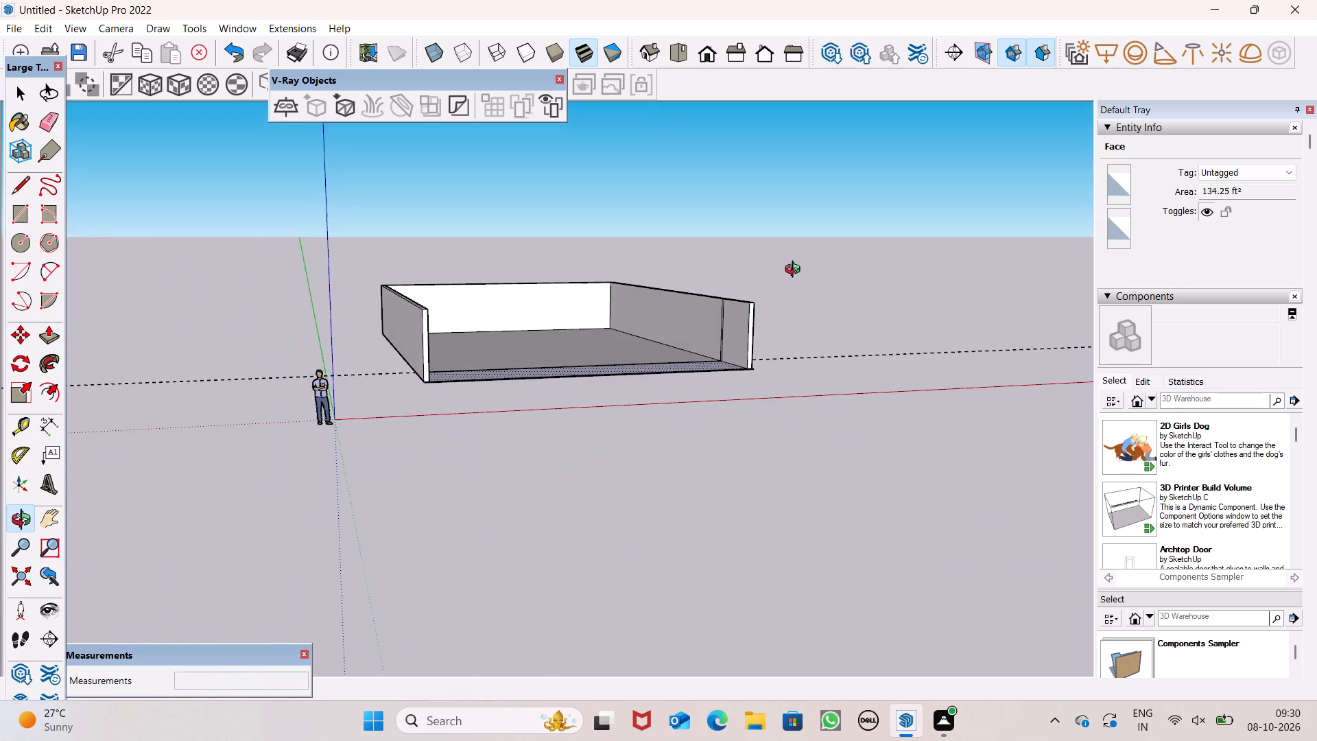
middle_click_drag(796, 271, 695, 331)
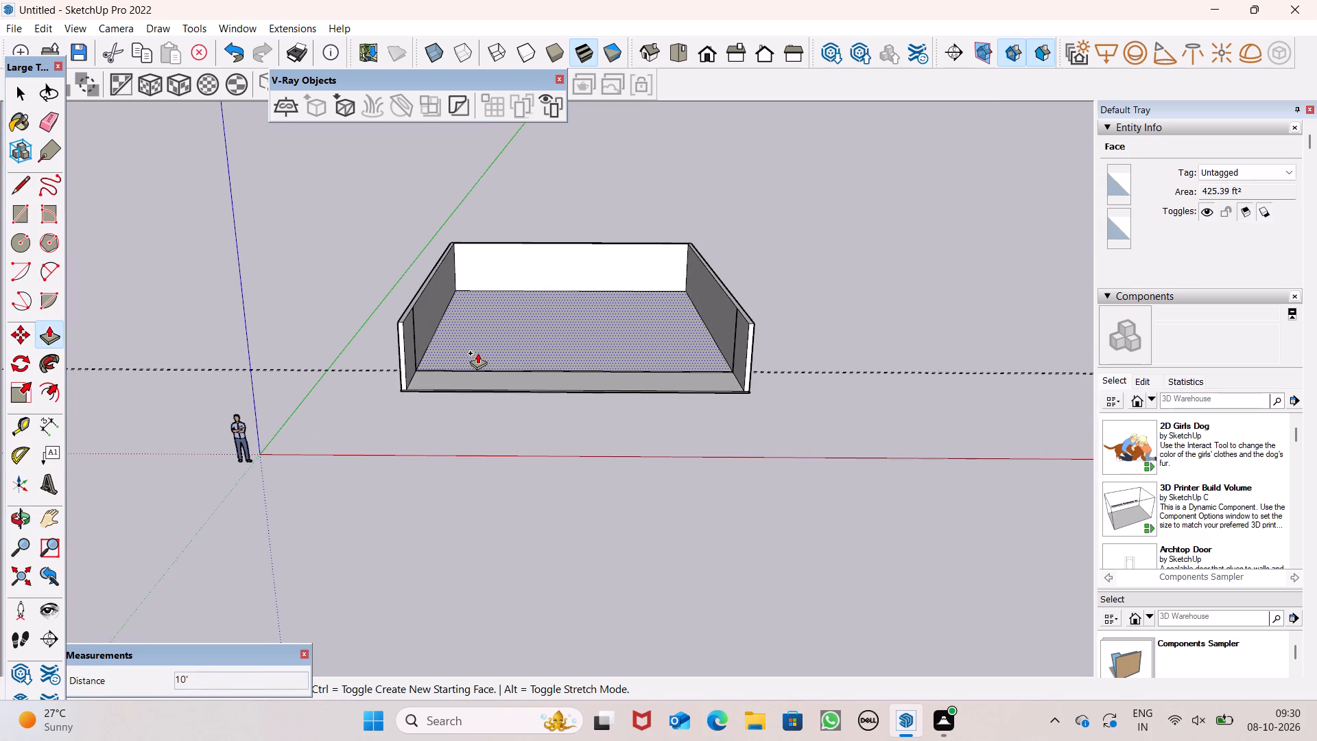
scroll(453, 341, "up", 1)
middle_click_drag(471, 345, 488, 406)
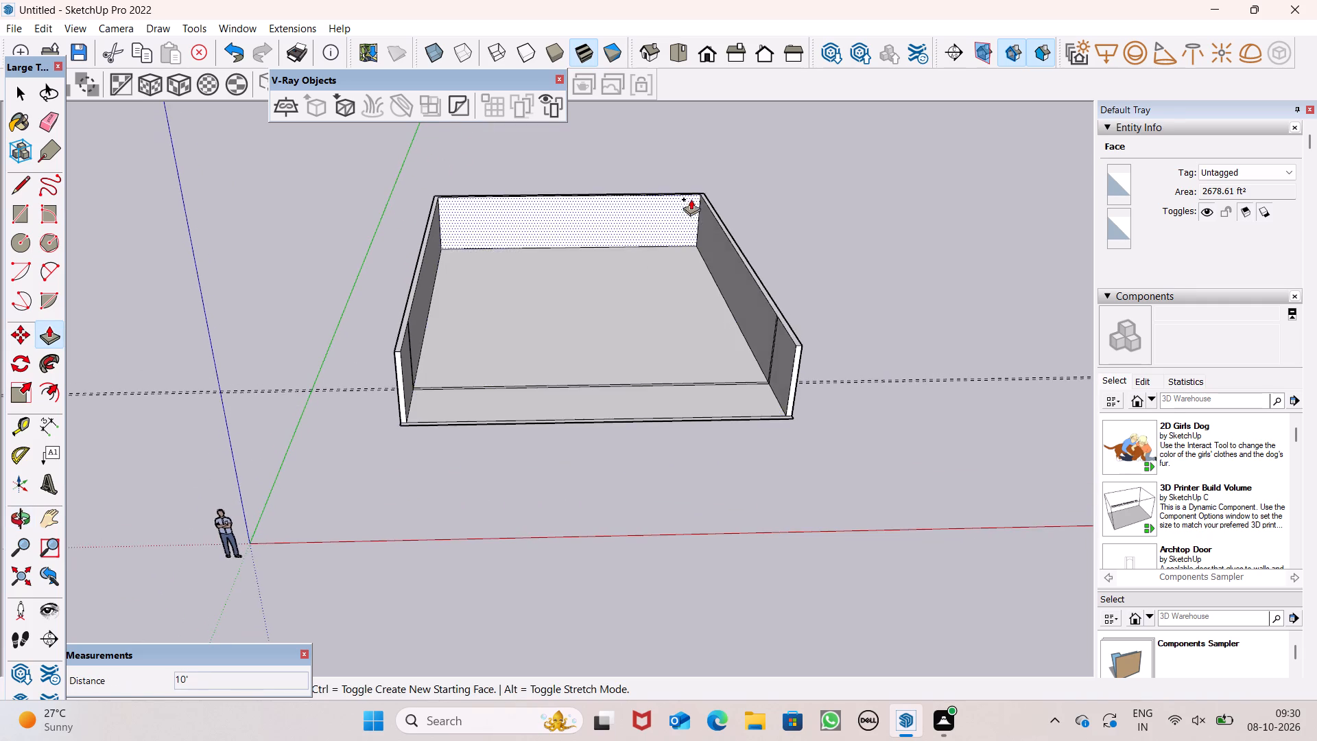
scroll(528, 284, "up", 5)
scroll(519, 281, "down", 5)
middle_click_drag(505, 384, 510, 454)
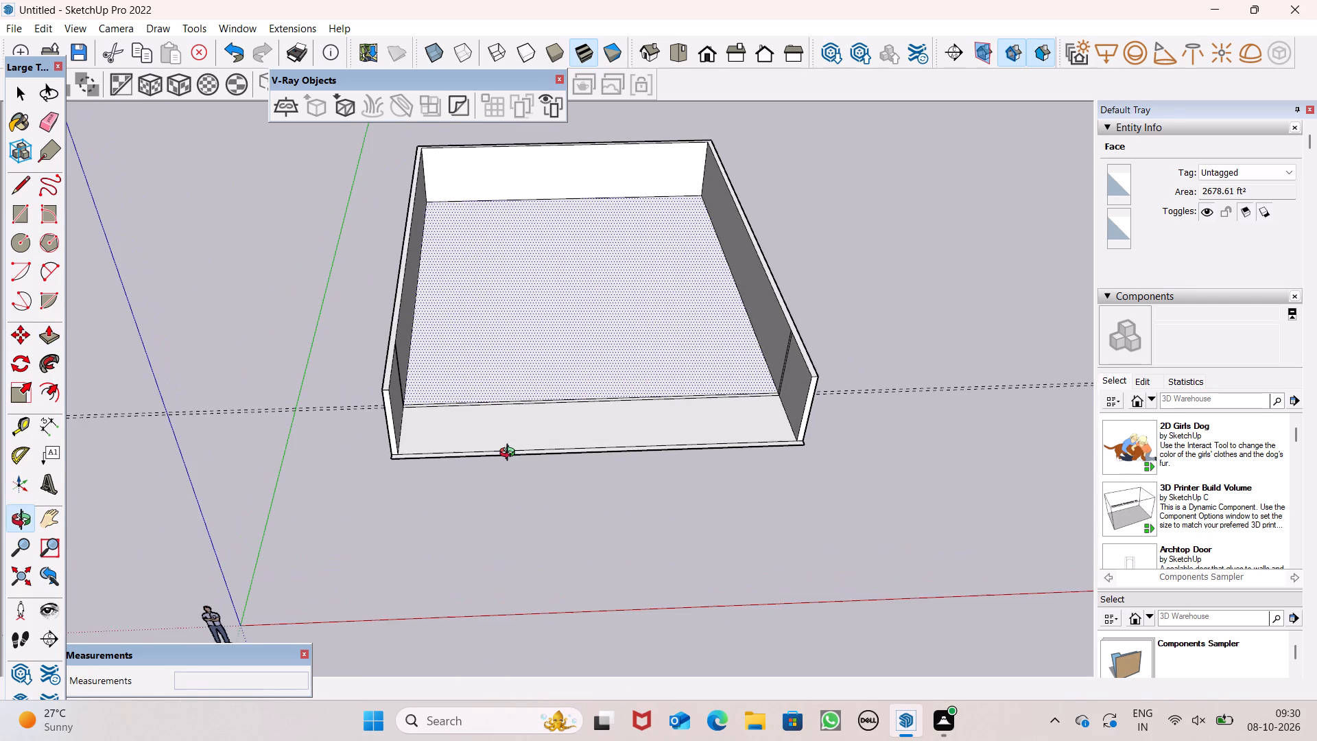
Push/Pull the 6" interior wall strip up 10', level with the outer walls.
middle_click_drag(510, 454, 516, 454)
middle_click_drag(516, 454, 521, 432)
middle_click(521, 432)
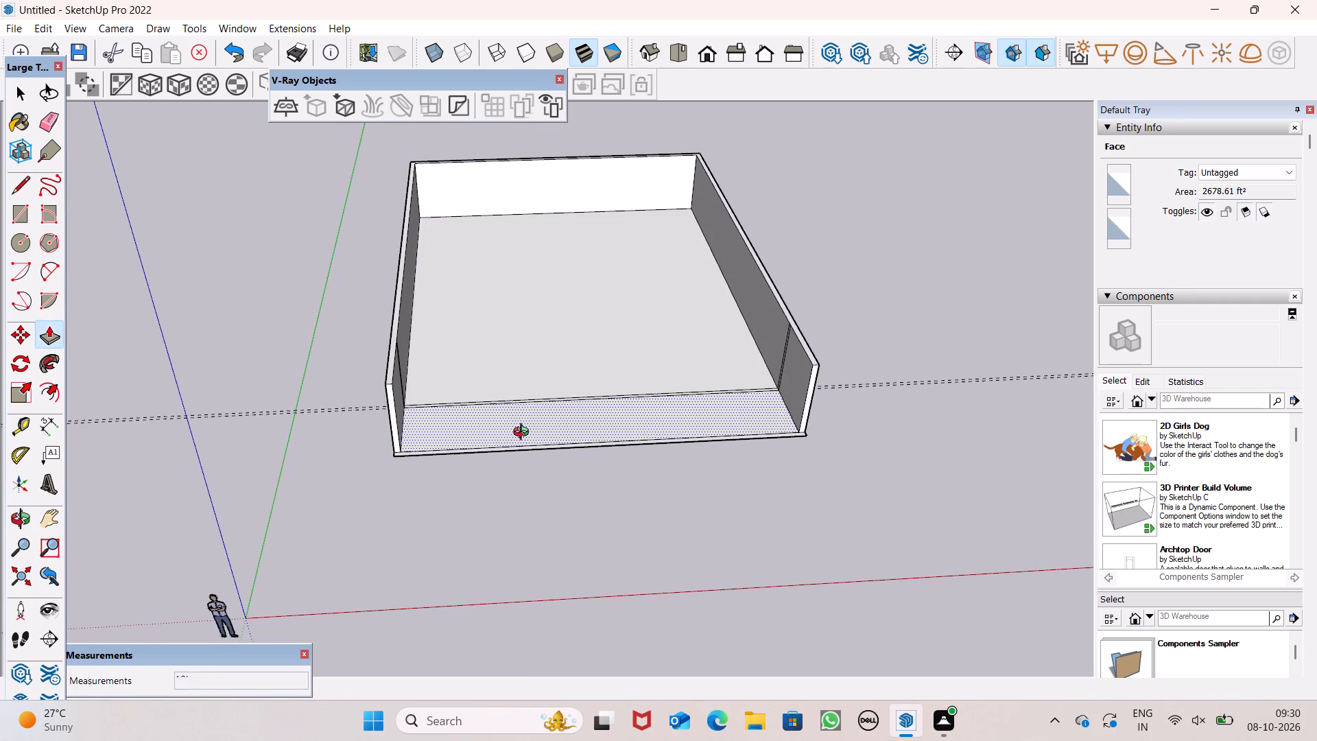
middle_click(522, 434)
middle_click(525, 430)
scroll(527, 412, "up", 5)
middle_click_drag(462, 403, 482, 534)
scroll(476, 532, "up", 1)
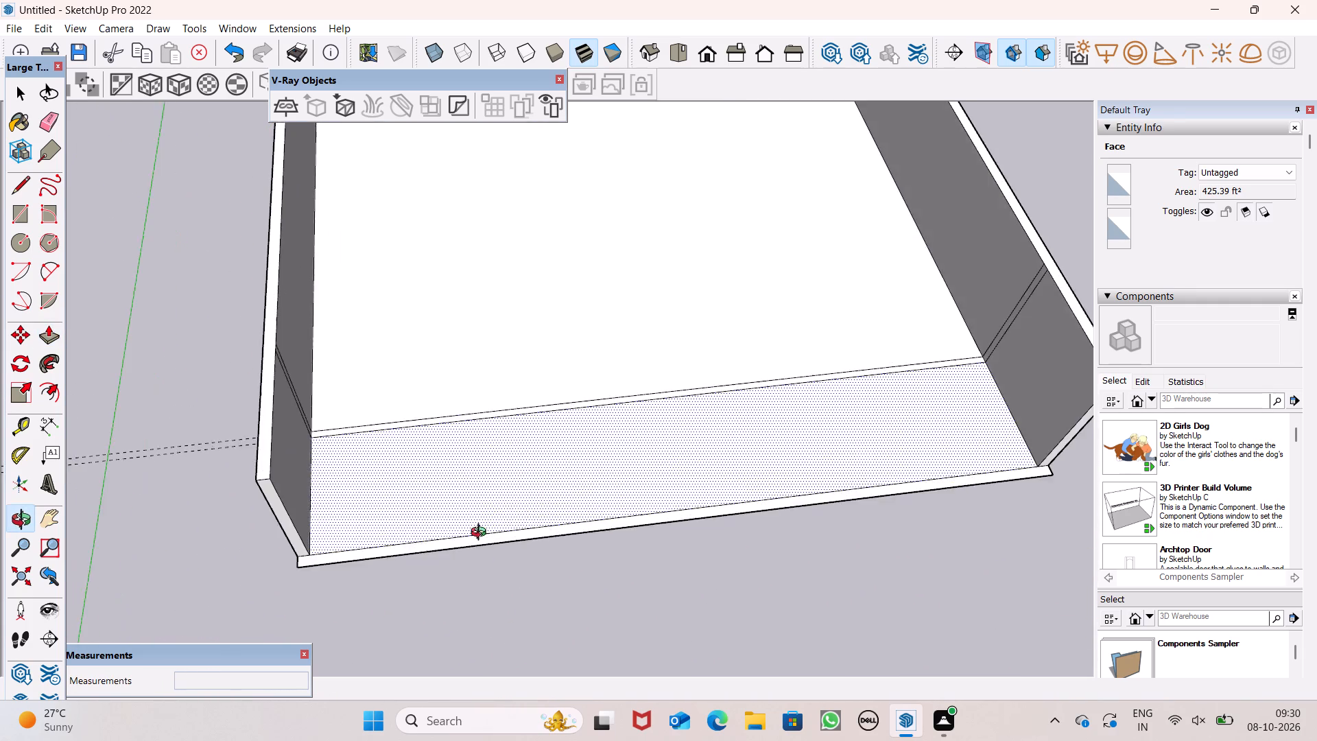
middle_click_drag(482, 534, 466, 493)
scroll(377, 372, "up", 5)
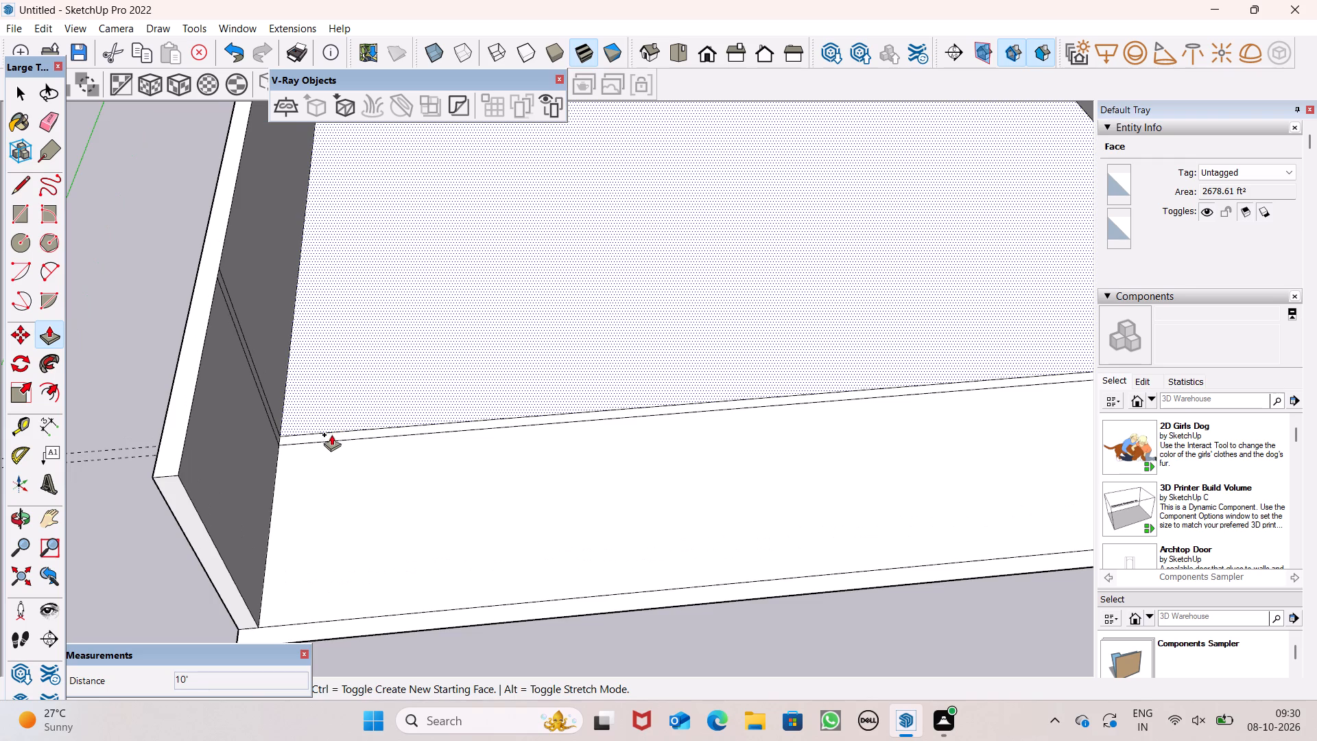
left_click_drag(333, 437, 177, 311)
scroll(166, 304, "down", 14)
middle_click_drag(246, 351, 244, 287)
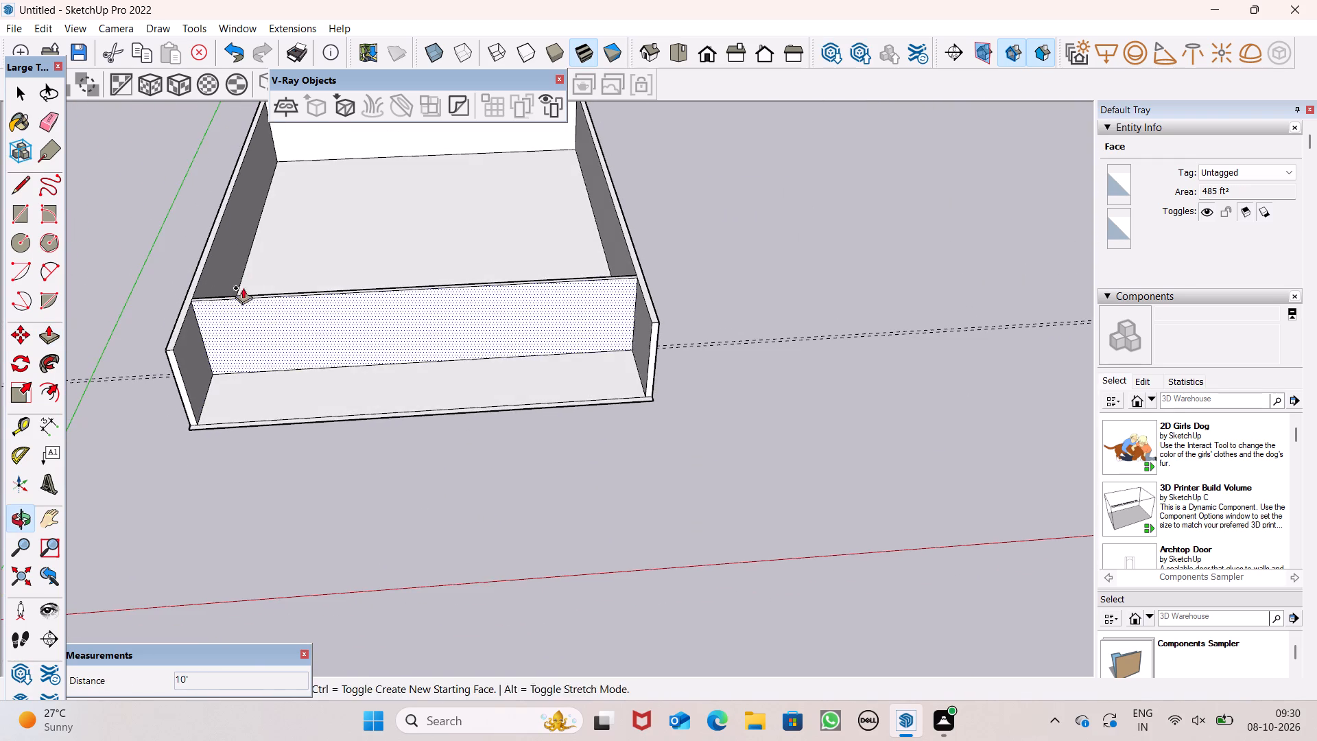
key("space")
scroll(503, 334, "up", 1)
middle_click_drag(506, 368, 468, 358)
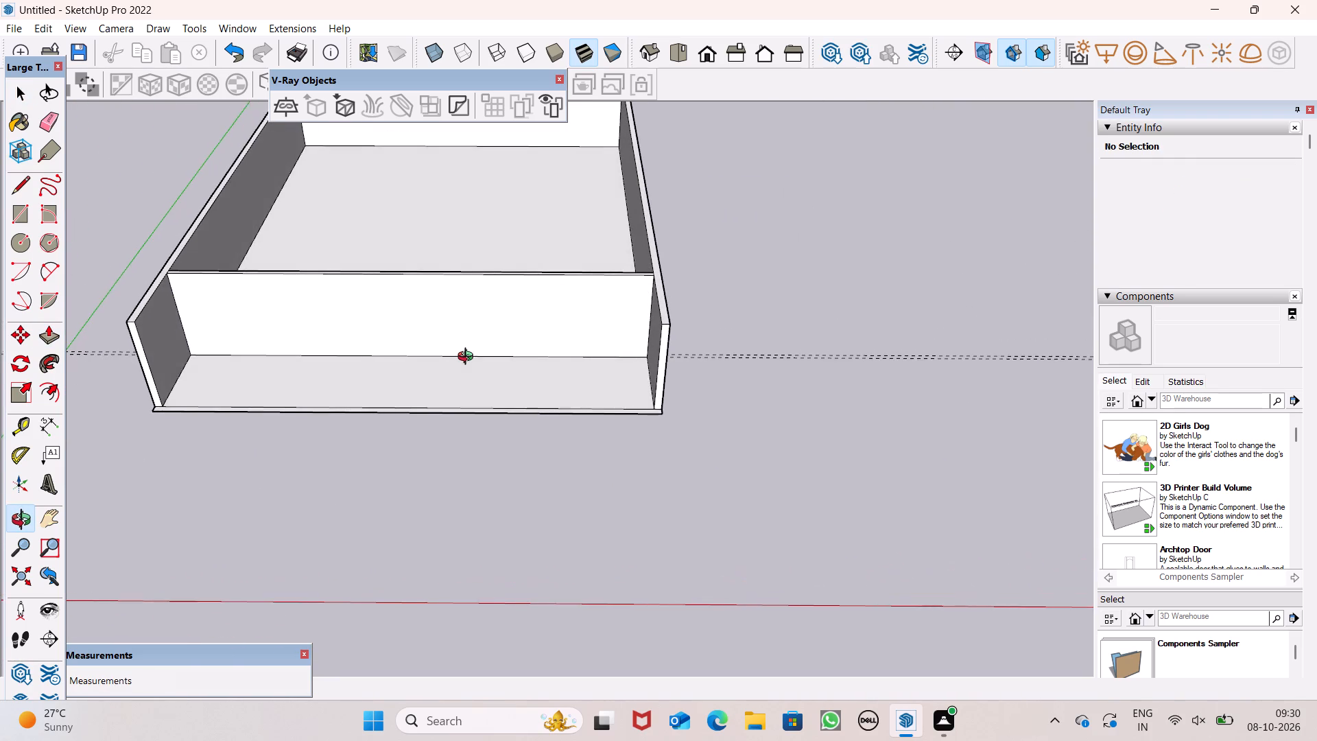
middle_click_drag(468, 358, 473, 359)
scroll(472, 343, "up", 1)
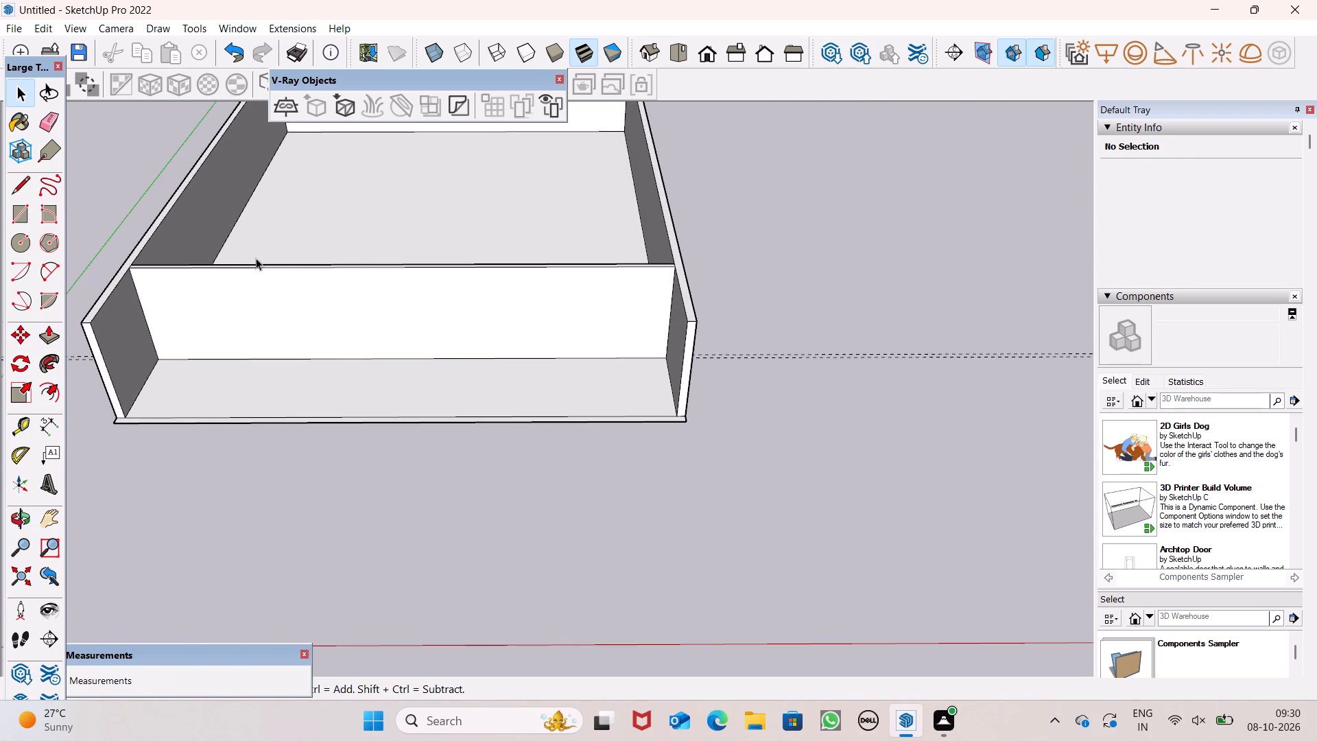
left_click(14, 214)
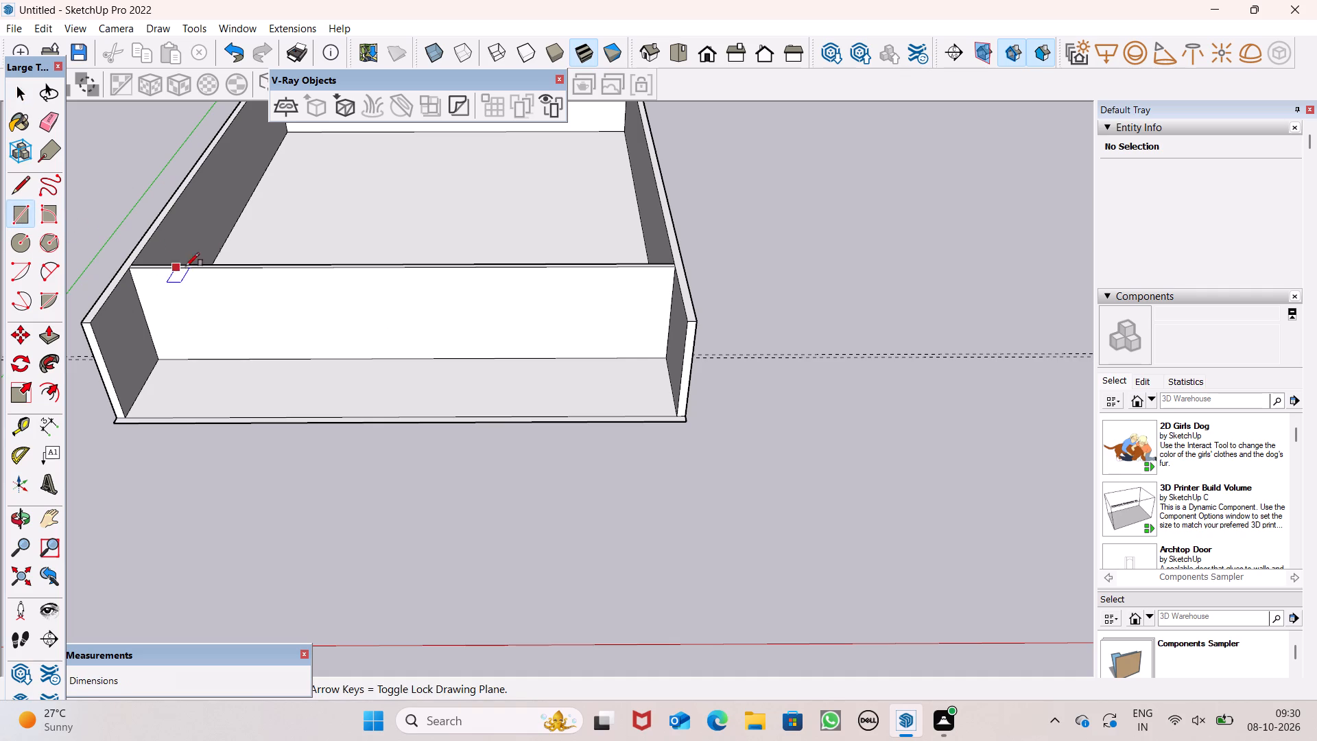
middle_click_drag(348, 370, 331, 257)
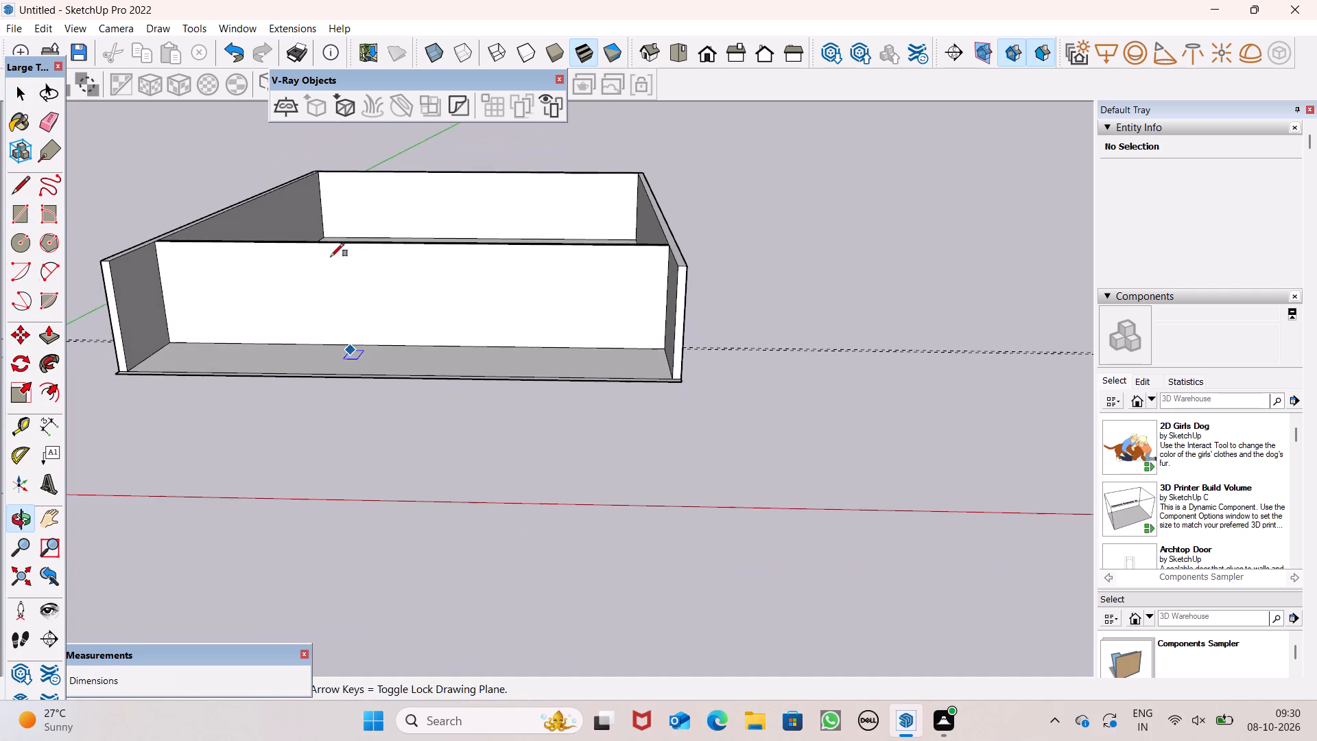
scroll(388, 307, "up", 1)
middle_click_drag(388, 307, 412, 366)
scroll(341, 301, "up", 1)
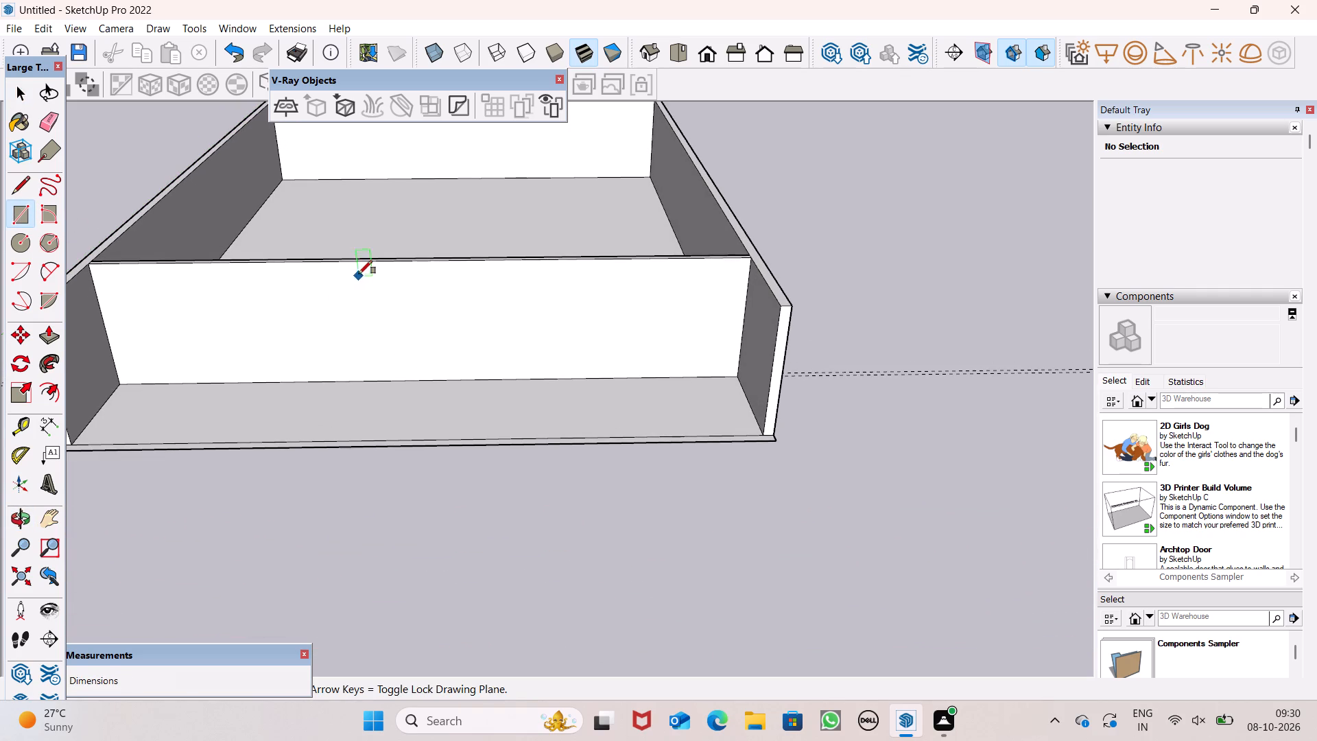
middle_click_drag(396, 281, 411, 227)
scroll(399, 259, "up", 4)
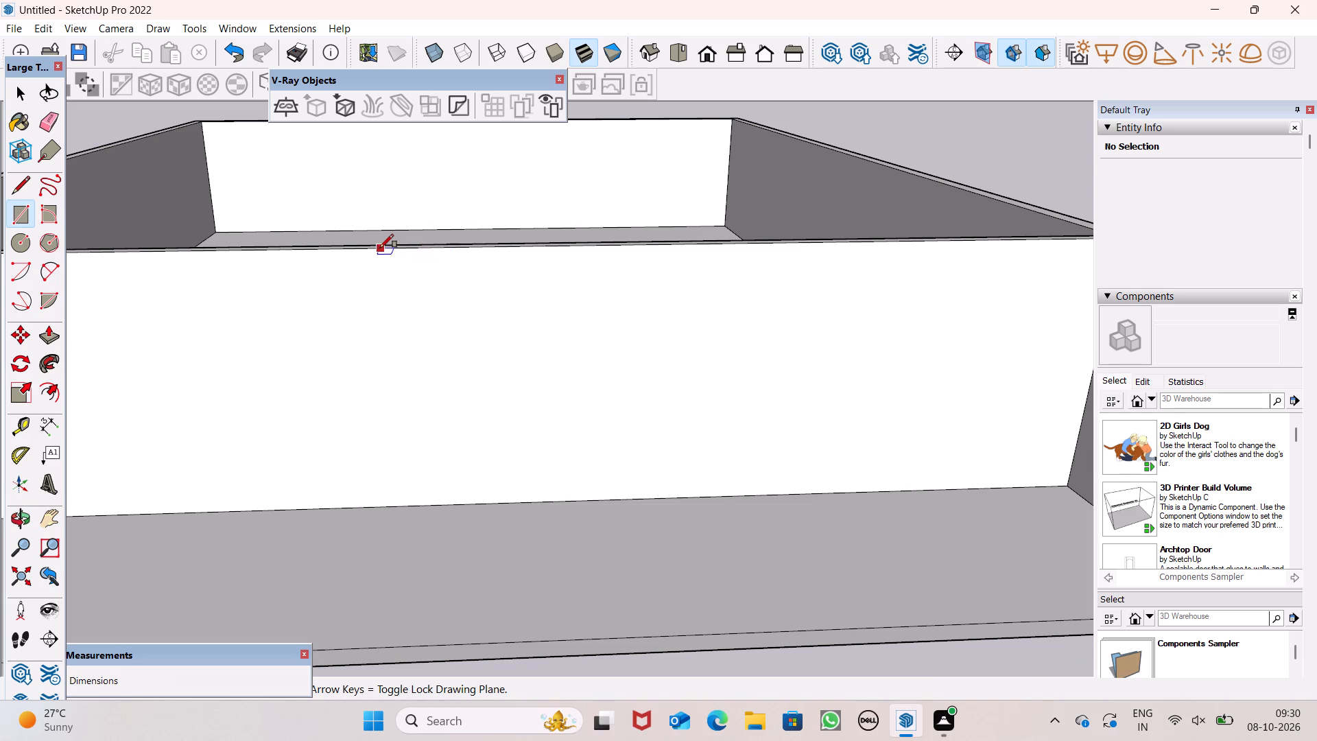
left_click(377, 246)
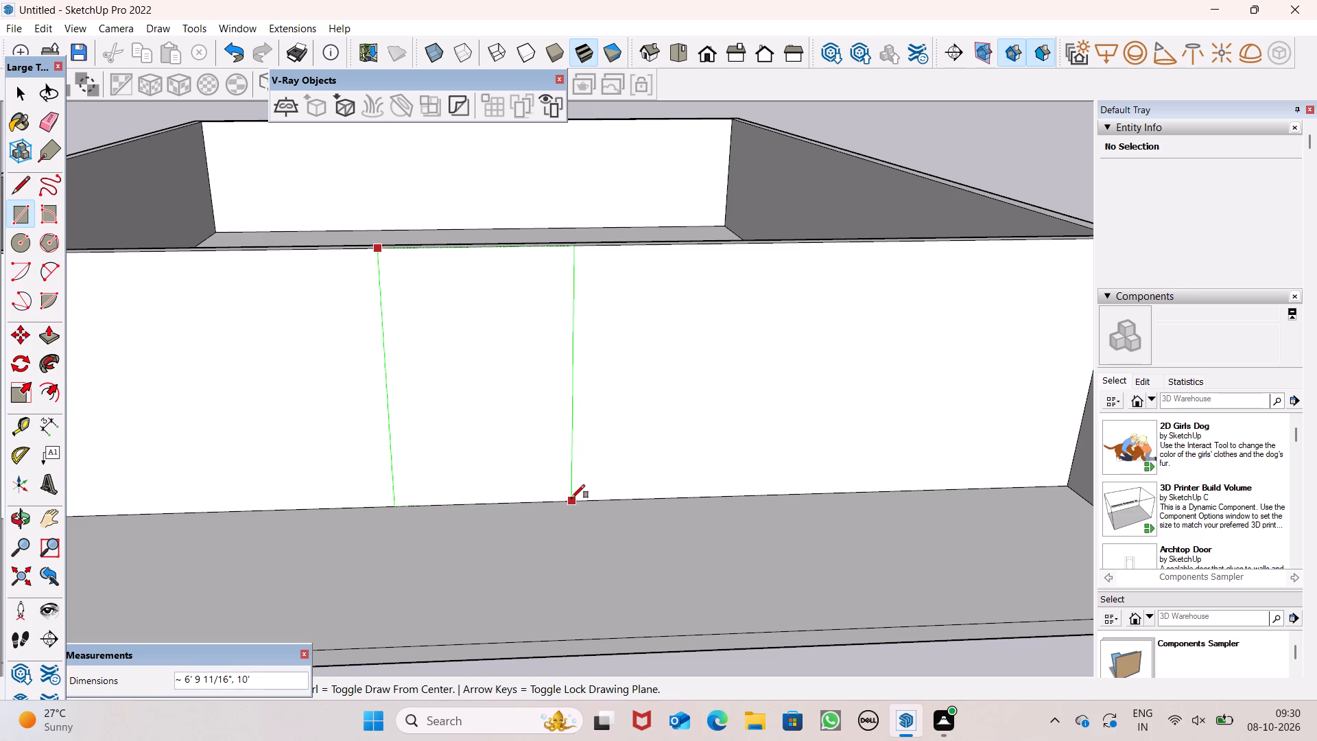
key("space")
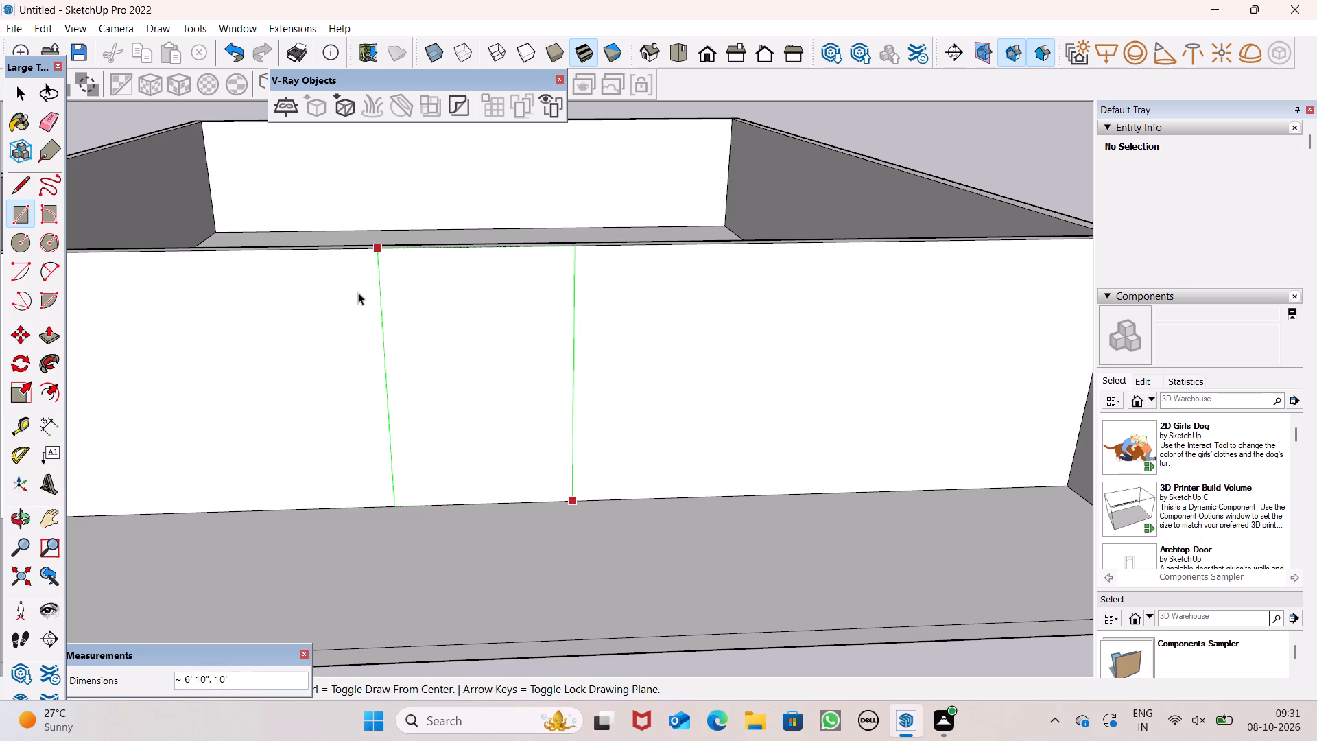
Draw a doorway rectangle about 9' 4" wide and 8' 5" high on the interior wall's front face, near the green-axis end, down to the floor.
scroll(376, 258, "down", 7)
scroll(451, 174, "up", 1)
scroll(451, 174, "down", 3)
middle_click_drag(486, 185, 502, 274)
scroll(475, 224, "down", 2)
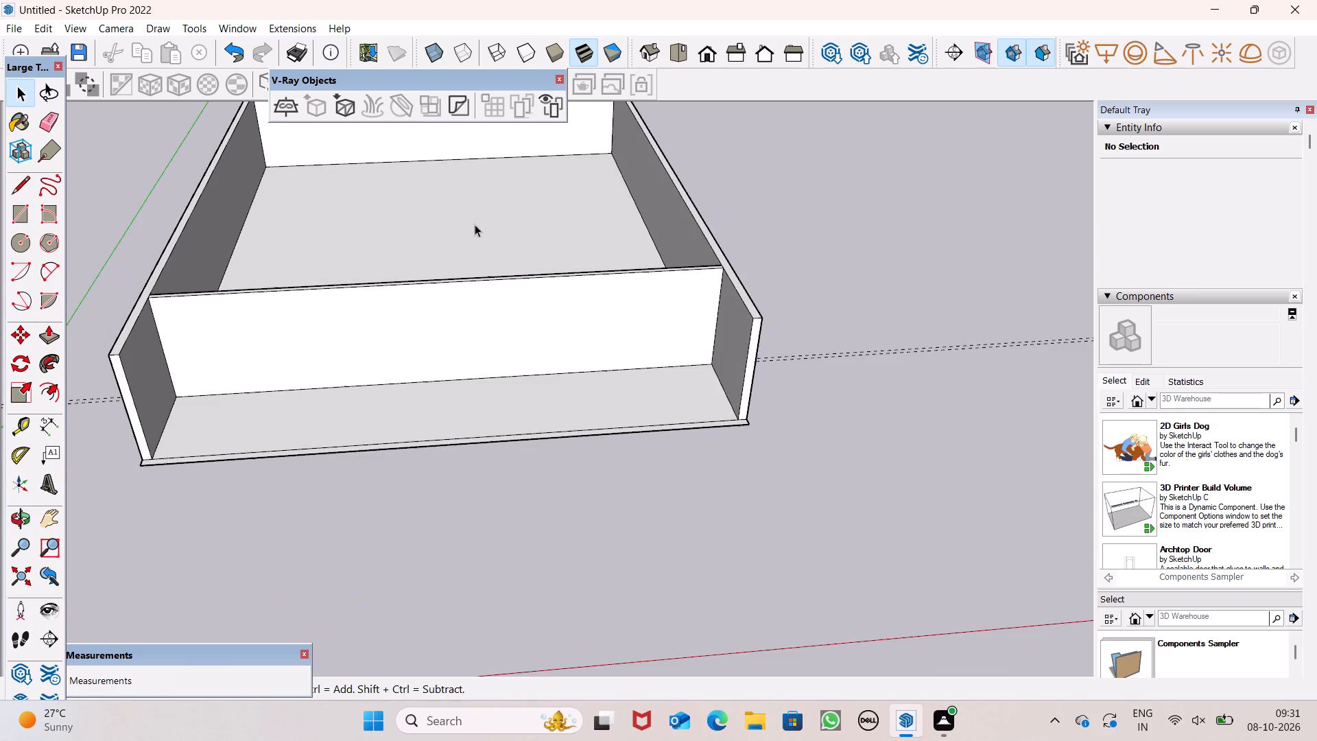
middle_click_drag(473, 268, 439, 275)
left_click(10, 215)
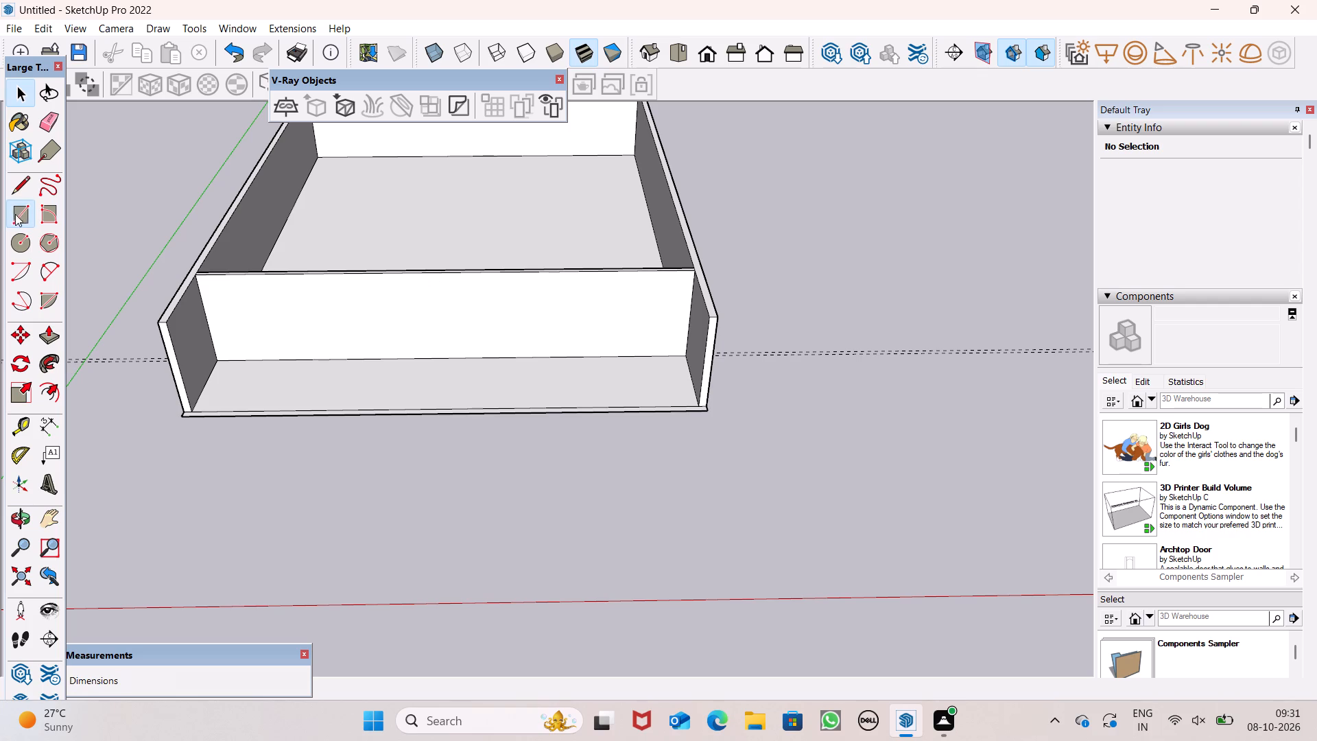
scroll(278, 294, "up", 3)
middle_click_drag(265, 299, 273, 242)
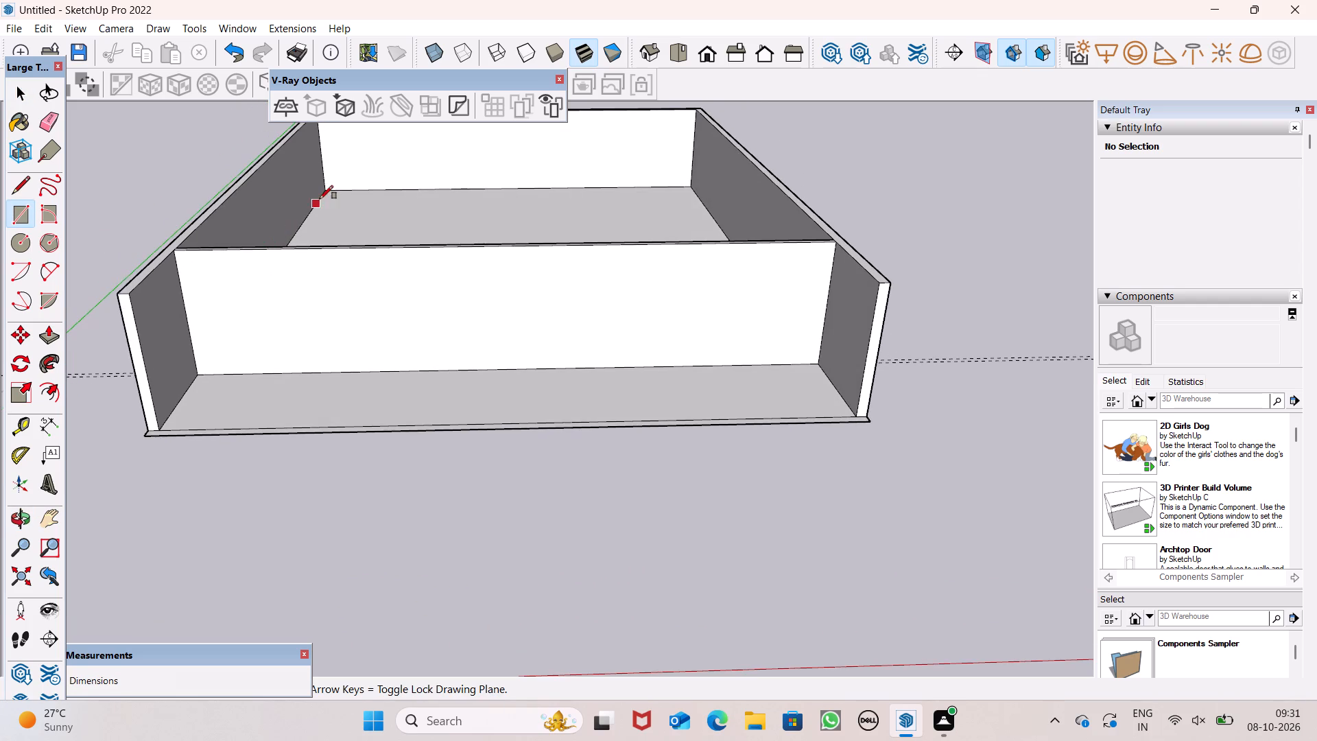
scroll(320, 199, "down", 1)
scroll(221, 255, "up", 3)
middle_click_drag(252, 286, 268, 207)
scroll(254, 258, "up", 1)
scroll(254, 257, "down", 1)
scroll(254, 257, "up", 1)
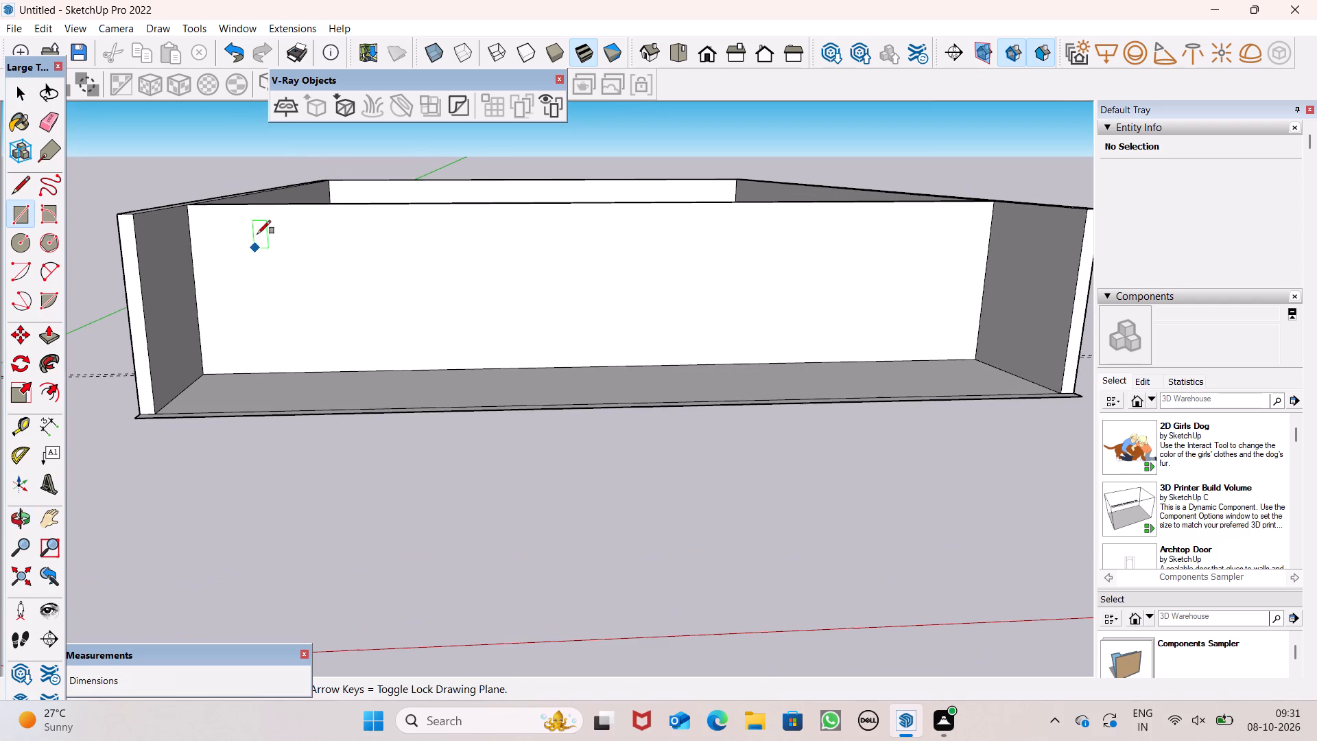
left_click(249, 215)
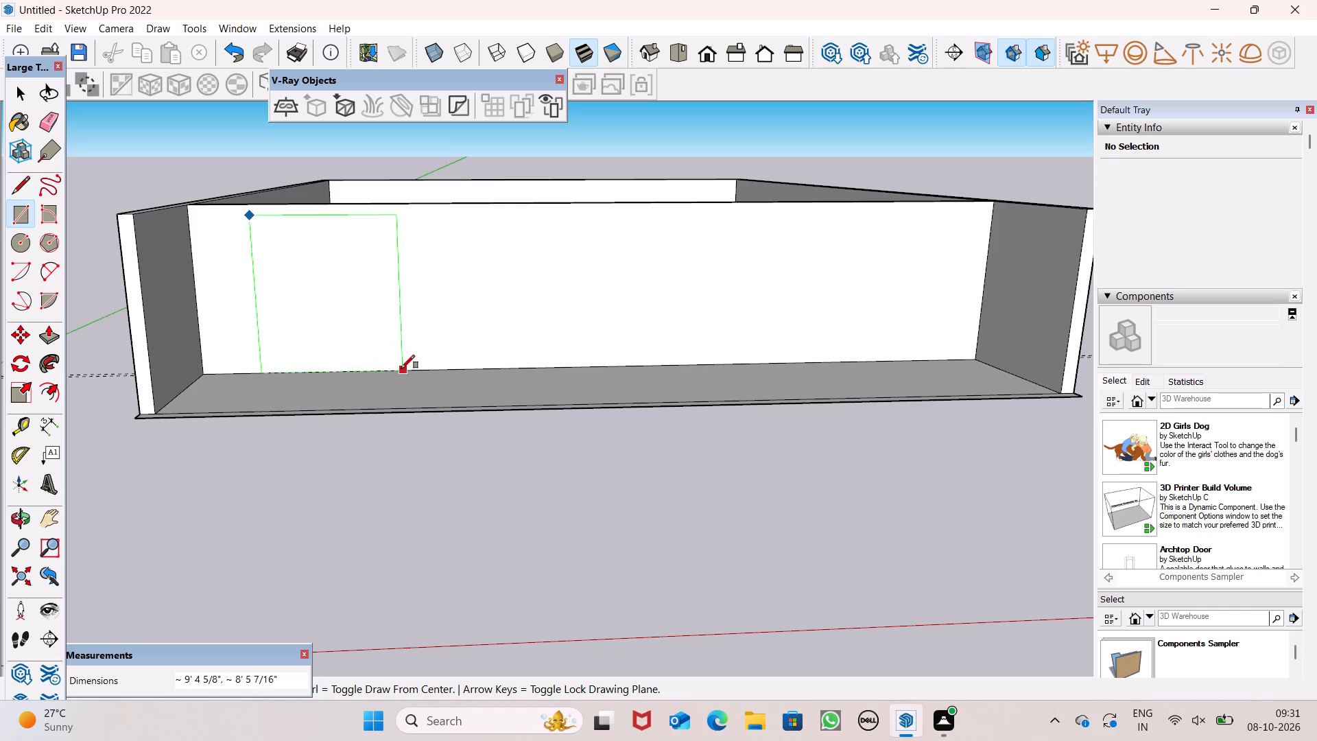
left_click(401, 368)
key("space")
Copy the doorway rectangle about 33' 7" along the wall, parallel to the red axis, towards its opposite end.
triple_click(335, 311)
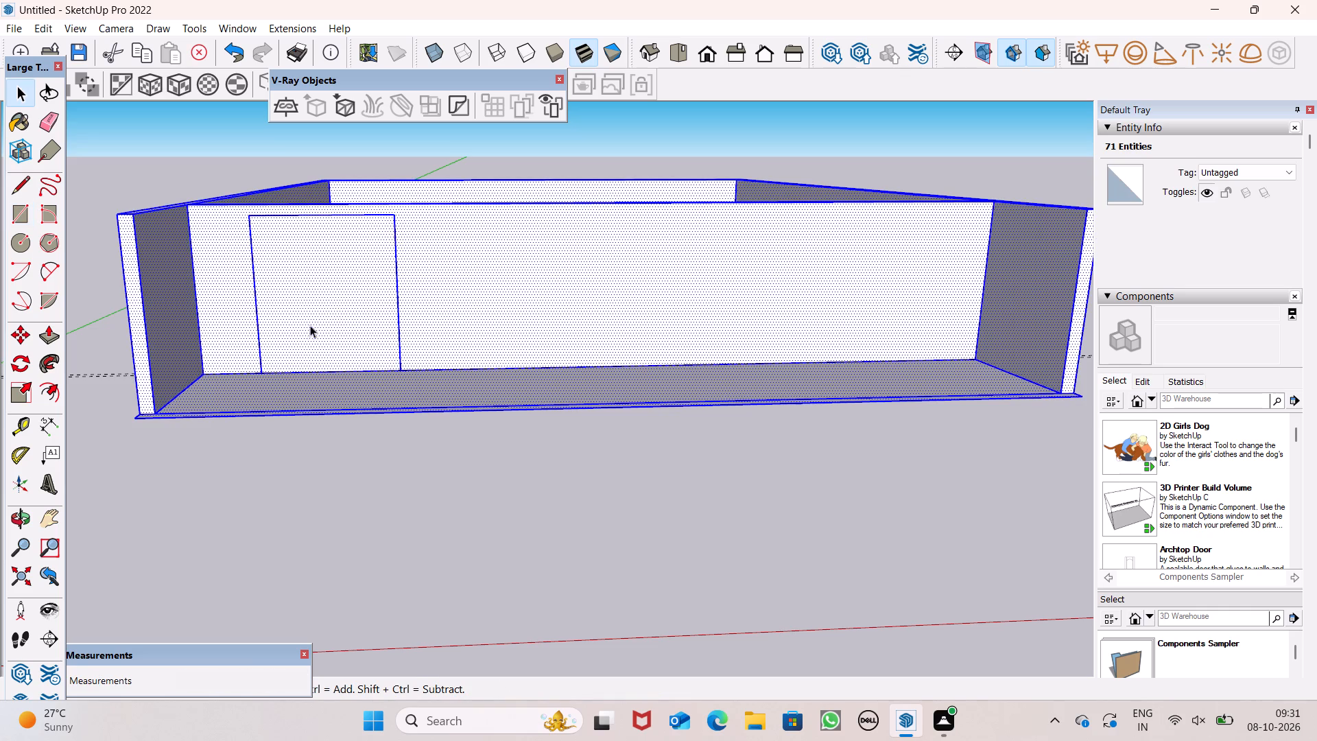
left_click(106, 154)
double_click(296, 235)
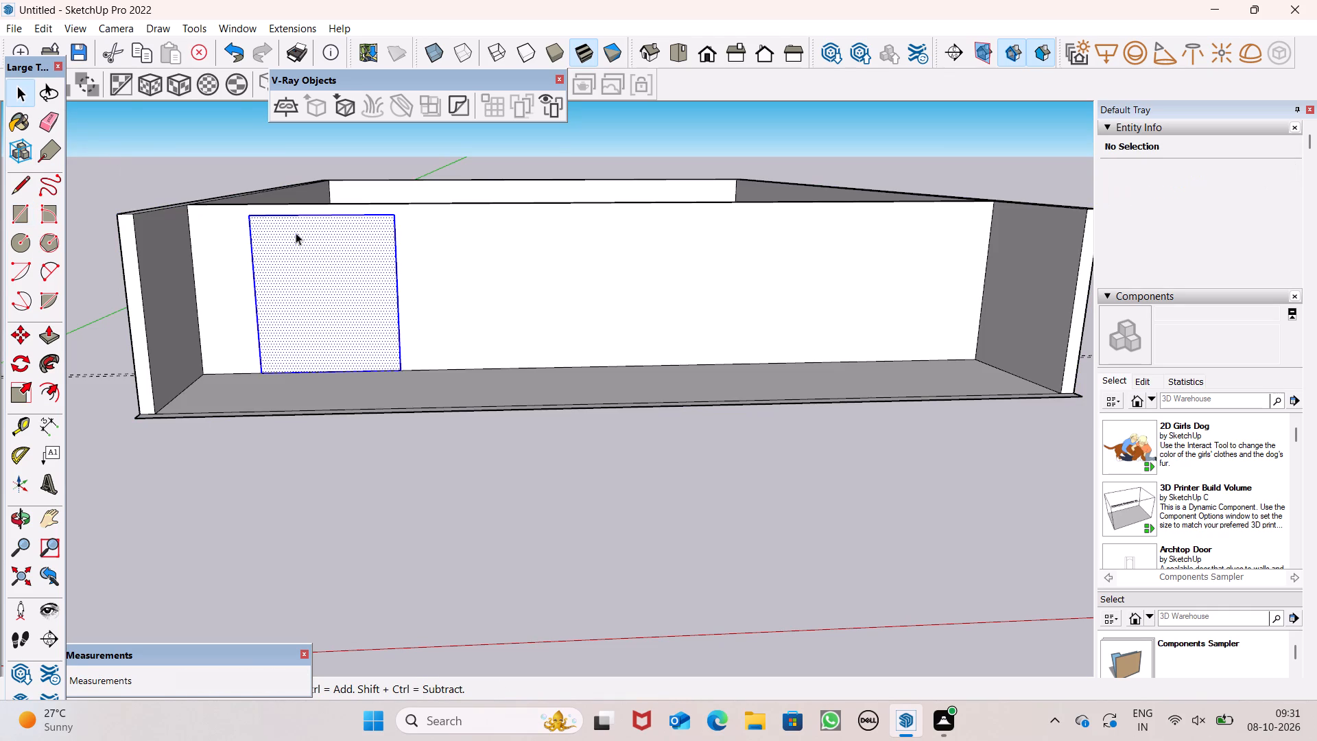
key("m")
key("Return")
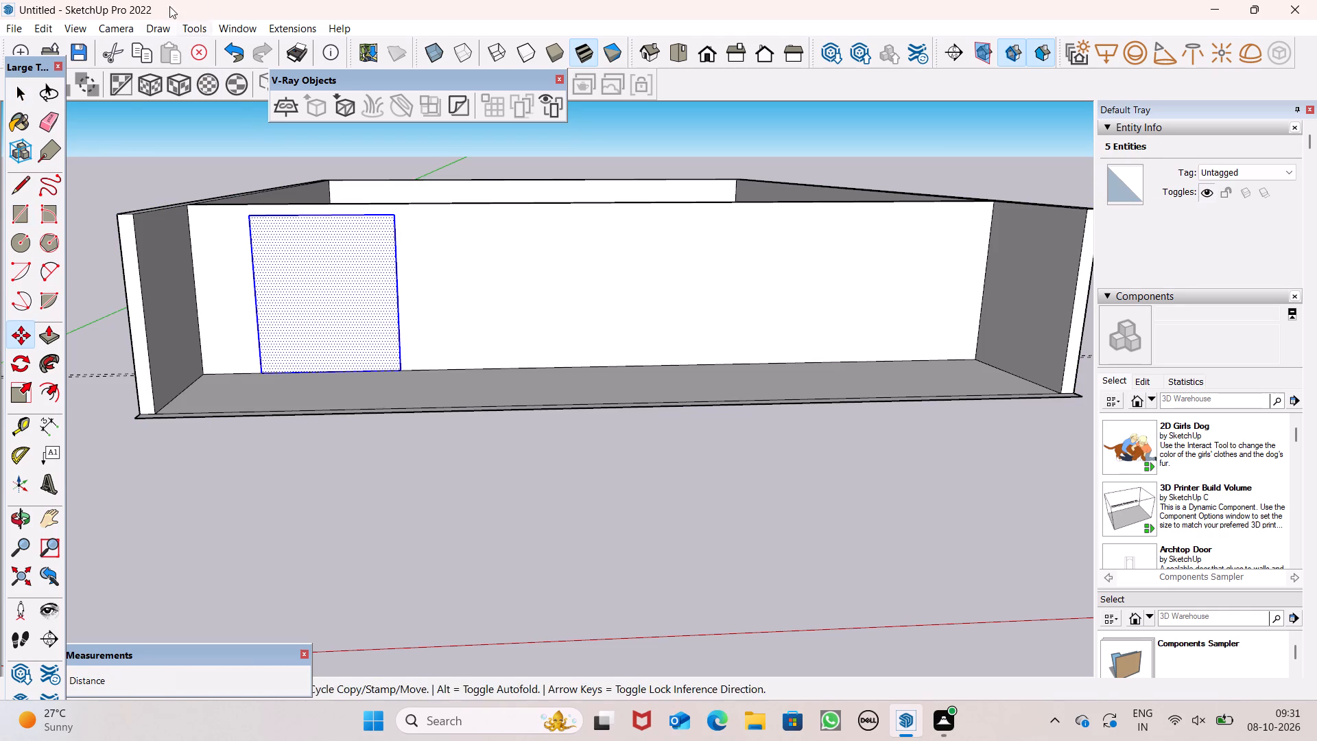
left_click_drag(348, 287, 829, 272)
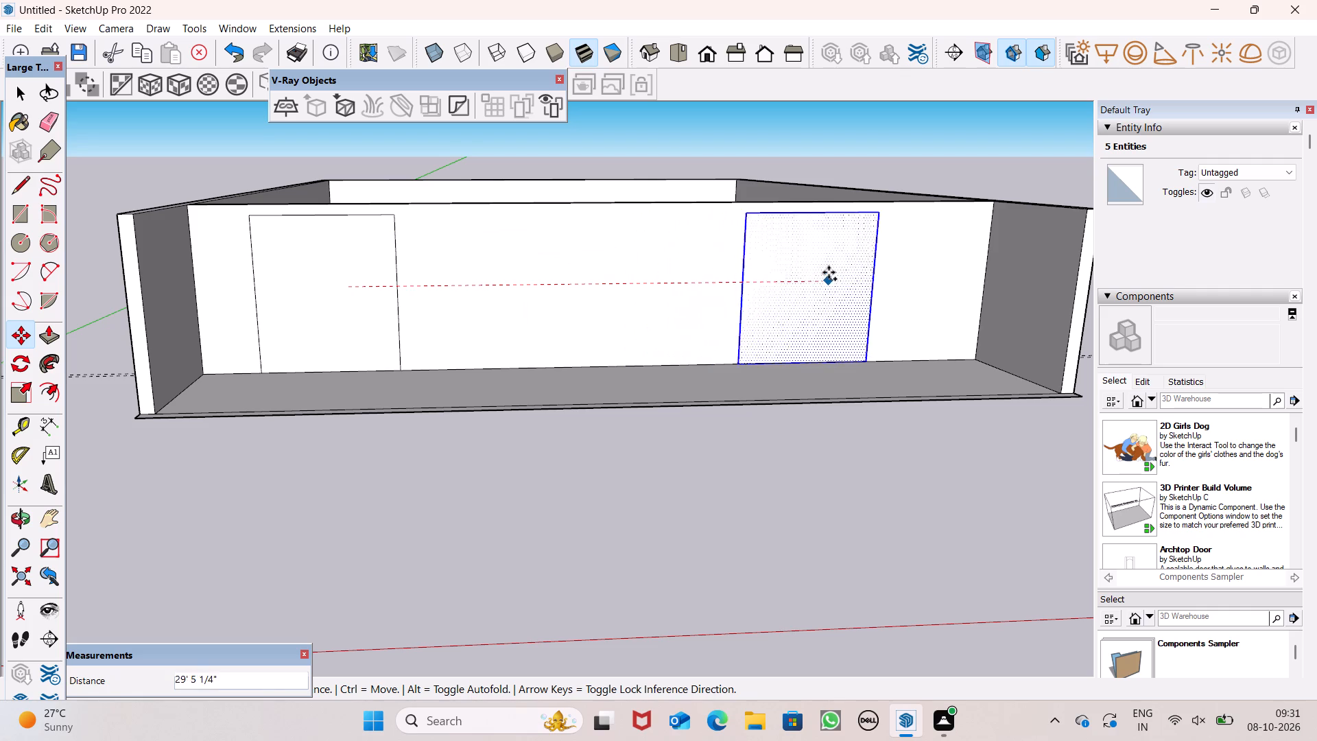
left_click_drag(829, 272, 863, 277)
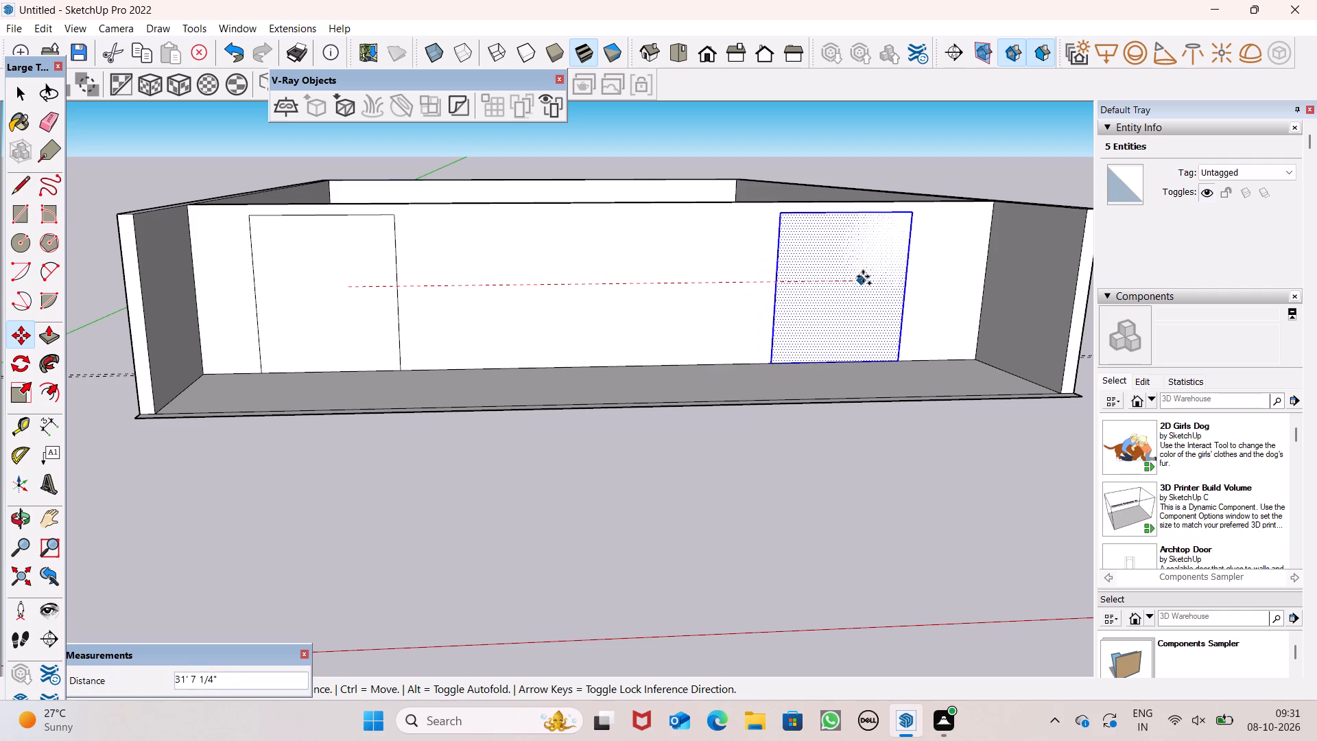
left_click_drag(863, 277, 893, 277)
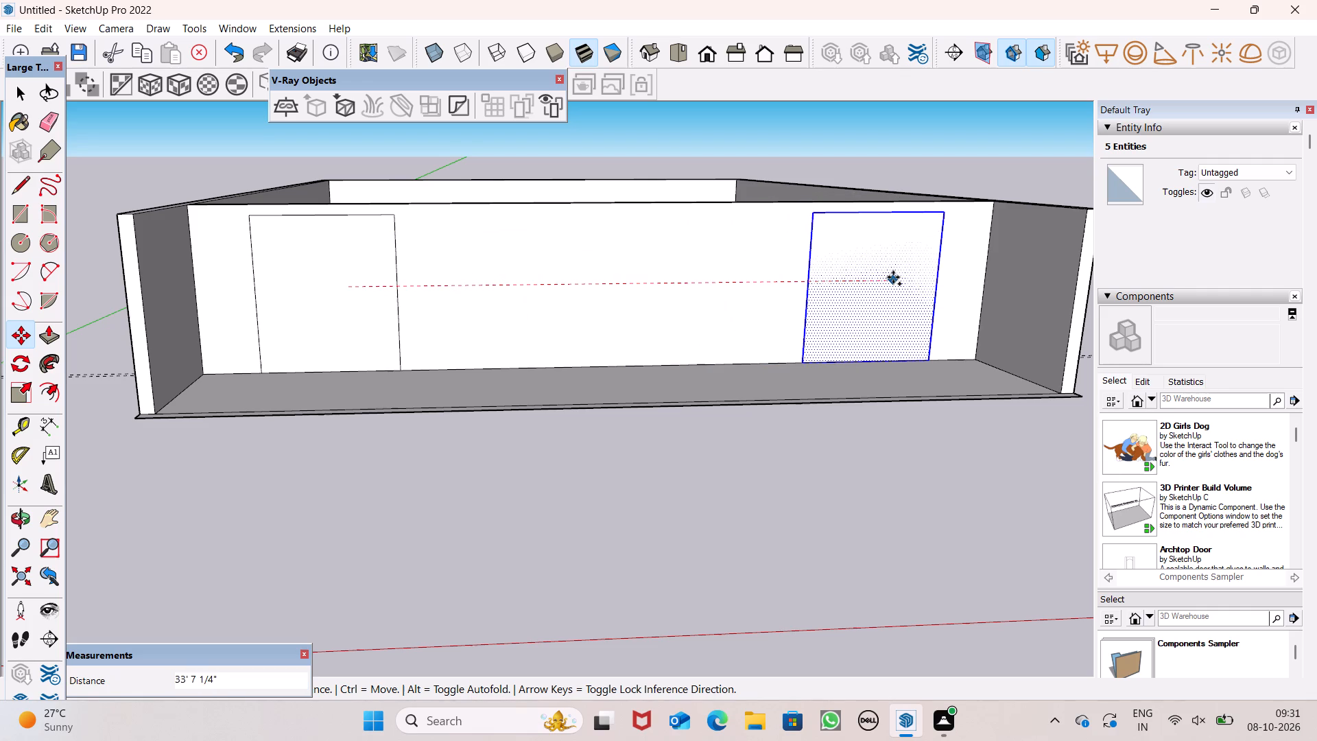
left_click_drag(893, 277, 893, 279)
key("space")
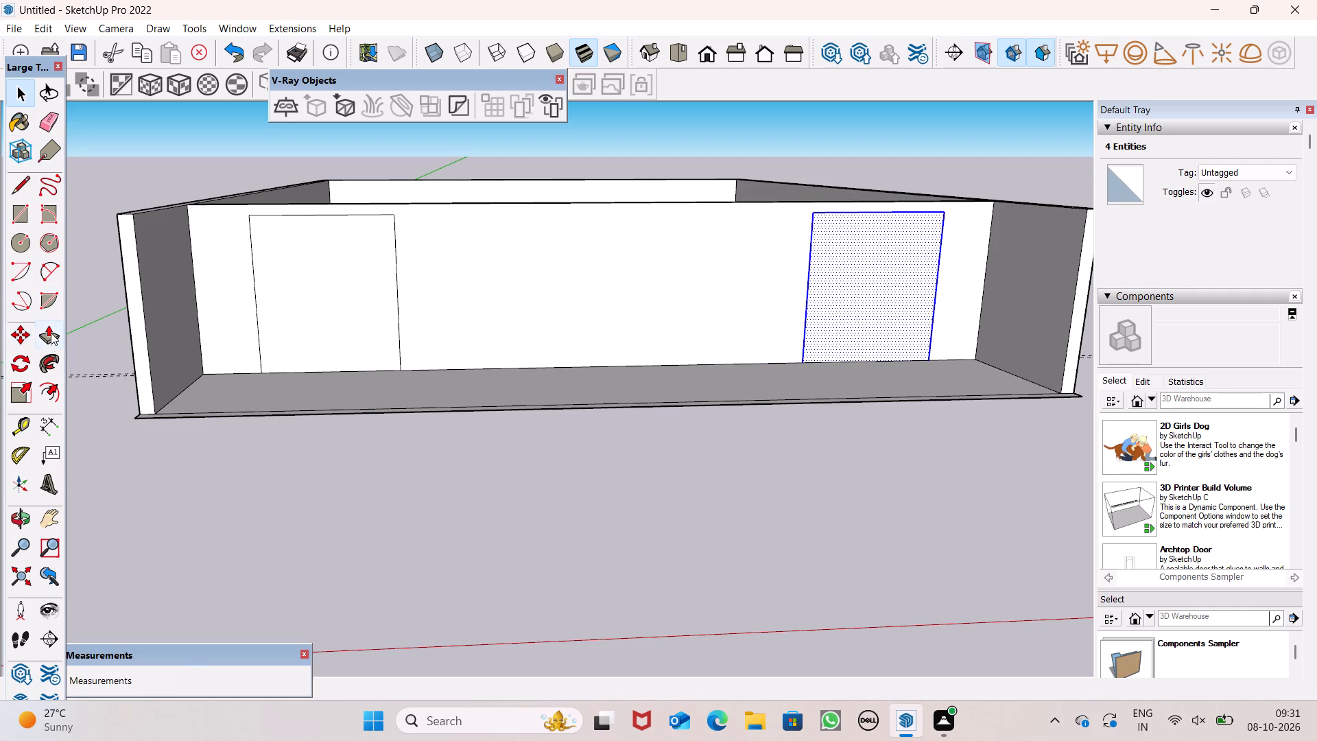
Push/Pull both doorway rectangles back 6" through the interior wall to cut two openings.
left_click(49, 342)
left_click_drag(317, 364, 328, 345)
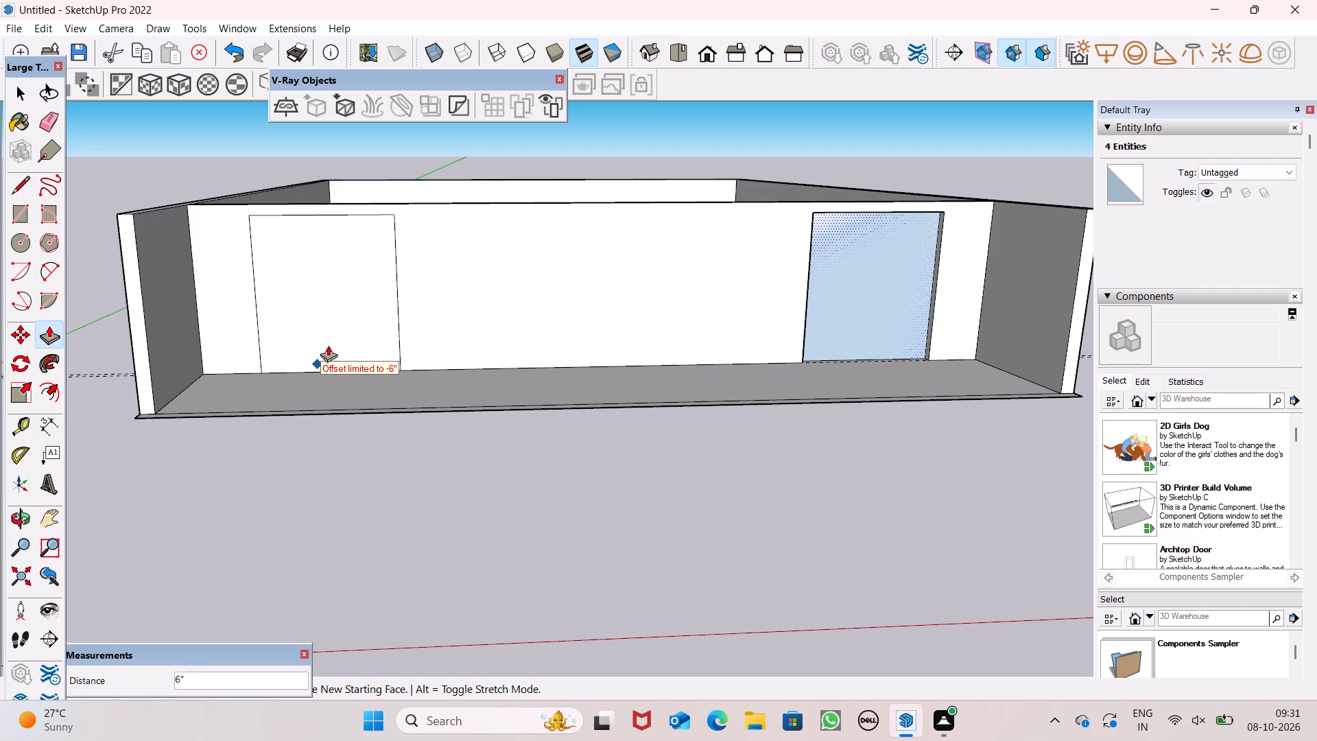
left_click_drag(328, 345, 335, 333)
left_click_drag(331, 349, 336, 335)
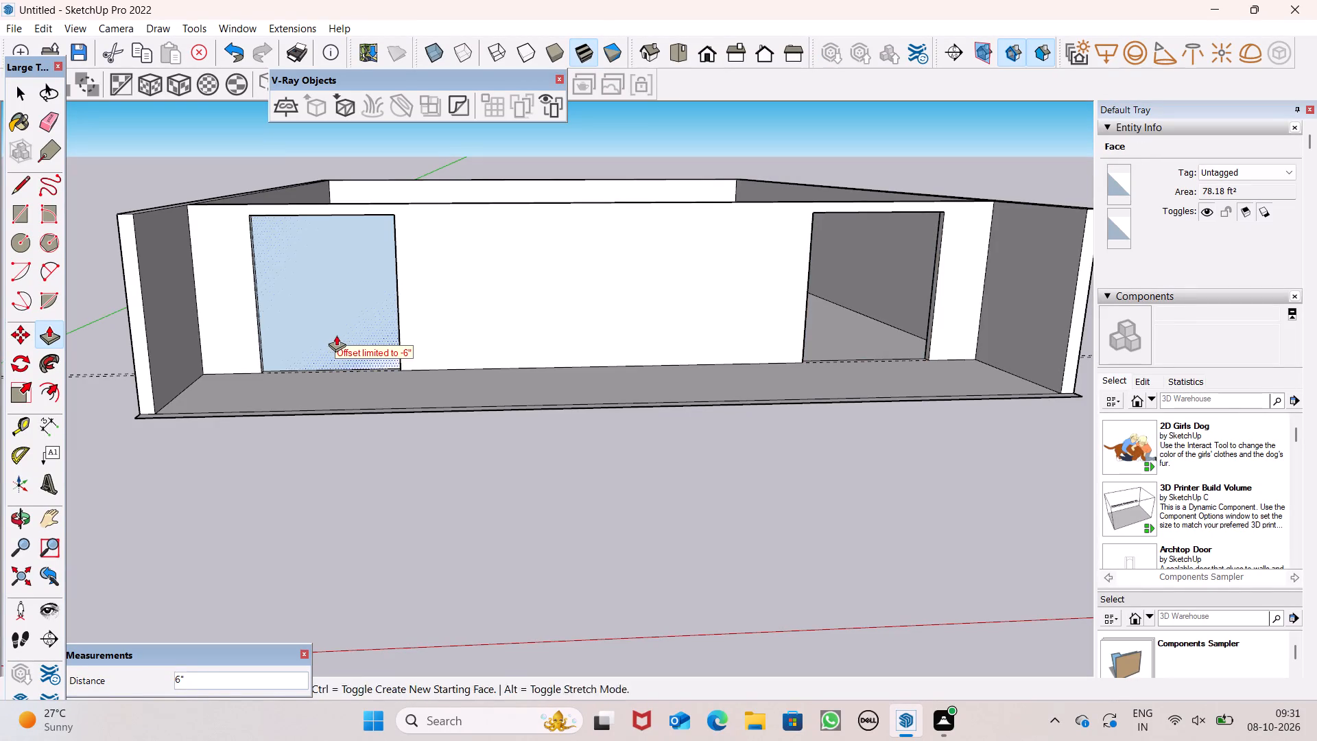
left_click(336, 335)
key("space")
key("space")
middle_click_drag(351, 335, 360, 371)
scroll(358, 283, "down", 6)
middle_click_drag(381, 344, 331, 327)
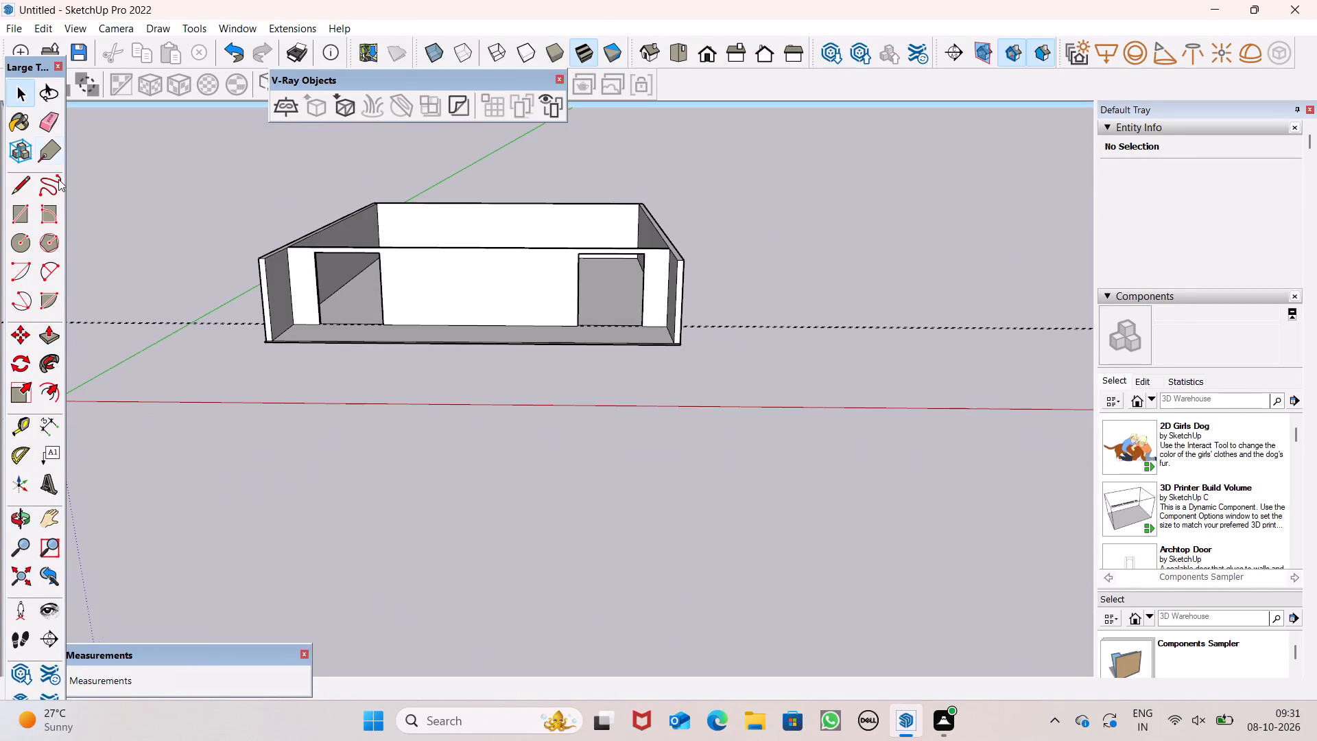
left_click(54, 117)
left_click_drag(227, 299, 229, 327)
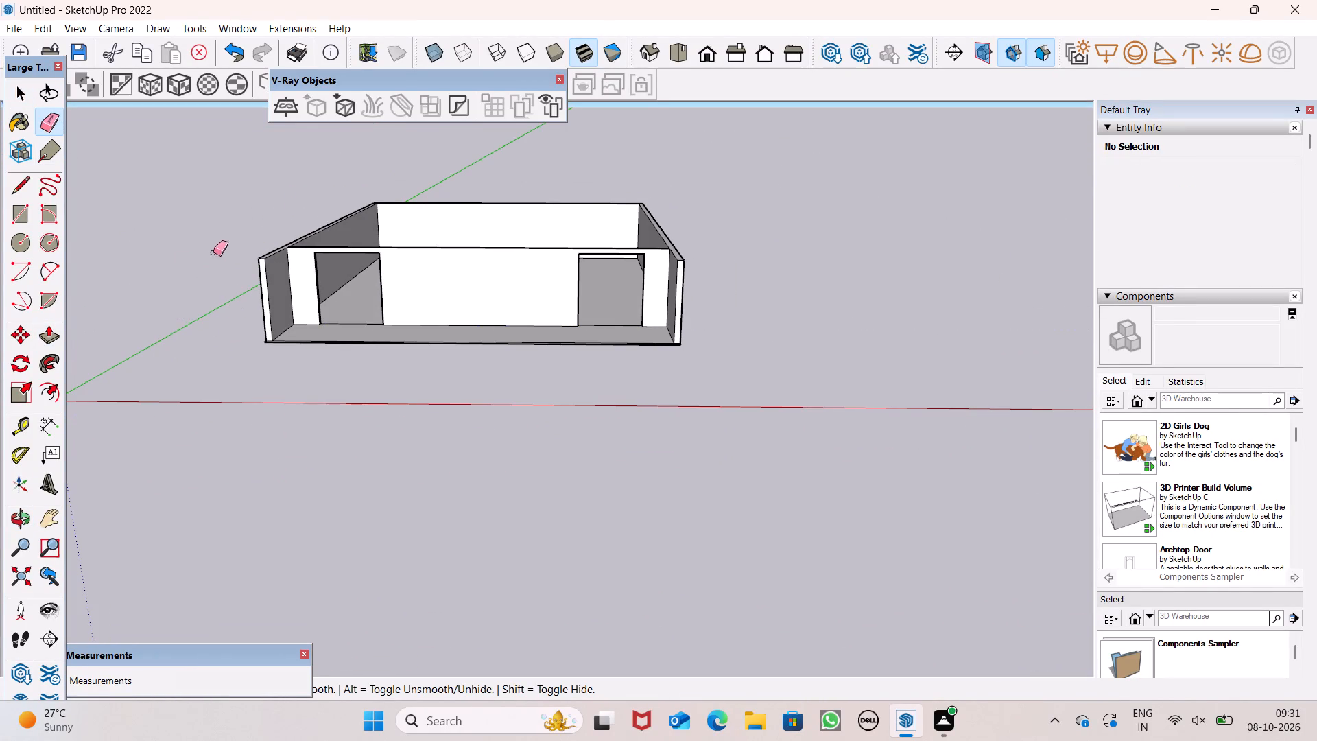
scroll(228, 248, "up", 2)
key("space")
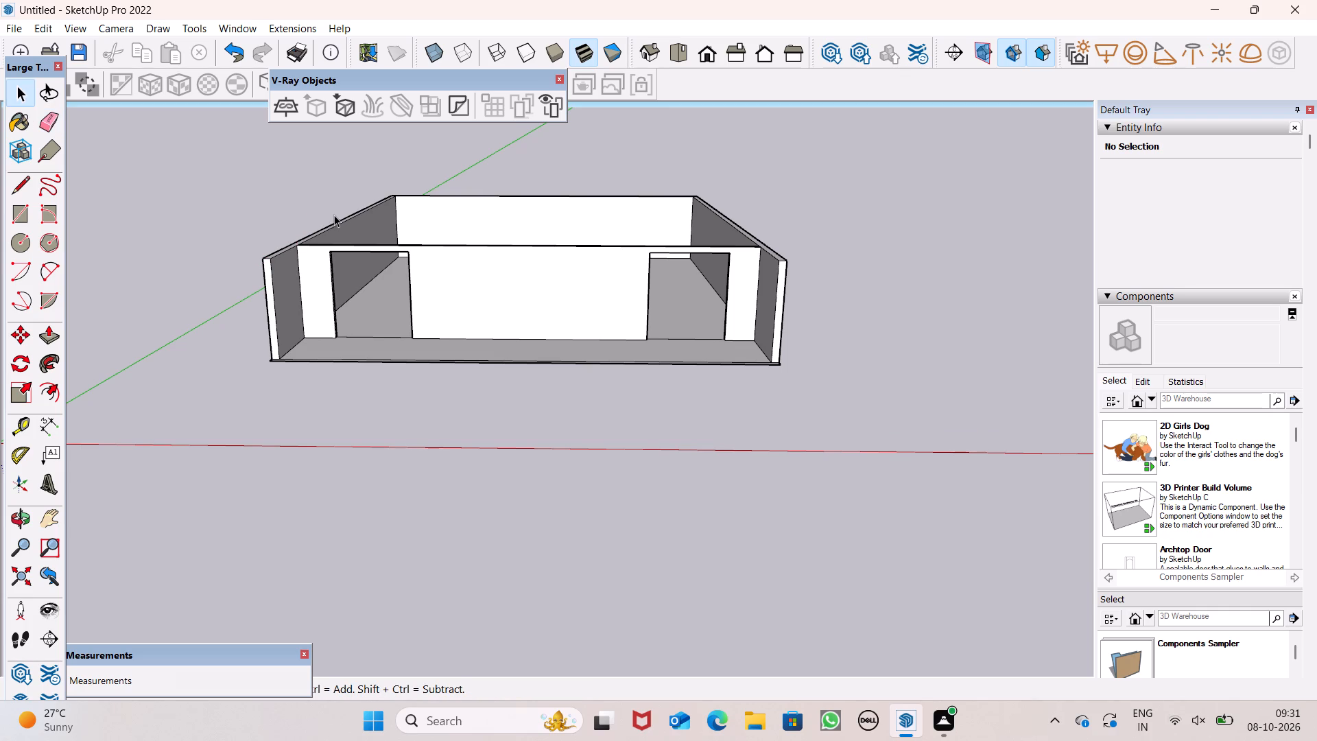
Examine the two doorway openings and the front part of the building from several angles.
middle_click_drag(397, 194, 377, 349)
scroll(397, 194, "down", 1)
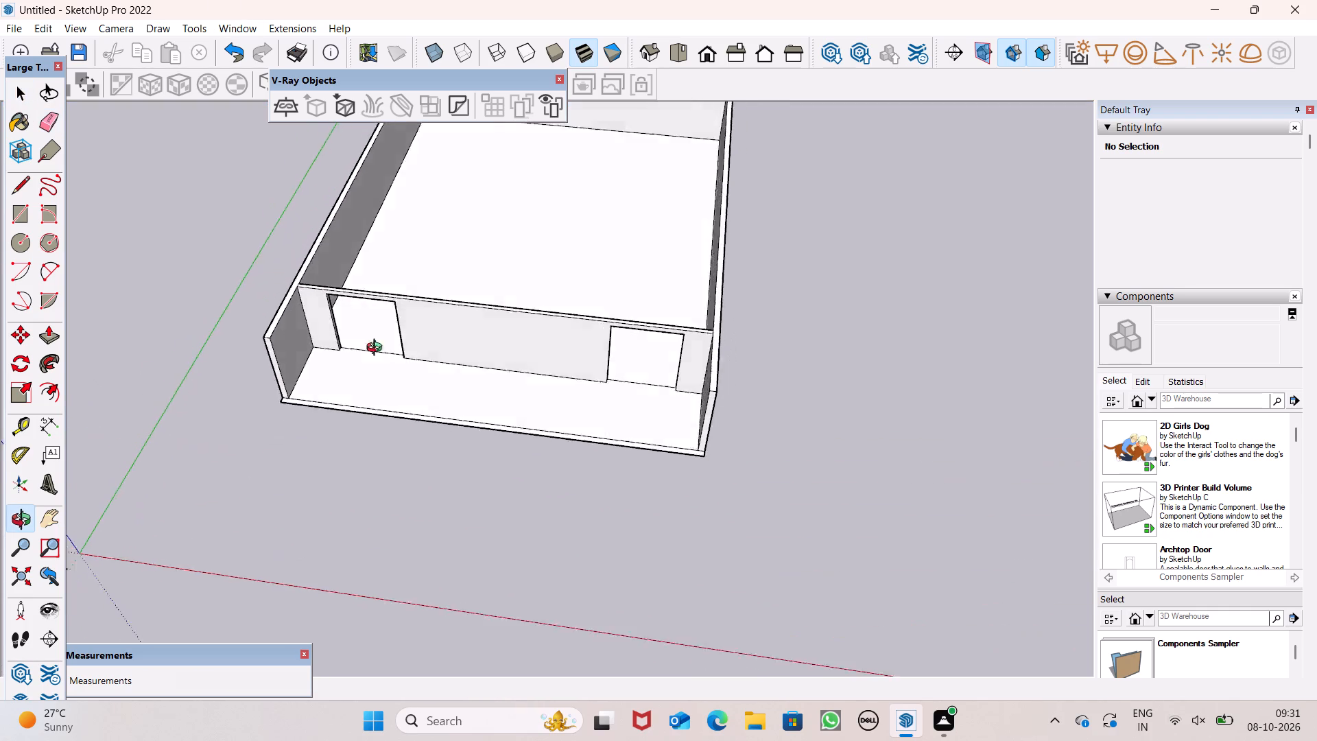
middle_click_drag(377, 349, 358, 214)
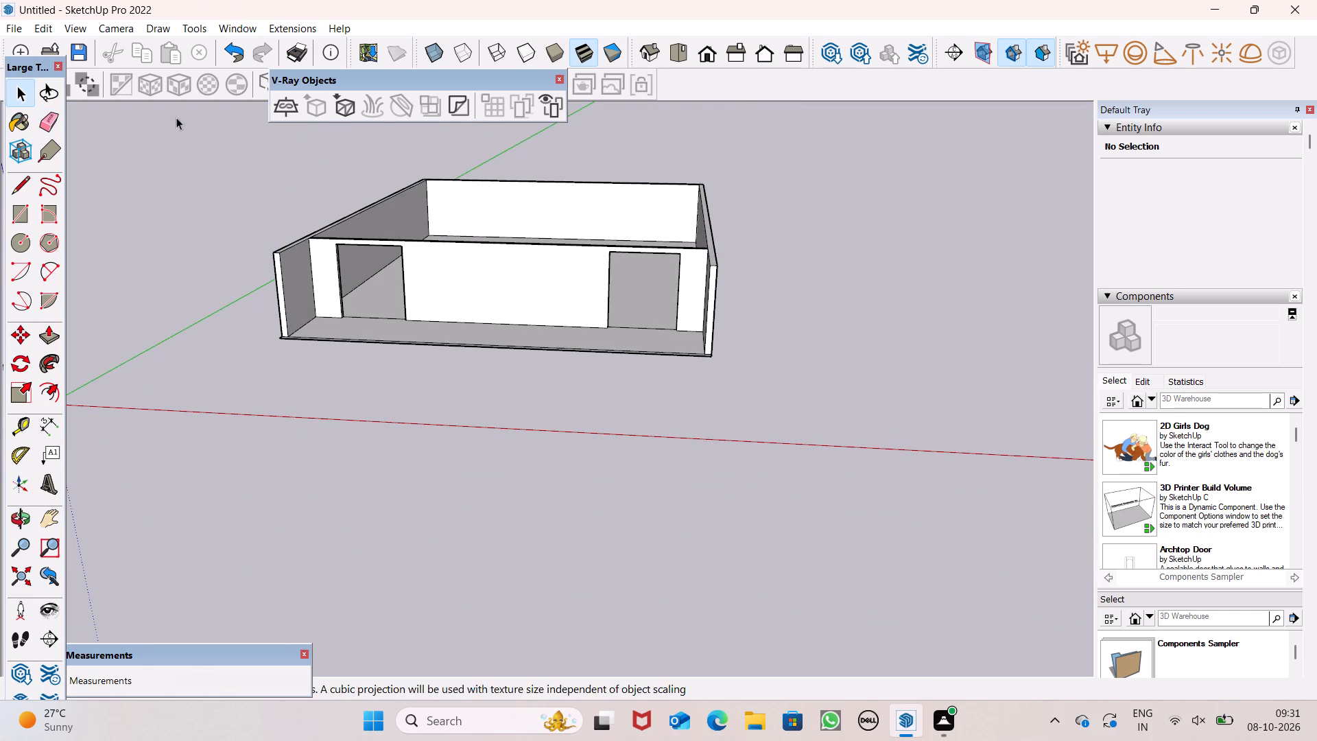
middle_click_drag(355, 199, 340, 161)
scroll(541, 273, "up", 1)
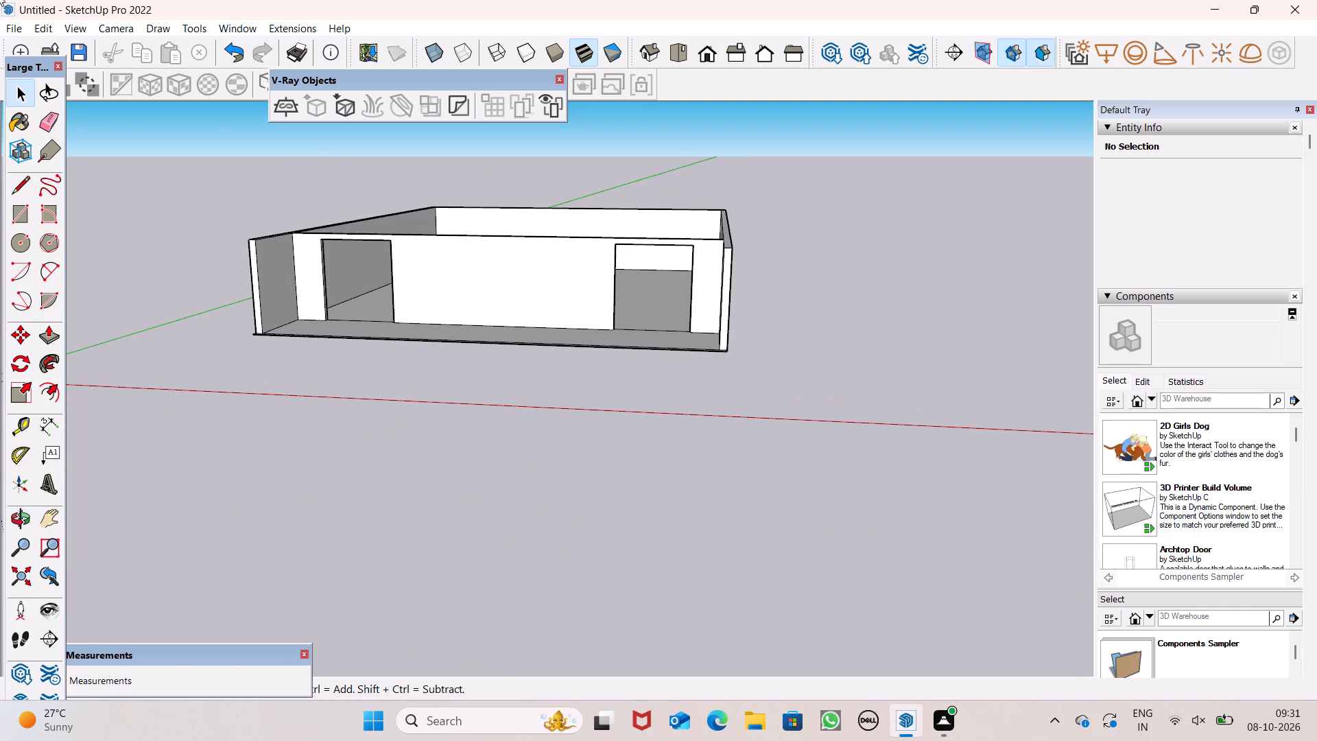
middle_click_drag(590, 337, 656, 394)
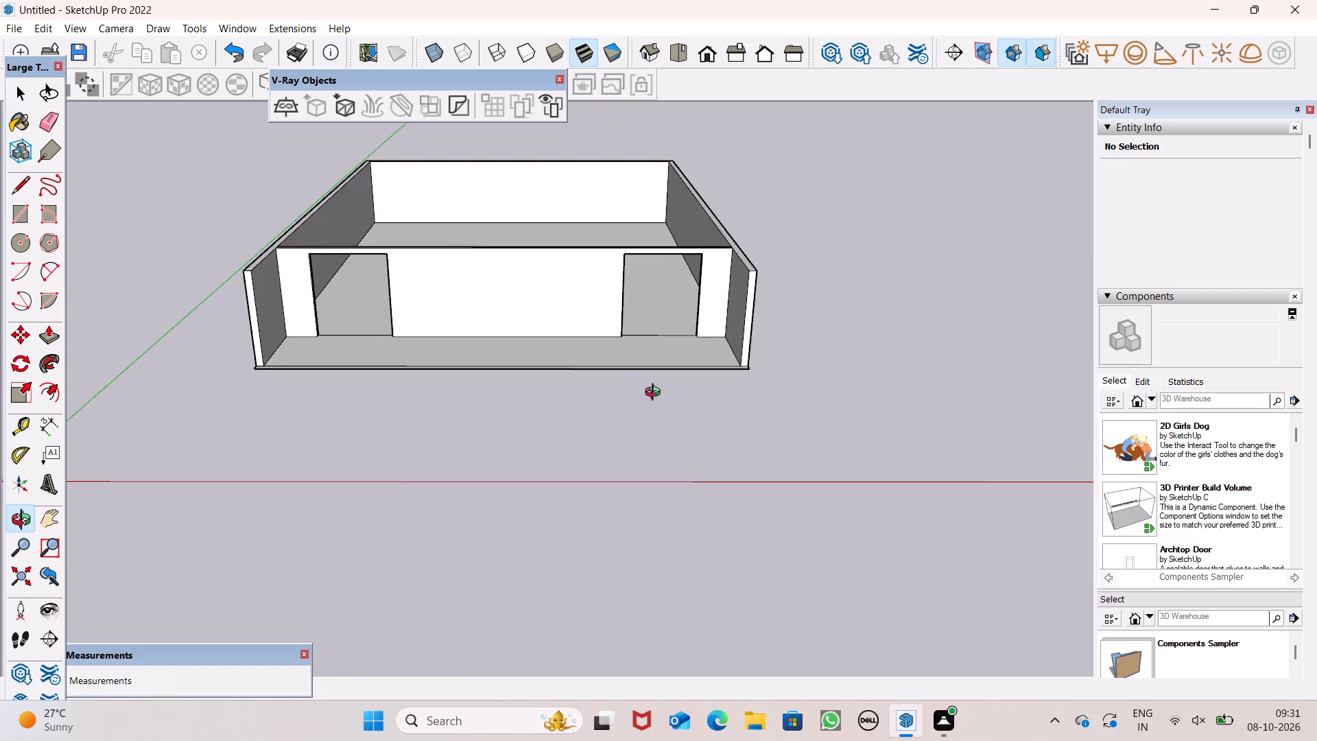
middle_click_drag(656, 394, 667, 335)
scroll(651, 270, "up", 5)
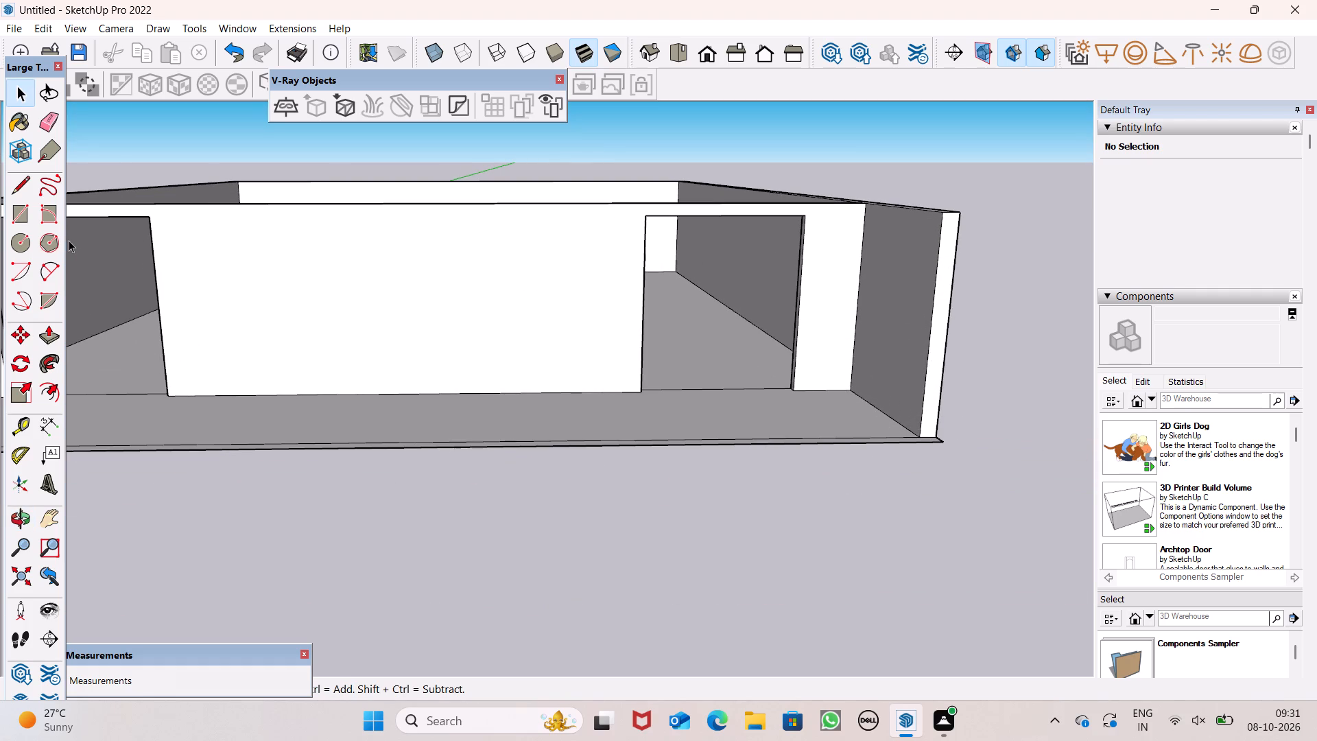
Draw a rectangle about 9' wide on the interior wall's front face, midway between the two doorway openings, reaching down to the floor.
left_click(27, 218)
scroll(520, 350, "down", 2)
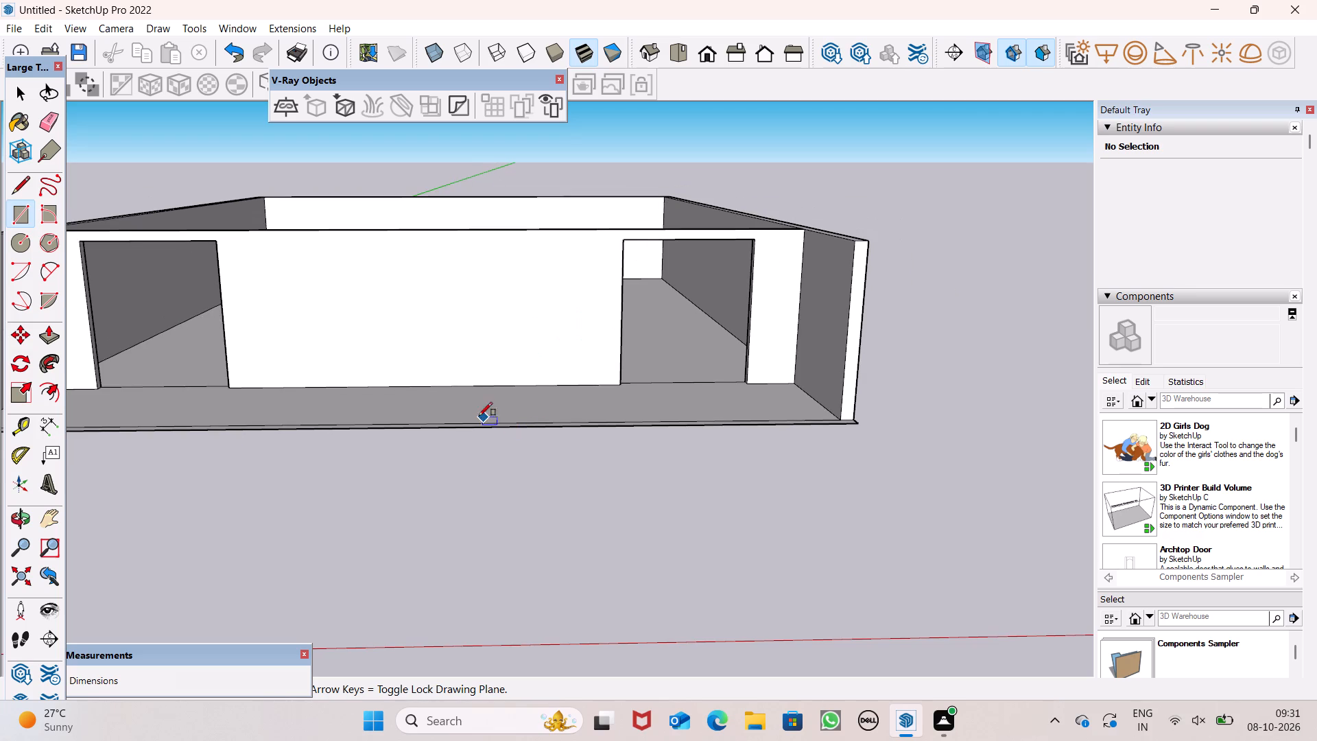
scroll(468, 392, "up", 1)
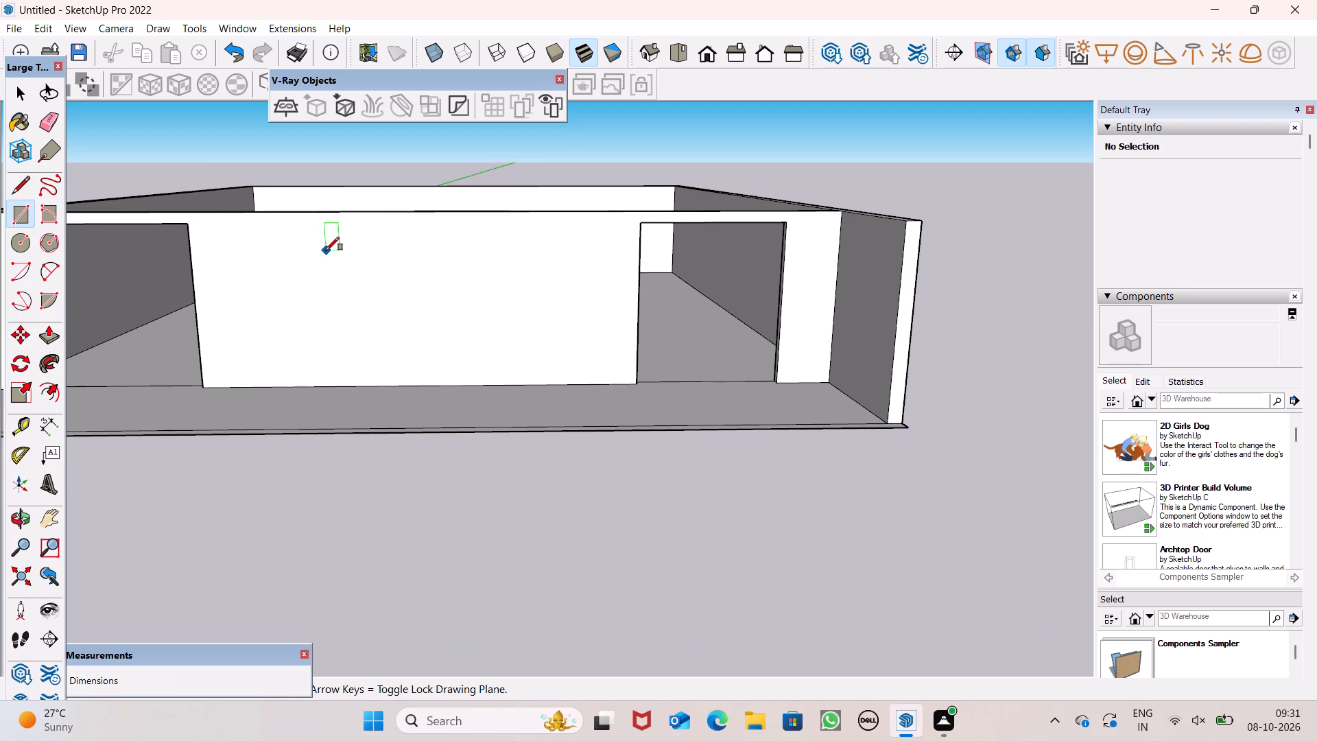
left_click_drag(322, 252, 420, 341)
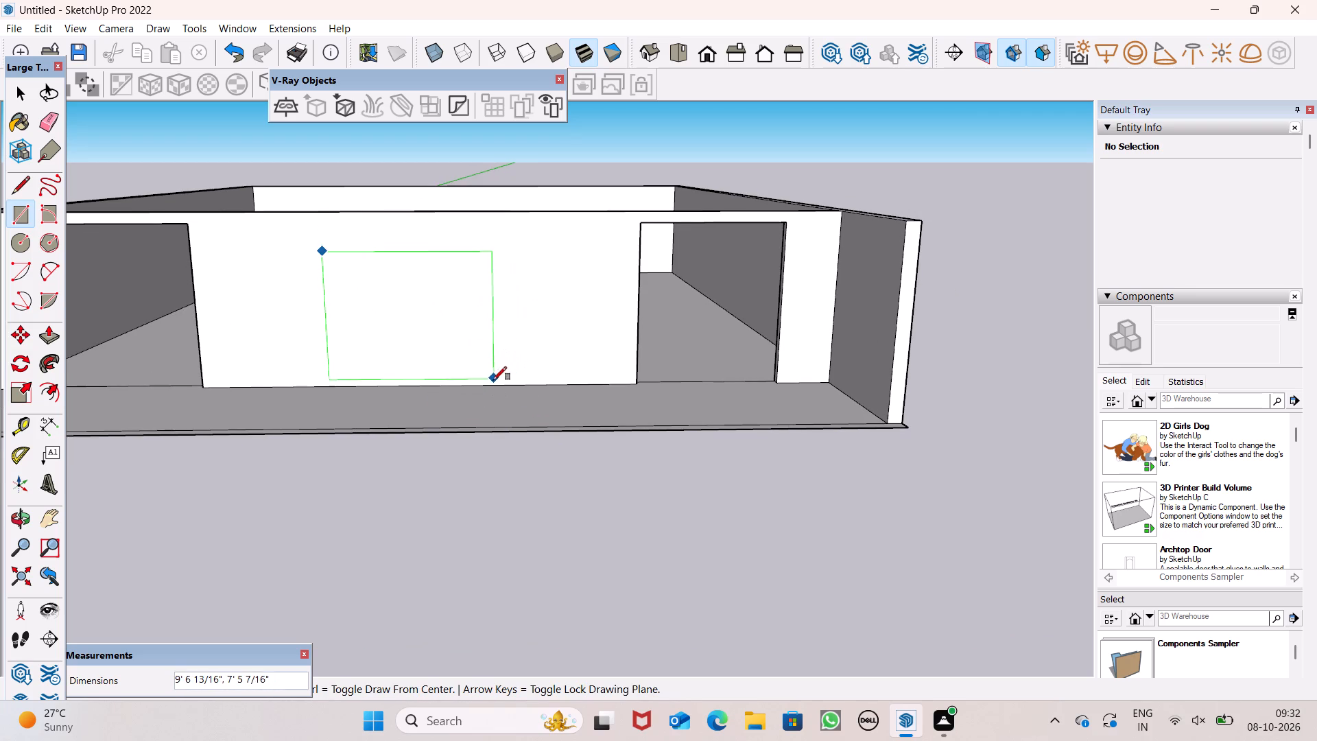
double_click(484, 384)
key("space")
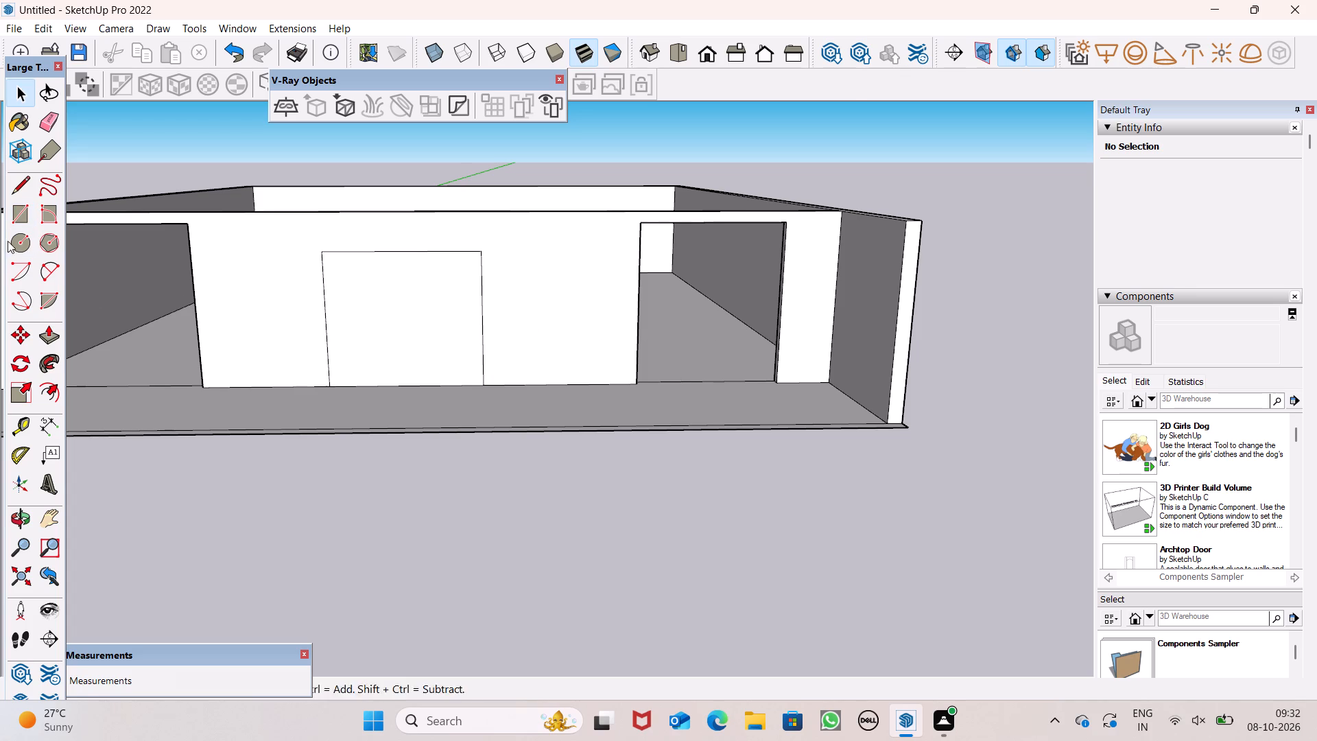
Draw a narrow full-height rectangle at the middle of the new rectangle, splitting it into two side panels and a central strip.
left_click(21, 211)
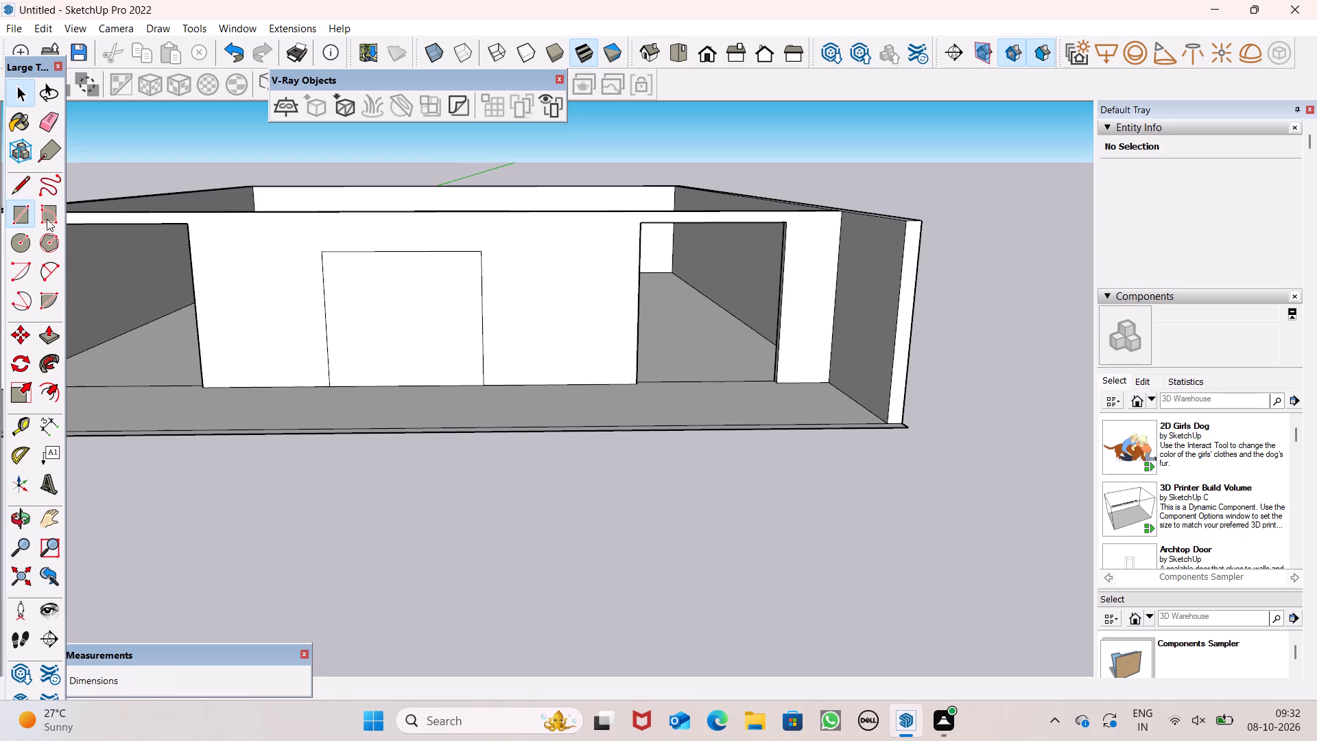
scroll(508, 298, "down", 1)
scroll(508, 298, "up", 3)
scroll(359, 262, "up", 6)
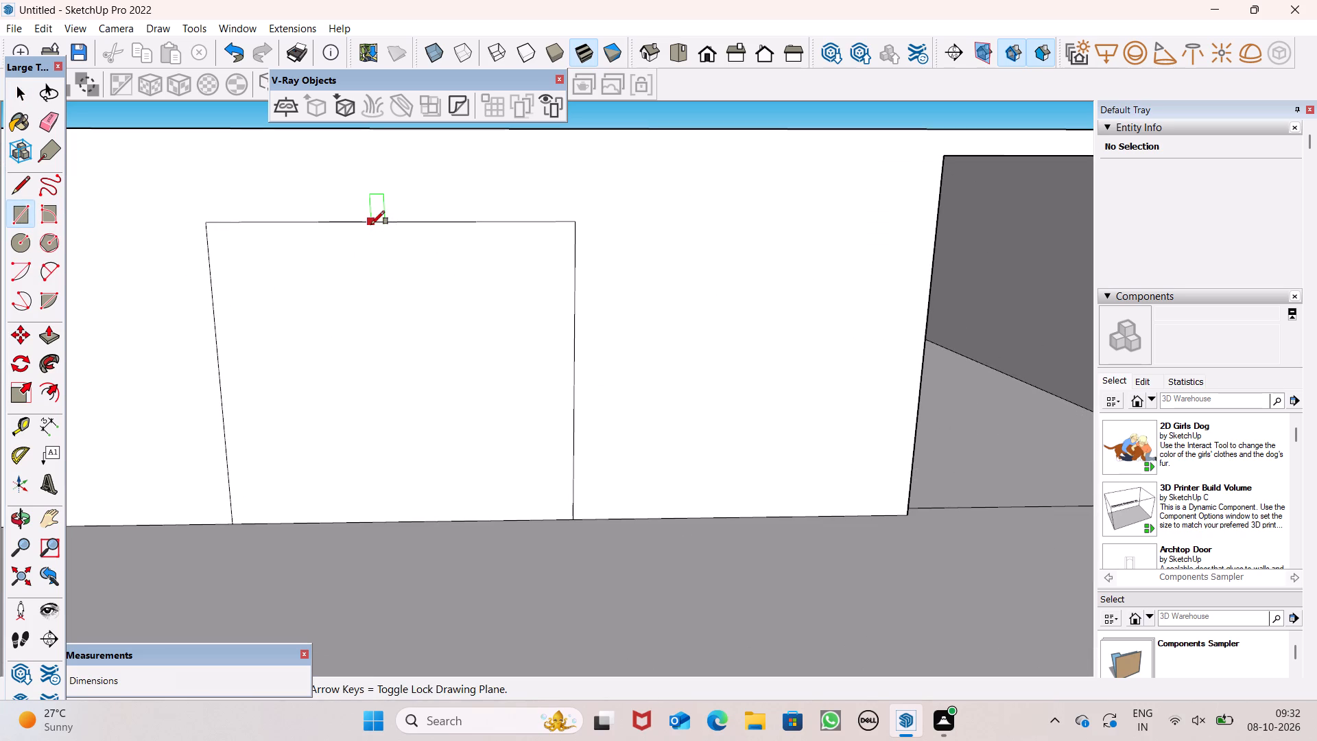
left_click(371, 224)
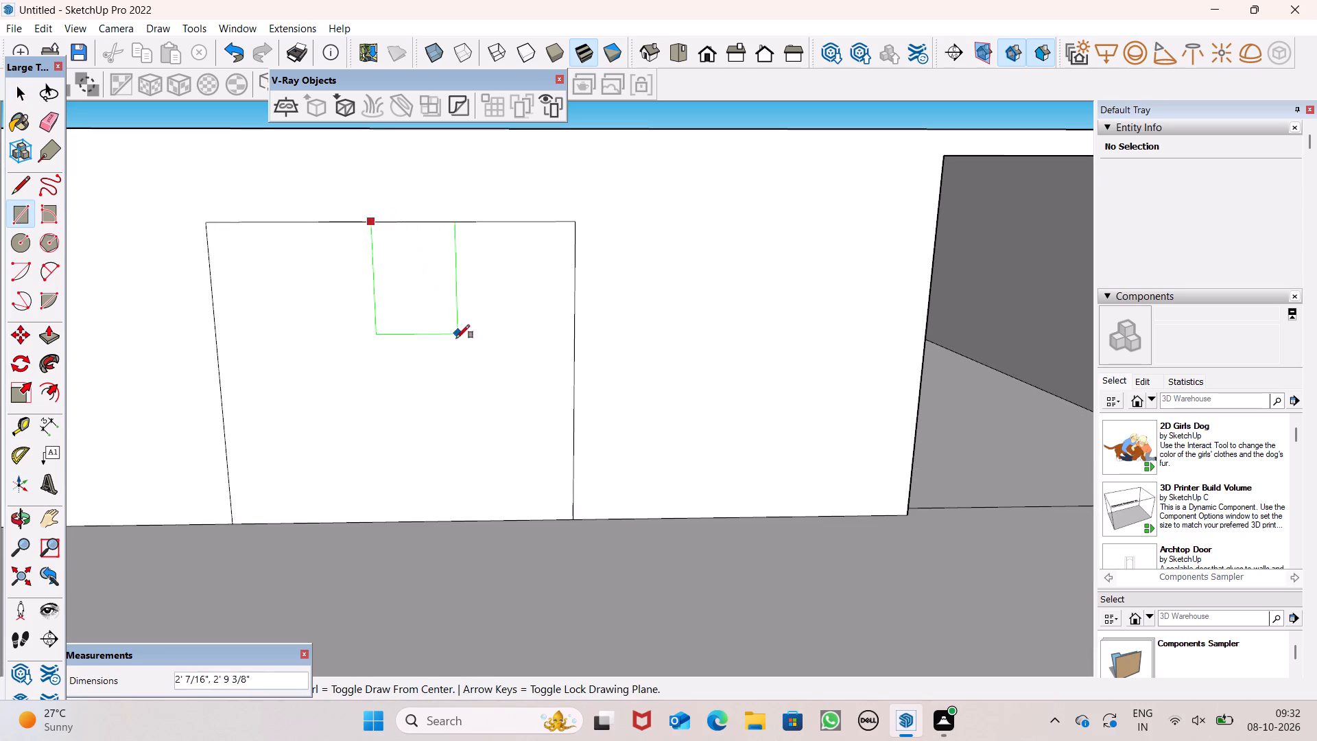
left_click(418, 524)
key("space")
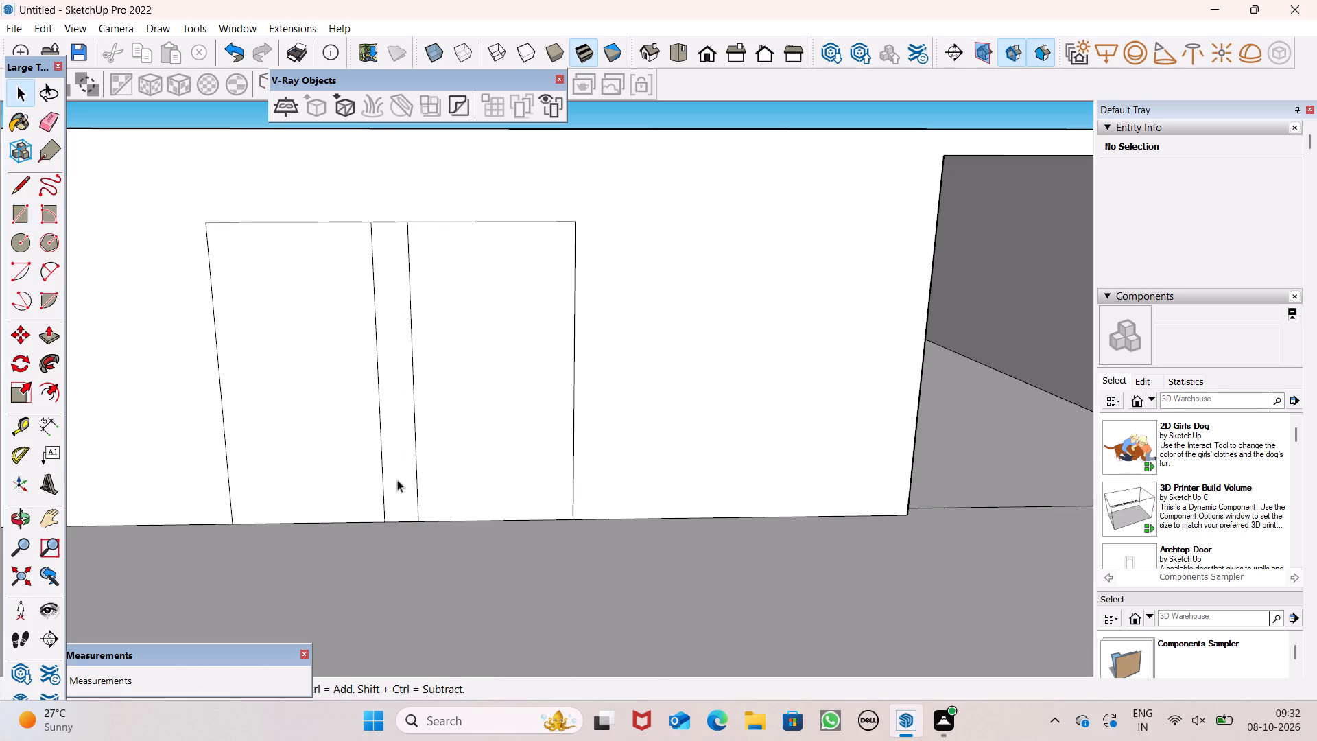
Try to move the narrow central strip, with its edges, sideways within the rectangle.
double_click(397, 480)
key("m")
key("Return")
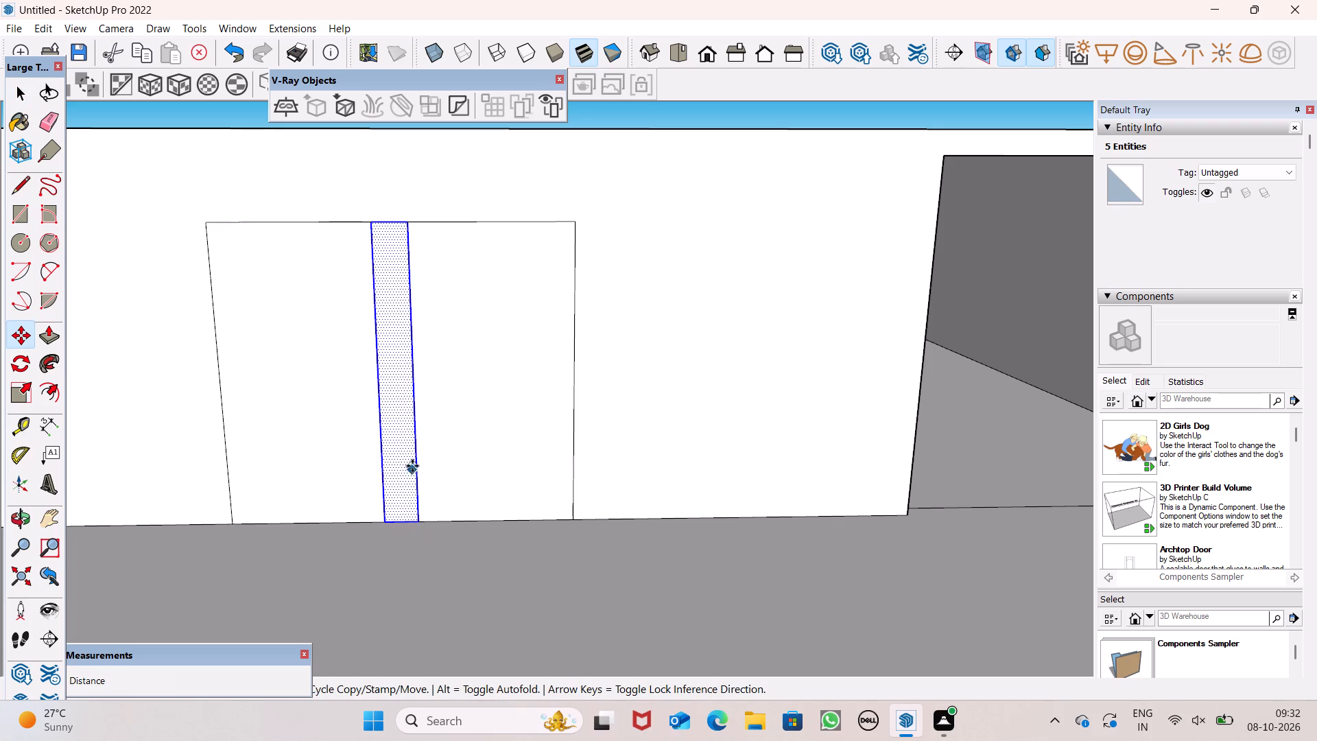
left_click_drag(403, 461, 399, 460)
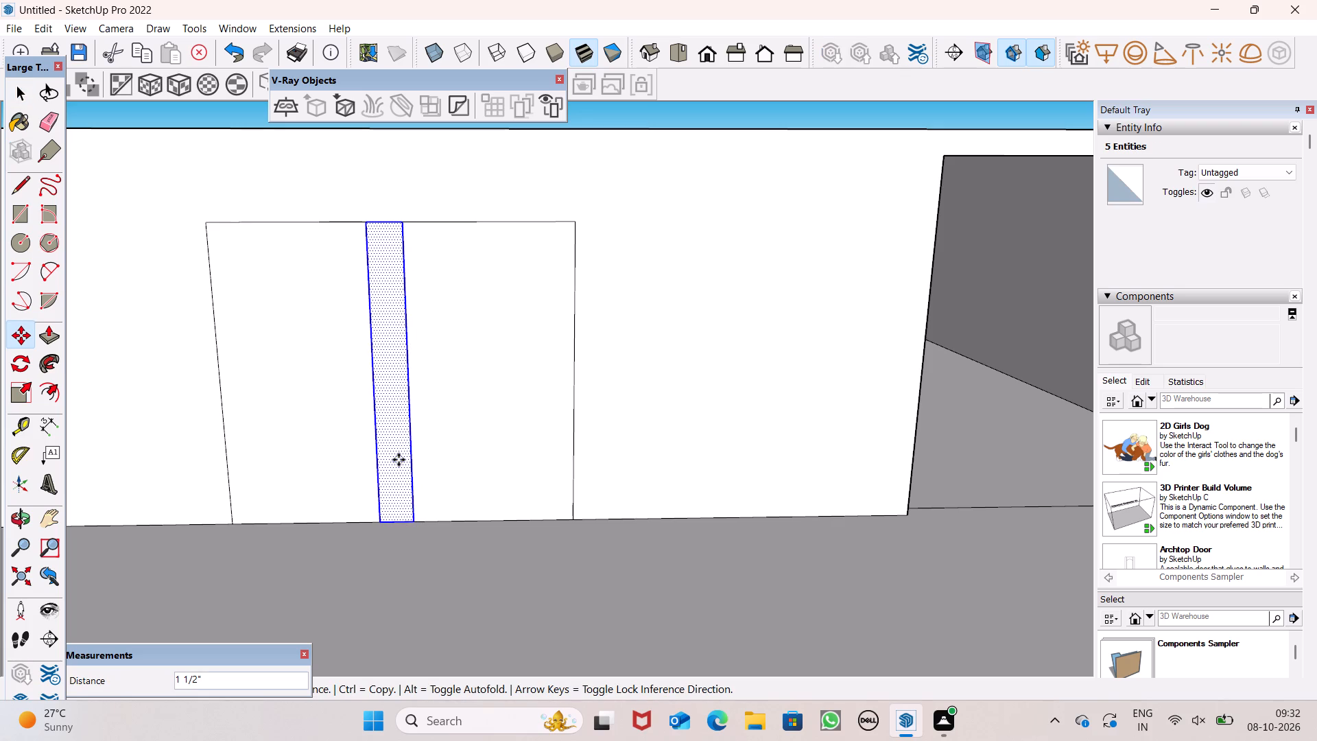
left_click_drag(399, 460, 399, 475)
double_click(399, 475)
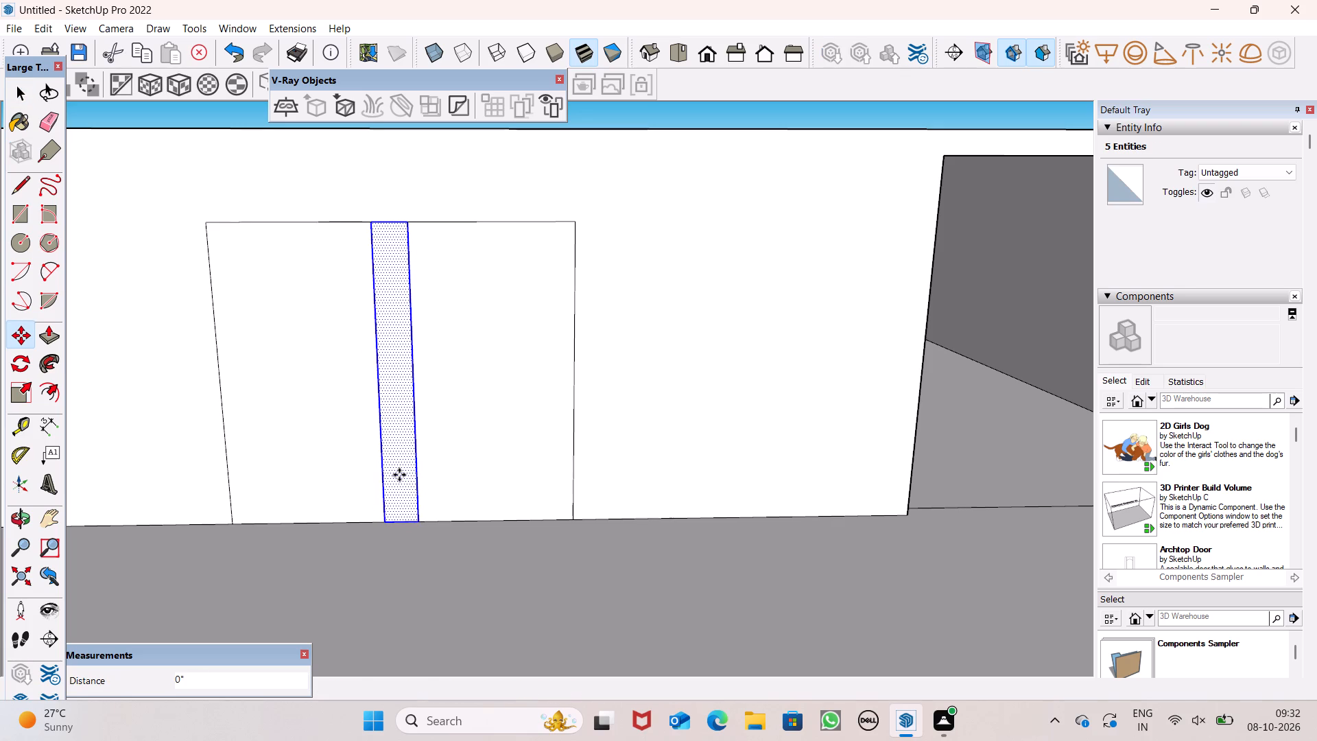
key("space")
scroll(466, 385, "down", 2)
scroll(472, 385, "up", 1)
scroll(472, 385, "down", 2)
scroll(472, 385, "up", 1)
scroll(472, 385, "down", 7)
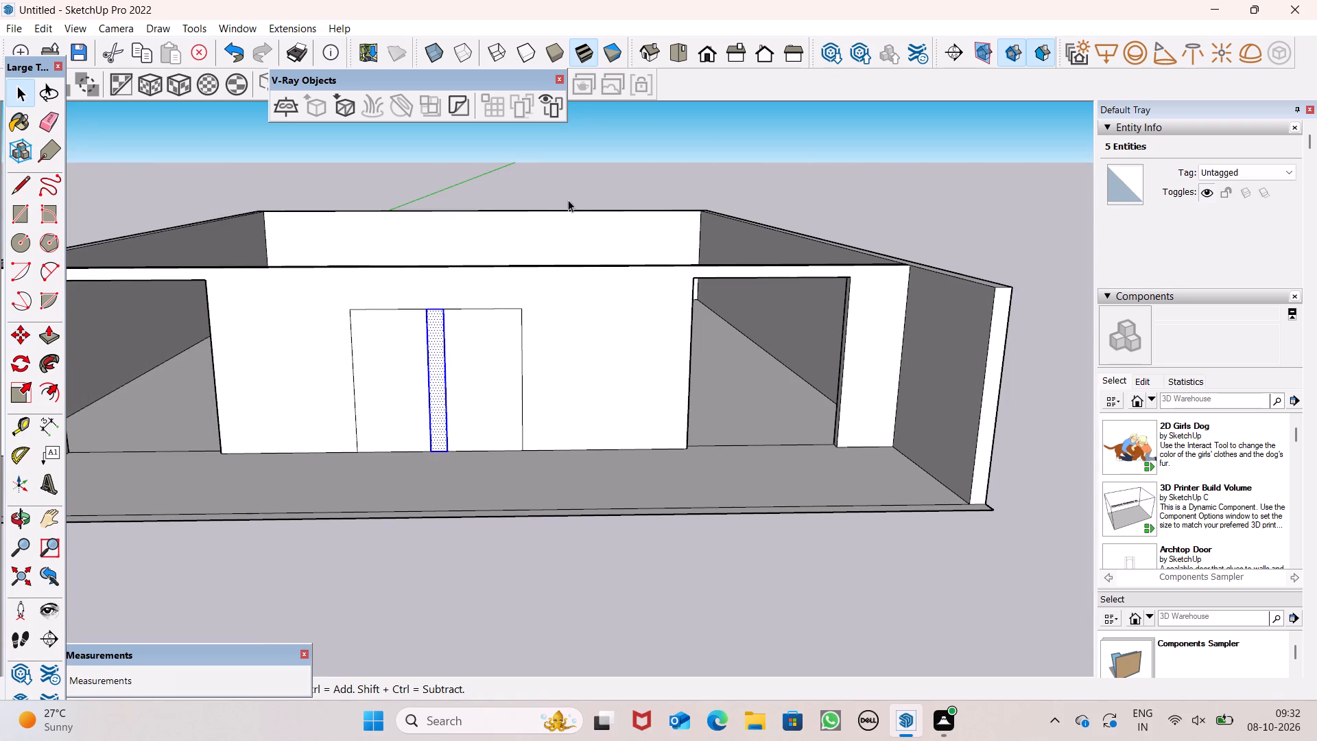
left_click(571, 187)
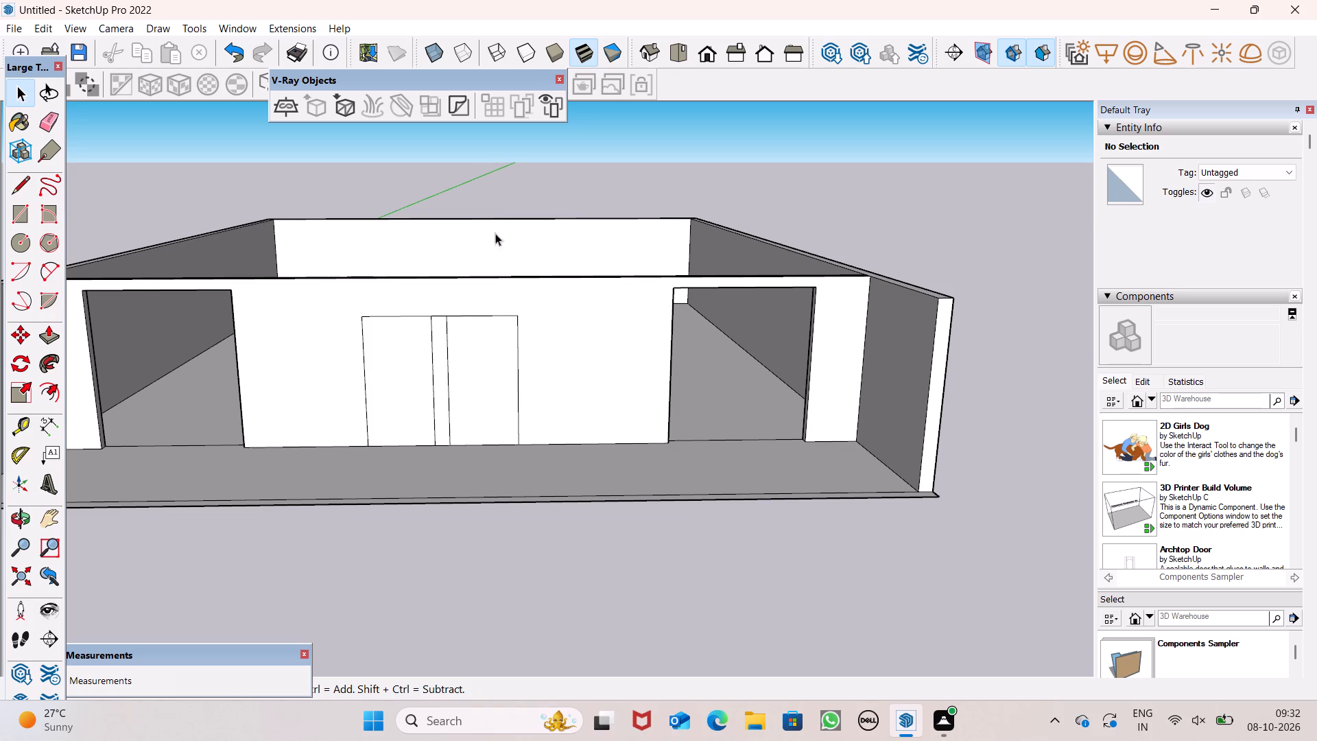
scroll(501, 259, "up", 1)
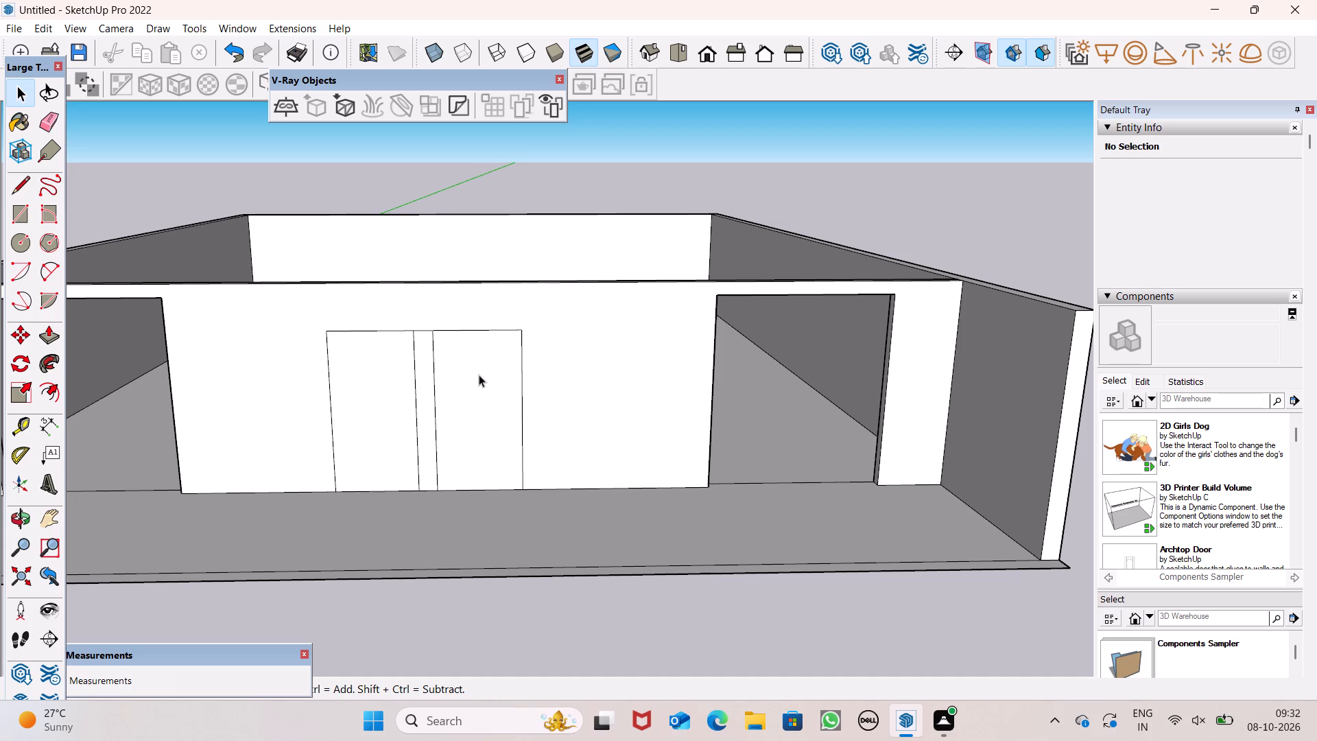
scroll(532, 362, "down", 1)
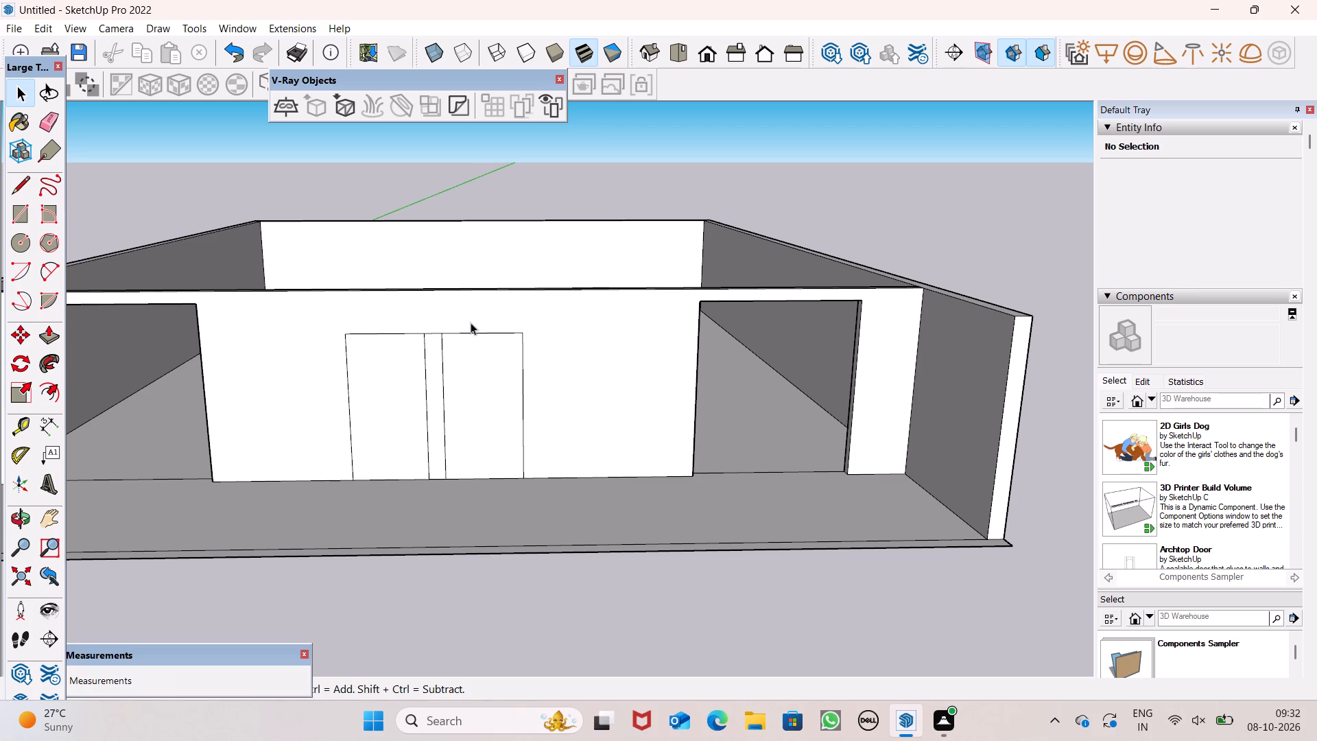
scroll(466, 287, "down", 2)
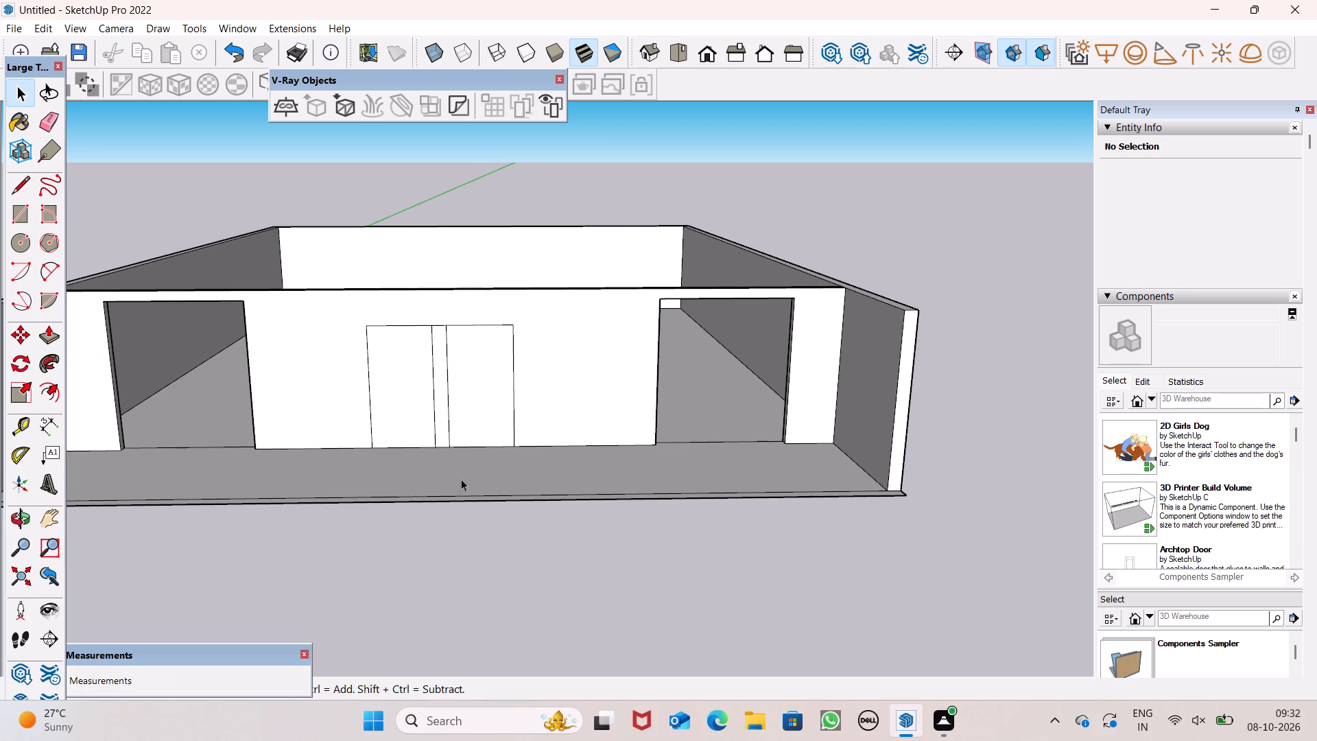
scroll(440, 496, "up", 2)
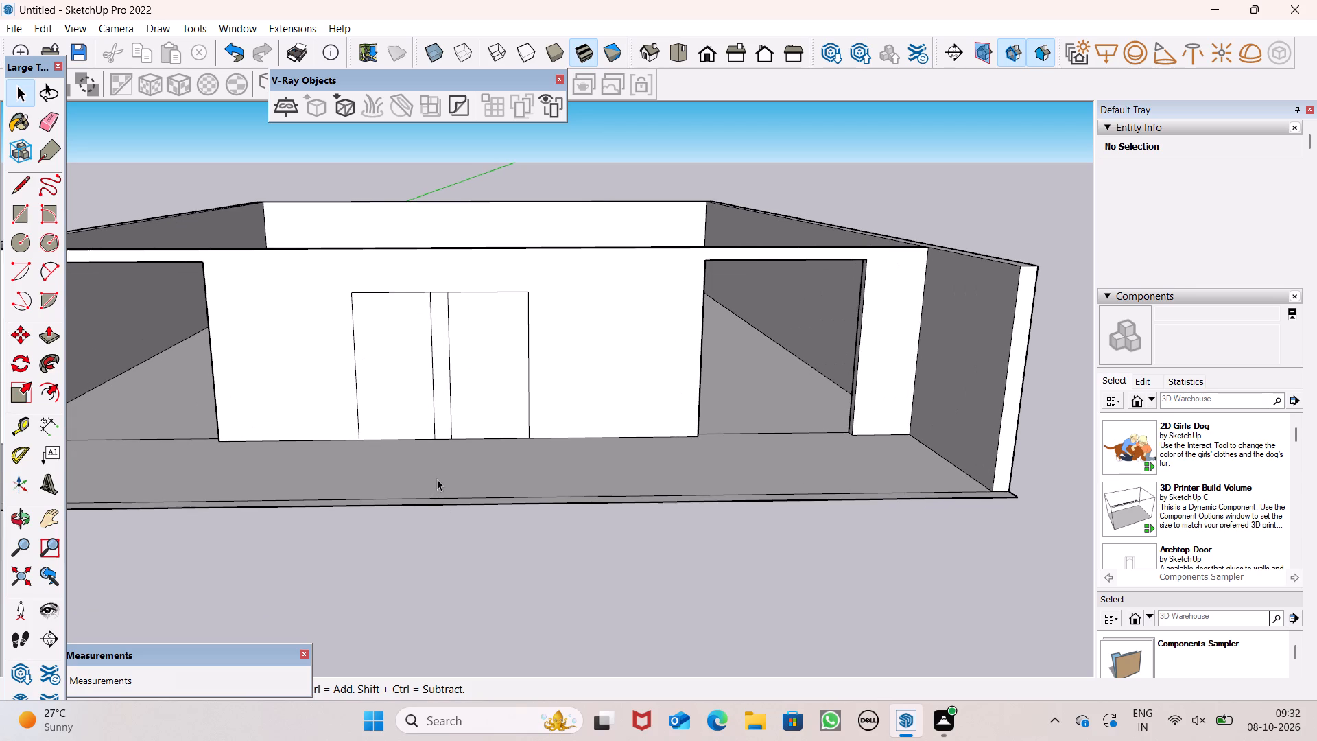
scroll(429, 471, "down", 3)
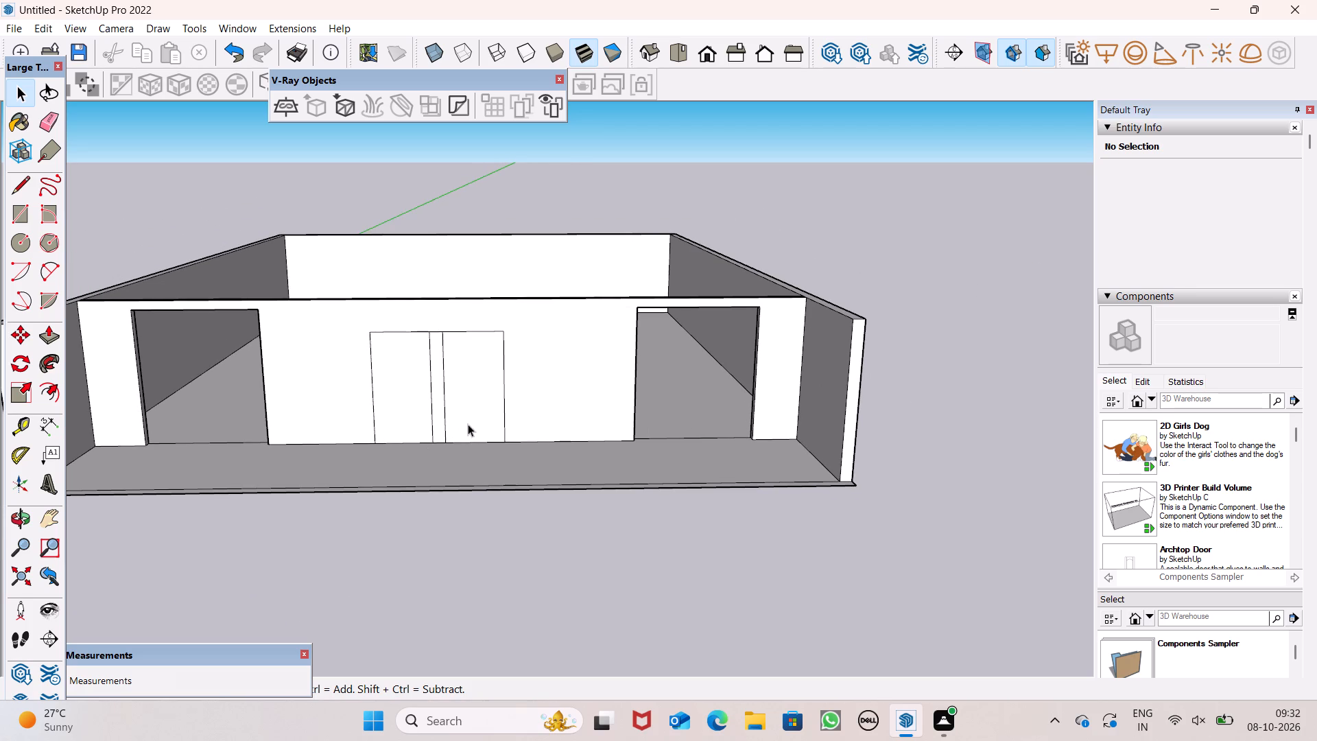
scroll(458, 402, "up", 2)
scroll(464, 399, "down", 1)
Push/Pull the narrow central strip about 3 11/16" out from the interior wall's front face.
middle_click_drag(468, 399, 471, 428)
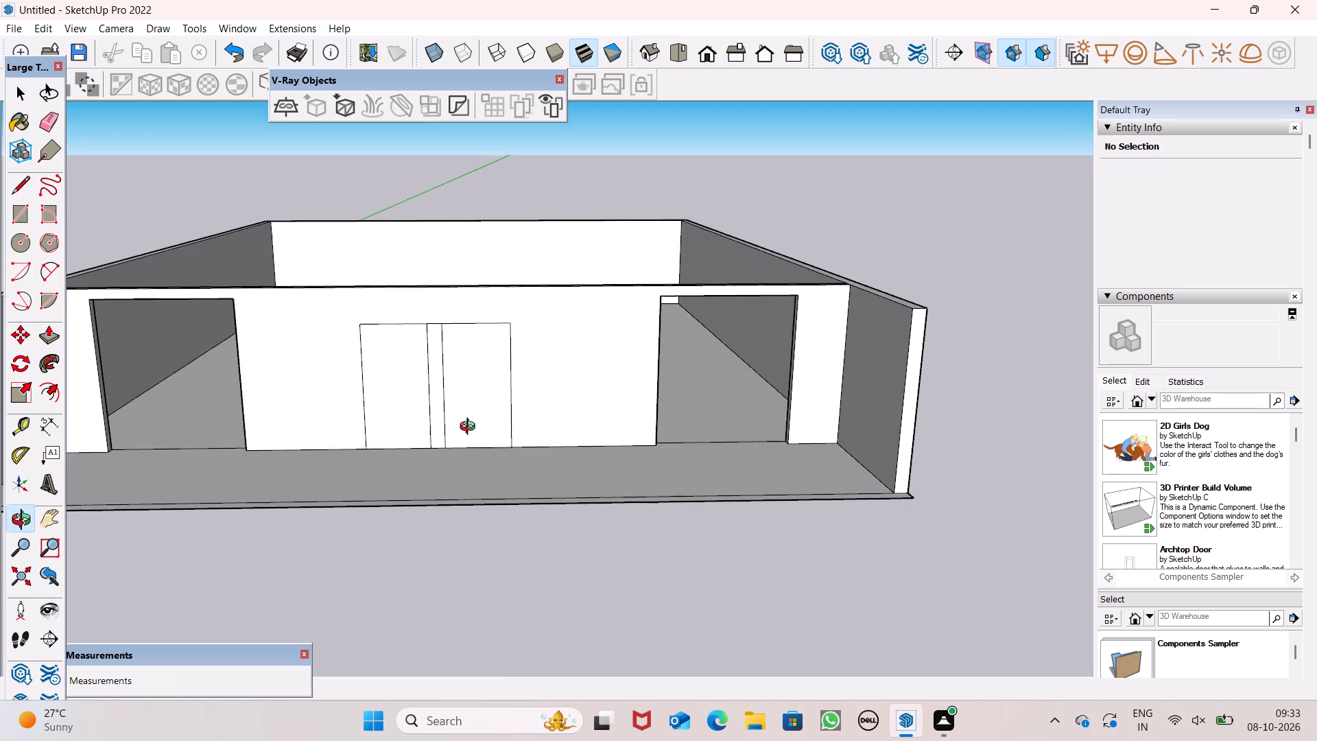
middle_click_drag(471, 428, 477, 584)
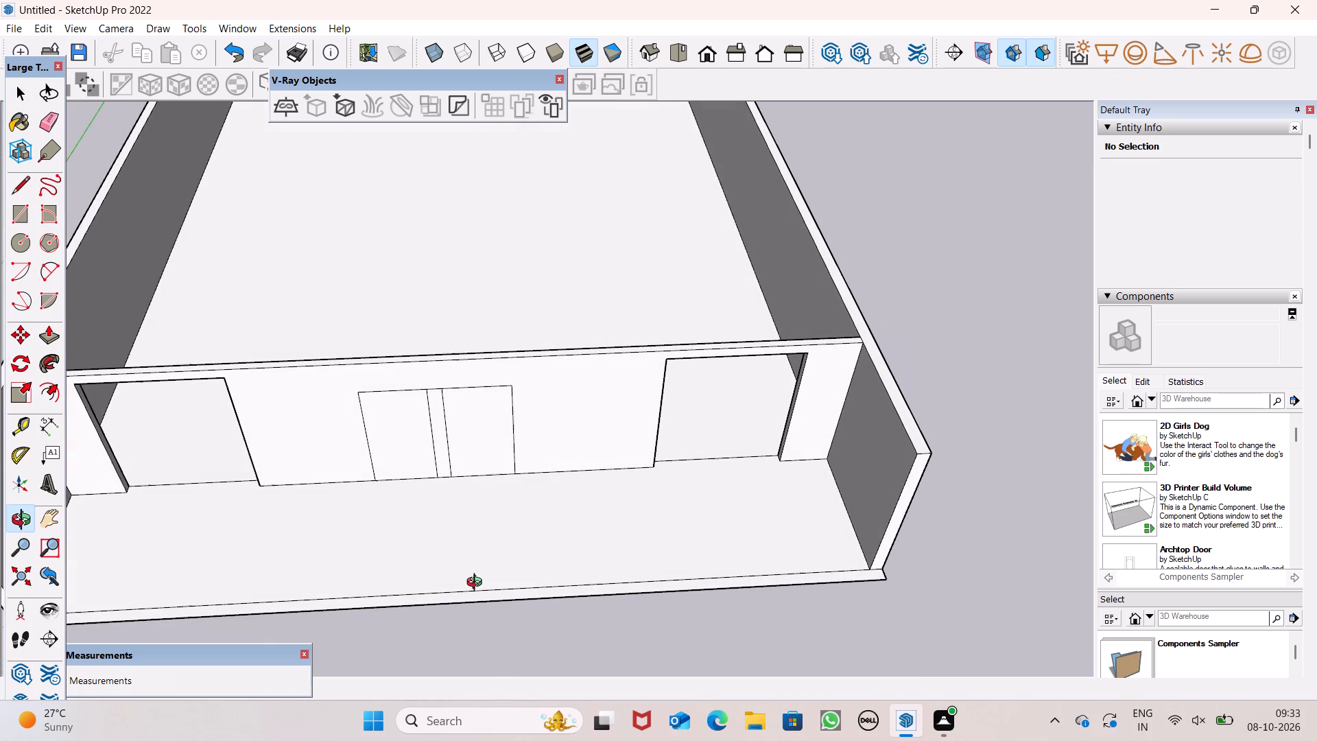
middle_click_drag(477, 584, 449, 564)
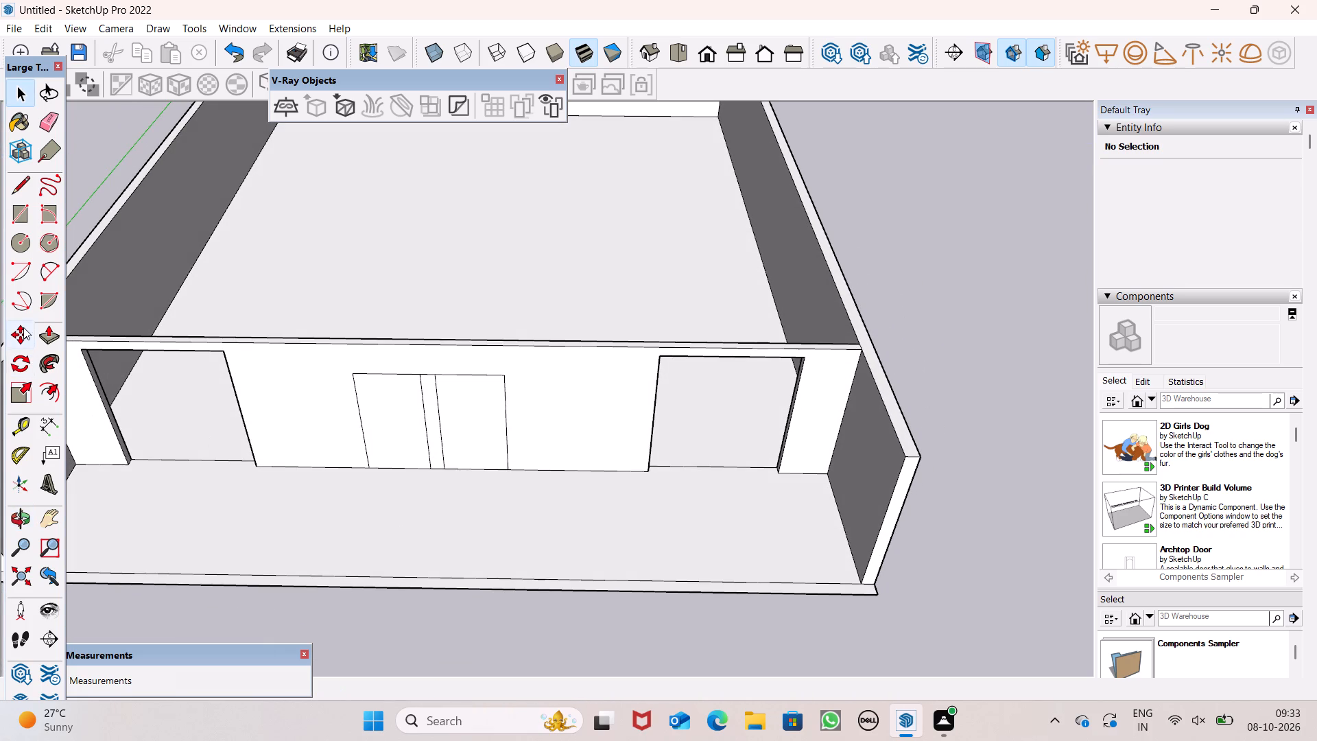
left_click(47, 338)
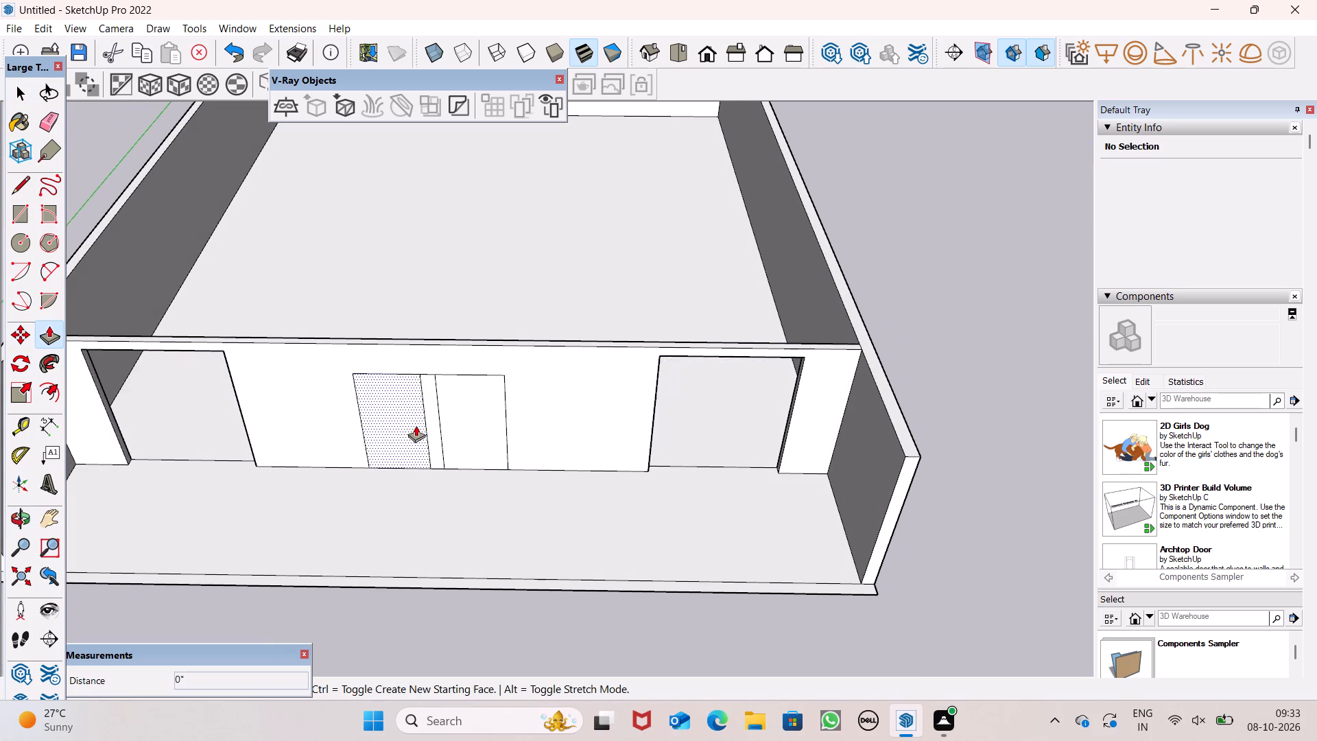
scroll(416, 425, "up", 4)
left_click_drag(440, 440, 447, 446)
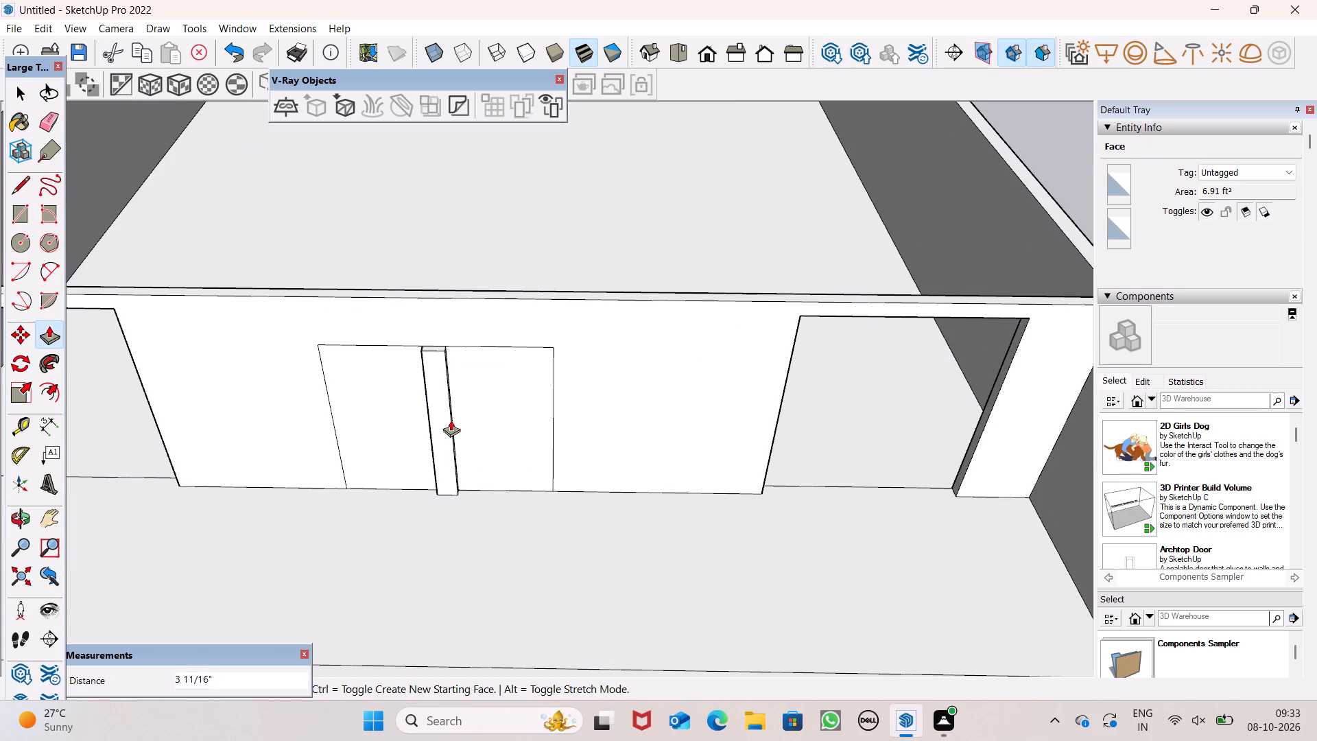
scroll(451, 420, "down", 2)
middle_click(462, 417)
middle_click_drag(473, 395, 506, 282)
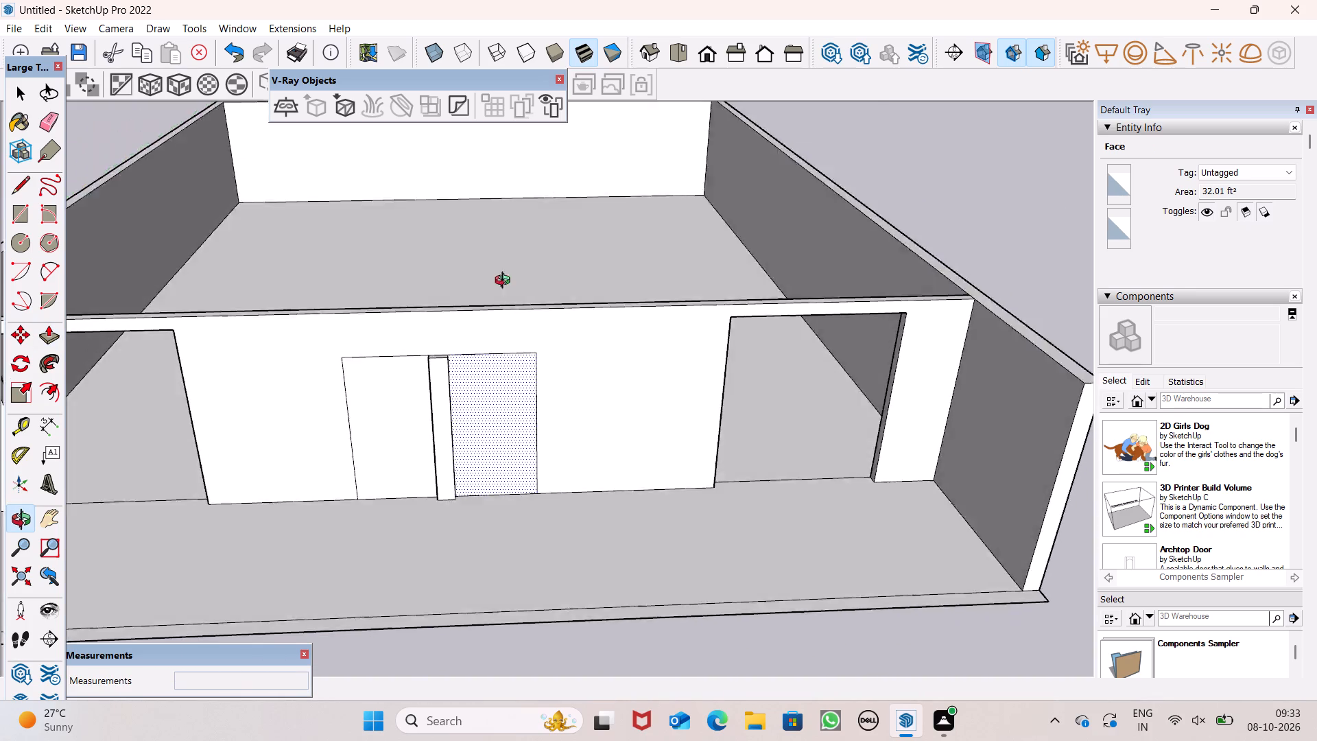
middle_click_drag(506, 282, 509, 229)
key("space")
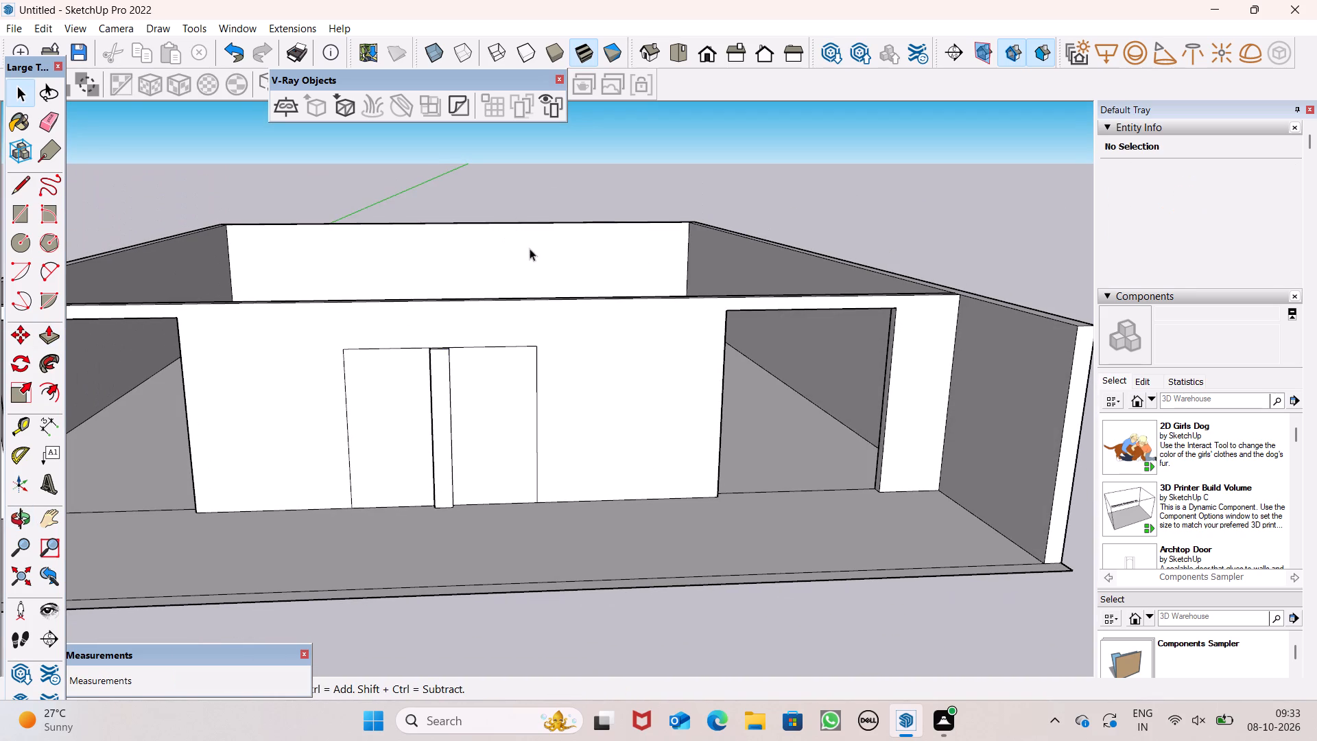
scroll(547, 381, "down", 5)
middle_click_drag(572, 379, 558, 388)
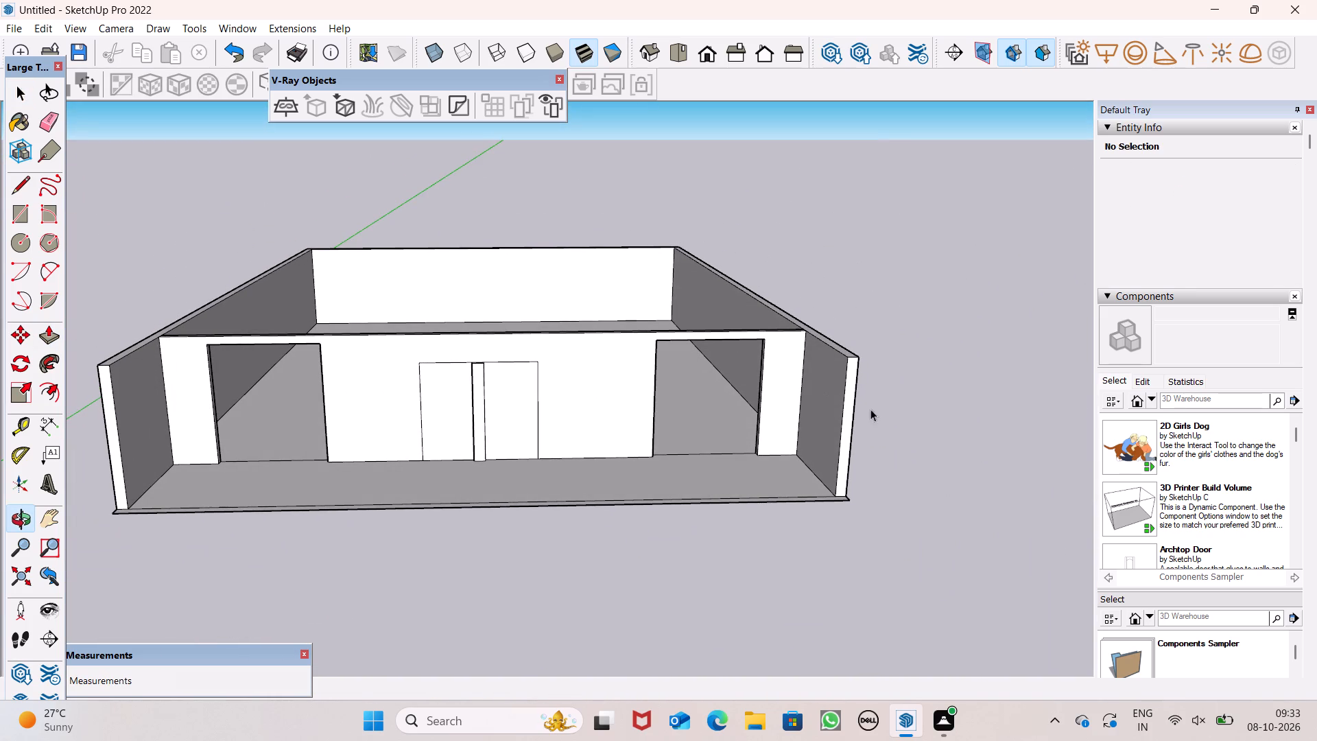
Paint both panels beside the central strip with the Blinds Wood Light material from the Window Coverings collection.
scroll(1233, 483, "down", 6)
scroll(1257, 578, "down", 3)
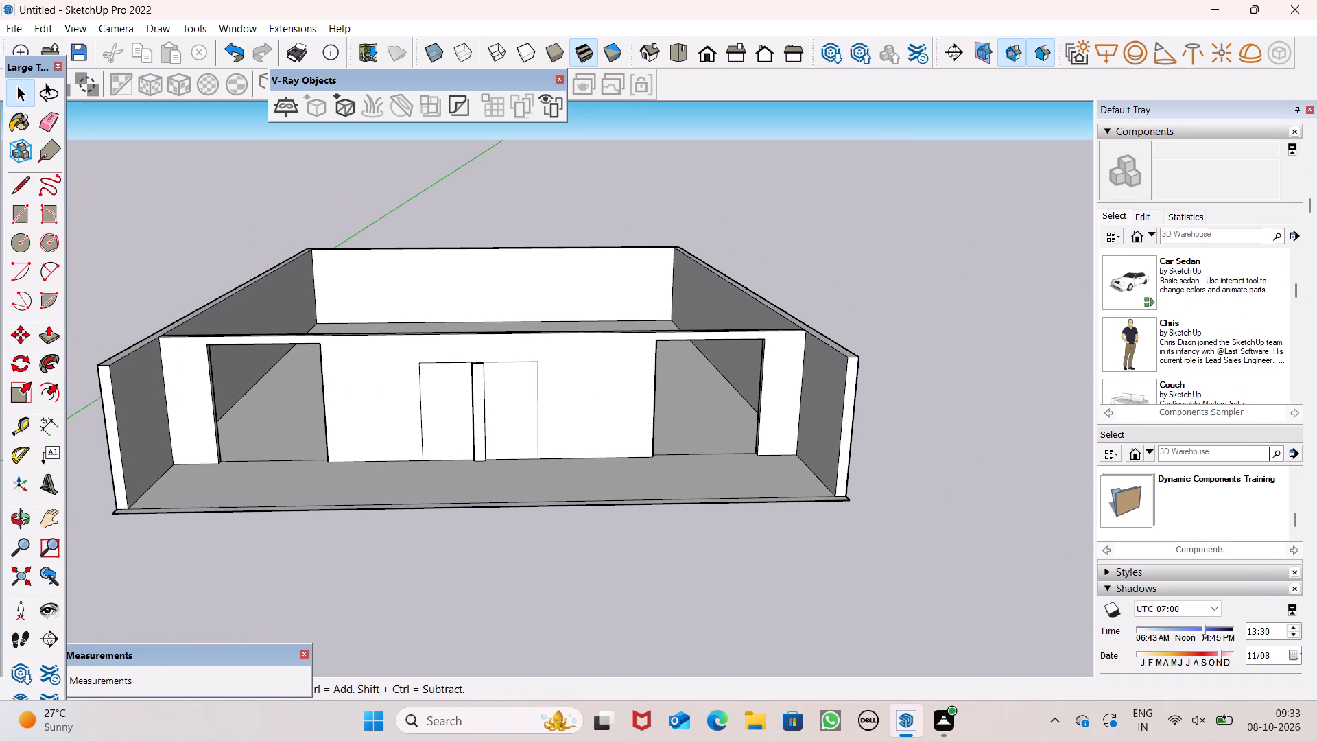
left_click(1240, 458)
scroll(1194, 341, "down", 20)
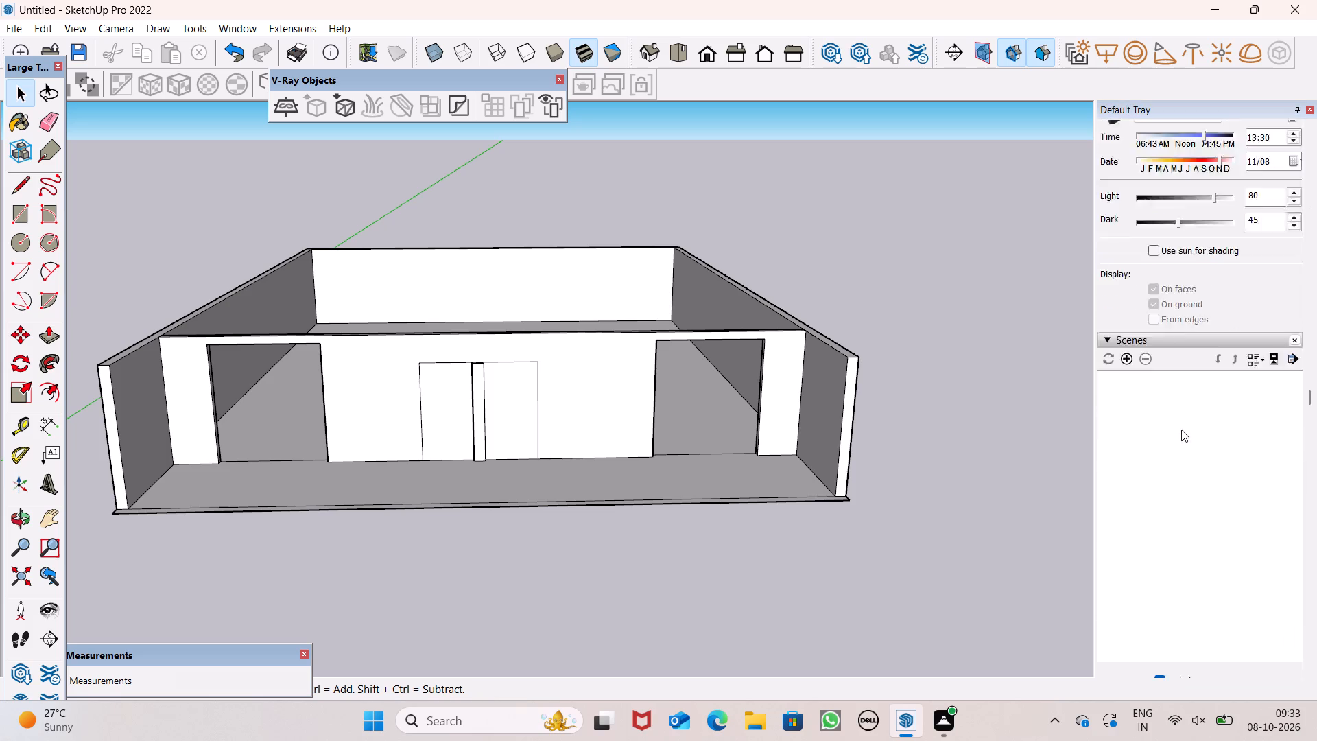
scroll(1181, 430, "down", 15)
left_click(1218, 310)
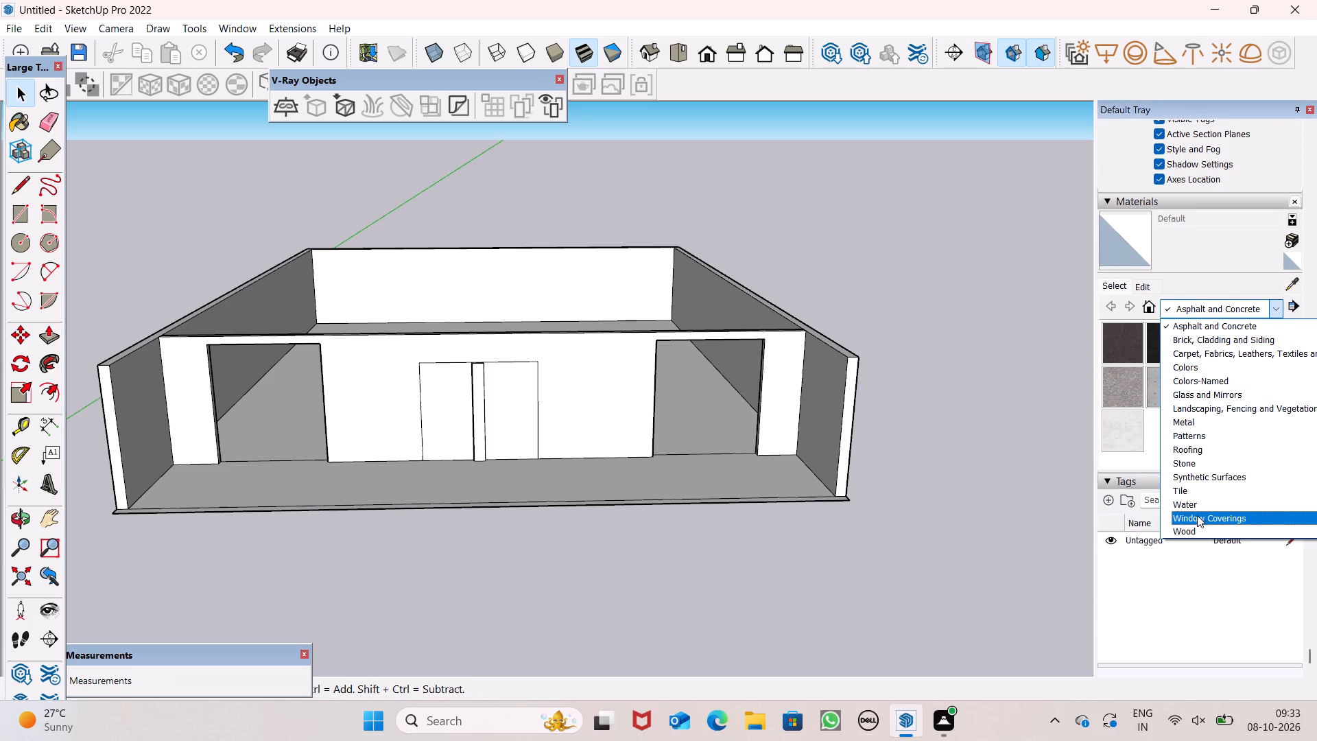
double_click(1197, 515)
left_click(1271, 394)
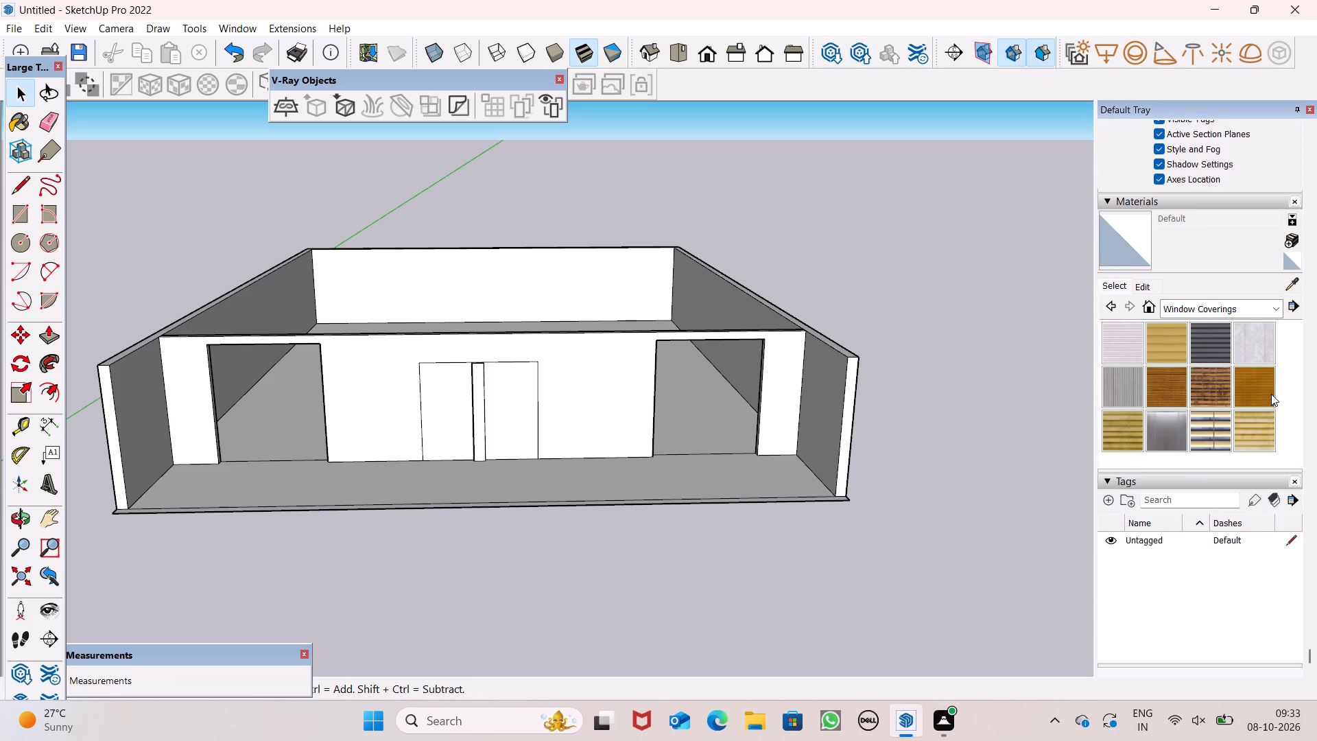
scroll(613, 401, "up", 4)
left_click(468, 426)
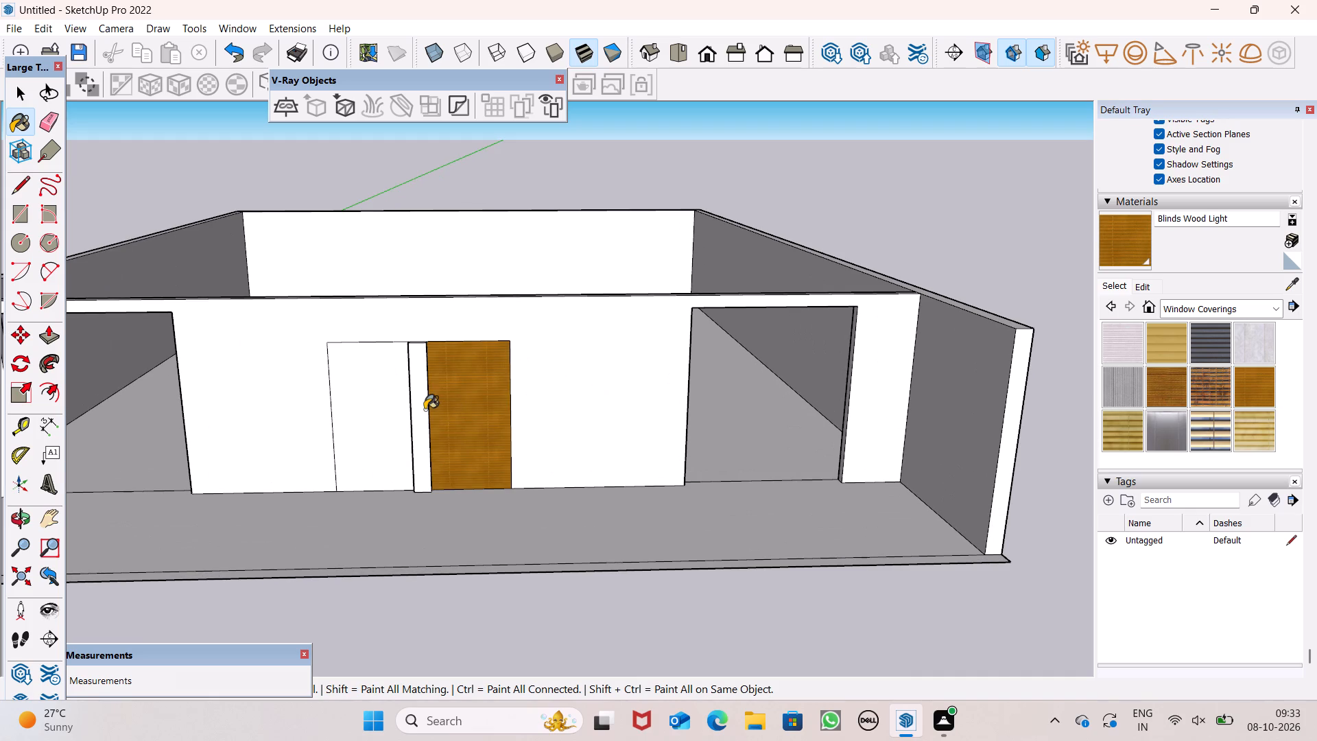
left_click(393, 408)
scroll(428, 397, "down", 3)
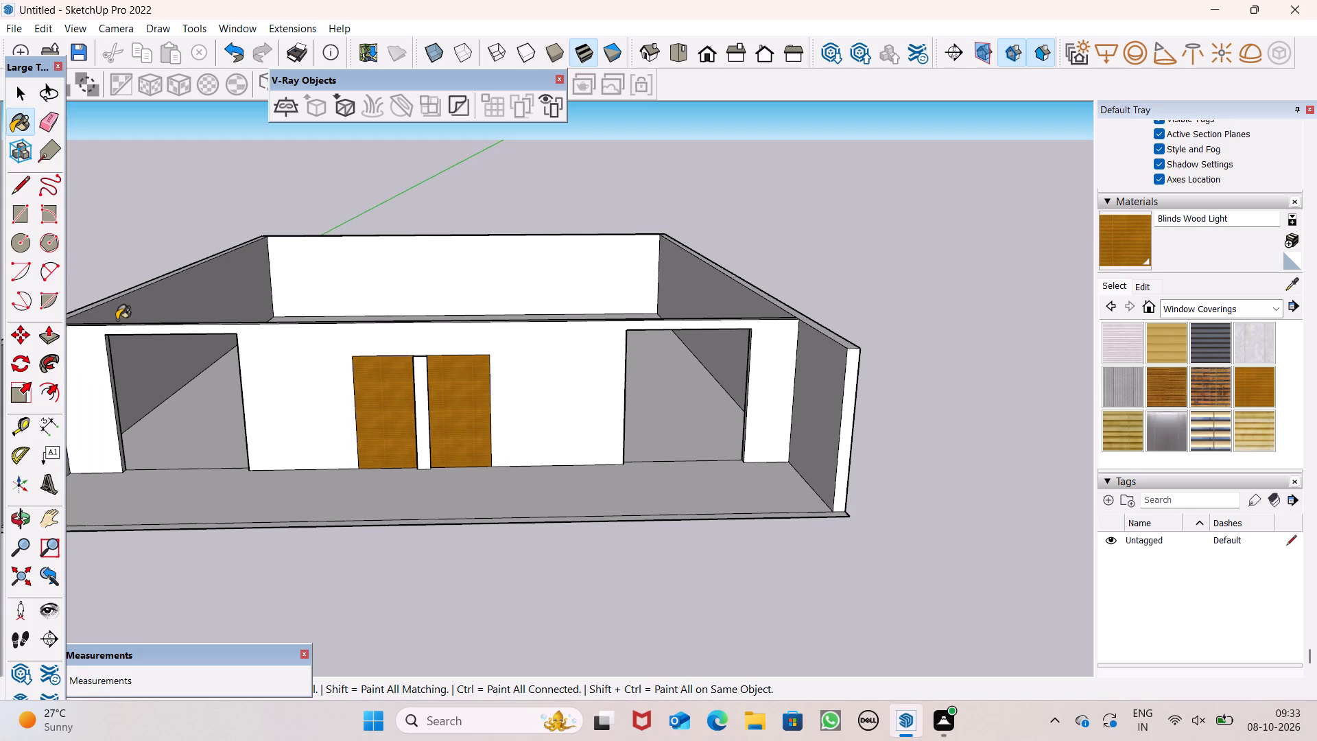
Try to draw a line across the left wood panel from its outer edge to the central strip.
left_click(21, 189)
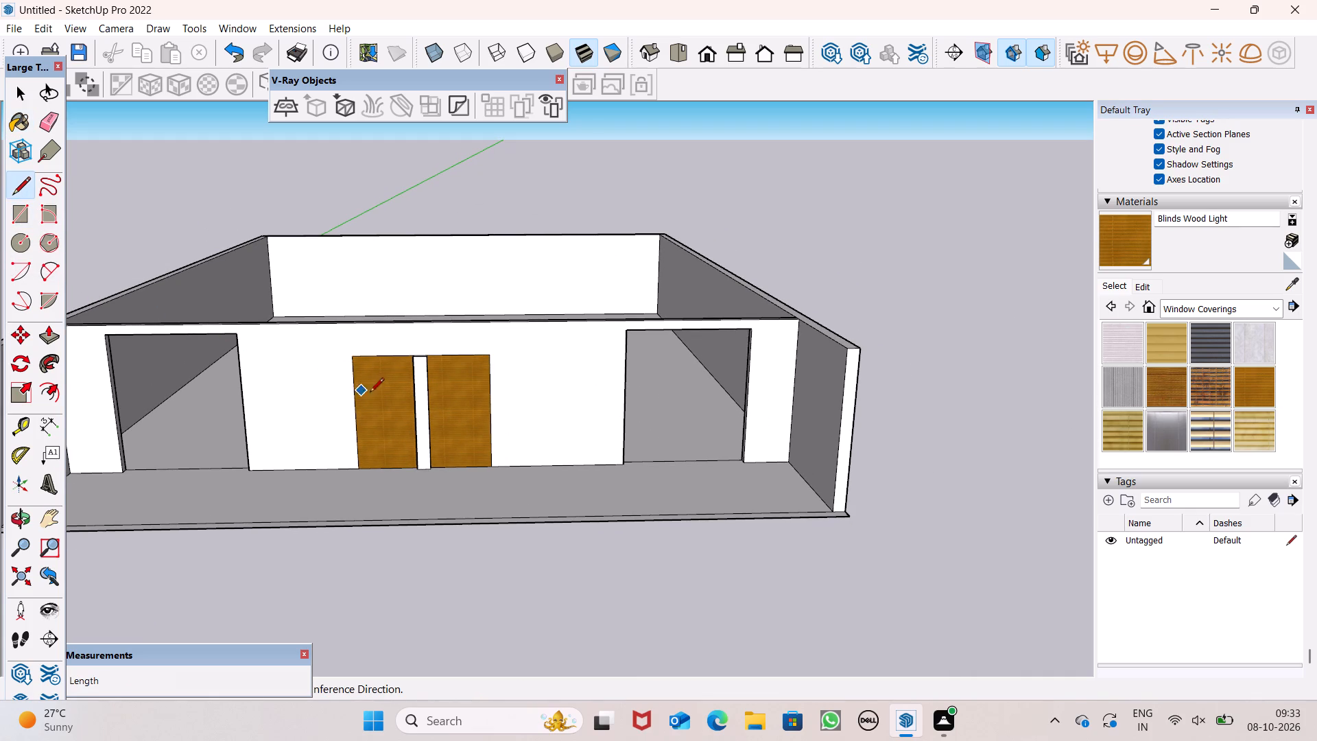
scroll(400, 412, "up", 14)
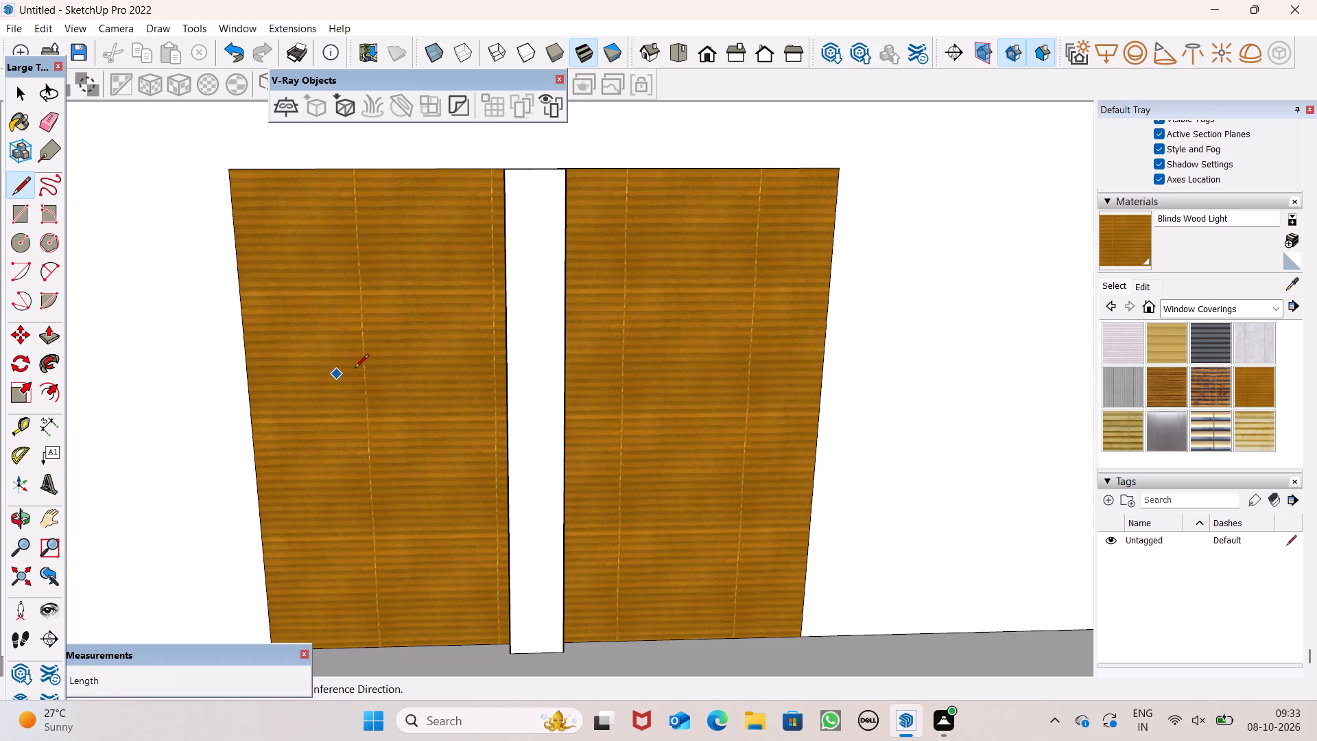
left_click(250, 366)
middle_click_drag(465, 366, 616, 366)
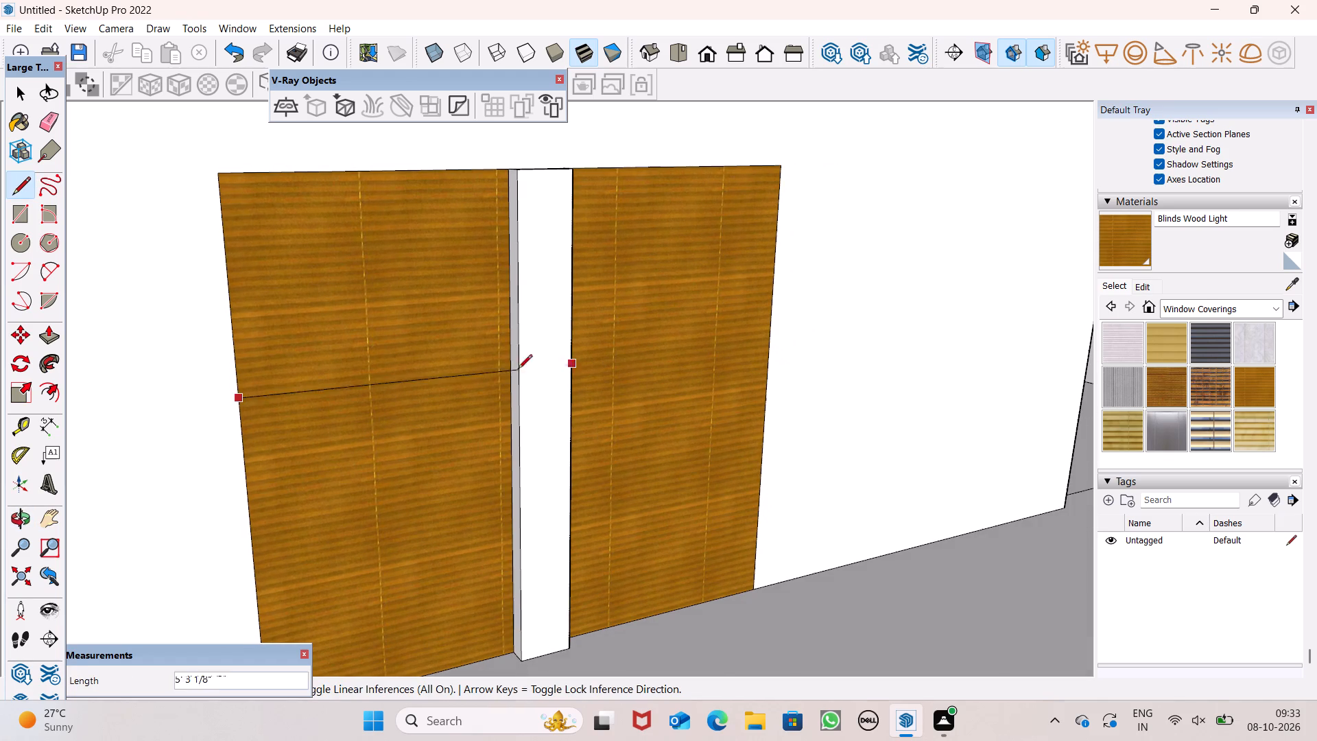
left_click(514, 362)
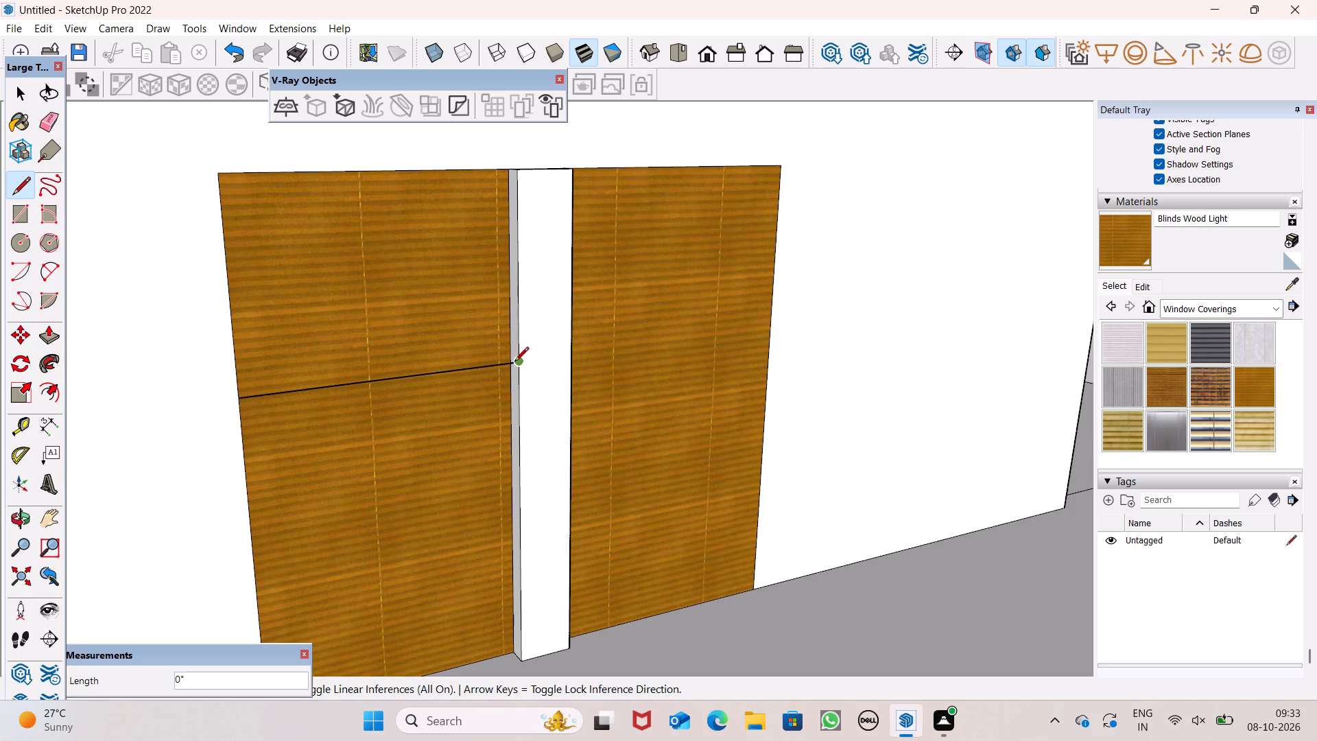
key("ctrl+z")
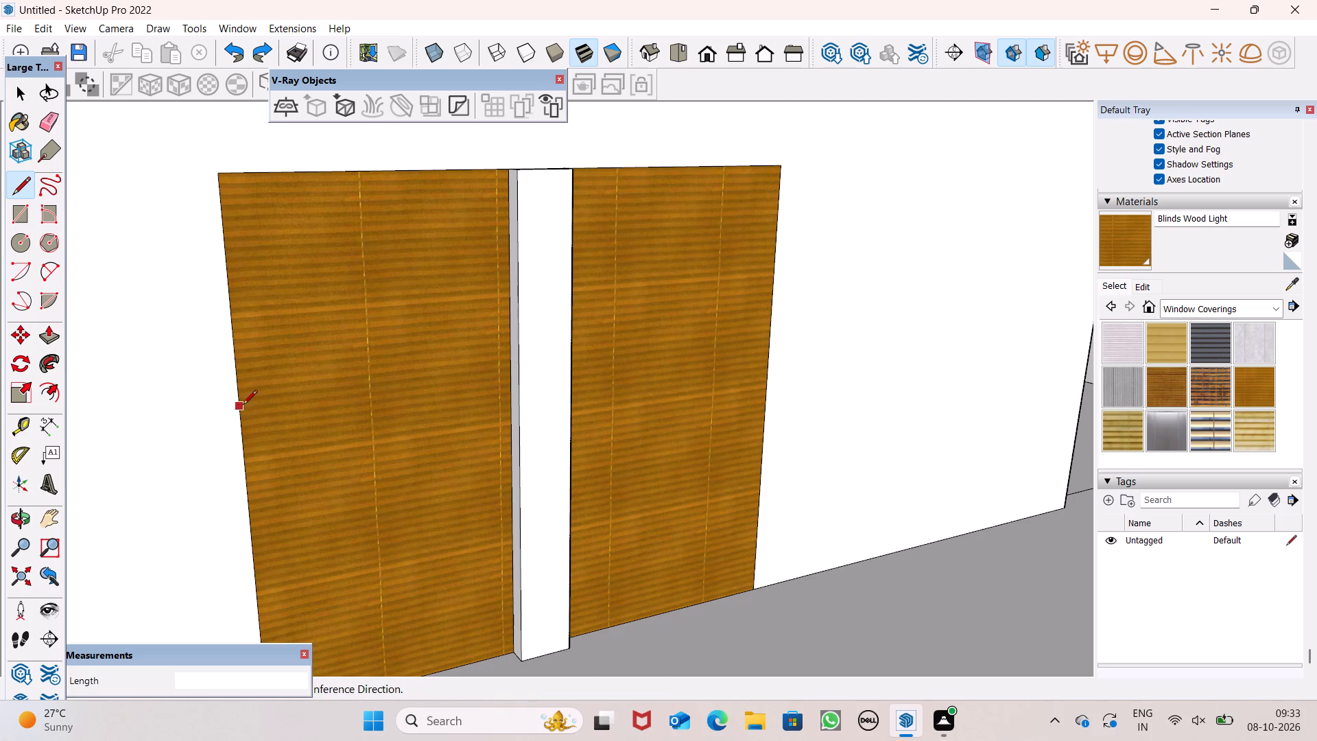
Draw a horizontal line across each wood panel at matching height, about 3' 11 3/4" long on the left and 4' 1 3/16" on the right.
left_click(235, 402)
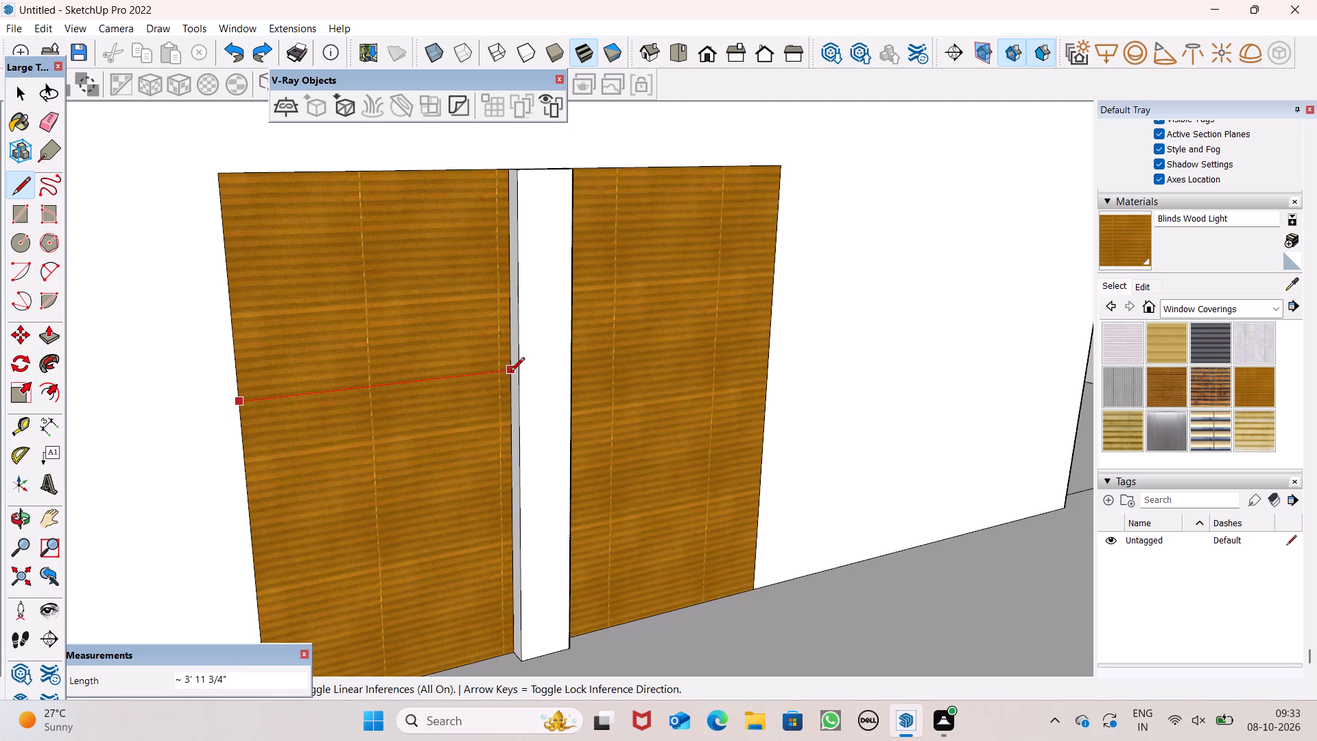
left_click(512, 372)
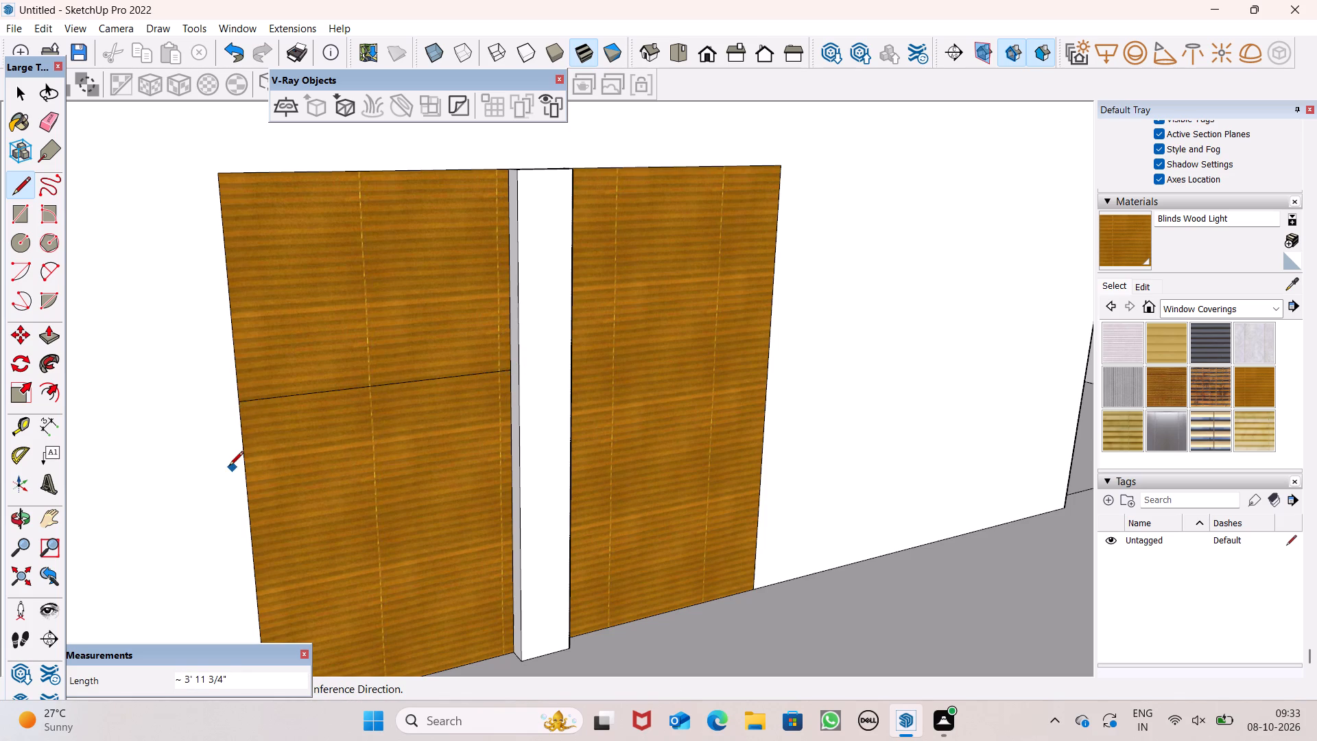
middle_click_drag(593, 403, 531, 451)
scroll(531, 451, "up", 1)
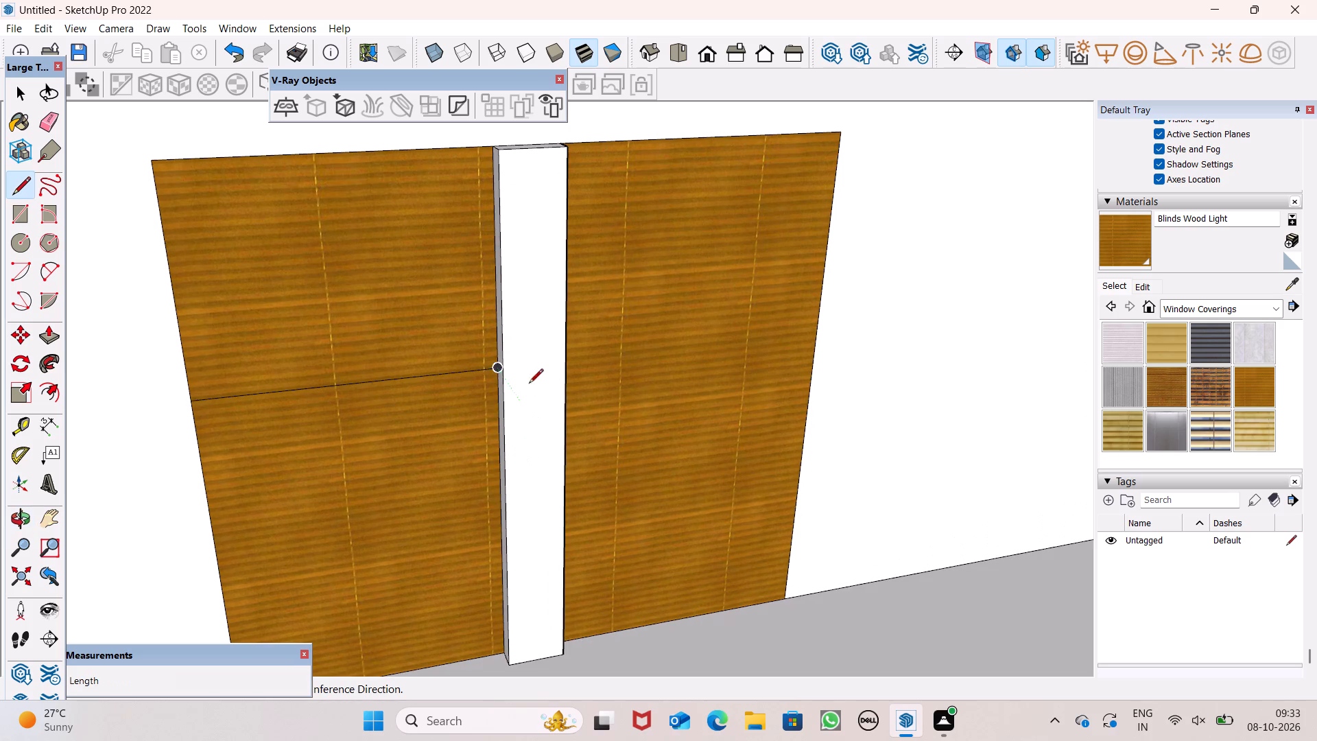
middle_click_drag(584, 368, 344, 332)
scroll(493, 371, "up", 1)
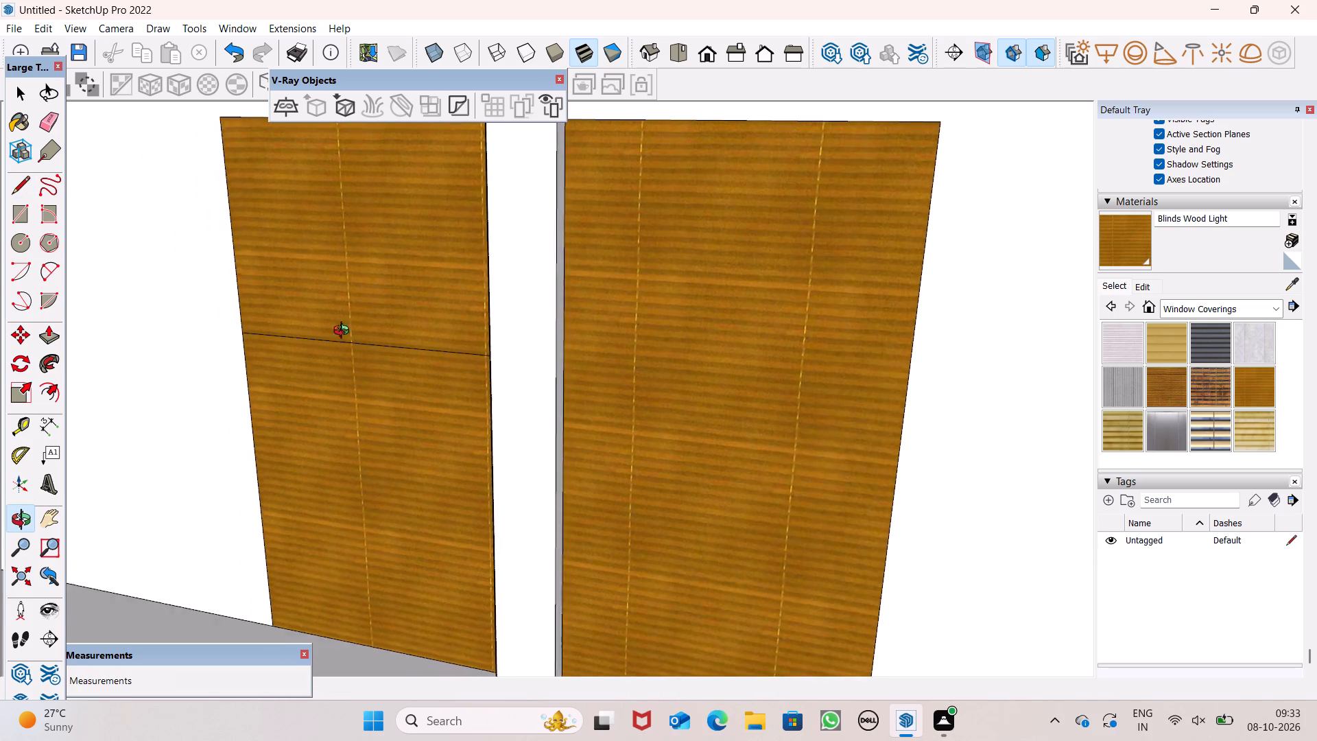
middle_click_drag(344, 332, 309, 329)
left_click(563, 364)
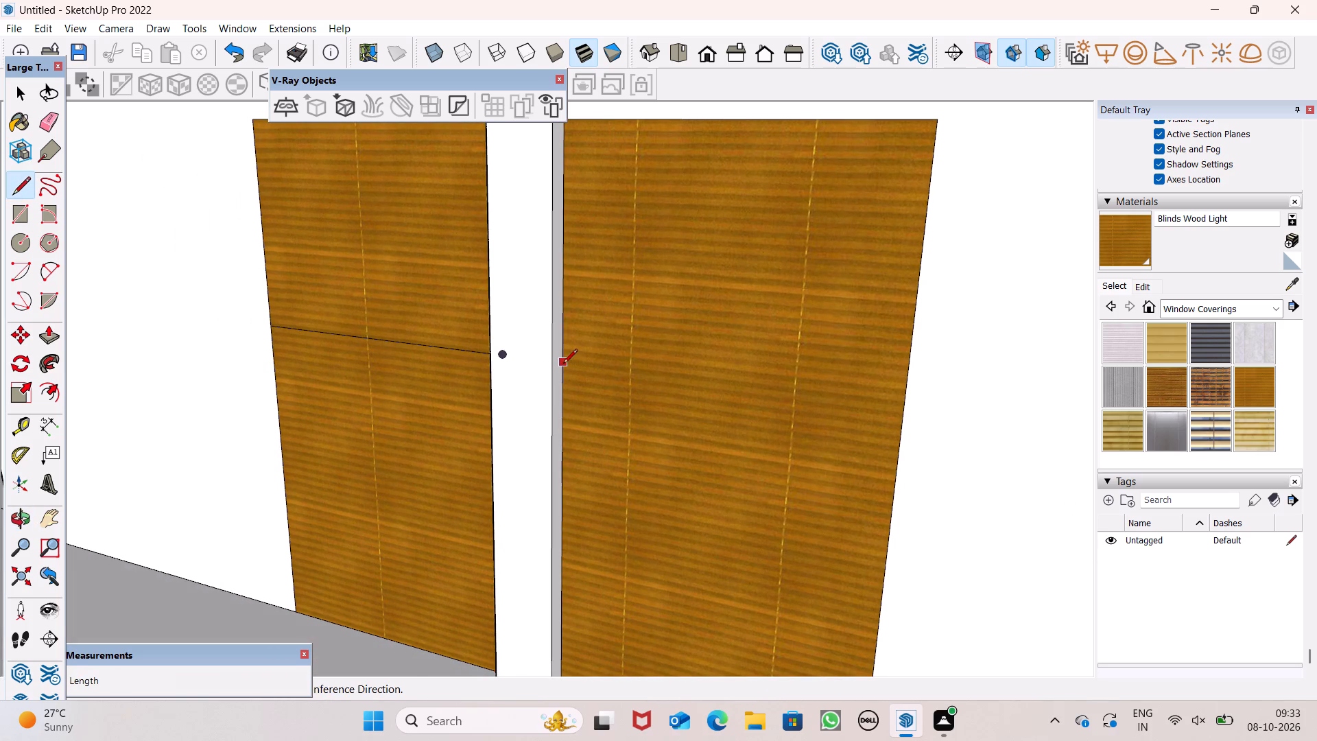
left_click(905, 410)
Draw a second horizontal line slightly below the first across each wood panel, enclosing a narrow band on both sides of the central strip.
scroll(859, 286, "down", 7)
middle_click_drag(852, 394, 980, 318)
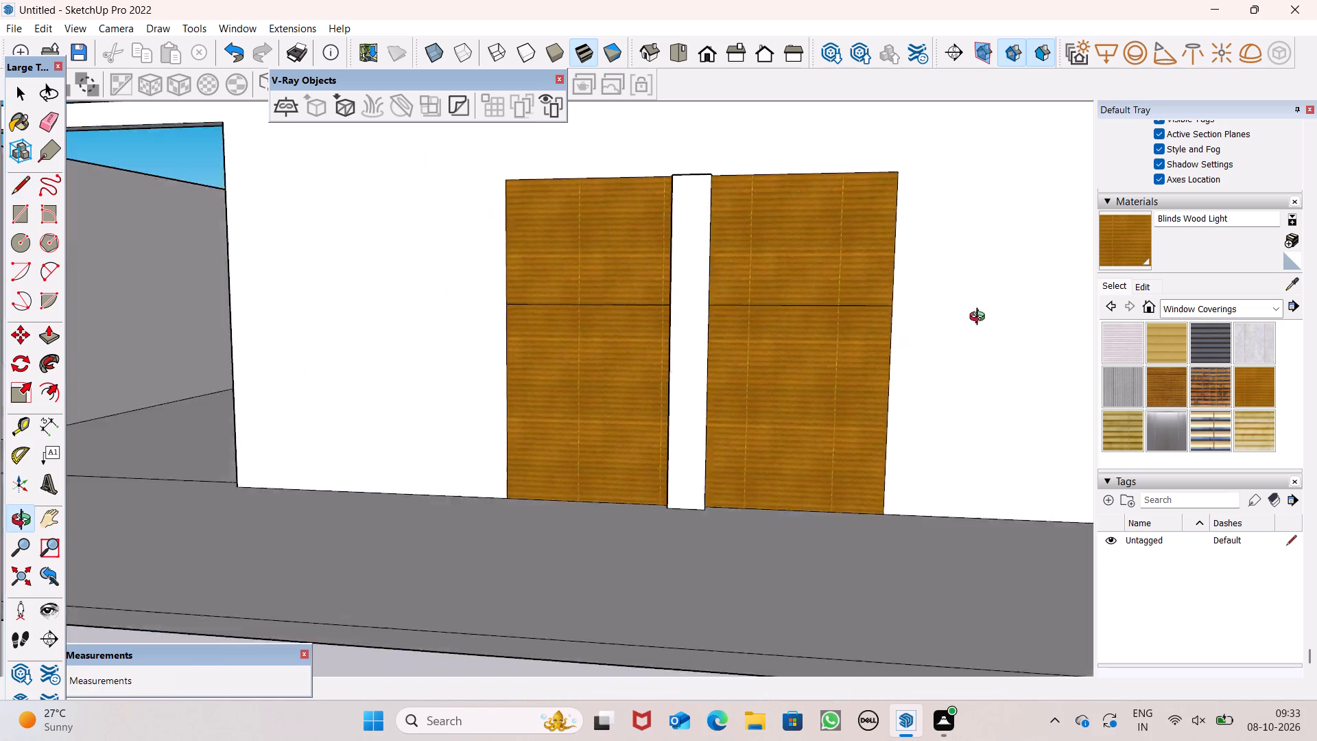
middle_click_drag(980, 318, 1022, 308)
scroll(596, 432, "up", 5)
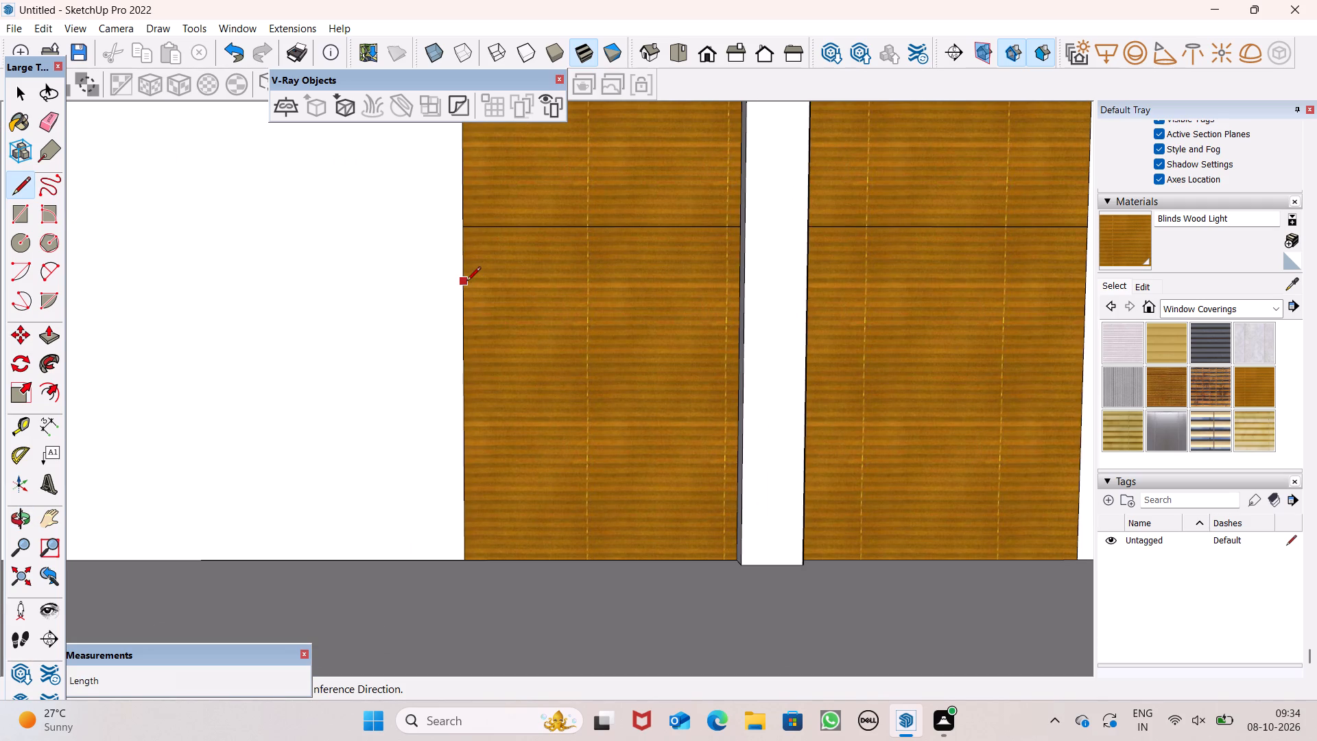
left_click(466, 279)
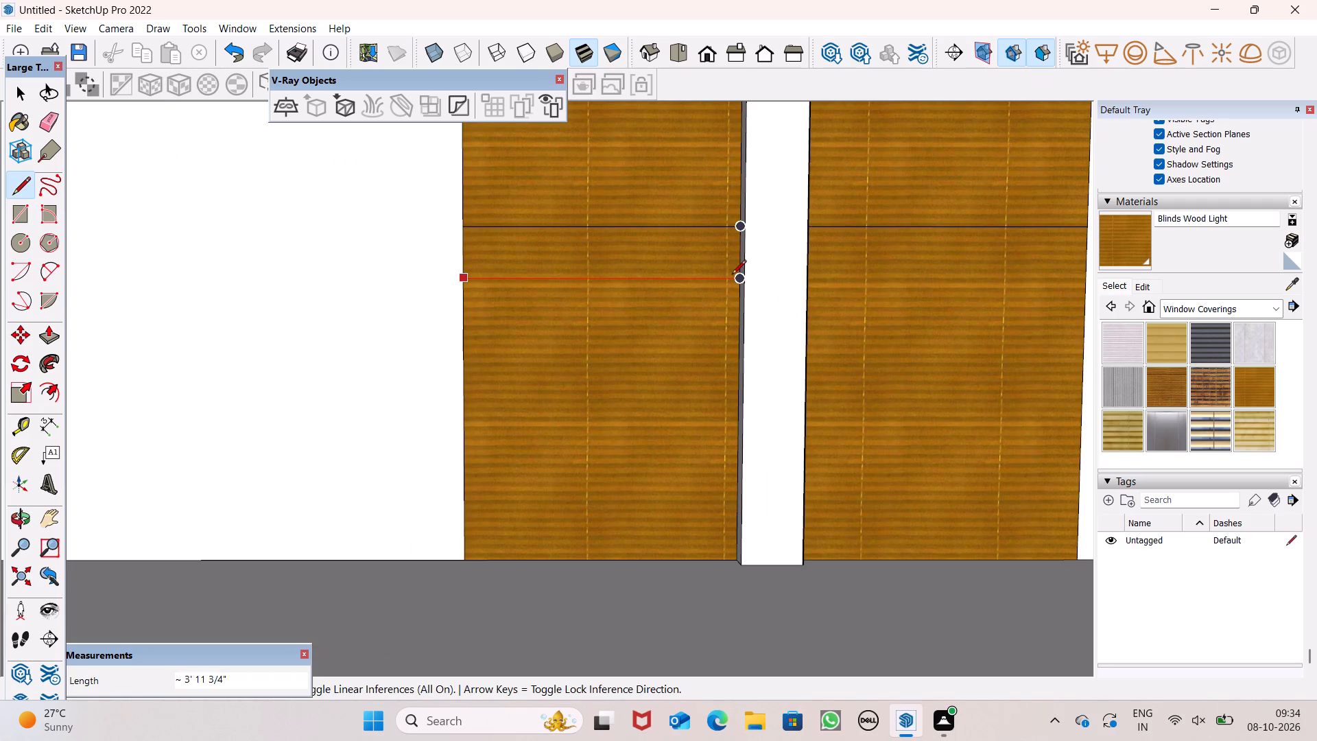
left_click(734, 275)
middle_click_drag(830, 338, 493, 344)
scroll(492, 343, "up", 1)
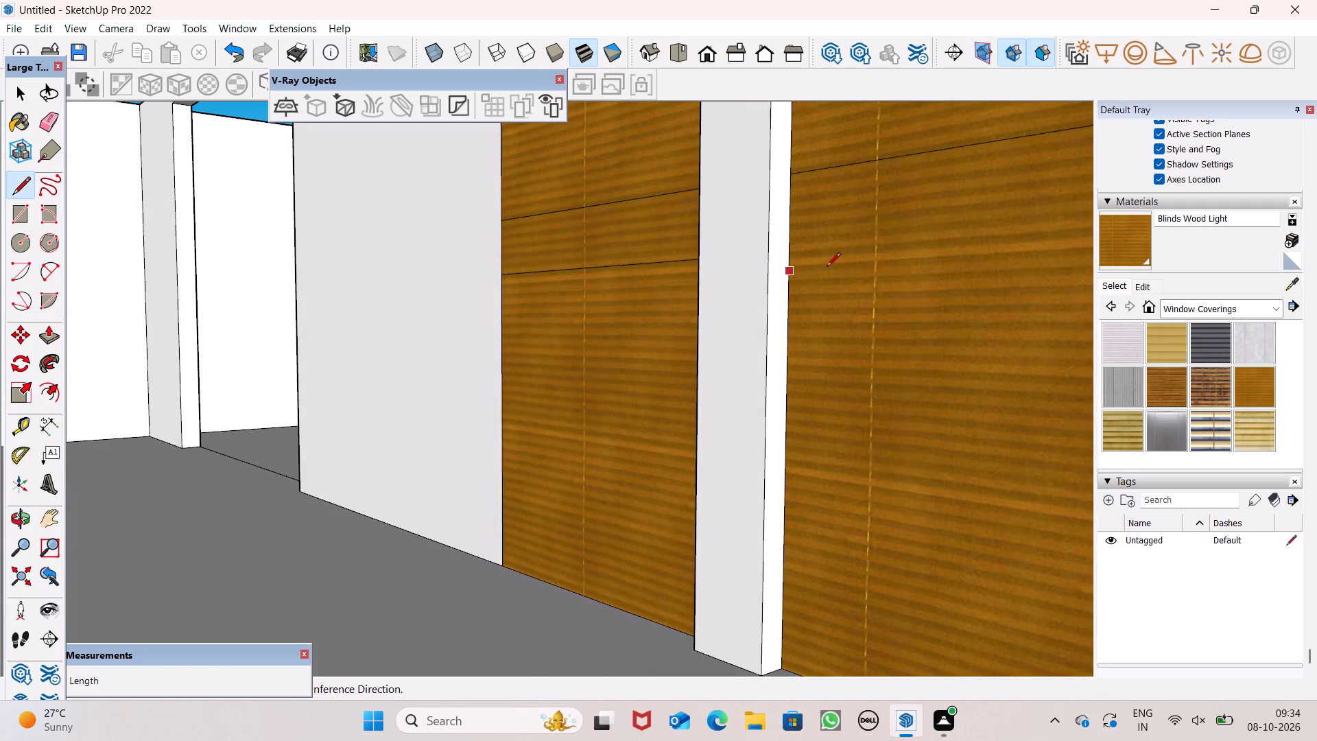
left_click(787, 251)
scroll(831, 277, "down", 7)
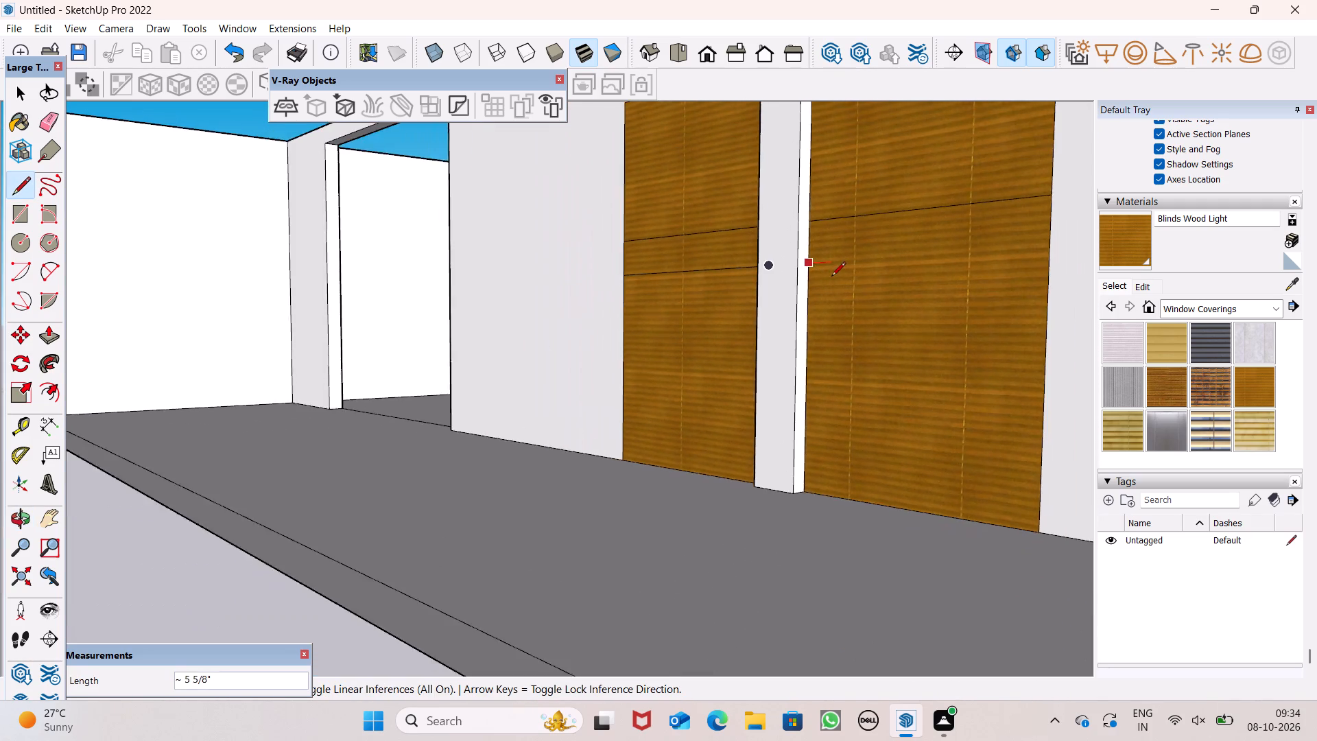
scroll(831, 277, "down", 5)
scroll(966, 261, "up", 7)
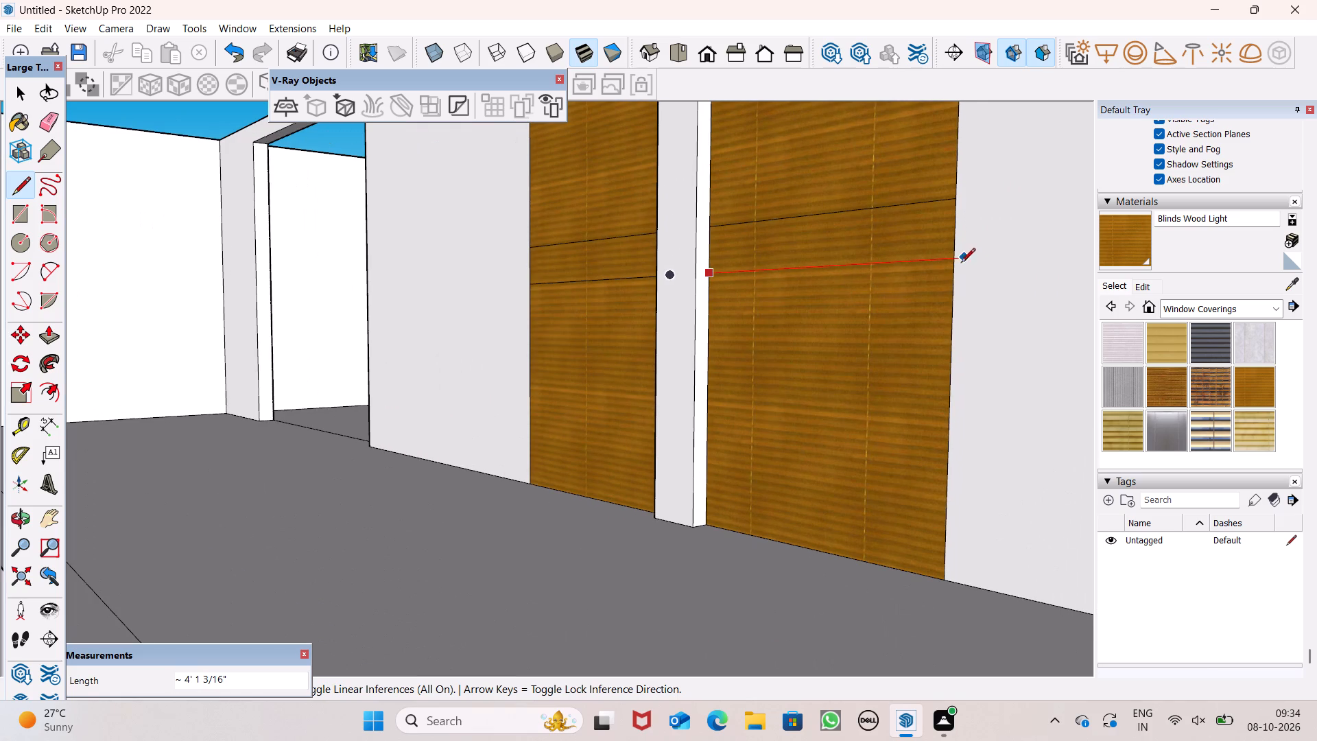
left_click(957, 266)
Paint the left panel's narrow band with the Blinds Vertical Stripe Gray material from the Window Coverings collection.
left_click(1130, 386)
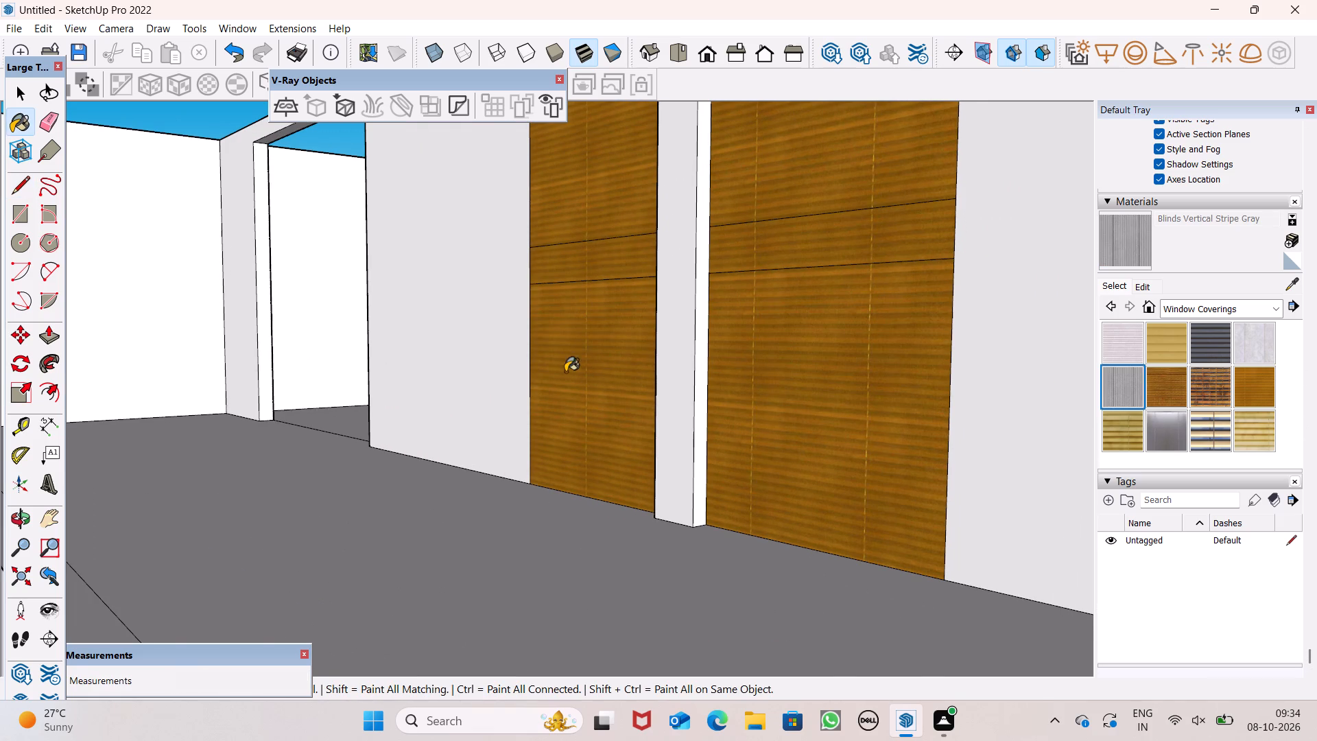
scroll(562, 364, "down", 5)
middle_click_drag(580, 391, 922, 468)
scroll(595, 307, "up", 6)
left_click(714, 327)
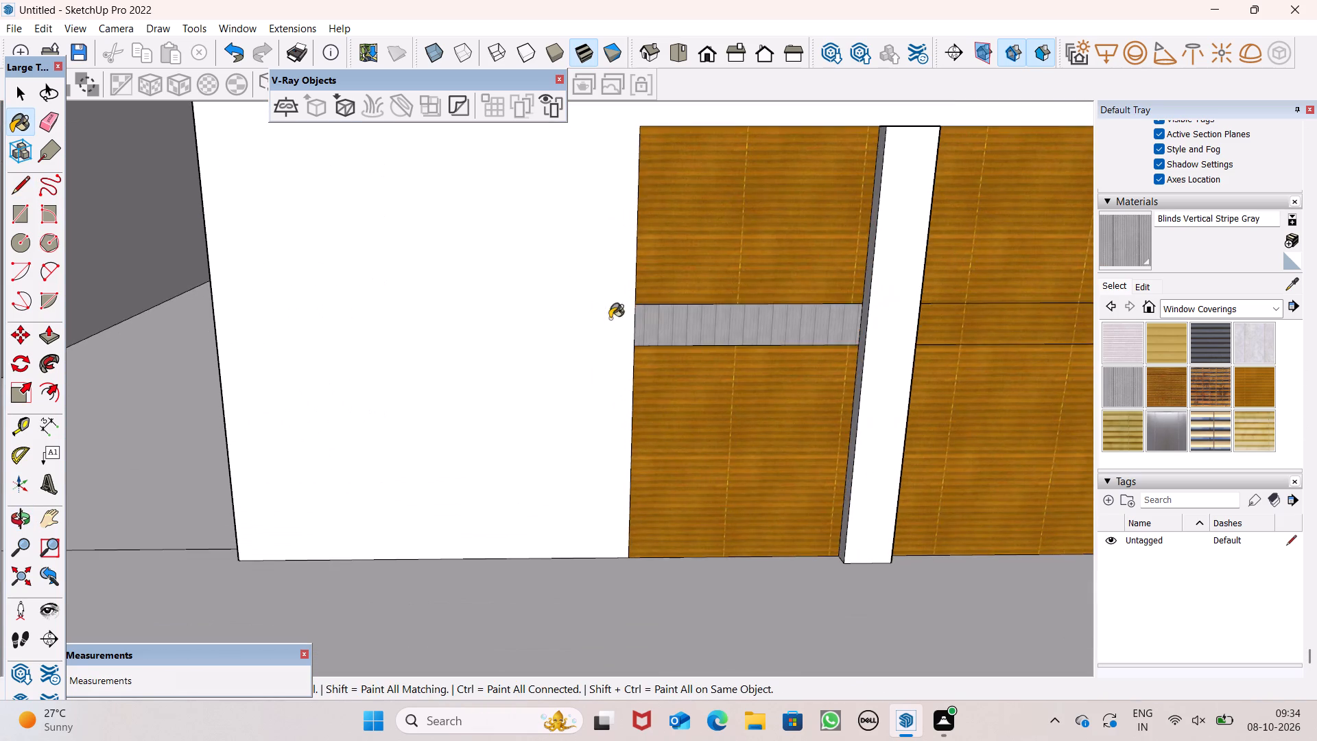
Paint the narrow bands on both panels with the Blinds Roman Hobbled Blue material from the Window Coverings collection.
scroll(471, 315, "down", 6)
scroll(791, 333, "up", 2)
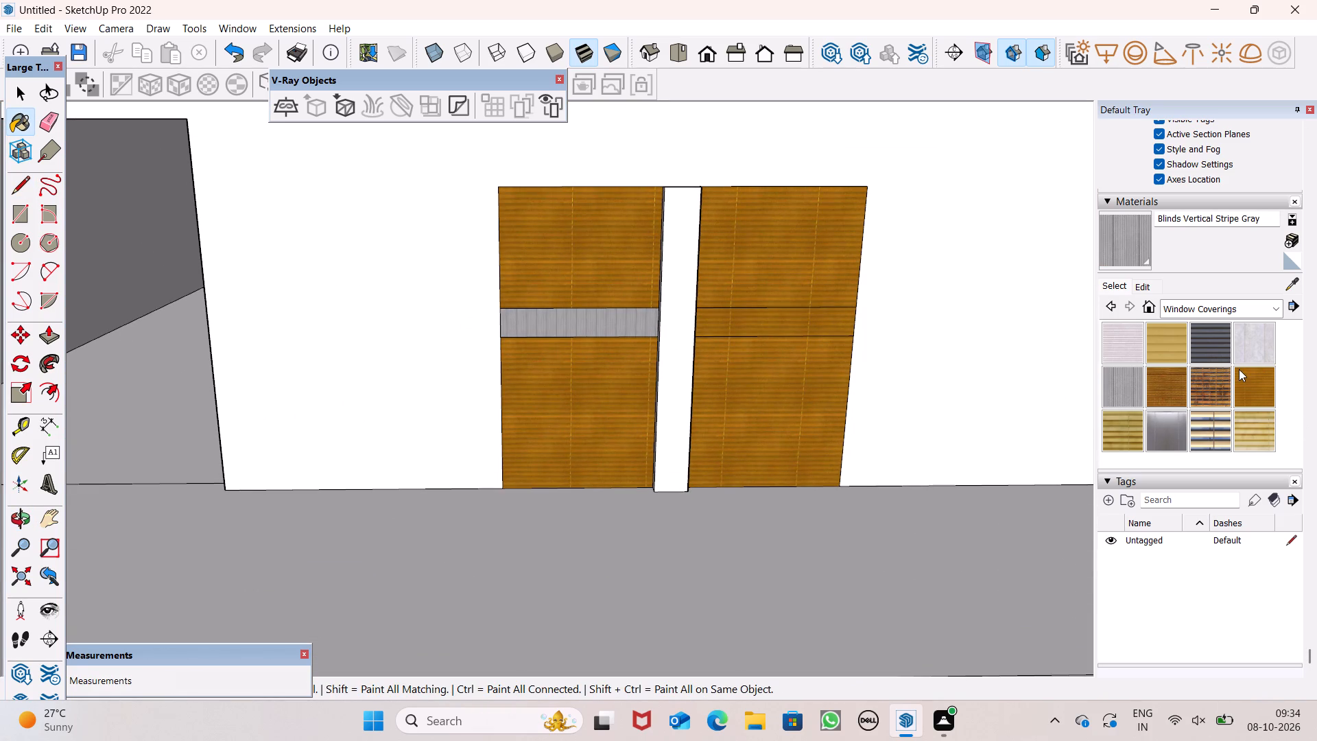
left_click(1215, 333)
scroll(839, 370, "up", 5)
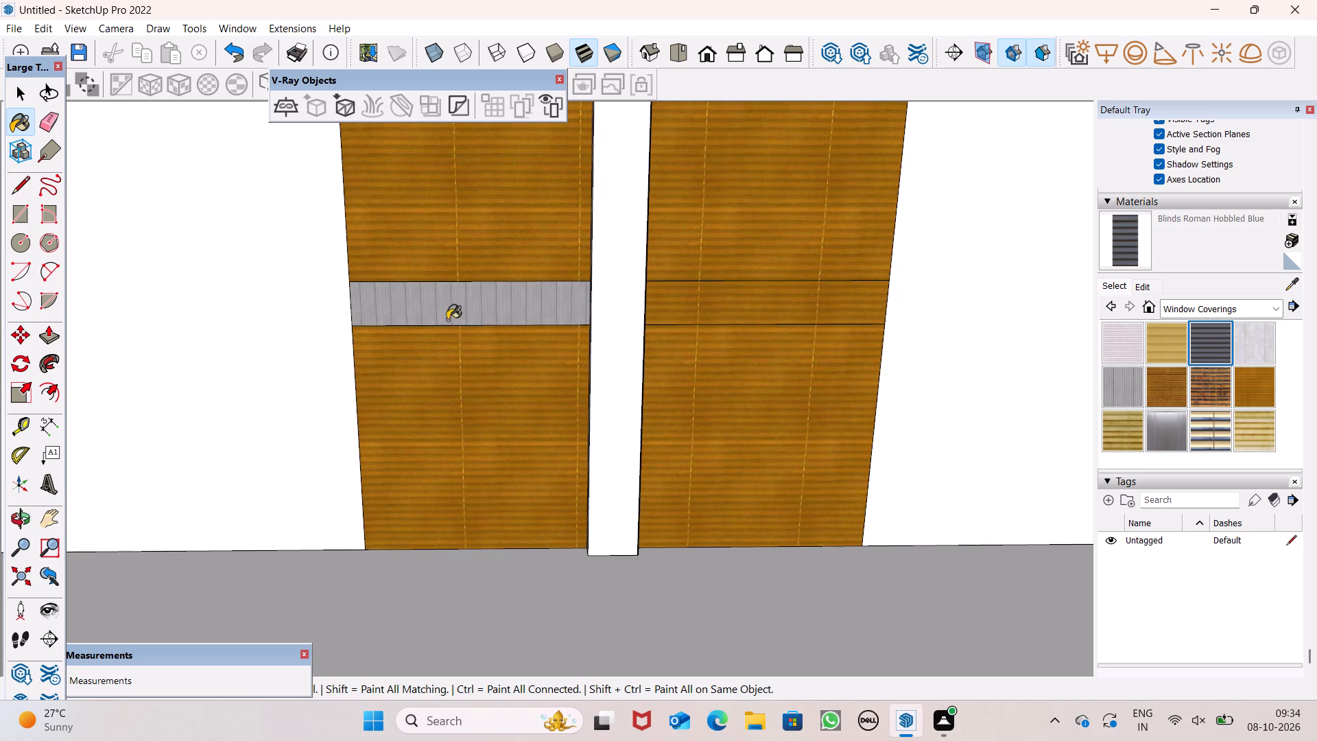
left_click(435, 311)
left_click(731, 318)
Thicken the interior wall by Push/Pulling its rear face outward about 9 3/16".
scroll(849, 336, "down", 7)
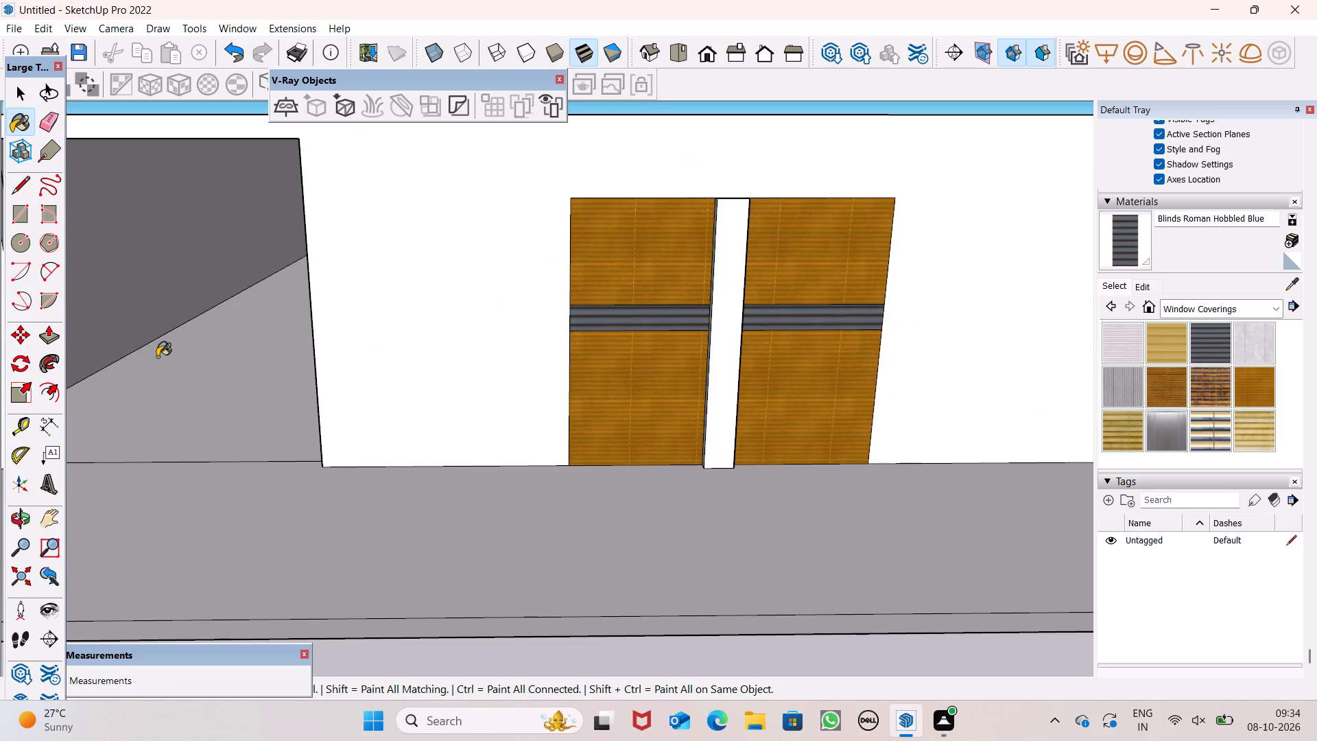
scroll(213, 456, "down", 3)
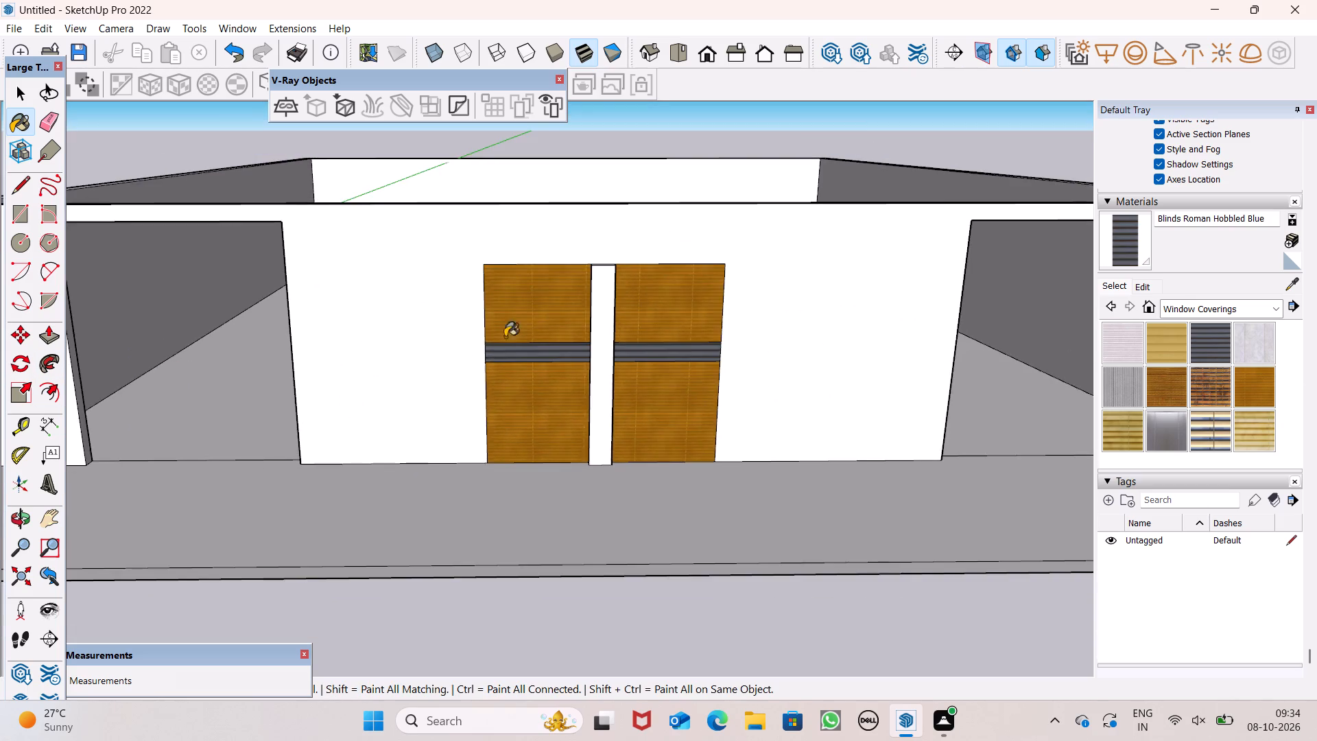
middle_click_drag(521, 329, 534, 480)
key("space")
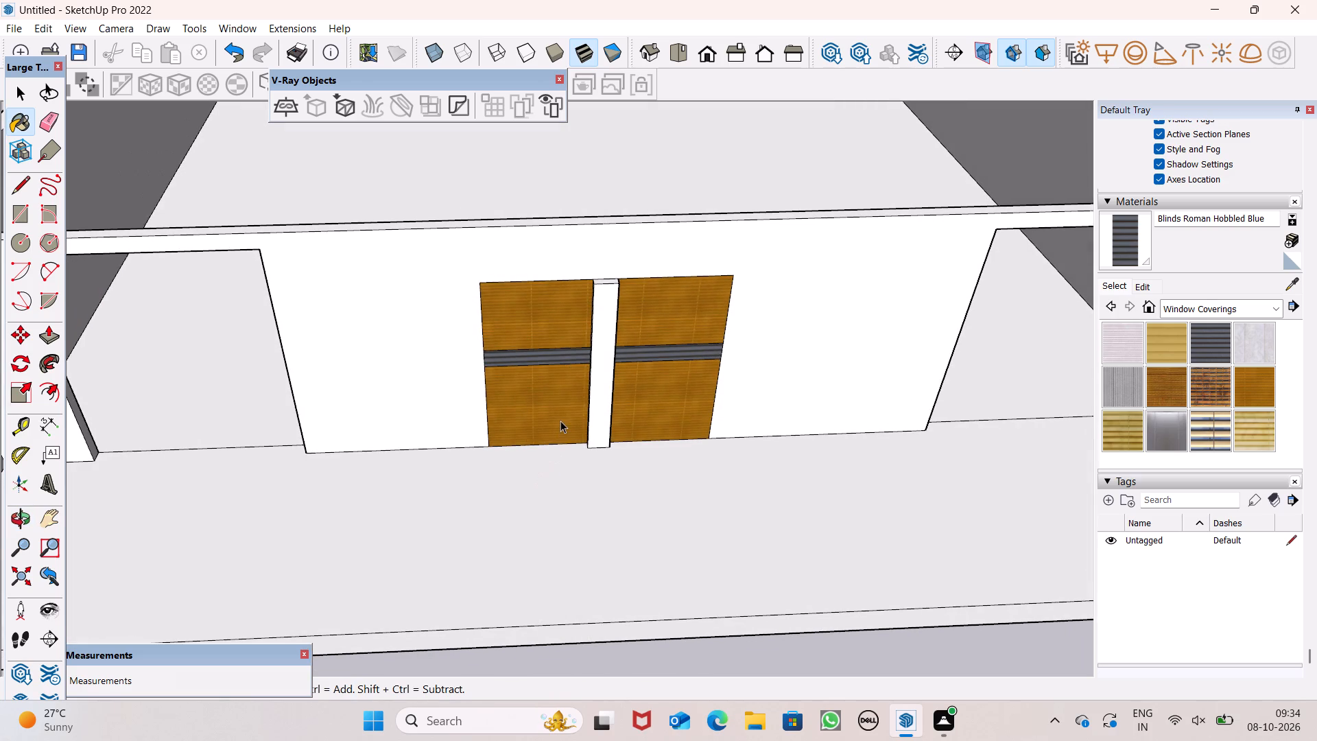
scroll(687, 218, "down", 3)
middle_click_drag(545, 433, 375, 518)
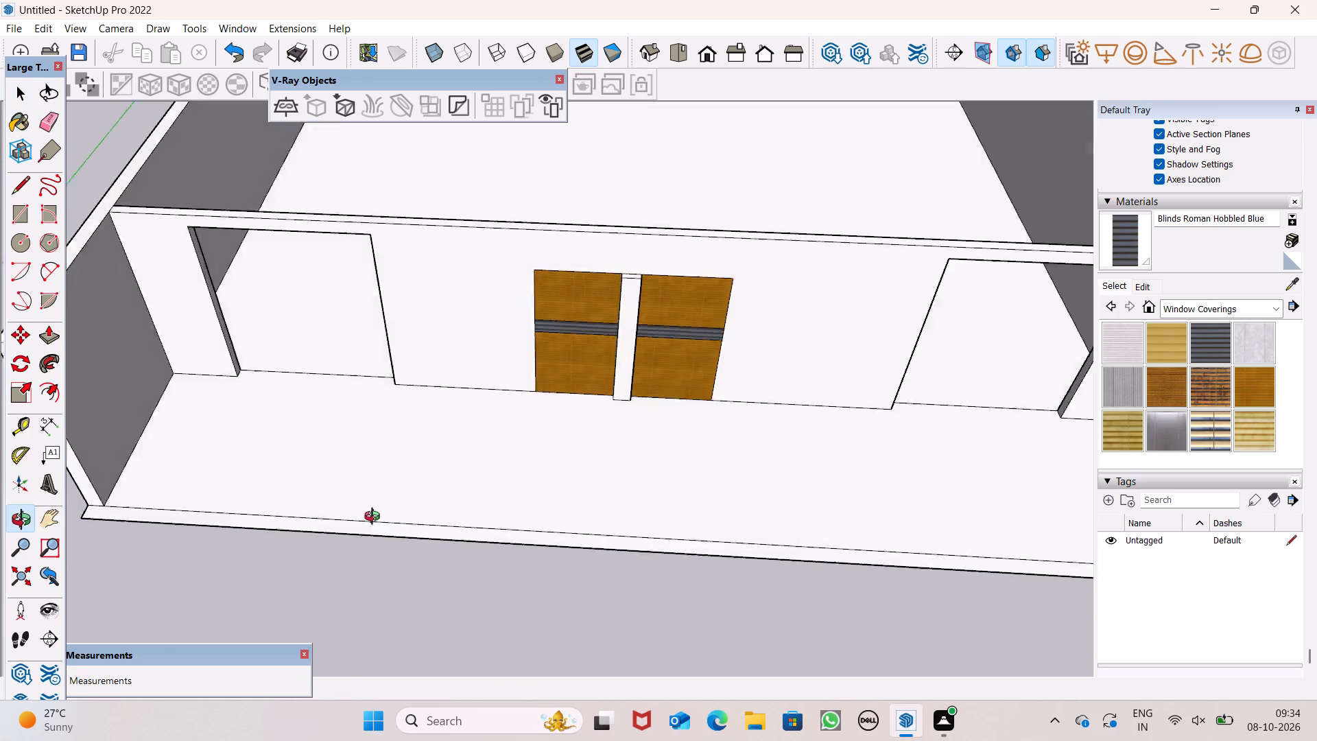
middle_click_drag(375, 518, 38, 506)
scroll(636, 296, "down", 3)
middle_click_drag(737, 399, 447, 329)
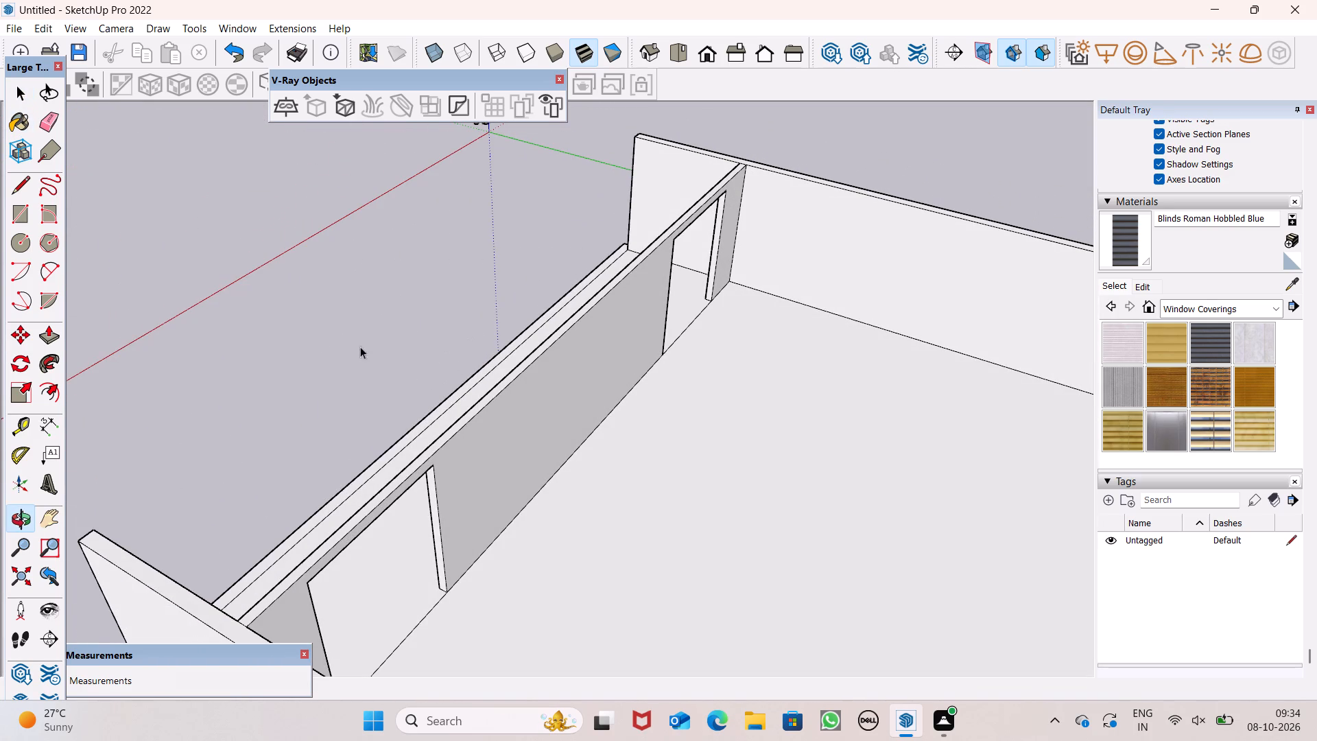
left_click(58, 343)
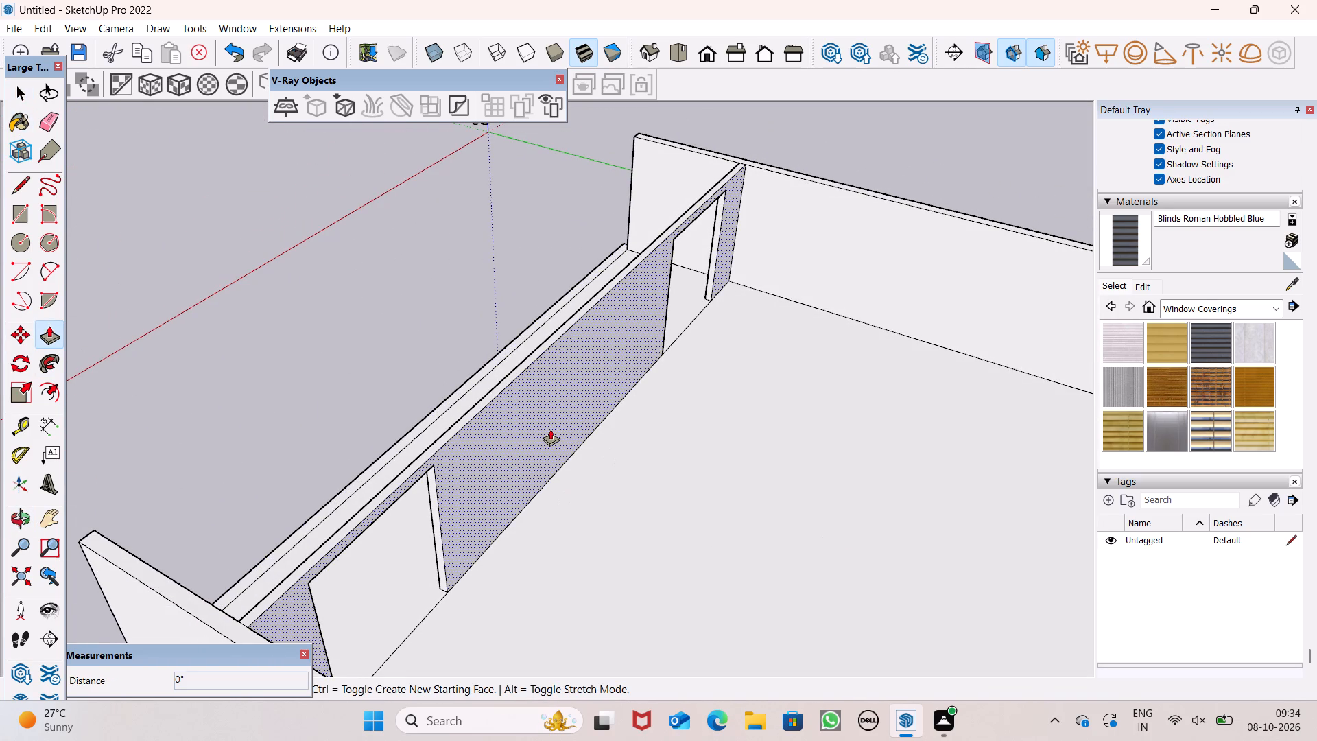
left_click_drag(549, 429, 560, 436)
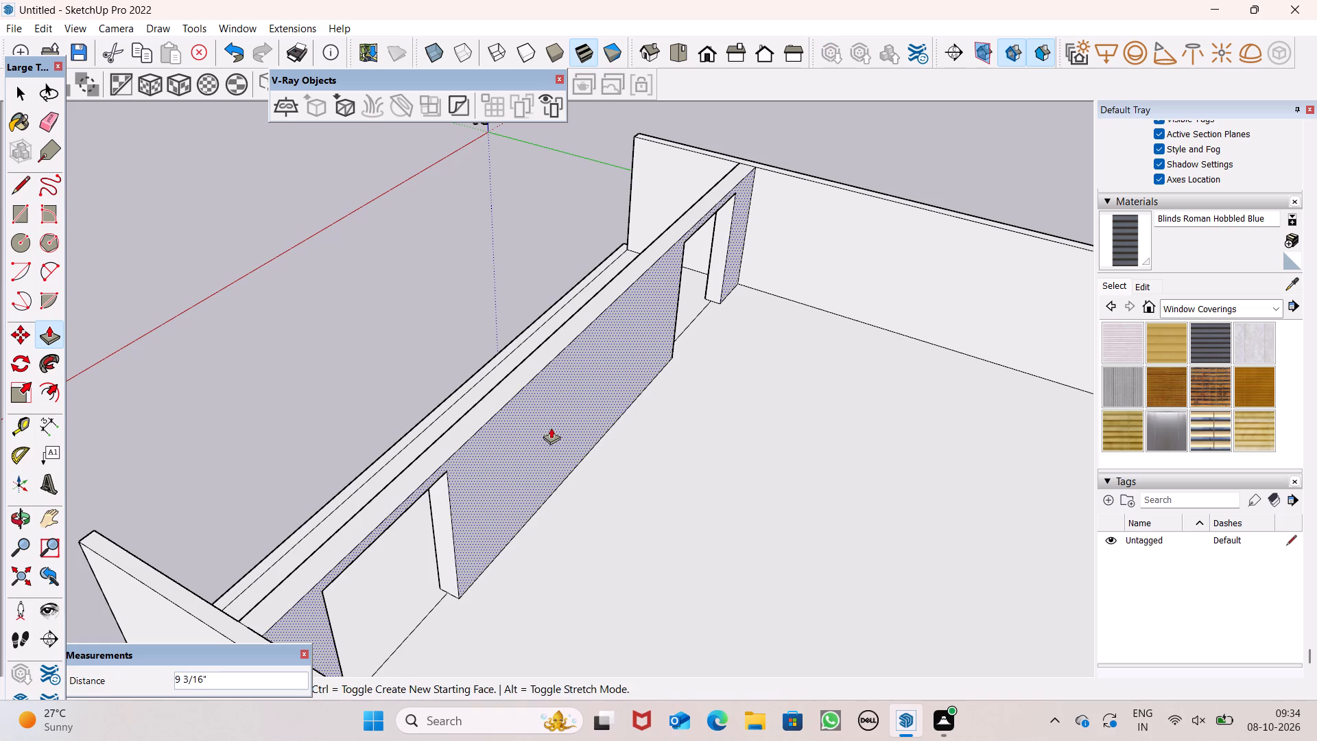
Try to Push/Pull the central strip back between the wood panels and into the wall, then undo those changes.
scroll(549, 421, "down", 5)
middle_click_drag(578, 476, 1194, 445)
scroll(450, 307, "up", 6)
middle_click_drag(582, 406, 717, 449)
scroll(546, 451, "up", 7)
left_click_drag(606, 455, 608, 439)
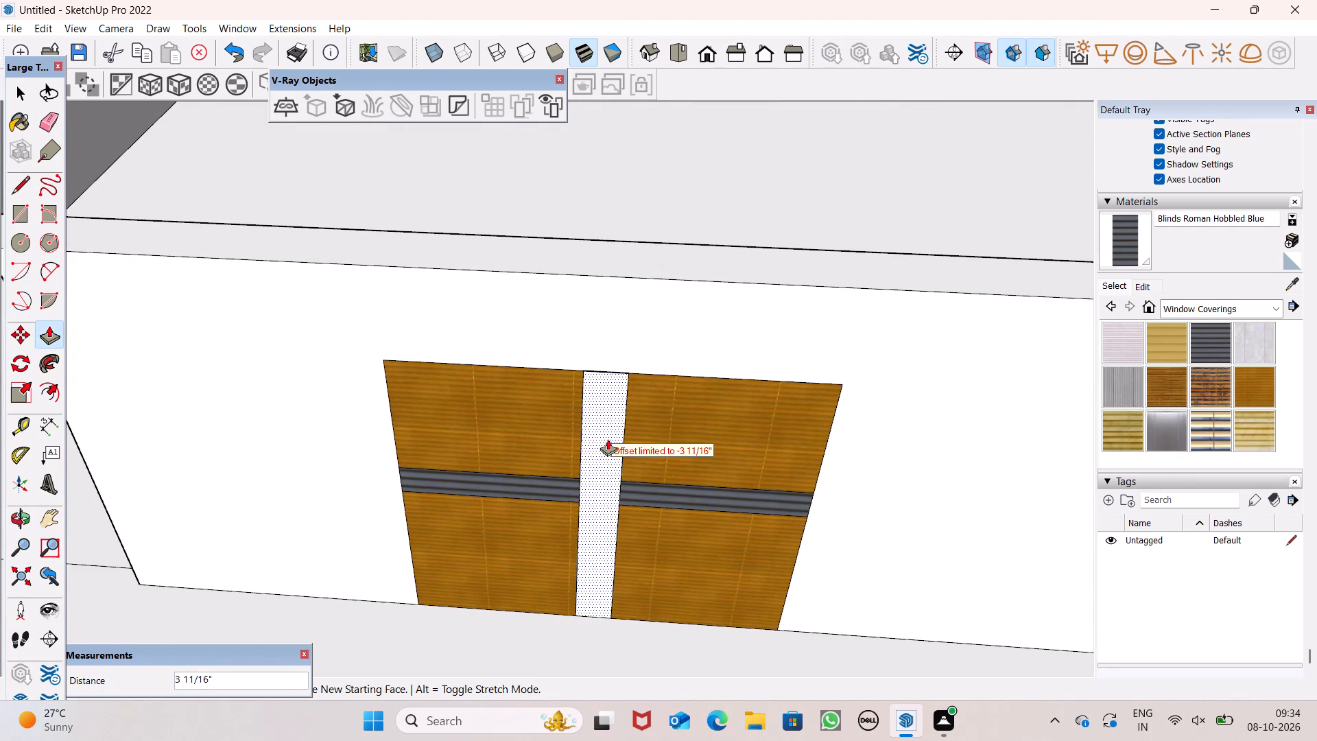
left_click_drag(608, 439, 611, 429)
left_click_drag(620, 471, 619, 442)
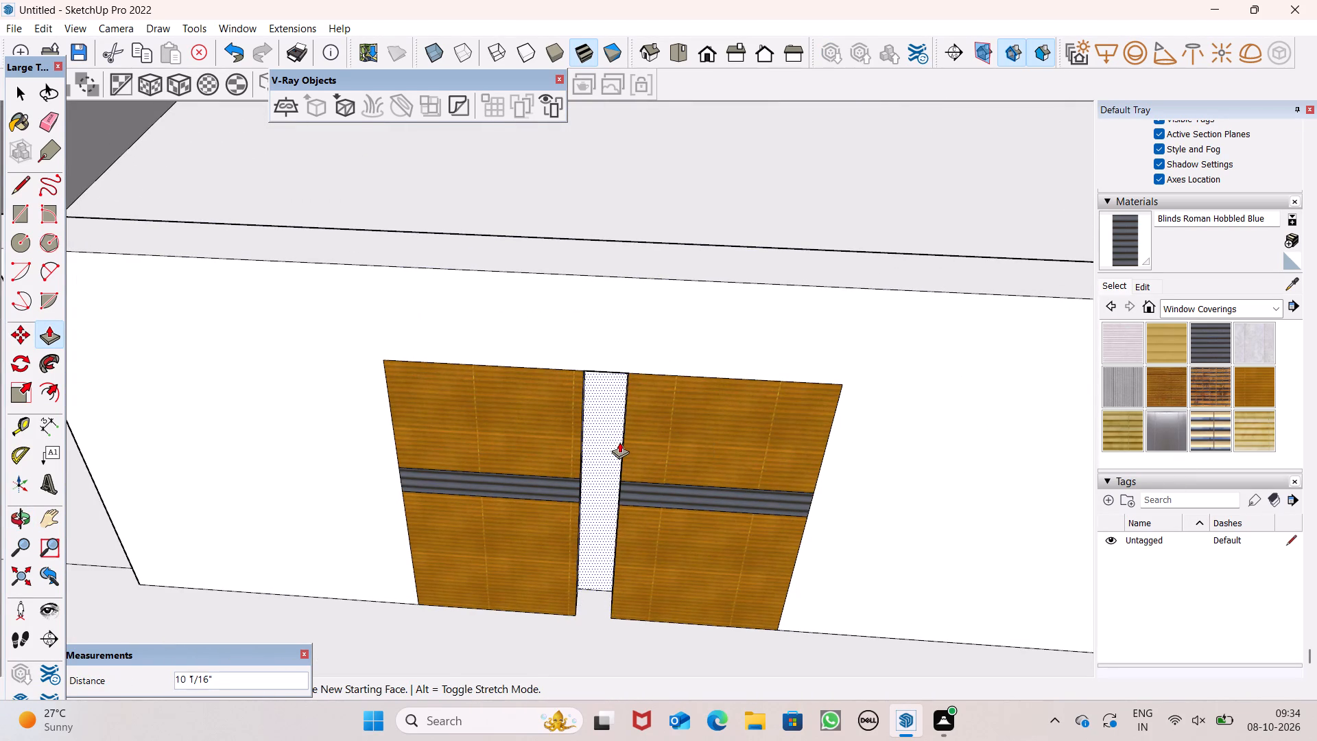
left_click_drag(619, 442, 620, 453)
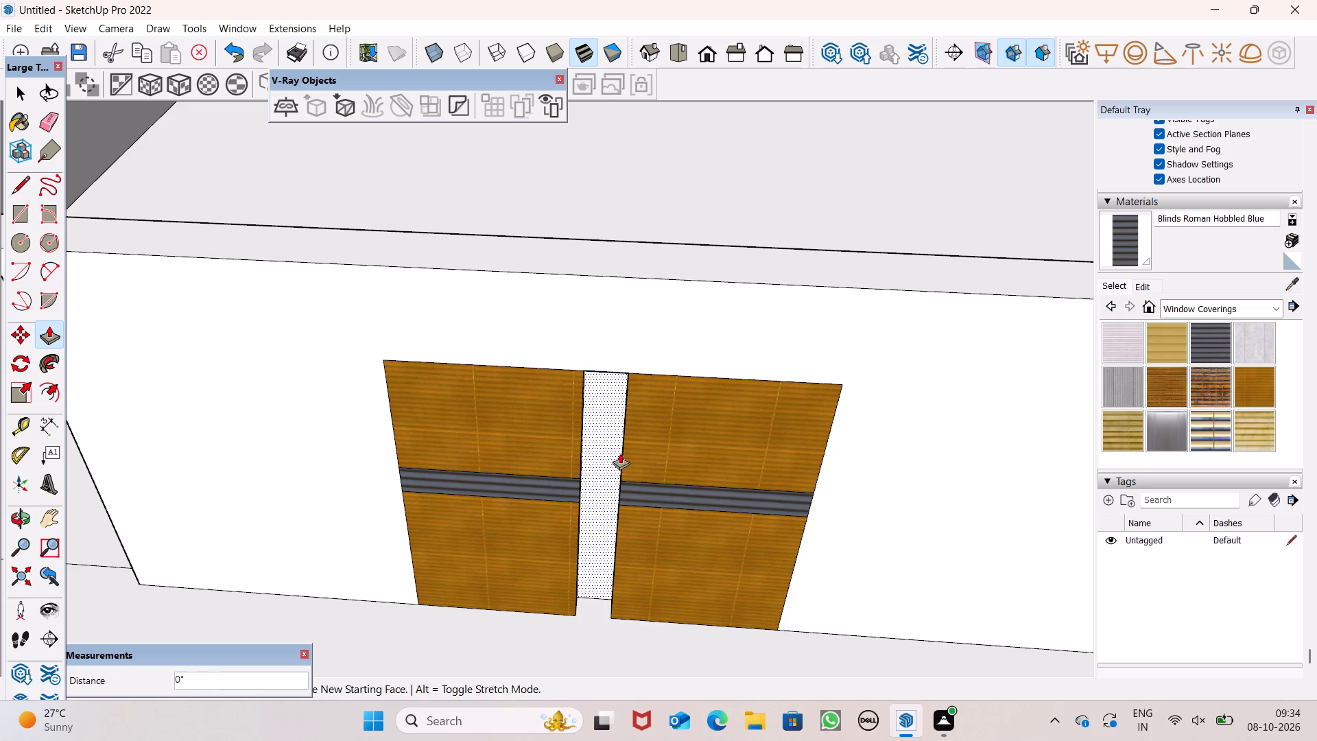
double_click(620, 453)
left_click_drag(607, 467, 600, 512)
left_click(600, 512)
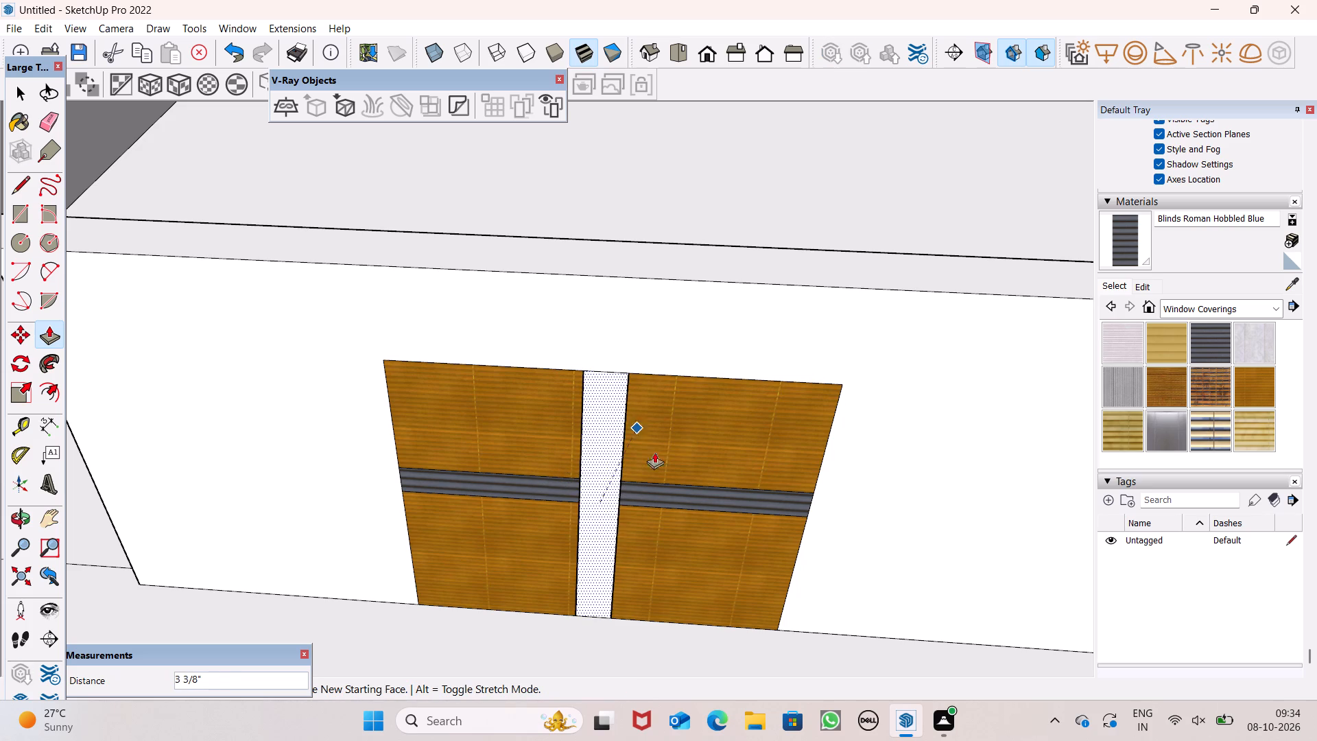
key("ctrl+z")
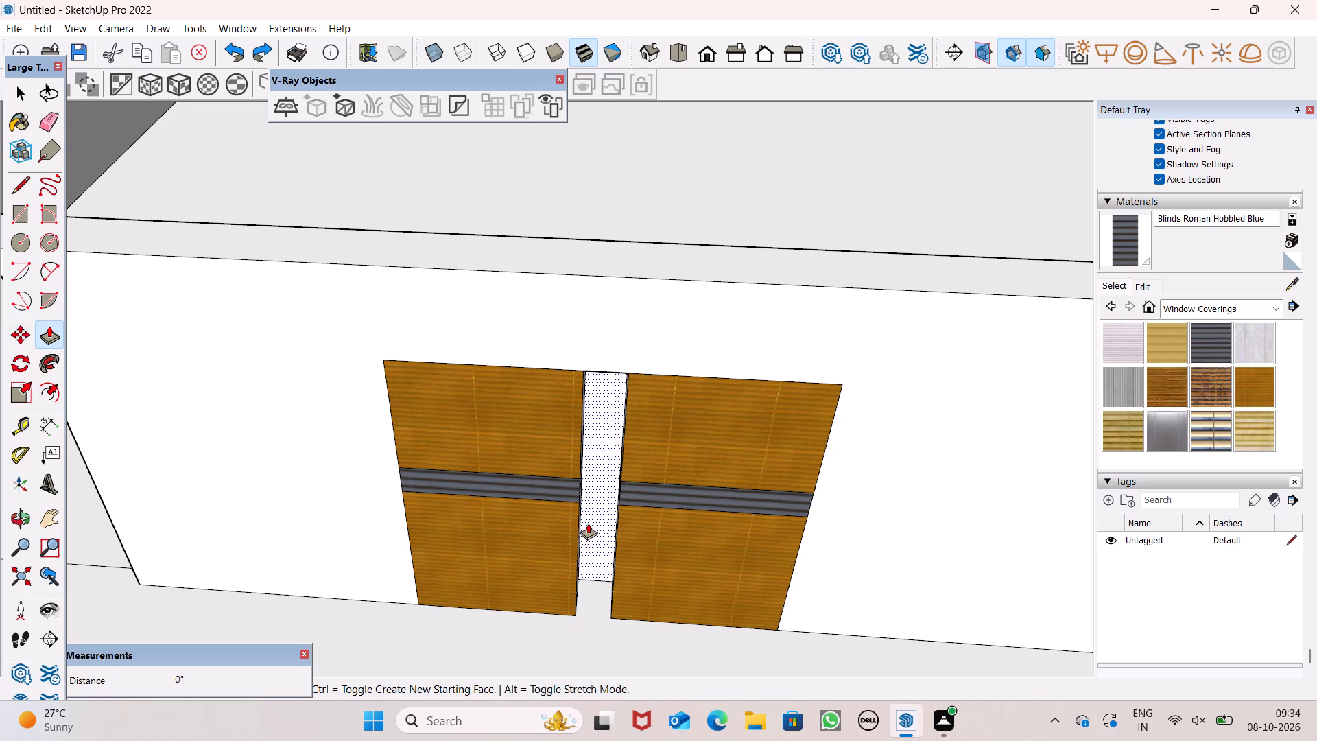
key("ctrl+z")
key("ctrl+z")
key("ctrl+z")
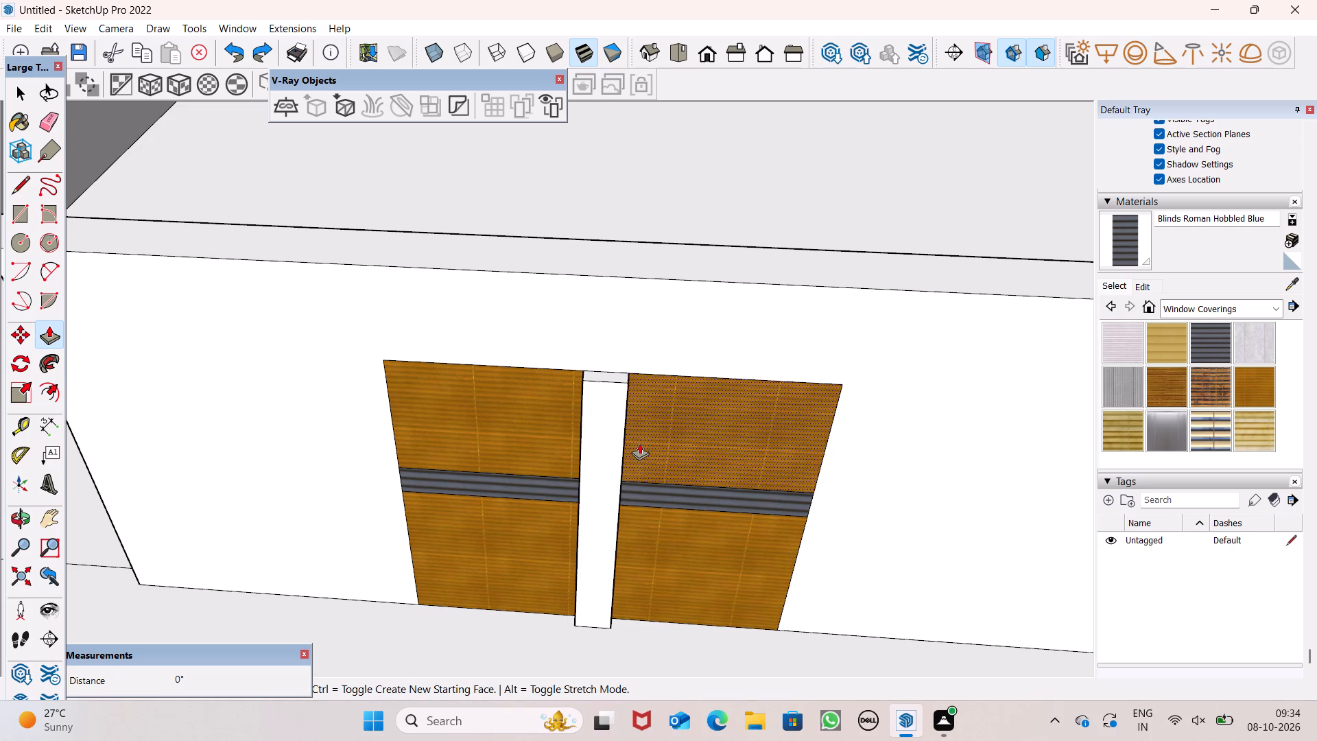
Push/Pull the left panel's upper wood section and its narrow band back 4 1/16" into the wall.
scroll(639, 443, "down", 1)
left_click_drag(540, 462, 543, 453)
left_click_drag(540, 476, 541, 460)
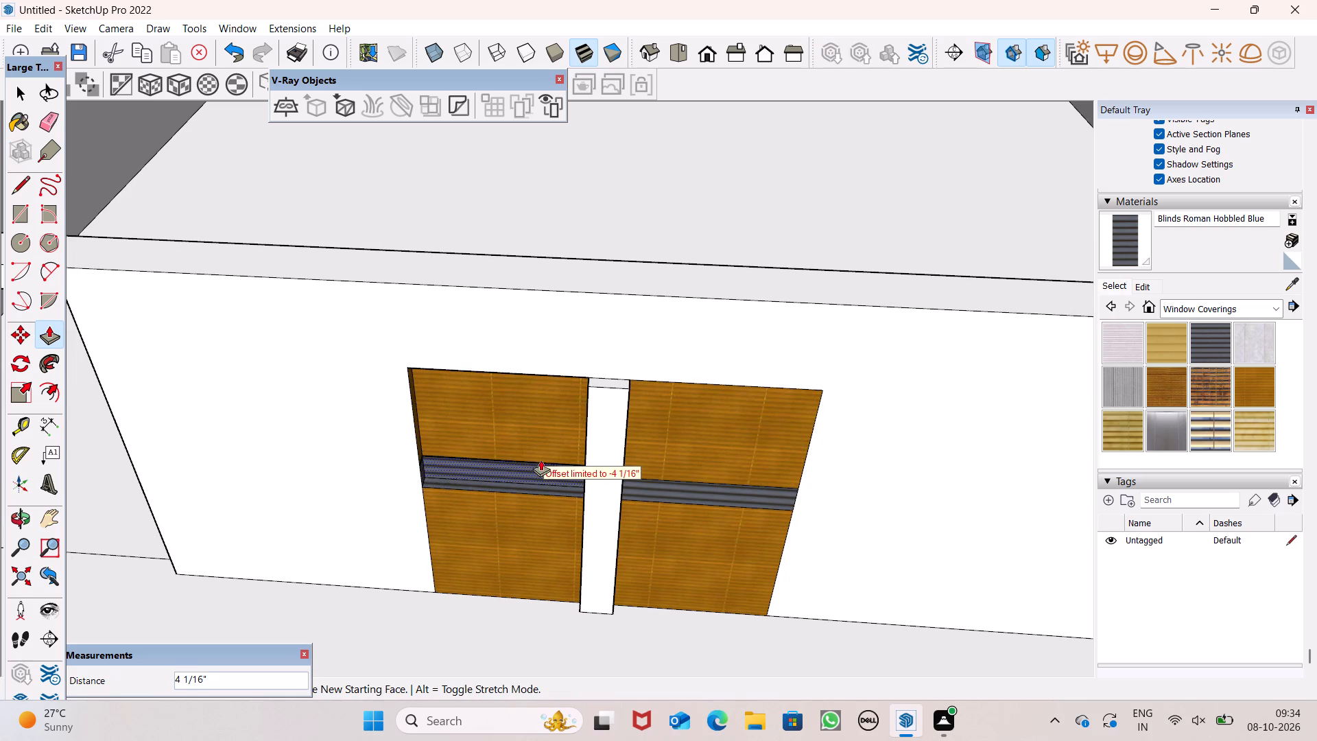
left_click_drag(541, 460, 546, 448)
left_click(546, 448)
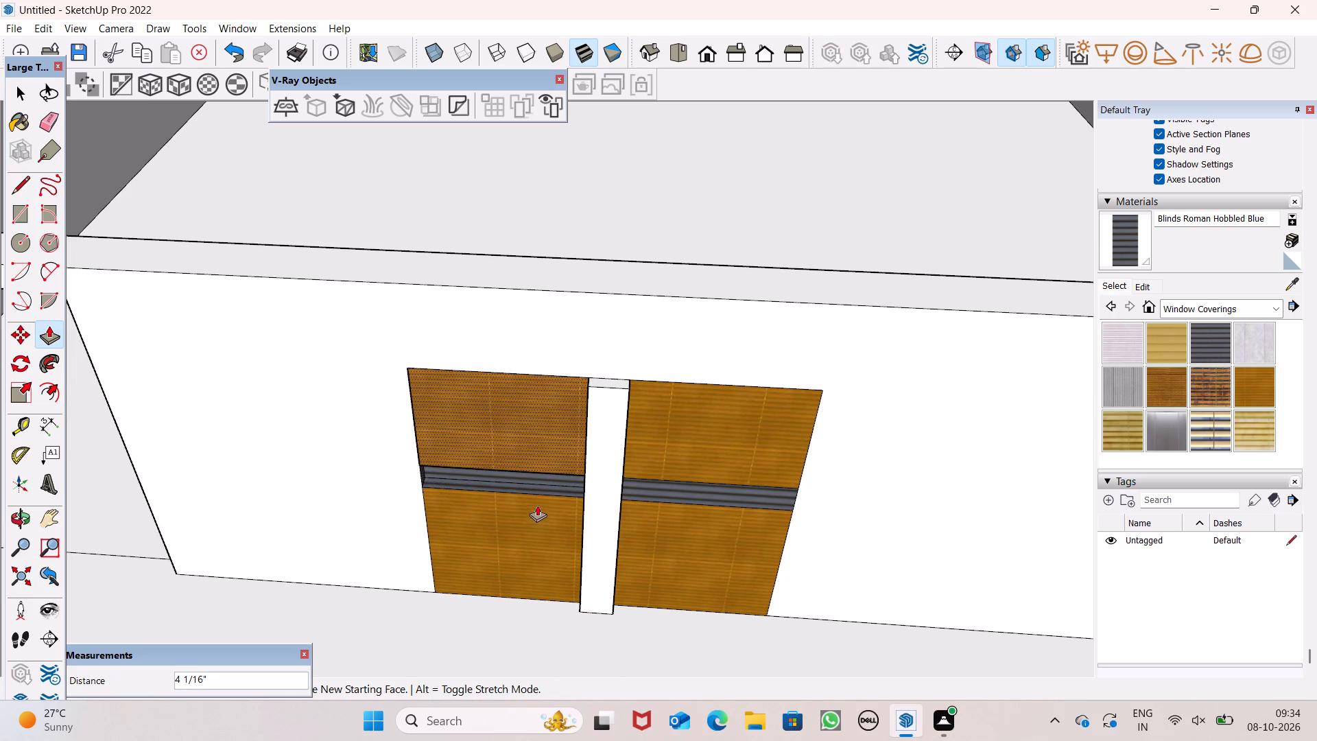
key("space")
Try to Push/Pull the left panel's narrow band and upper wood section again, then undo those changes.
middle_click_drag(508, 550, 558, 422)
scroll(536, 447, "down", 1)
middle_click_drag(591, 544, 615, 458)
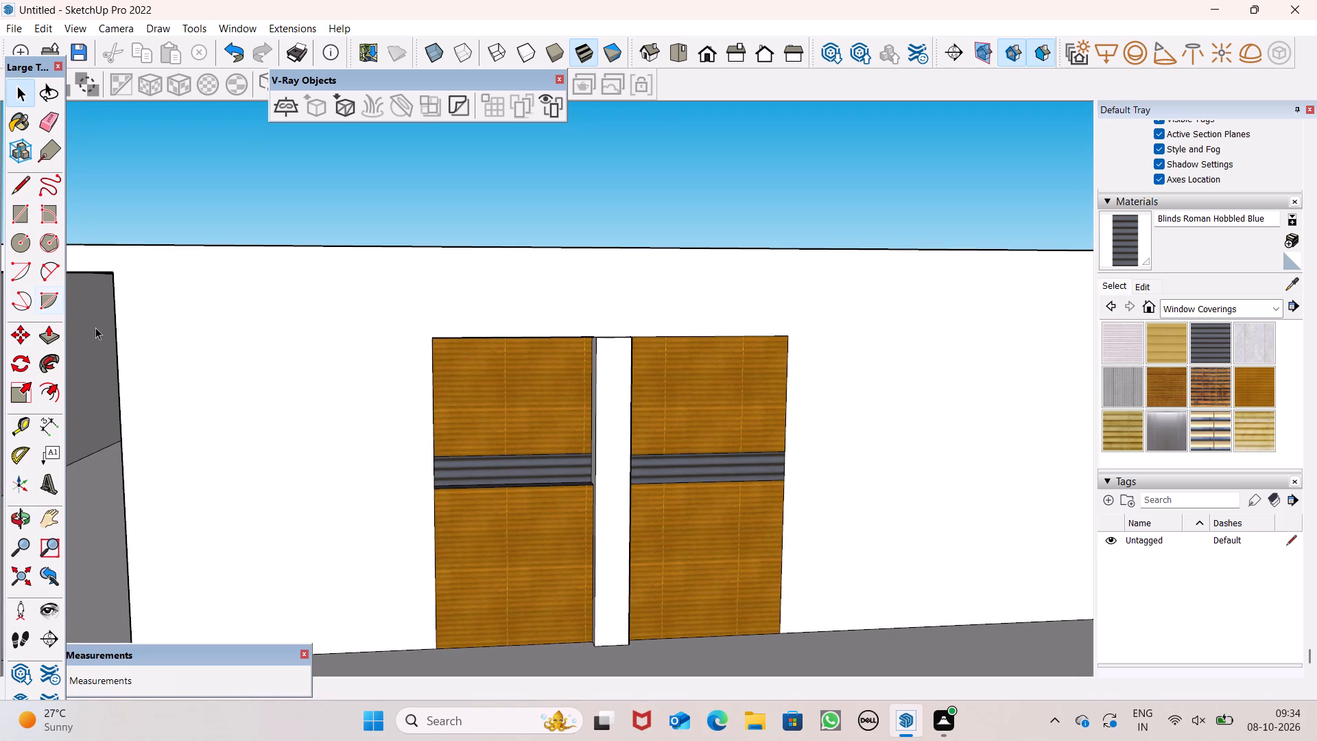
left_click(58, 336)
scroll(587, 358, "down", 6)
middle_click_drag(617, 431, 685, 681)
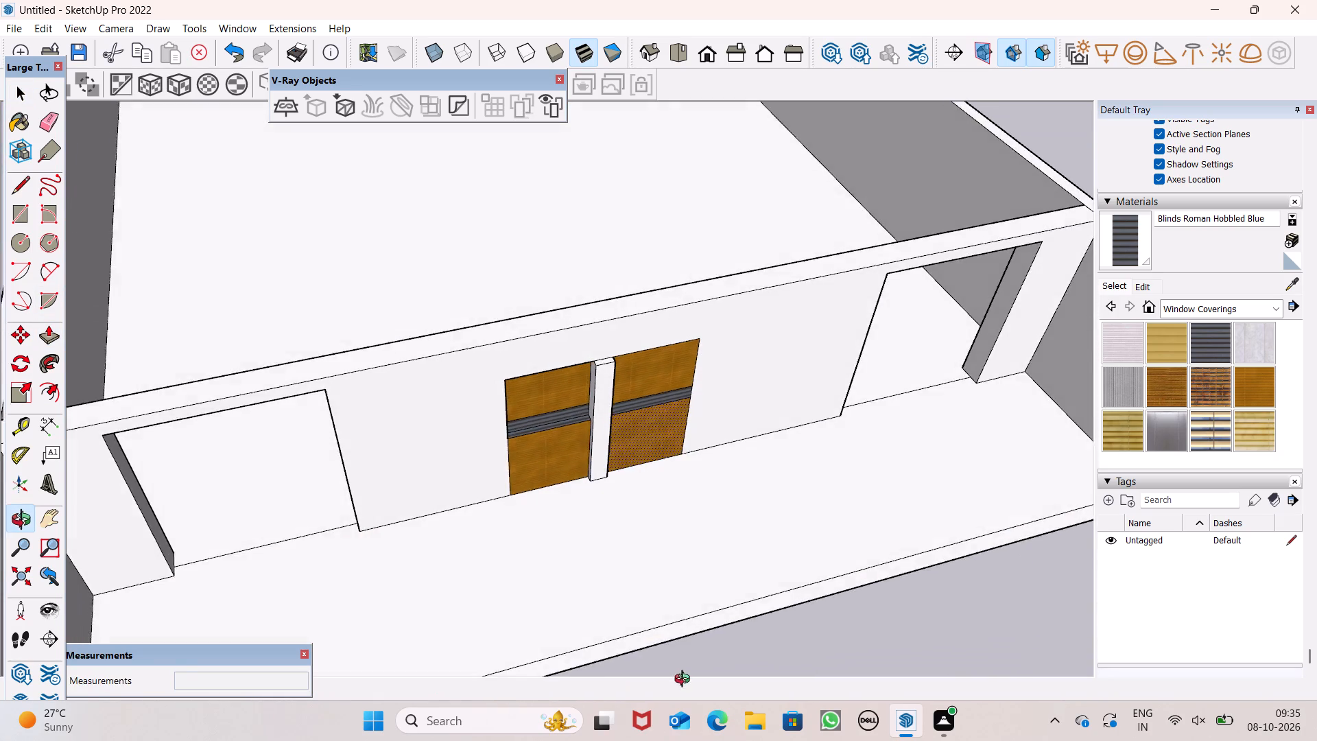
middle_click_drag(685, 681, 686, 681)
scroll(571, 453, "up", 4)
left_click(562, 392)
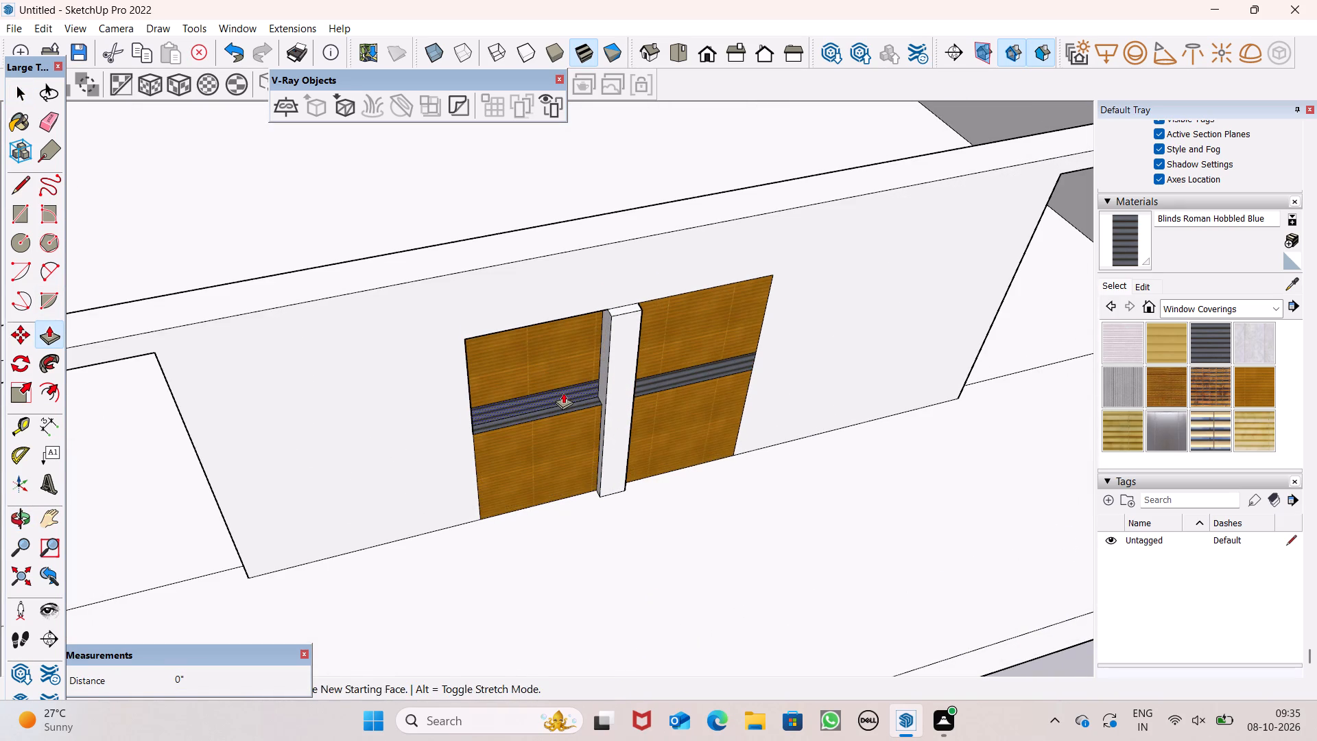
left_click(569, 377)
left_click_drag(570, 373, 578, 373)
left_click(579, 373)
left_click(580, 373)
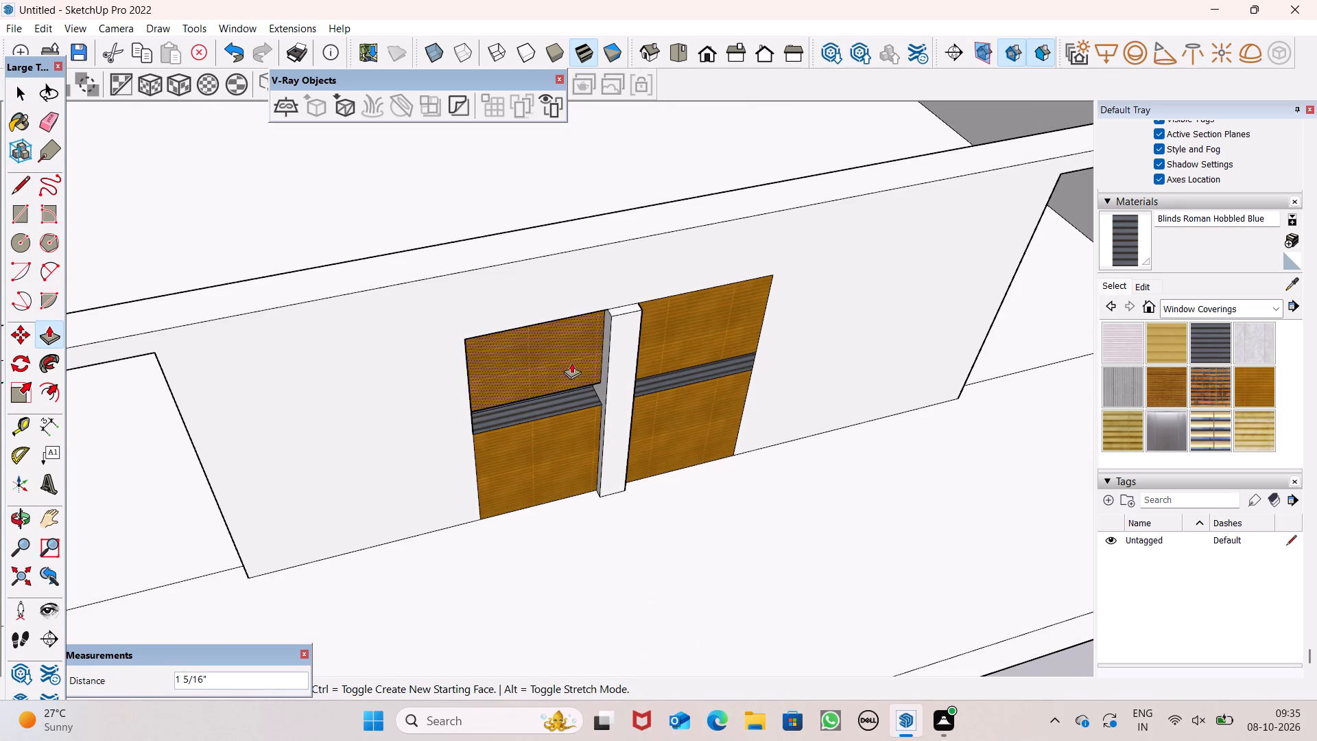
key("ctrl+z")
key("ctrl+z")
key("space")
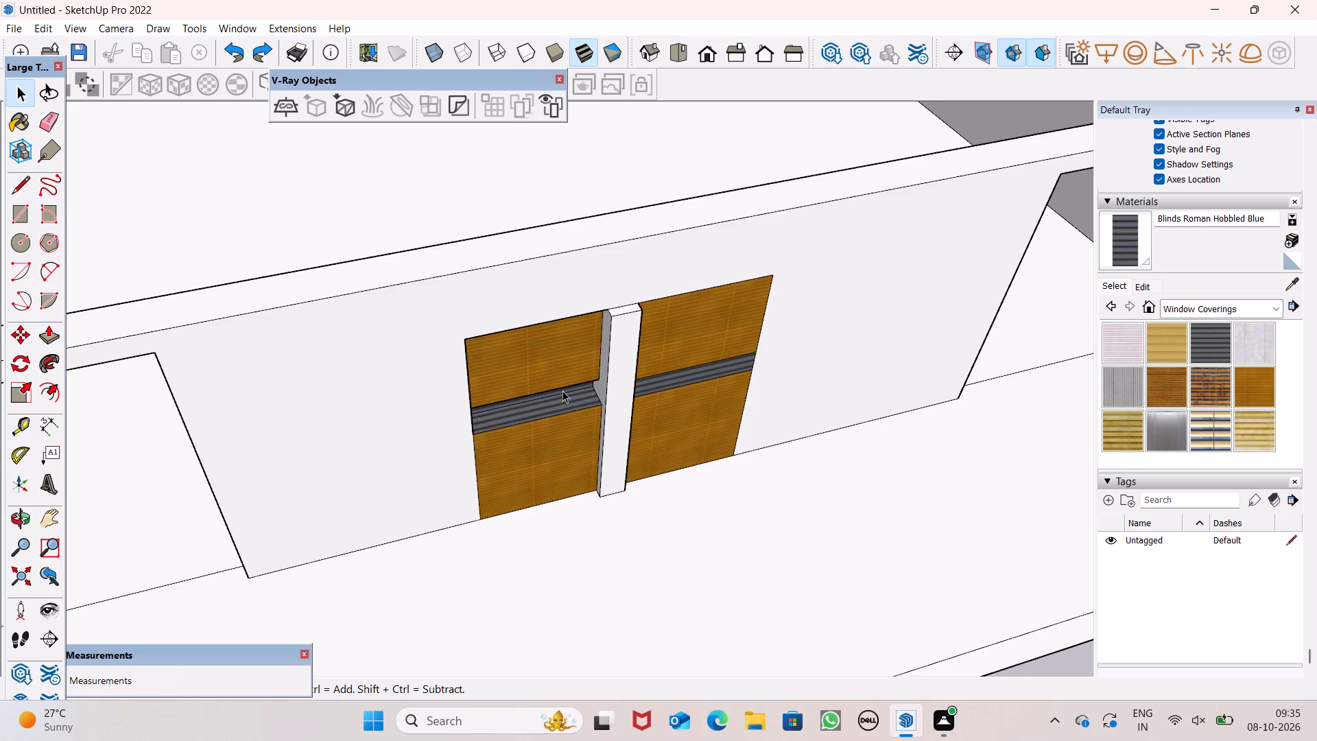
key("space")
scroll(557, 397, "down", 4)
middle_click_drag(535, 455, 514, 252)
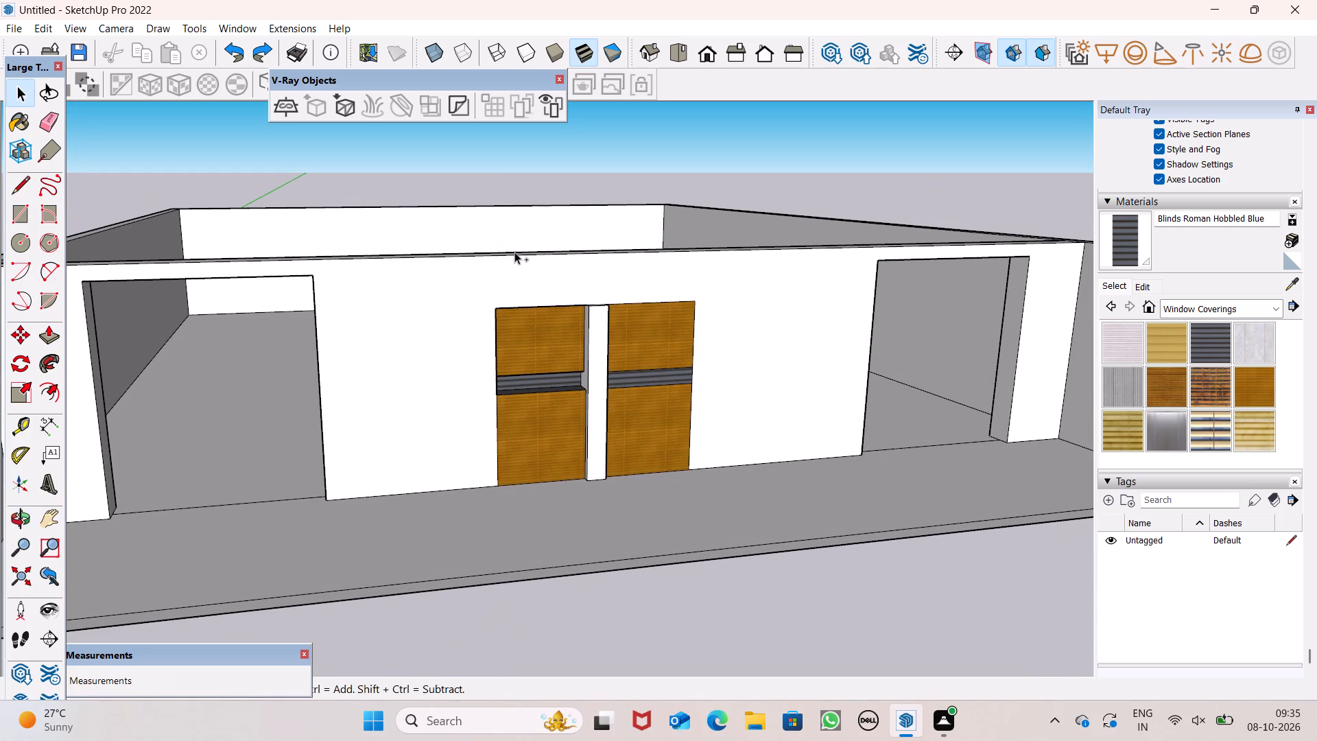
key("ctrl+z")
Push/Pull the left panel's lower wood section back into the wall, level with the section above it.
middle_click_drag(575, 398, 635, 569)
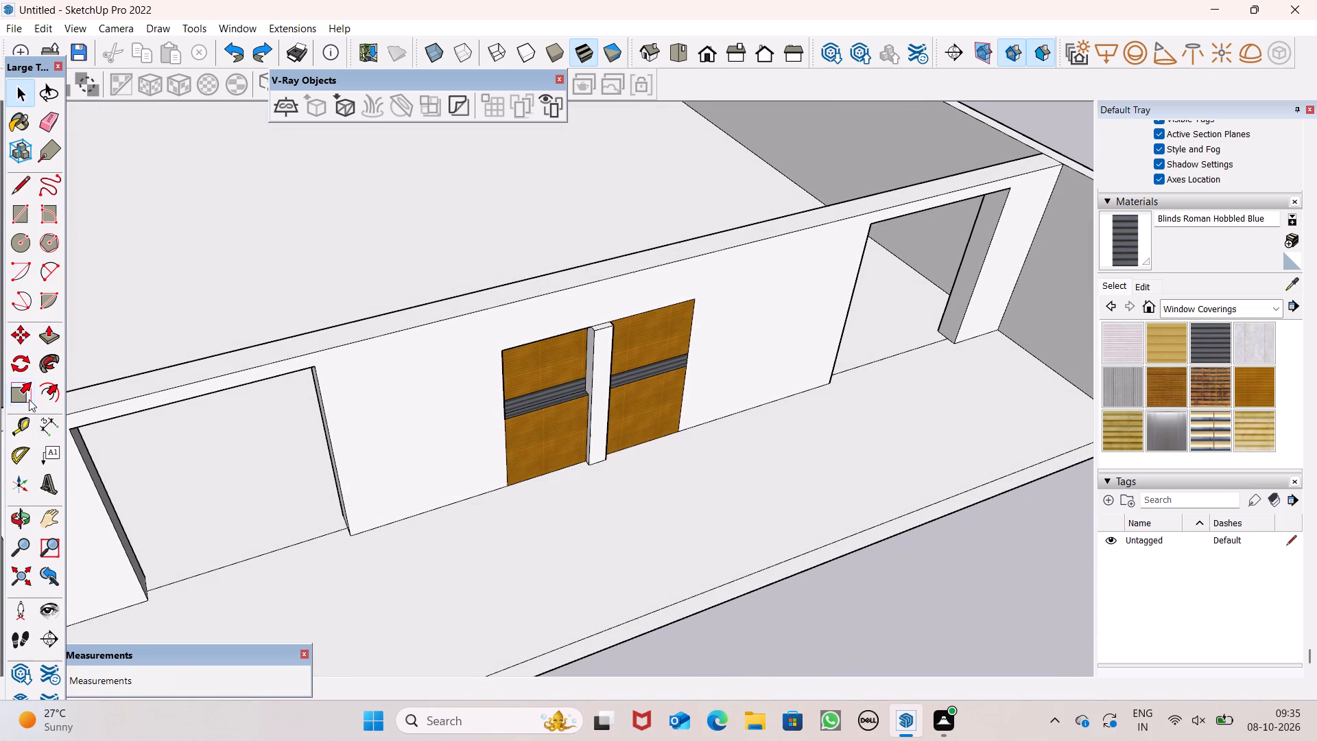
left_click(49, 349)
double_click(56, 327)
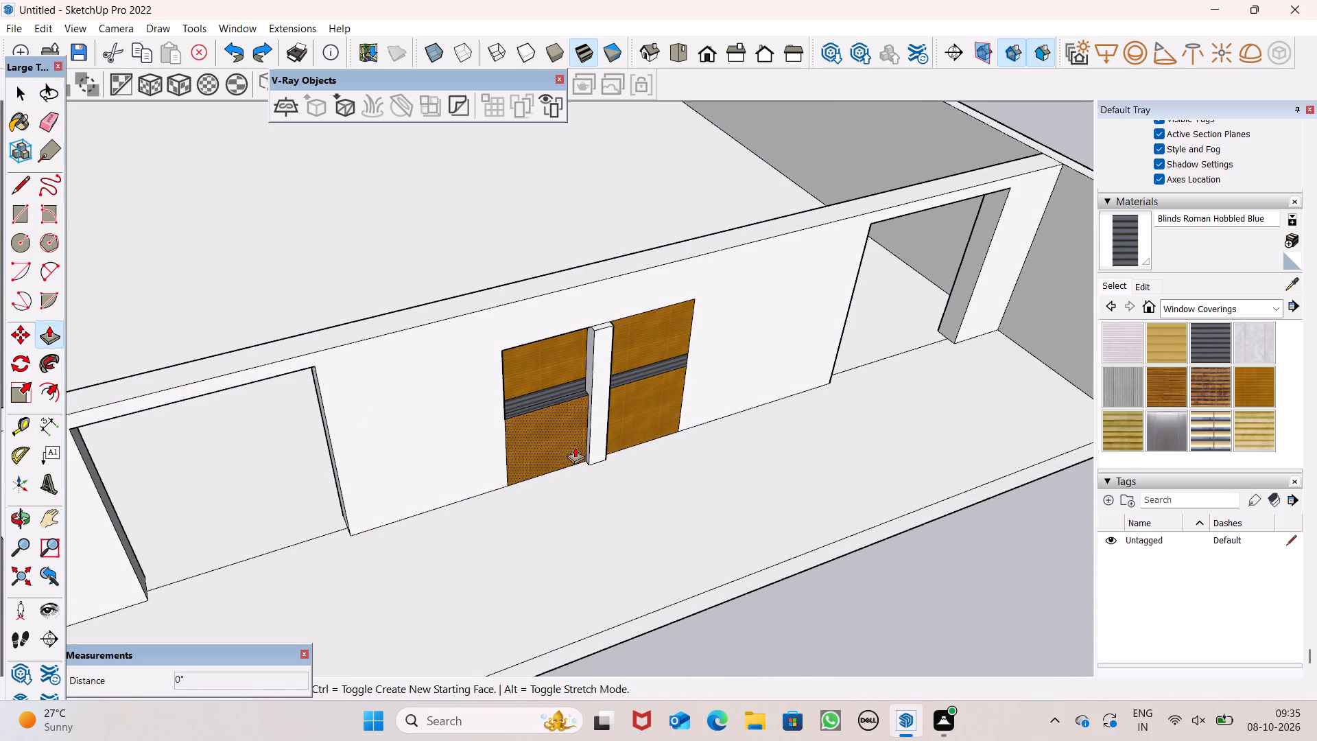
left_click_drag(572, 445, 555, 371)
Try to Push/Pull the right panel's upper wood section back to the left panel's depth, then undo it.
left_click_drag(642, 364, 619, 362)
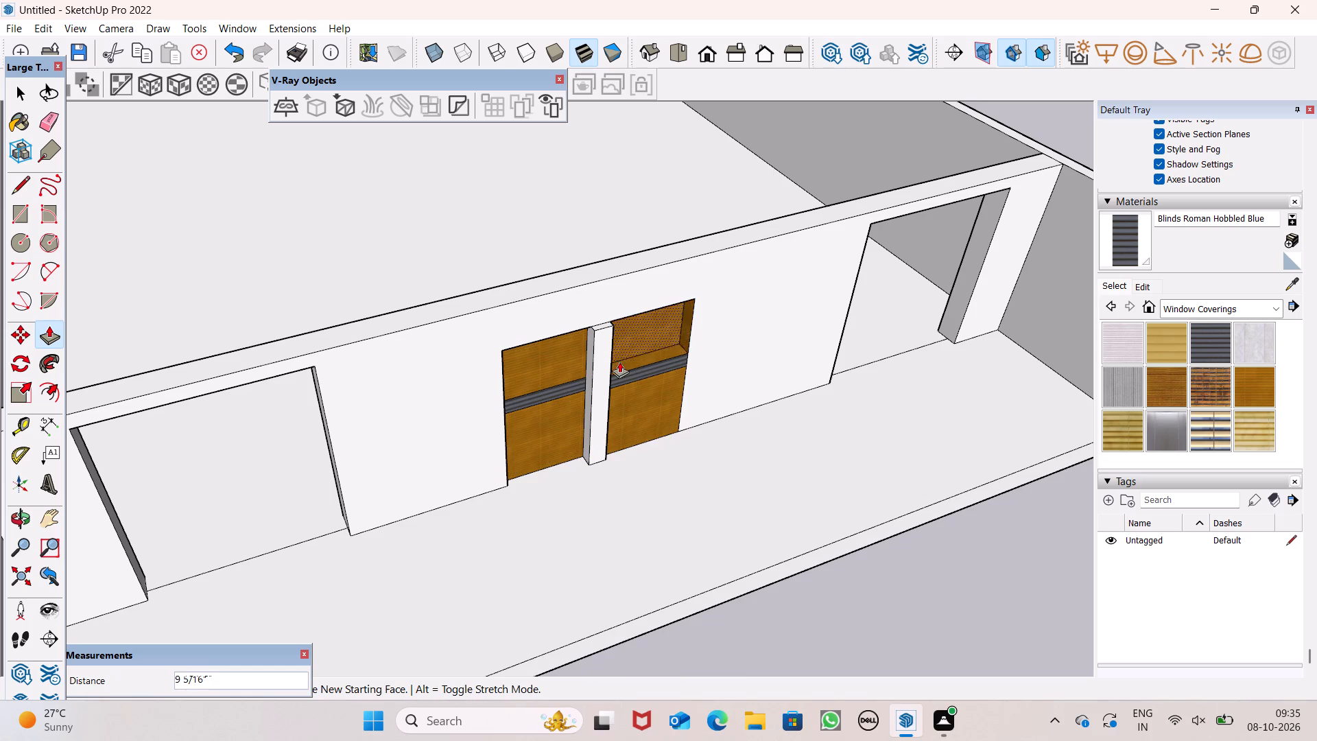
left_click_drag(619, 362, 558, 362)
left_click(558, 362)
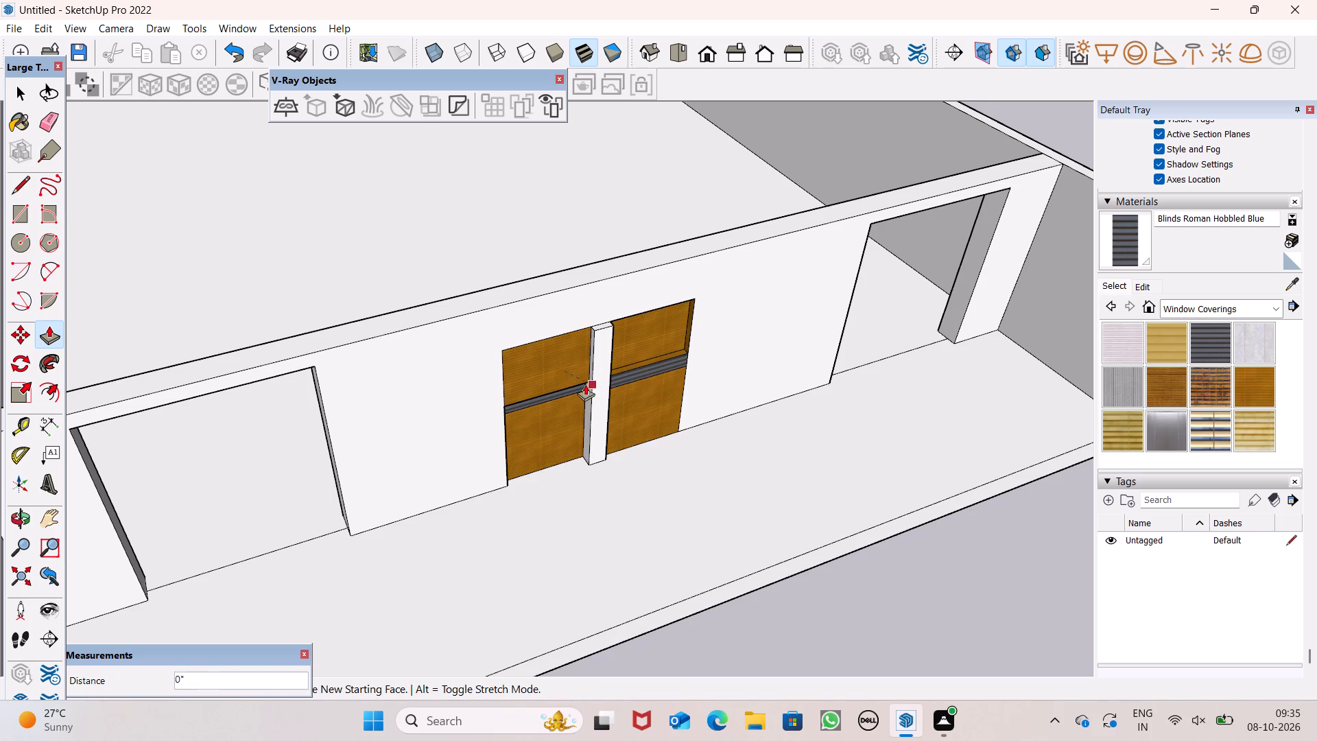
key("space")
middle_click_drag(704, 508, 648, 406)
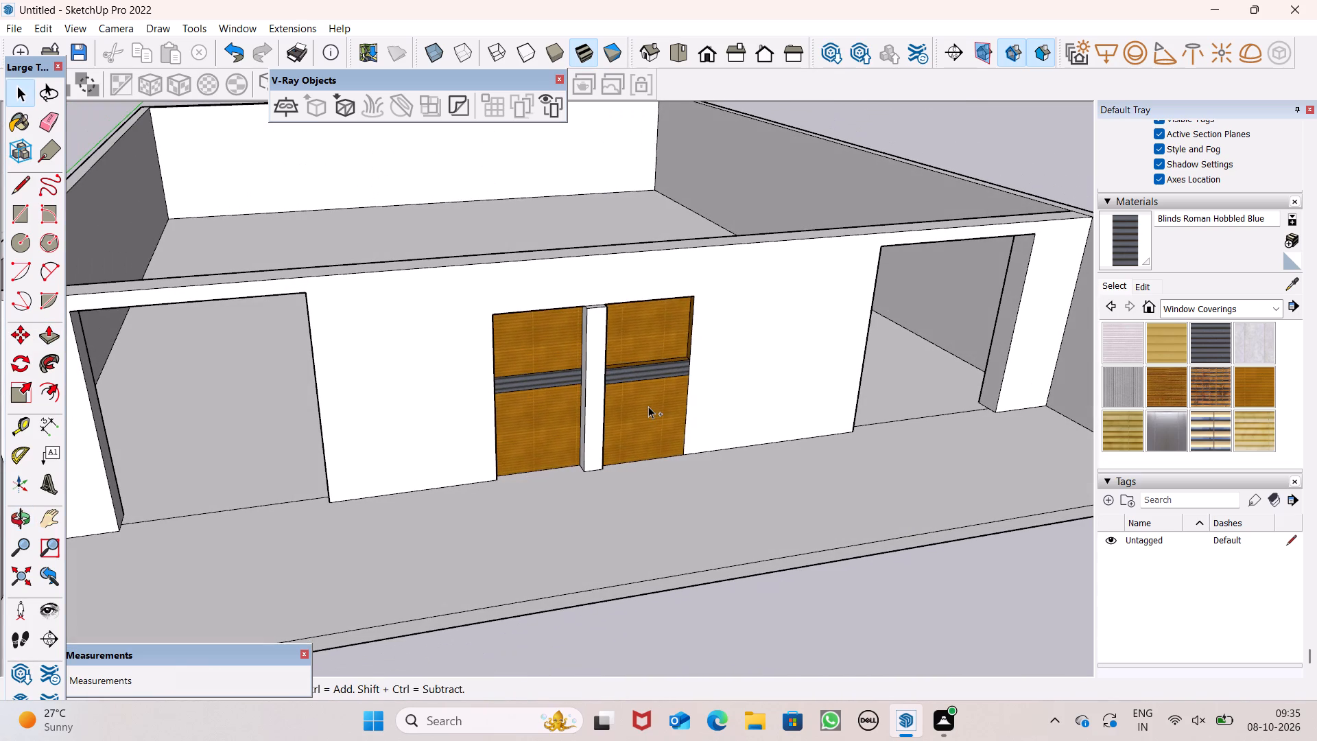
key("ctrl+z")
Push/Pull the right panel's lower wood, upper wood and narrow band back 4 1/16", level with the left panel.
middle_click_drag(655, 399, 676, 438)
scroll(681, 500, "up", 6)
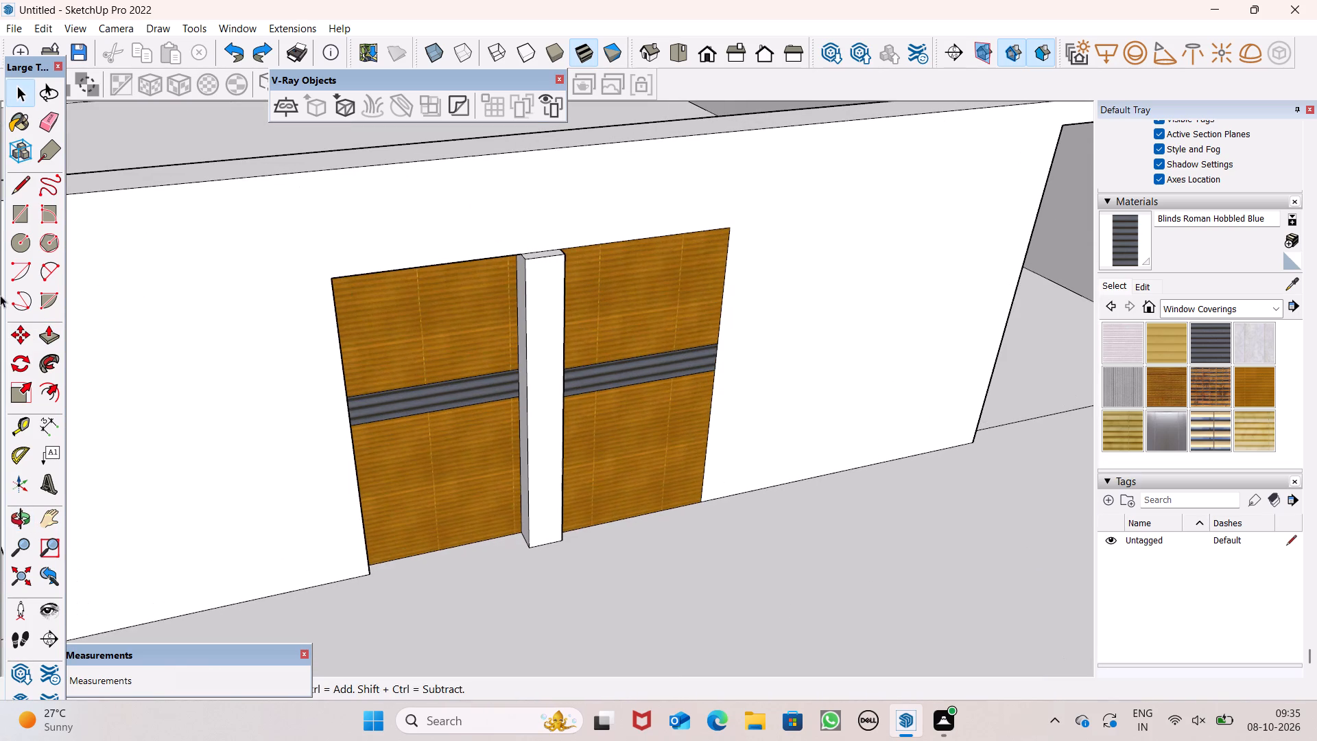
left_click(50, 323)
left_click_drag(596, 436, 497, 425)
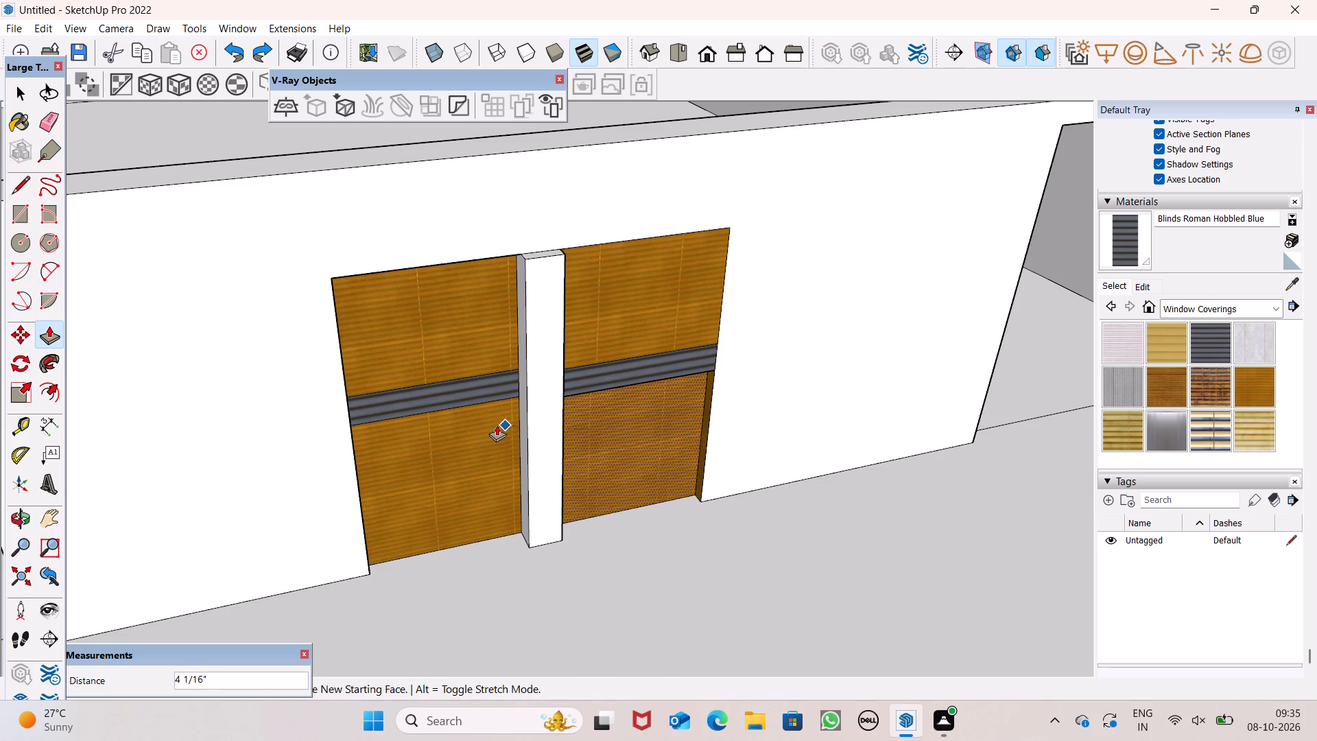
left_click_drag(497, 425, 495, 425)
left_click_drag(614, 307, 490, 322)
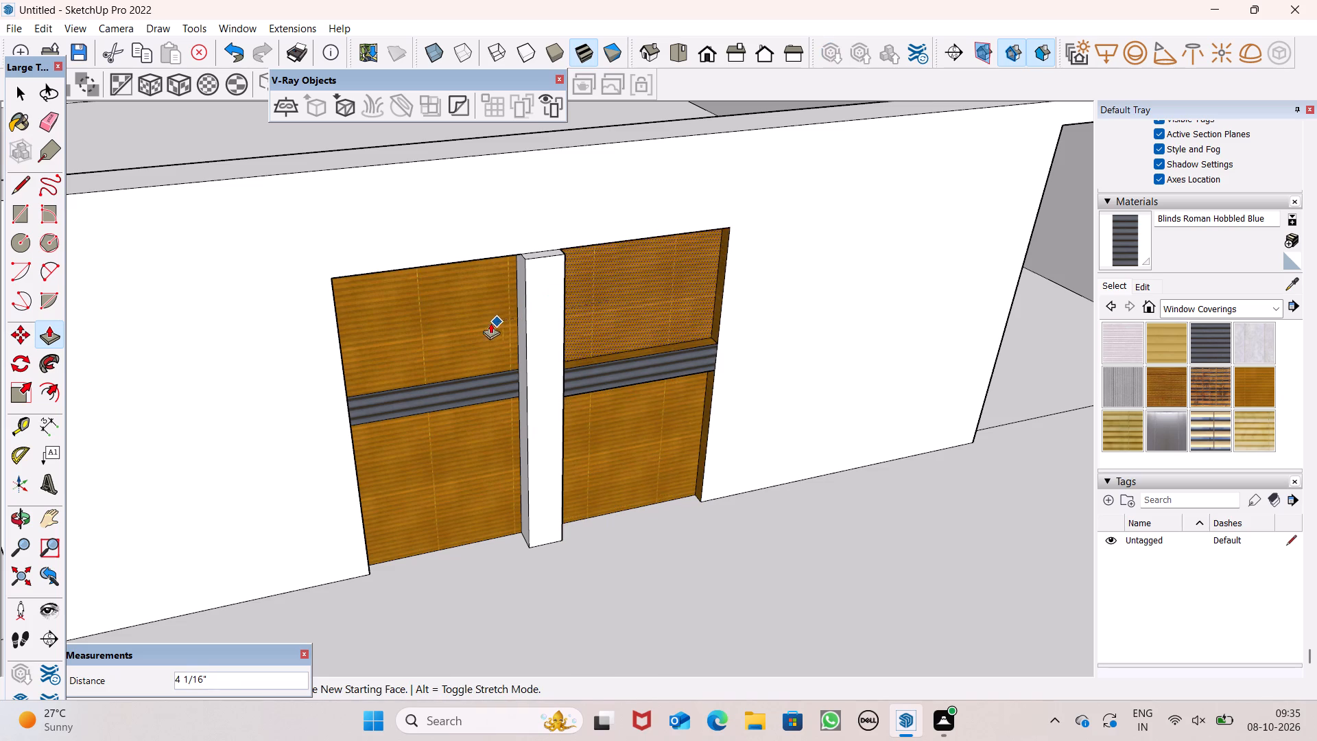
left_click_drag(490, 322, 479, 324)
left_click_drag(609, 377, 508, 389)
left_click(508, 387)
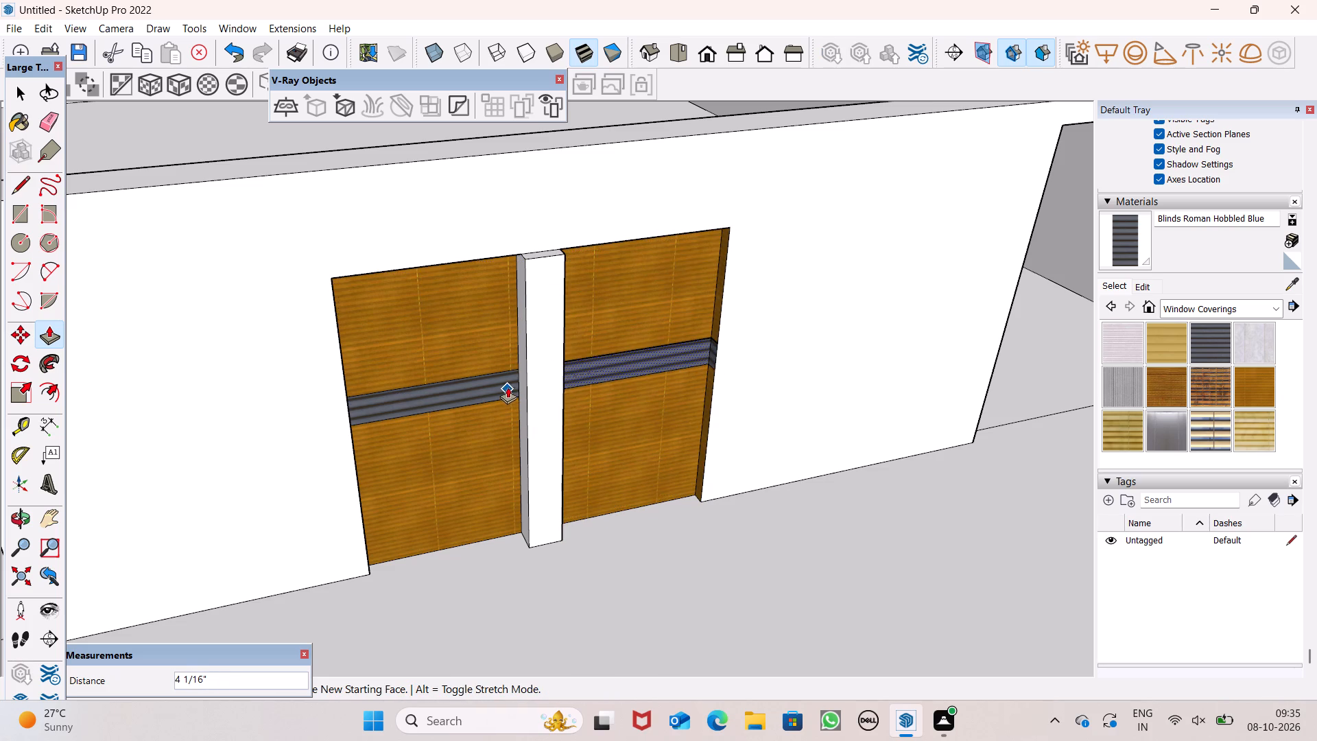
key("space")
Examine the recessed panels, interior wall and doorways of the whole building from several angles.
scroll(428, 371, "down", 10)
middle_click_drag(572, 445, 423, 322)
scroll(680, 270, "down", 3)
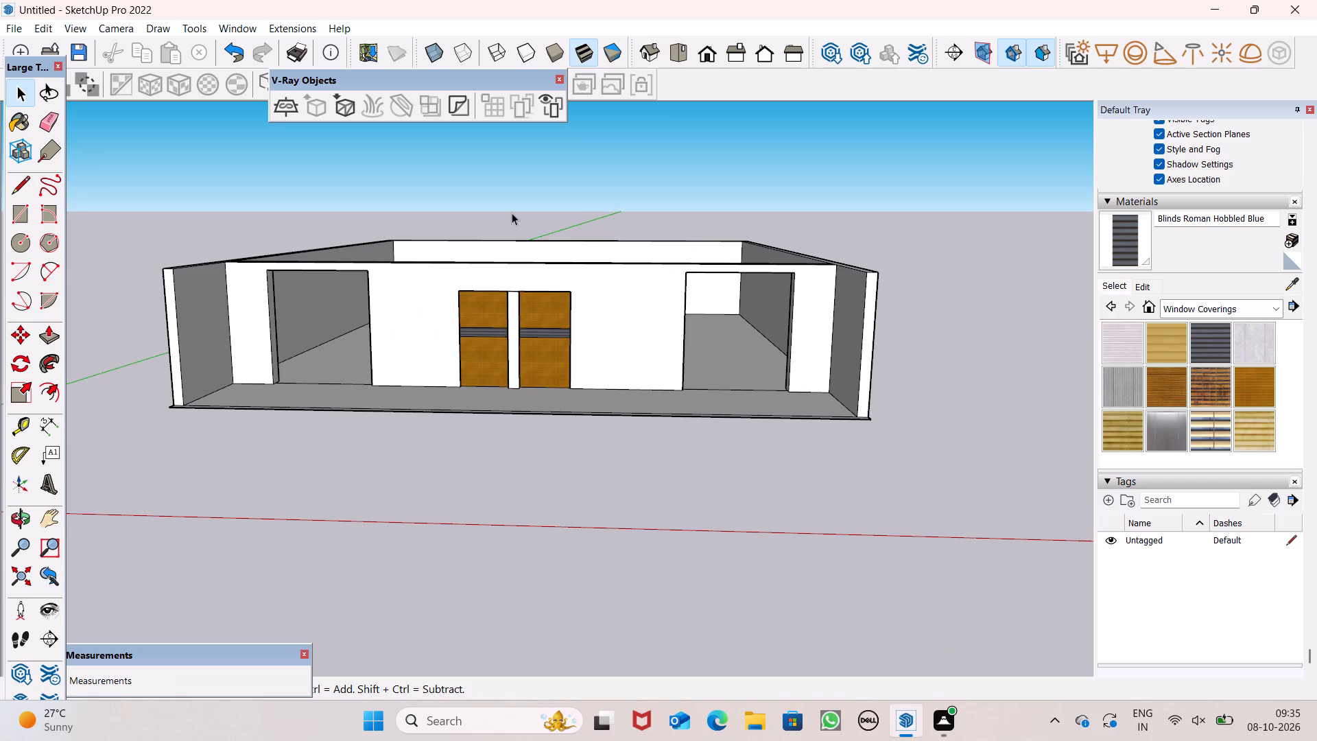
scroll(514, 316, "down", 2)
middle_click_drag(598, 378, 606, 387)
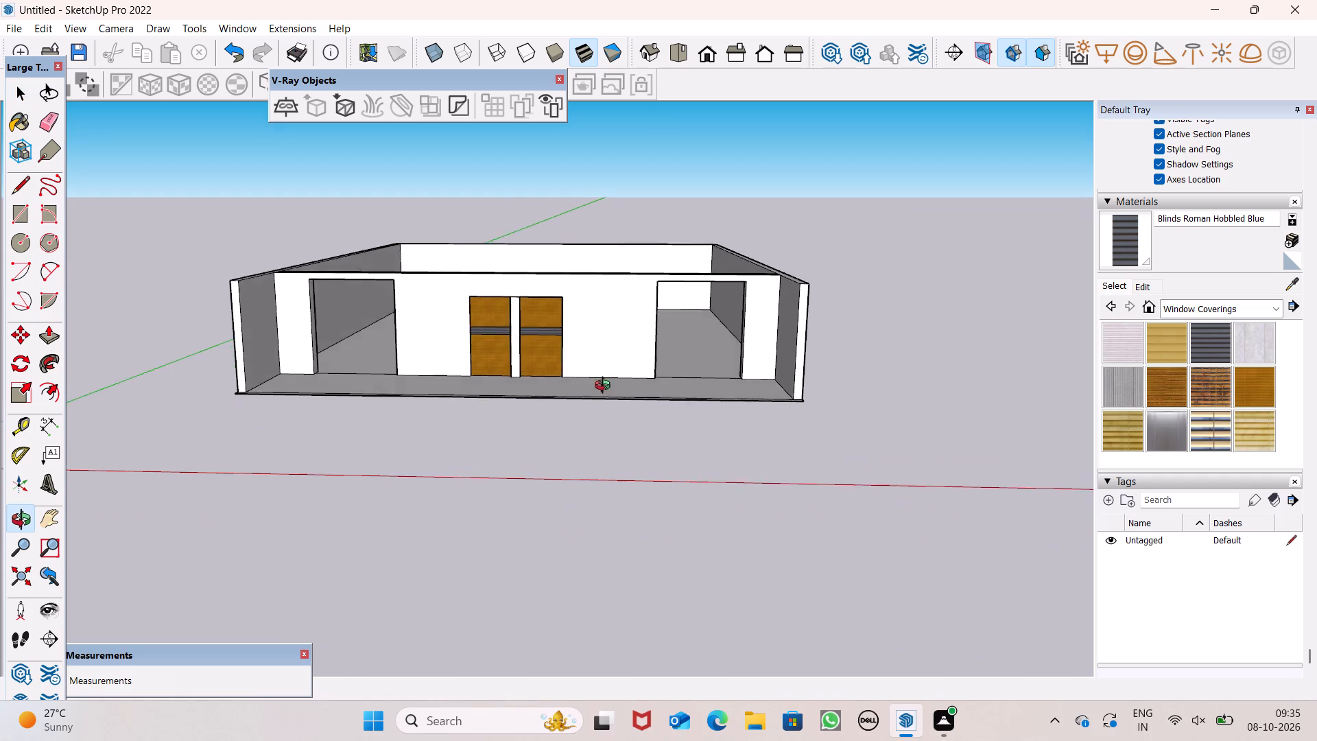
middle_click_drag(606, 387, 590, 559)
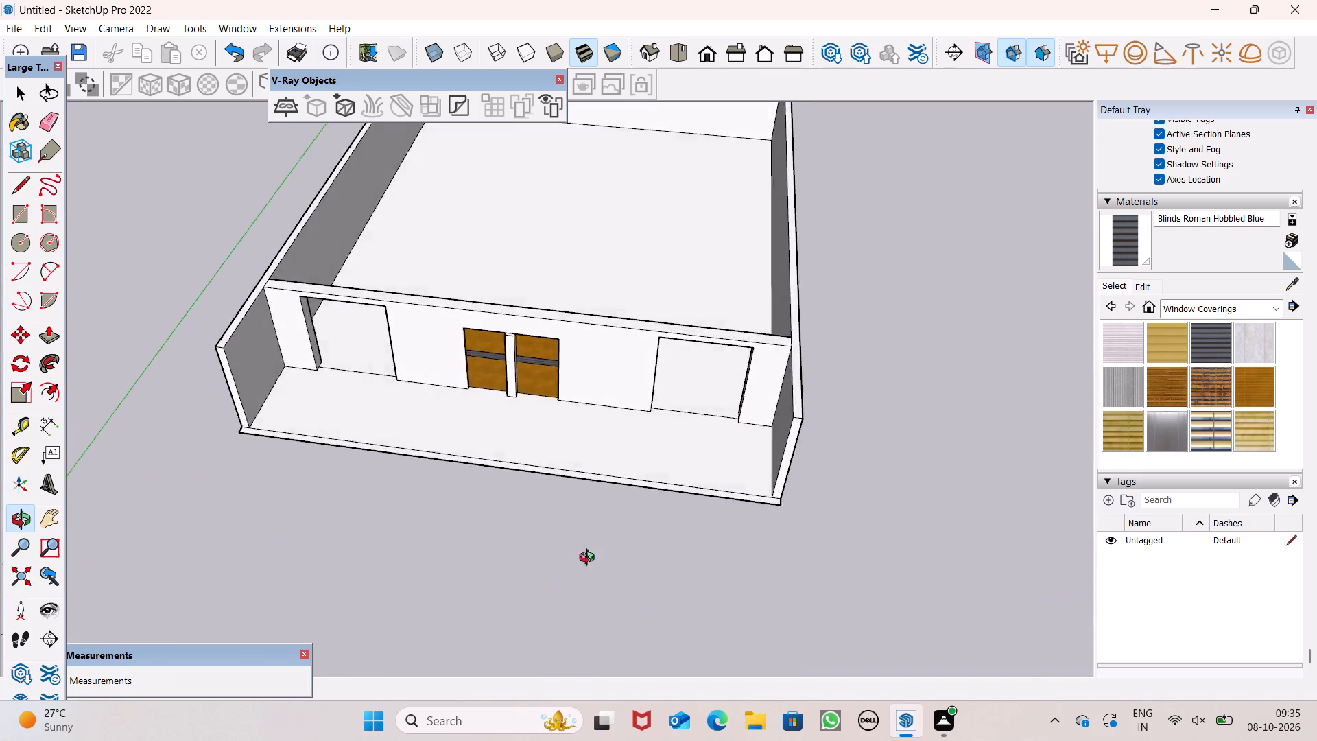
middle_click_drag(590, 559, 638, 499)
scroll(643, 477, "up", 1)
scroll(646, 345, "down", 2)
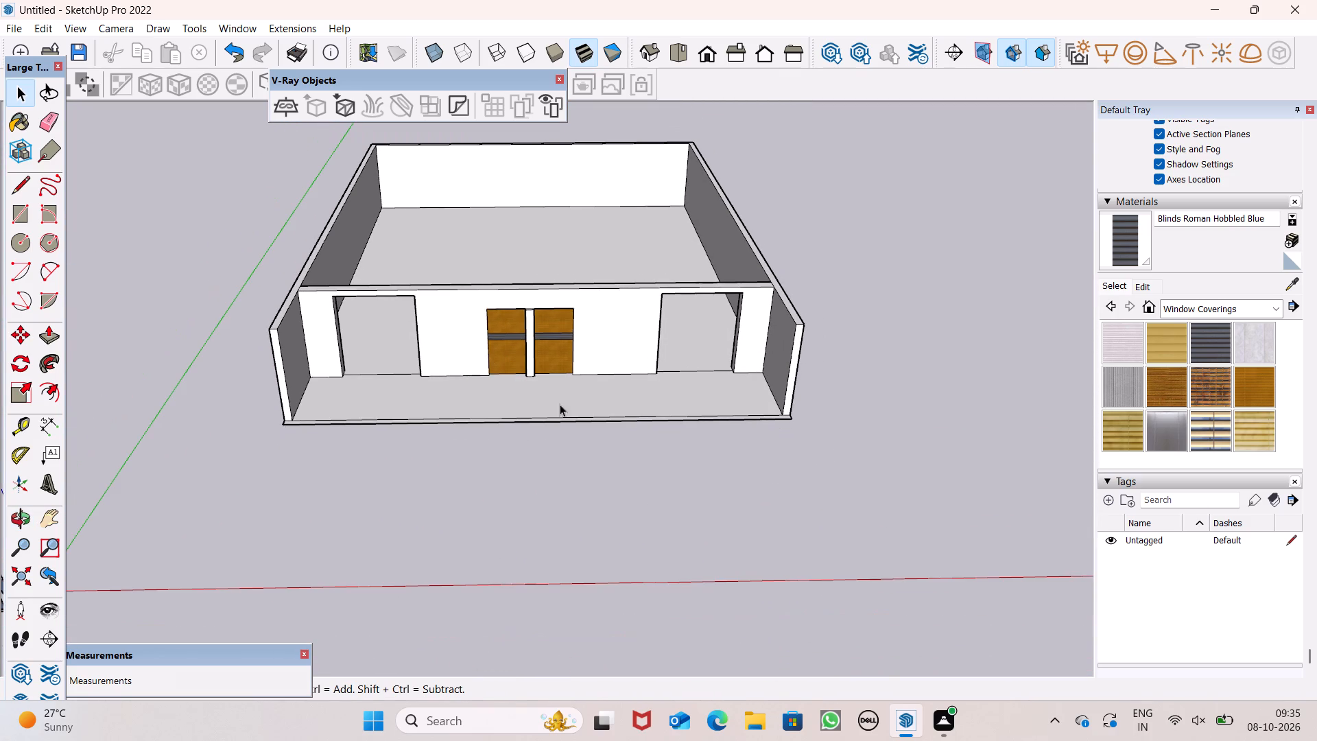
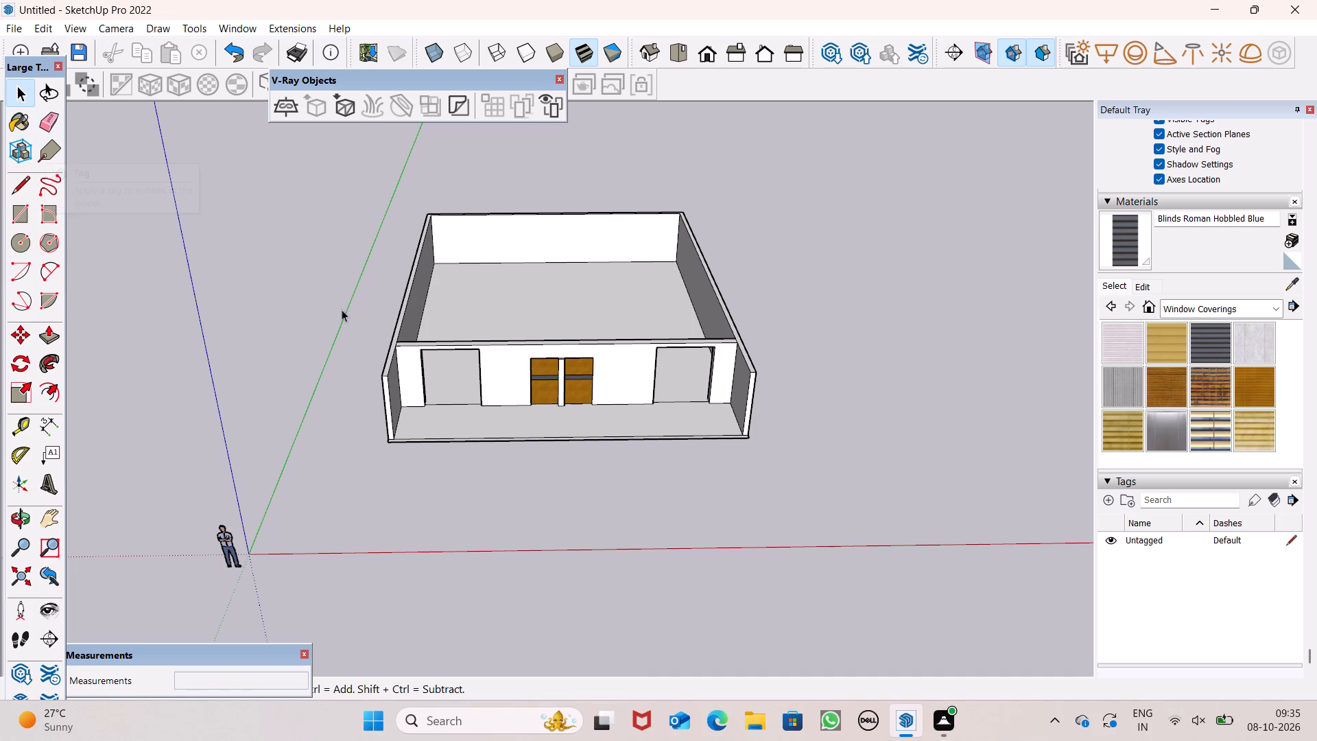
Examine the whole building from the front, below and above, including the large open room and the interior wall.
scroll(0, 196, "up", 2)
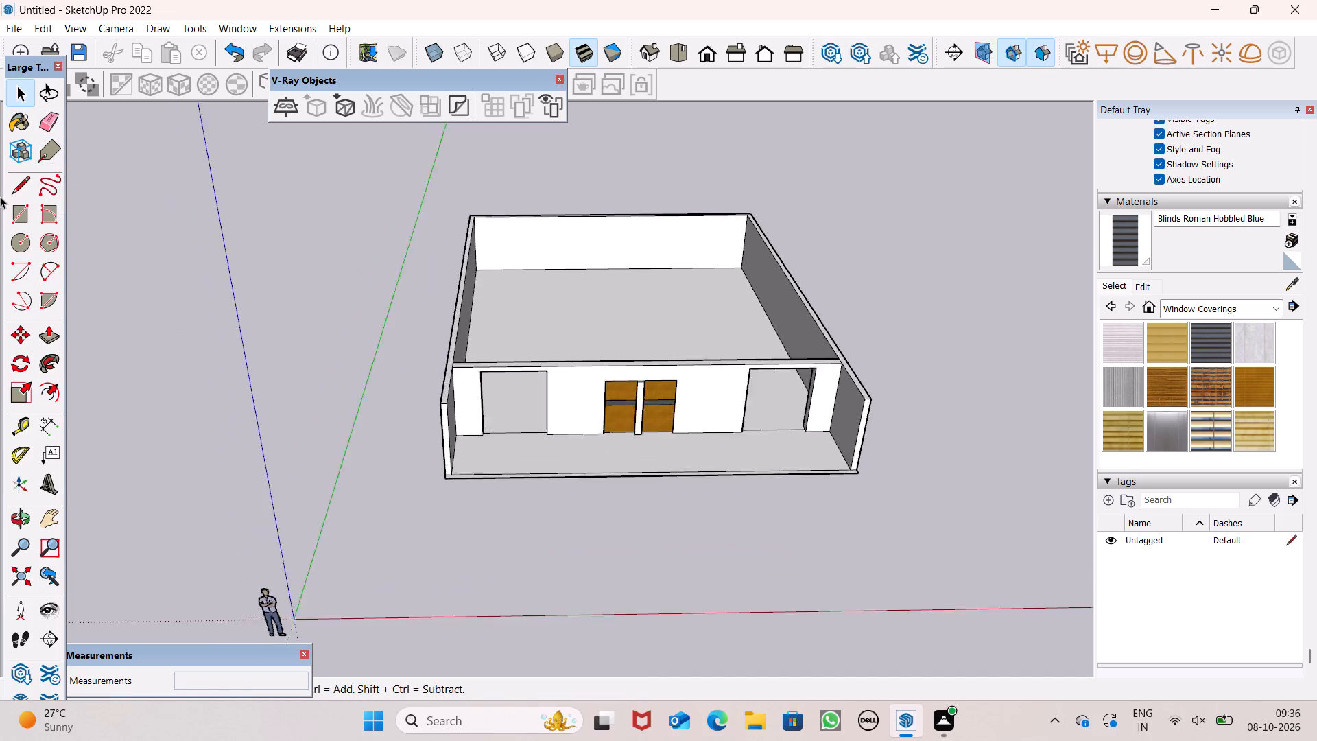
scroll(0, 196, "up", 1)
scroll(0, 196, "down", 2)
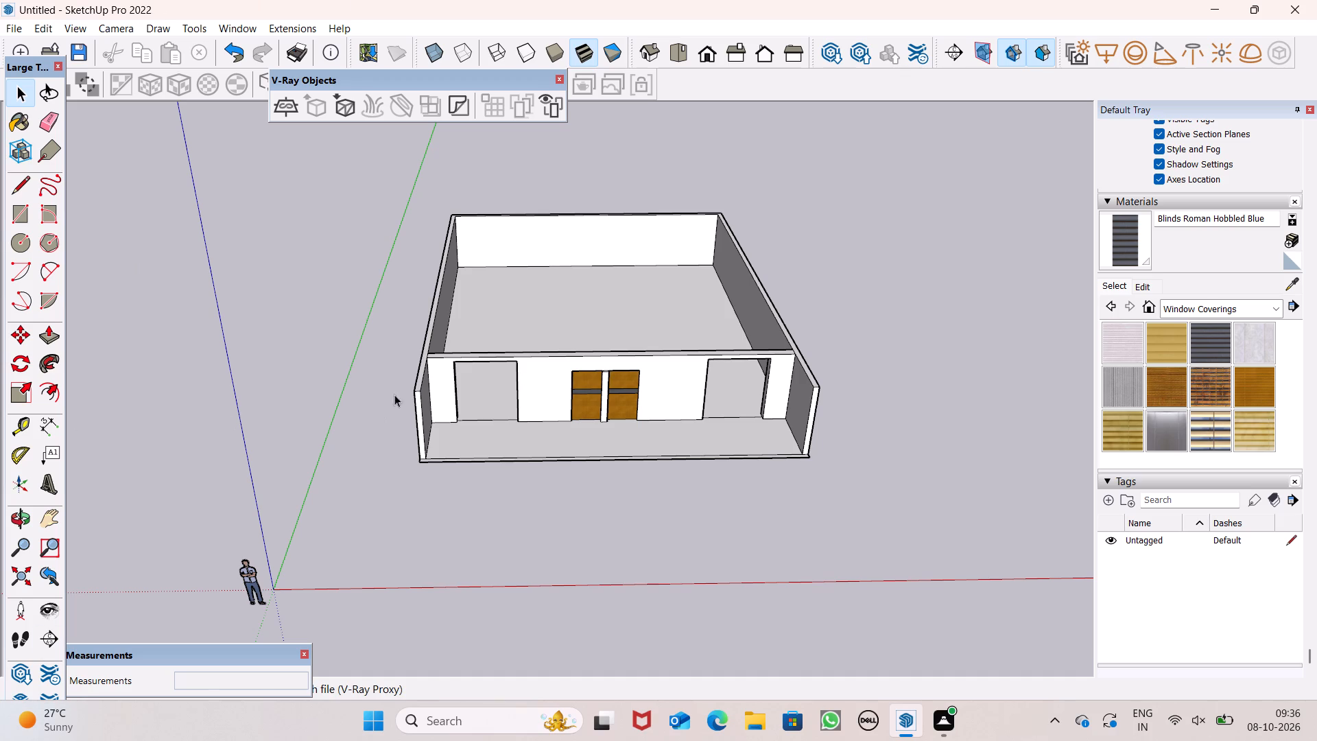
scroll(486, 355, "up", 5)
scroll(564, 370, "down", 4)
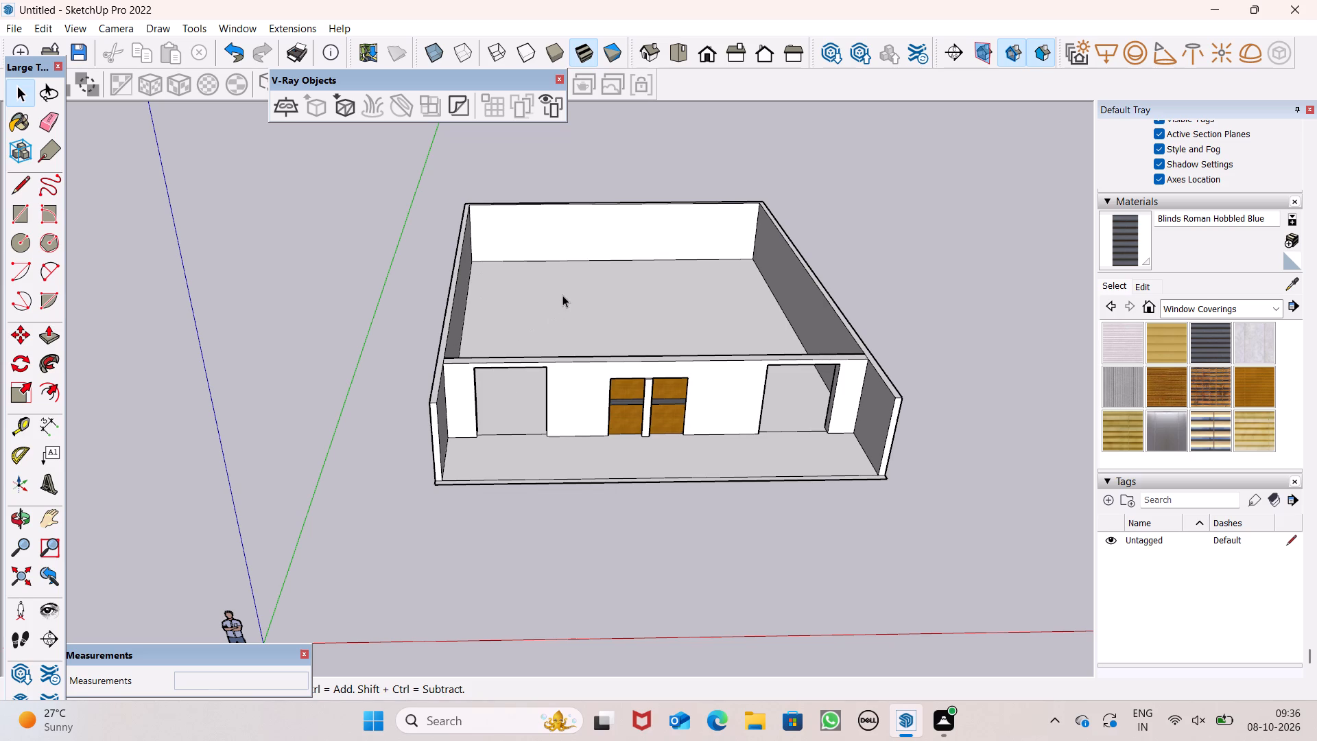
scroll(527, 307, "up", 1)
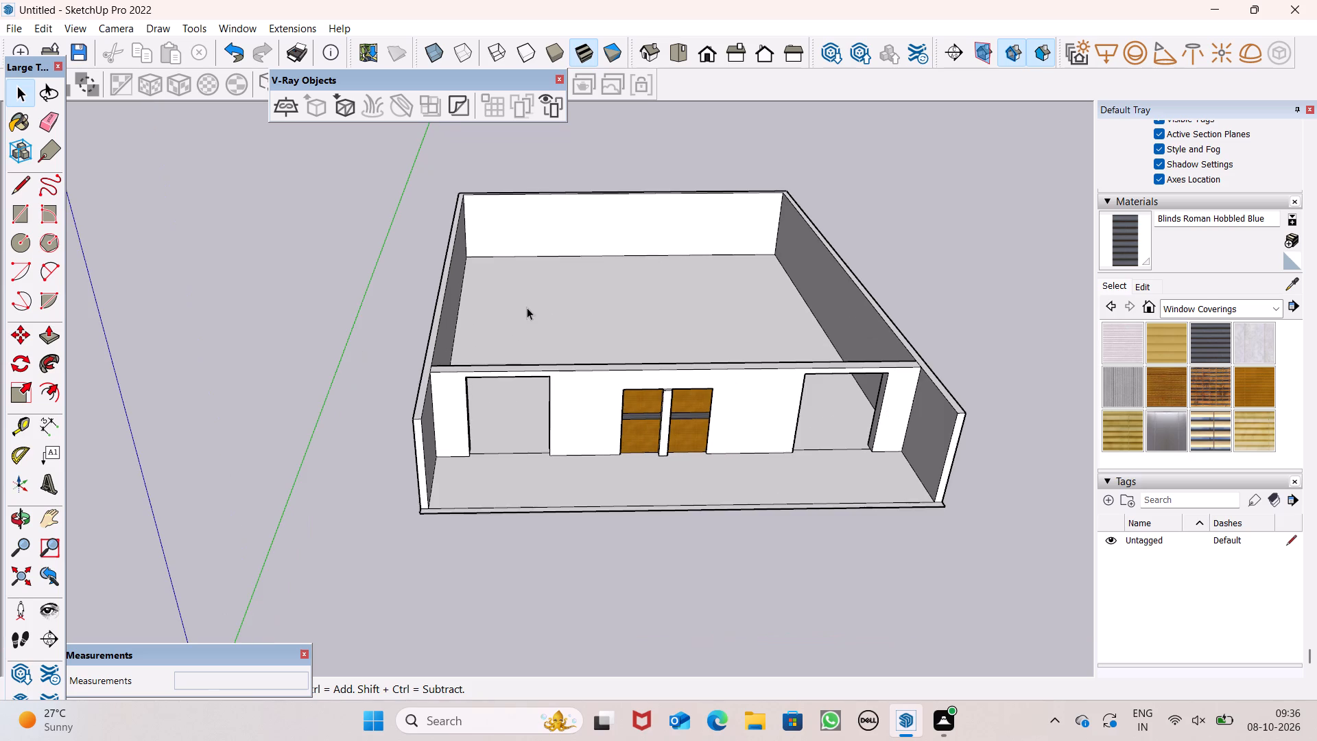
scroll(535, 332, "down", 1)
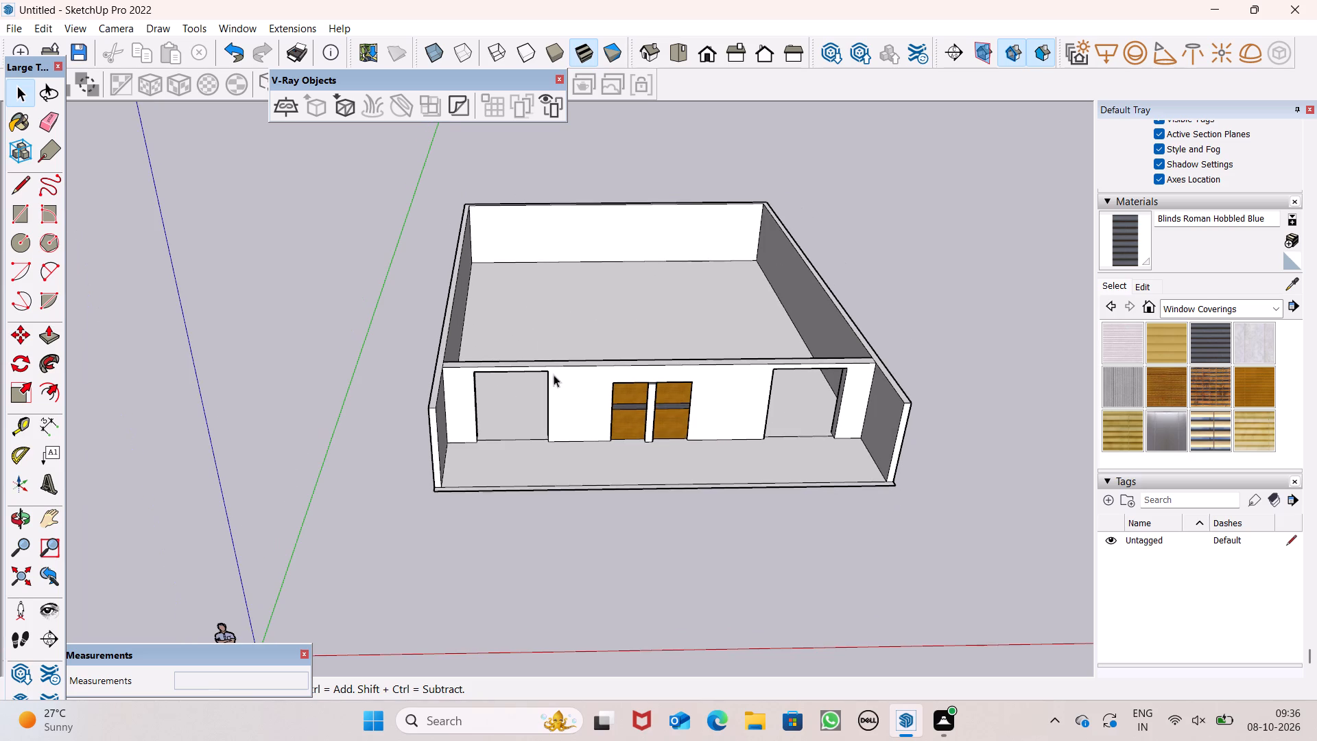
middle_click_drag(551, 374, 512, 334)
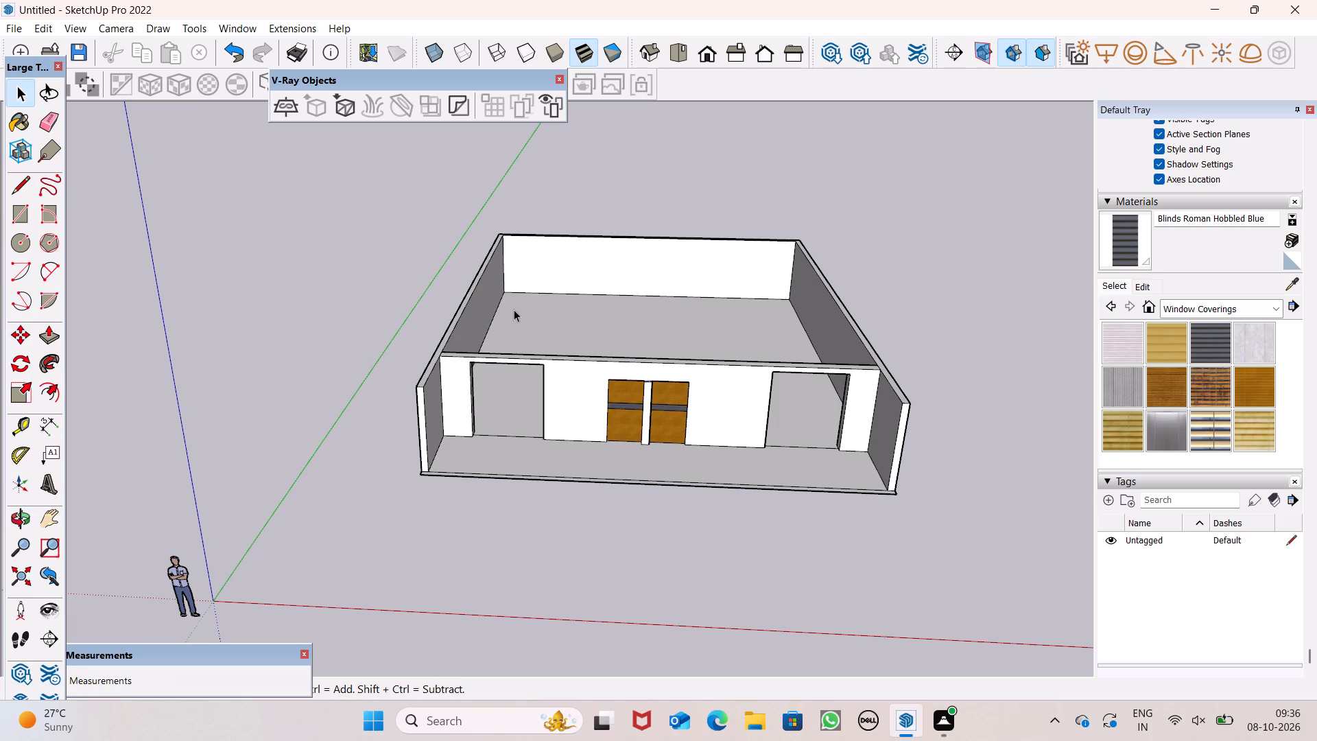
scroll(517, 301, "down", 3)
scroll(534, 271, "up", 7)
scroll(606, 290, "up", 1)
scroll(607, 295, "down", 1)
middle_click_drag(703, 356, 715, 390)
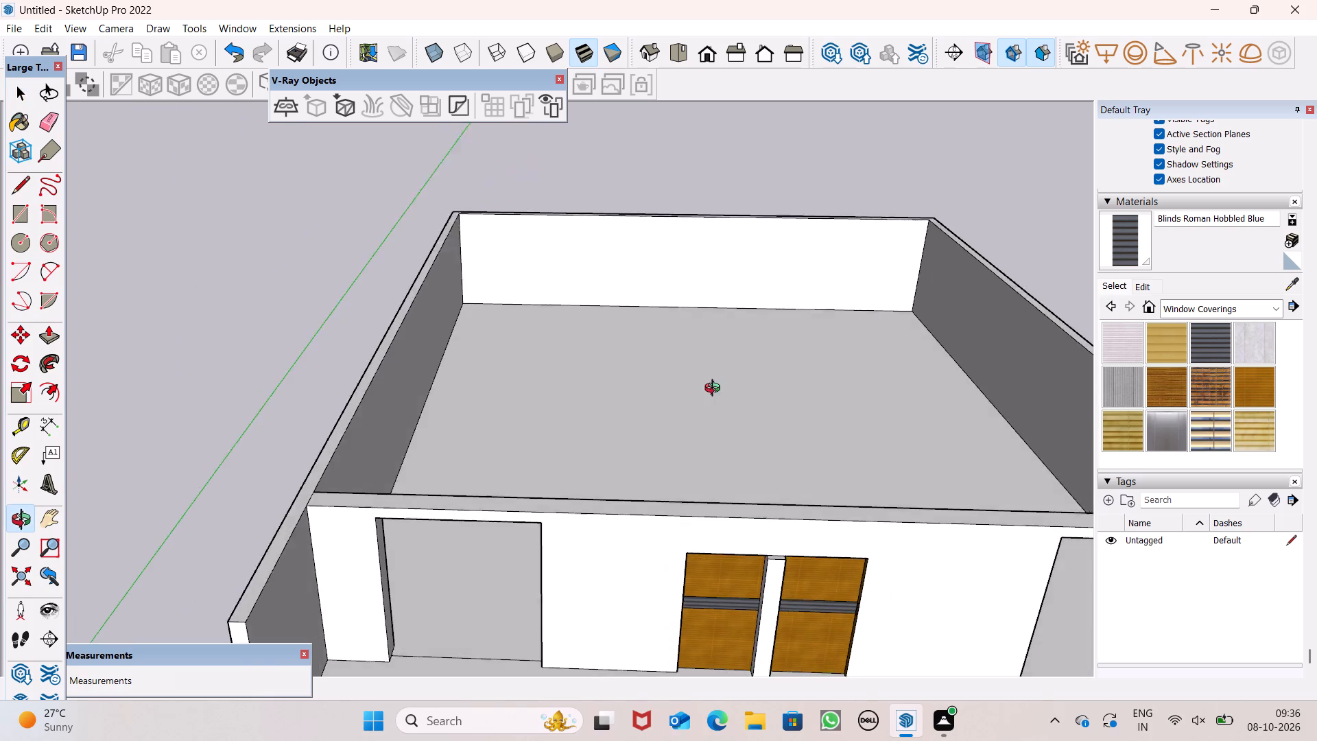
middle_click_drag(715, 390, 713, 394)
scroll(702, 358, "down", 11)
middle_click_drag(719, 386, 920, 132)
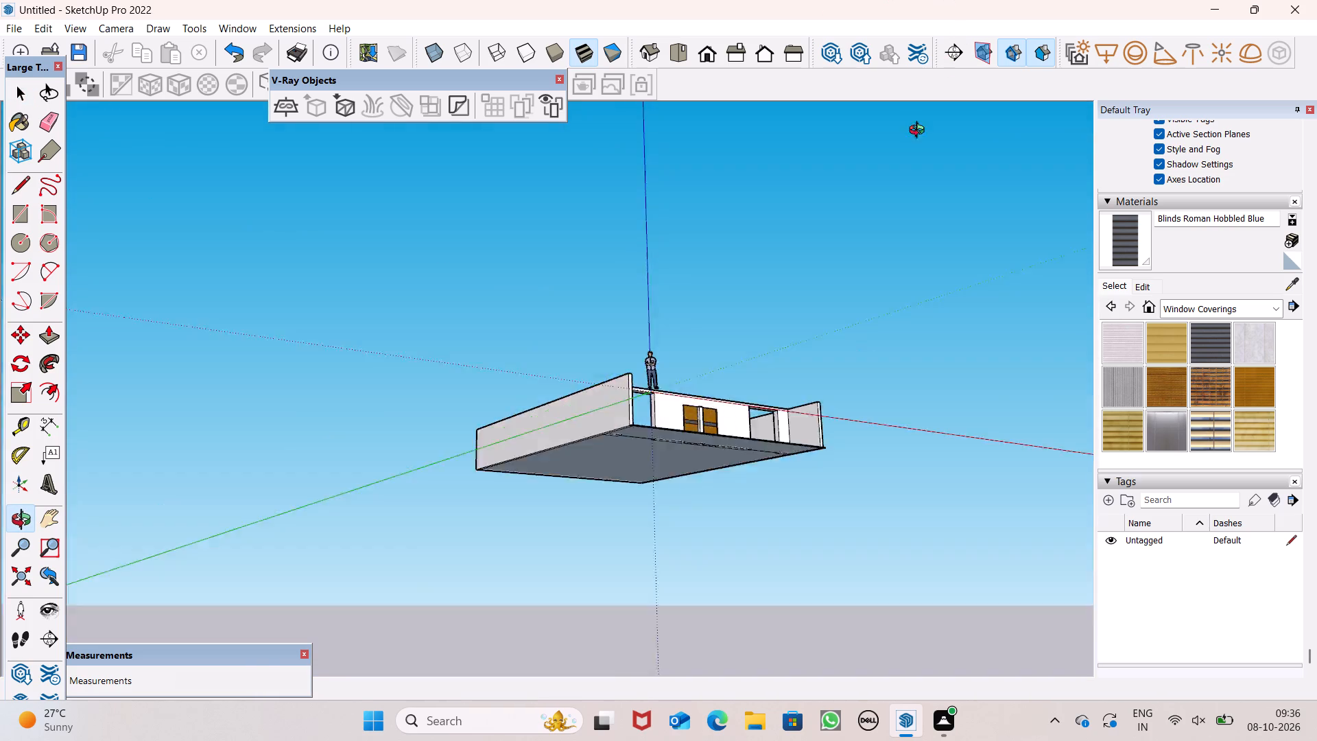
middle_click_drag(920, 132, 737, 366)
scroll(683, 354, "down", 6)
scroll(734, 305, "up", 5)
scroll(734, 305, "down", 1)
scroll(748, 315, "up", 1)
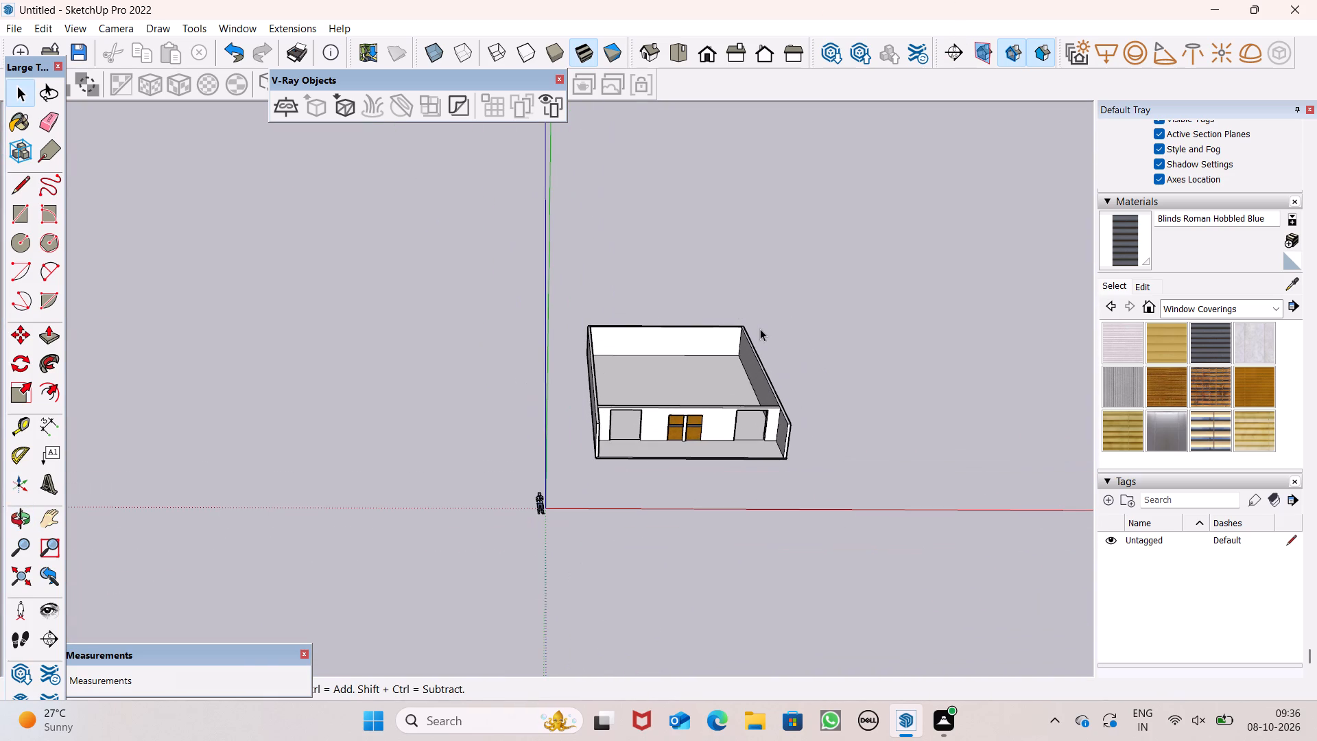
scroll(584, 376, "up", 3)
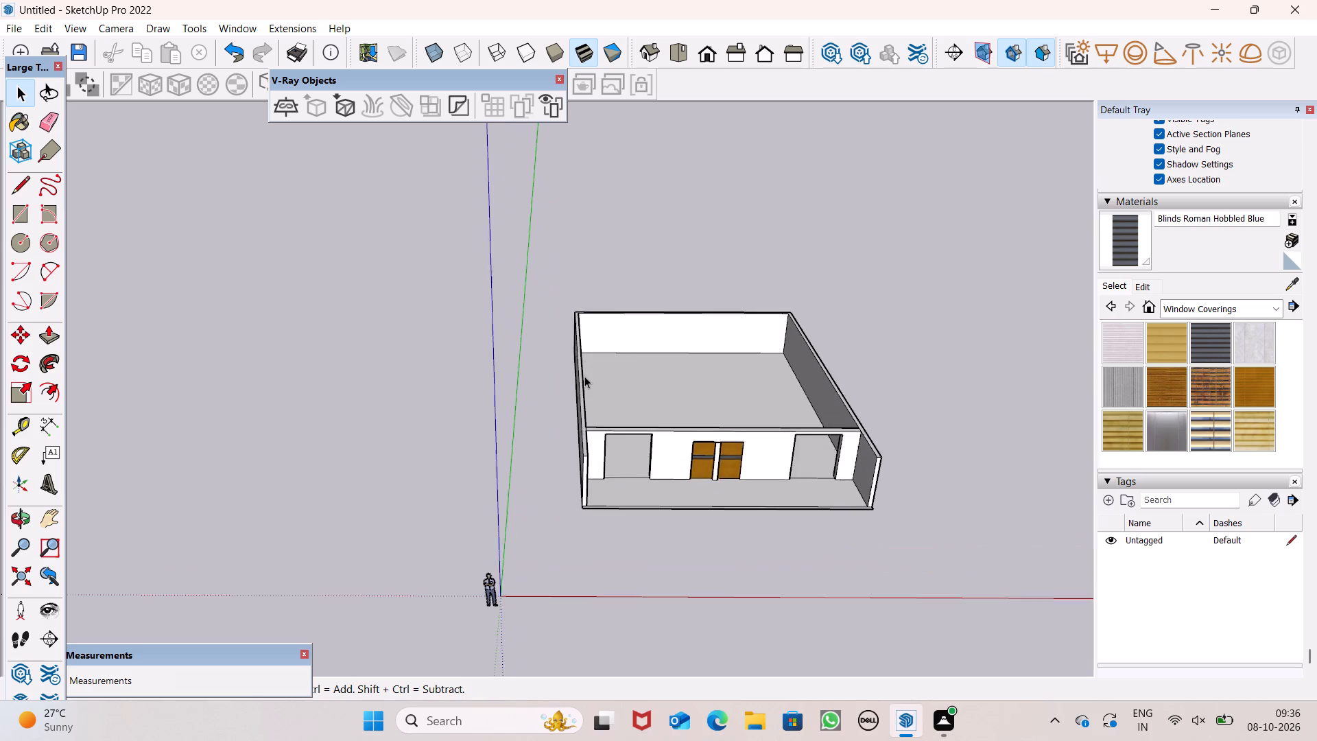
scroll(599, 370, "down", 6)
scroll(677, 357, "down", 4)
middle_click_drag(680, 366, 667, 443)
scroll(681, 366, "up", 6)
scroll(683, 363, "down", 1)
scroll(683, 363, "up", 1)
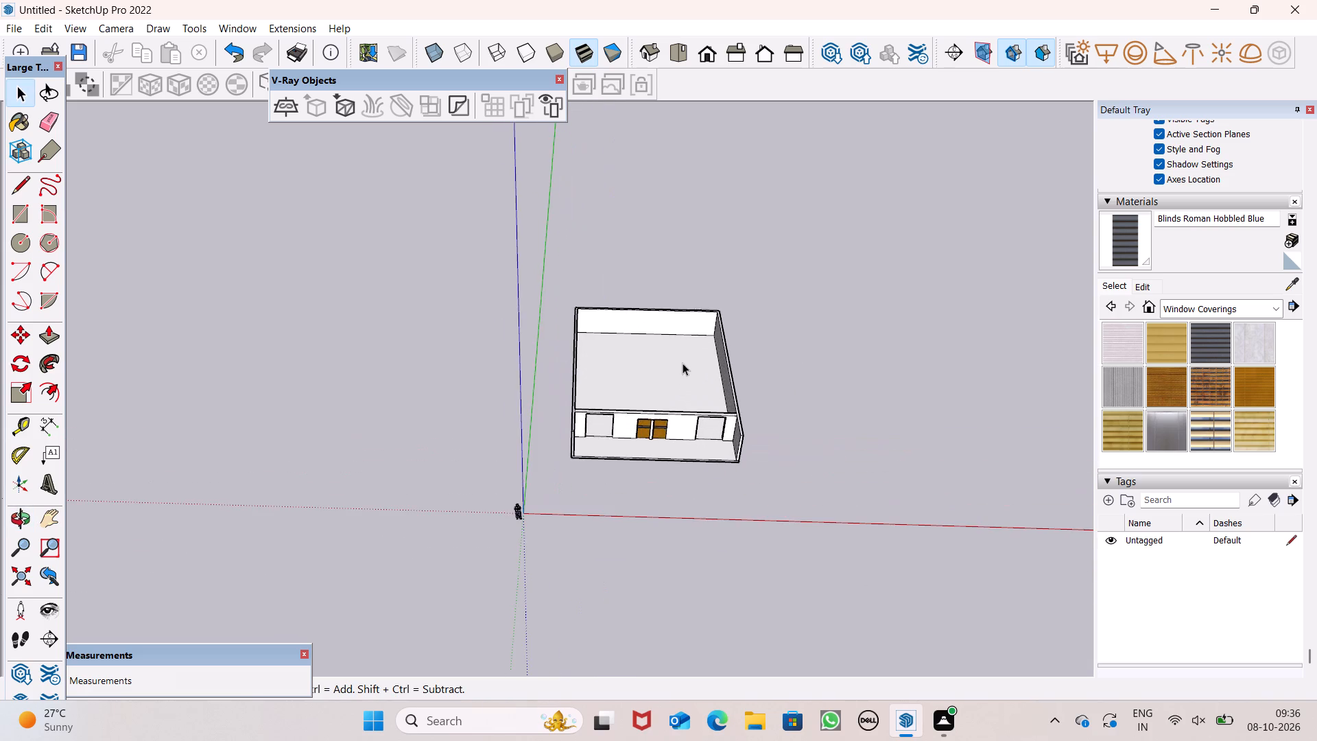
scroll(651, 360, "up", 10)
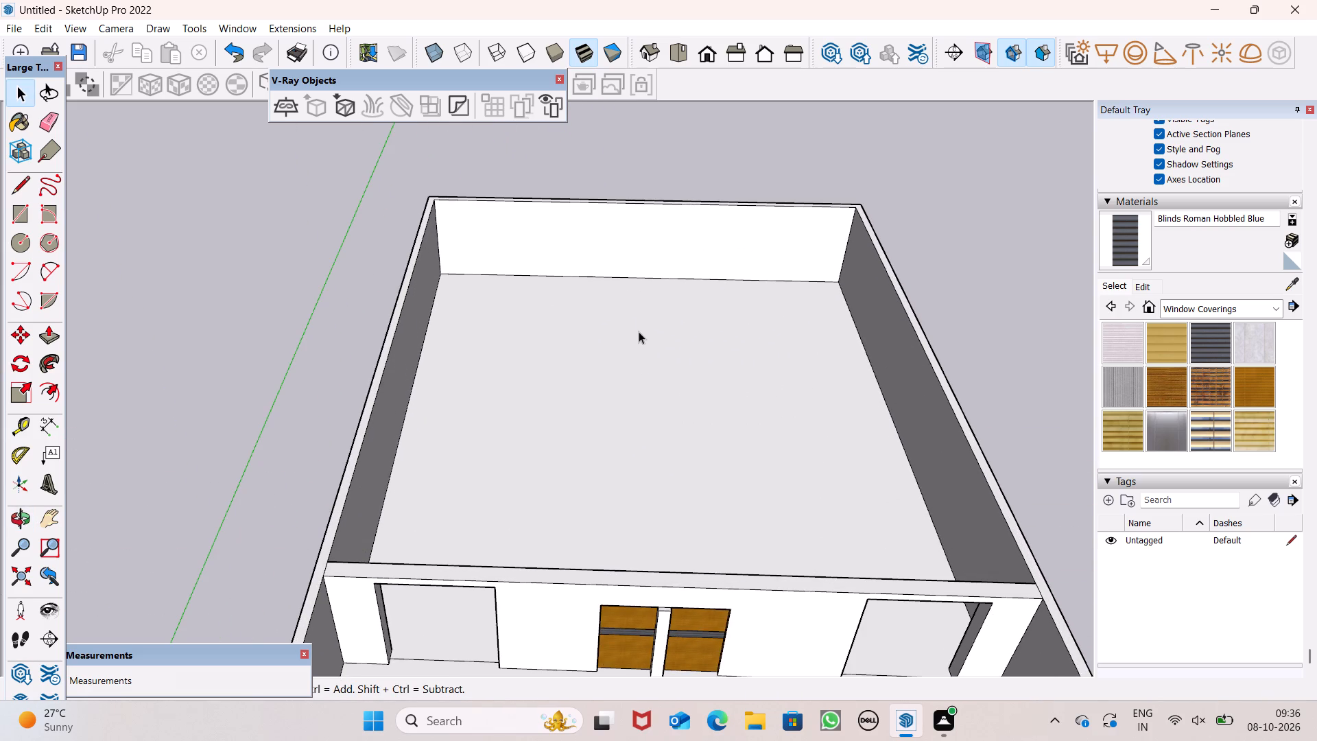
scroll(639, 331, "down", 1)
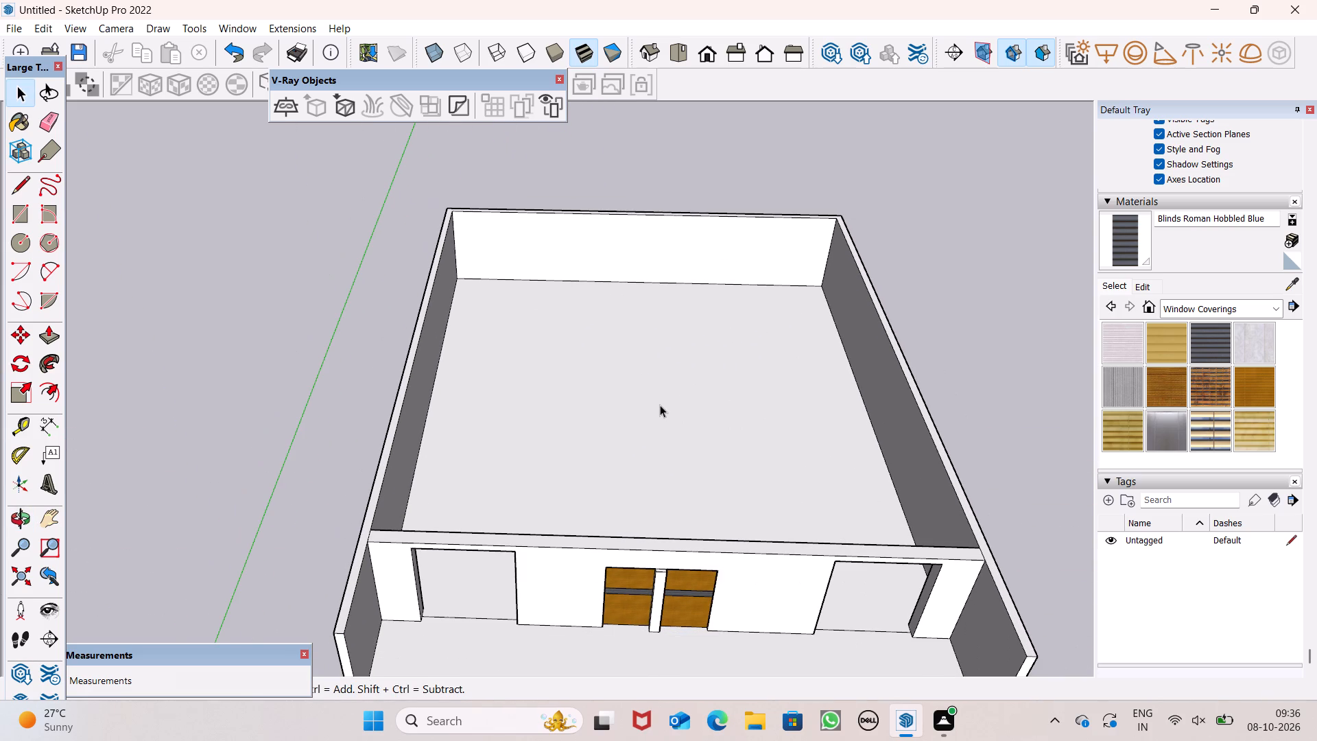
scroll(660, 414, "down", 1)
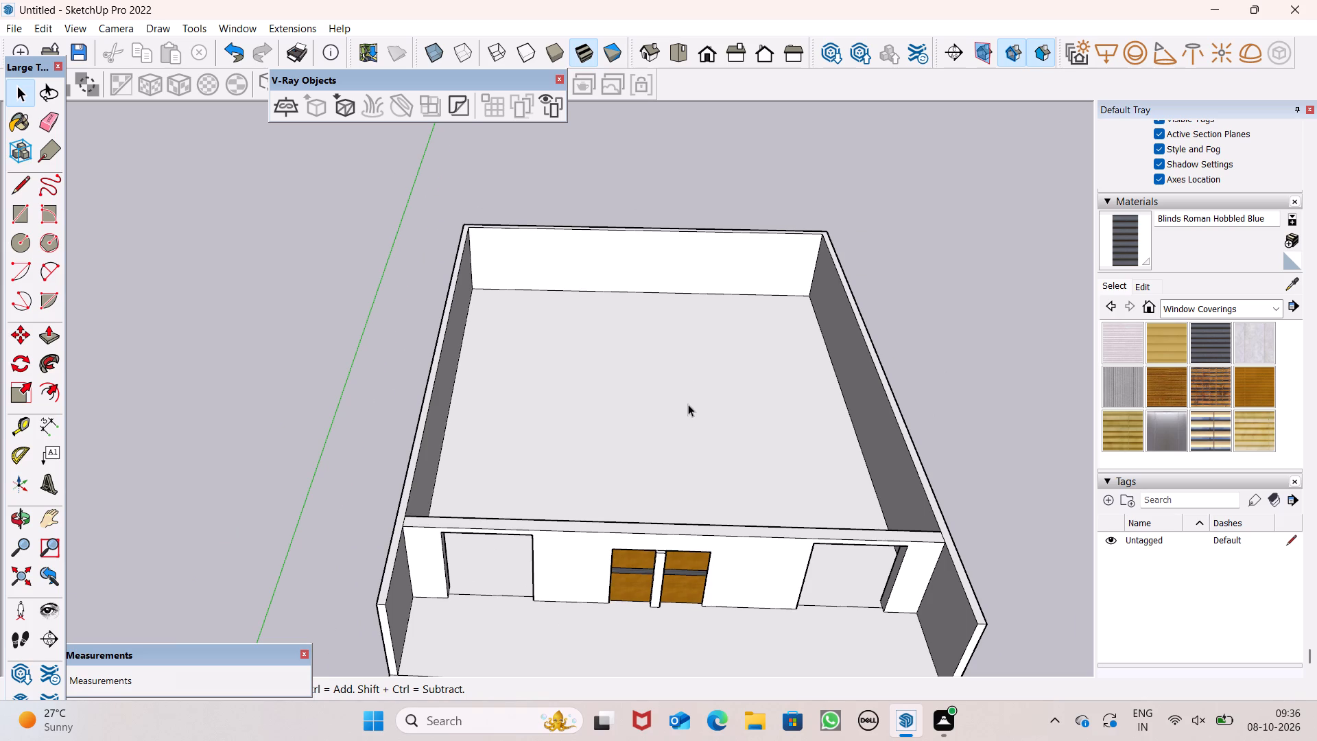
scroll(688, 404, "down", 2)
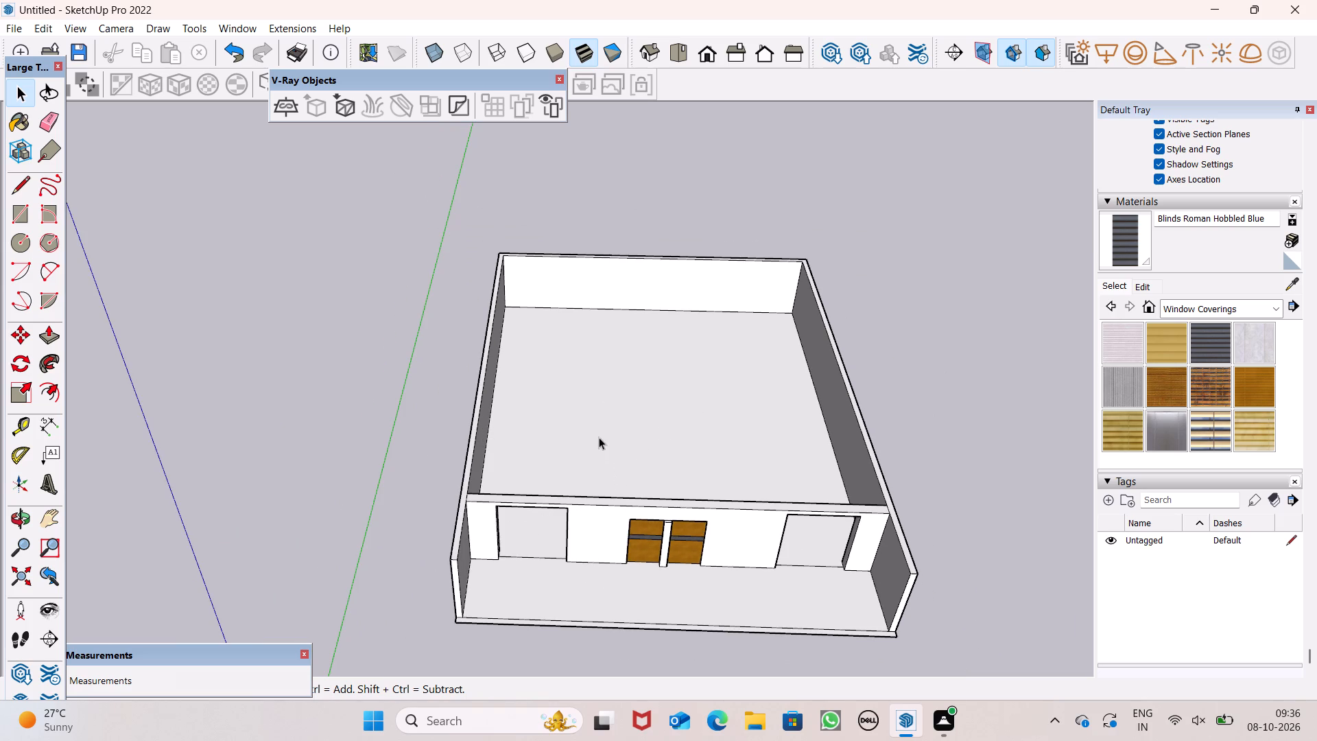
scroll(626, 447, "down", 1)
middle_click_drag(637, 465, 653, 445)
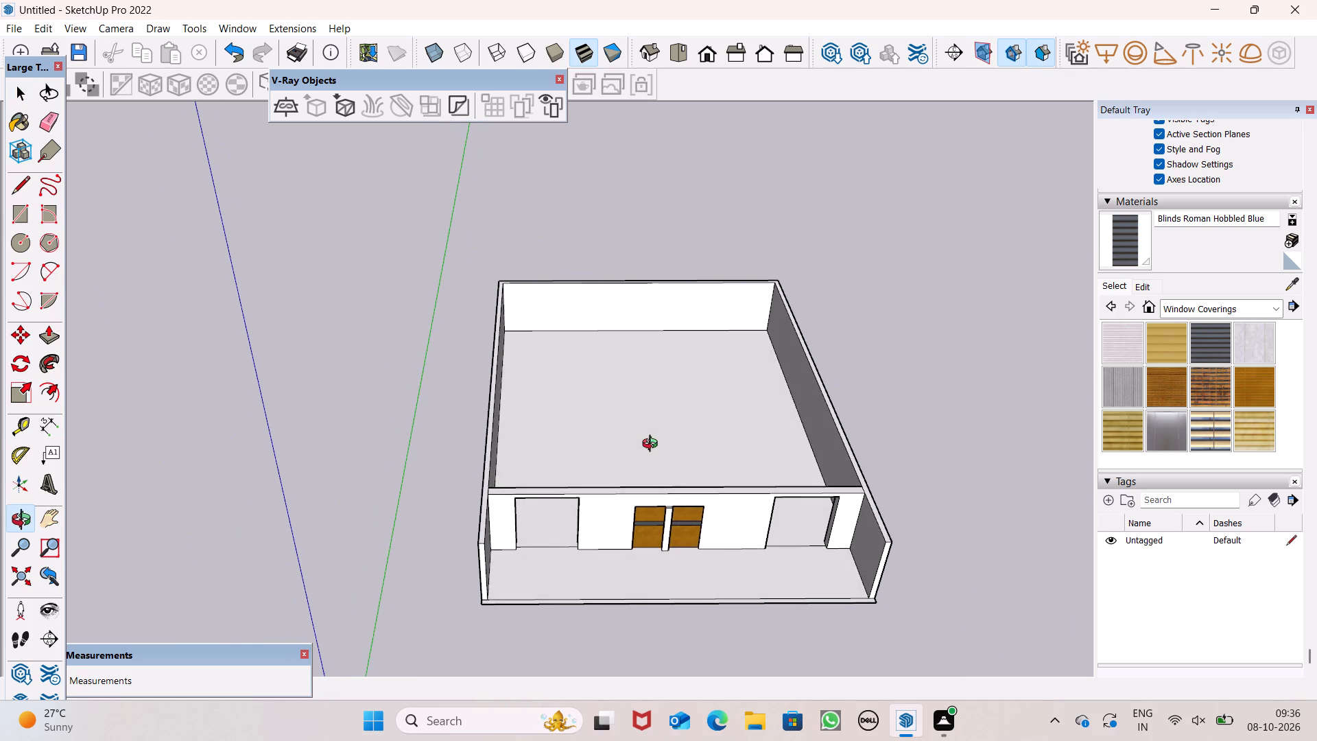
middle_click_drag(653, 445, 667, 494)
scroll(627, 443, "down", 2)
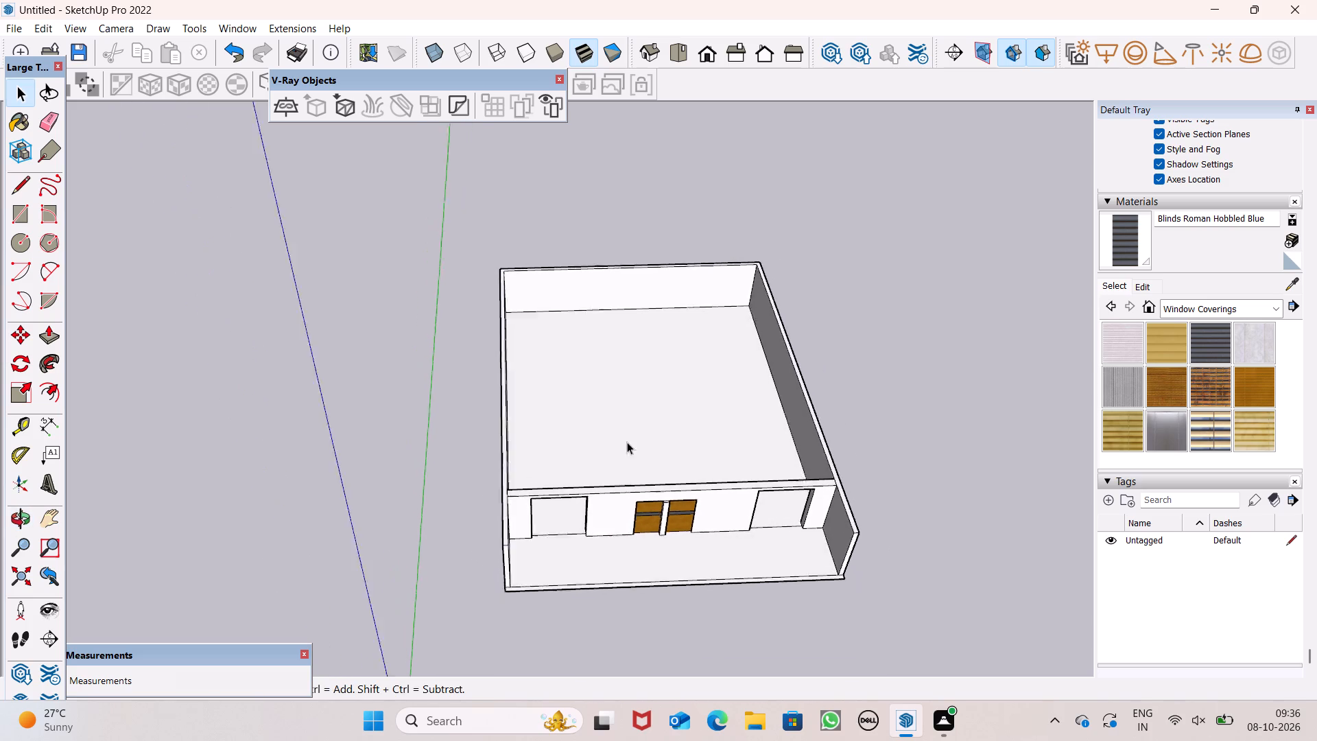
scroll(627, 442, "down", 2)
middle_click_drag(679, 473, 684, 395)
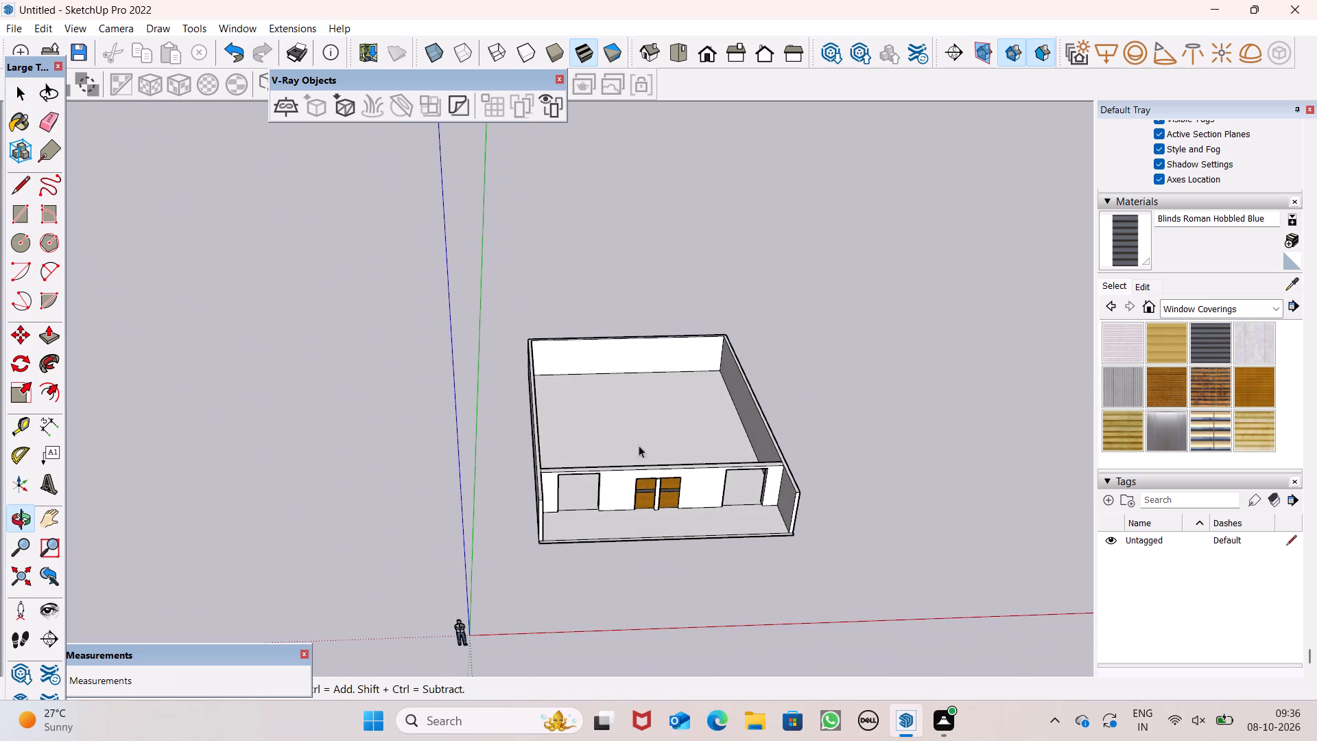
scroll(631, 466, "up", 5)
middle_click_drag(669, 473, 689, 587)
scroll(498, 386, "up", 4)
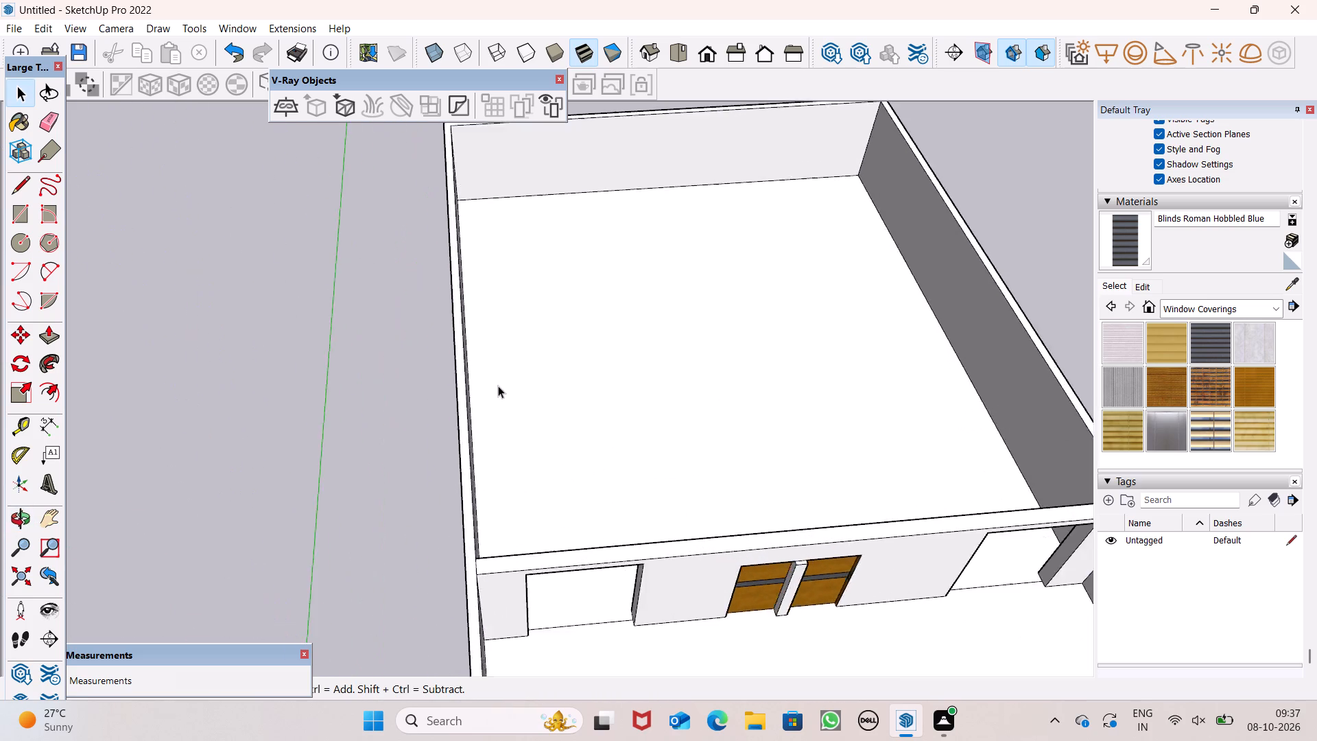
scroll(498, 386, "down", 6)
middle_click_drag(636, 491, 656, 585)
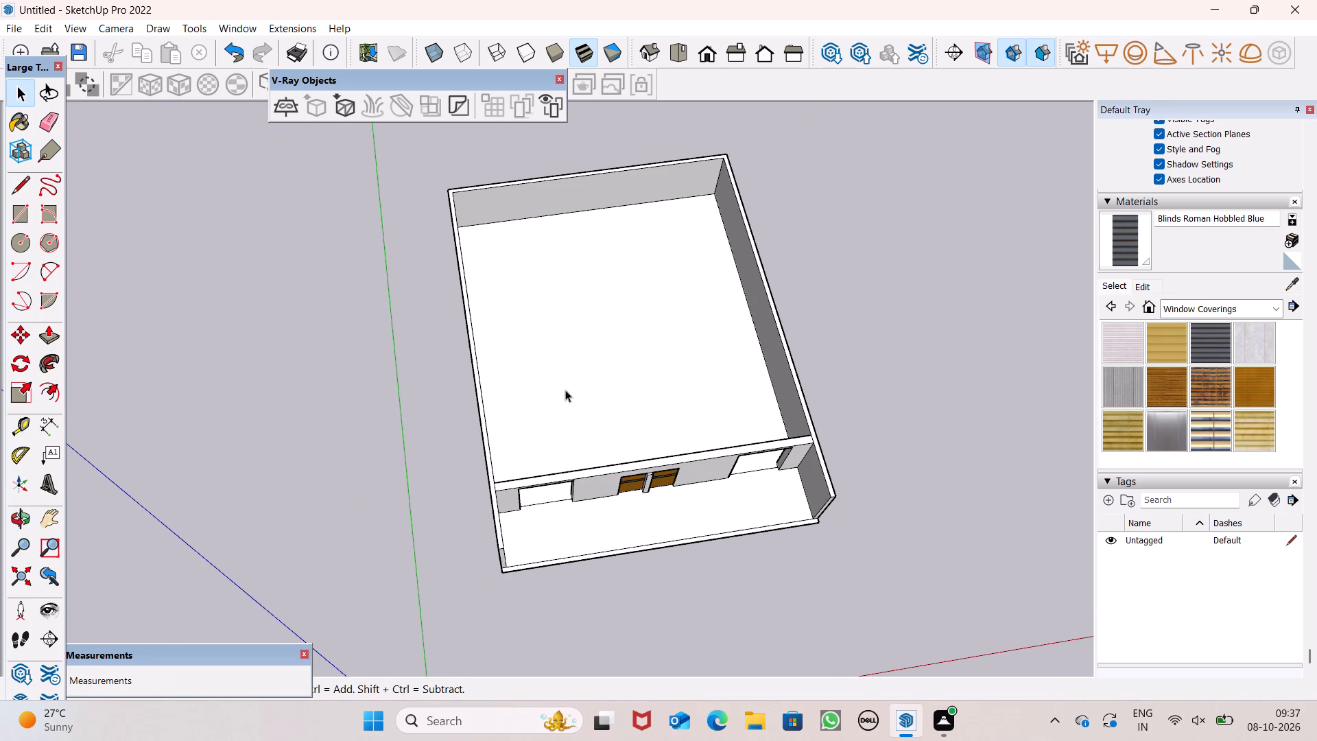
scroll(526, 432, "down", 2)
middle_click_drag(656, 451, 624, 498)
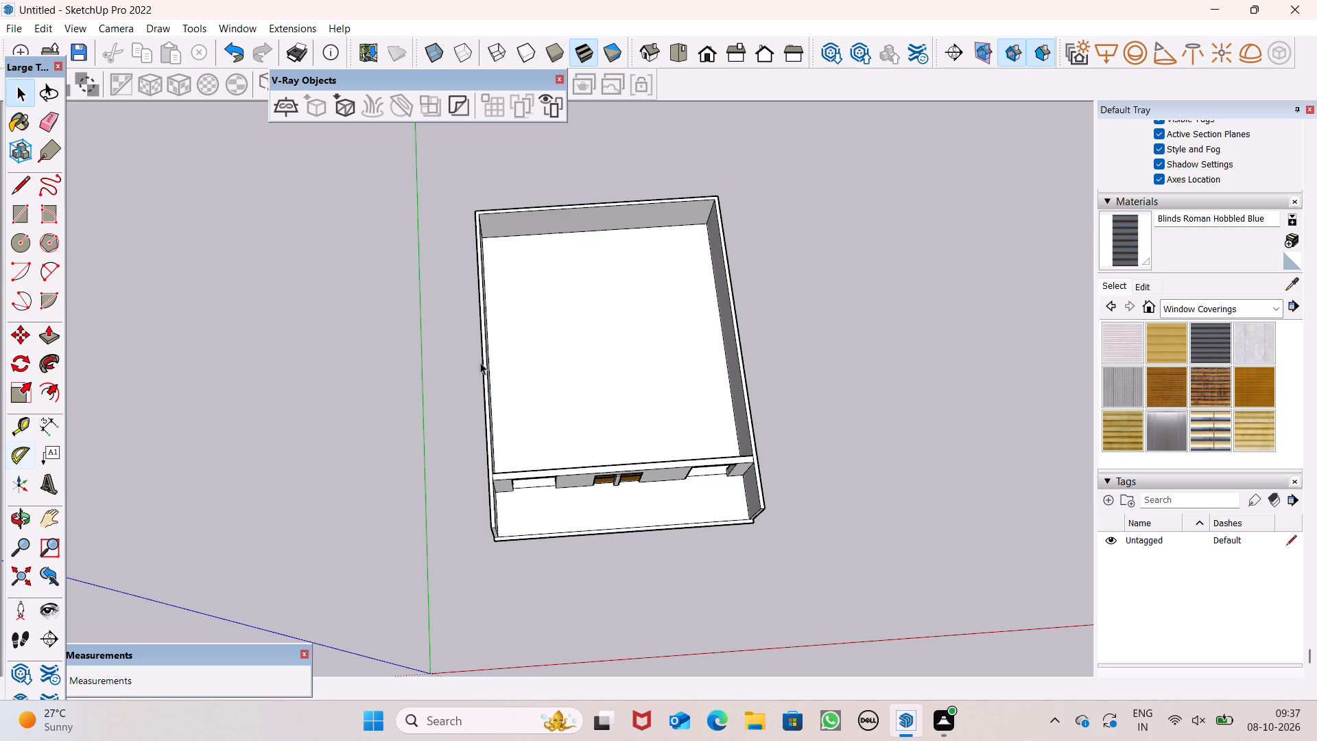
scroll(205, 364, "down", 3)
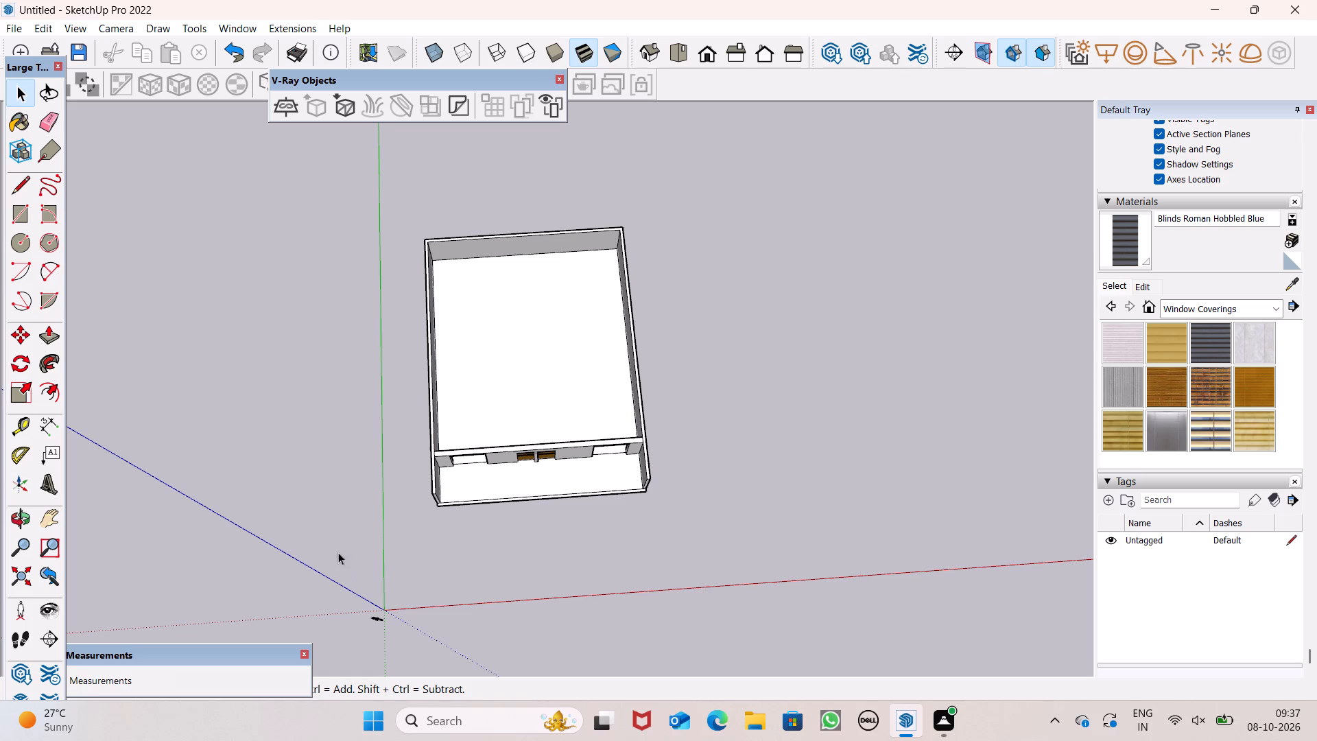
scroll(595, 469, "down", 2)
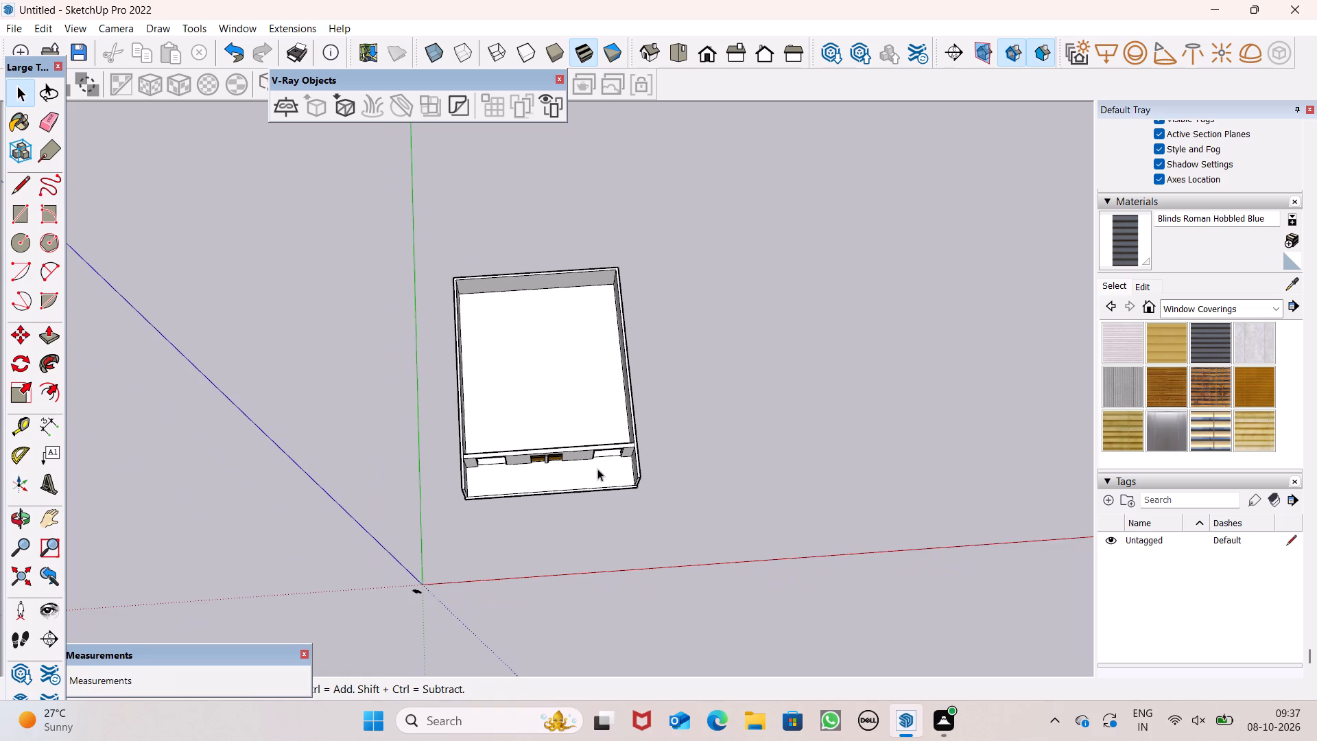
scroll(591, 497, "up", 2)
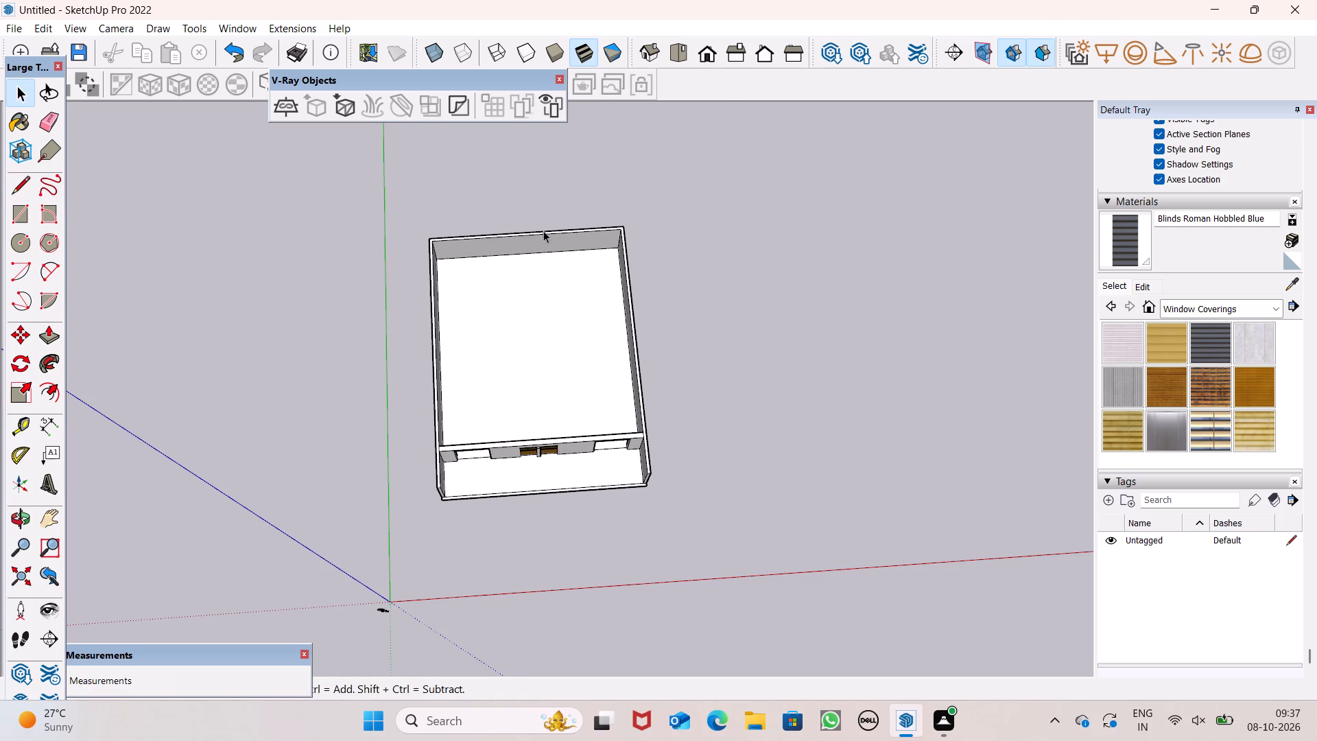
scroll(514, 266, "down", 4)
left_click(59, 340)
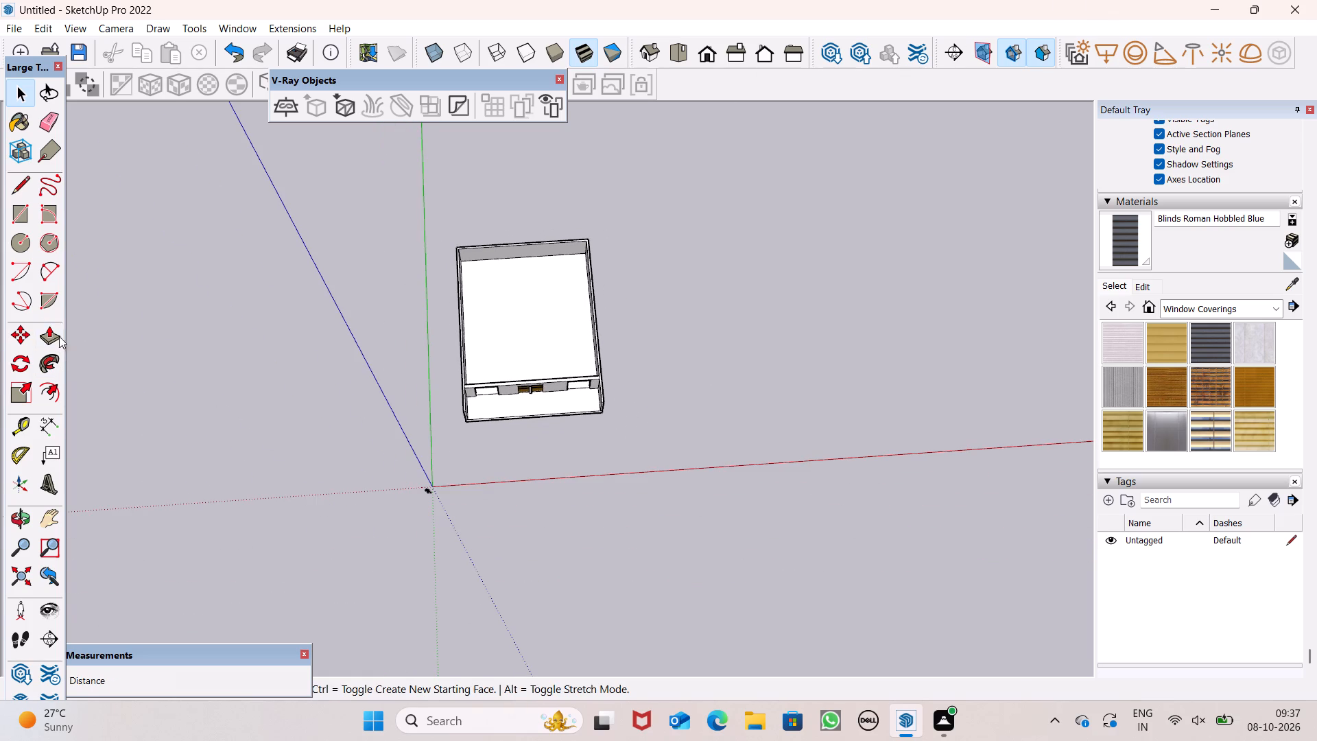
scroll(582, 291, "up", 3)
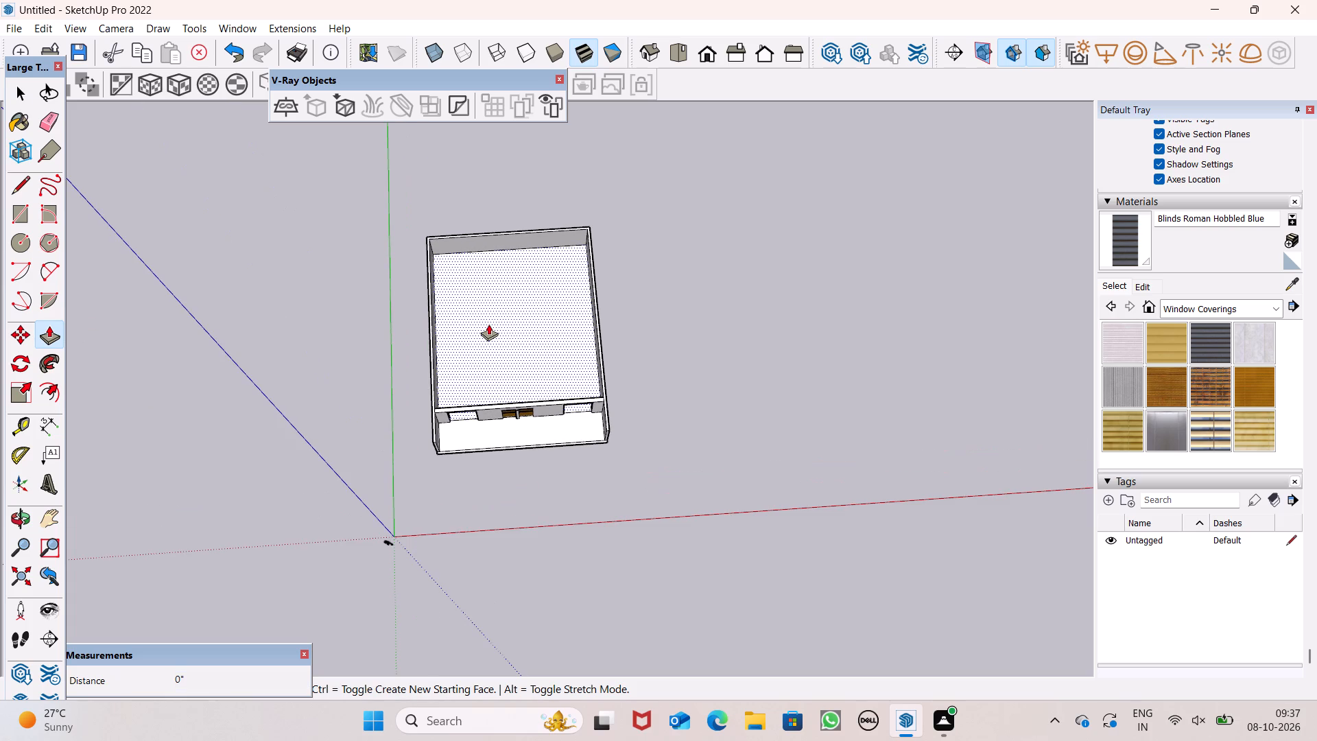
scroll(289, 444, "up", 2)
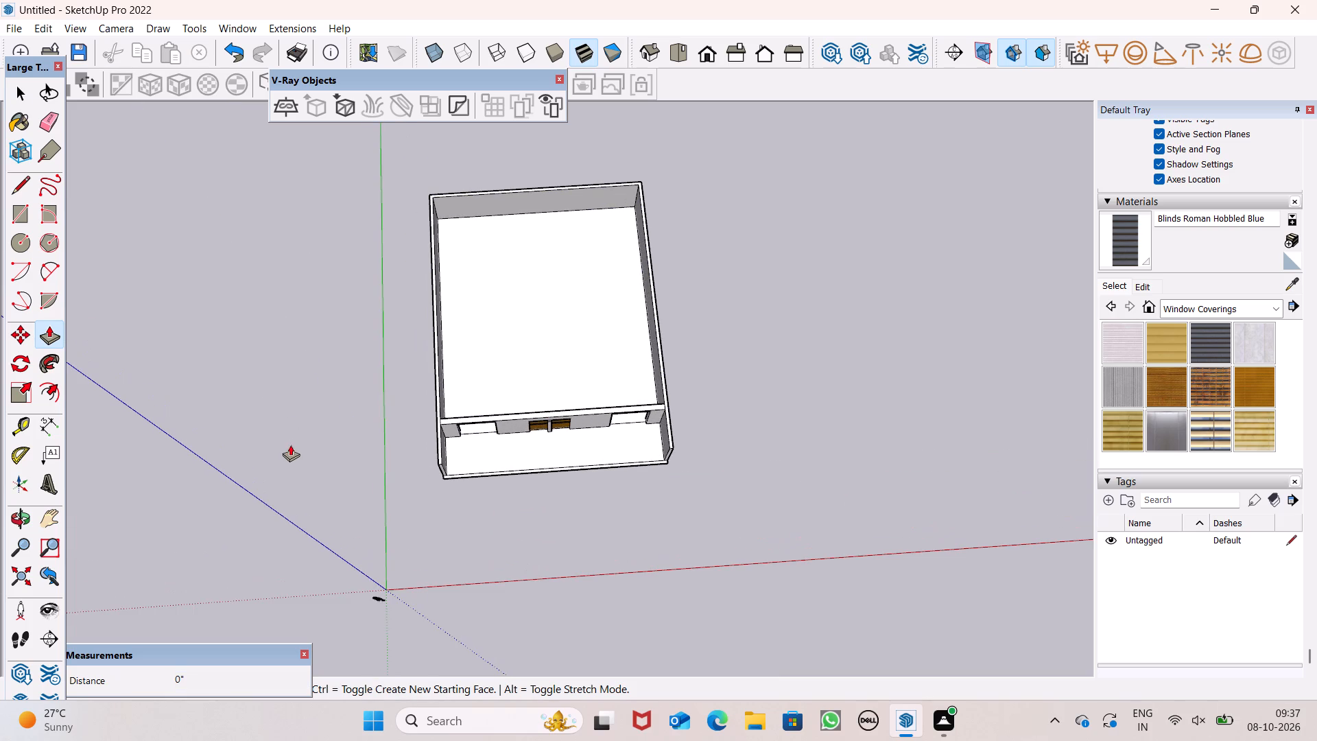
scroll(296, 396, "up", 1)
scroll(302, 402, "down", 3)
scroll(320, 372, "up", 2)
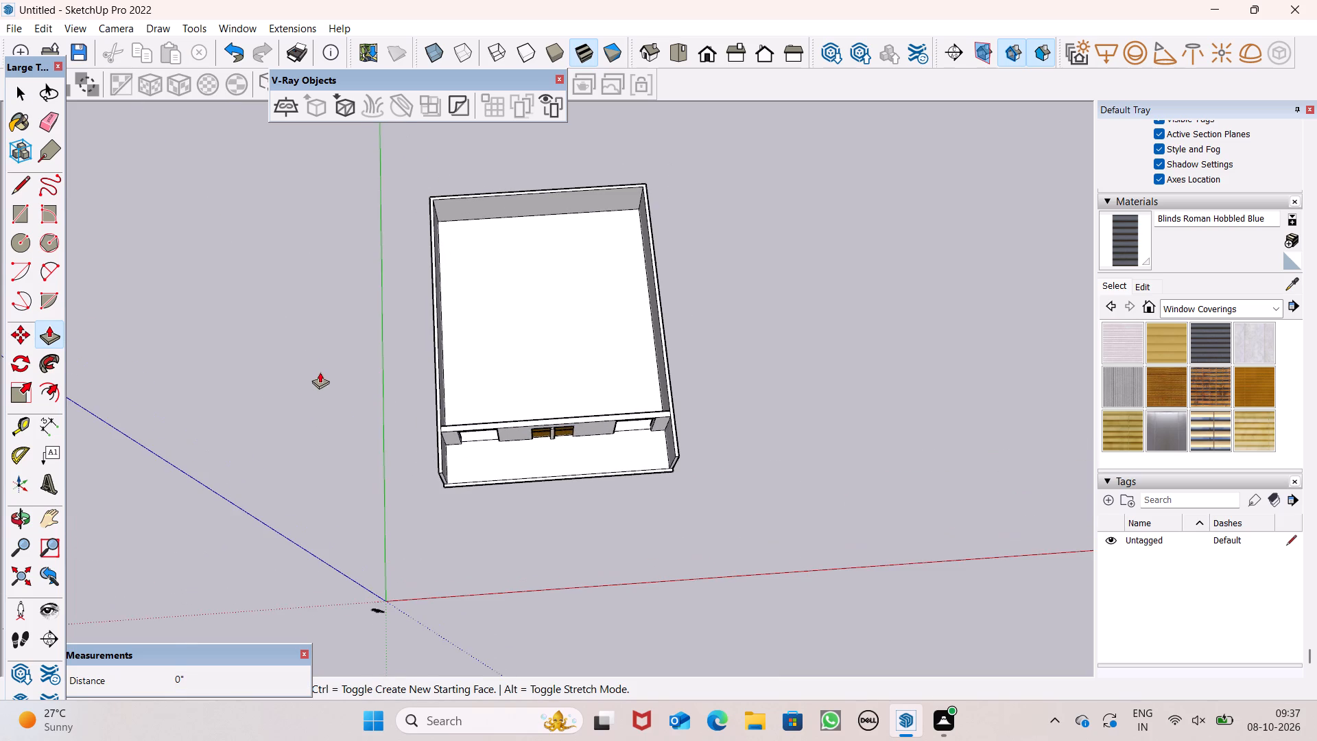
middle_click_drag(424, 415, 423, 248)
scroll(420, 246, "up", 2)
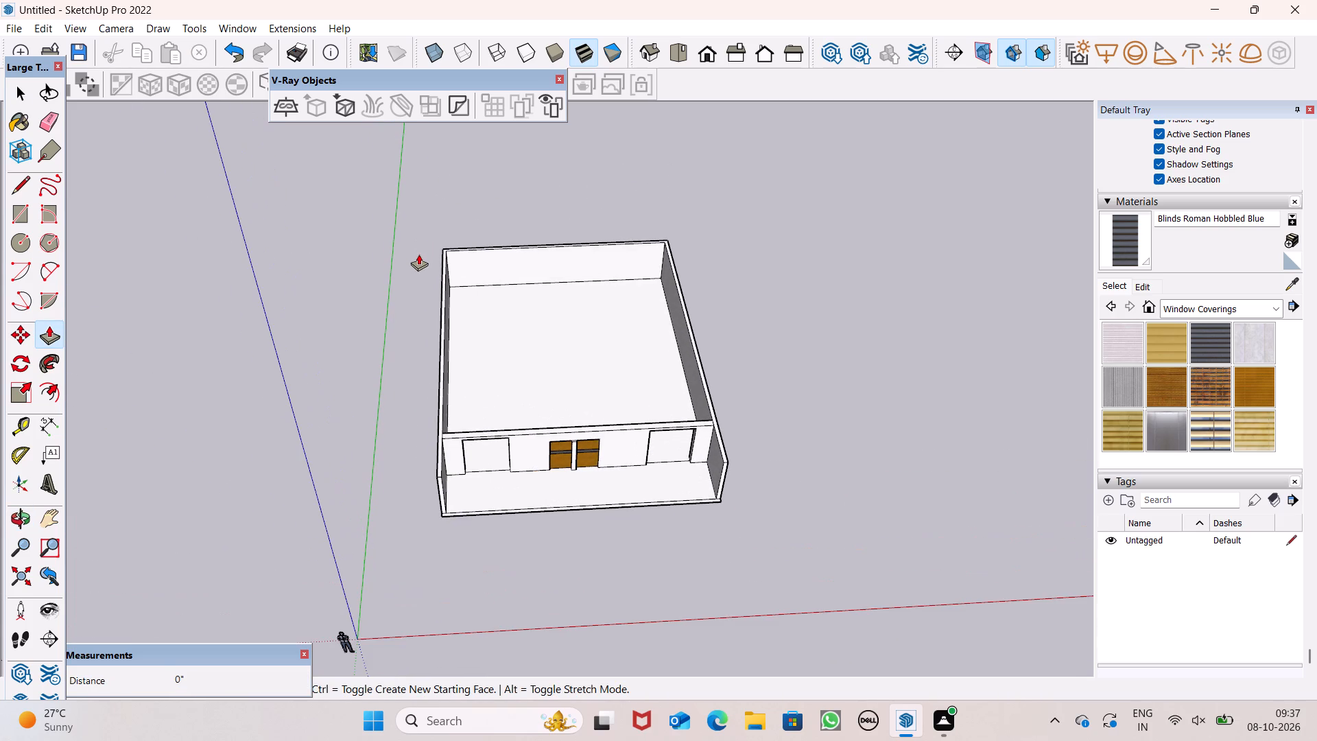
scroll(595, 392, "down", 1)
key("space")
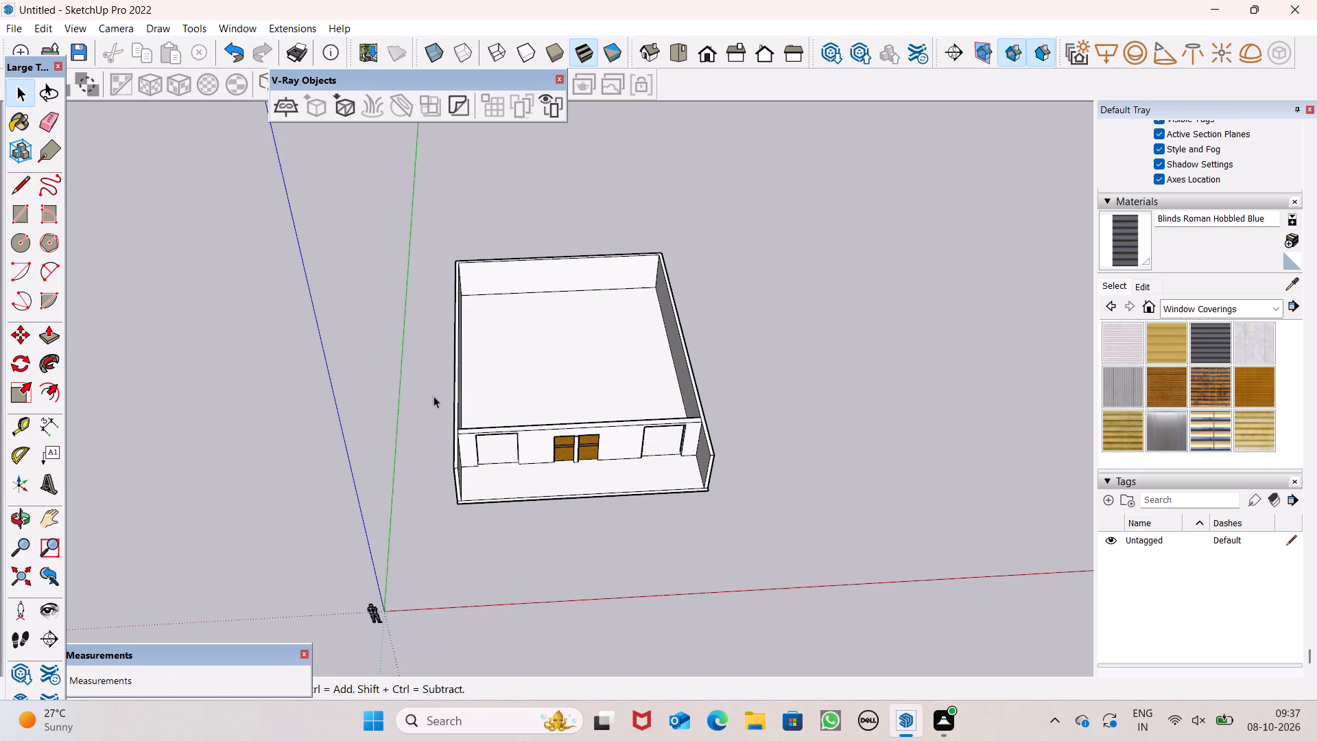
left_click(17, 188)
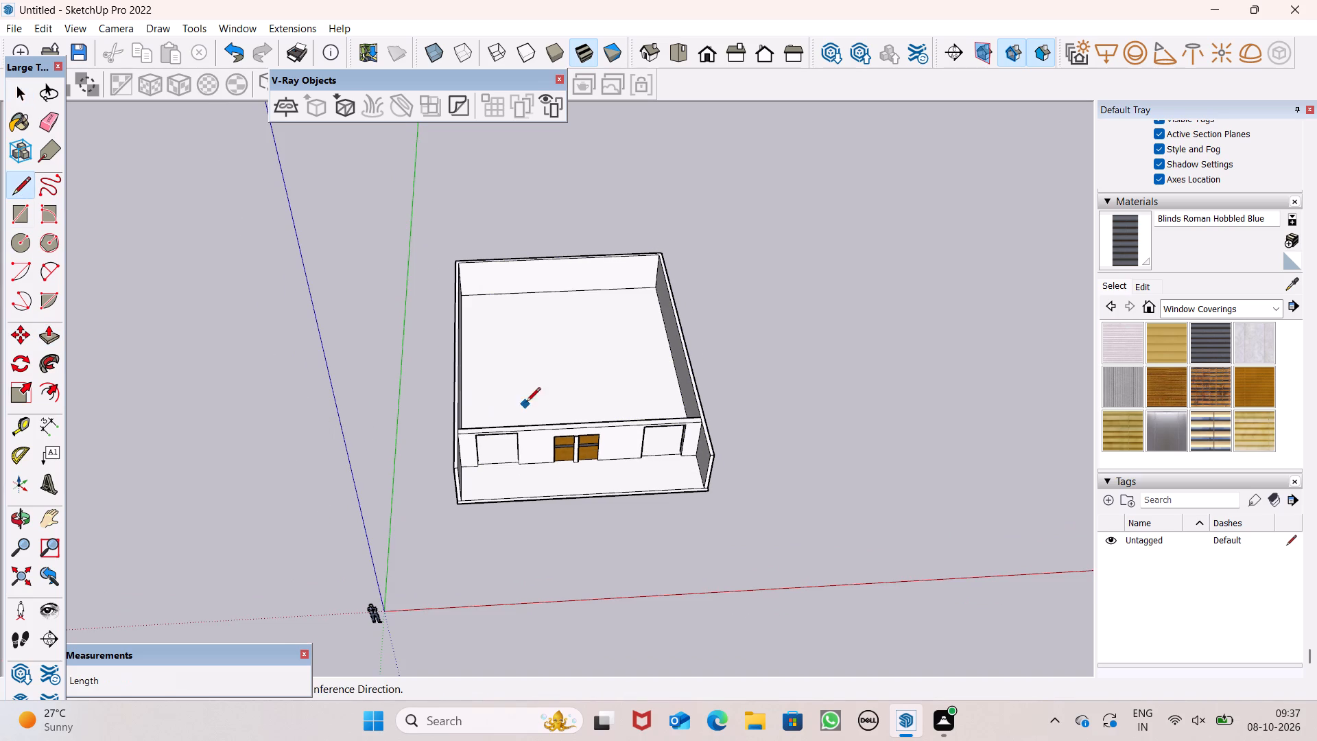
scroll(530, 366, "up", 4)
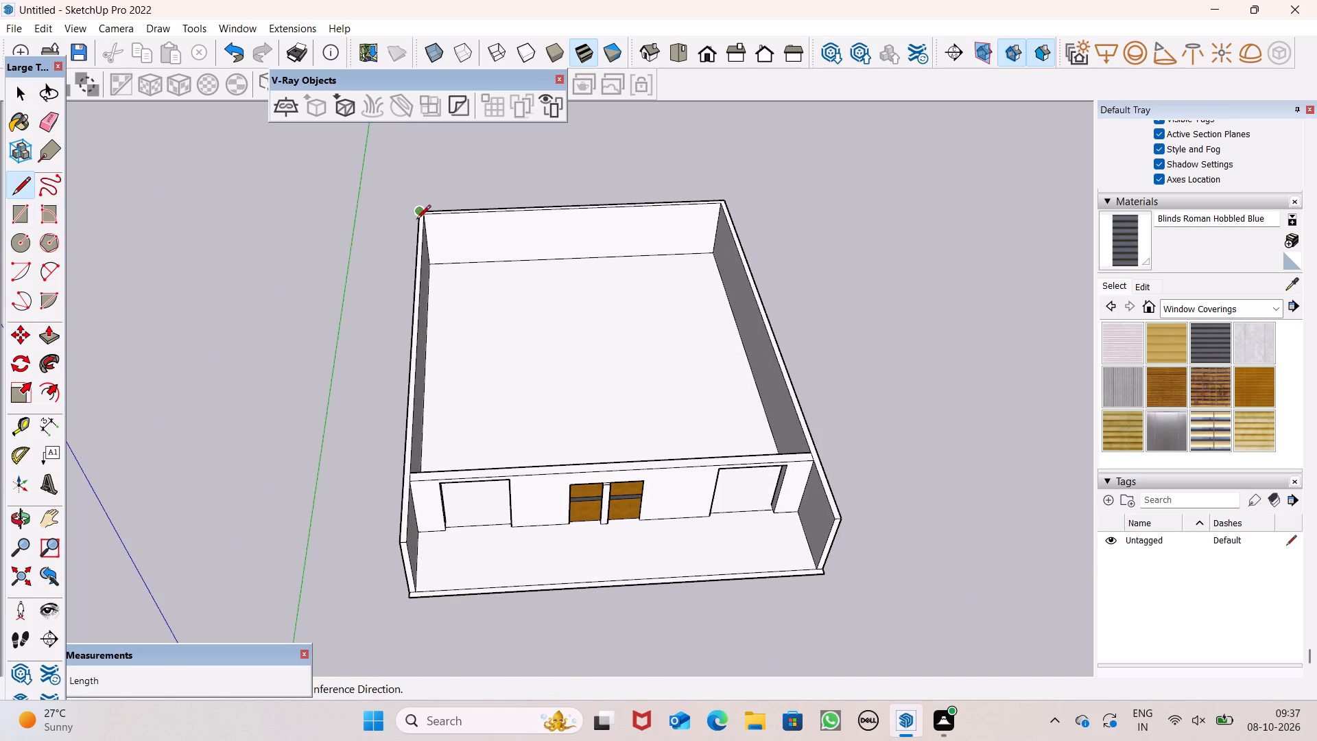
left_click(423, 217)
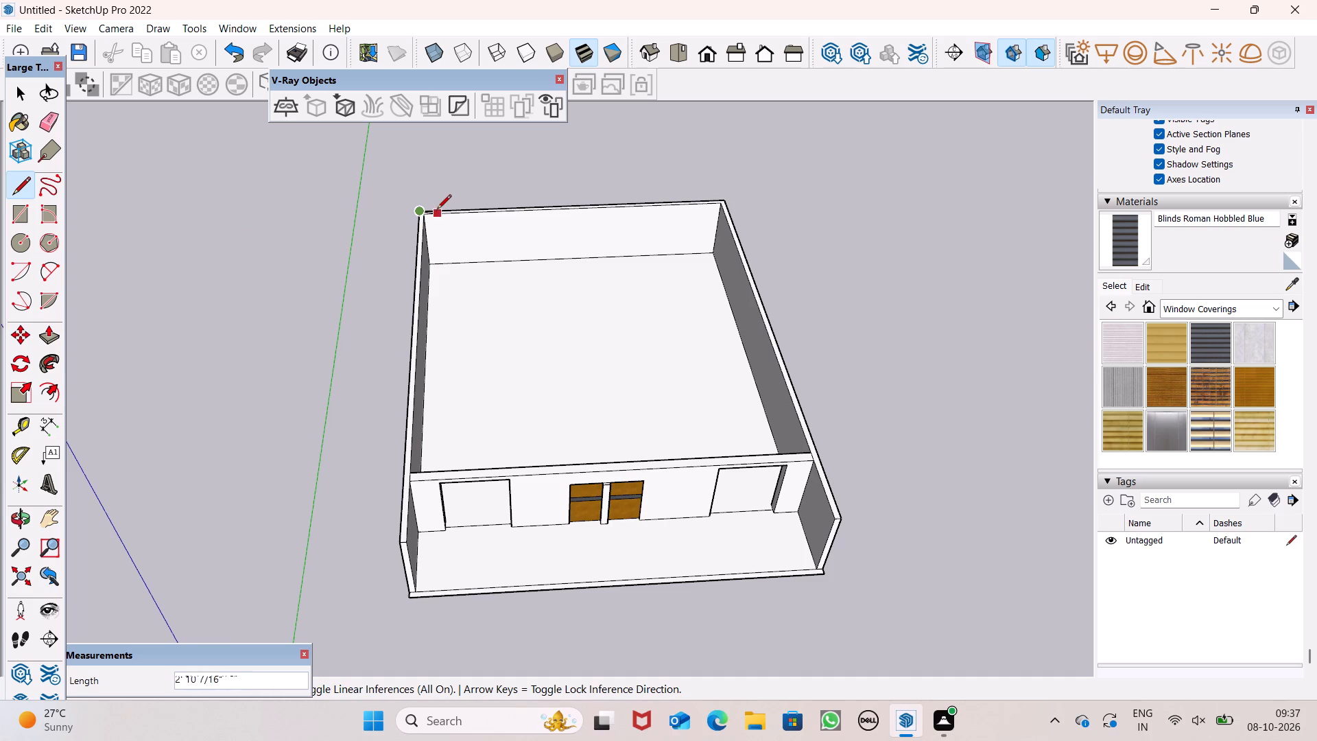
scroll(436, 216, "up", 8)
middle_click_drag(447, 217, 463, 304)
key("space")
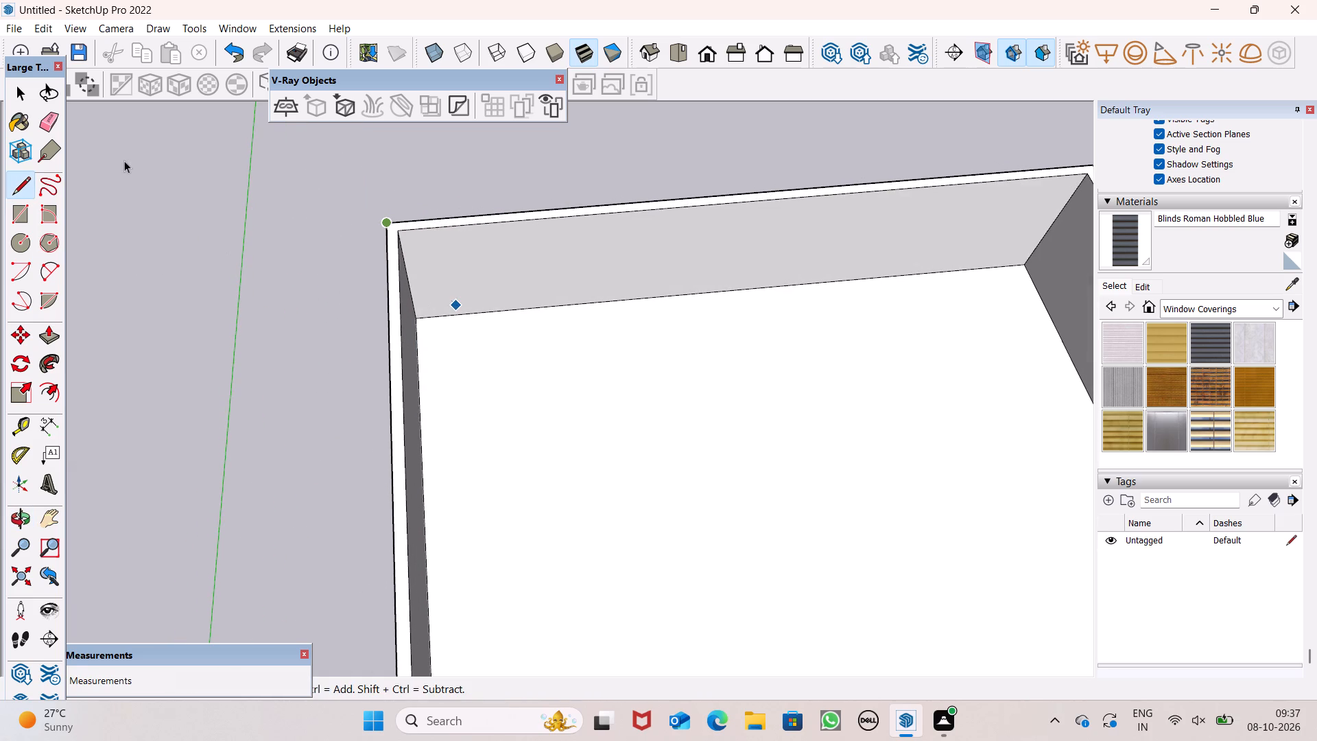
Draw a line about 1' 3" long from the rear left corner along the back wall's inner top edge, capping the main room with a face.
left_click(36, 176)
left_click(30, 187)
scroll(569, 282, "up", 5)
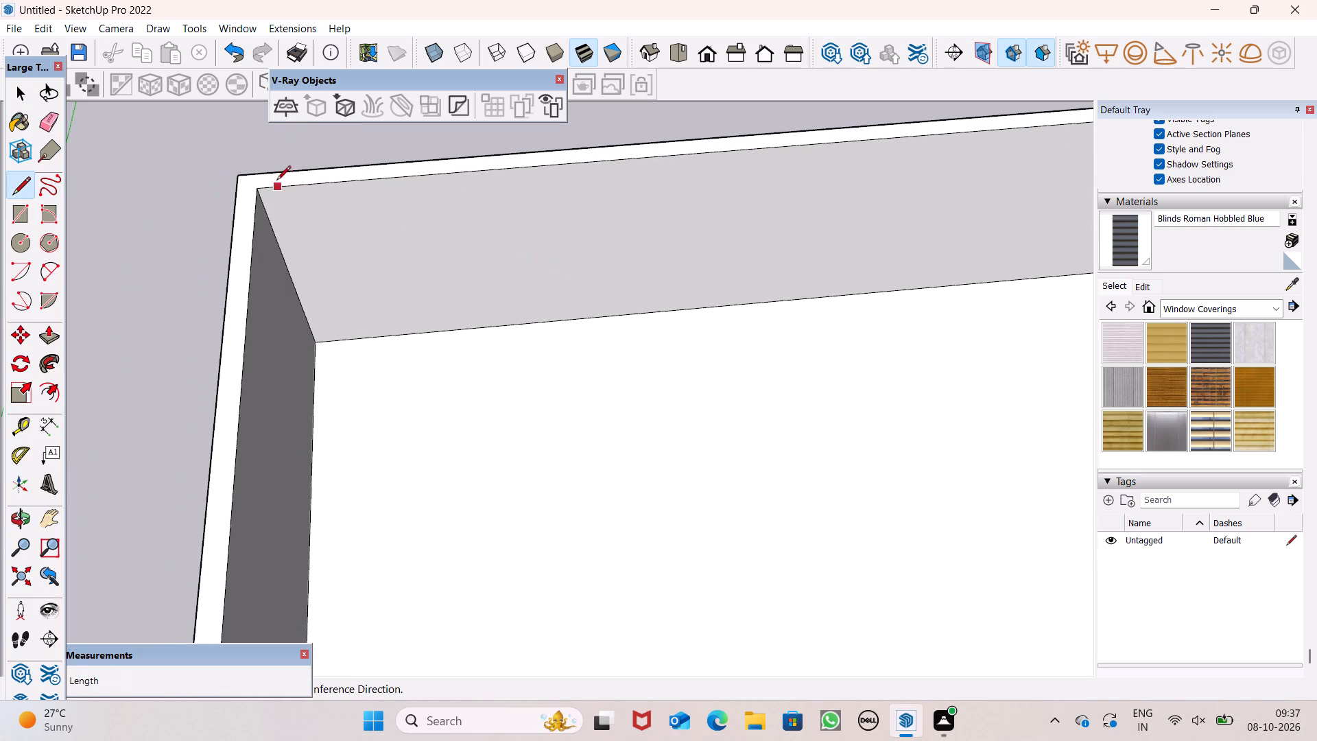
left_click(257, 196)
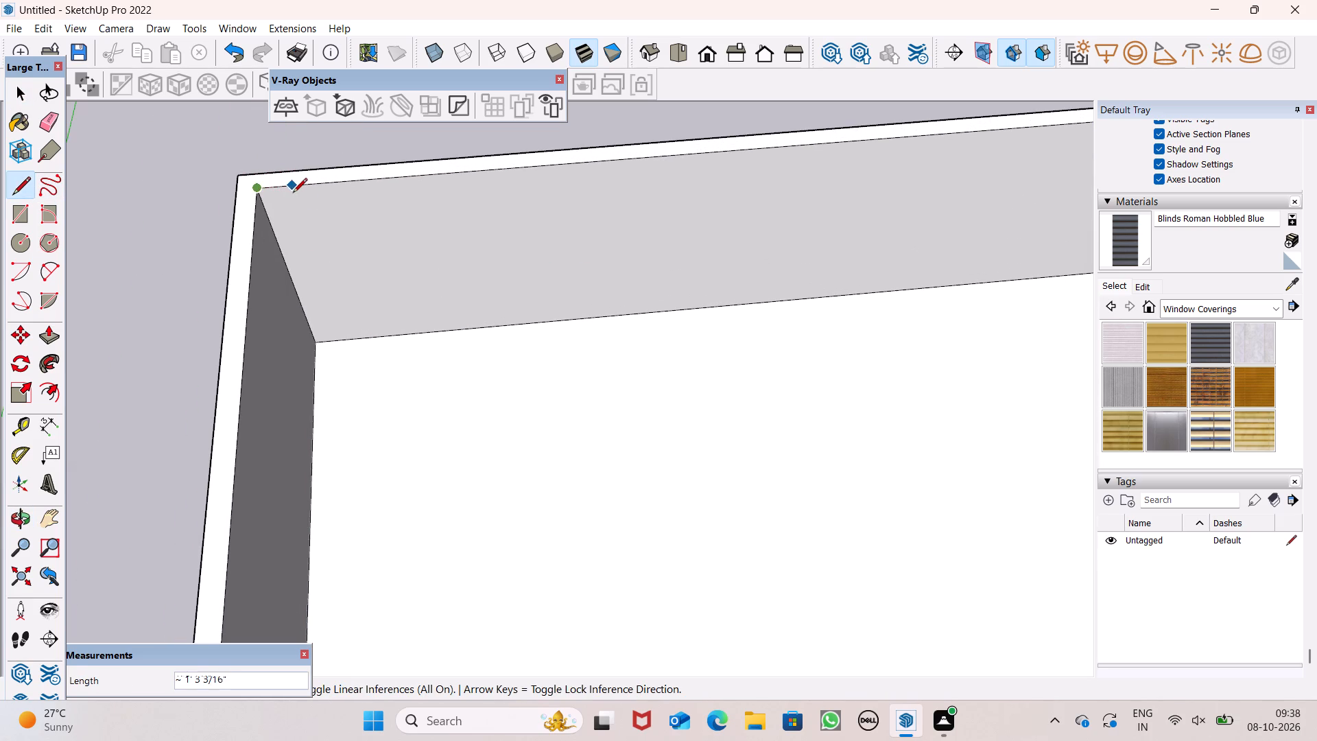
left_click(293, 193)
key("space")
key("space")
scroll(323, 188, "down", 5)
scroll(447, 196, "down", 3)
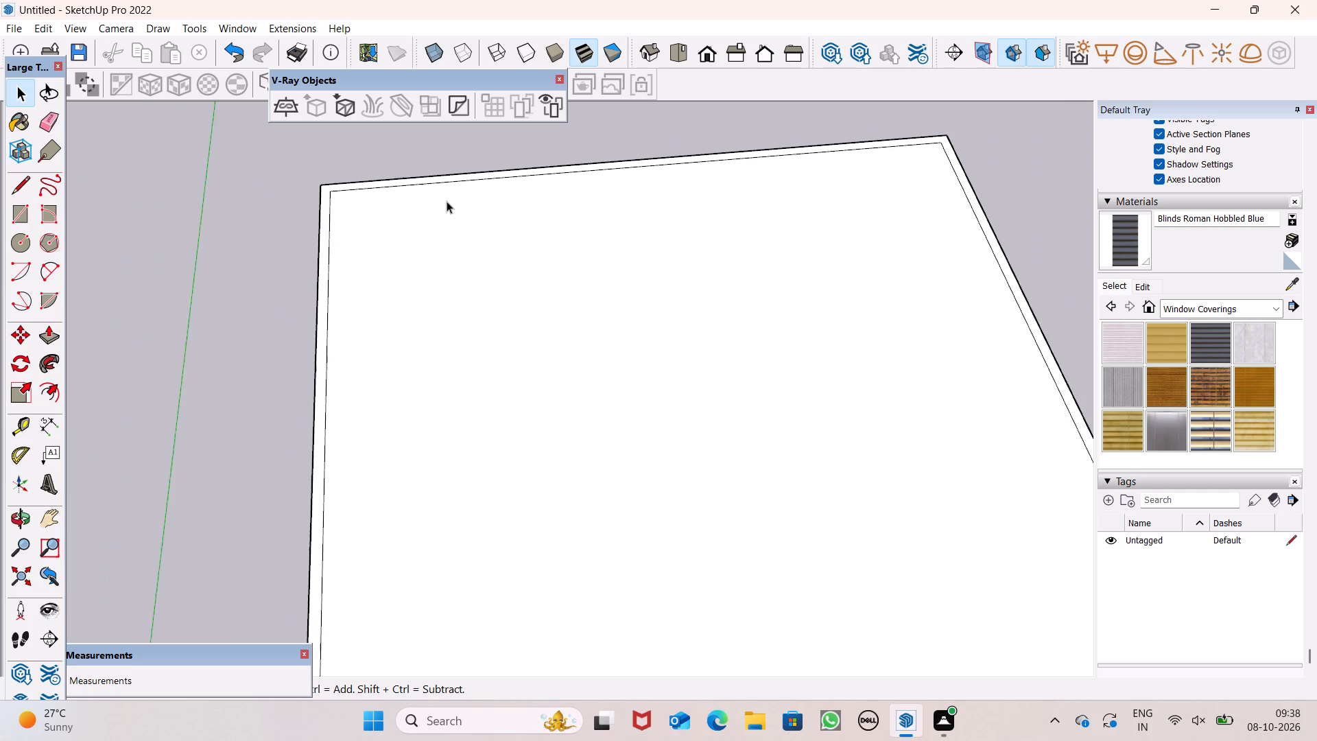
scroll(447, 201, "down", 11)
middle_click_drag(524, 240, 549, 148)
scroll(550, 174, "down", 1)
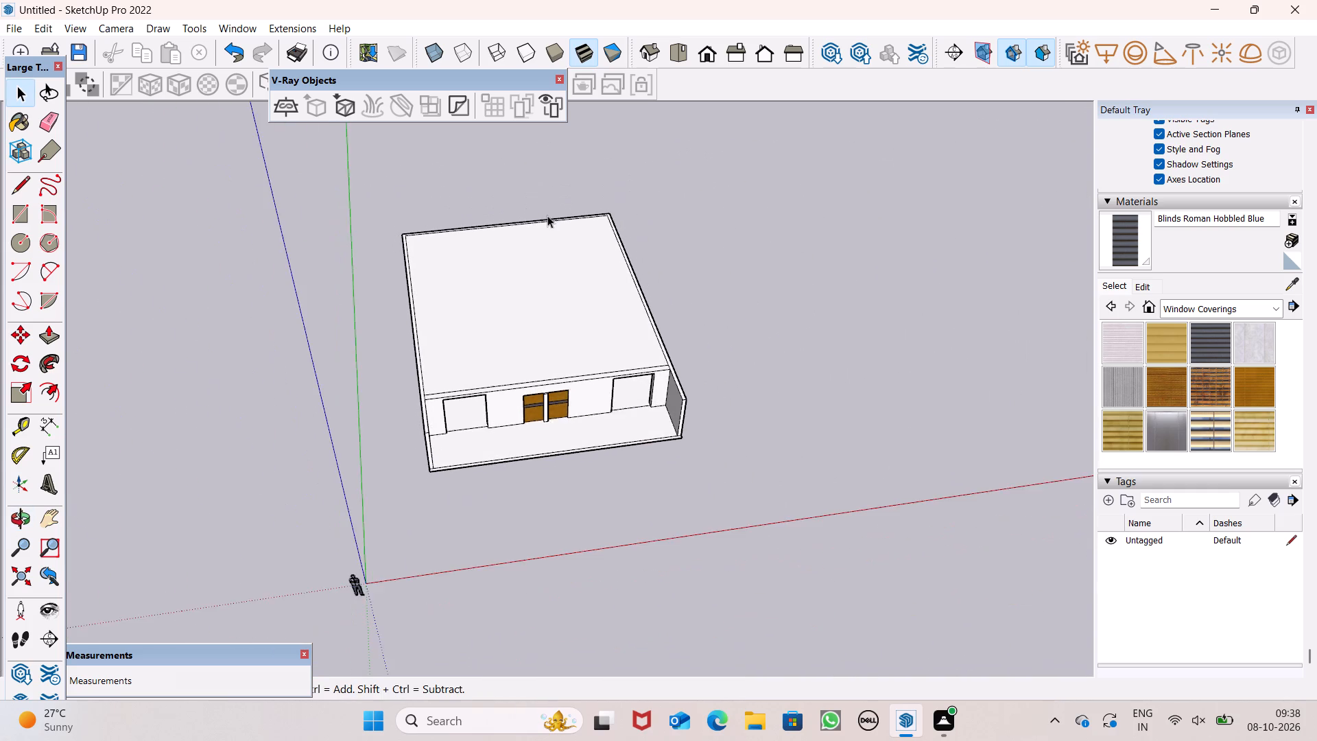
Draw a line across the left outer wall's top, in line with the back edge of the interior wall's top.
scroll(510, 247, "up", 4)
left_click(41, 333)
scroll(355, 320, "down", 1)
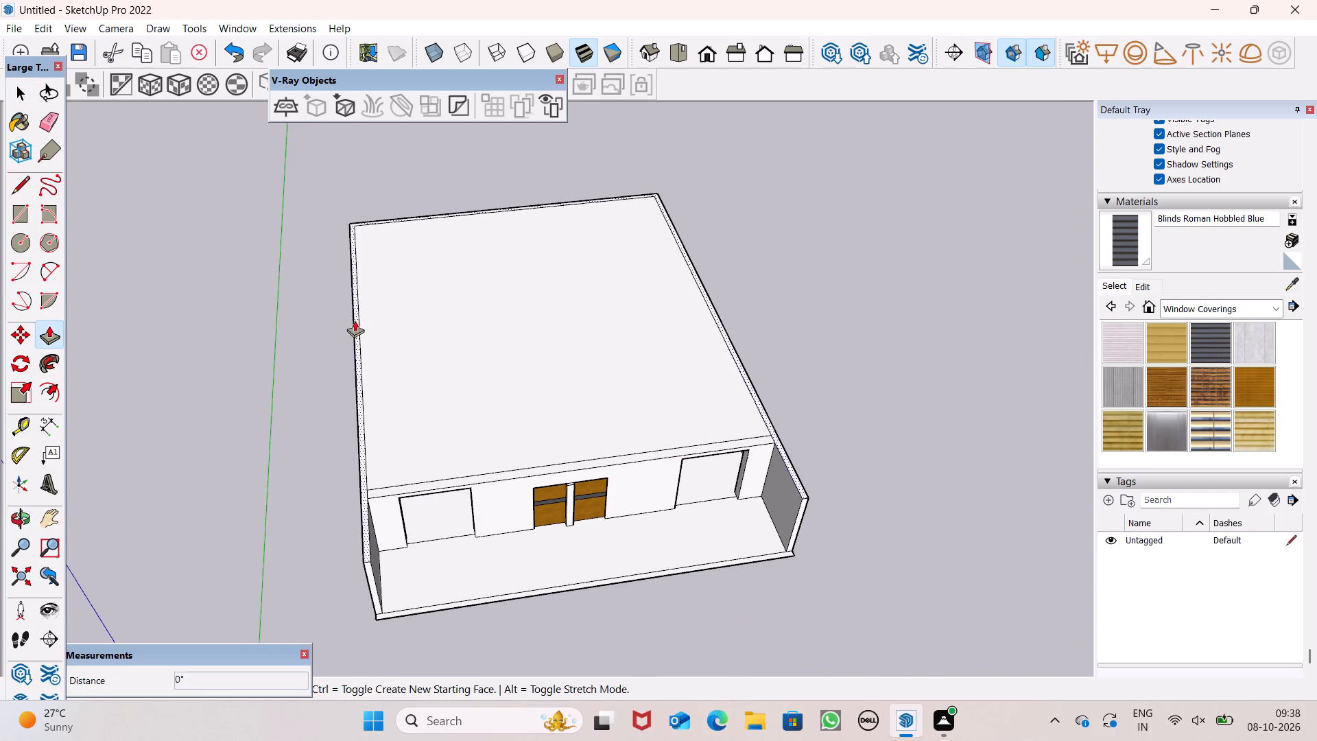
scroll(355, 320, "down", 2)
scroll(397, 419, "up", 1)
middle_click_drag(397, 419, 621, 436)
scroll(455, 581, "up", 1)
scroll(459, 574, "down", 1)
scroll(459, 574, "up", 7)
scroll(430, 530, "down", 1)
scroll(430, 530, "up", 2)
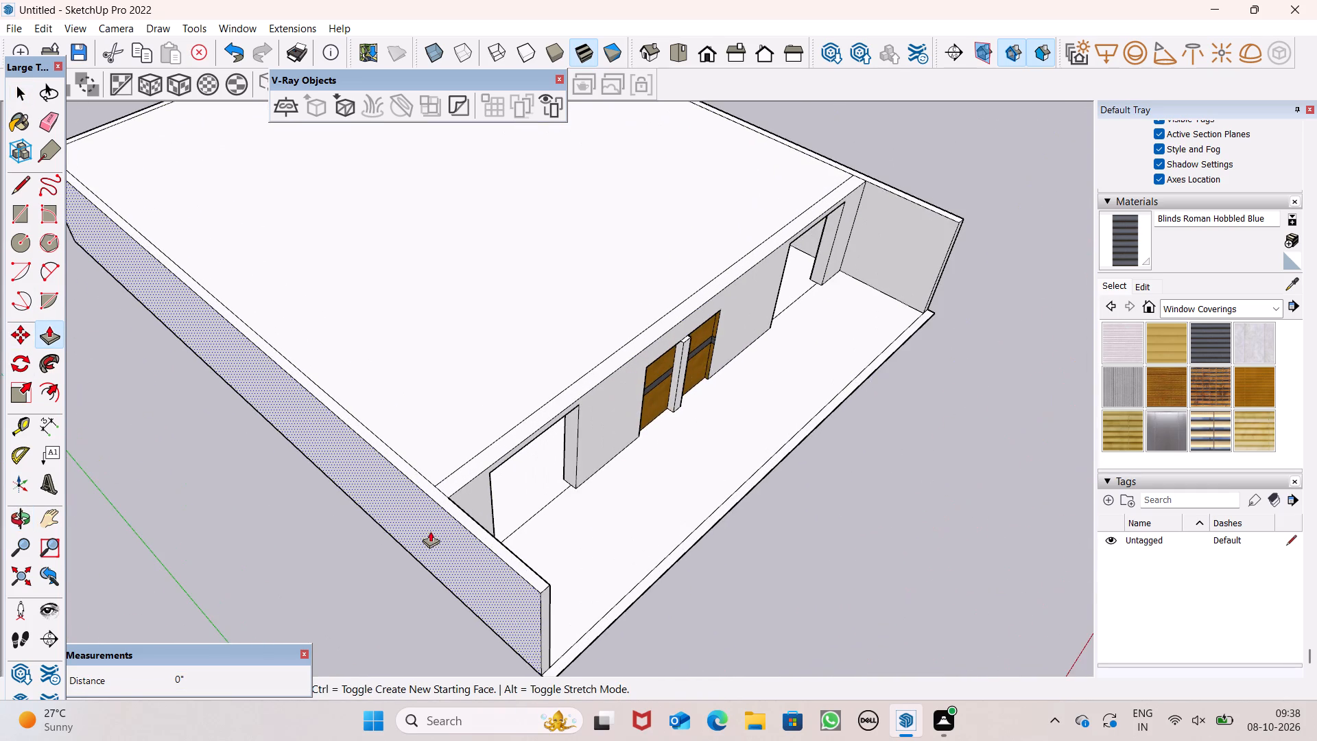
left_click(29, 187)
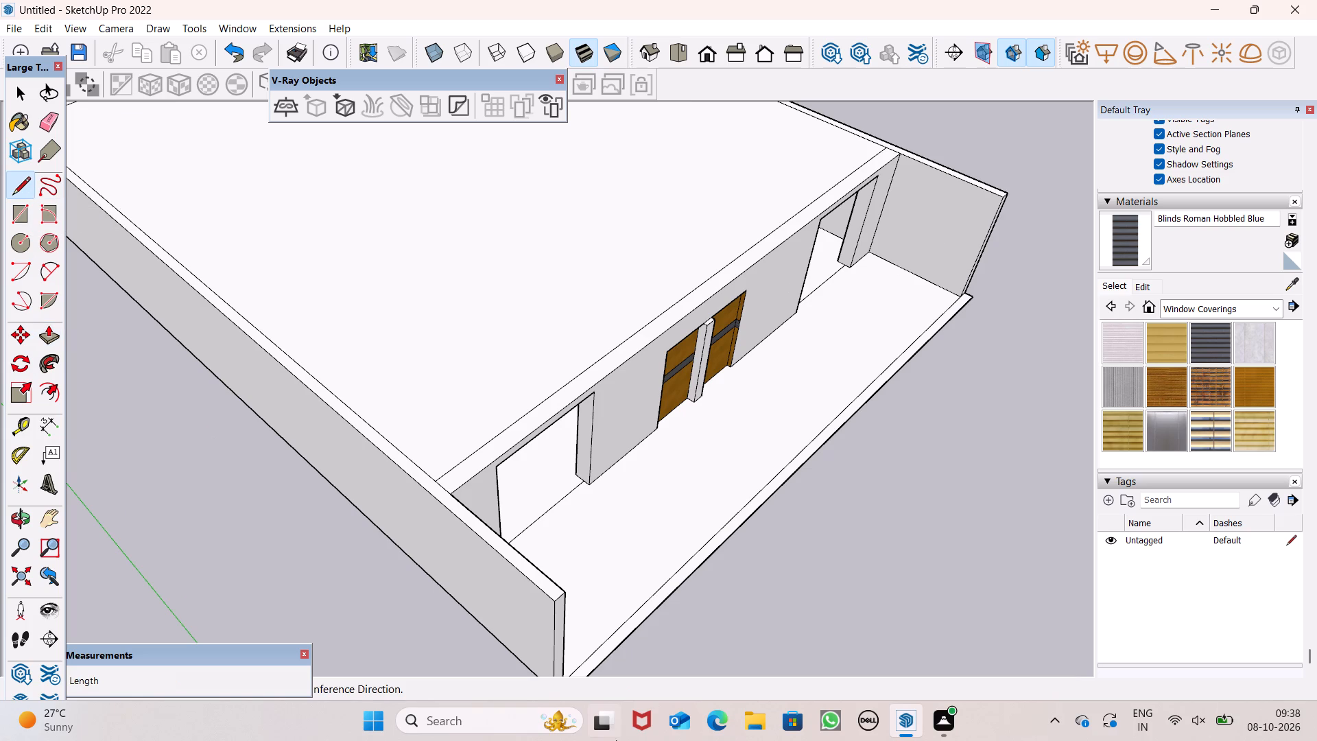
scroll(562, 618, "up", 5)
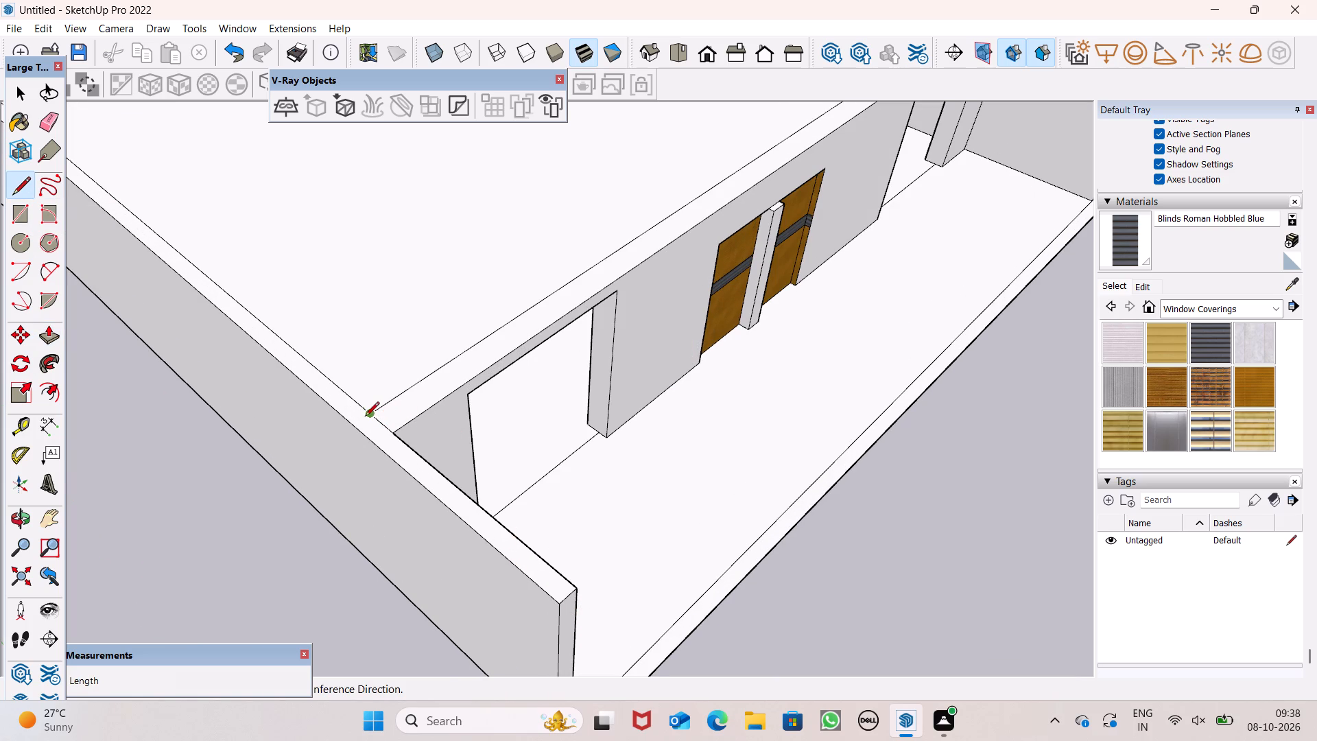
left_click(364, 417)
left_click(361, 431)
Draw a 9" line across the right outer wall's top, in line with the back edge of the interior wall's top.
scroll(473, 469, "down", 5)
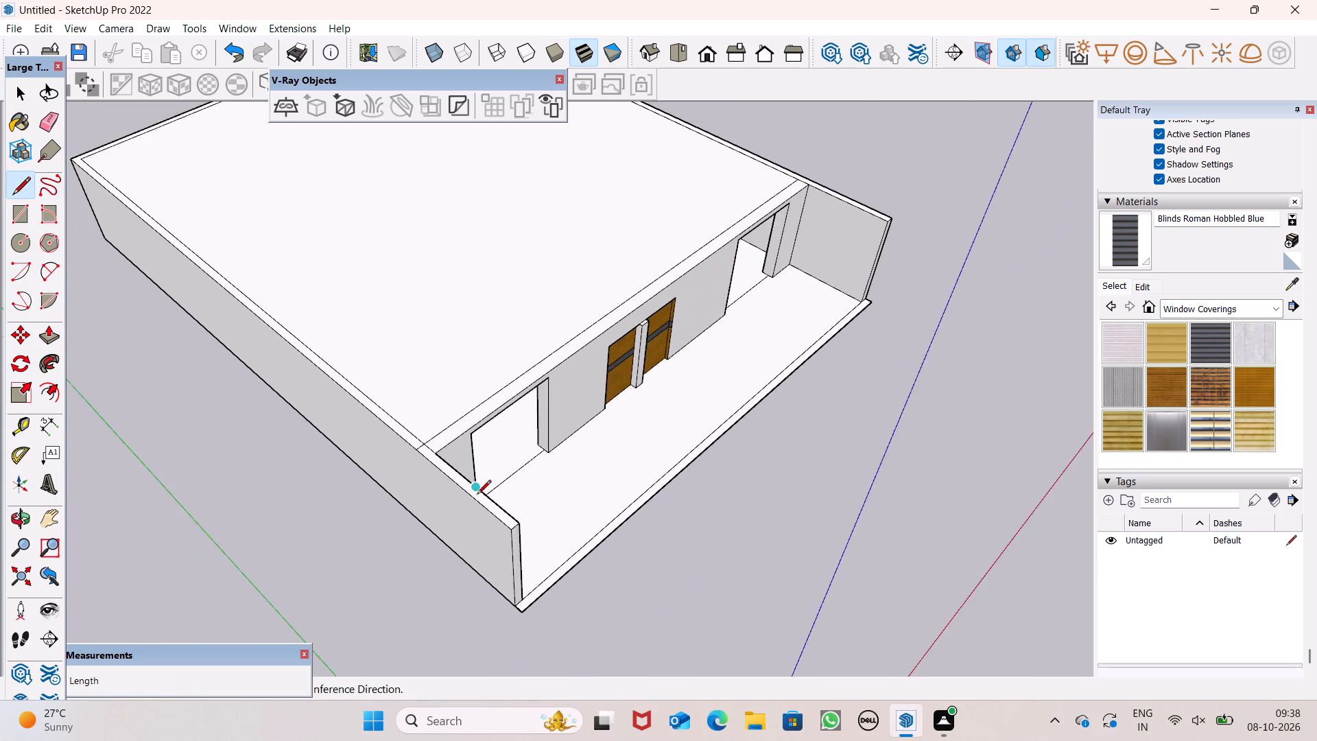
scroll(477, 495, "down", 8)
middle_click_drag(627, 519, 394, 545)
scroll(373, 560, "up", 1)
scroll(783, 424, "up", 5)
scroll(778, 297, "up", 7)
scroll(729, 307, "down", 1)
scroll(729, 307, "up", 5)
left_click(712, 320)
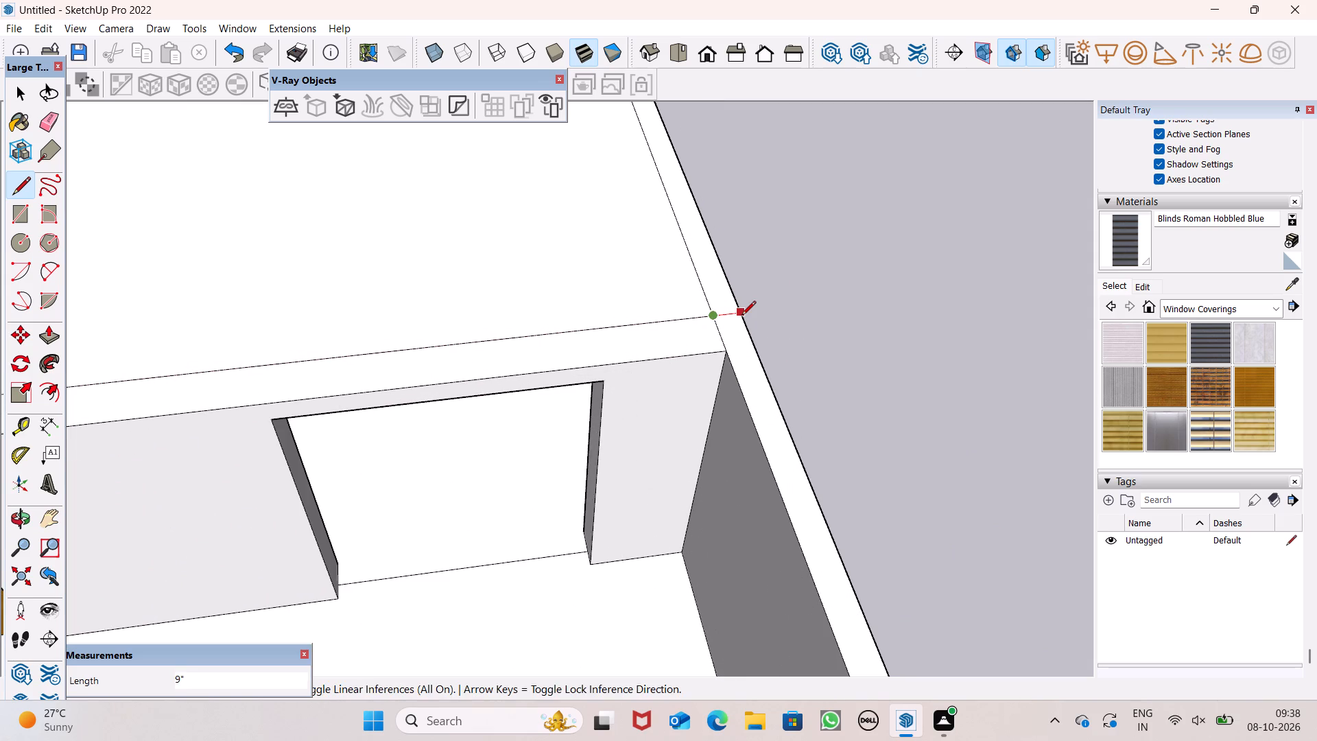
left_click(742, 316)
key("space")
Examine the front room, the interior wall with its doorways and wood panels, and the side wall tops.
scroll(779, 316, "down", 1)
scroll(824, 71, "down", 1)
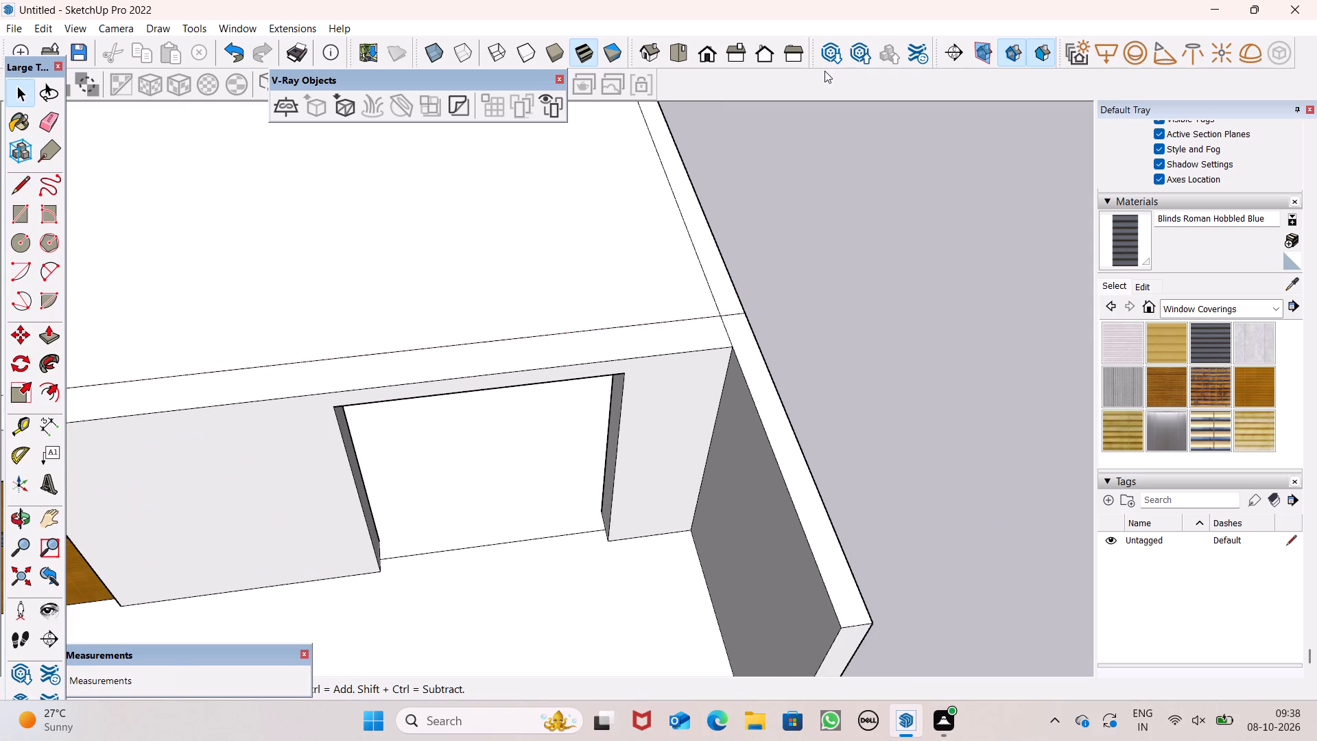
scroll(824, 71, "down", 18)
scroll(841, 152, "down", 6)
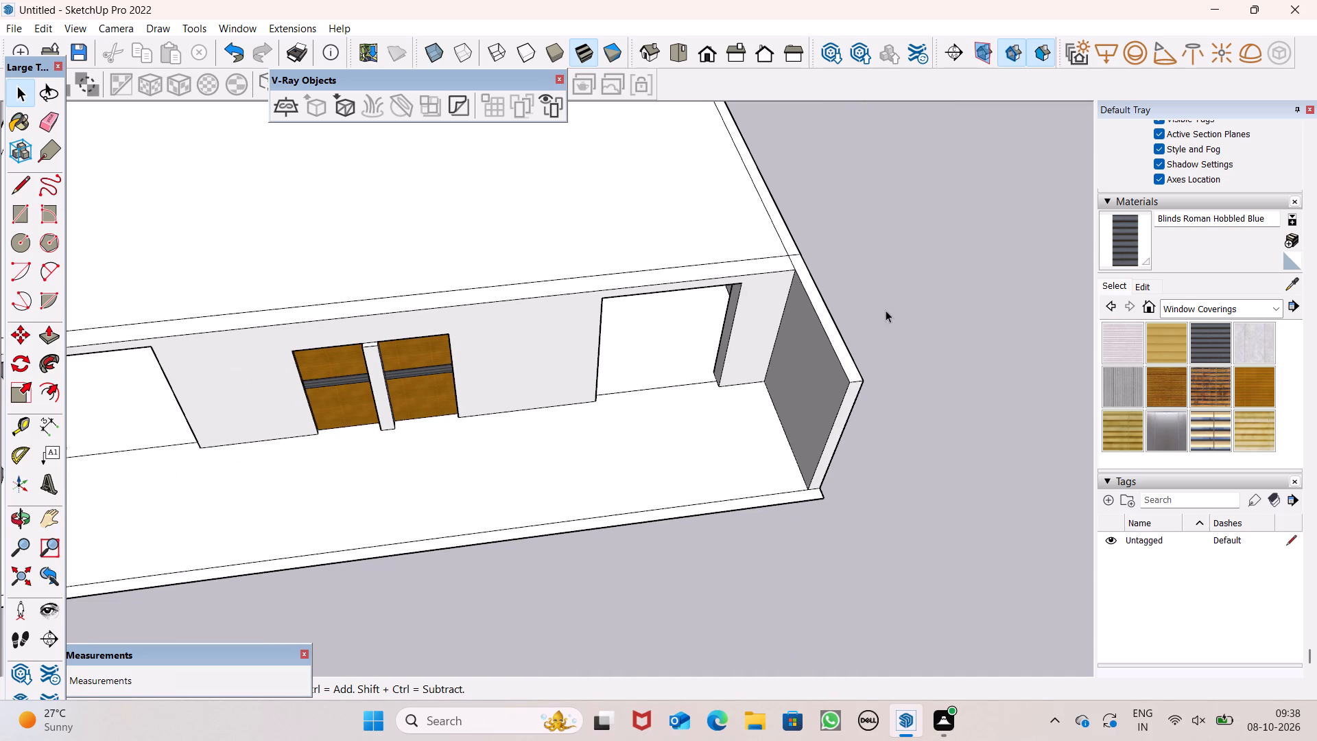
scroll(713, 402, "down", 2)
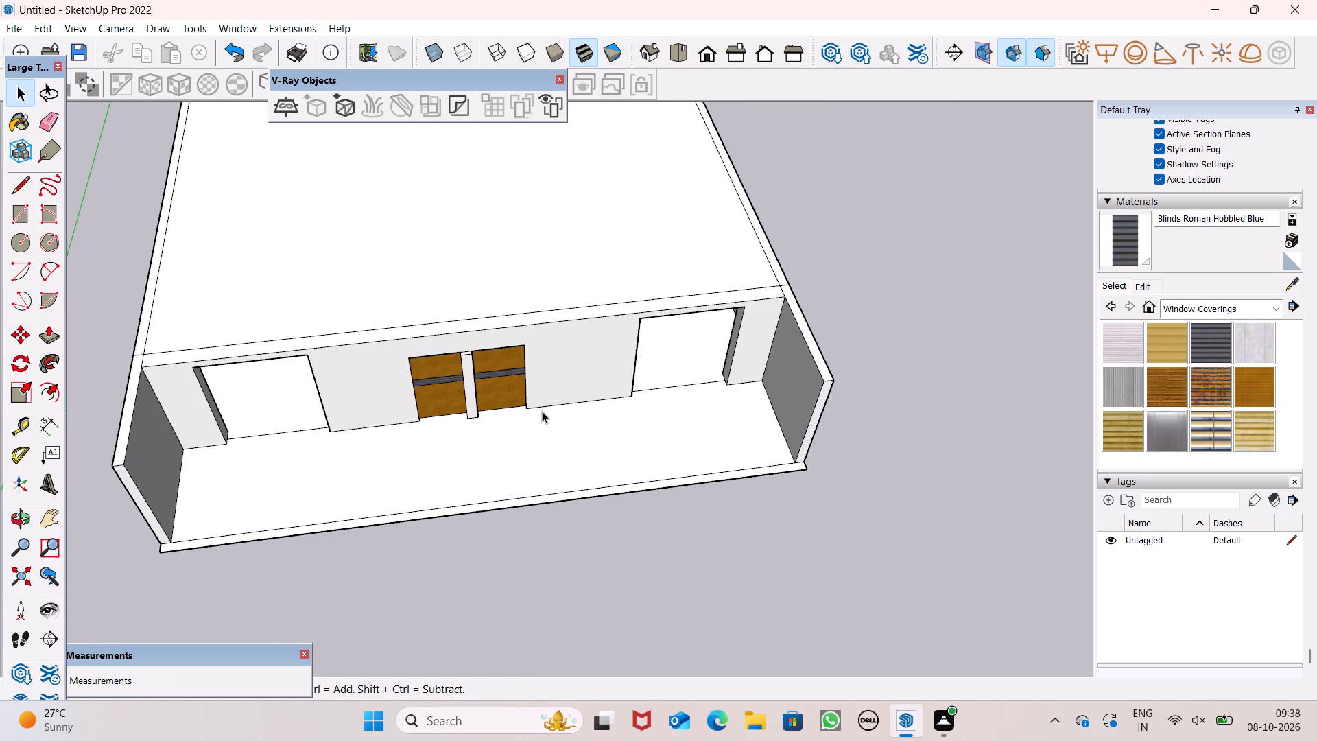
scroll(141, 410, "down", 2)
scroll(285, 339, "down", 1)
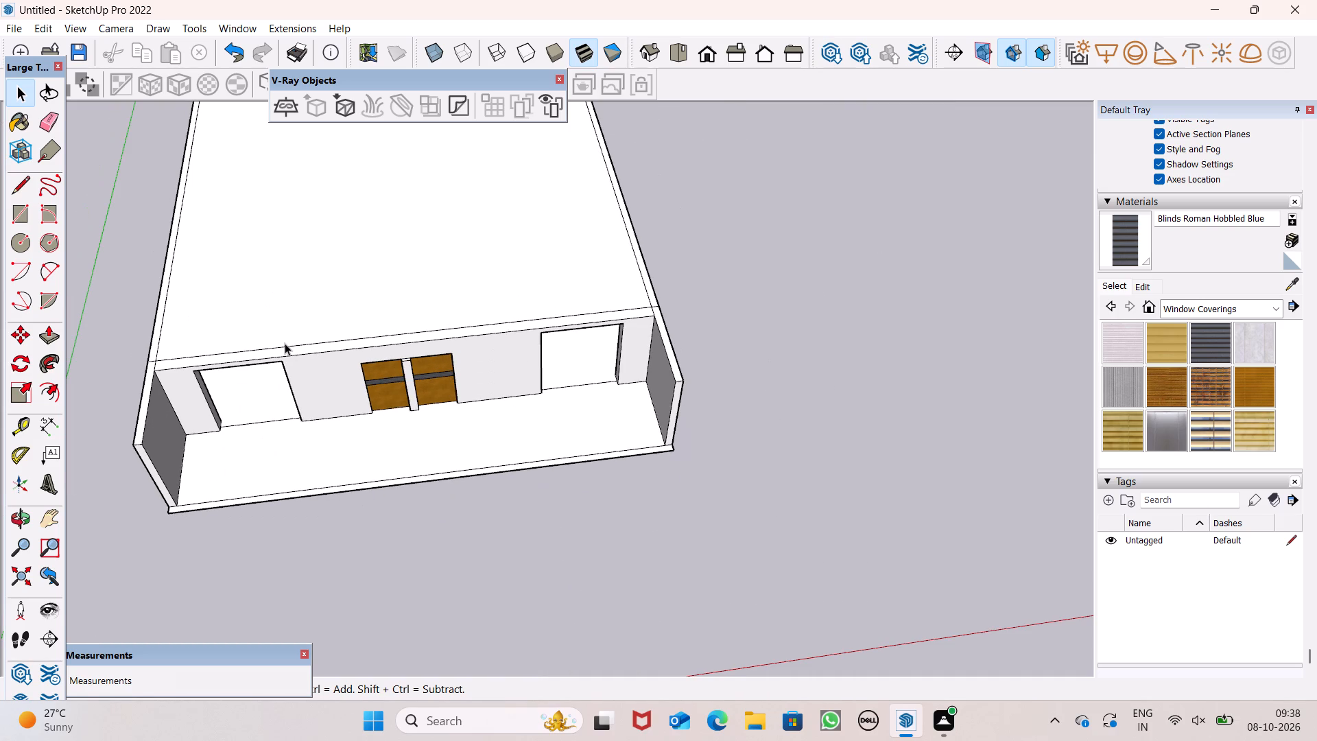
Push/Pull the top of the outer walls around the capped main room up 10'.
left_click(43, 340)
scroll(338, 422, "down", 4)
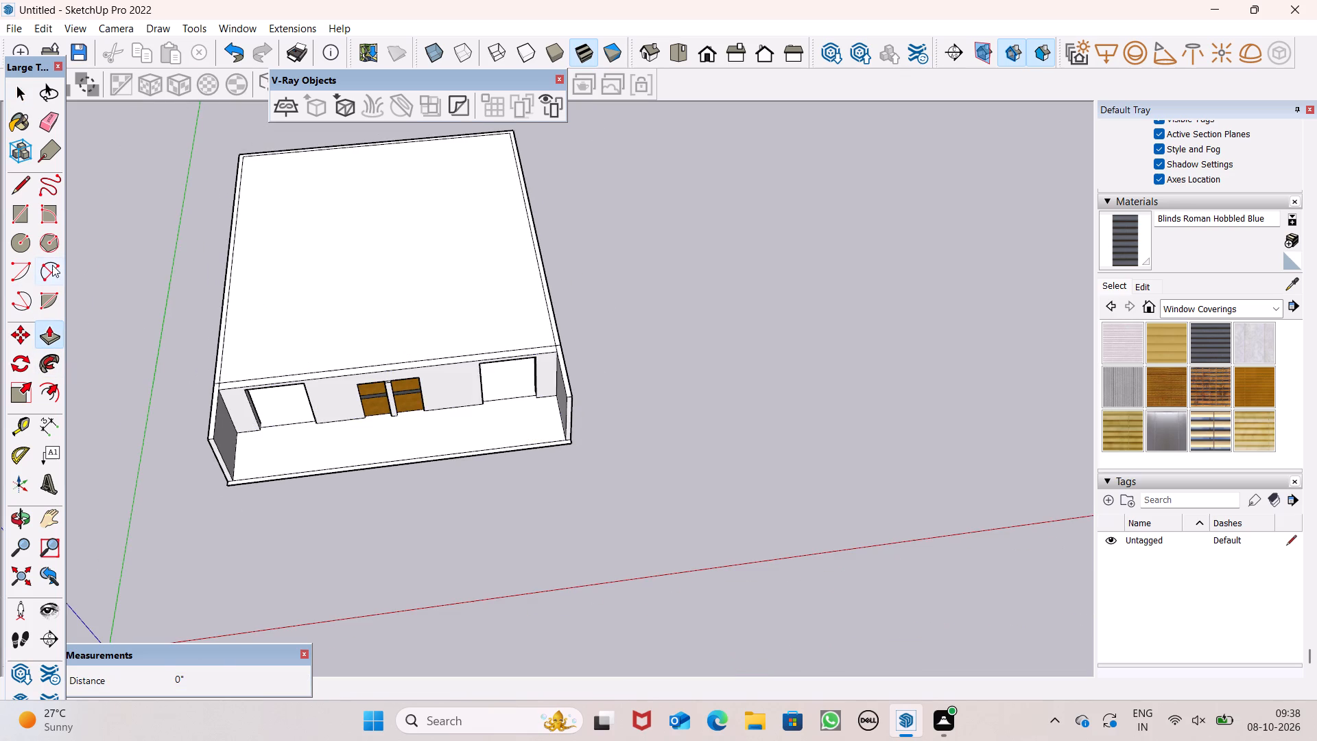
scroll(104, 252, "up", 1)
scroll(230, 277, "down", 1)
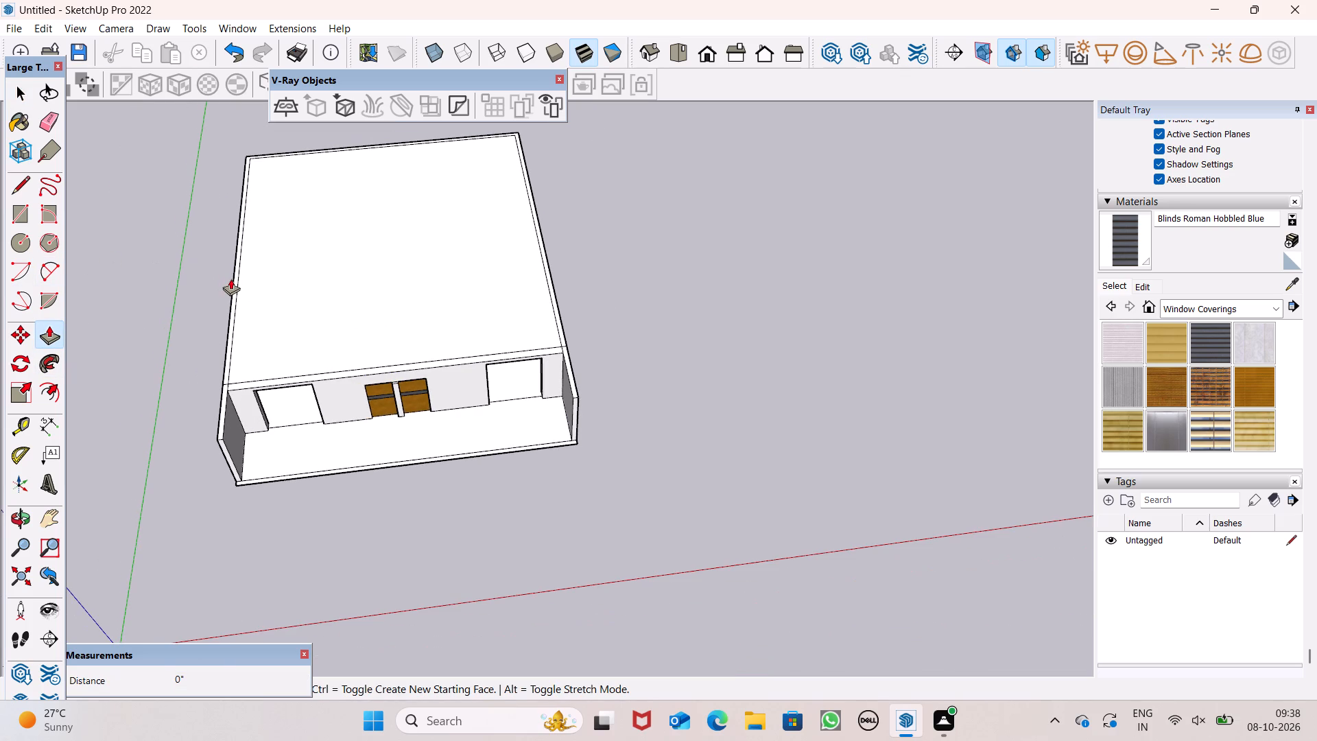
scroll(268, 272, "down", 2)
scroll(209, 228, "up", 5)
scroll(247, 286, "up", 7)
scroll(261, 303, "down", 3)
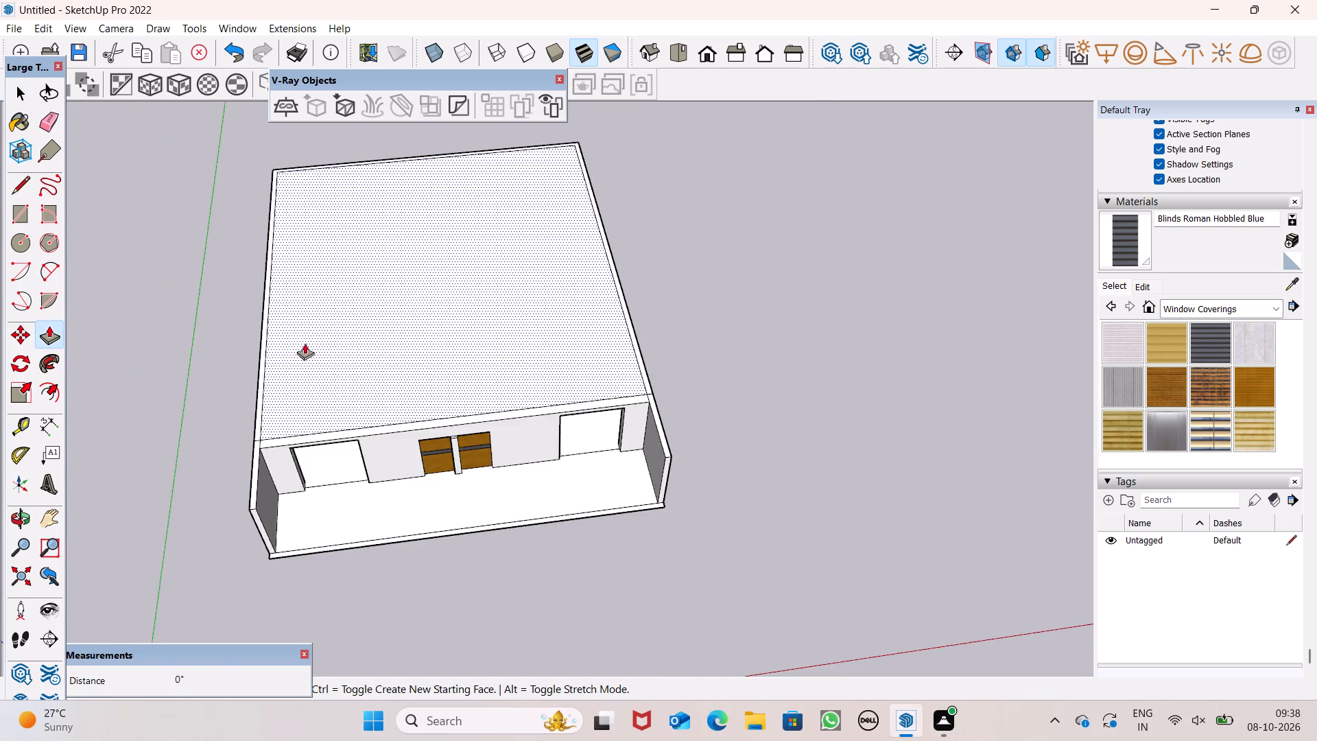
scroll(305, 343, "down", 9)
middle_click_drag(357, 358, 639, 372)
scroll(453, 285, "down", 3)
scroll(386, 457, "up", 3)
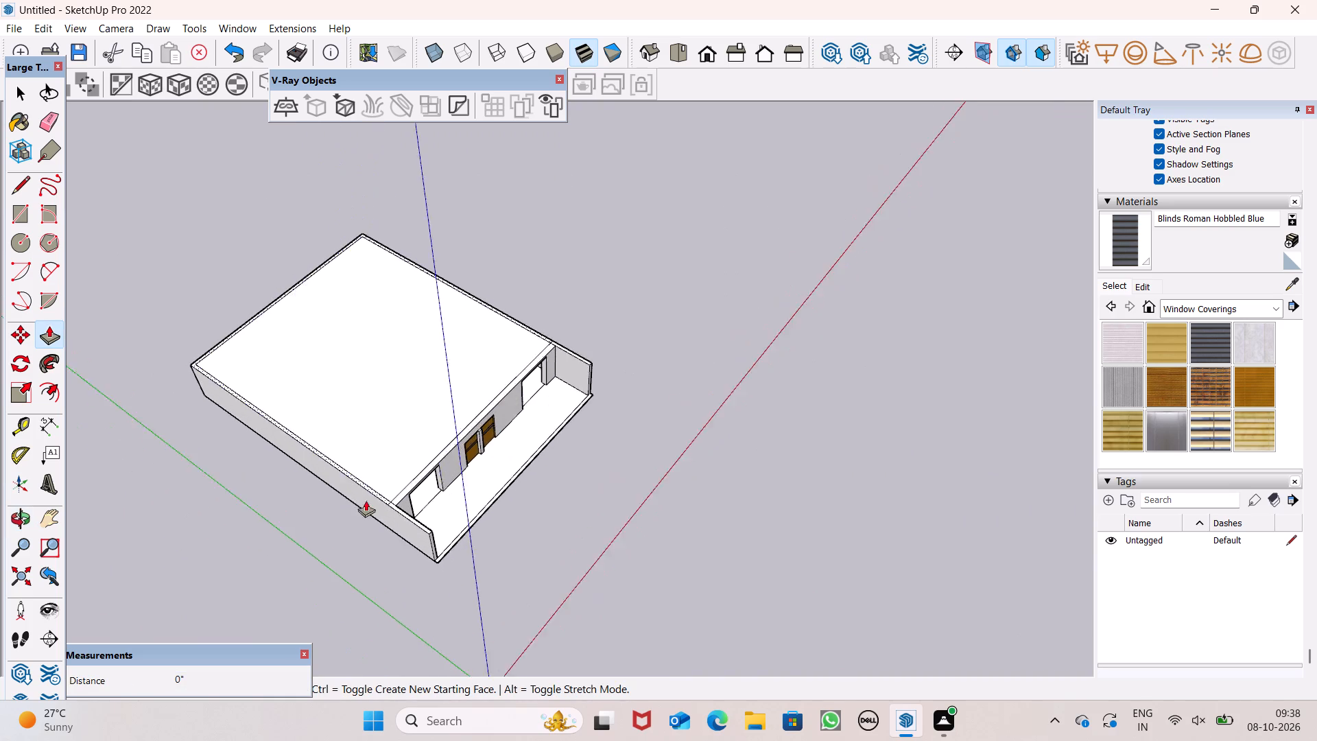
scroll(366, 500, "up", 2)
scroll(401, 437, "up", 3)
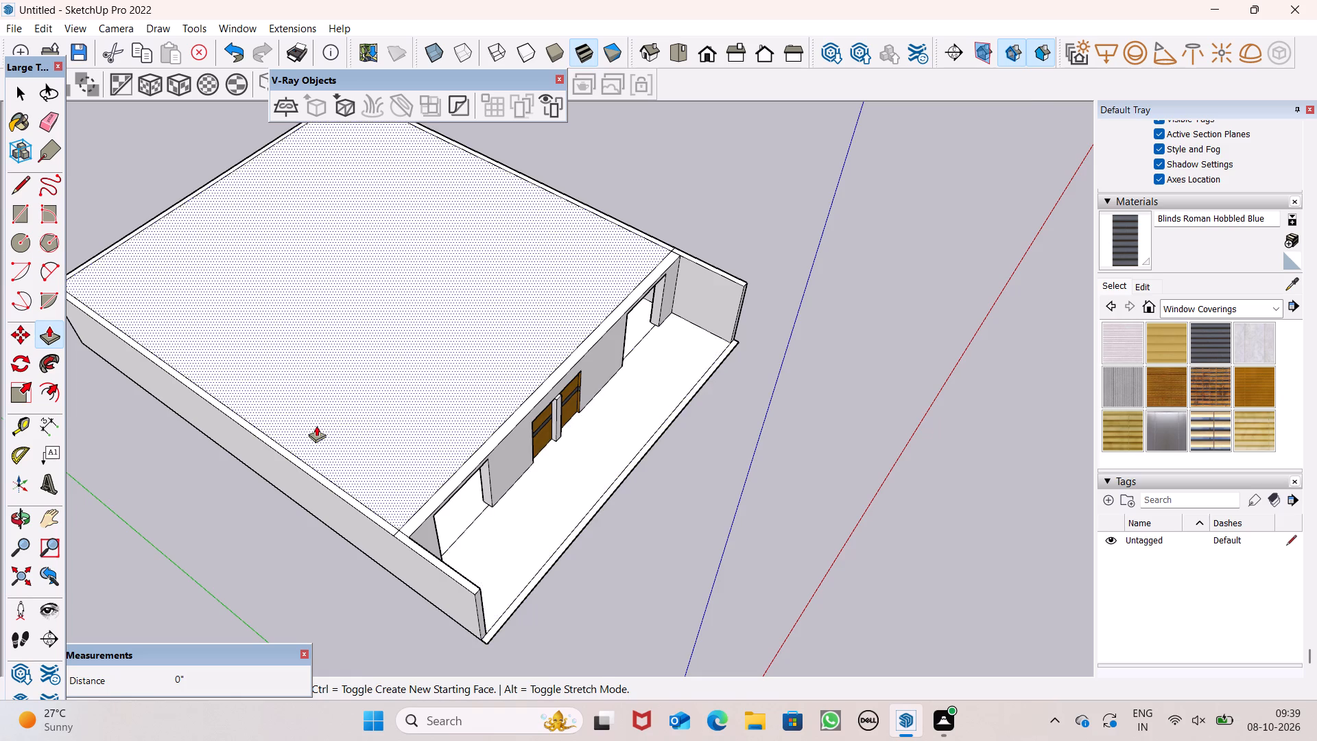
scroll(316, 423, "down", 3)
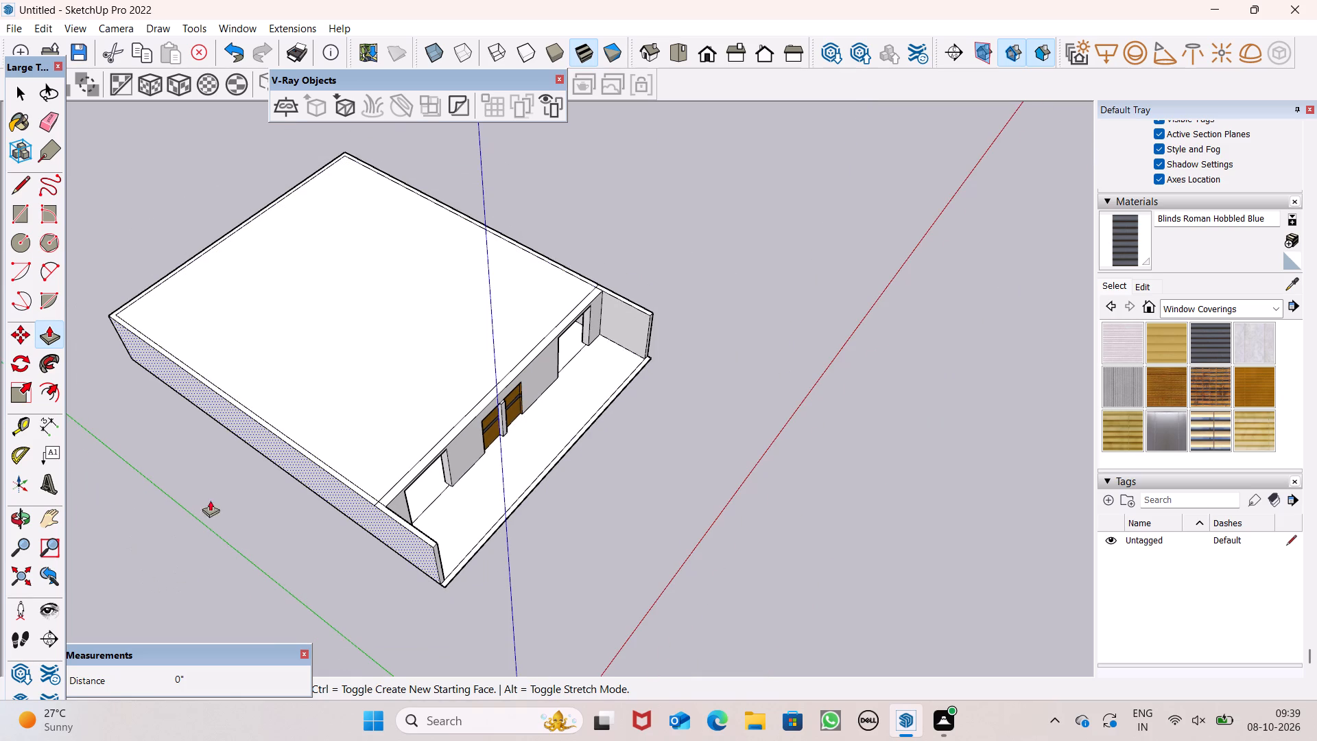
scroll(384, 448, "down", 2)
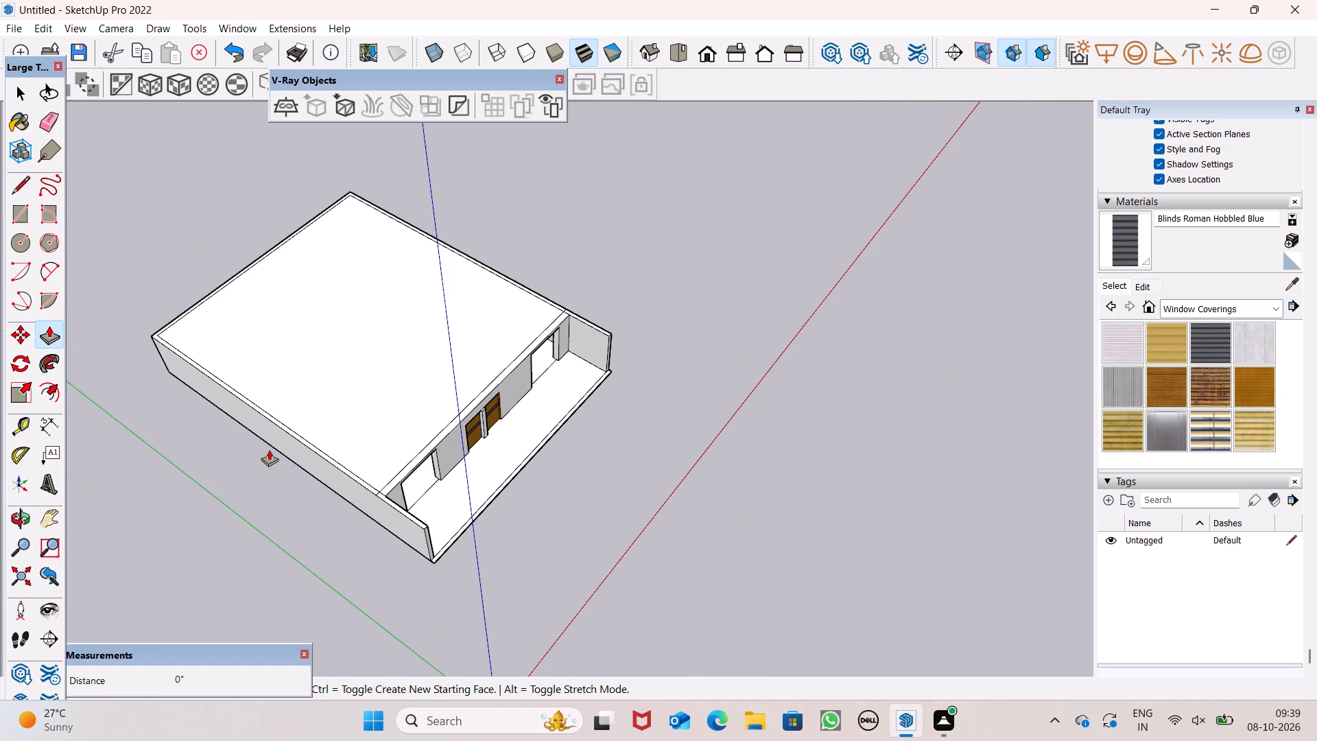
scroll(269, 449, "down", 1)
scroll(226, 365, "up", 2)
scroll(286, 415, "down", 2)
middle_click_drag(367, 494, 272, 459)
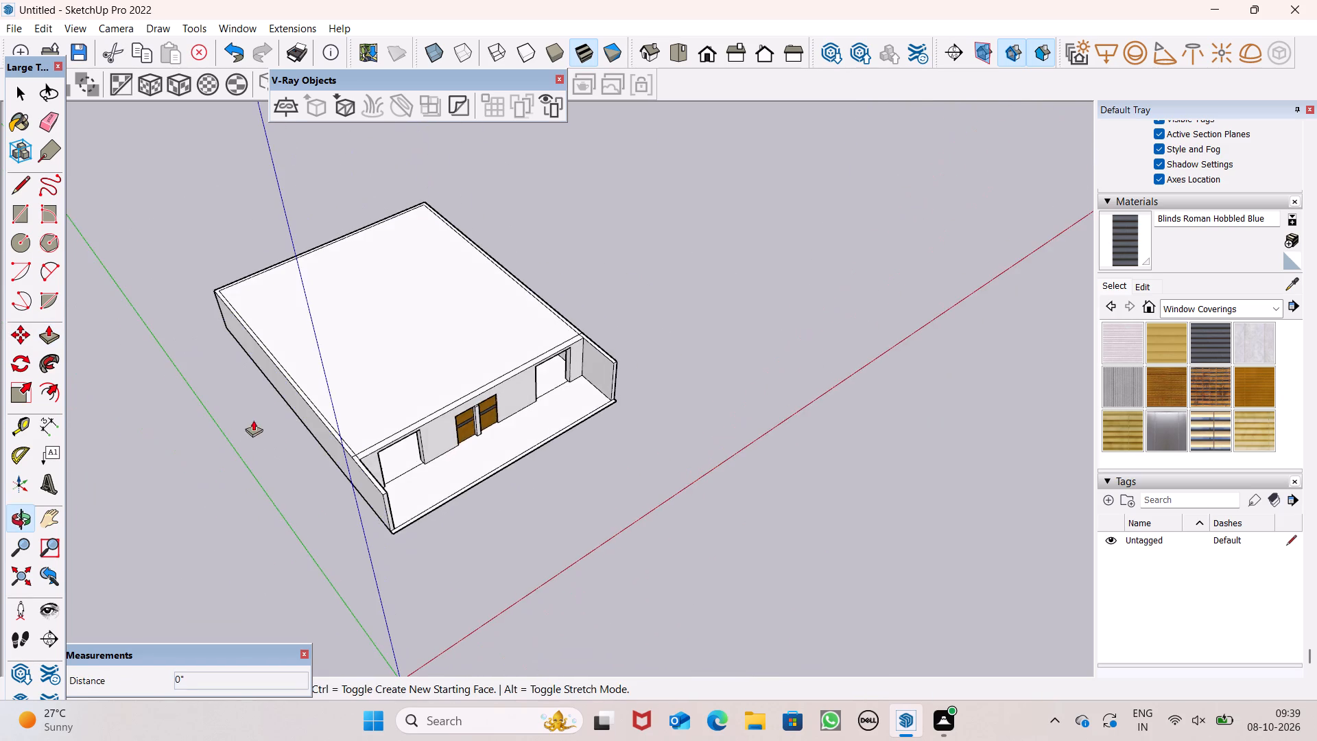
scroll(287, 266, "up", 5)
scroll(313, 237, "down", 2)
scroll(322, 467, "up", 6)
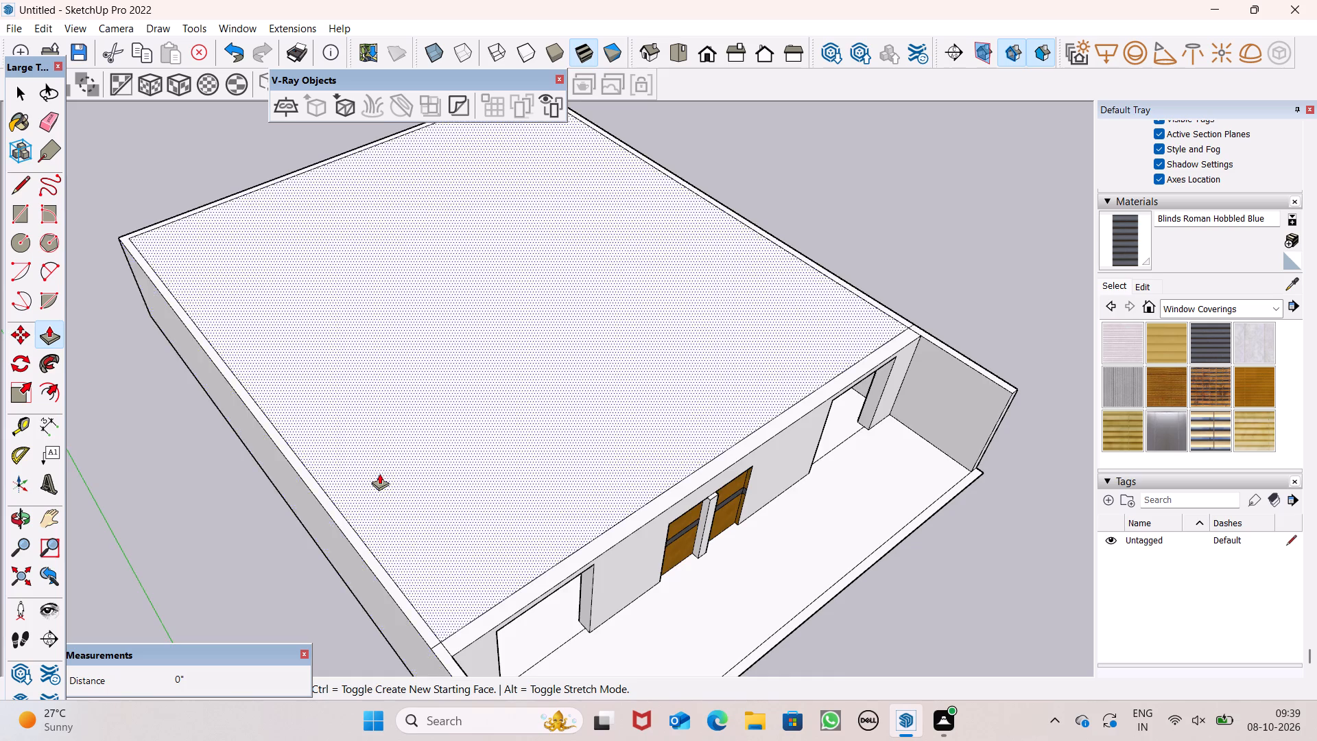
scroll(379, 473, "down", 5)
scroll(407, 573, "up", 2)
left_click_drag(407, 564, 389, 533)
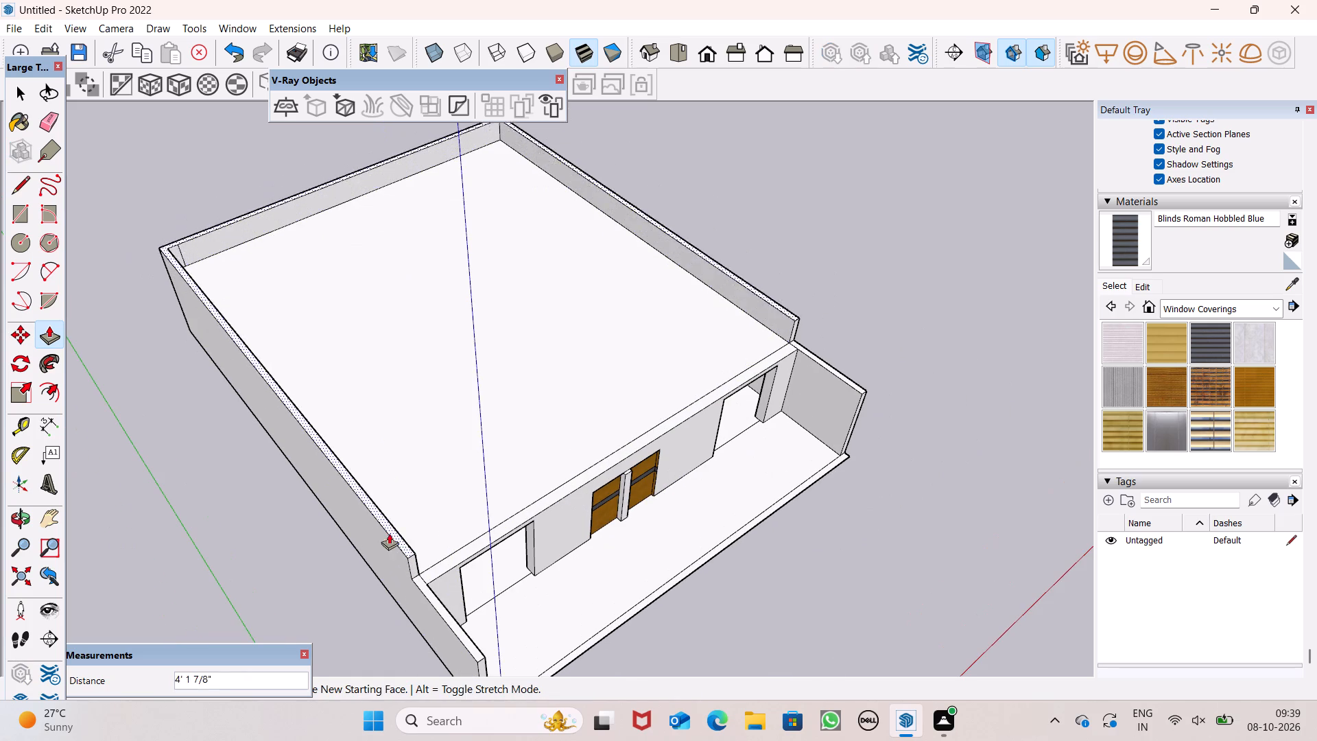
left_click_drag(389, 533, 370, 477)
key("1")
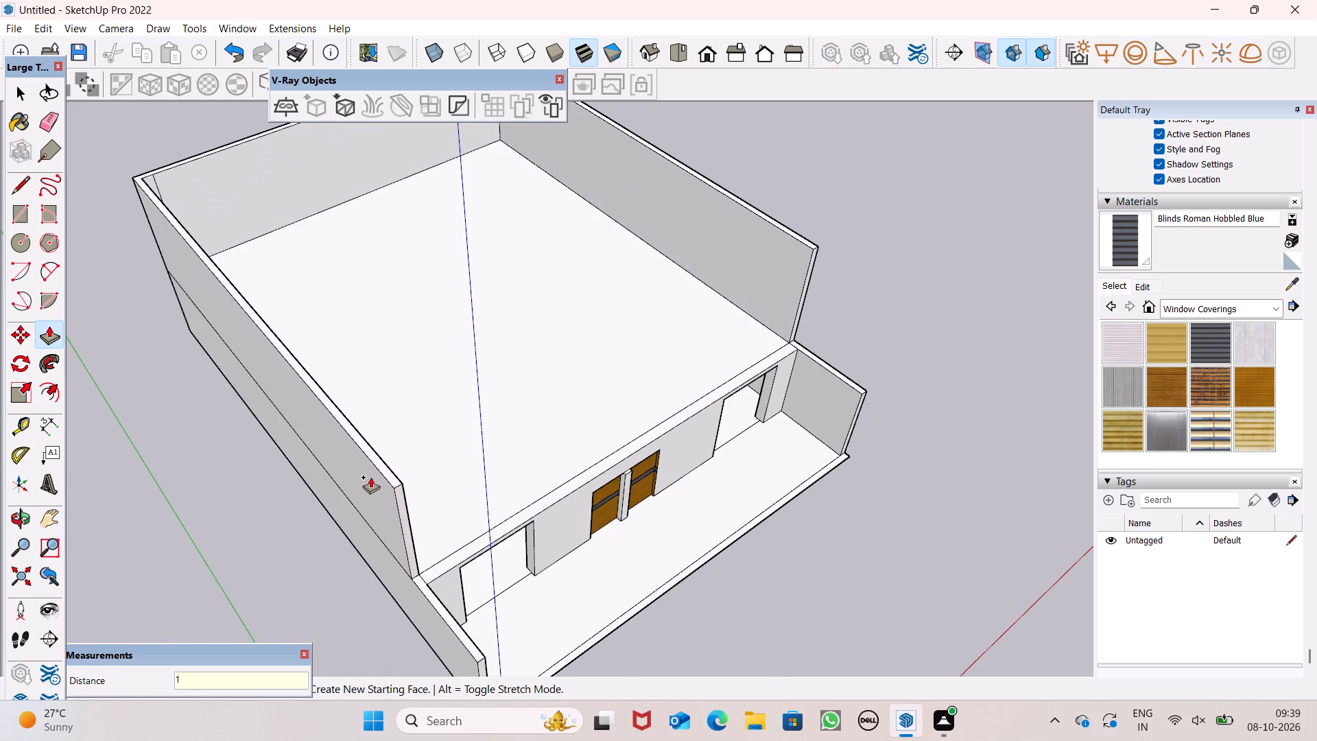
left_click_drag(370, 477, 377, 477)
type("0'")
key("Return")
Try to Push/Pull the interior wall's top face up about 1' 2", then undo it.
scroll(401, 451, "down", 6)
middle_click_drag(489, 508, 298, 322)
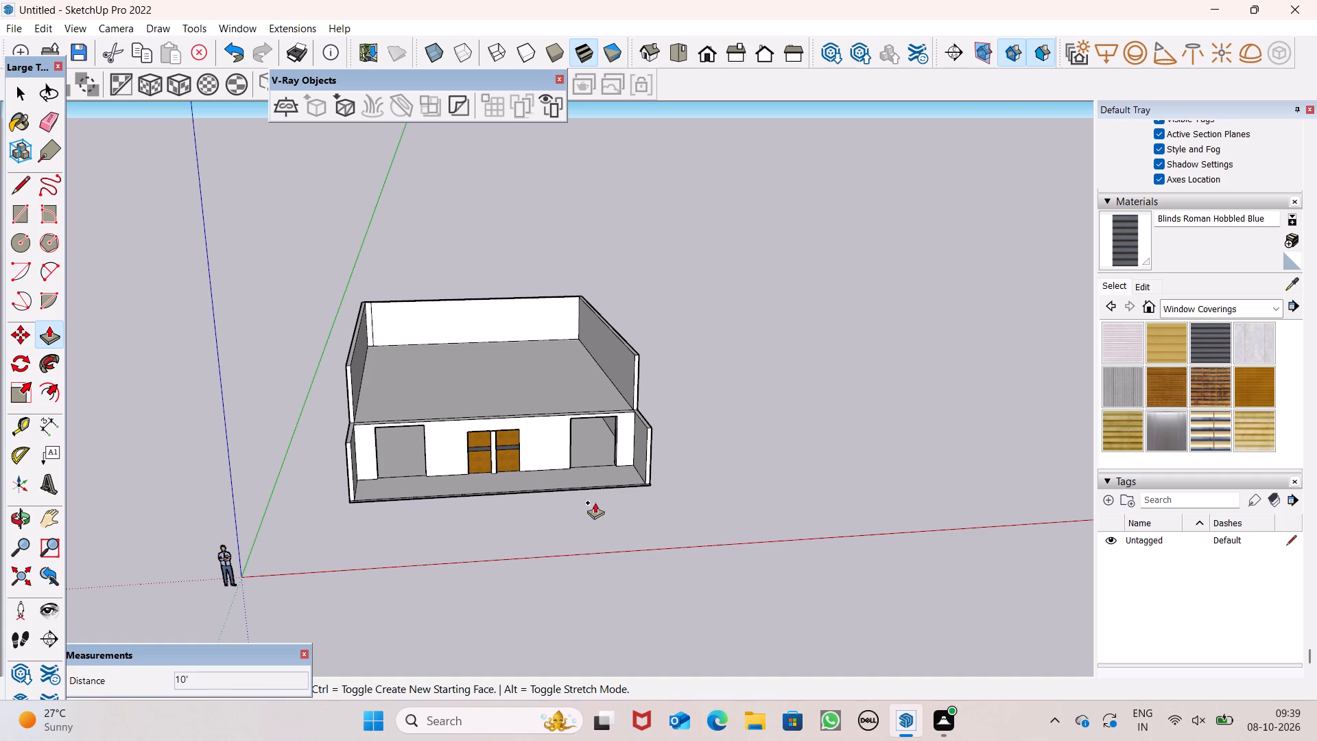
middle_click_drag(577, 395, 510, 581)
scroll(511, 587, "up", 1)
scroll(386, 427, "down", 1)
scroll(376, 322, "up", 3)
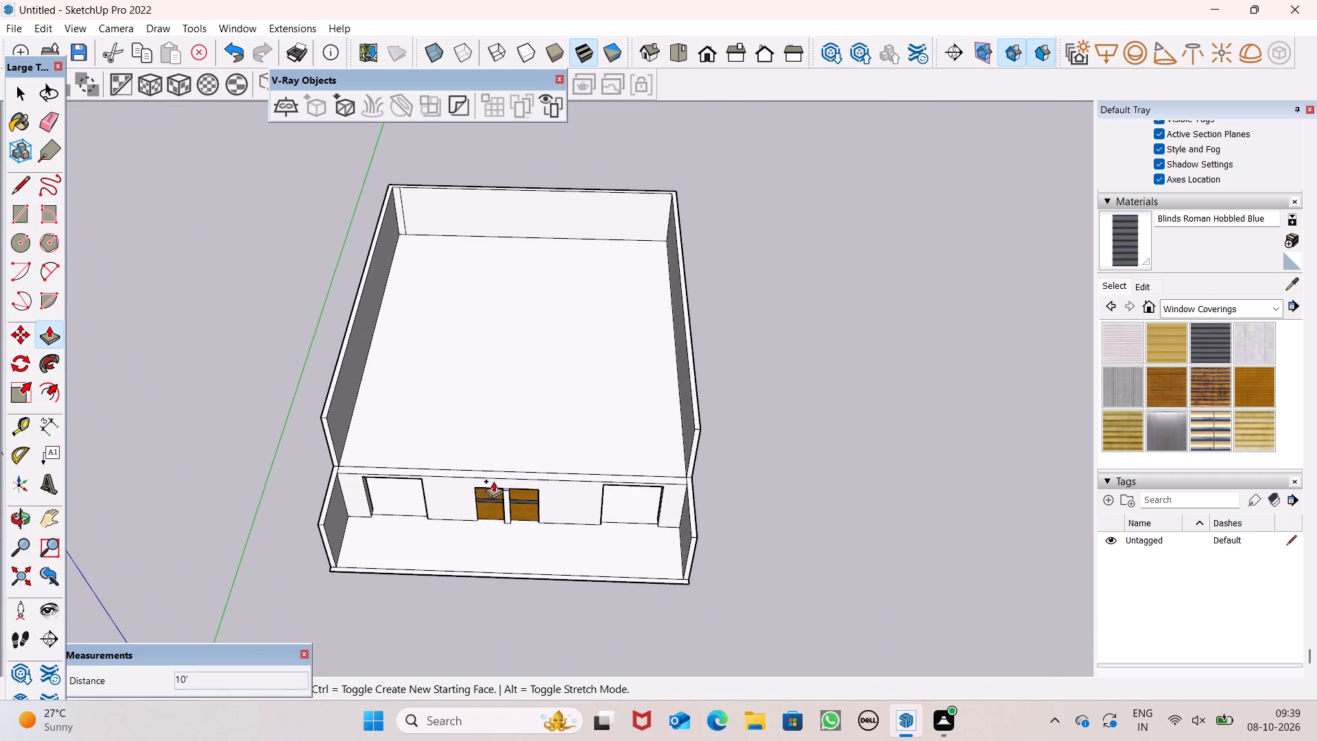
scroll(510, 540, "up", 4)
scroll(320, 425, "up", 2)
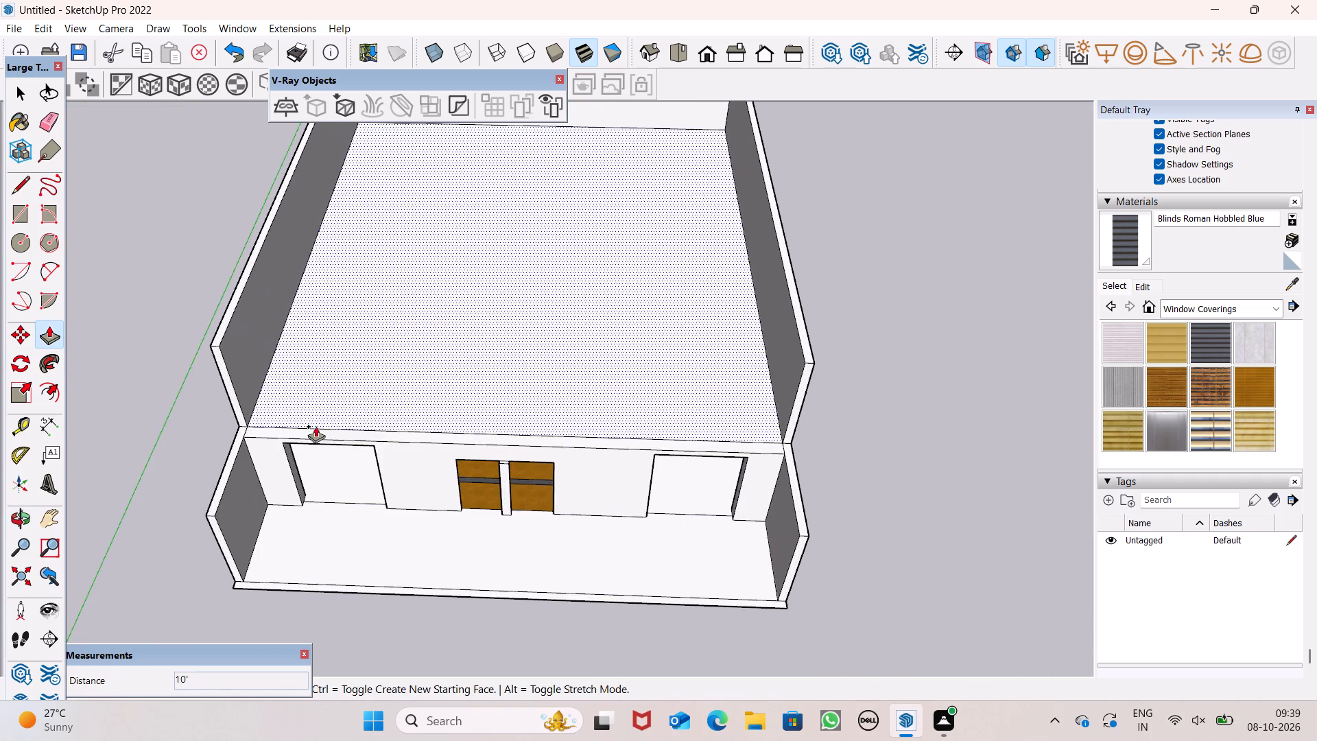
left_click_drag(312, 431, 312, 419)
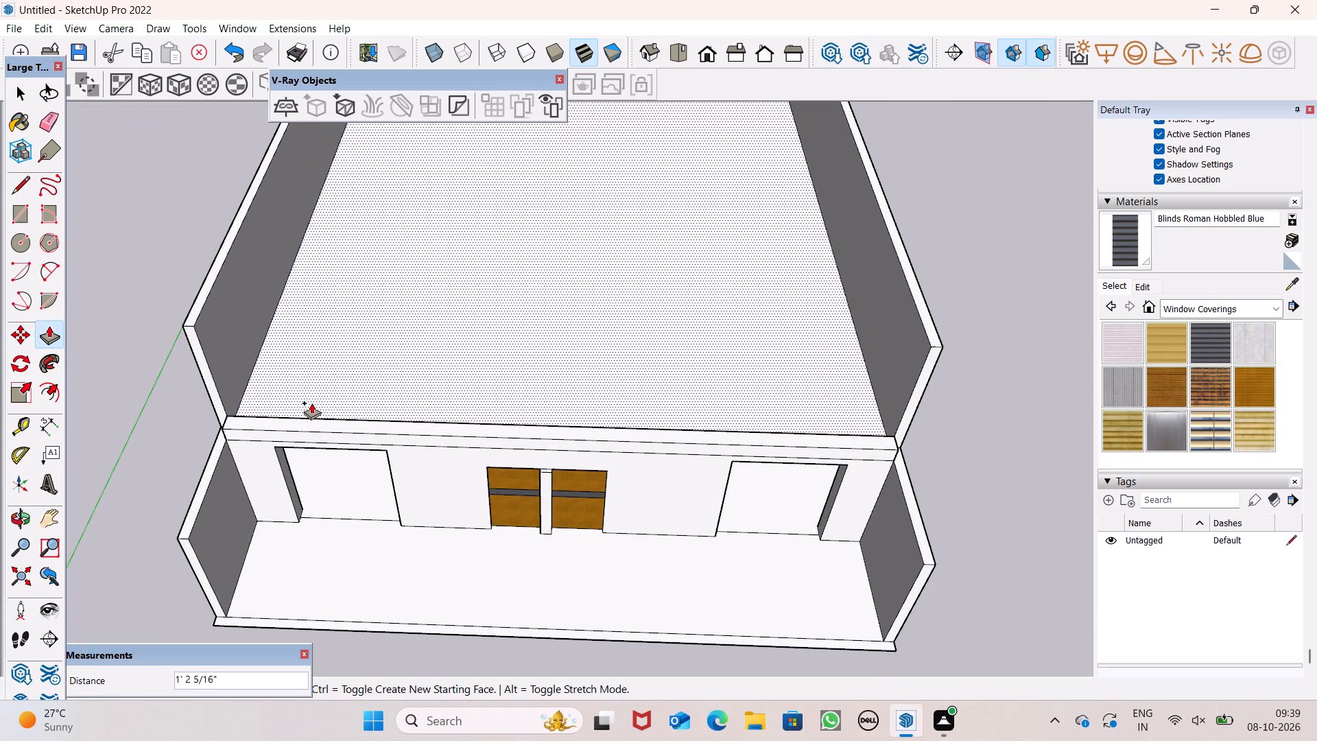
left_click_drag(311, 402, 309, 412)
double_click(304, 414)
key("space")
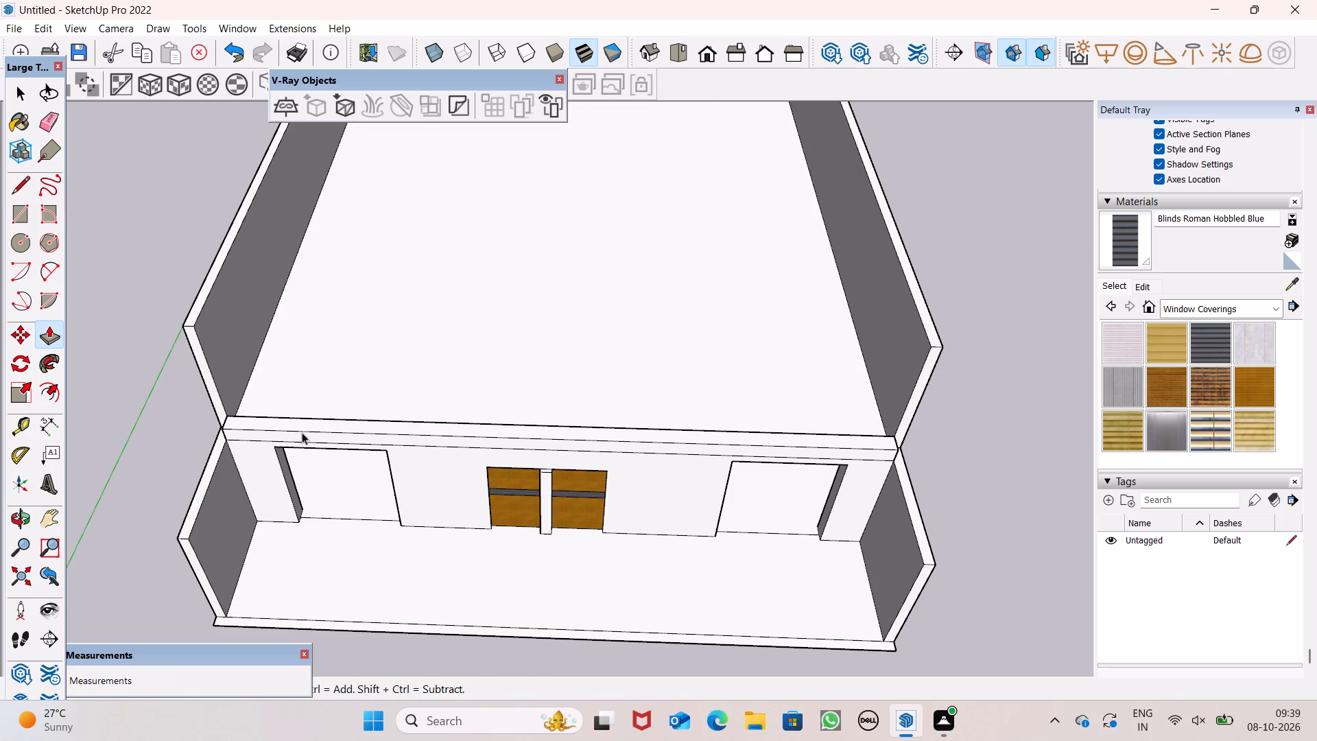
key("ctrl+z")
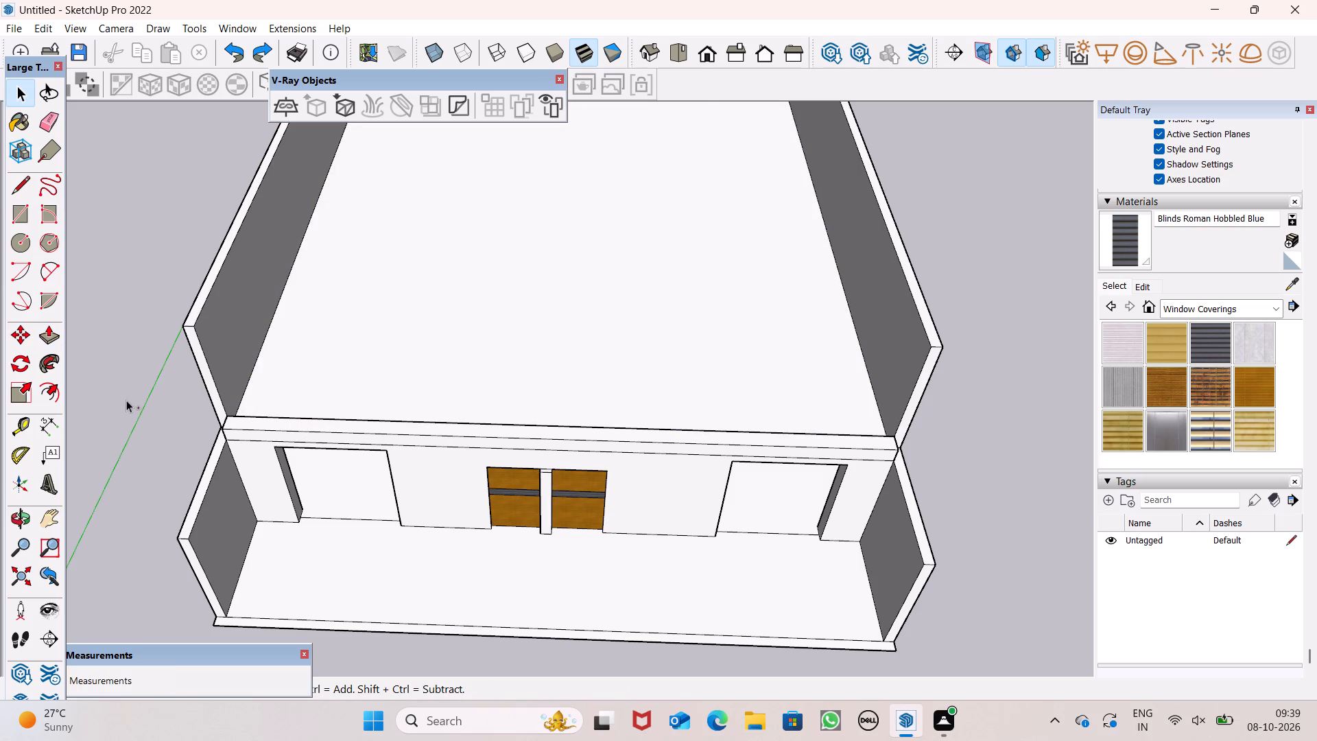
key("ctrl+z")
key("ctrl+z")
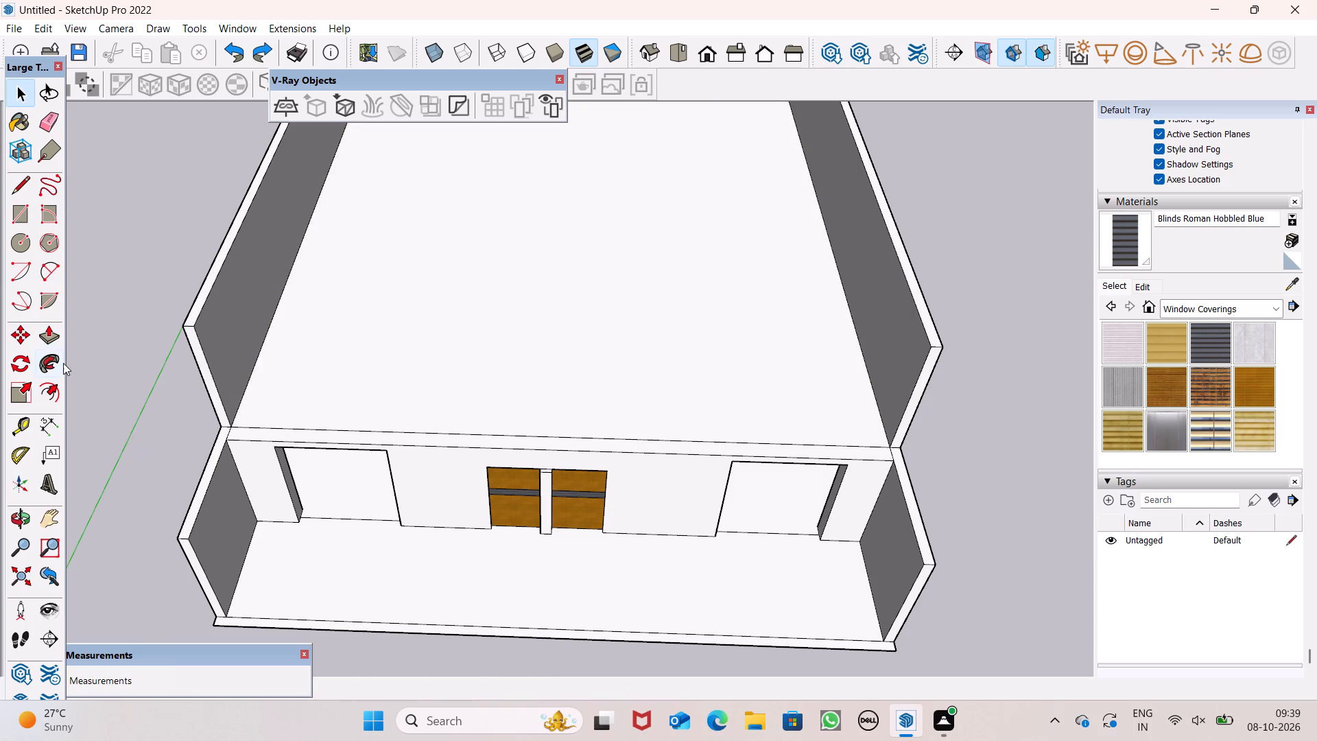
Start Push/Pull again for the interior wall's top face.
left_click(40, 336)
scroll(128, 390, "up", 1)
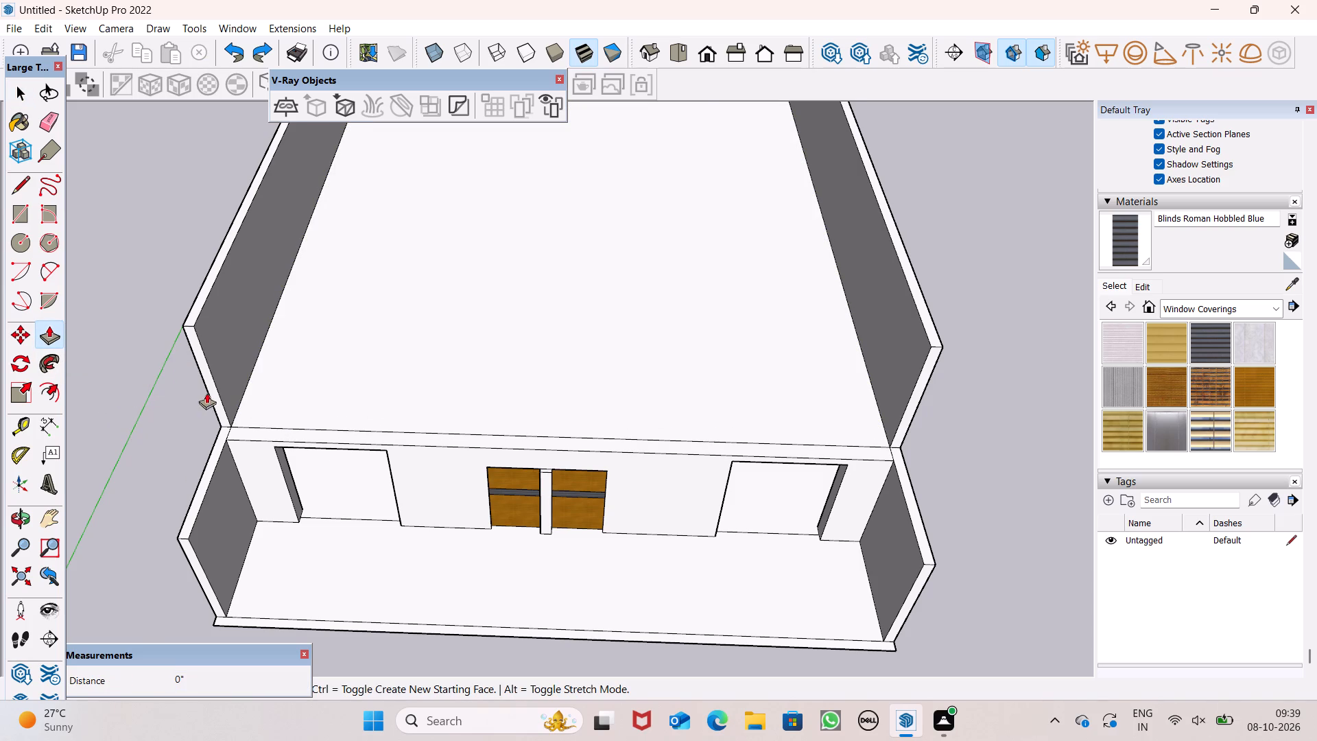
scroll(208, 393, "down", 2)
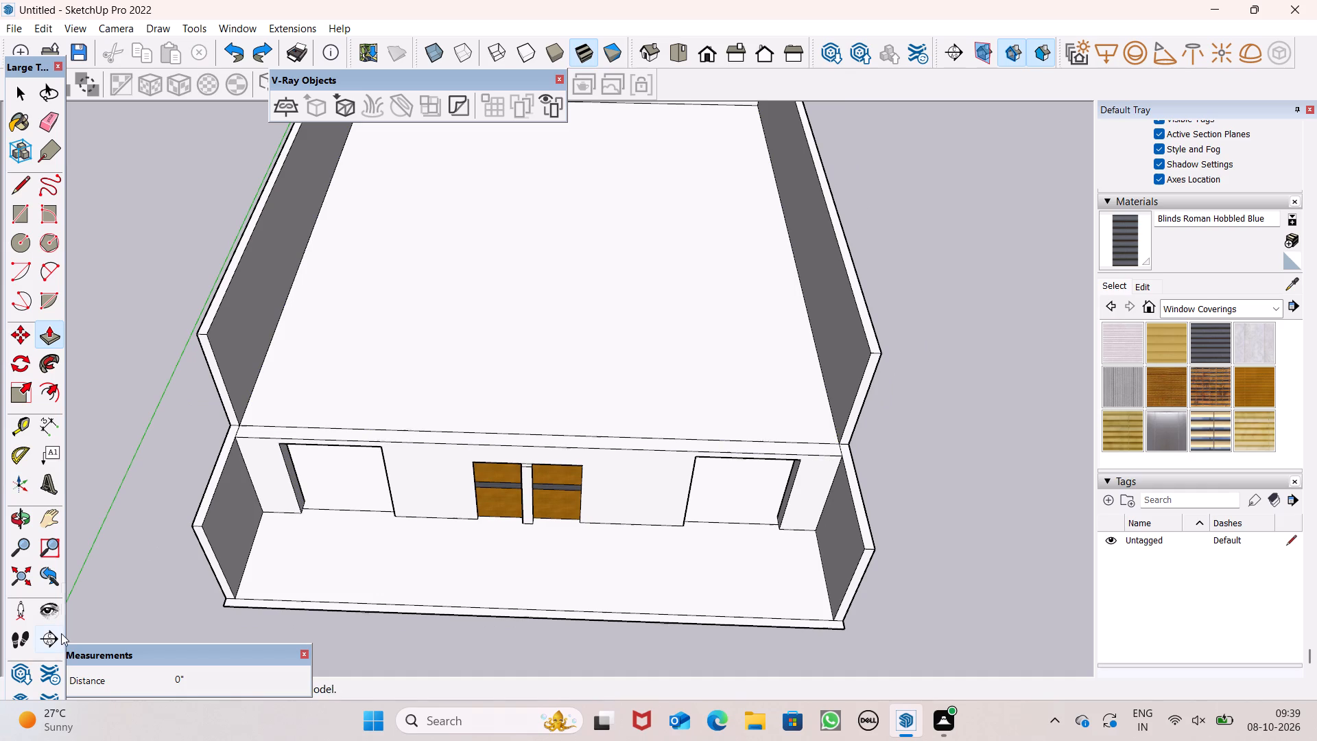
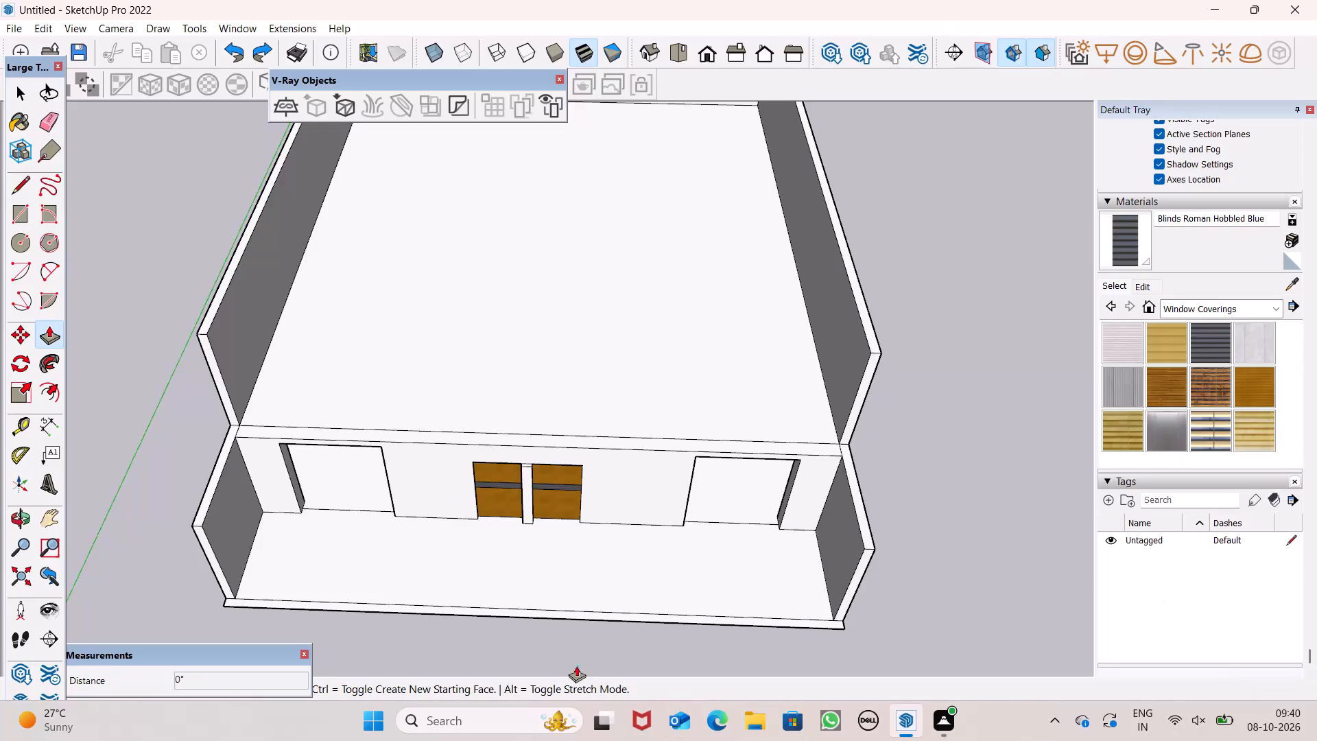
Push/Pull the interior wall's top face up 4' from a new starting face.
scroll(523, 505, "down", 6)
scroll(466, 451, "up", 1)
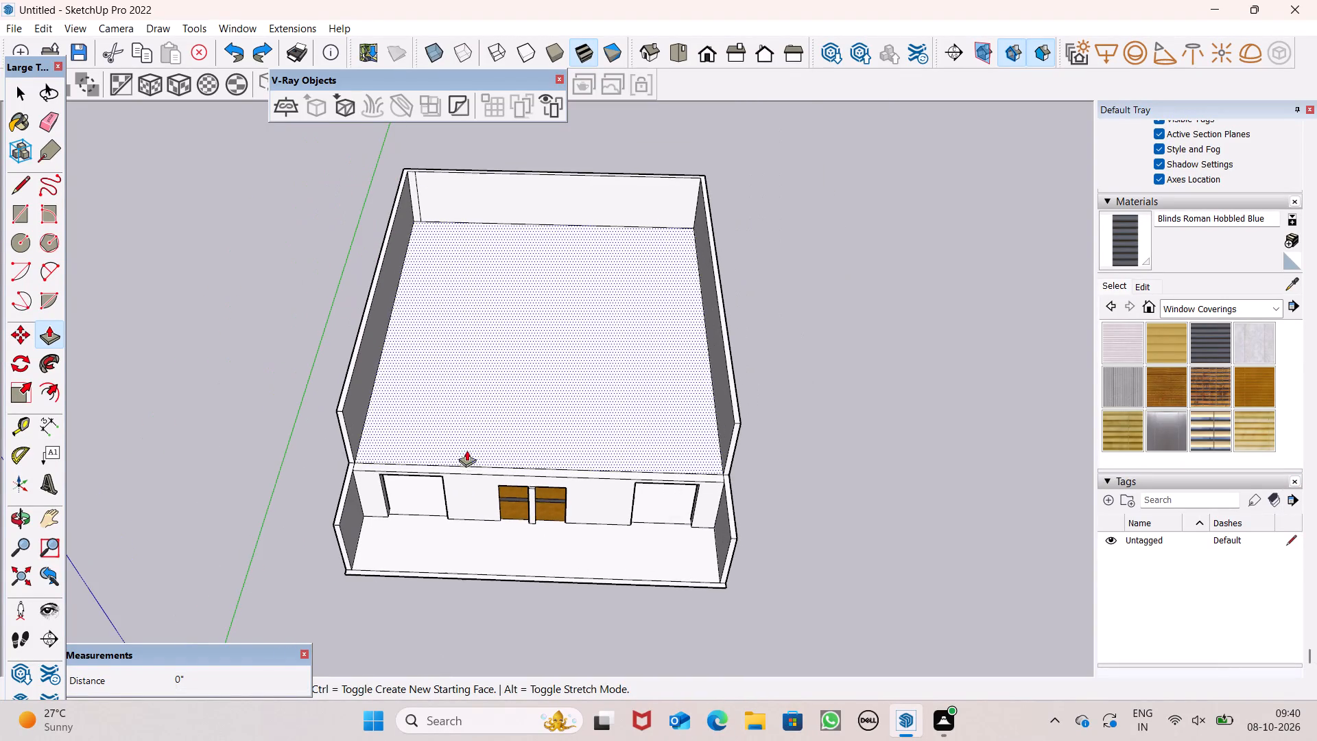
middle_click_drag(492, 440, 489, 345)
scroll(489, 352, "up", 1)
scroll(354, 353, "up", 6)
scroll(521, 478, "down", 5)
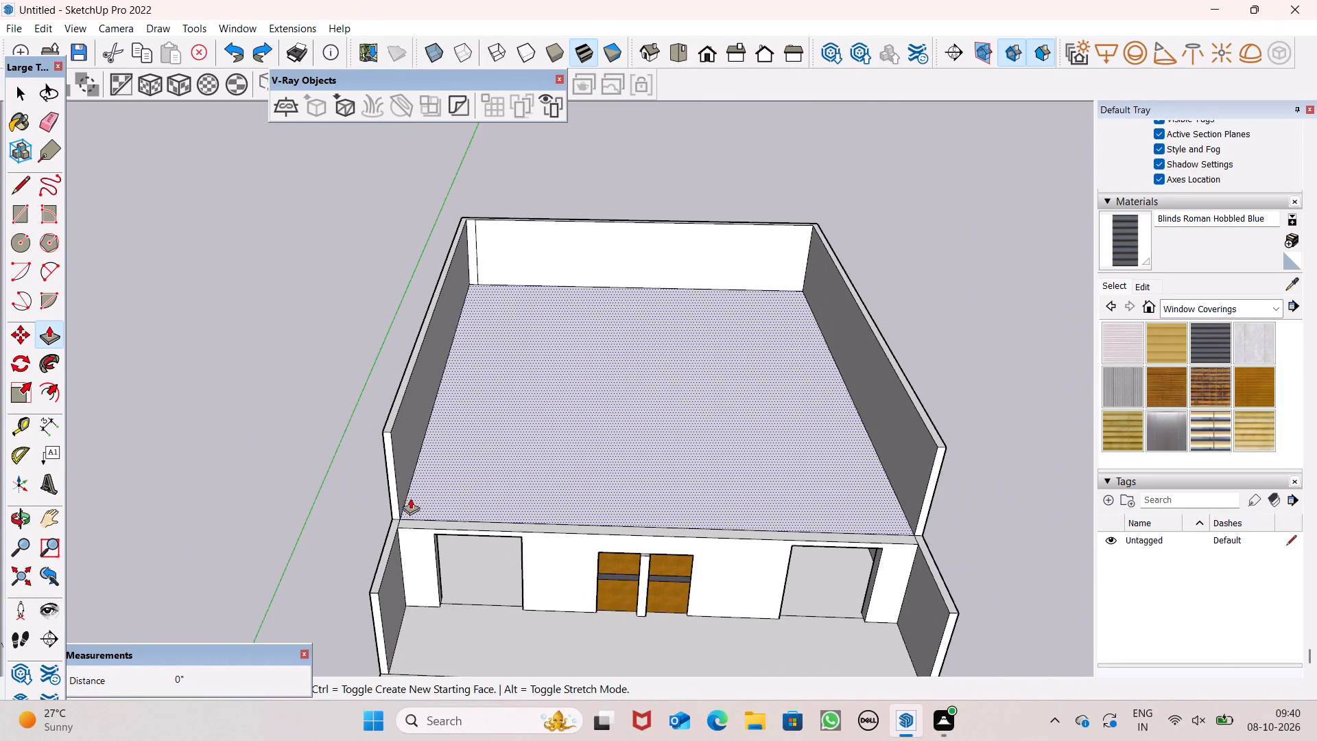
scroll(420, 513, "up", 5)
scroll(534, 447, "down", 5)
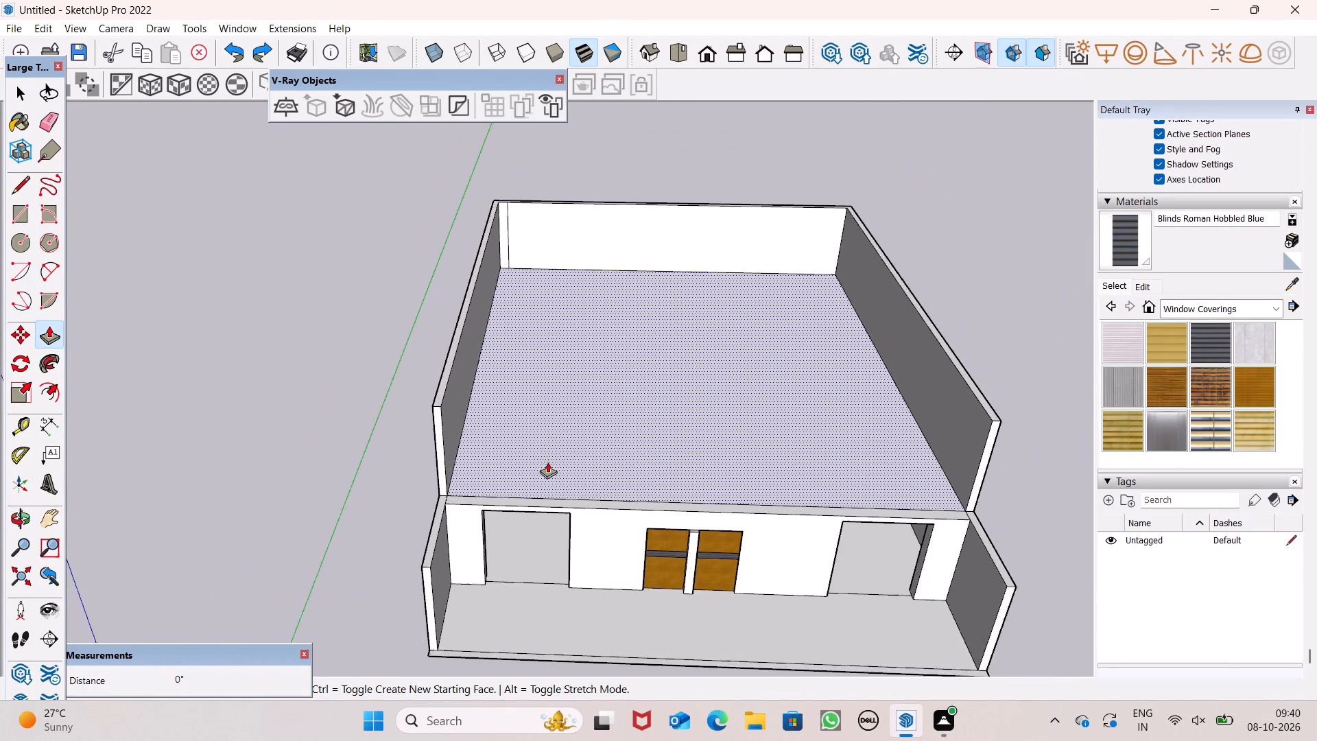
scroll(547, 462, "down", 1)
scroll(420, 495, "up", 12)
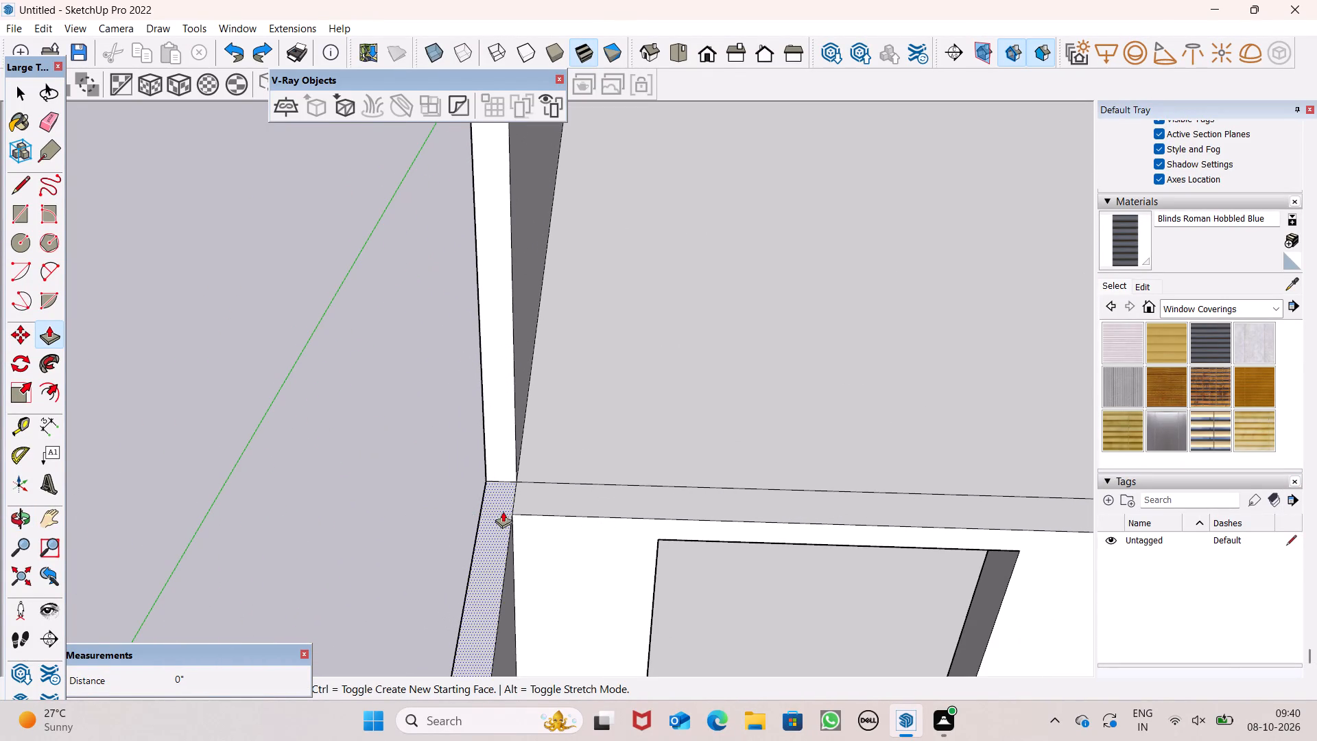
left_click_drag(541, 499, 535, 401)
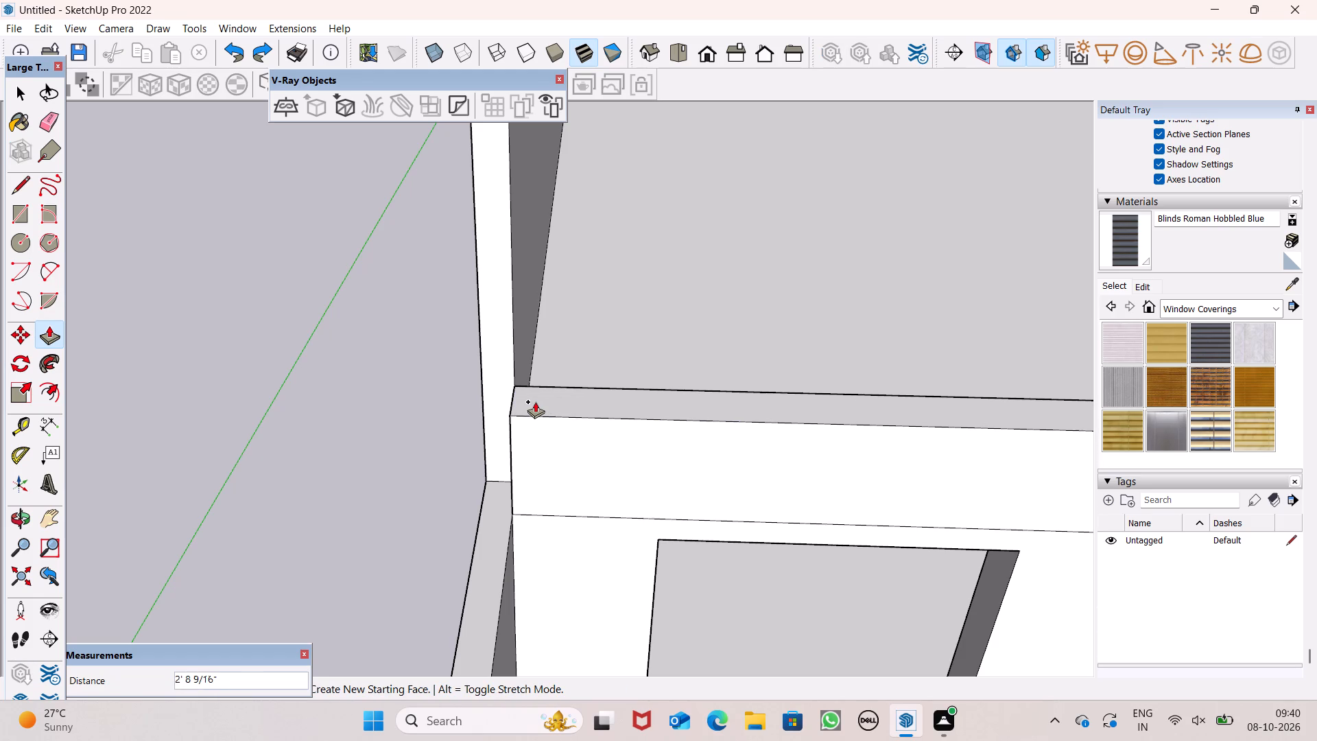
left_click_drag(535, 401, 535, 399)
key("4")
key("apostrophe")
key("Return")
left_click(535, 399)
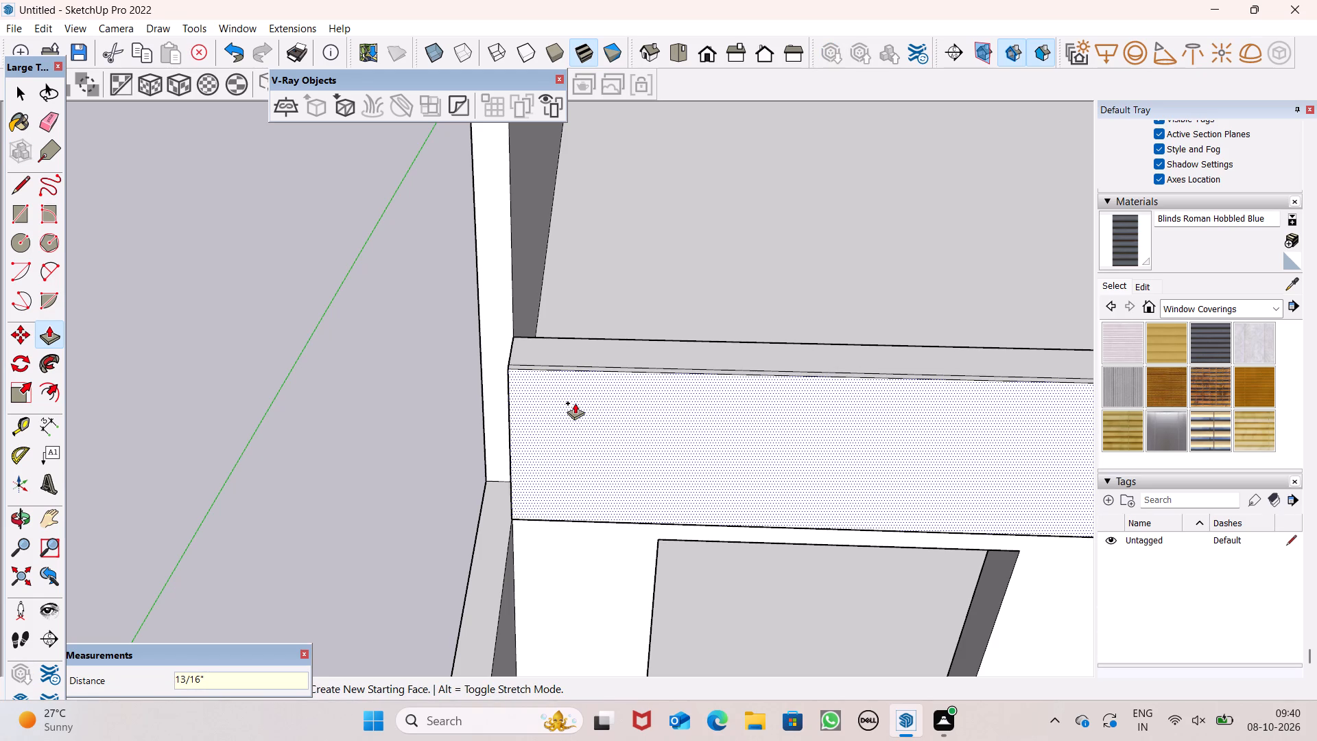
key("space")
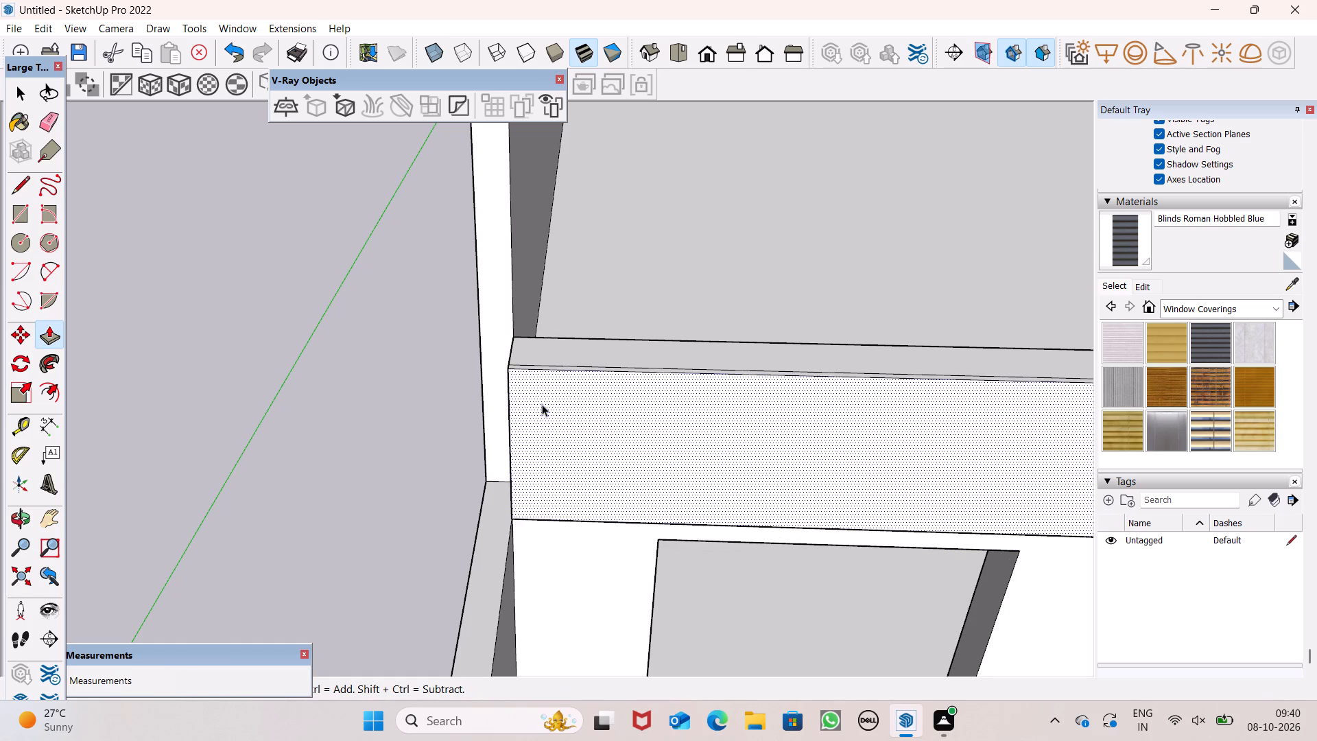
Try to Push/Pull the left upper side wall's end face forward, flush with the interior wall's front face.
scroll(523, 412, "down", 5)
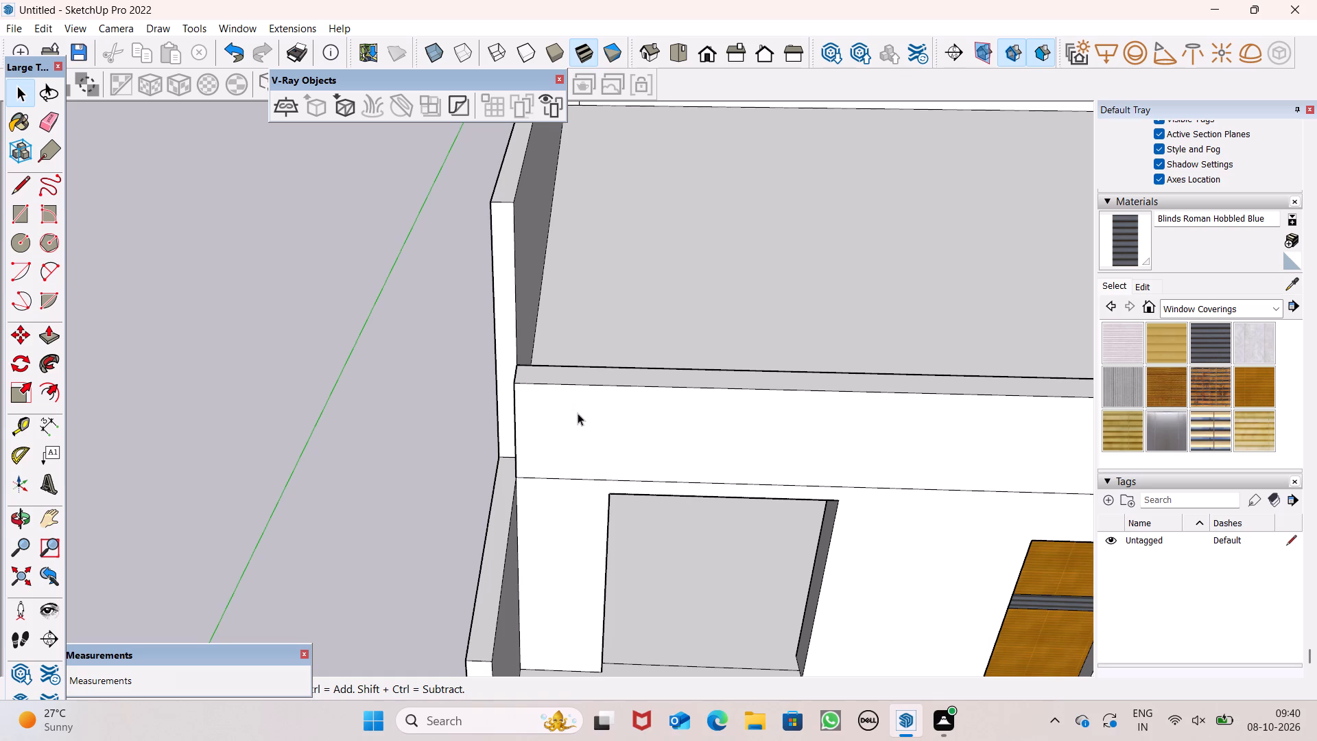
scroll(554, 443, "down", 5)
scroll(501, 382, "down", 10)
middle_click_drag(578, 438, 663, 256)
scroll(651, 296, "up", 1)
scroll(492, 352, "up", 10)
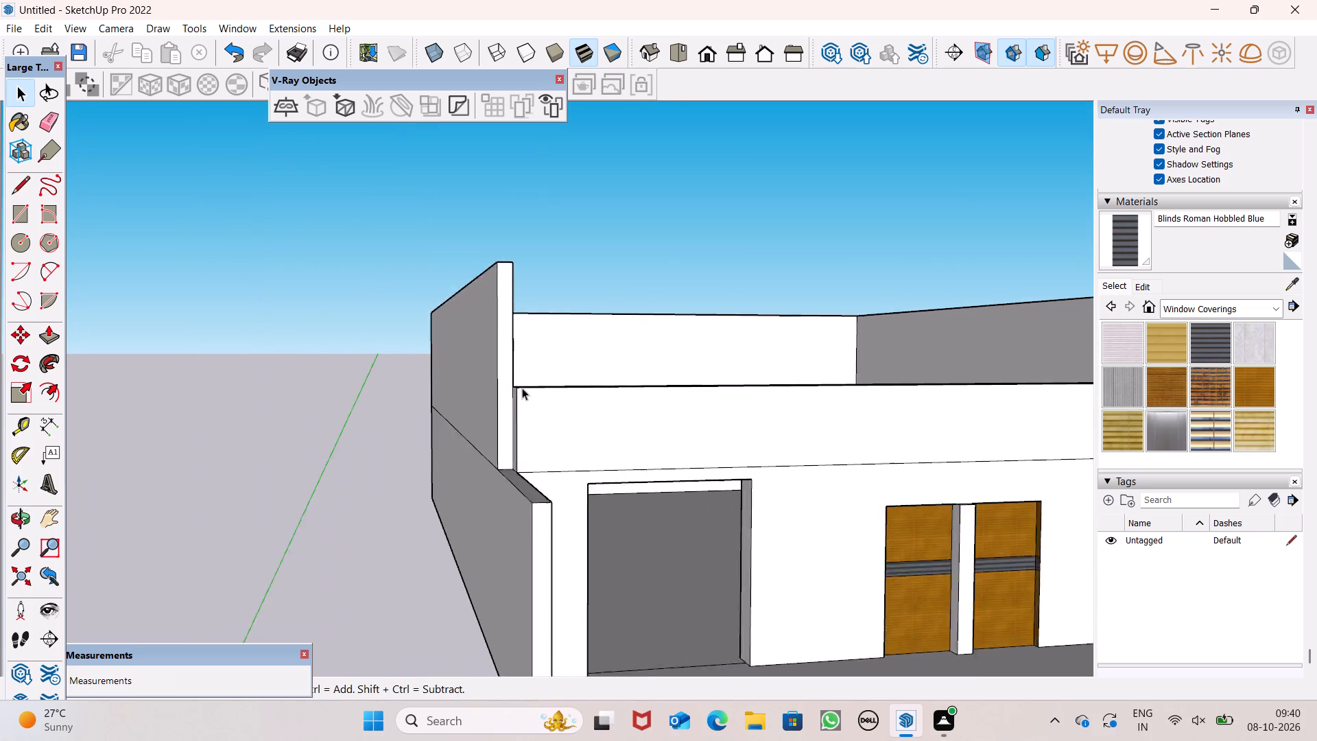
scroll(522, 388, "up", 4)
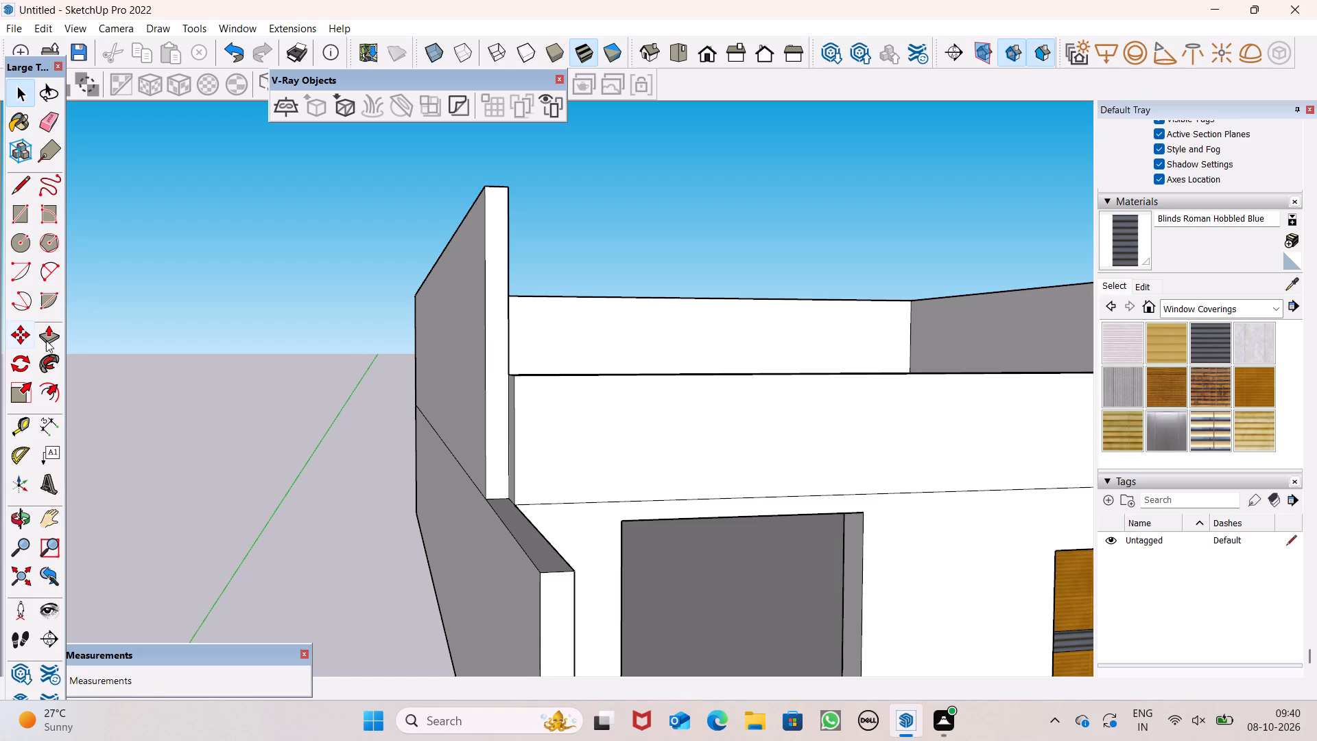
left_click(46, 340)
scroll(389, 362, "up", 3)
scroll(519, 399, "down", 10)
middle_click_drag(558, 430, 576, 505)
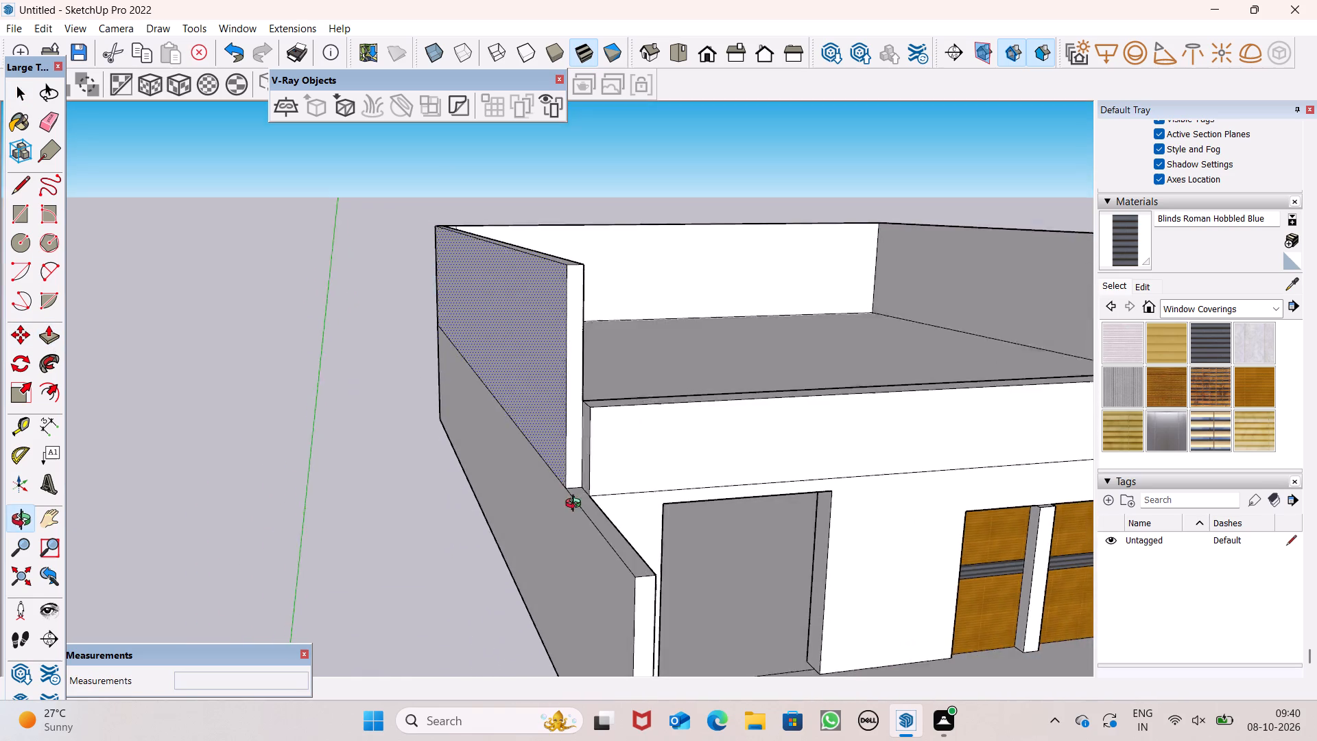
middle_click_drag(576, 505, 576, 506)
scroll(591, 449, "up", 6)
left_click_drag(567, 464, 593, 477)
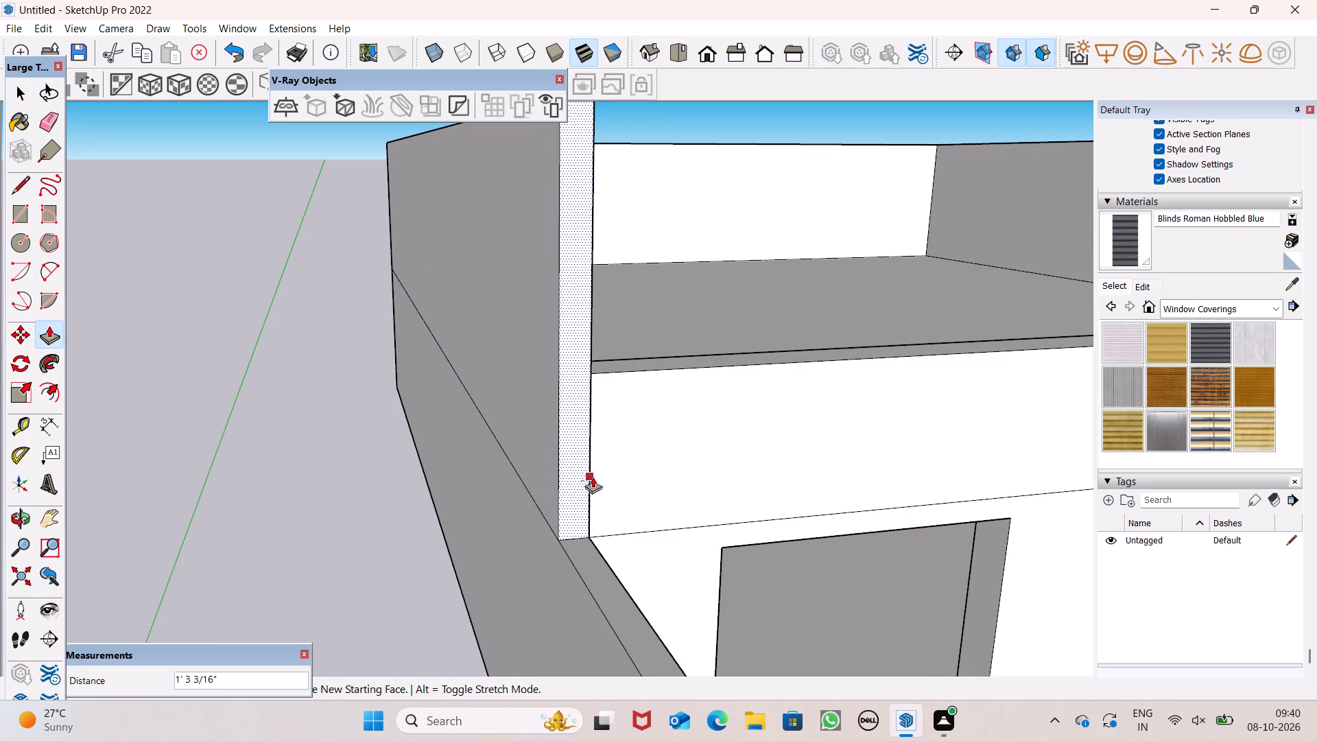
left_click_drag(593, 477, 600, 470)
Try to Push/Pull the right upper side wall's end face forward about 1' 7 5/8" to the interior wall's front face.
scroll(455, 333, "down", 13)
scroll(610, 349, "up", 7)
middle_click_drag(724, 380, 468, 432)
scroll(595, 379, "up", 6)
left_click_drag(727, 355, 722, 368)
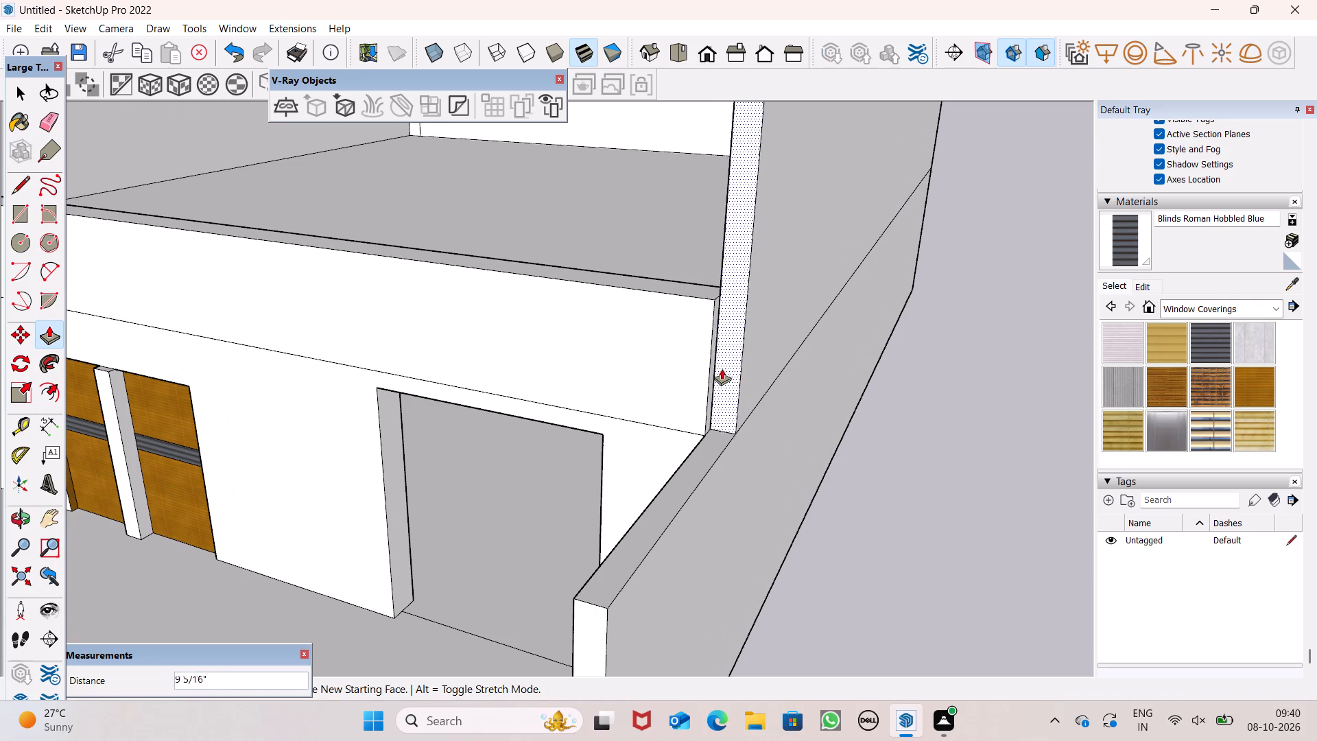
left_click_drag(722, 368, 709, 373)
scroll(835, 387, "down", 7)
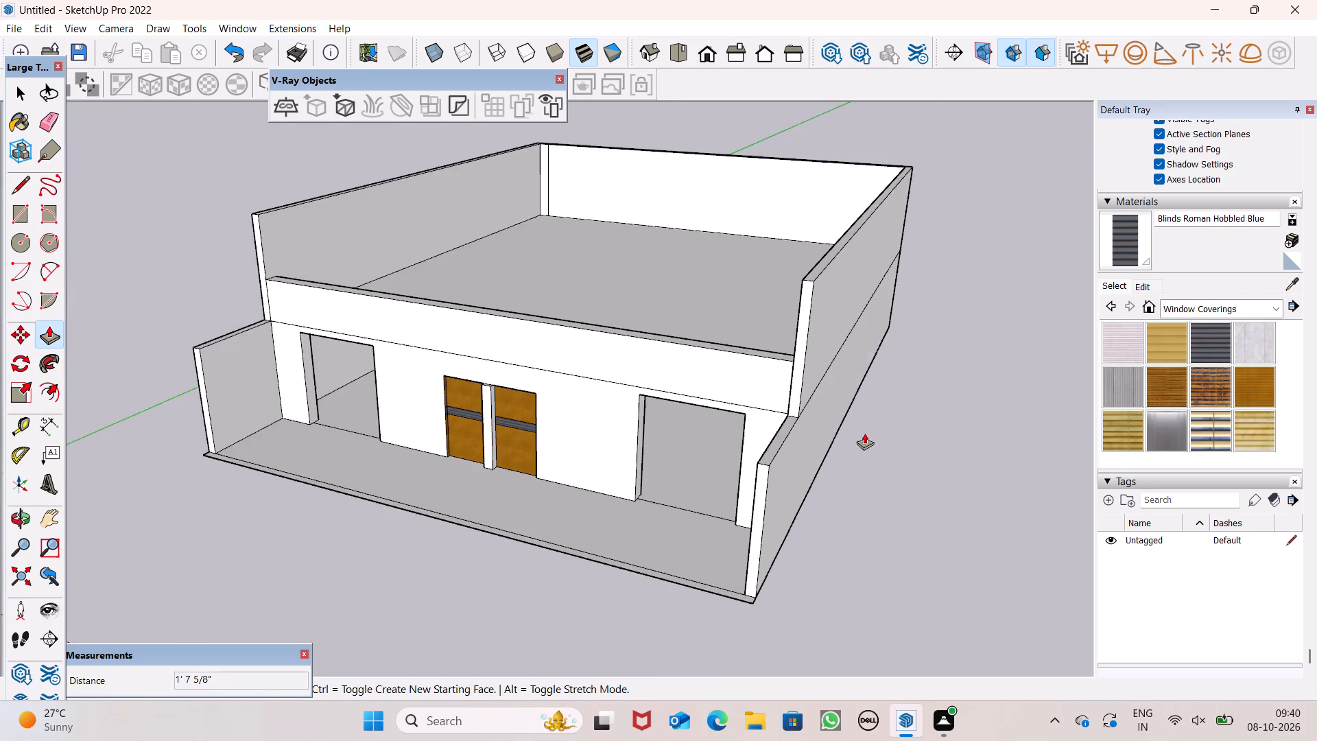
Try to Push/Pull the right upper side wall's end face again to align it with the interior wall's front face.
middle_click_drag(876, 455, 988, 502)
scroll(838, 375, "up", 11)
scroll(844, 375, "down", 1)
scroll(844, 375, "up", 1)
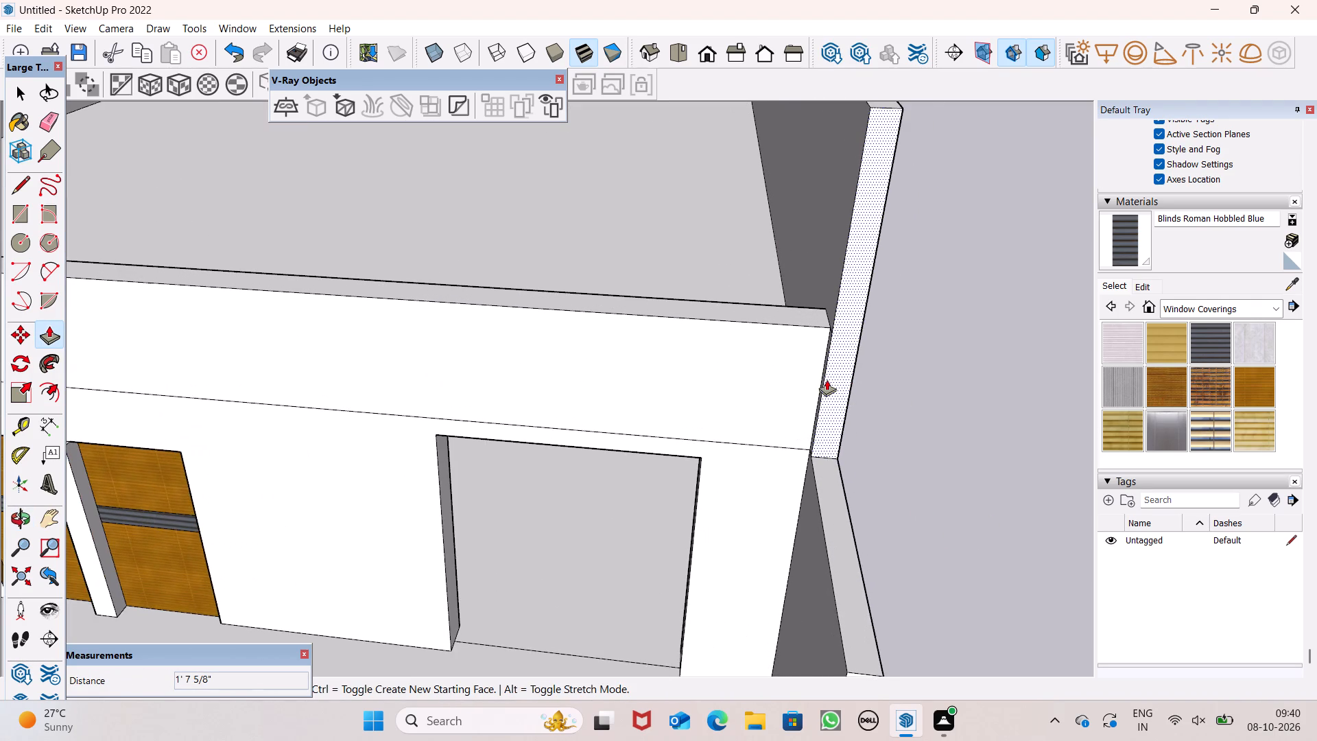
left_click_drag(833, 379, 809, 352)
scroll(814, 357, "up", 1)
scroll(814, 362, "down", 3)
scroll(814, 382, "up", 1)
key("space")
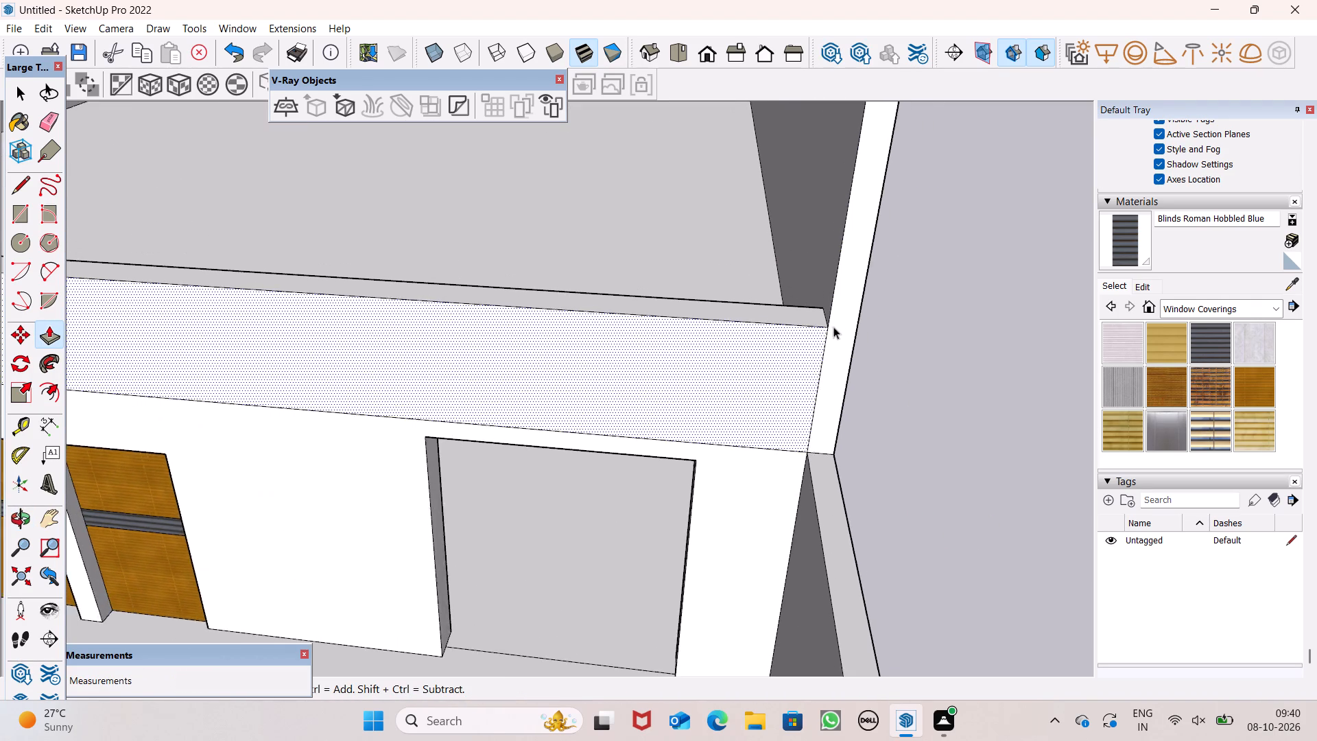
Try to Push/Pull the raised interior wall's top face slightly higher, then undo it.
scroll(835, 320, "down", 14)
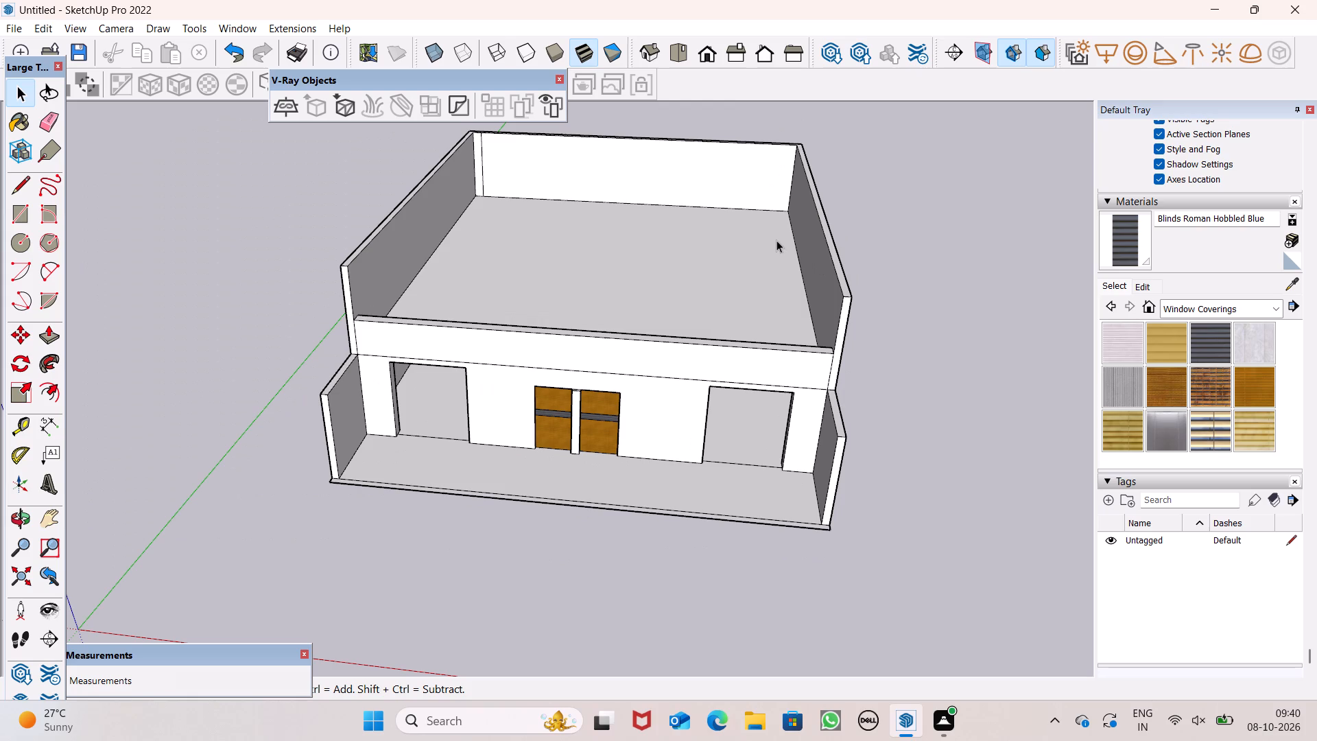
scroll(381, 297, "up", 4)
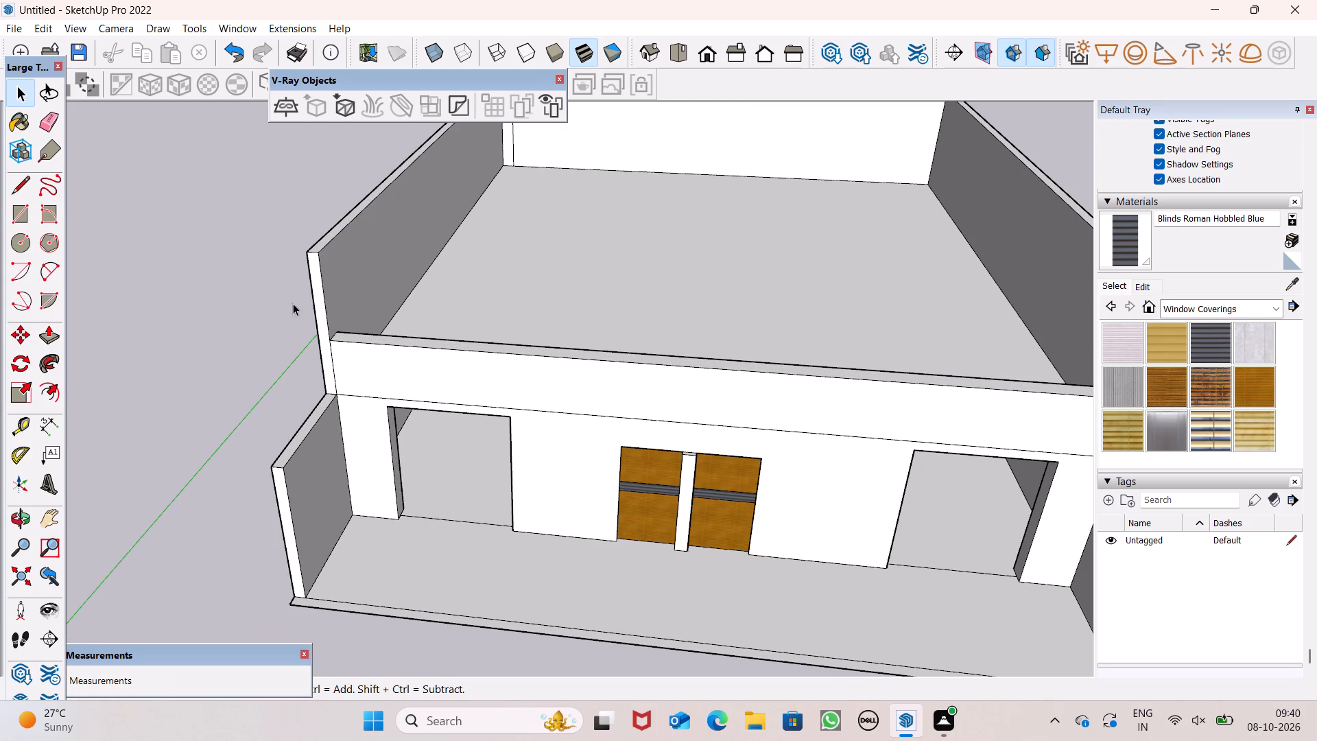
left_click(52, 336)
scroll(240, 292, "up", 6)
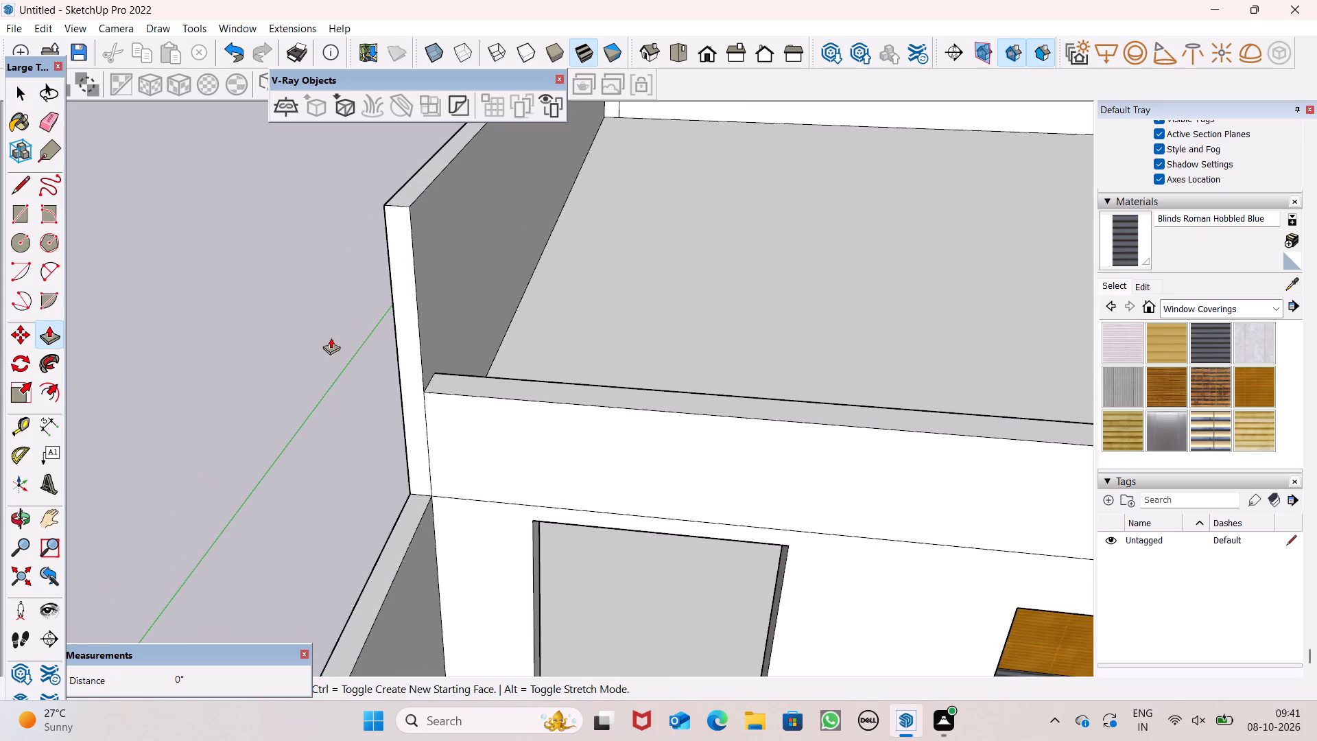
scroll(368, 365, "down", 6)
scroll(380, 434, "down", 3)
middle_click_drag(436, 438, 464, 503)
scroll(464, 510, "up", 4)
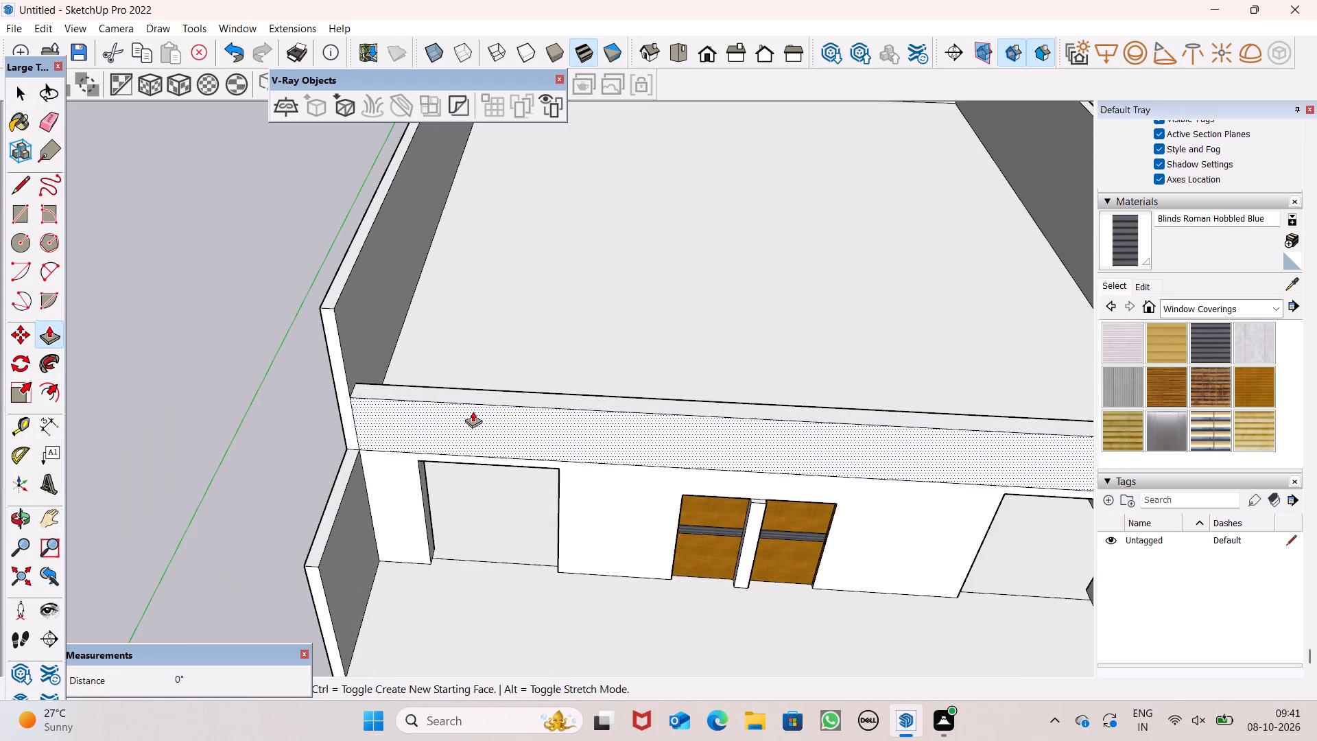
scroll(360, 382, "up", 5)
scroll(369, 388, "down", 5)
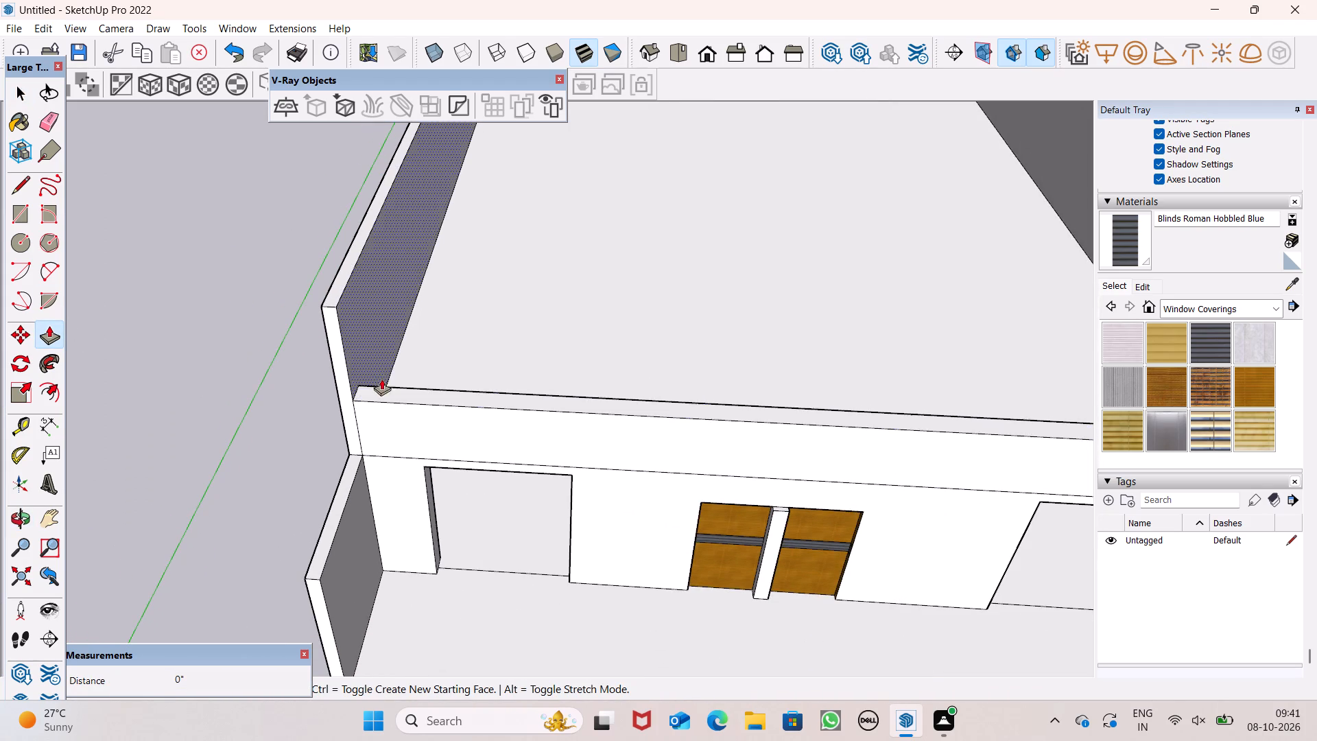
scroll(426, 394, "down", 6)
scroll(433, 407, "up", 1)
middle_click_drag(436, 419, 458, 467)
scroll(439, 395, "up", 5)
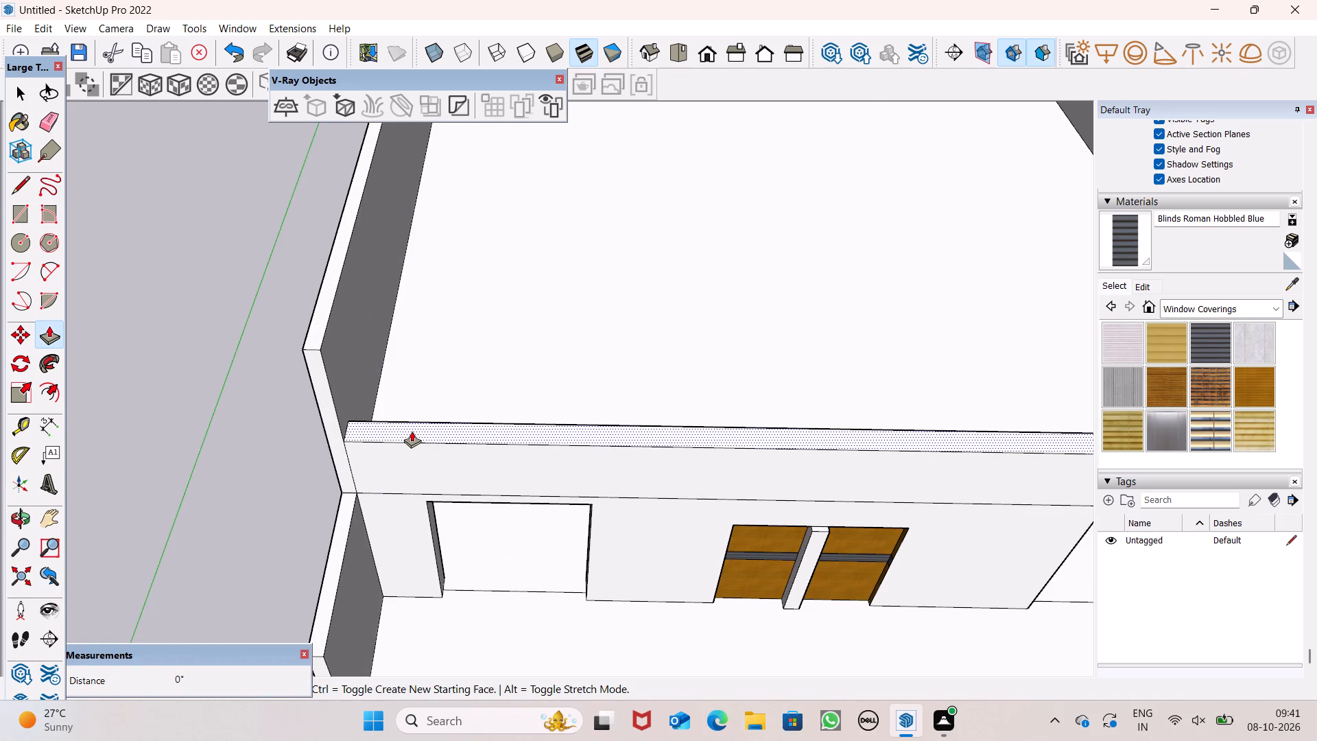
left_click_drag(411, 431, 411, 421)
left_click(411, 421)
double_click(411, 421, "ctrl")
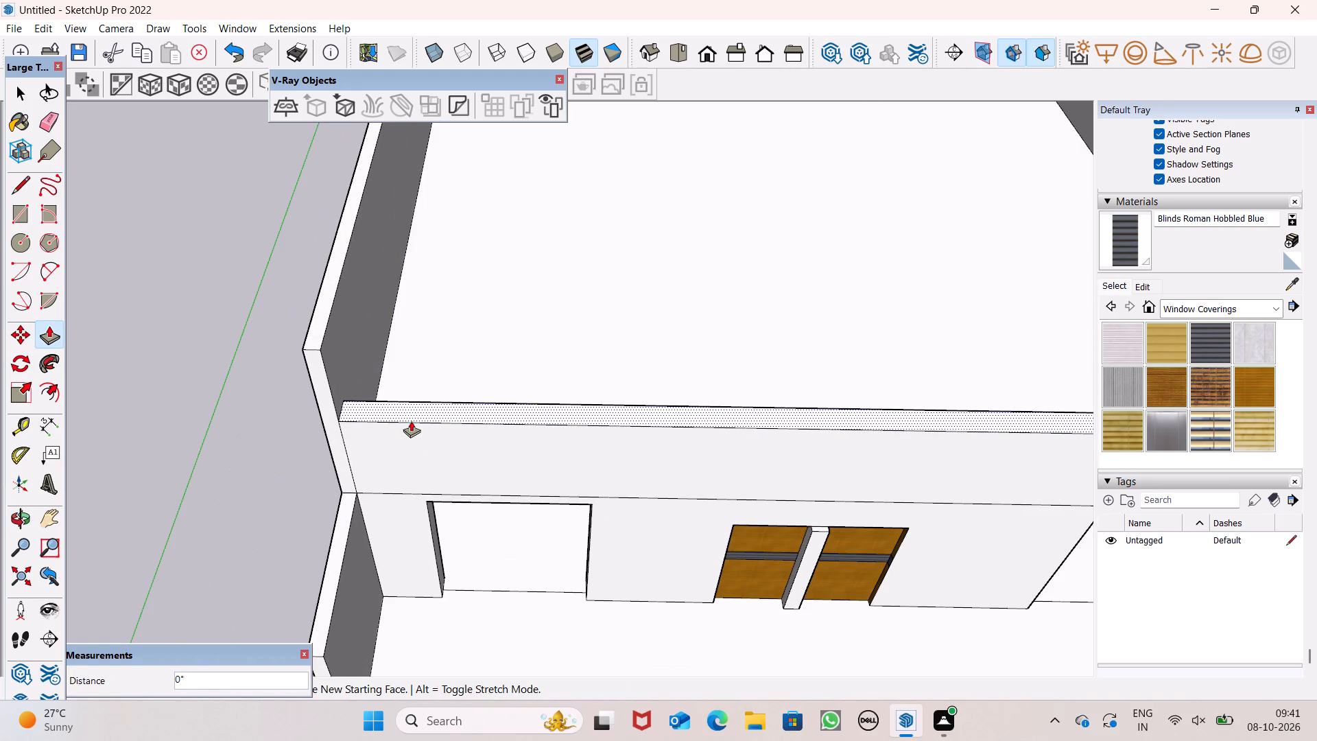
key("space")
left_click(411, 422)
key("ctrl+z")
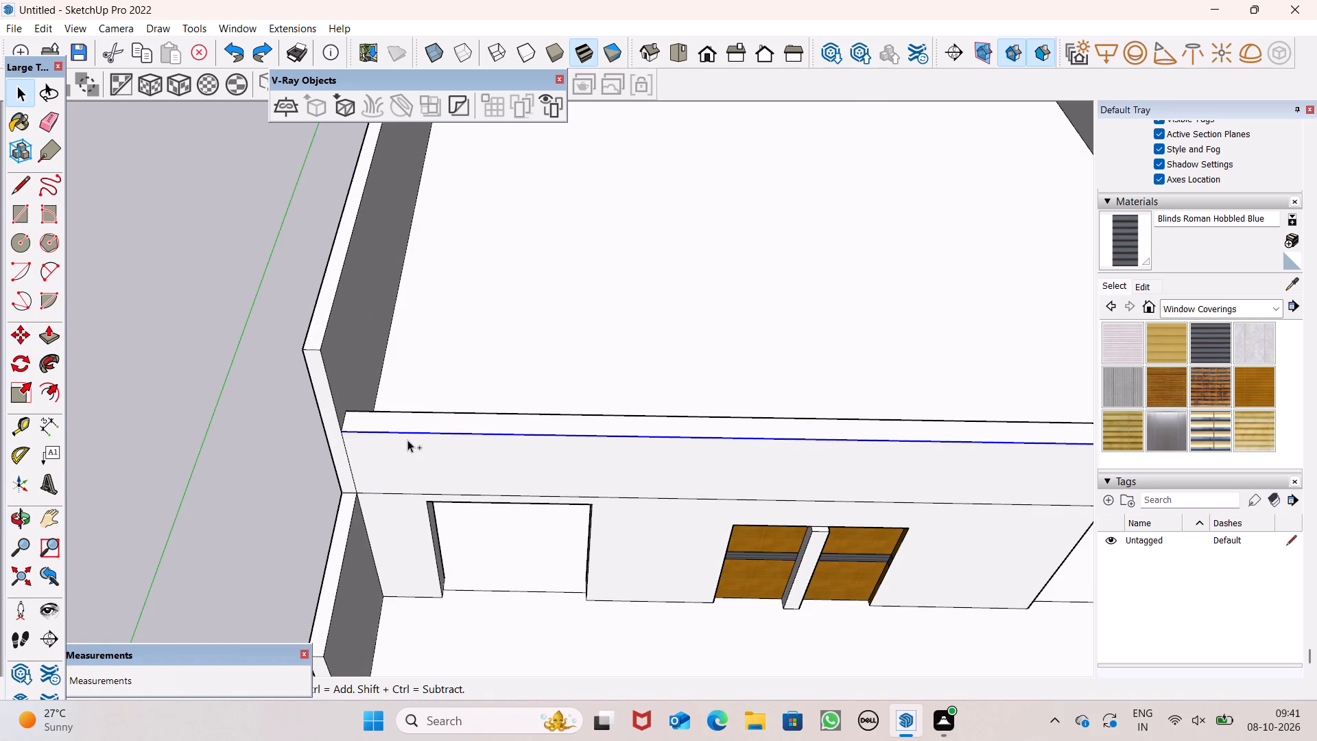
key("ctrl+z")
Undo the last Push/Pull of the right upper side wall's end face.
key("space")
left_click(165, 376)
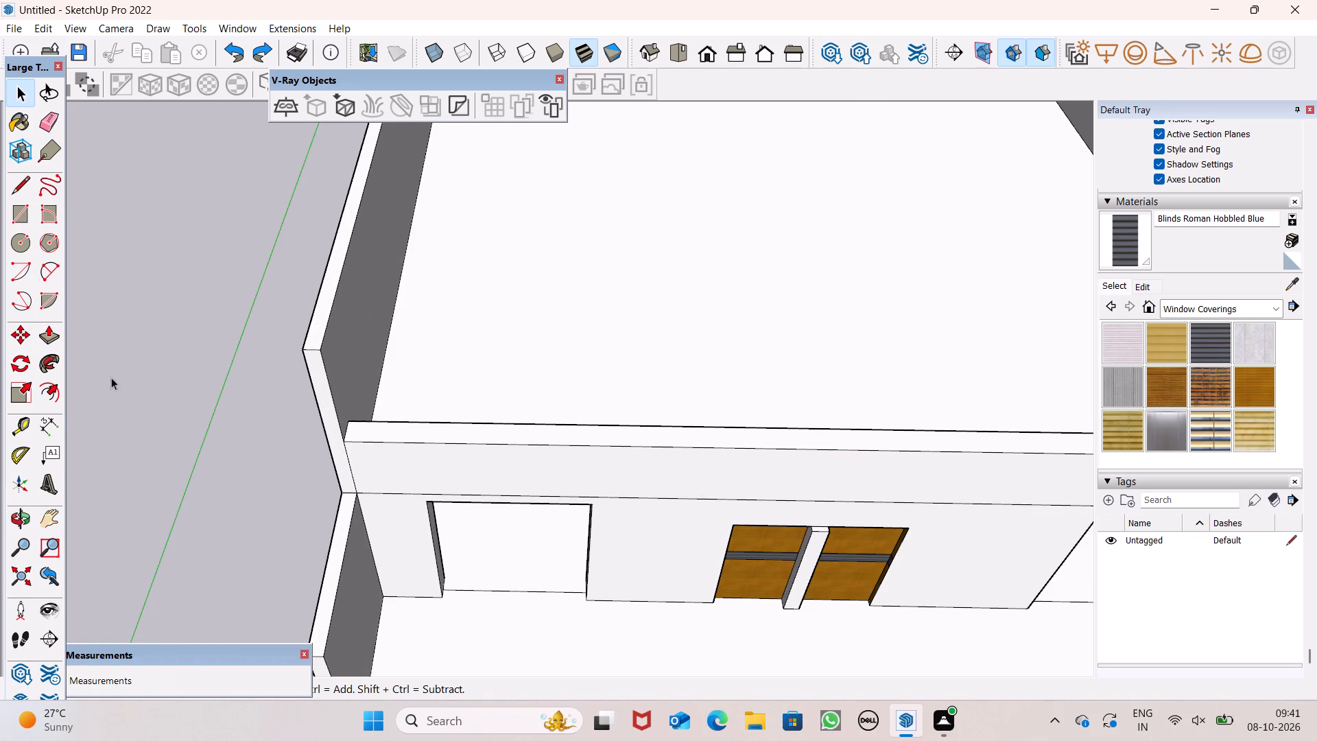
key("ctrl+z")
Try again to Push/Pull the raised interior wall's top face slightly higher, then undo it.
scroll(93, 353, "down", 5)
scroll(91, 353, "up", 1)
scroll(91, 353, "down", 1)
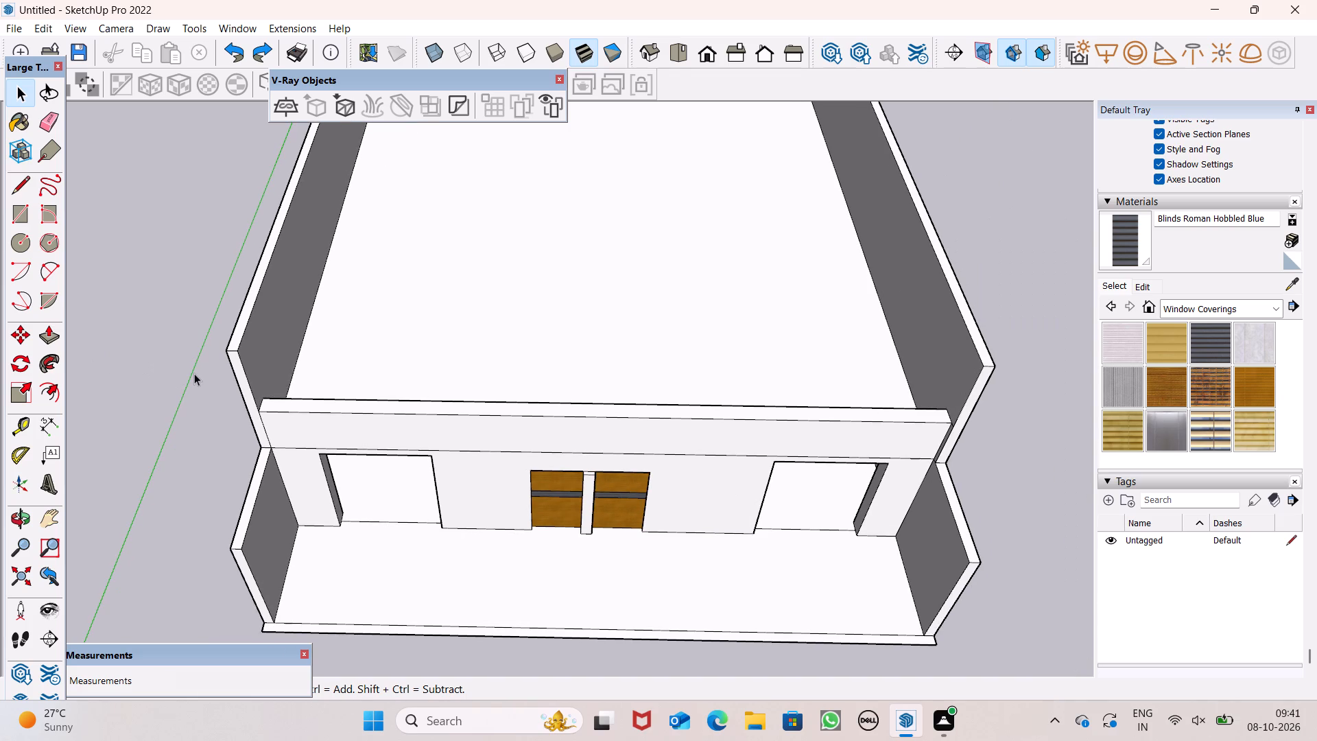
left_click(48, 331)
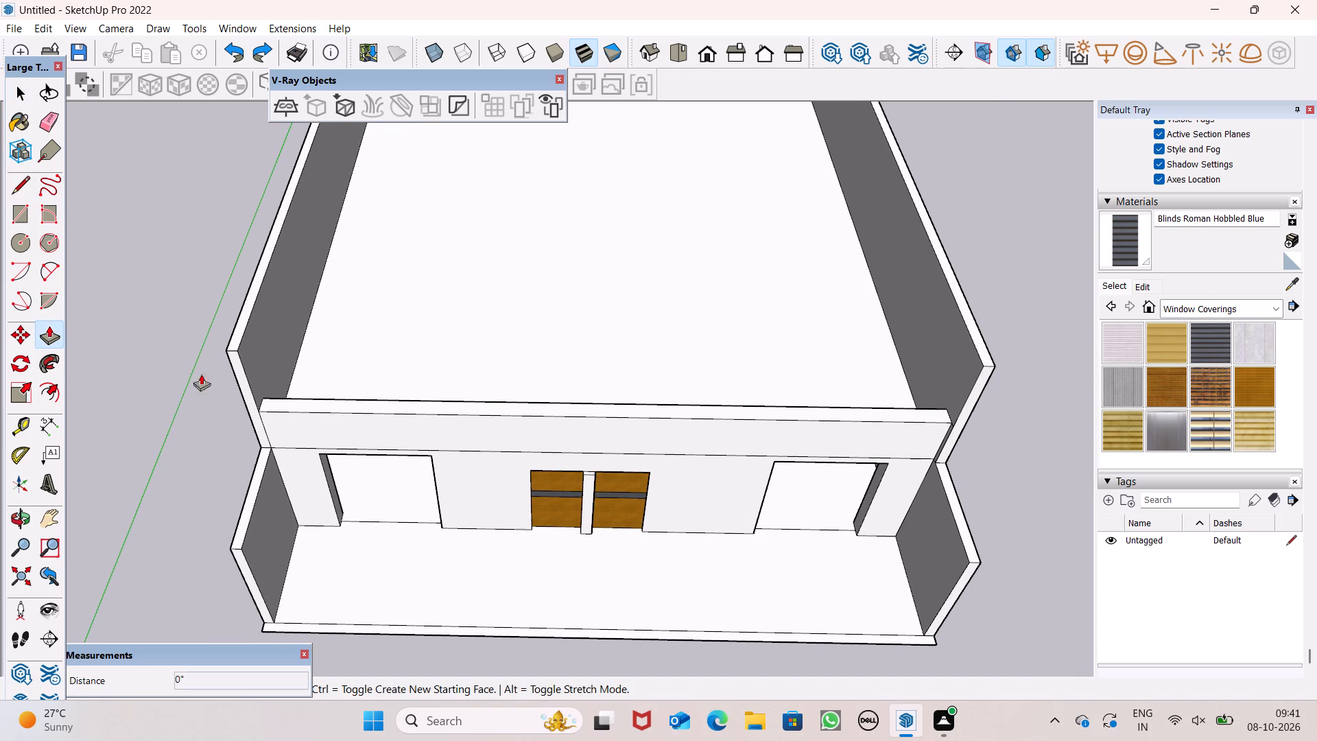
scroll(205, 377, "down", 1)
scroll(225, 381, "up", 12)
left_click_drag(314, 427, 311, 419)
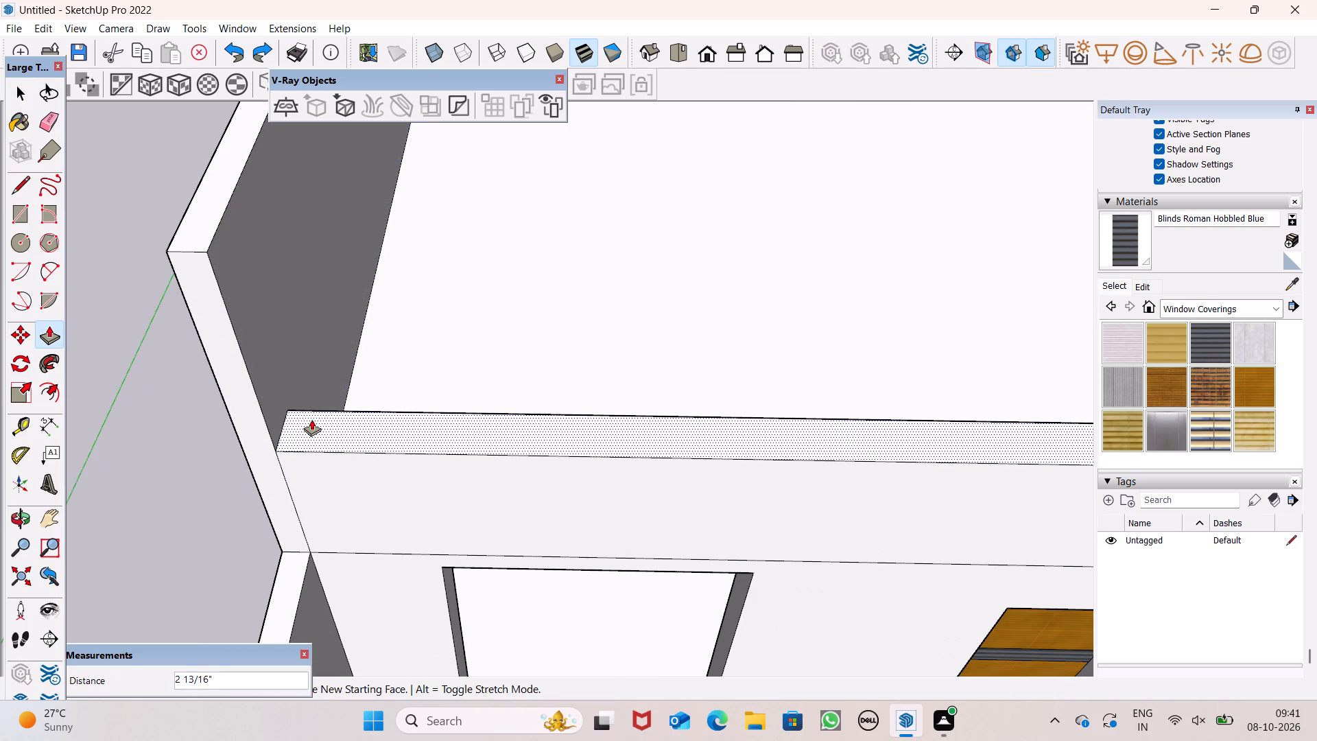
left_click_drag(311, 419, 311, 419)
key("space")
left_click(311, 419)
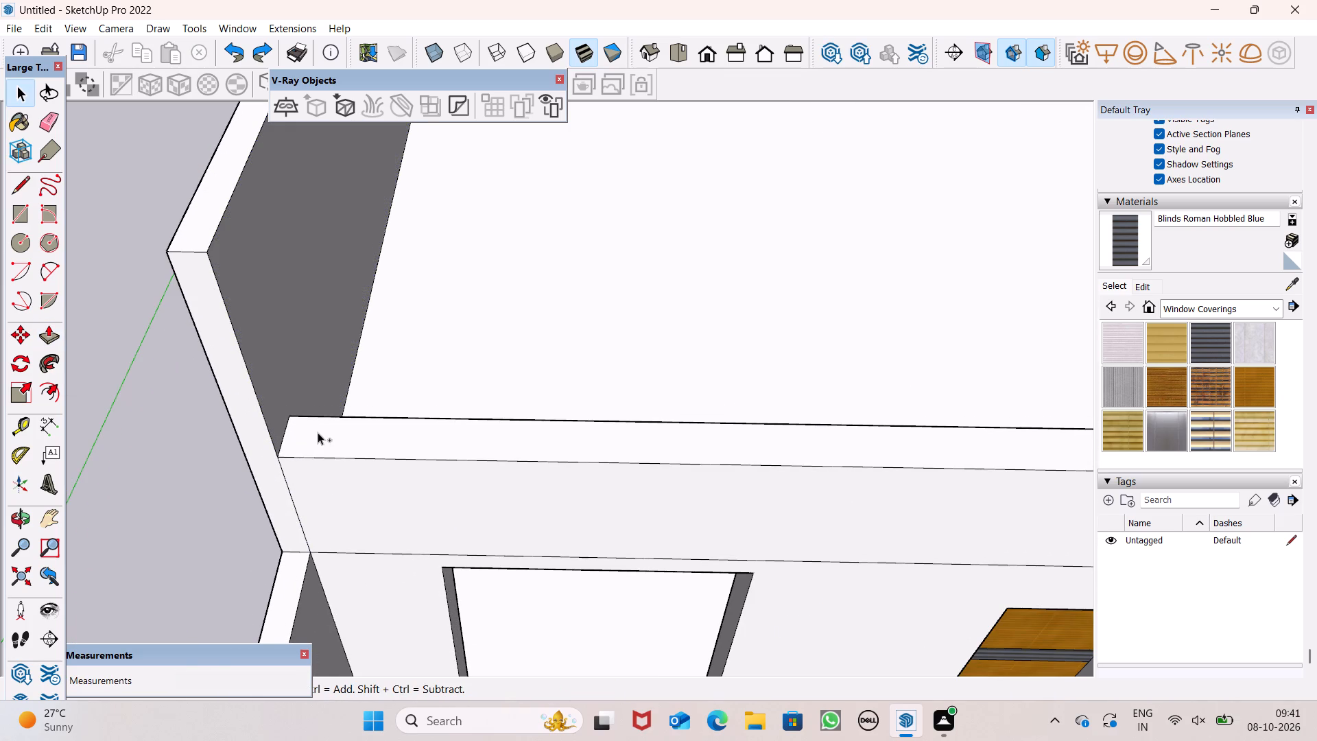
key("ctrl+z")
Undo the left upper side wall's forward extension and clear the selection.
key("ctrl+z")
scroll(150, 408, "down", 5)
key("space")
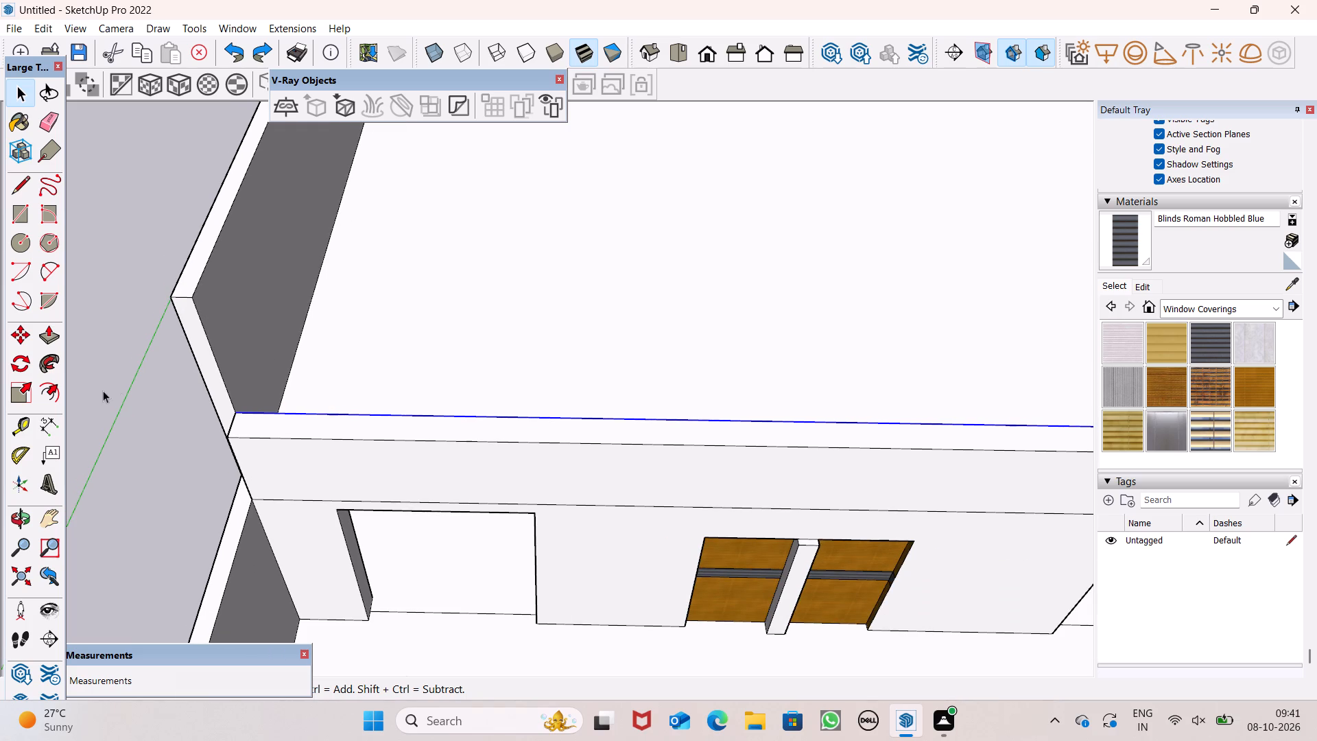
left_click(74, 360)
Push/Pull the raised interior wall's top face up 2" from a new starting face, forming a separate thin band.
left_click(52, 341)
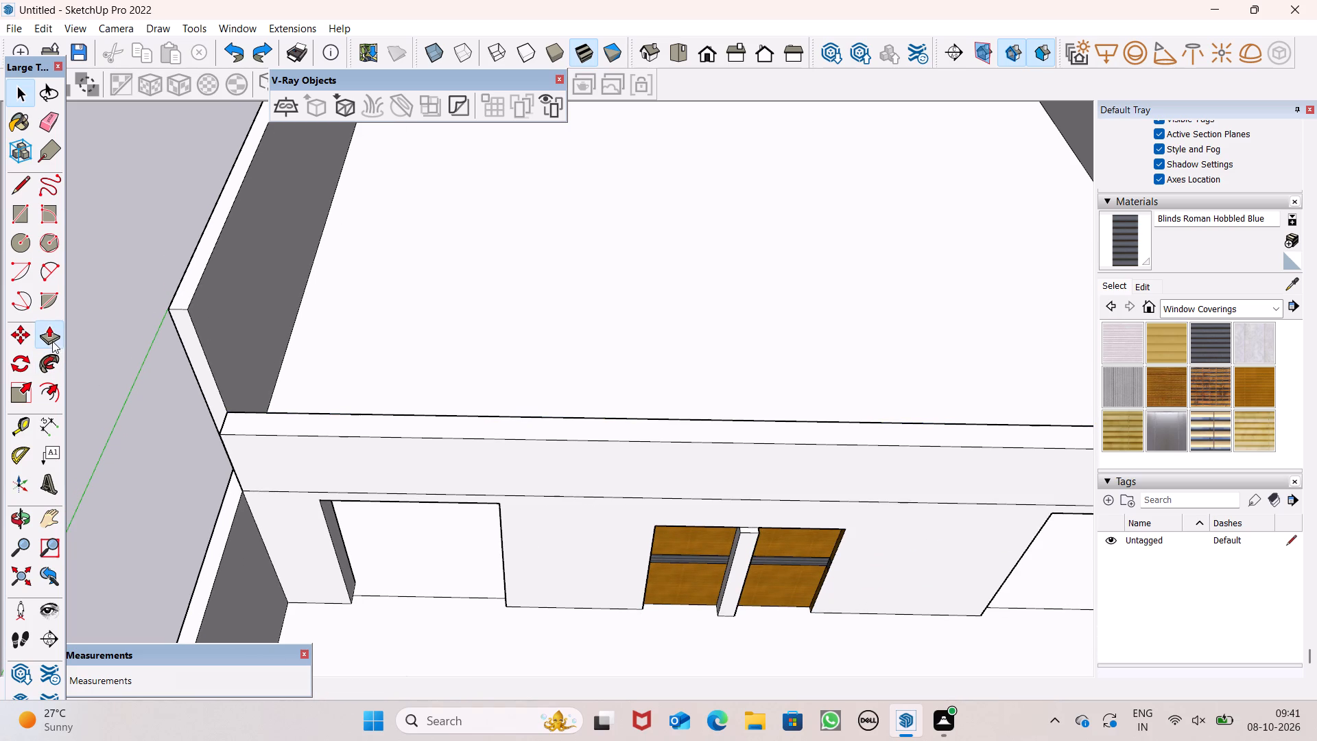
scroll(145, 395, "up", 6)
left_click_drag(355, 449, 355, 434)
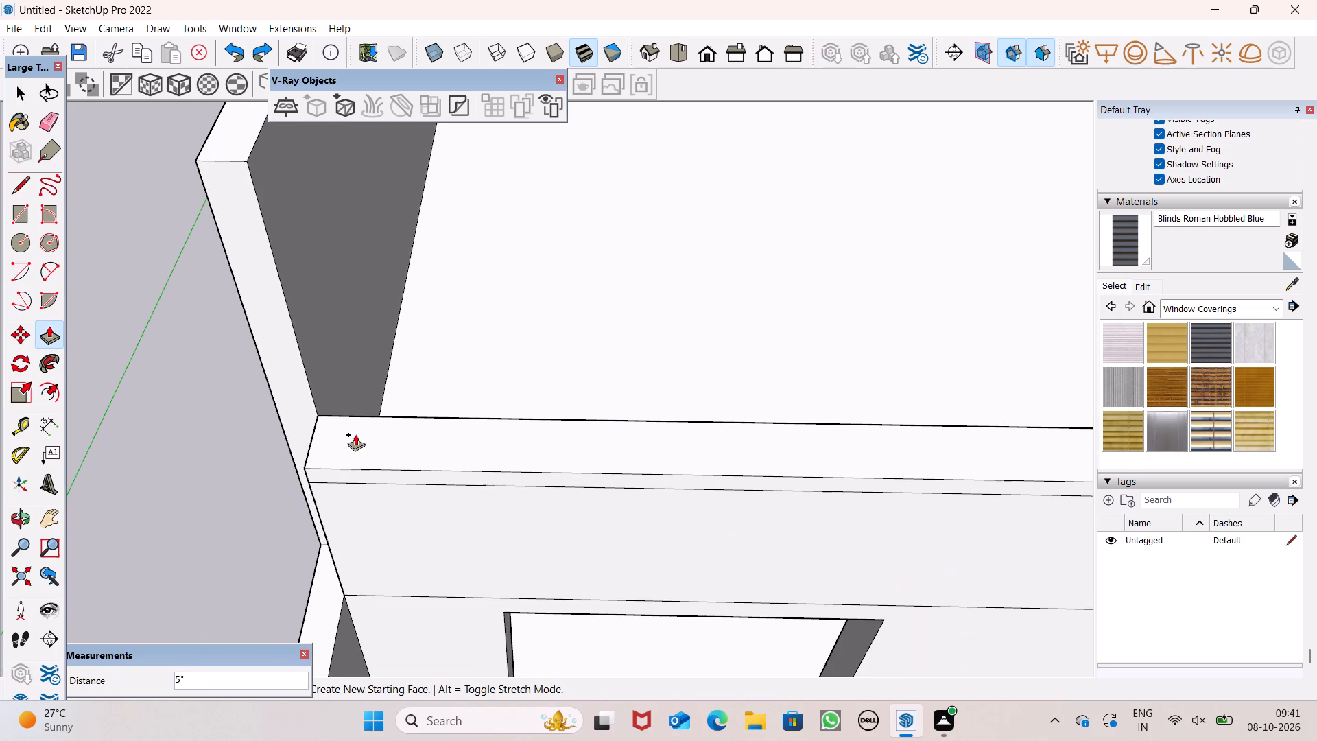
left_click_drag(355, 434, 359, 436)
key("2")
key("shift+quotedbl")
key("Return")
scroll(359, 427, "down", 4)
key("space")
Push/Pull the left upper side wall's end face about 1' 3" forward, flush with the parapet's front.
scroll(364, 422, "down", 8)
middle_click_drag(395, 464, 484, 357)
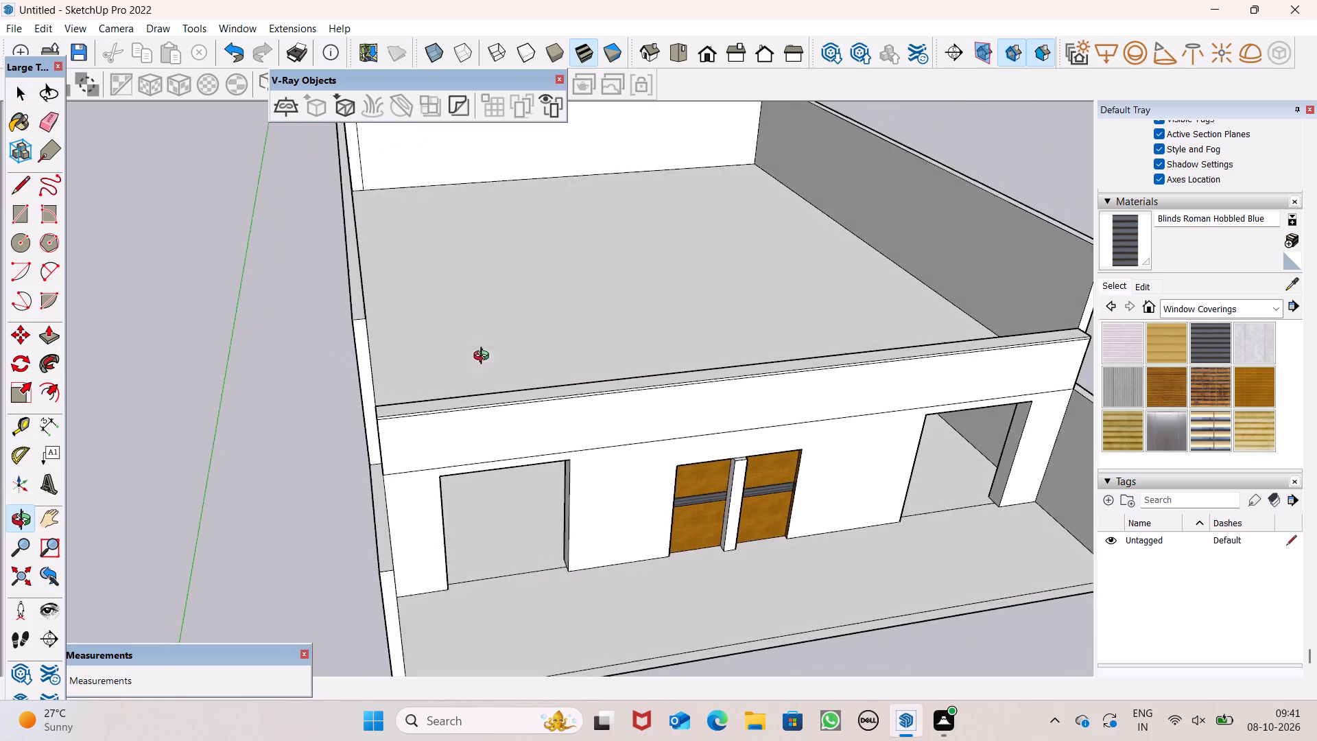
middle_click_drag(484, 357, 489, 354)
scroll(423, 439, "up", 2)
scroll(422, 438, "down", 1)
scroll(420, 438, "up", 1)
left_click(60, 340)
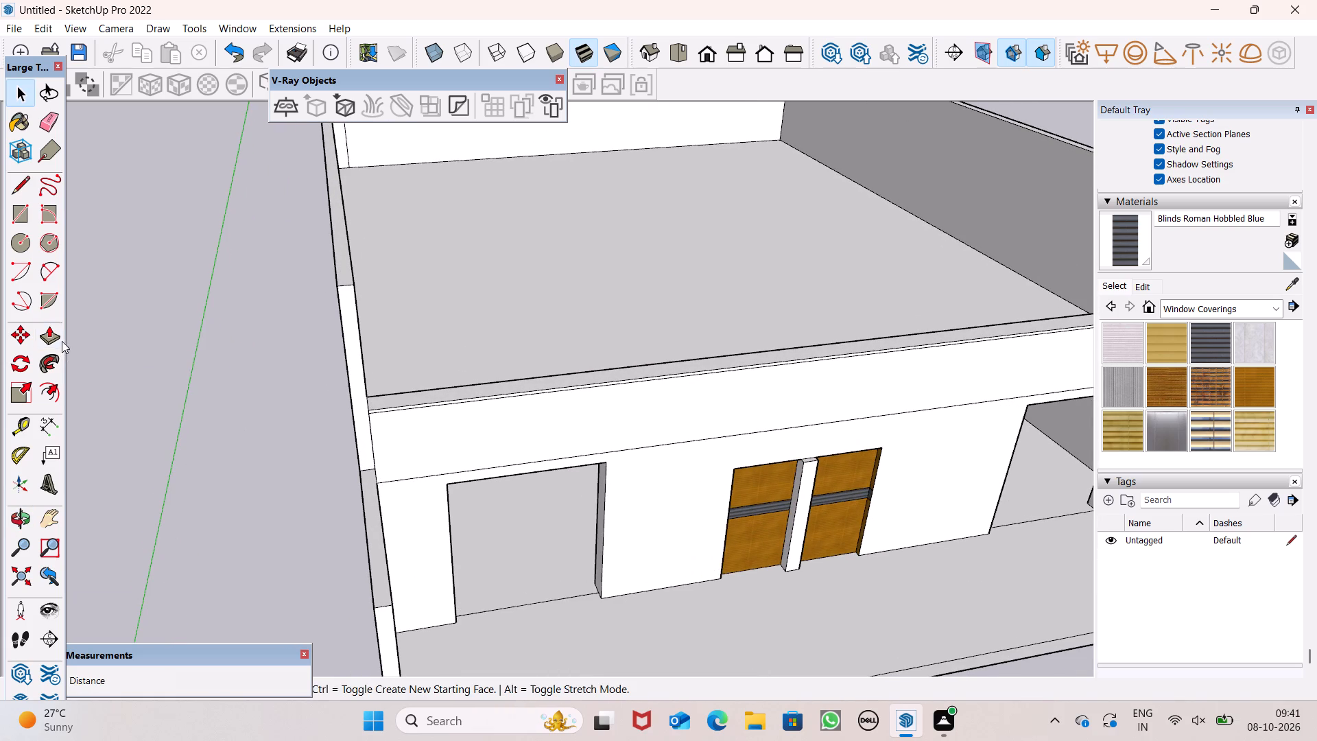
scroll(582, 394, "down", 2)
middle_click_drag(545, 450, 706, 485)
scroll(597, 500, "up", 8)
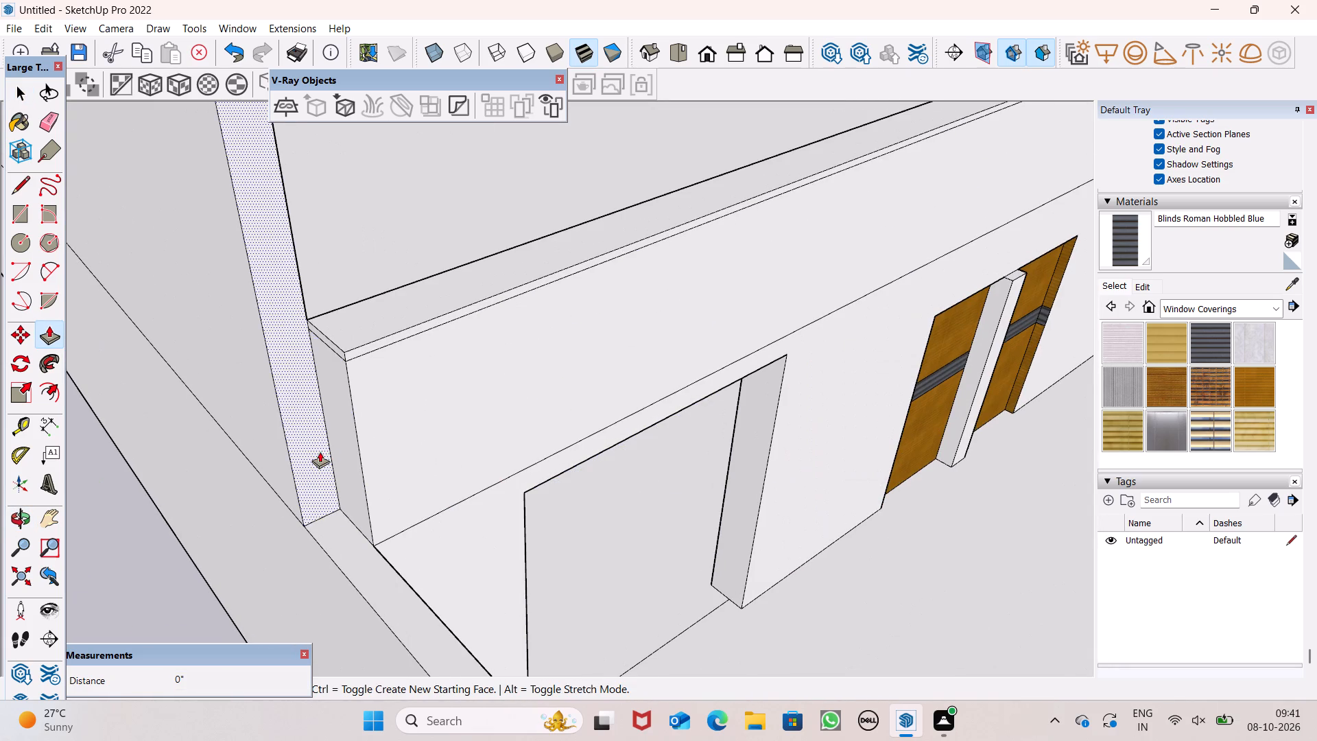
left_click_drag(320, 452, 399, 462)
Push/Pull the right upper side wall's end face forward, flush with the parapet's front face.
scroll(370, 407, "down", 12)
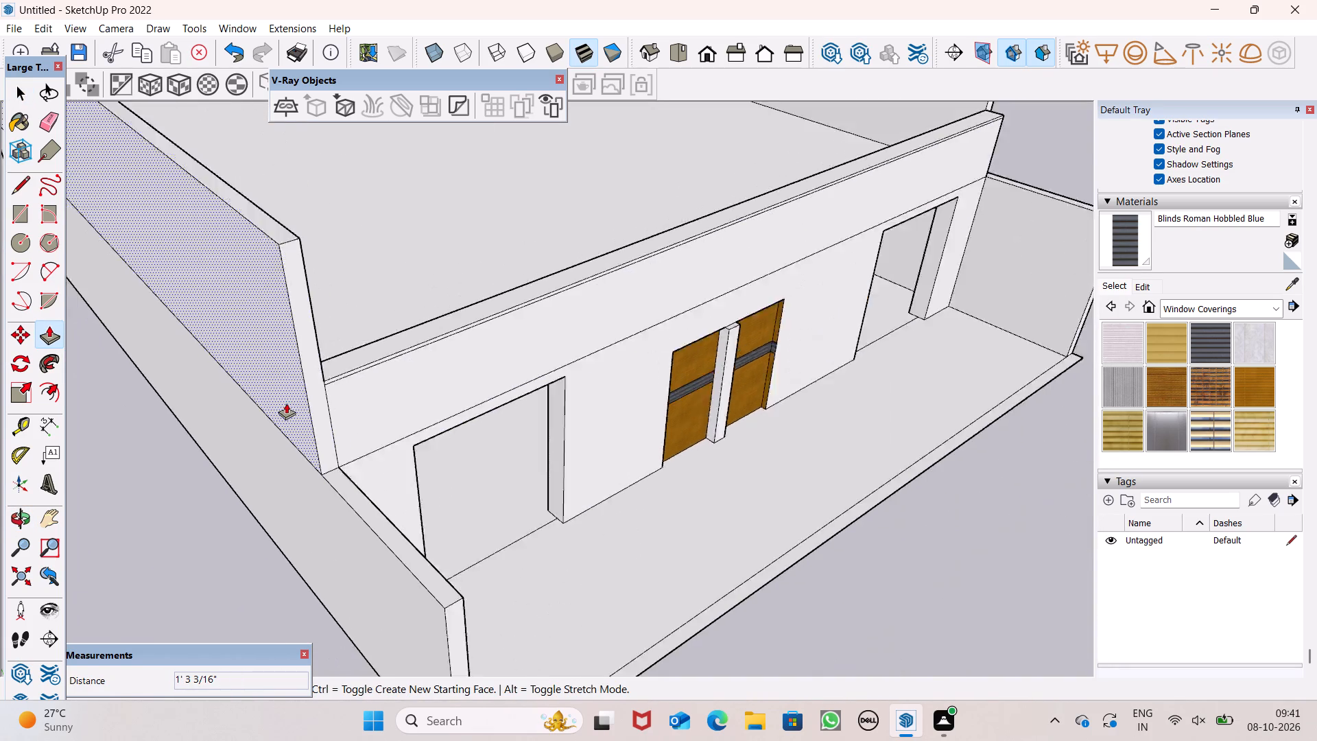
scroll(286, 403, "down", 1)
middle_click_drag(482, 410, 132, 386)
scroll(591, 350, "down", 4)
middle_click_drag(871, 390, 562, 363)
scroll(562, 363, "up", 2)
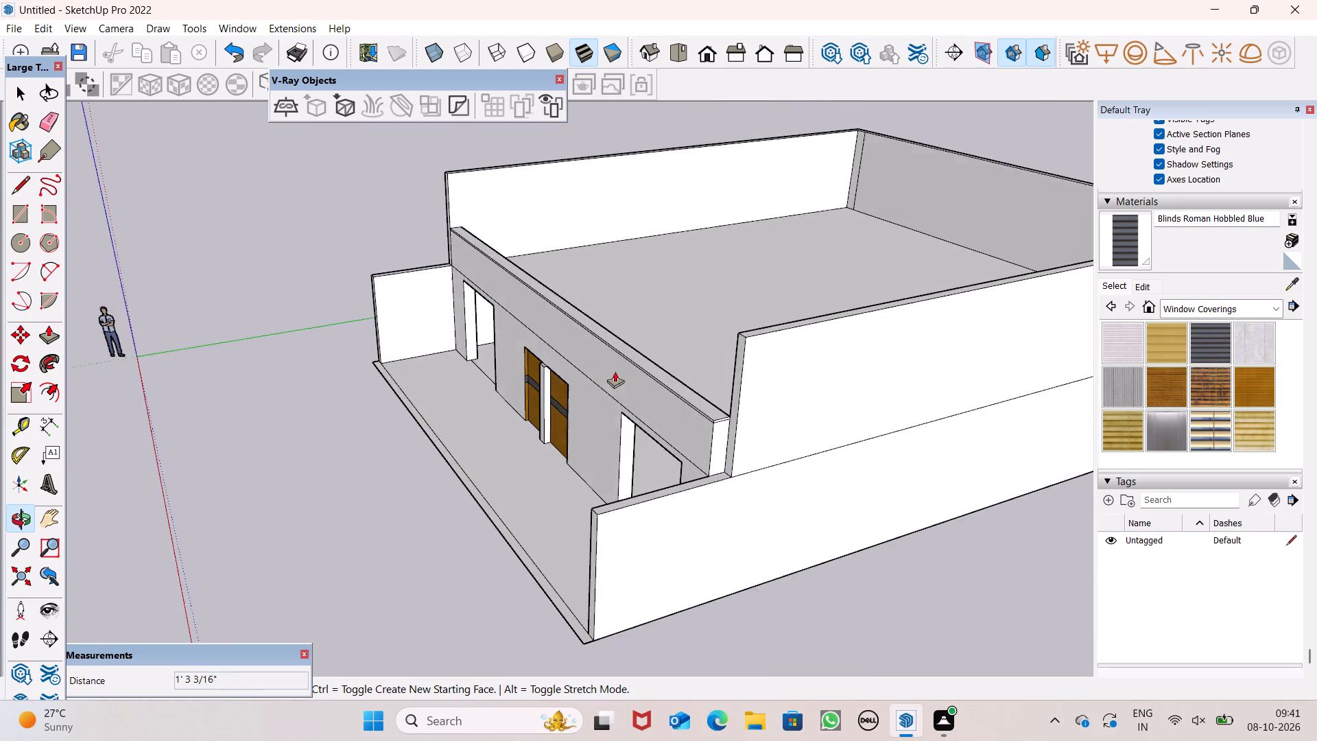
scroll(615, 371, "up", 6)
left_click_drag(741, 436, 638, 421)
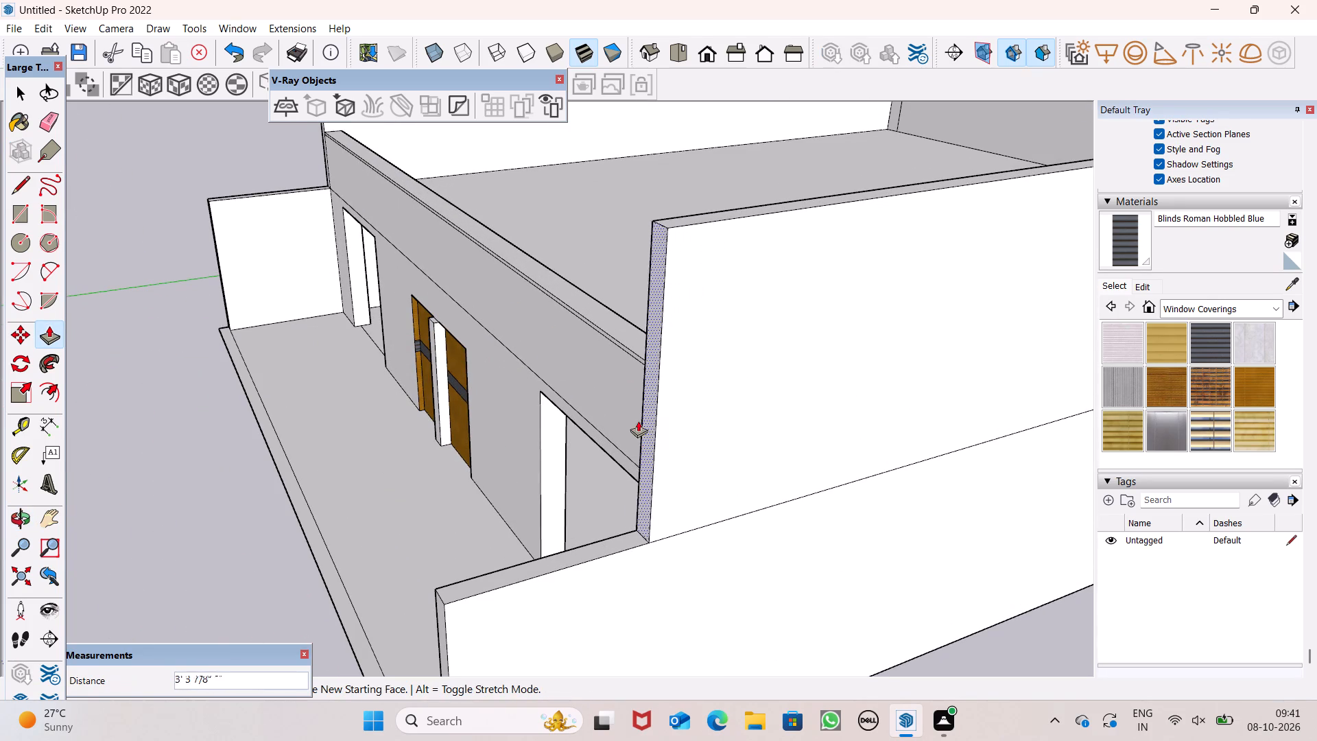
left_click_drag(638, 421, 606, 395)
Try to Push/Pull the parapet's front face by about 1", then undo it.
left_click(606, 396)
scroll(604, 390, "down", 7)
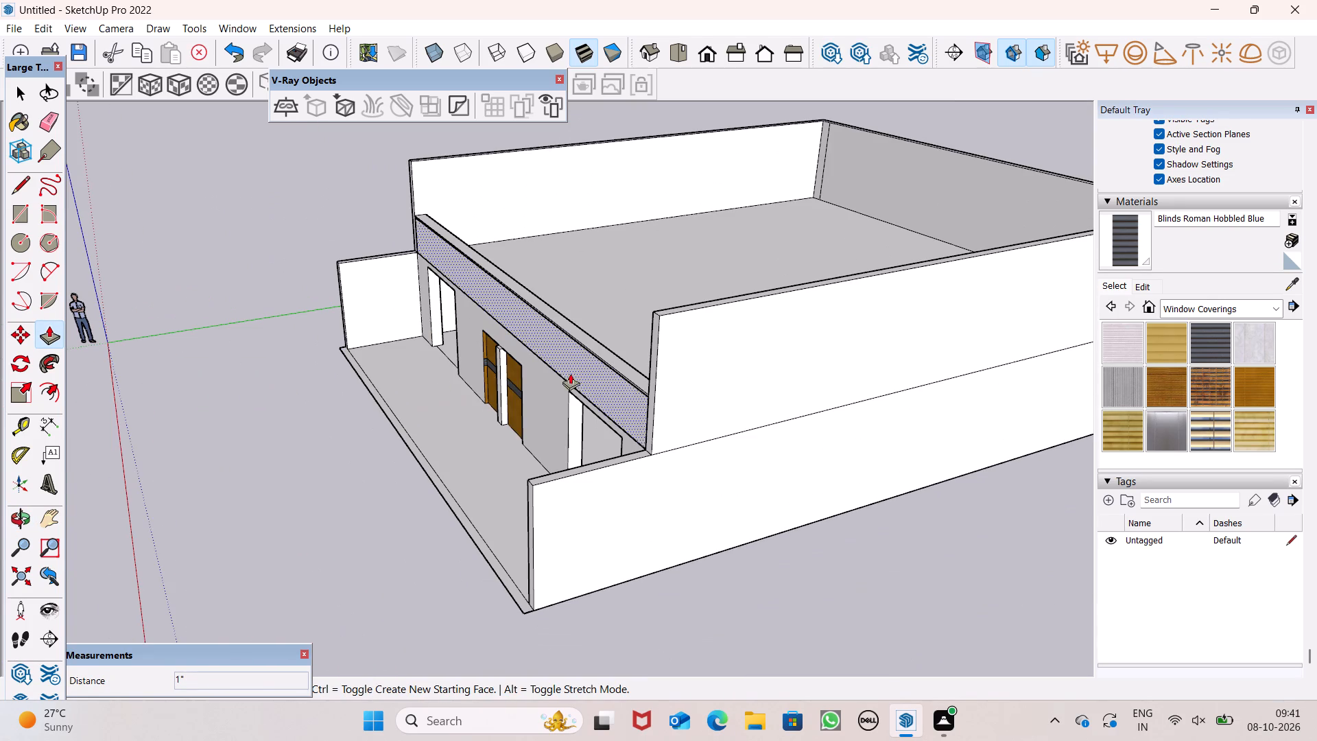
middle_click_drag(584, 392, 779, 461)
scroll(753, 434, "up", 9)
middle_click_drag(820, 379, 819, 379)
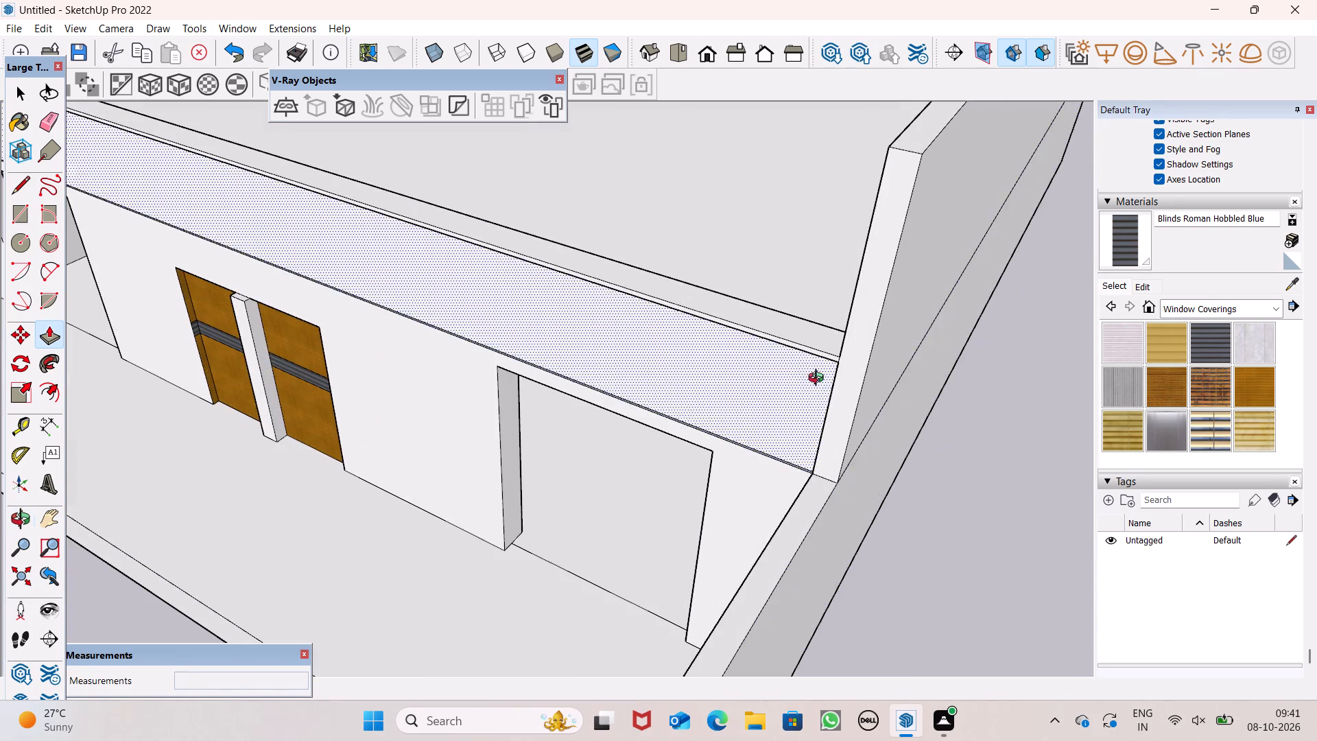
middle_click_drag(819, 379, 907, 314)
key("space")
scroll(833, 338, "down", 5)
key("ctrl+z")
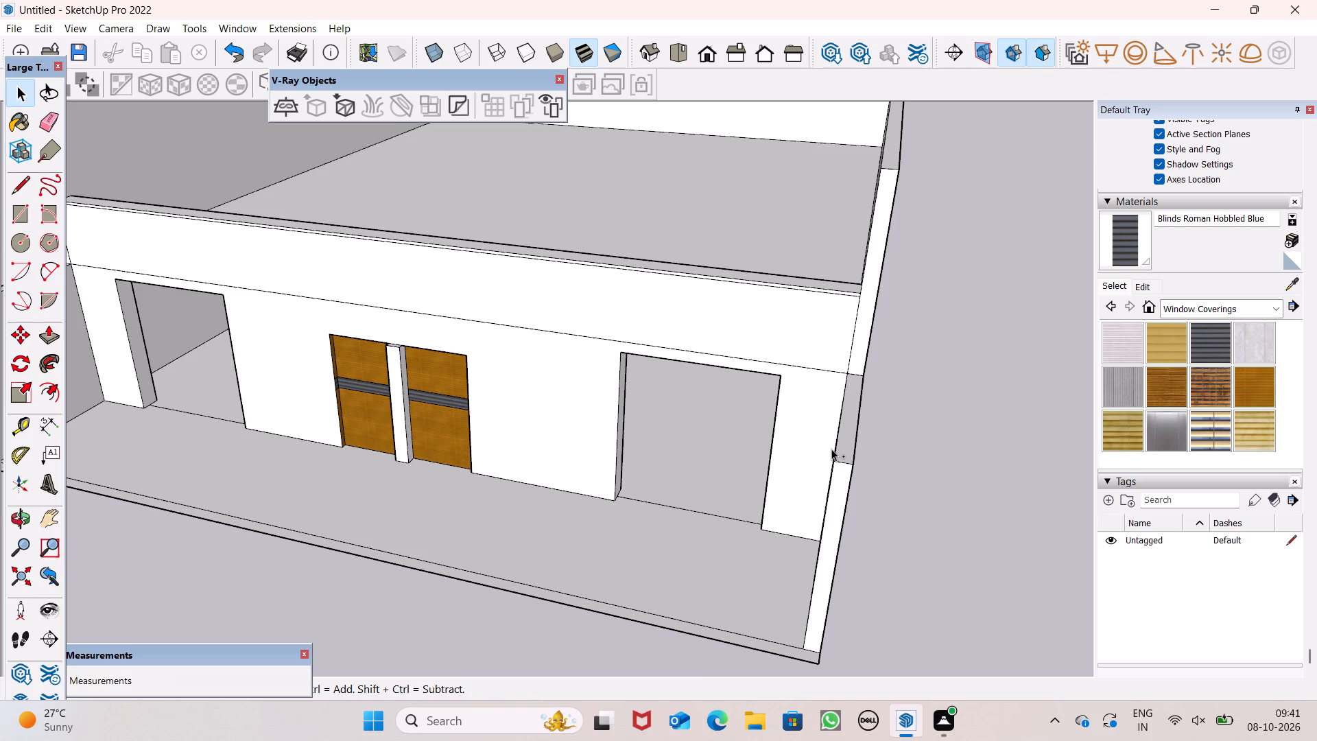
Push/Pull the parapet's inner face, below the top band, back about 2 3/16" toward the front of the building.
middle_click_drag(829, 418, 649, 489)
middle_click_drag(767, 464, 845, 551)
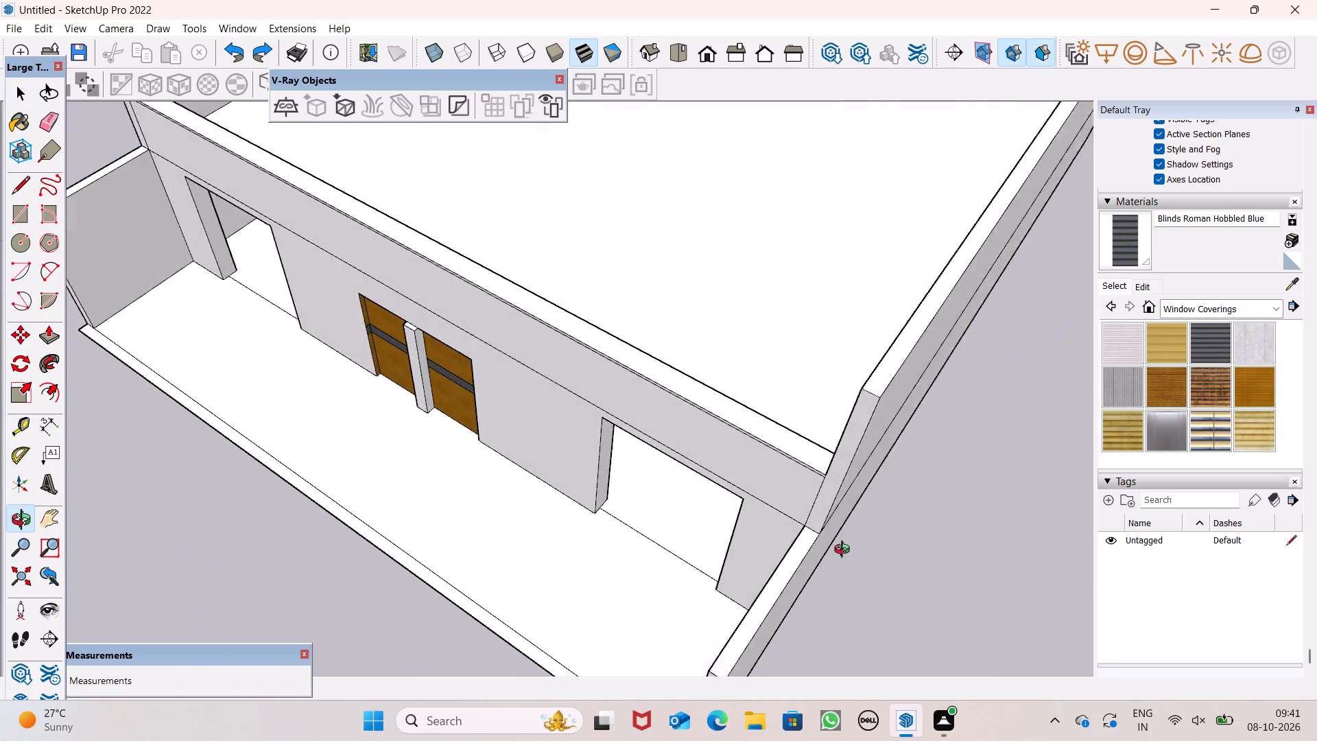
middle_click_drag(845, 551, 839, 549)
scroll(780, 397, "down", 4)
middle_click_drag(861, 366, 158, 443)
scroll(340, 362, "down", 2)
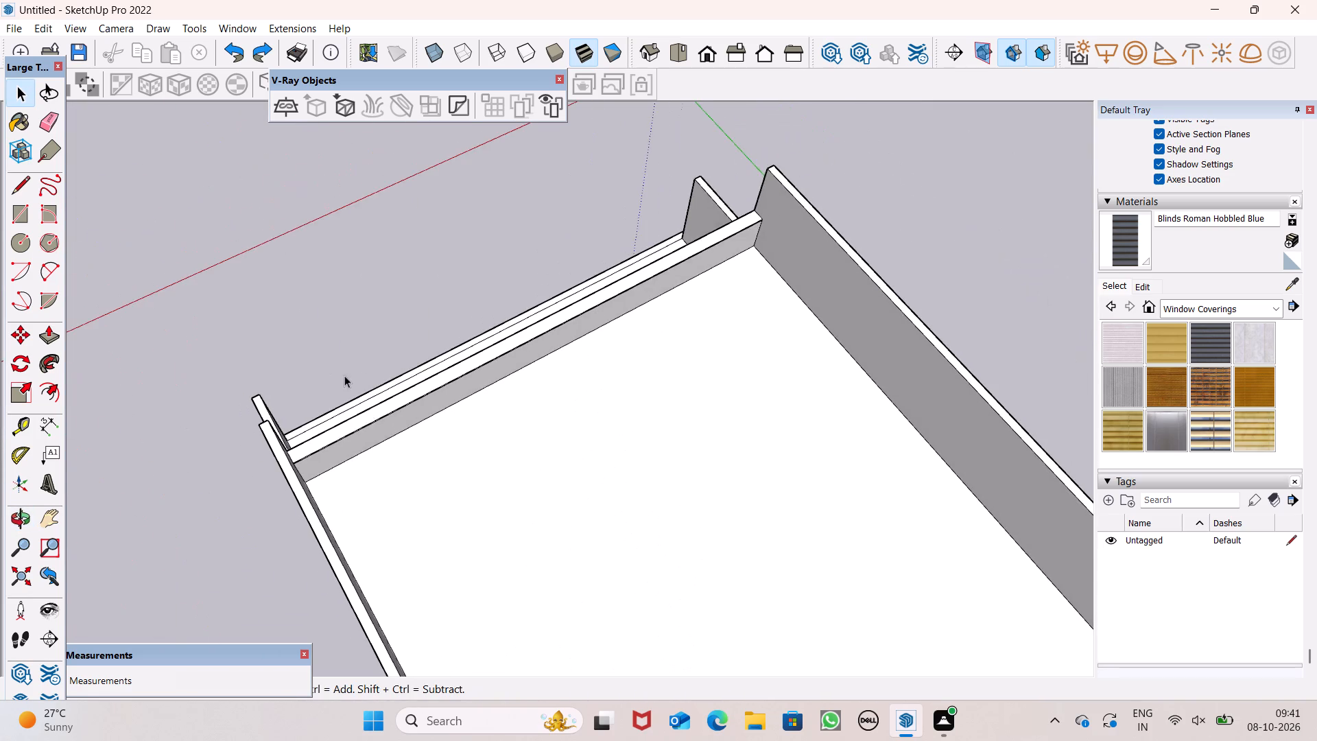
middle_click_drag(370, 417, 263, 346)
left_click(48, 345)
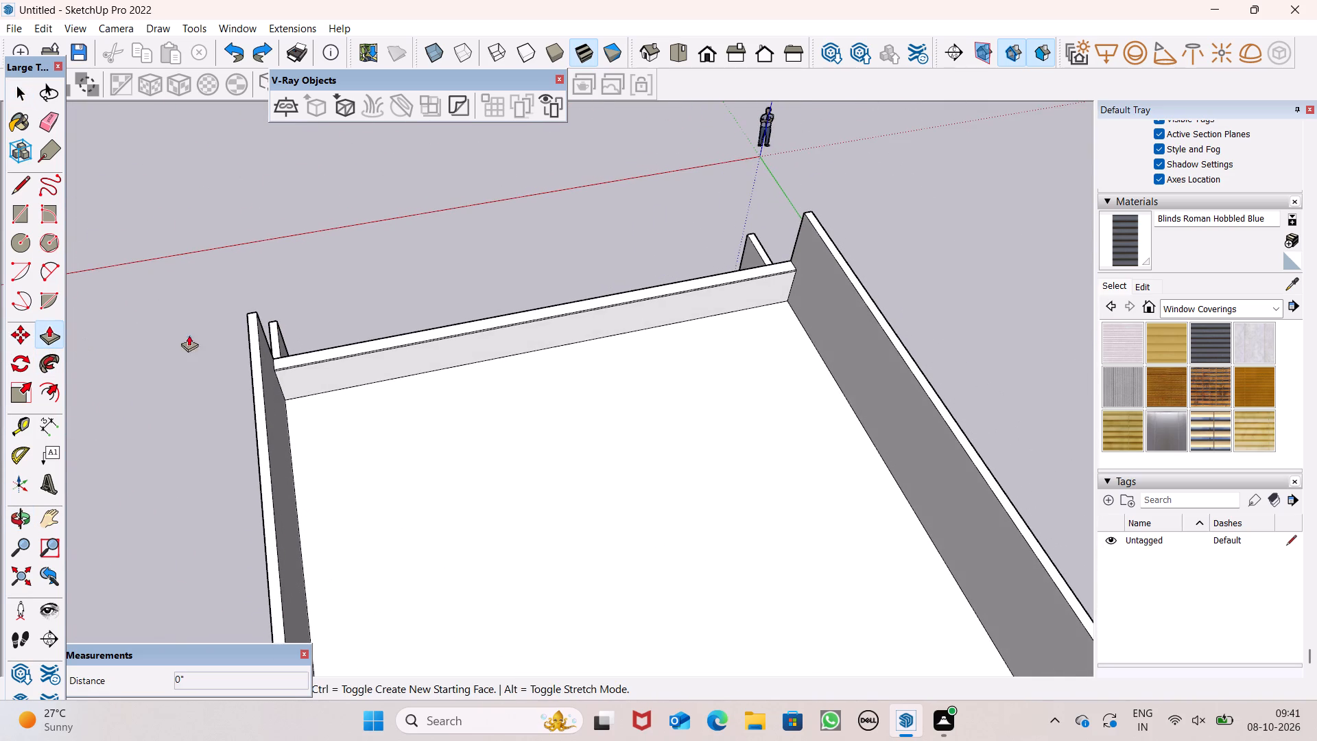
scroll(344, 349, "up", 13)
left_click_drag(304, 423, 302, 410)
left_click(302, 410)
left_click(300, 416)
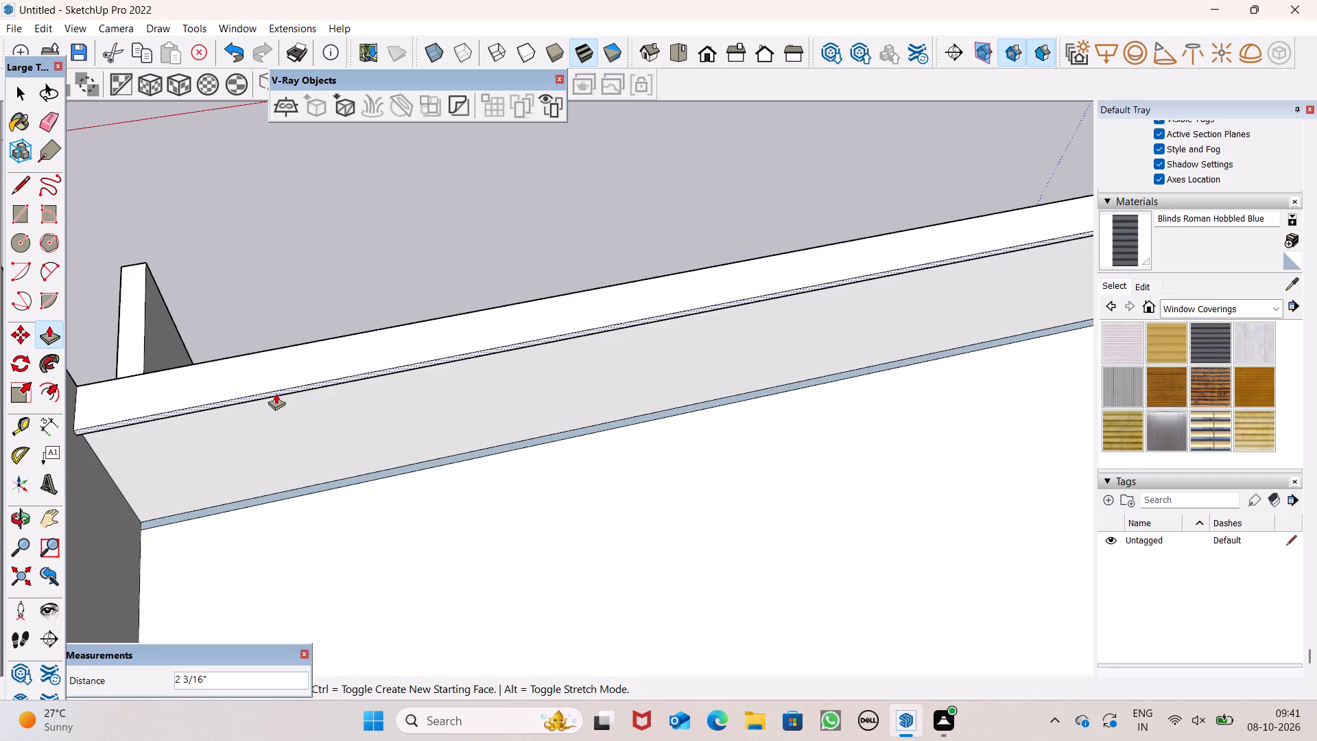
Push/Pull the parapet top band's inner face back about 2 13/16" toward the front of the building.
left_click_drag(276, 393, 608, 443)
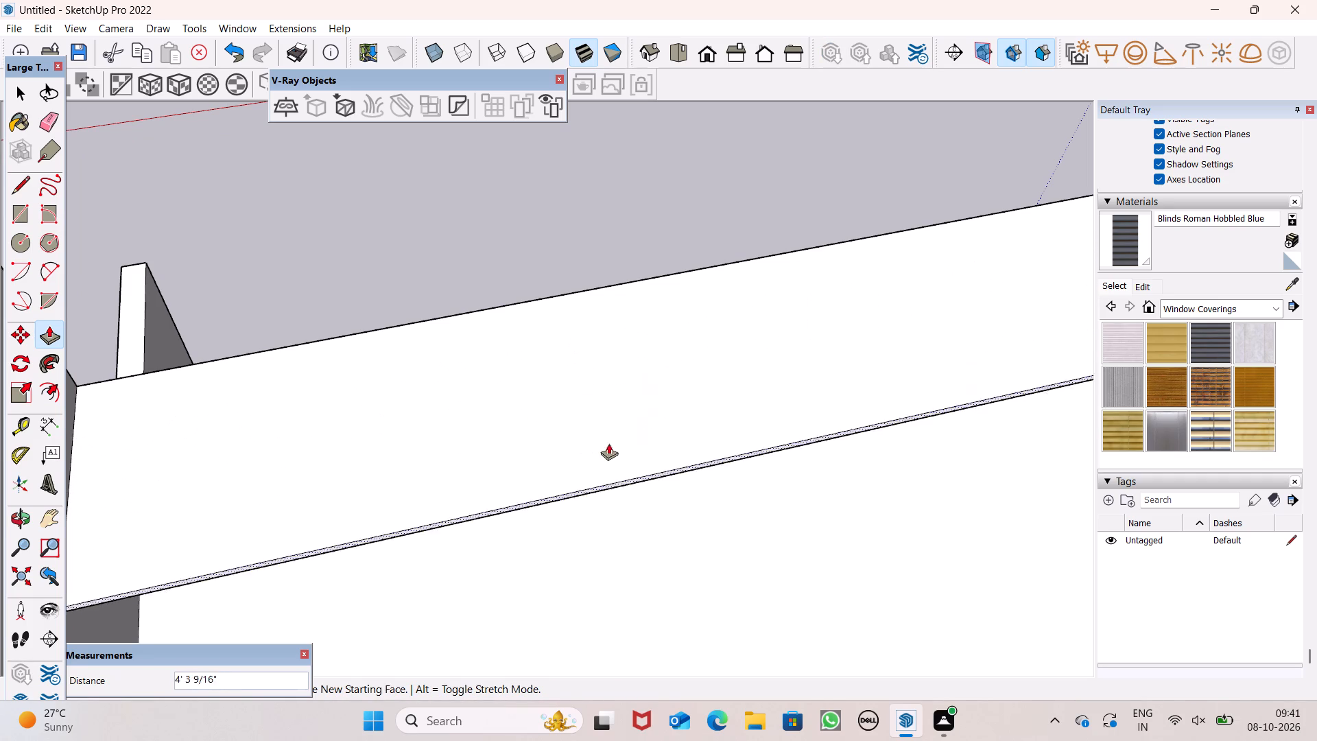
left_click_drag(608, 443, 329, 377)
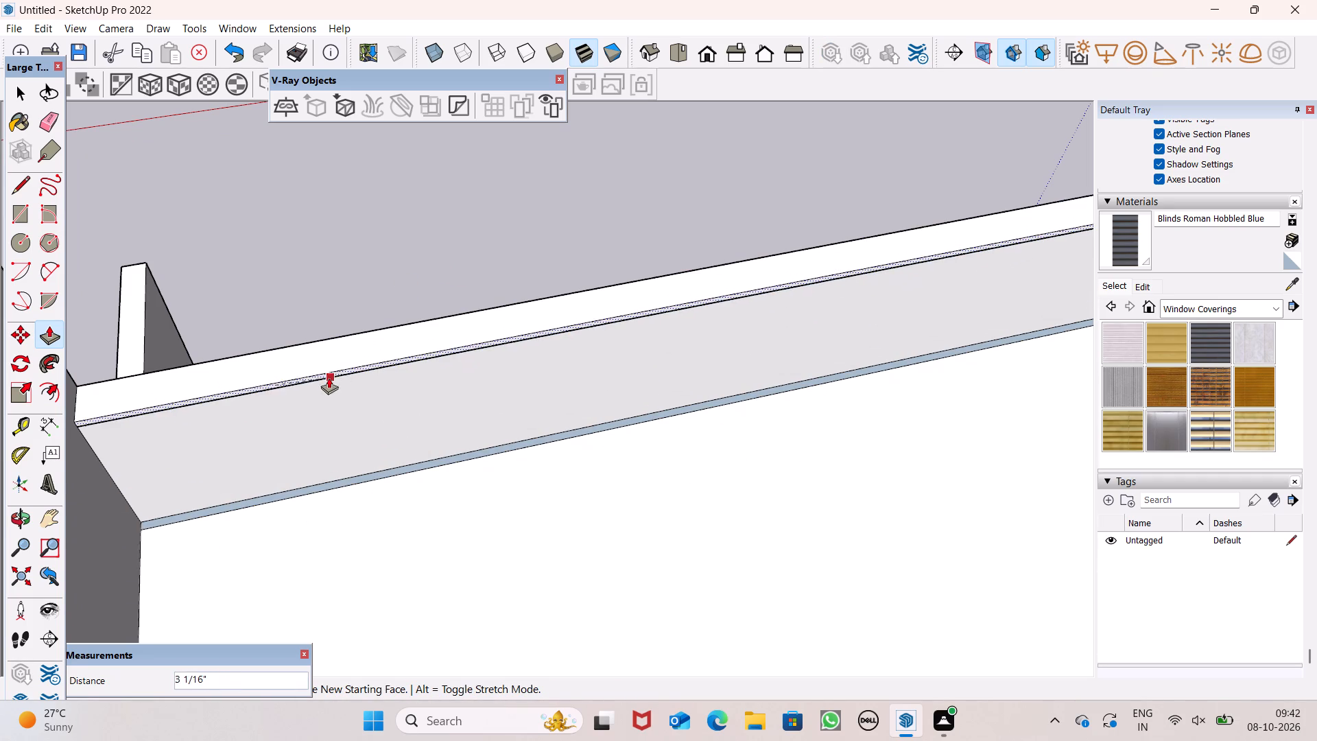
left_click_drag(329, 377, 335, 410)
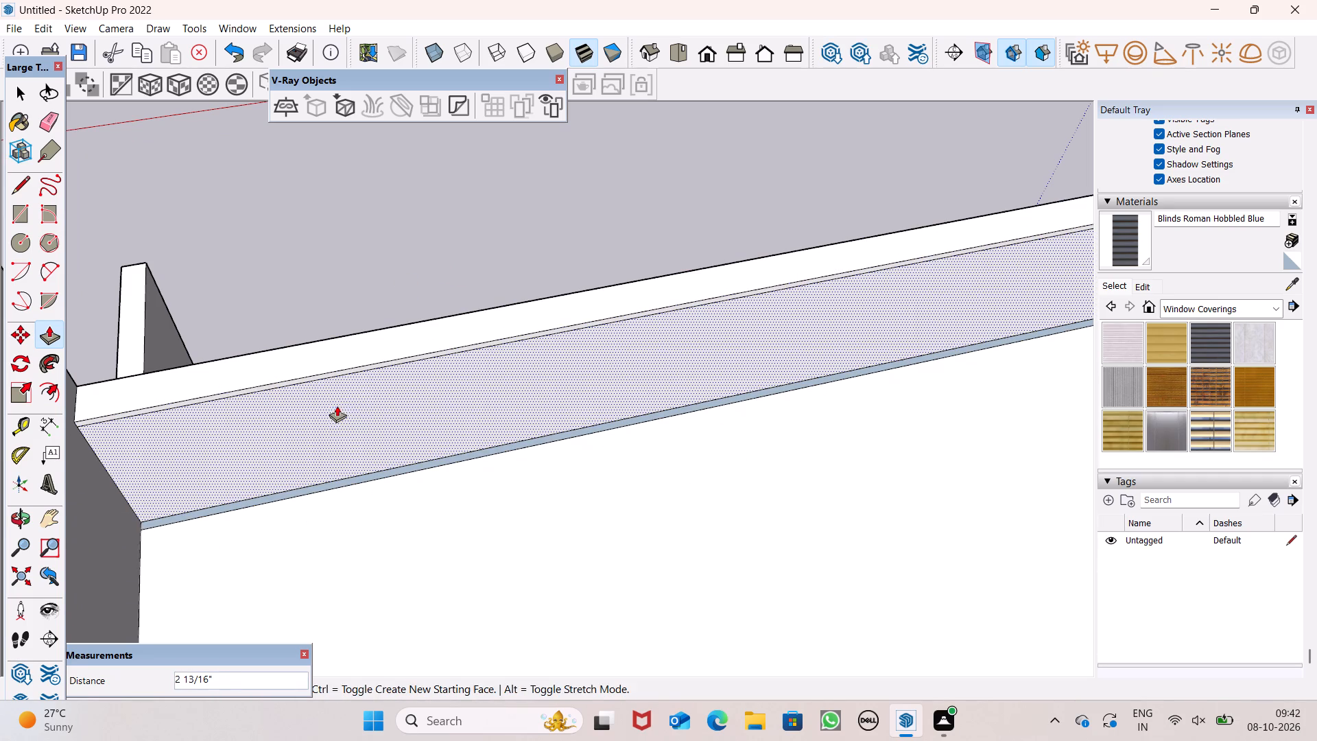
key("space")
Examine the building's front, parapet and left side to check how the upper storey walls sit on the lower ones.
scroll(333, 385, "down", 13)
middle_click_drag(374, 423, 391, 434)
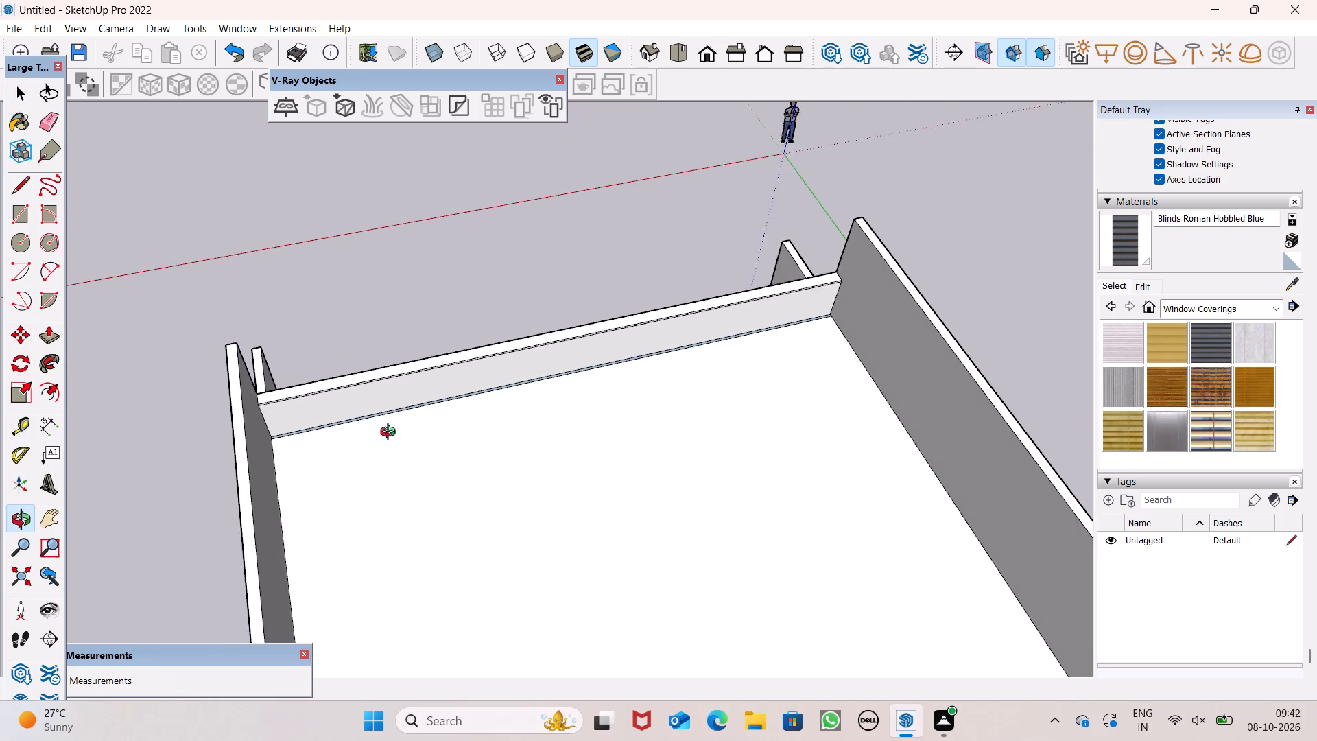
middle_click_drag(391, 434, 737, 430)
middle_click_drag(659, 450, 1097, 379)
middle_click_drag(885, 416, 1004, 356)
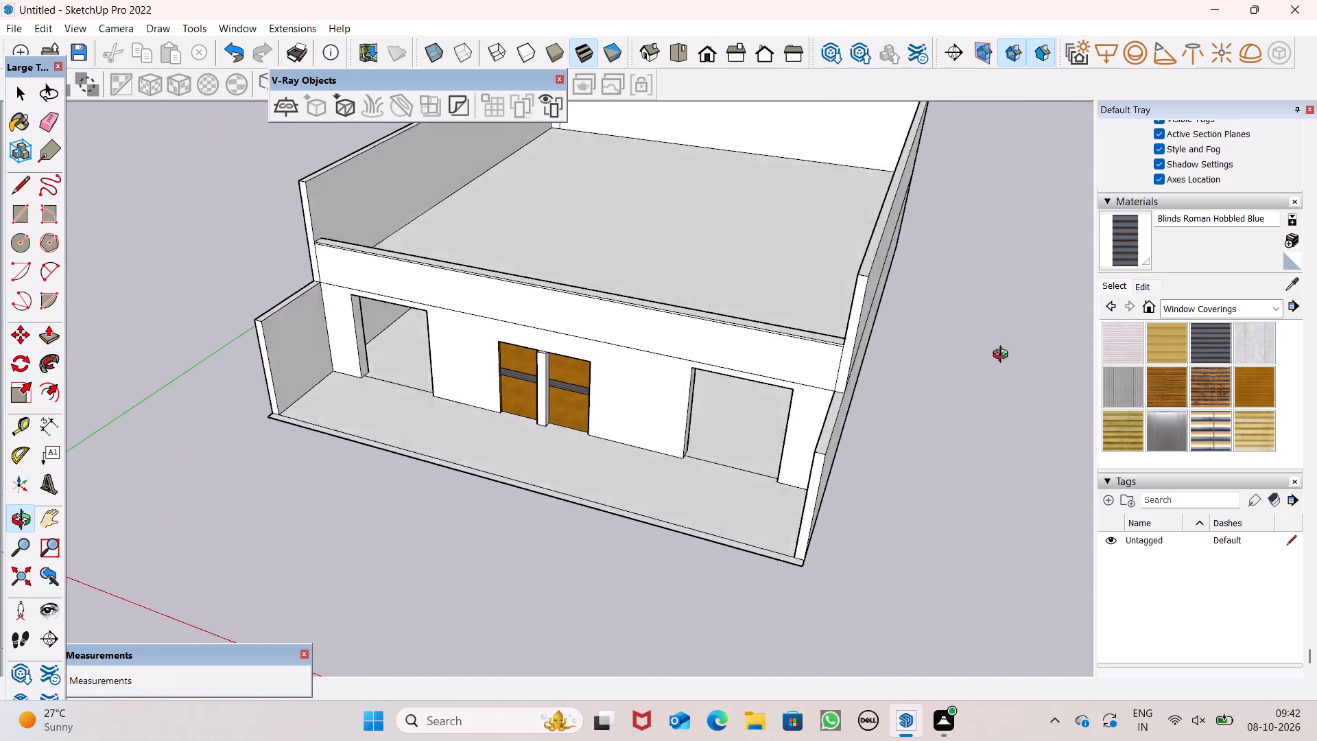
middle_click_drag(1004, 356, 1023, 345)
scroll(1023, 345, "up", 1)
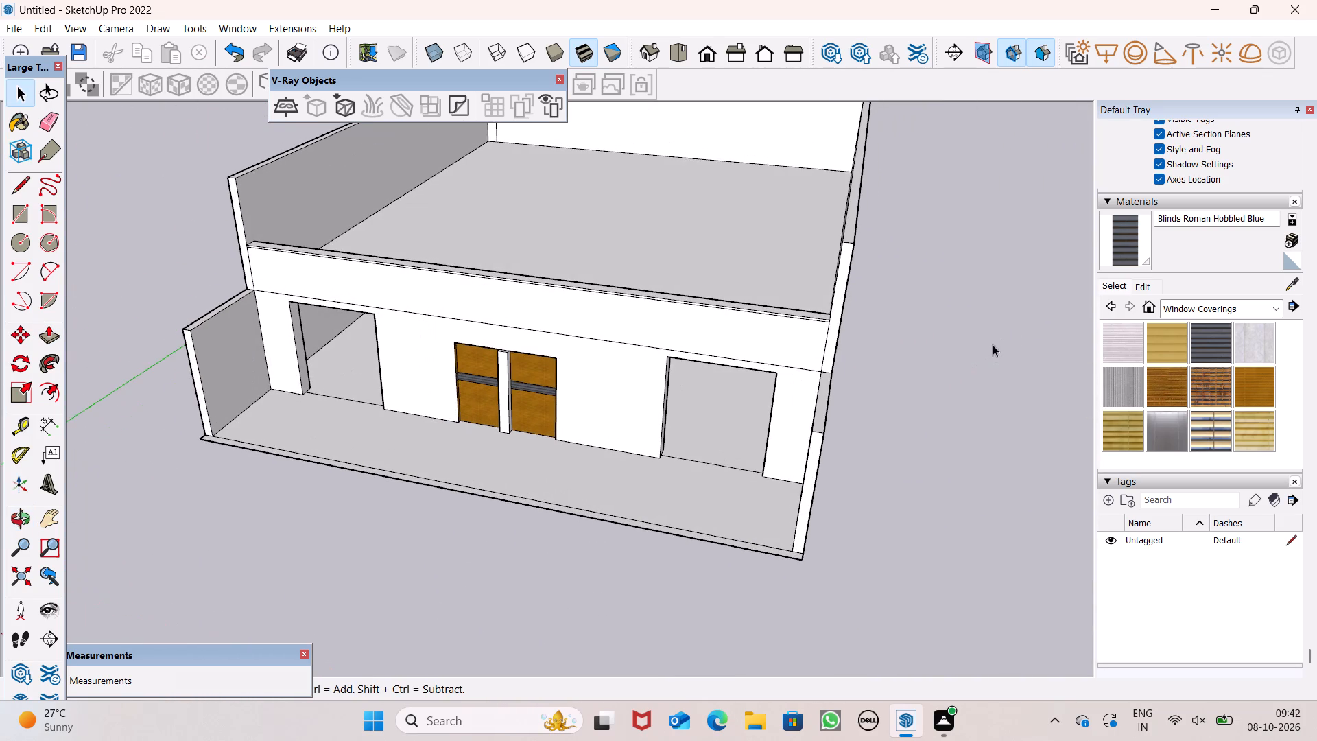
middle_click_drag(817, 334, 885, 285)
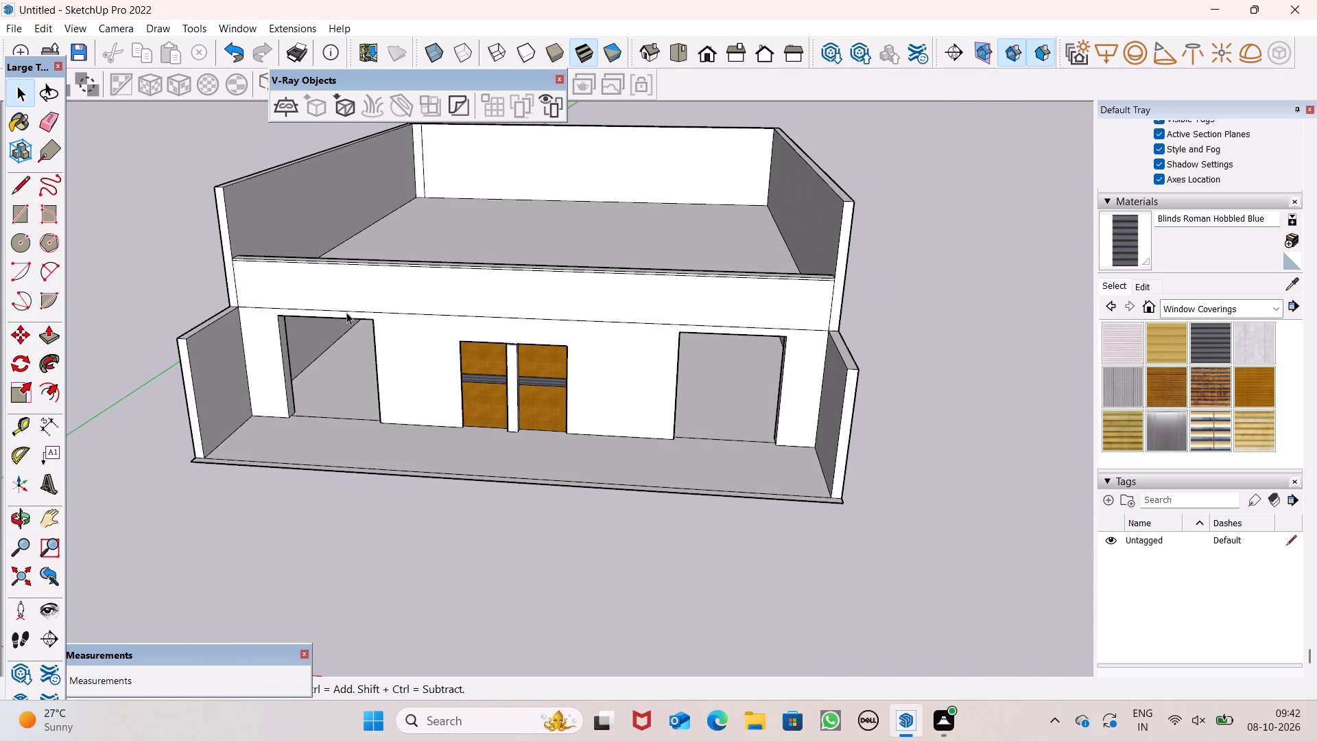
scroll(310, 304, "down", 2)
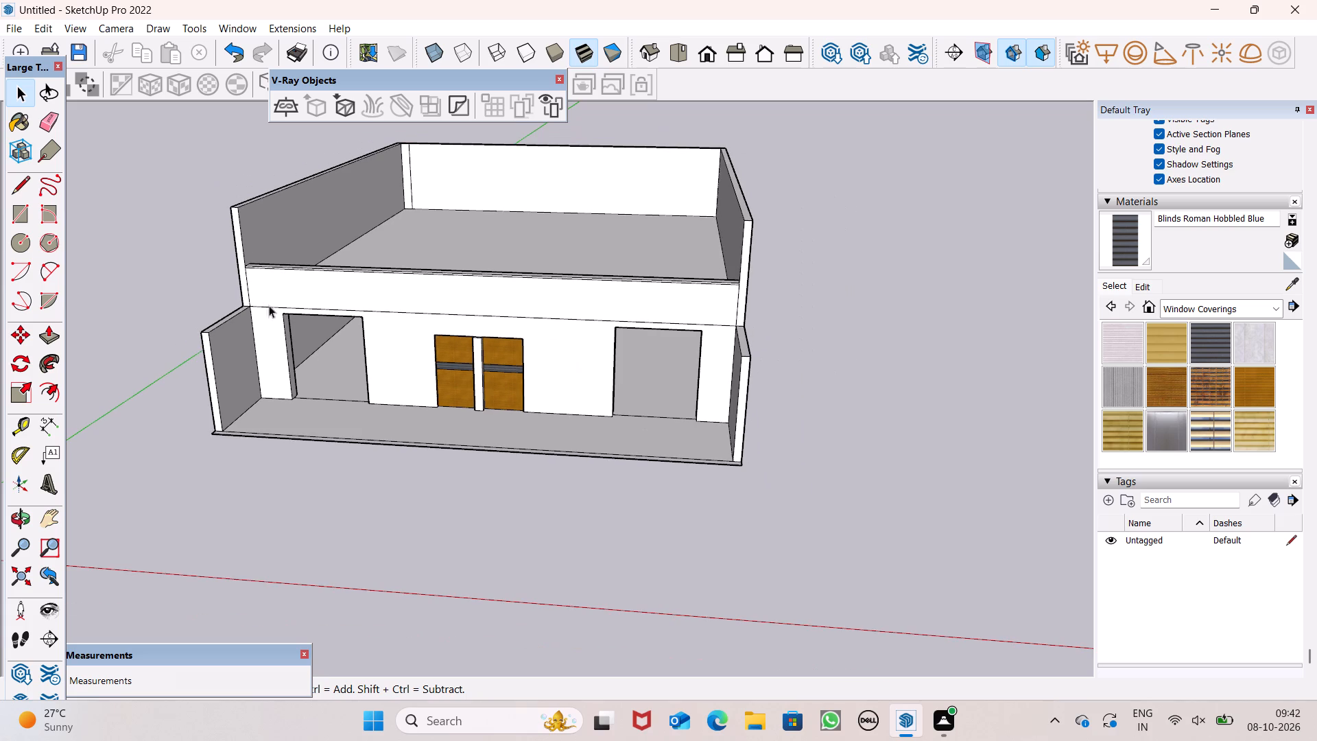
middle_click_drag(308, 272, 639, 250)
scroll(300, 243, "down", 2)
scroll(195, 256, "down", 2)
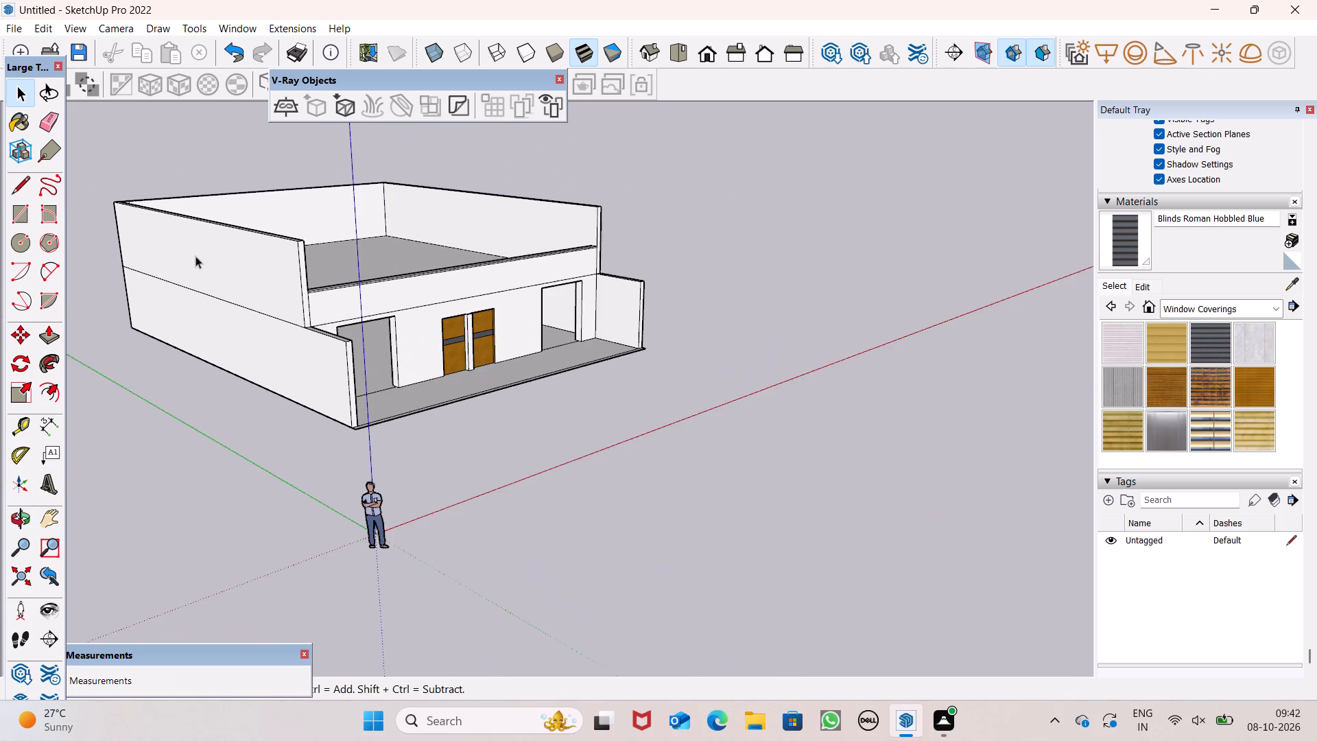
scroll(195, 256, "down", 1)
middle_click_drag(195, 256, 224, 250)
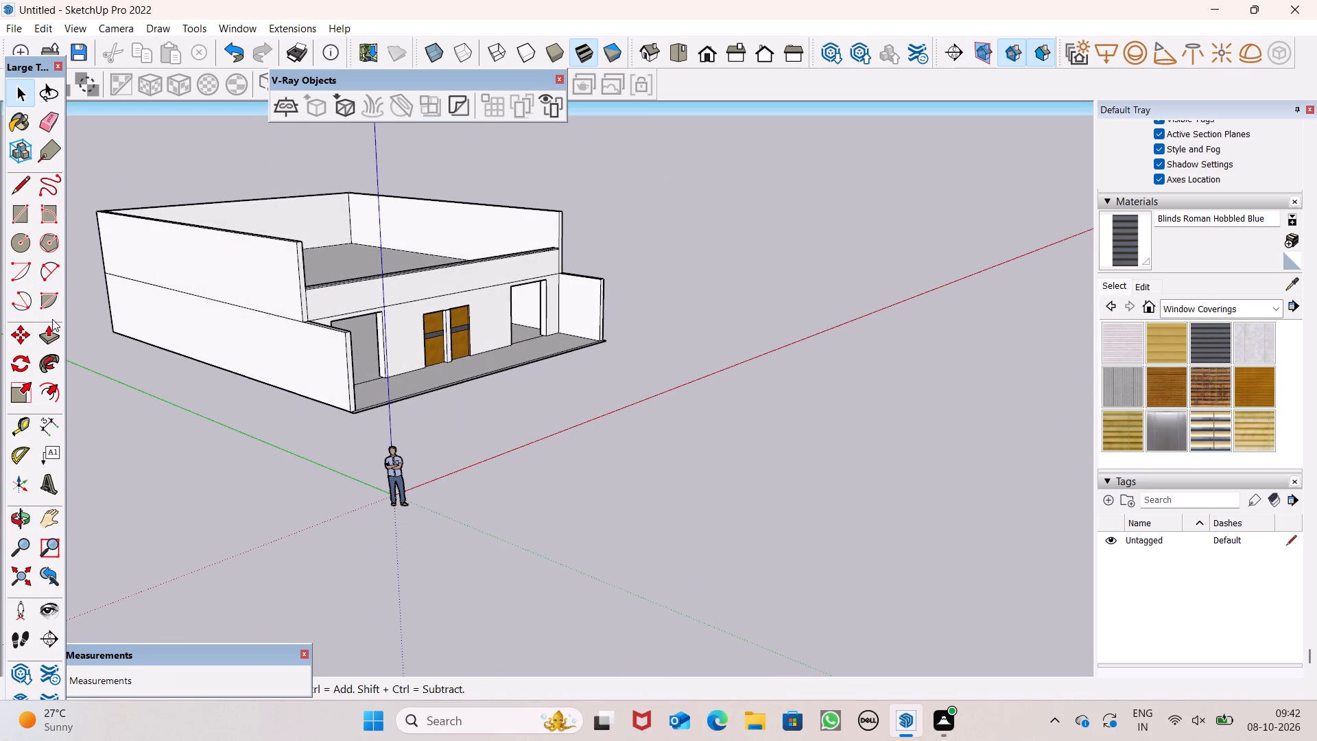
Push/Pull the left upper side wall's outer face outward by about 2", so it overhangs the lower wall.
left_click(50, 336)
scroll(191, 269, "down", 3)
scroll(160, 278, "up", 6)
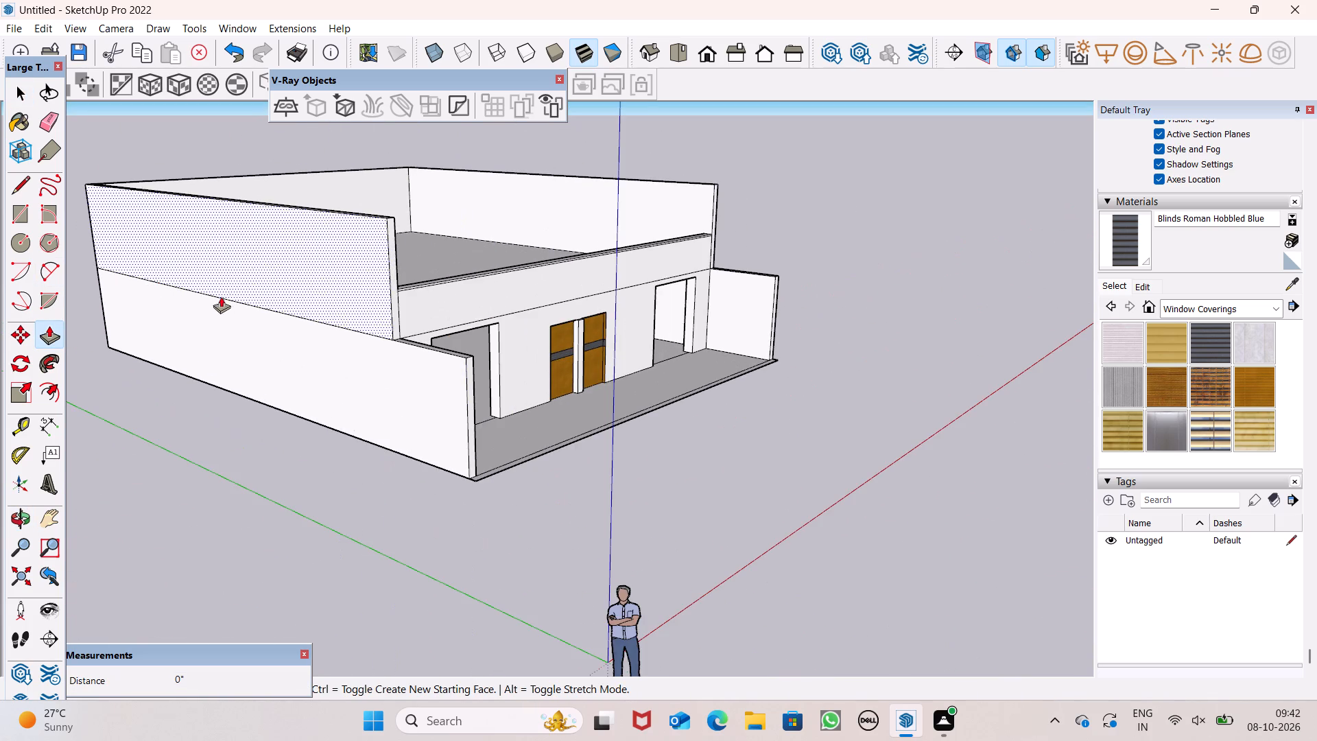
middle_click_drag(332, 325, 275, 387)
scroll(328, 355, "up", 3)
left_click_drag(344, 340, 339, 351)
left_click(339, 350)
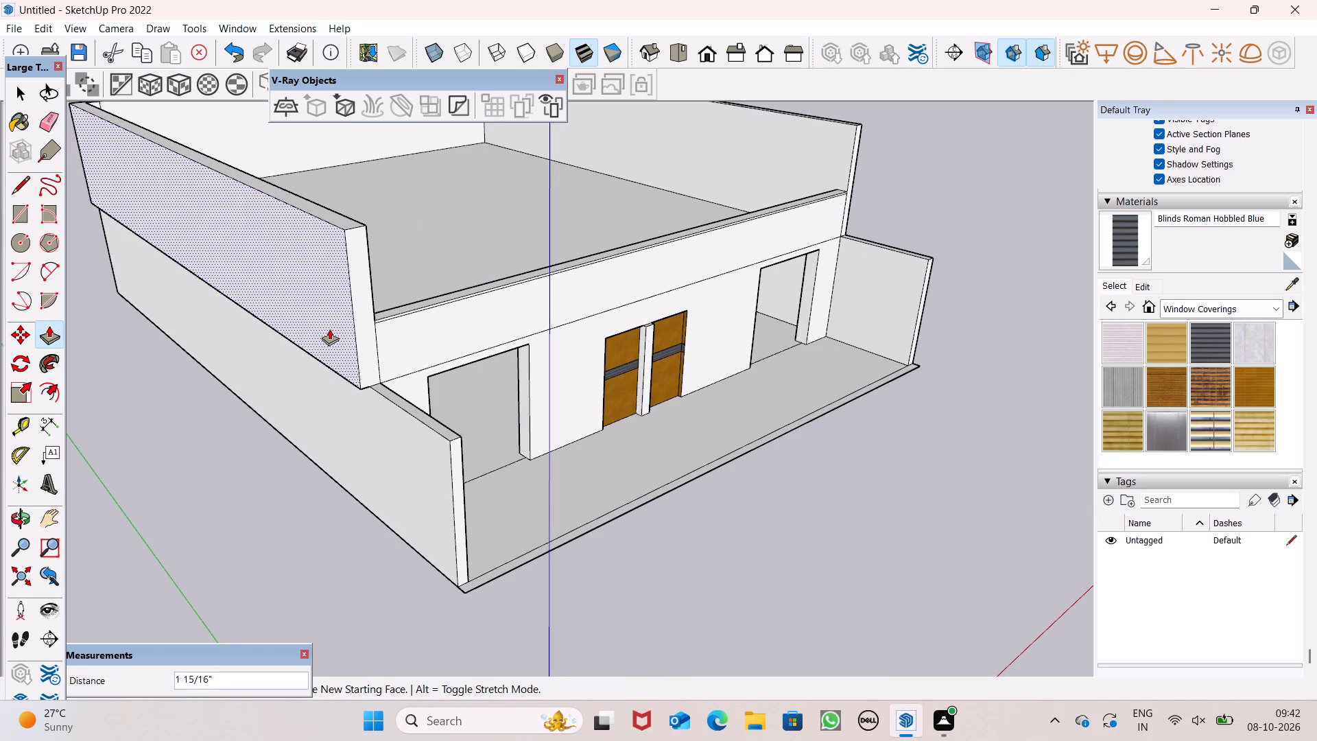
left_click(329, 329)
scroll(297, 314, "down", 3)
key("space")
Push/Pull the right upper side wall's outer face slightly outward, so it overhangs the lower wall.
scroll(337, 401, "down", 5)
middle_click_drag(466, 429, 0, 377)
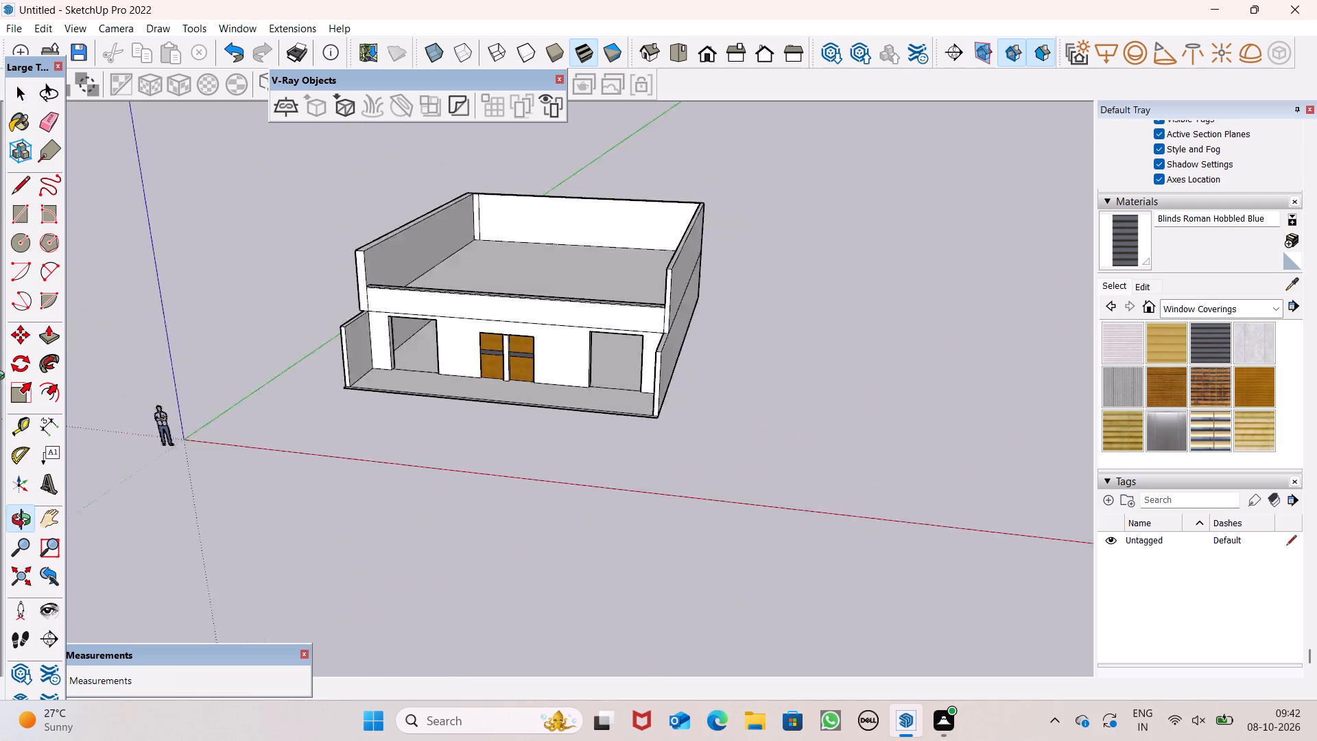
middle_click_drag(0, 377, 0, 349)
scroll(870, 311, "up", 3)
middle_click_drag(807, 335, 669, 410)
scroll(641, 333, "up", 7)
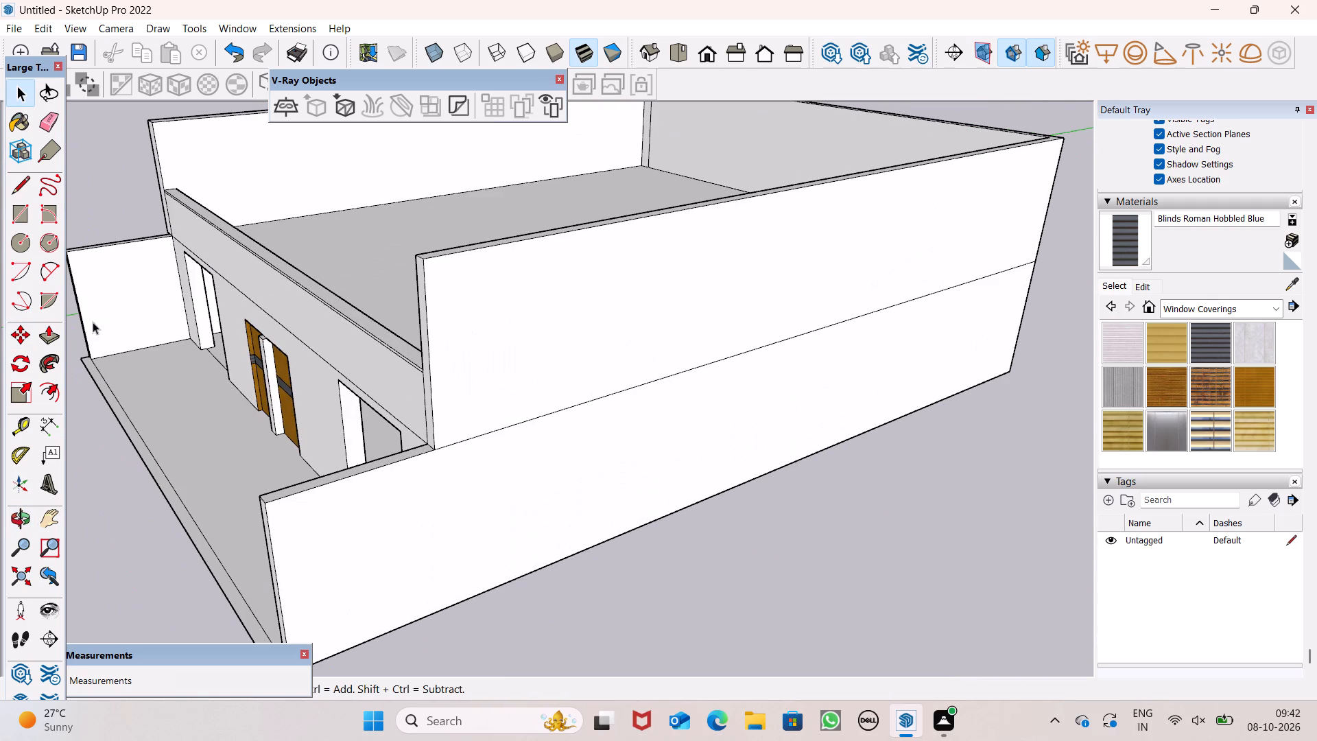
left_click(36, 335)
middle_click_drag(403, 373, 562, 464)
scroll(648, 484, "up", 3)
scroll(647, 483, "down", 1)
scroll(645, 483, "up", 1)
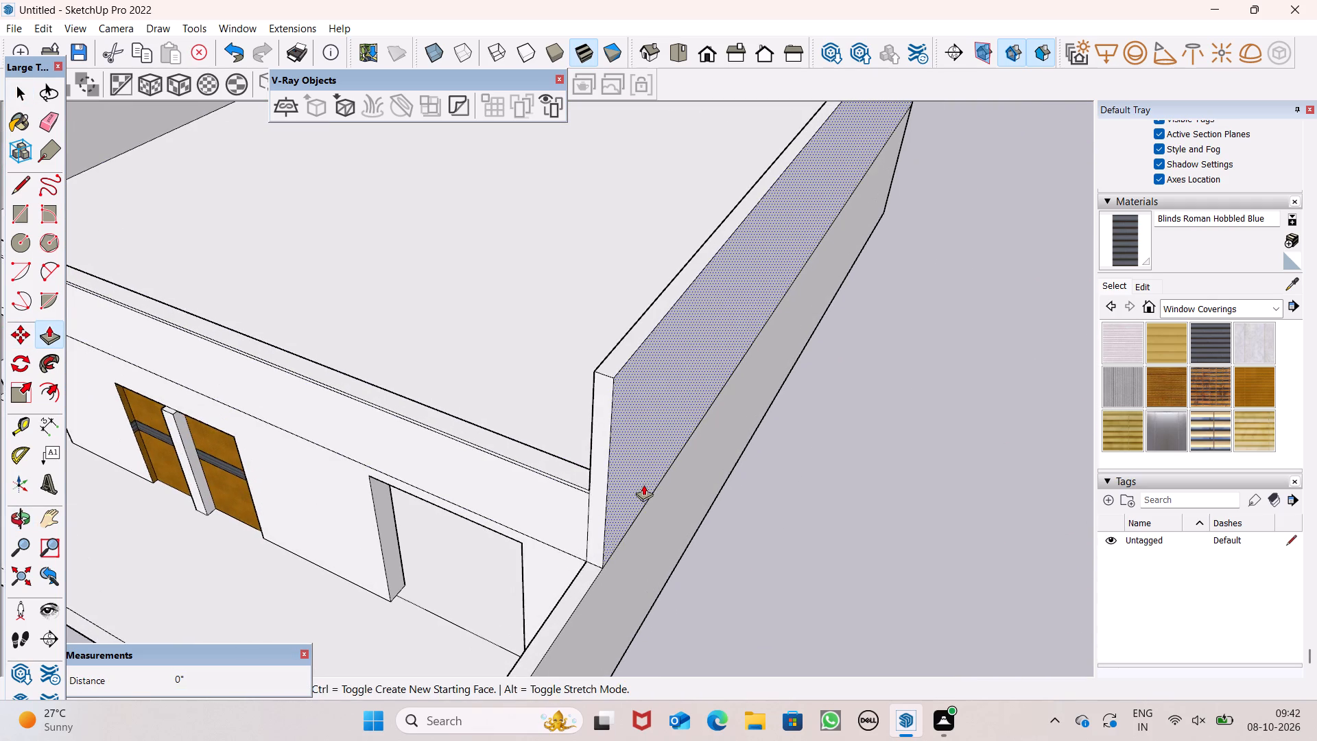
left_click_drag(640, 483, 652, 486)
left_click(652, 486)
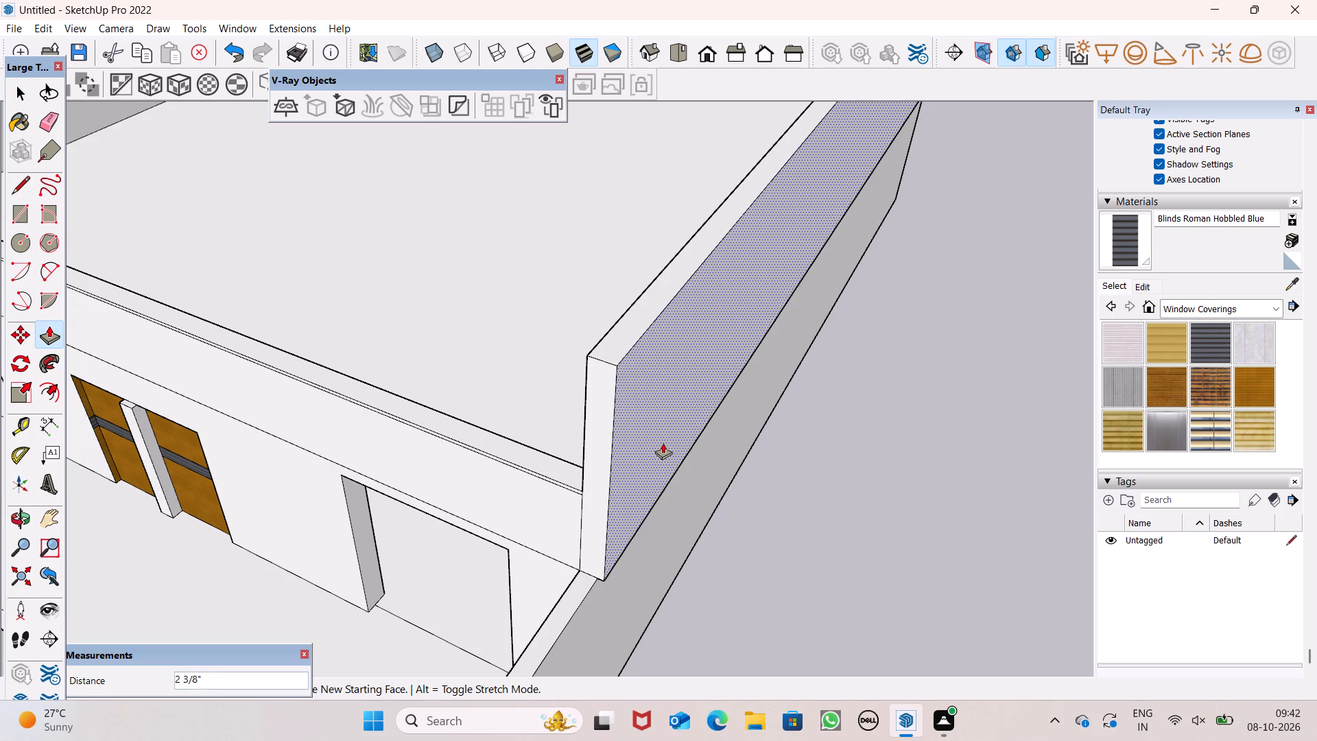
left_click(666, 445)
scroll(772, 404, "down", 3)
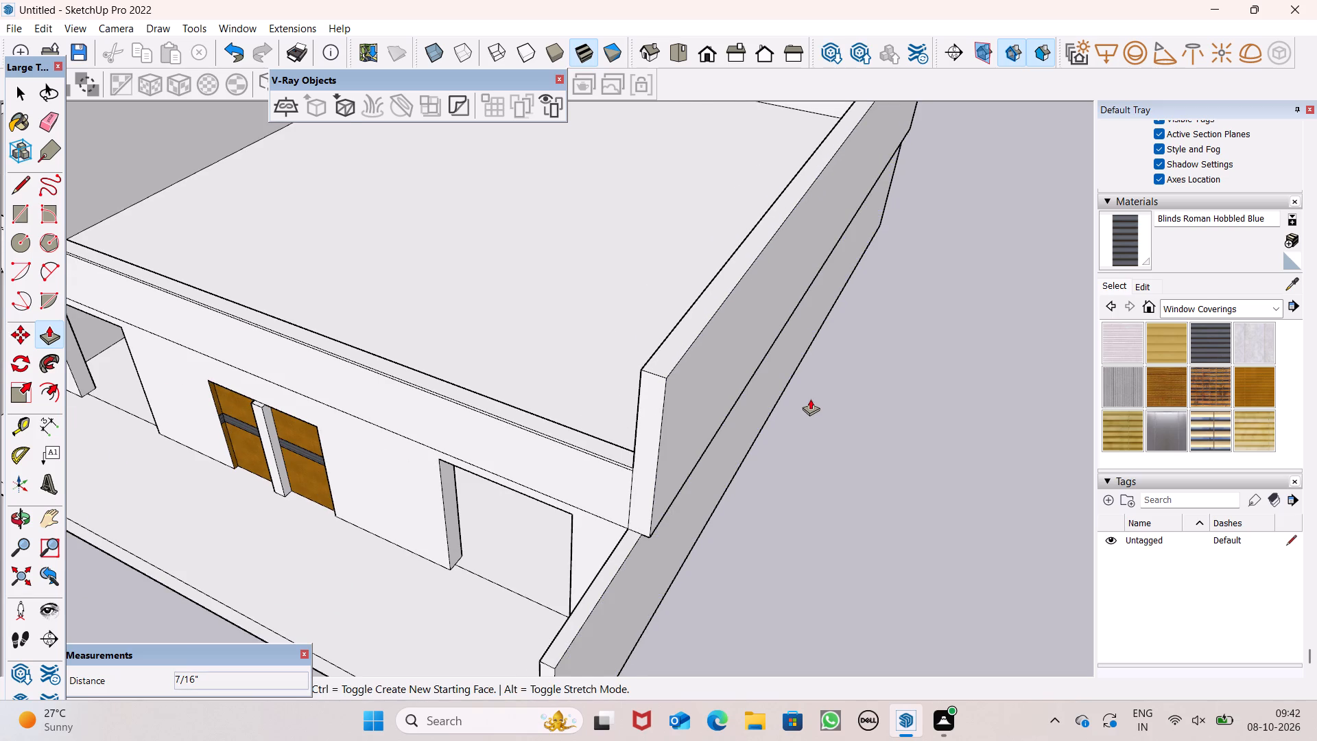
key("space")
key("space")
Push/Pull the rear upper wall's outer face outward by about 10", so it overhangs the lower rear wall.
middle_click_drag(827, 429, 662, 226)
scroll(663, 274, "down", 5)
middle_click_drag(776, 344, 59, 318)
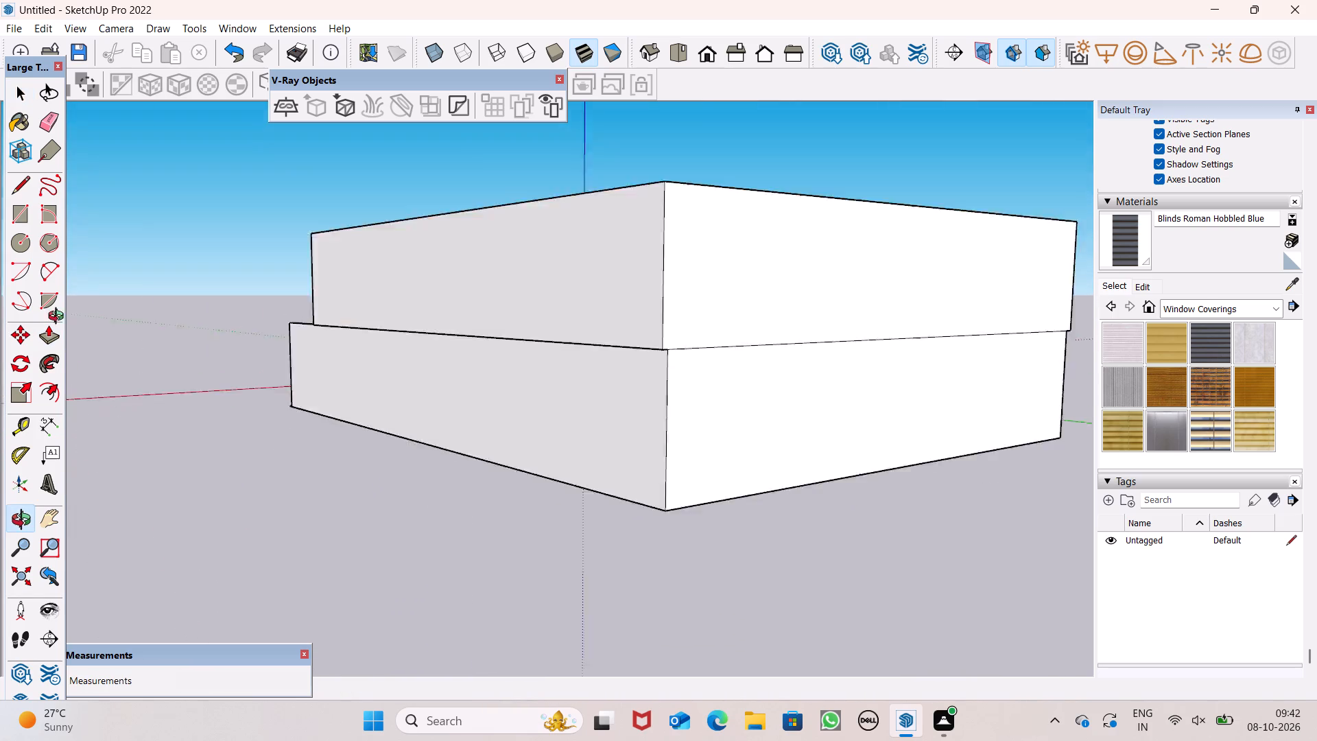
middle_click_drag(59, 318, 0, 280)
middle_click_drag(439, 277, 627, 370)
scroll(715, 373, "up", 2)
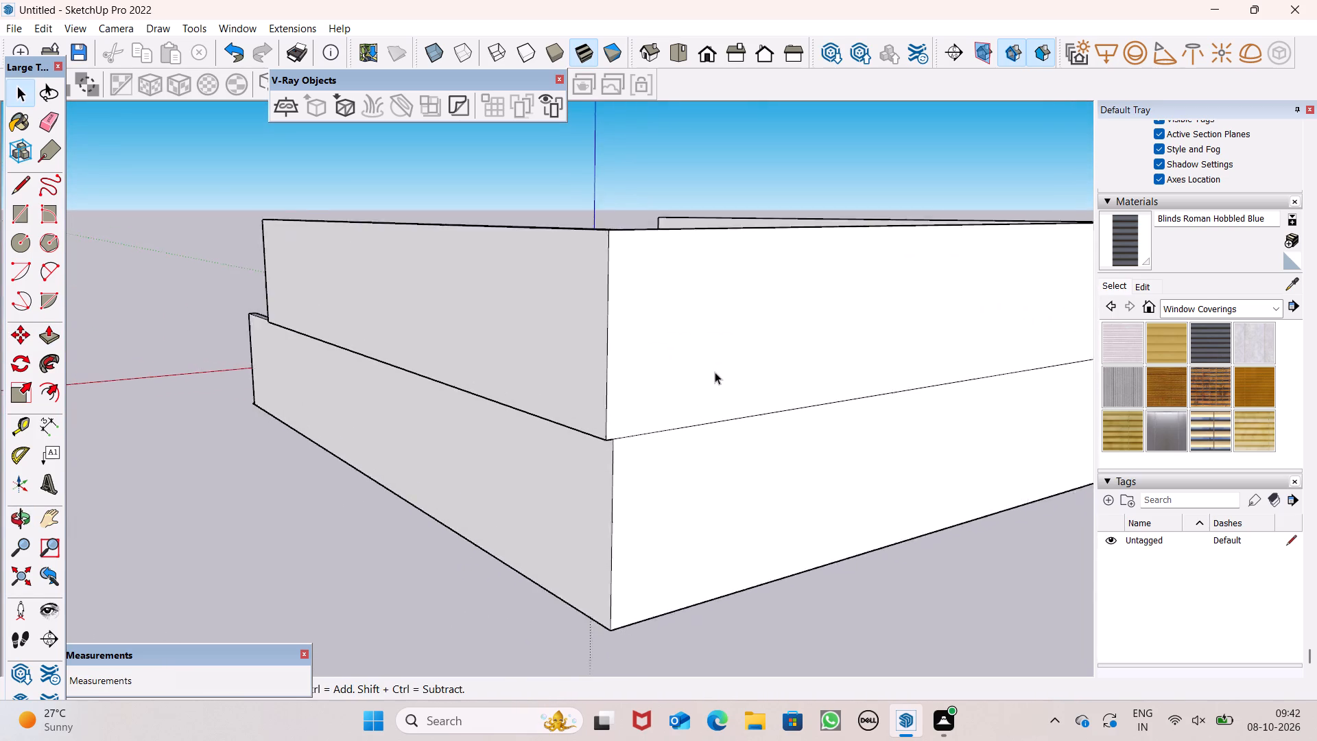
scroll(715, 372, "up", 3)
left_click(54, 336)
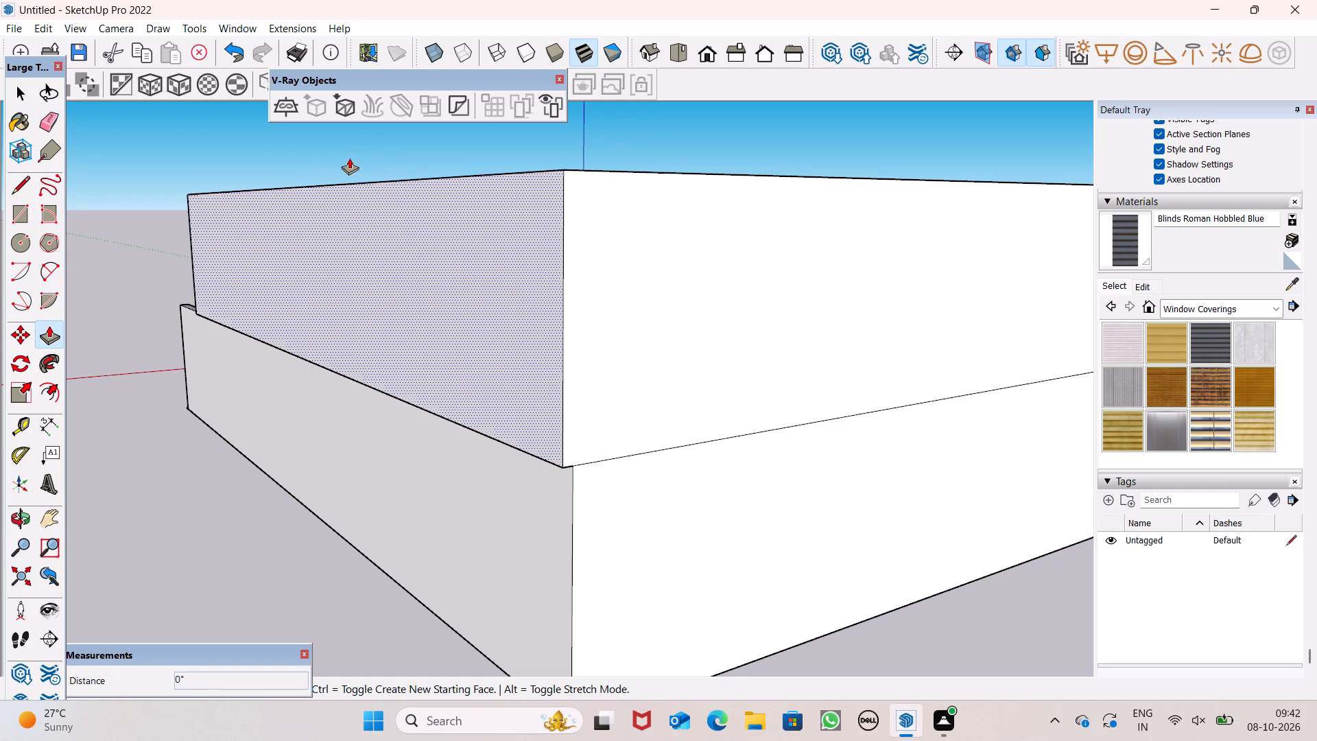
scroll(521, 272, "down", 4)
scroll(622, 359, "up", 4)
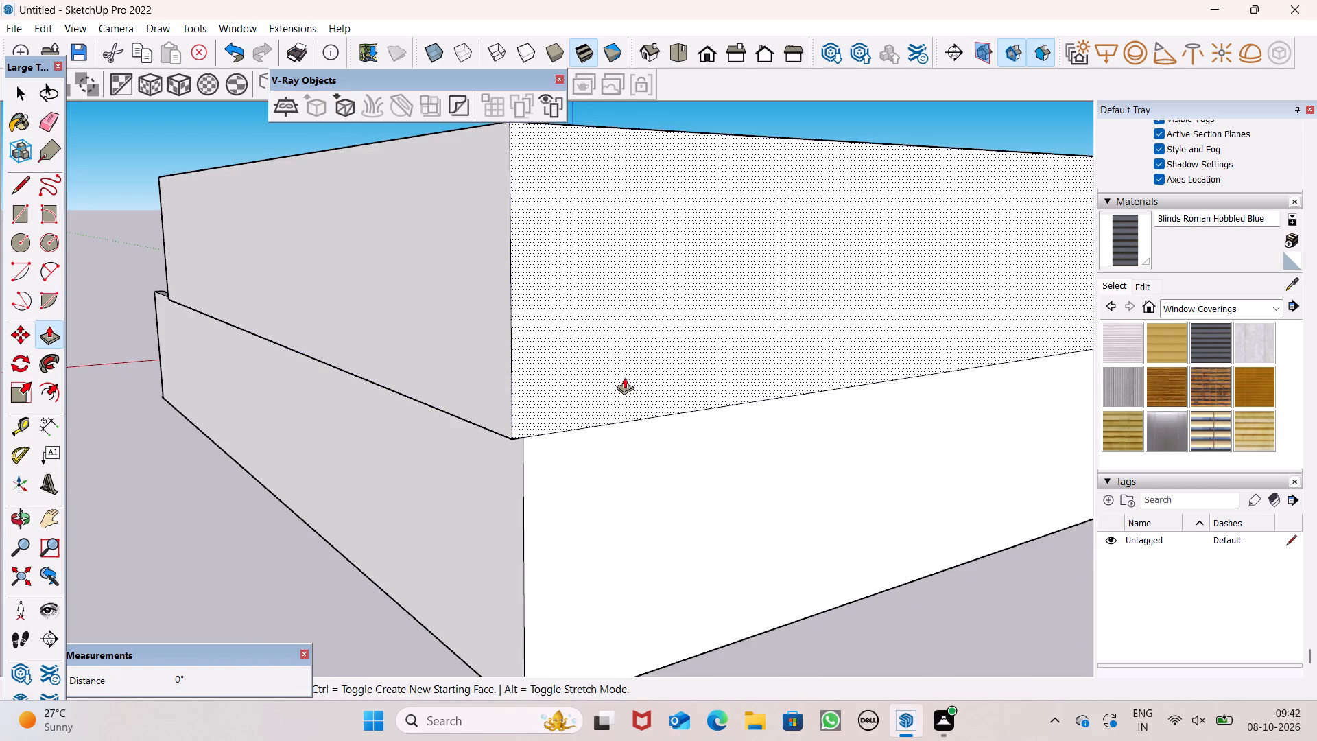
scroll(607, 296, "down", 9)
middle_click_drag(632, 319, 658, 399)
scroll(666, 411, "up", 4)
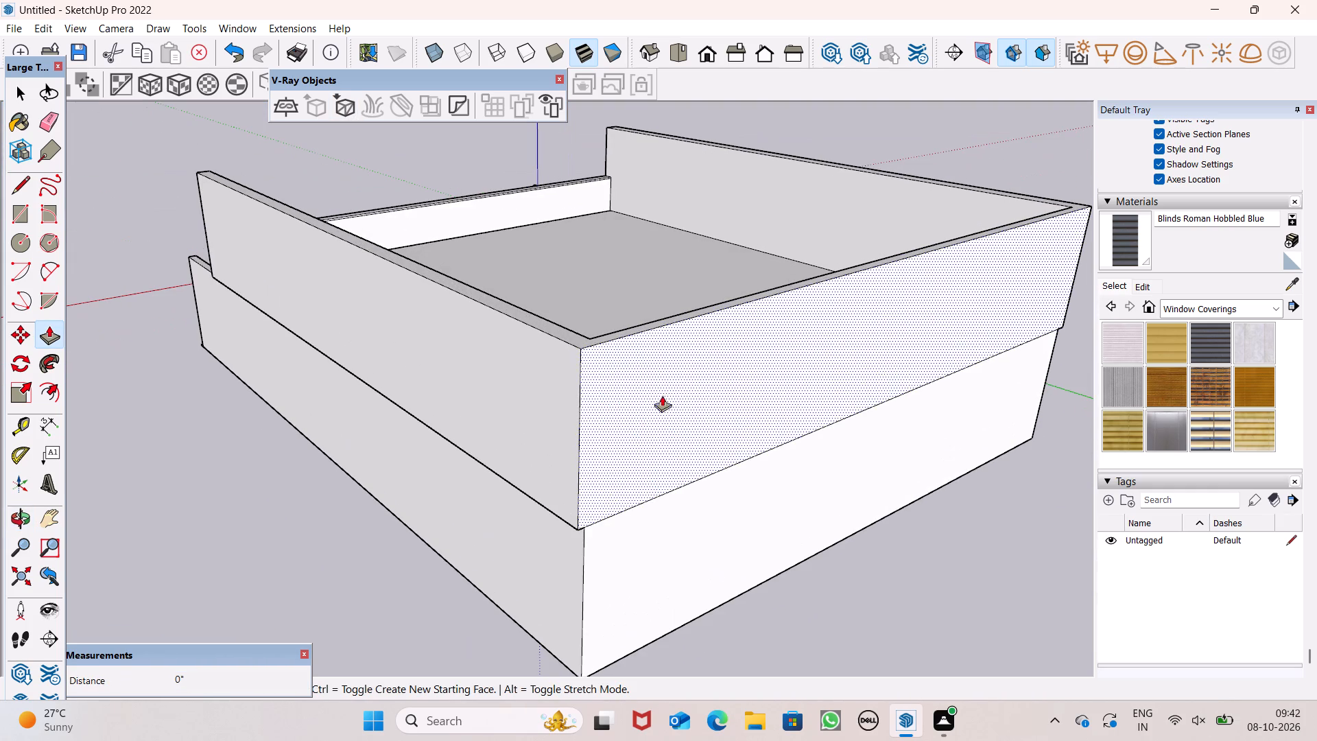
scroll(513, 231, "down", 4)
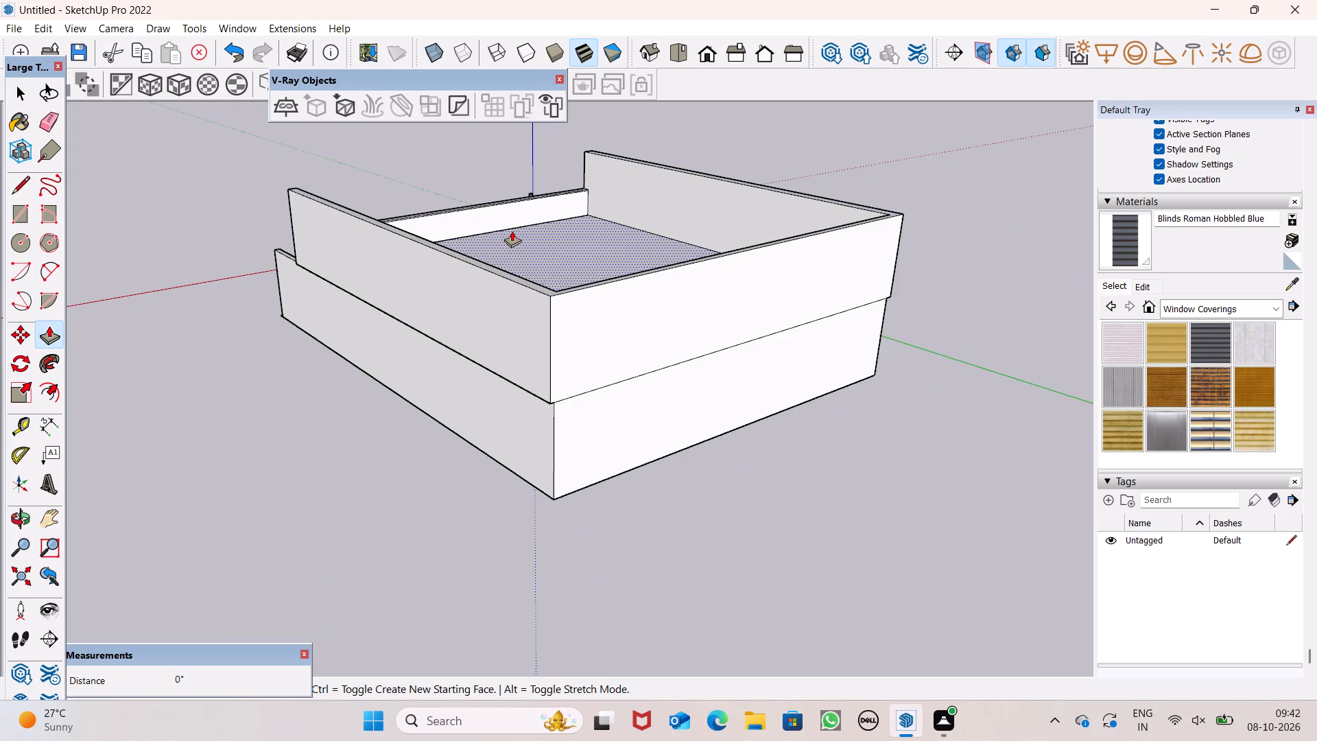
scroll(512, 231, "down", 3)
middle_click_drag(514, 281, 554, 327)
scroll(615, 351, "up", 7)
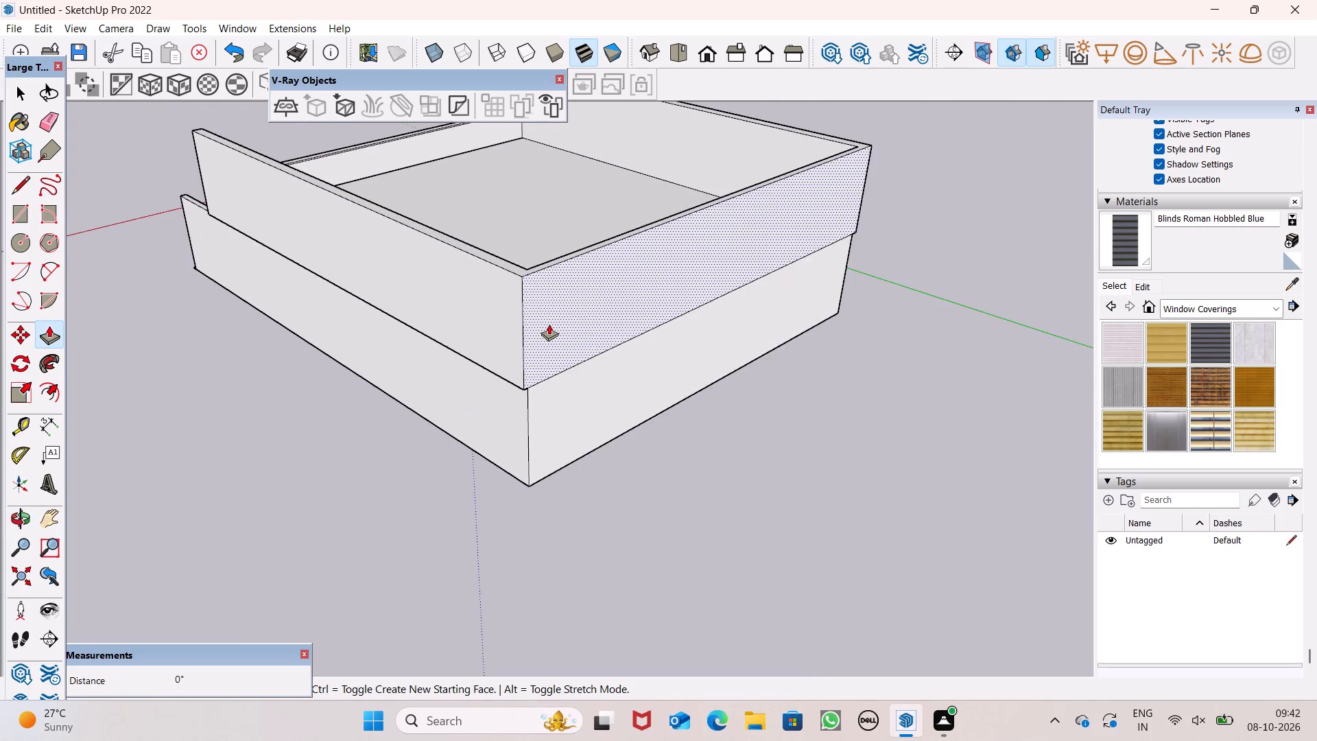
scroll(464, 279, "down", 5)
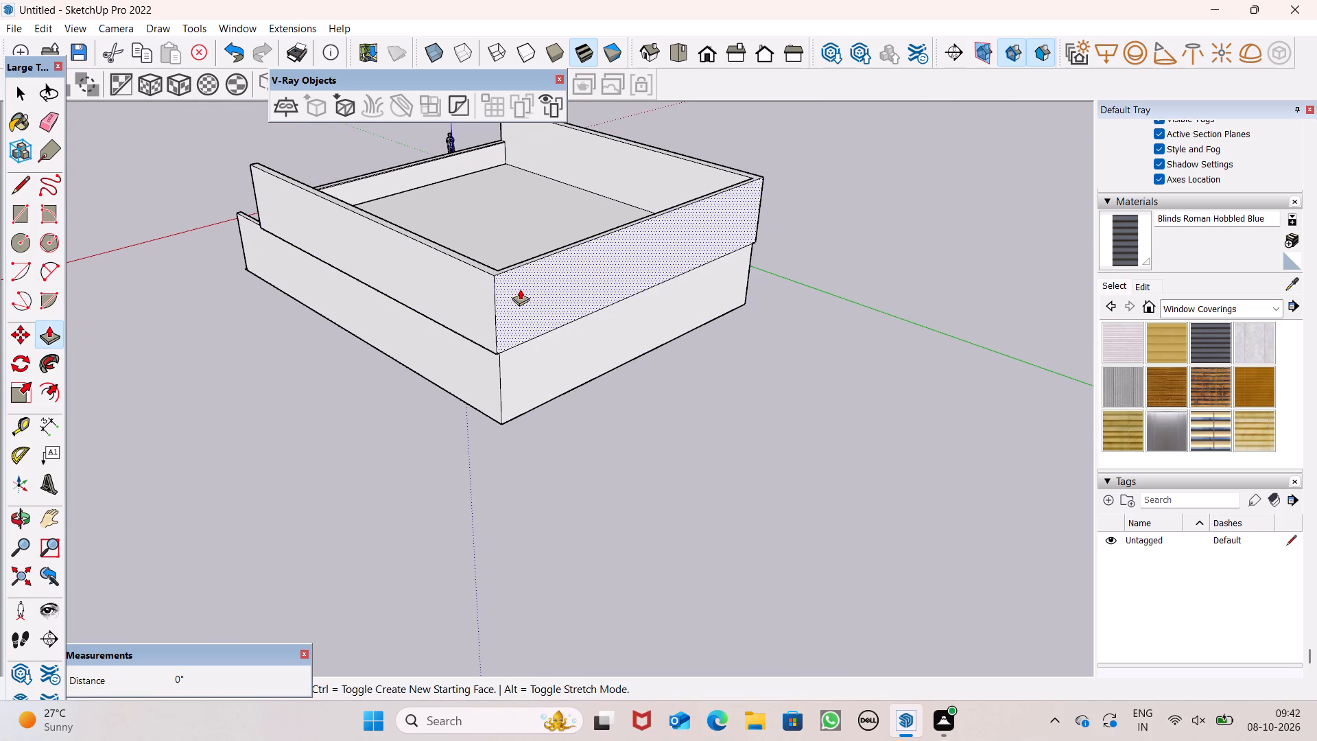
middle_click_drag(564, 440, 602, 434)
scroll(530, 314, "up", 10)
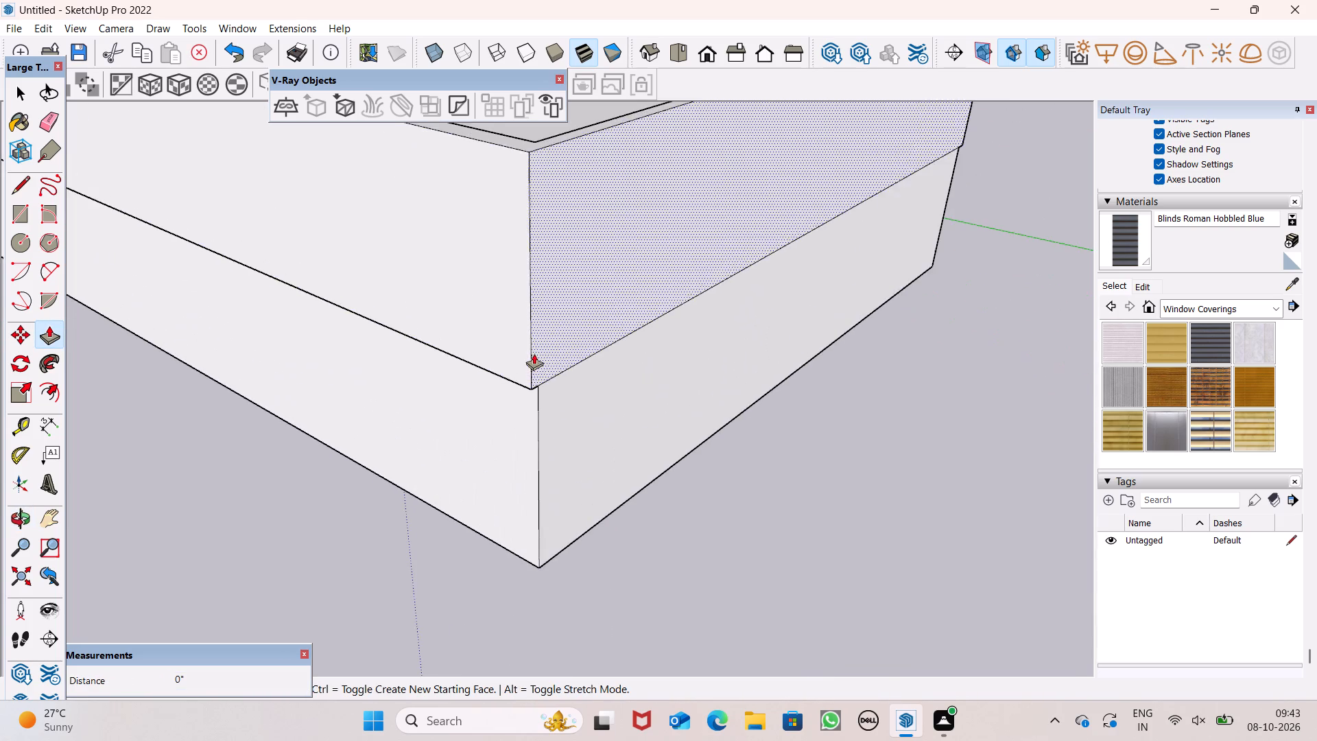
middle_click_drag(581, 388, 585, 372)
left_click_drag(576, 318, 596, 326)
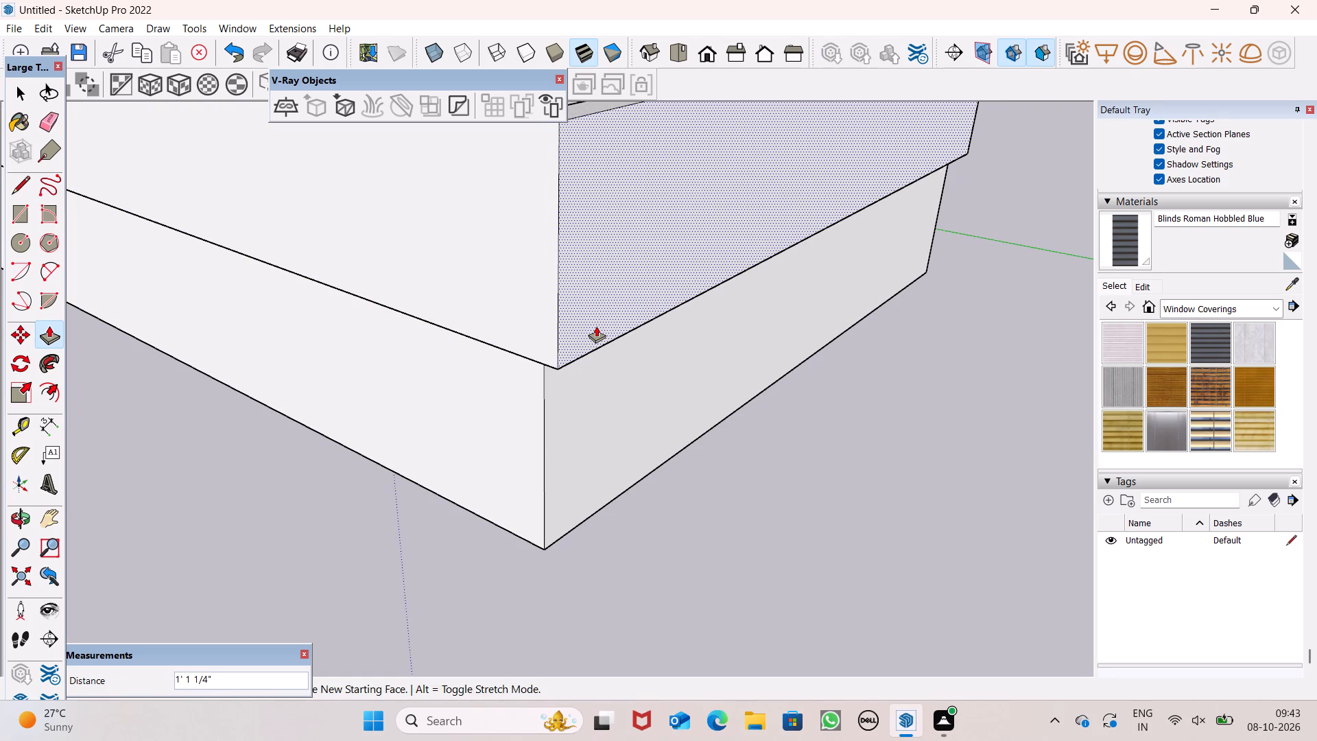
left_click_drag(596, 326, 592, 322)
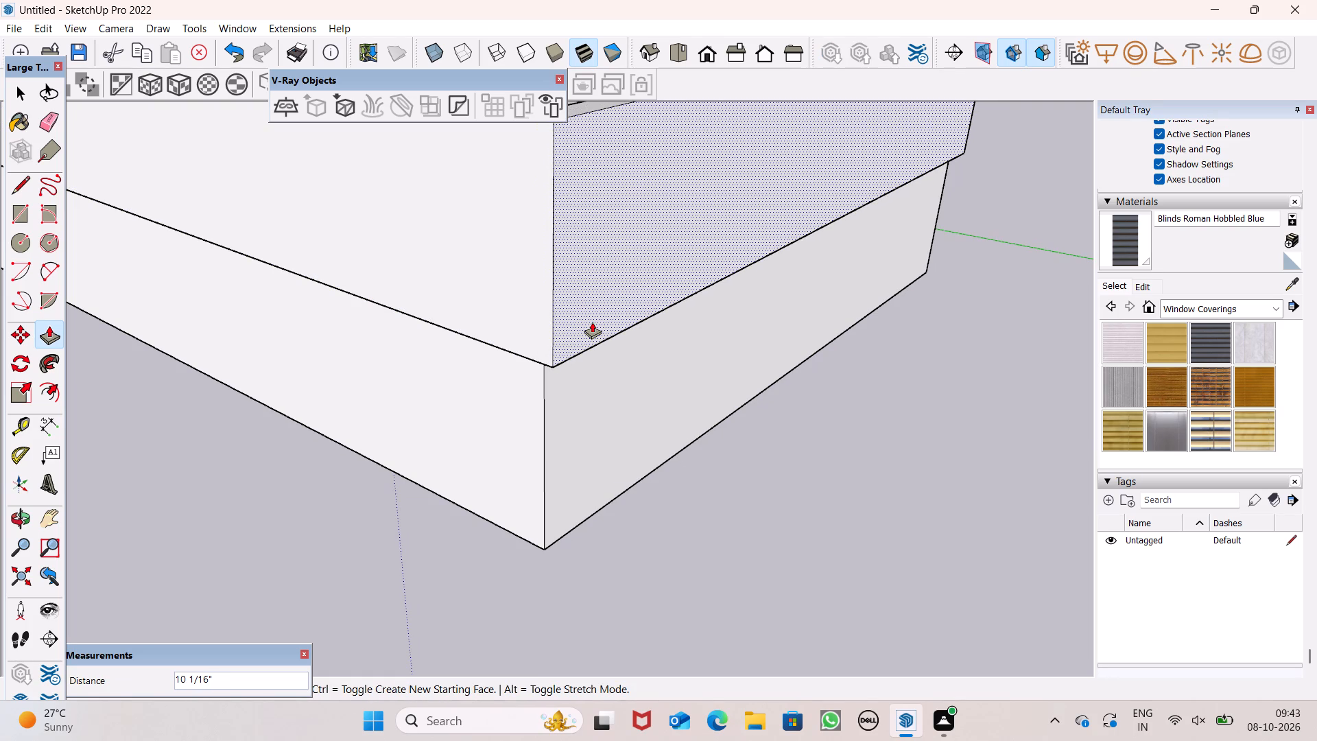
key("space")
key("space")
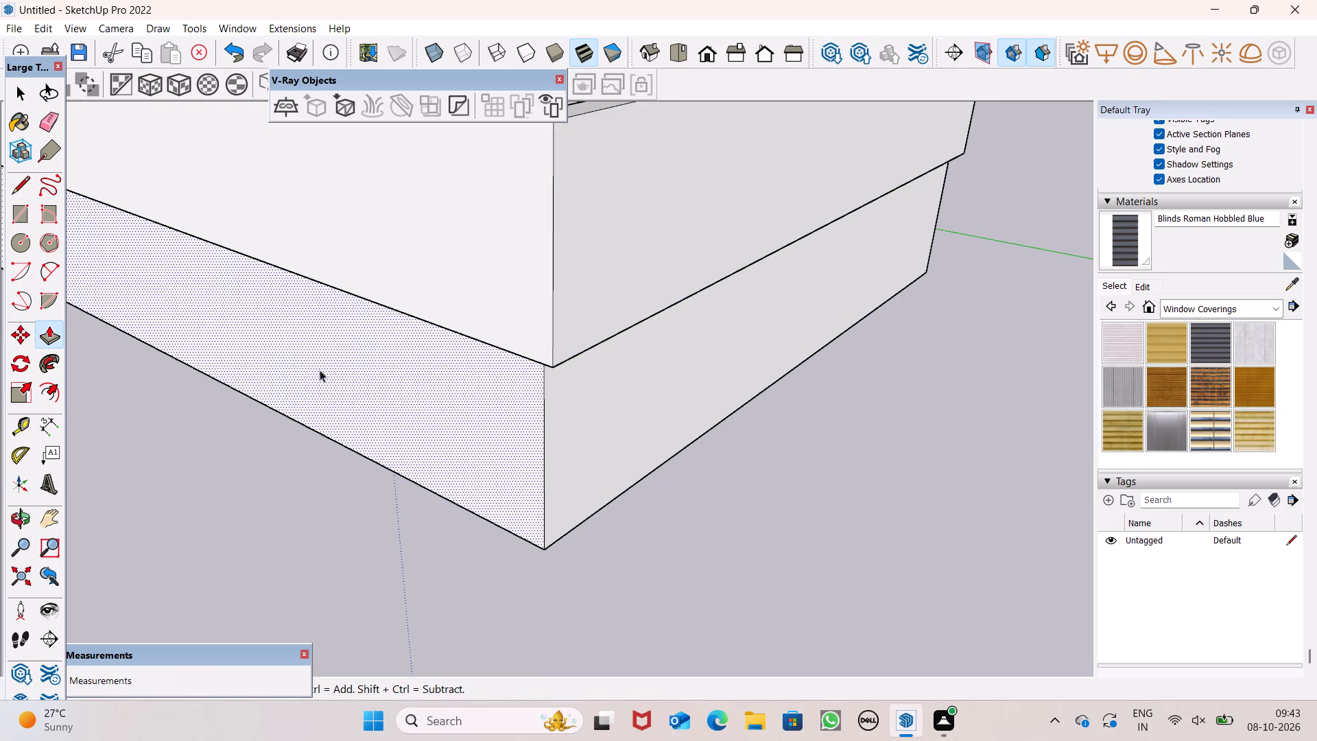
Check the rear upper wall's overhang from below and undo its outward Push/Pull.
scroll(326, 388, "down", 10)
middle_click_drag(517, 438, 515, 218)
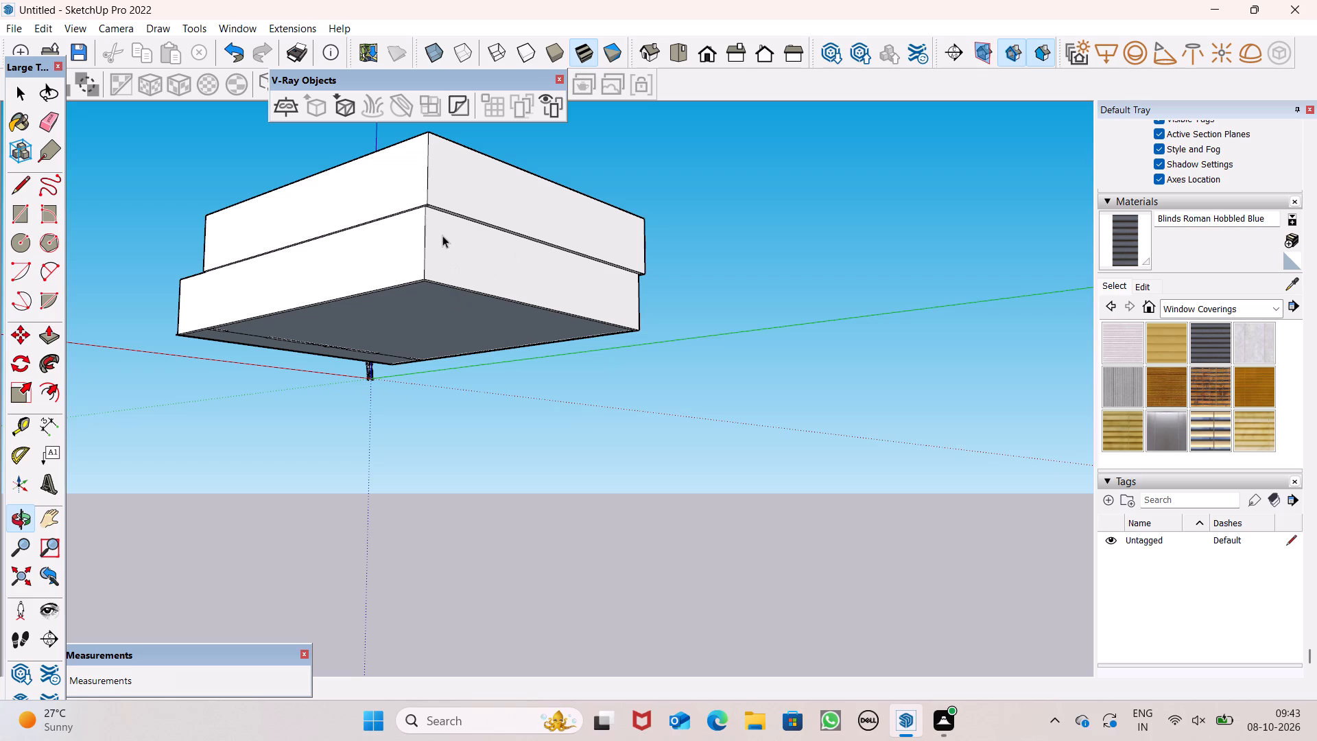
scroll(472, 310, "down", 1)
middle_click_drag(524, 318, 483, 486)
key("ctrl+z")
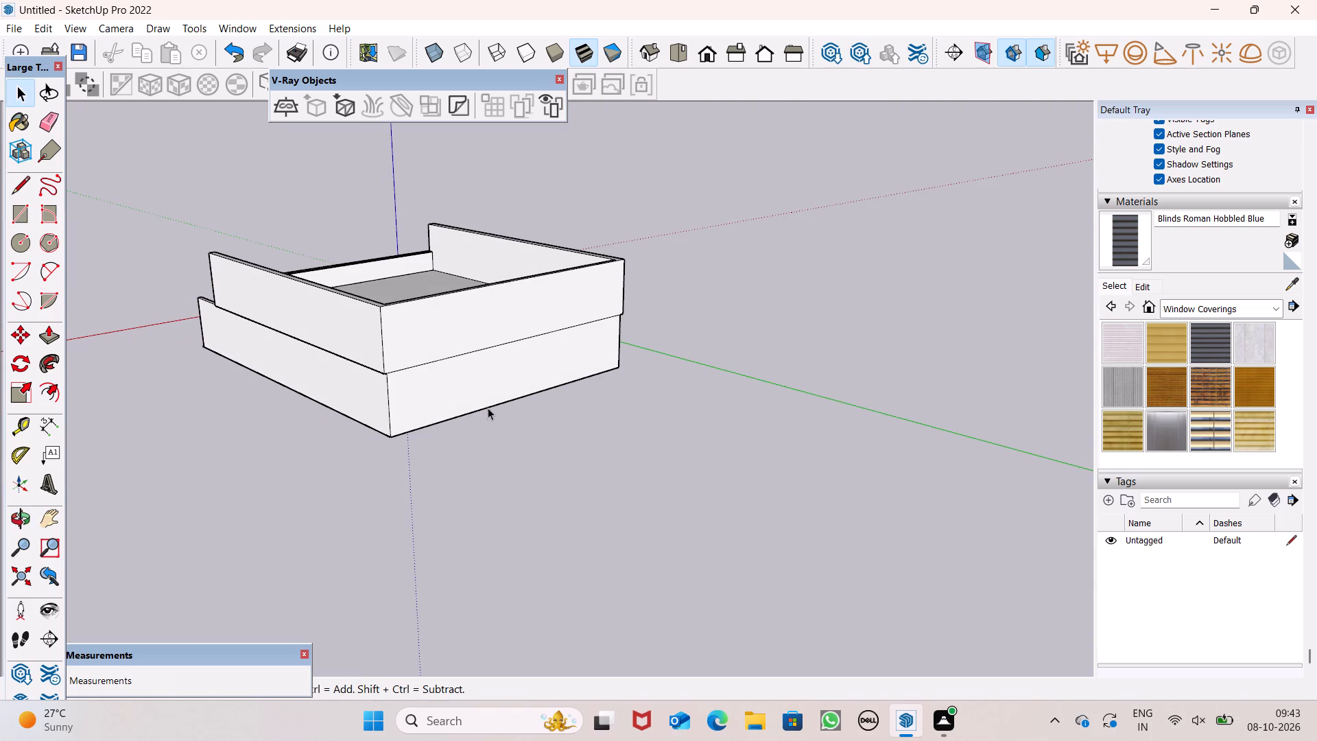
Push/Pull the right upper side wall's outer face slightly further outward to enlarge its overhang beyond the lower wall.
middle_click_drag(478, 403, 206, 307)
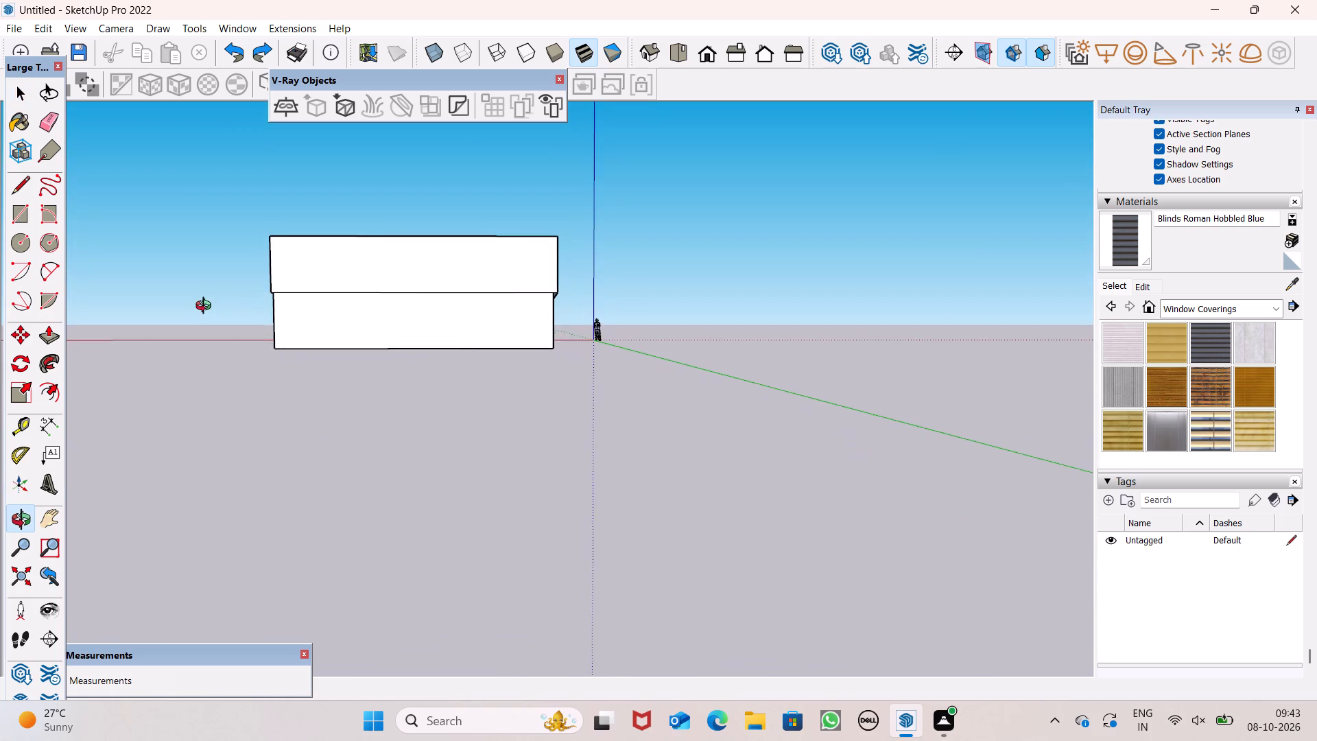
middle_click_drag(206, 307, 211, 135)
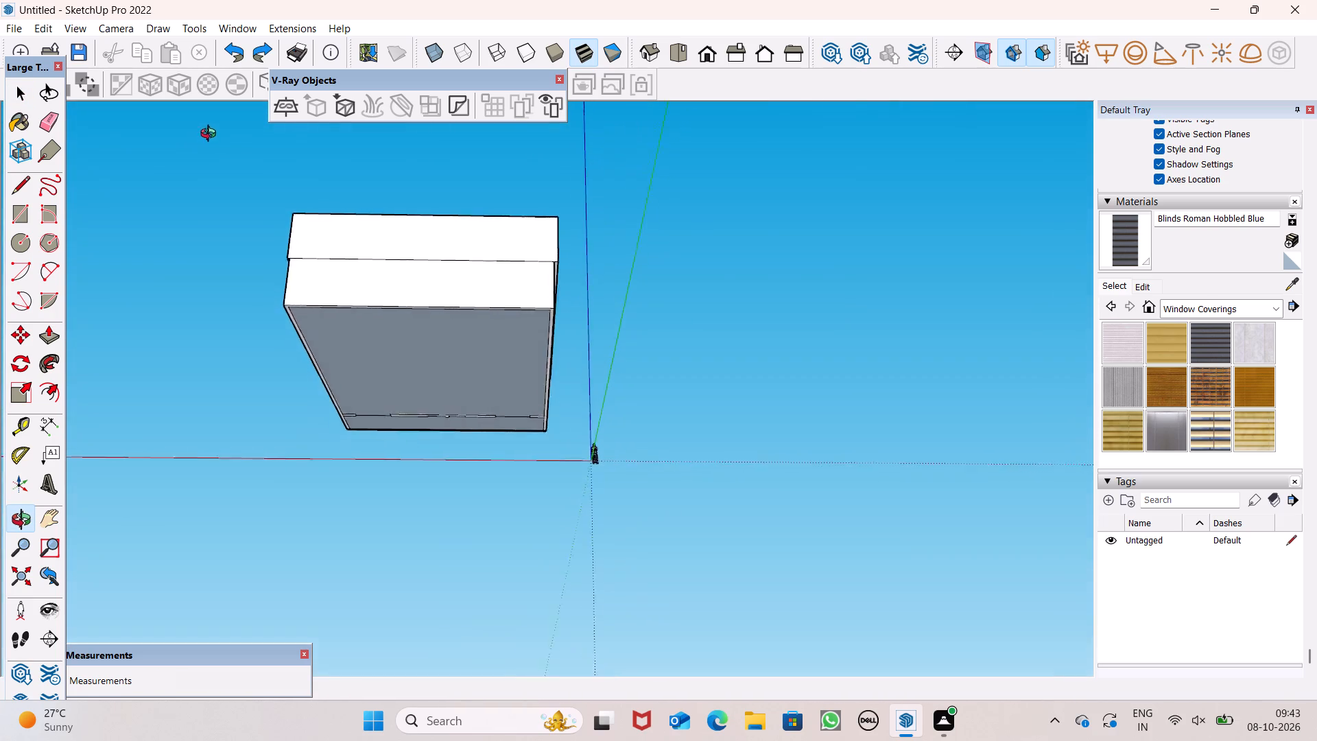
middle_click_drag(211, 135, 717, 427)
scroll(486, 311, "down", 4)
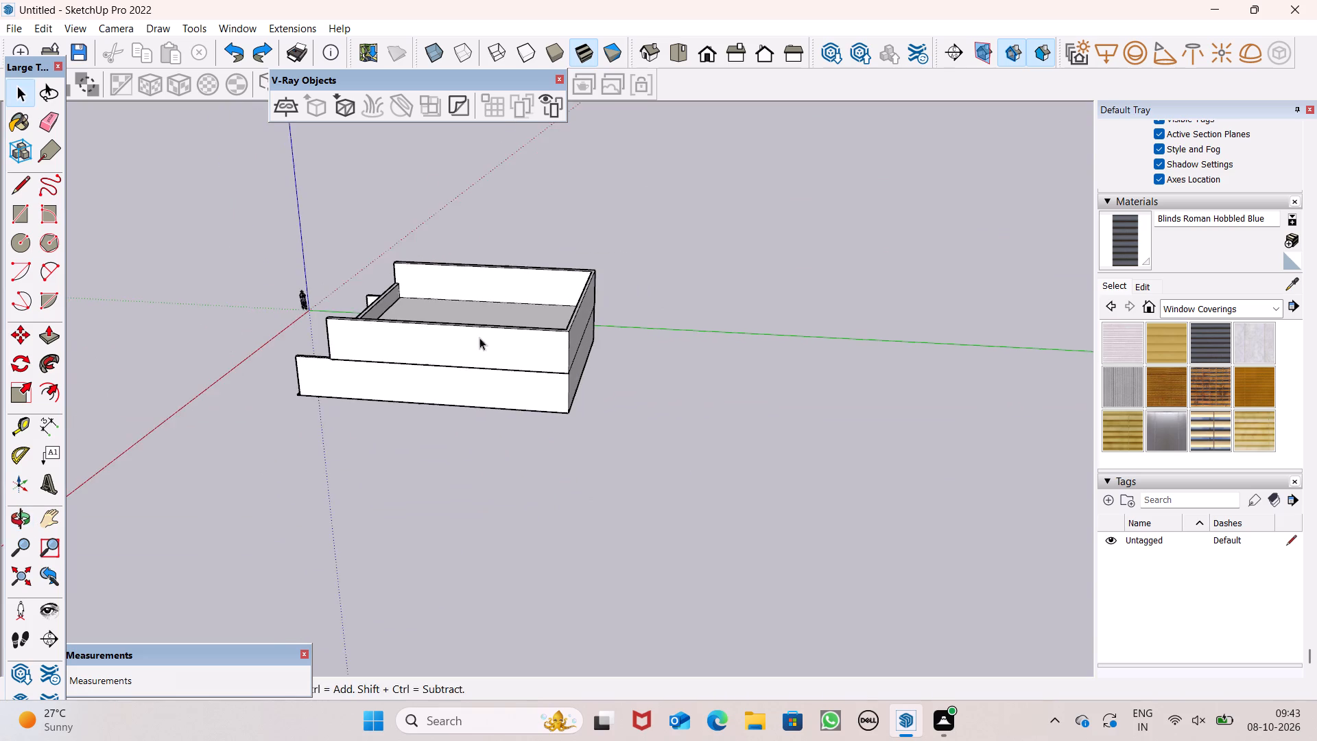
middle_click_drag(478, 407, 686, 408)
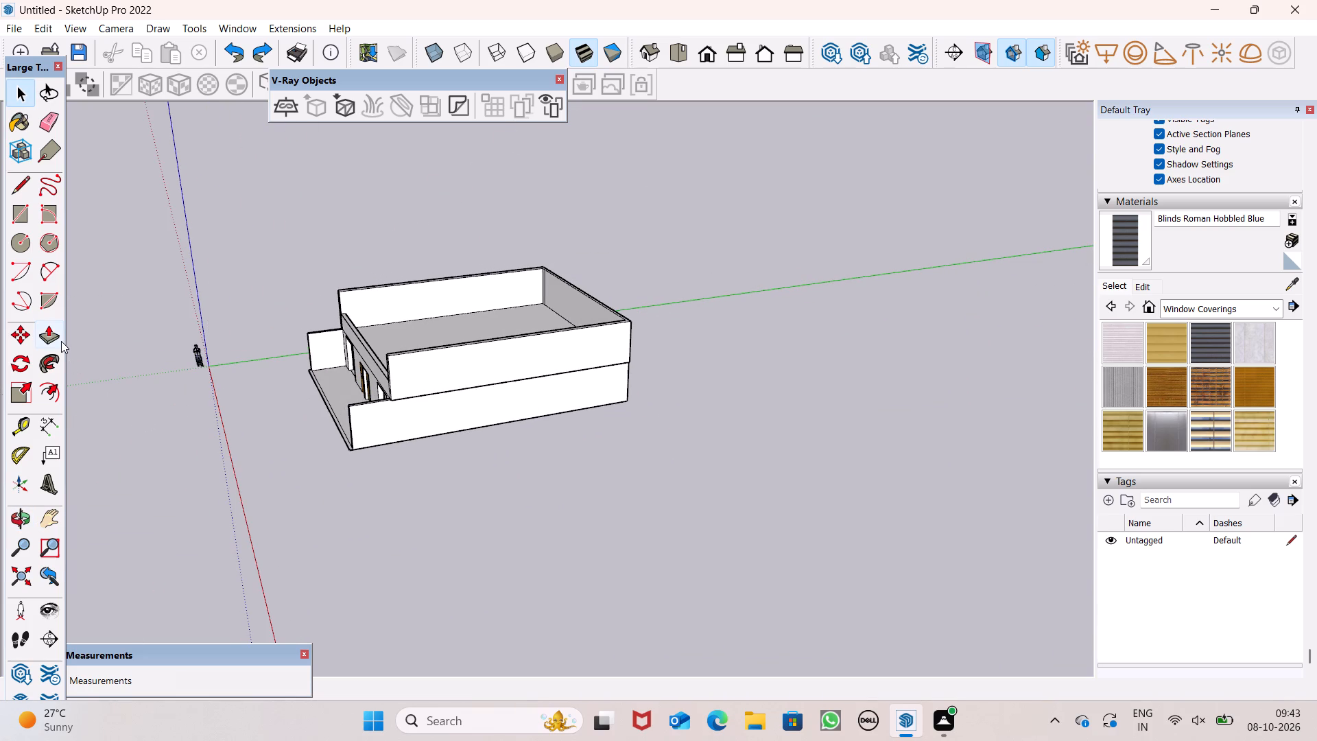
left_click(59, 338)
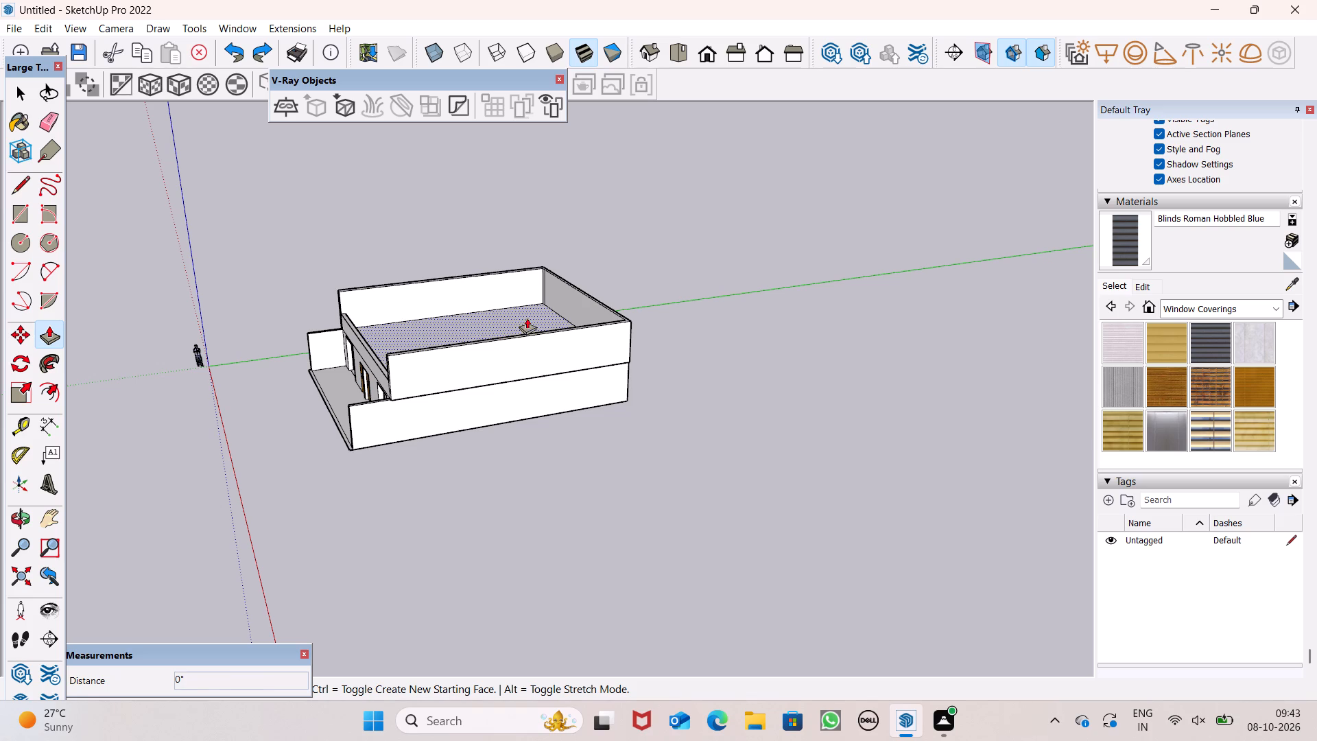
middle_click_drag(497, 412, 458, 350)
scroll(440, 387, "up", 10)
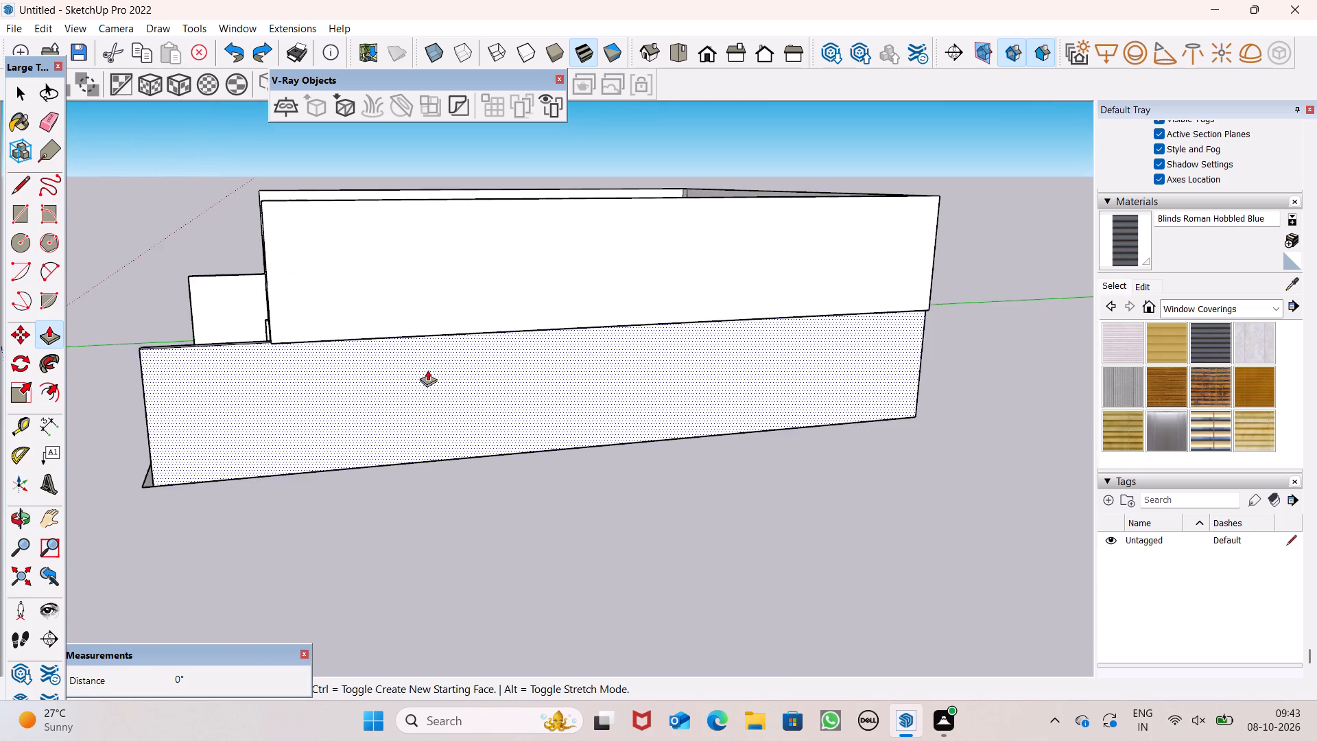
middle_click_drag(436, 412, 584, 466)
scroll(462, 431, "up", 1)
middle_click_drag(466, 440, 609, 405)
scroll(672, 342, "down", 3)
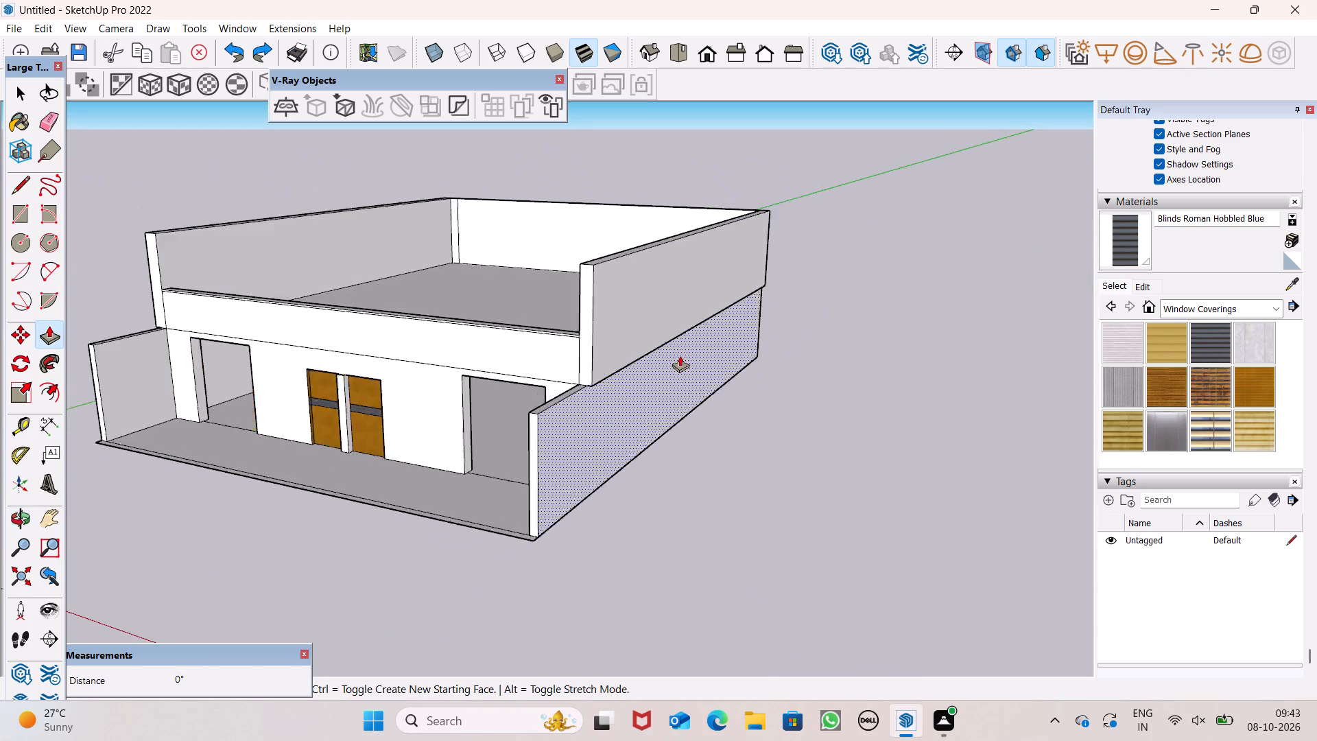
scroll(680, 355, "down", 2)
middle_click_drag(683, 373, 618, 484)
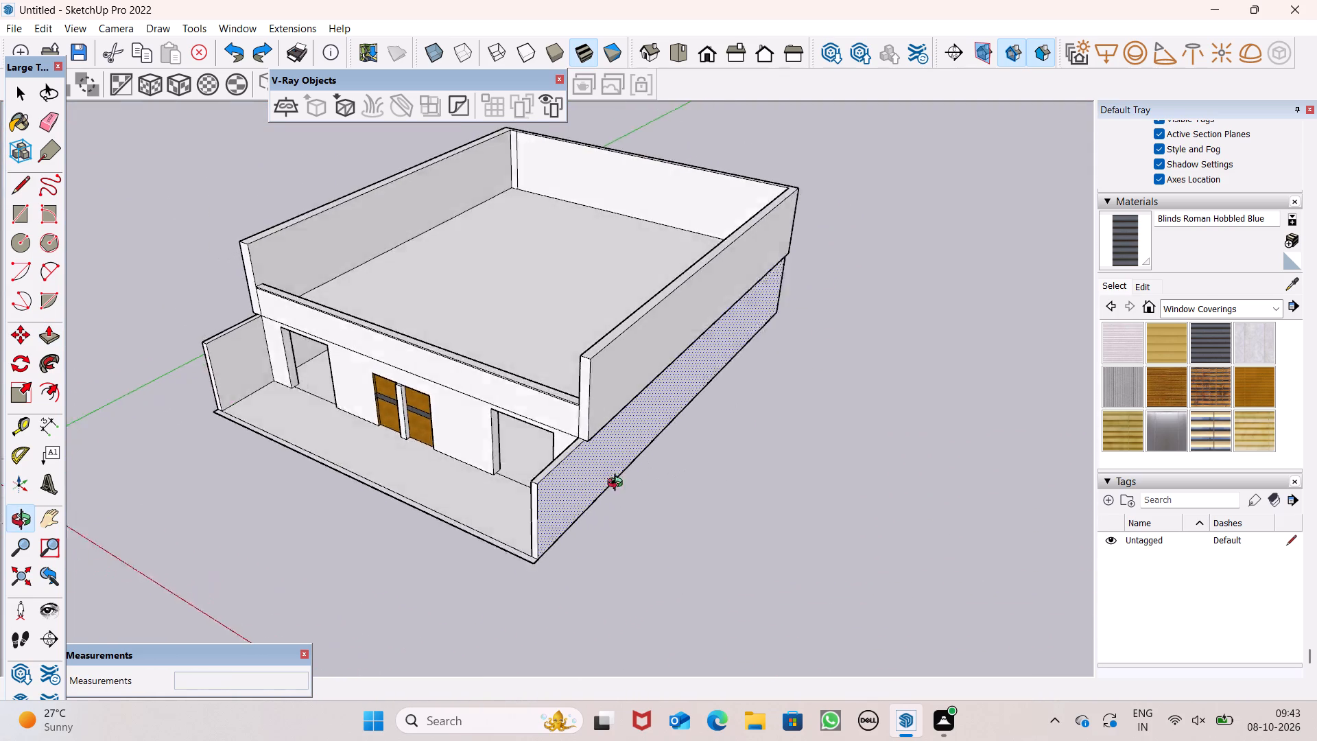
middle_click_drag(618, 484, 582, 497)
scroll(581, 459, "up", 7)
scroll(562, 375, "up", 4)
left_click_drag(562, 370, 586, 376)
left_click_drag(586, 375, 580, 375)
left_click(579, 375)
double_click(575, 375)
left_click_drag(571, 375, 562, 377)
left_click(560, 377)
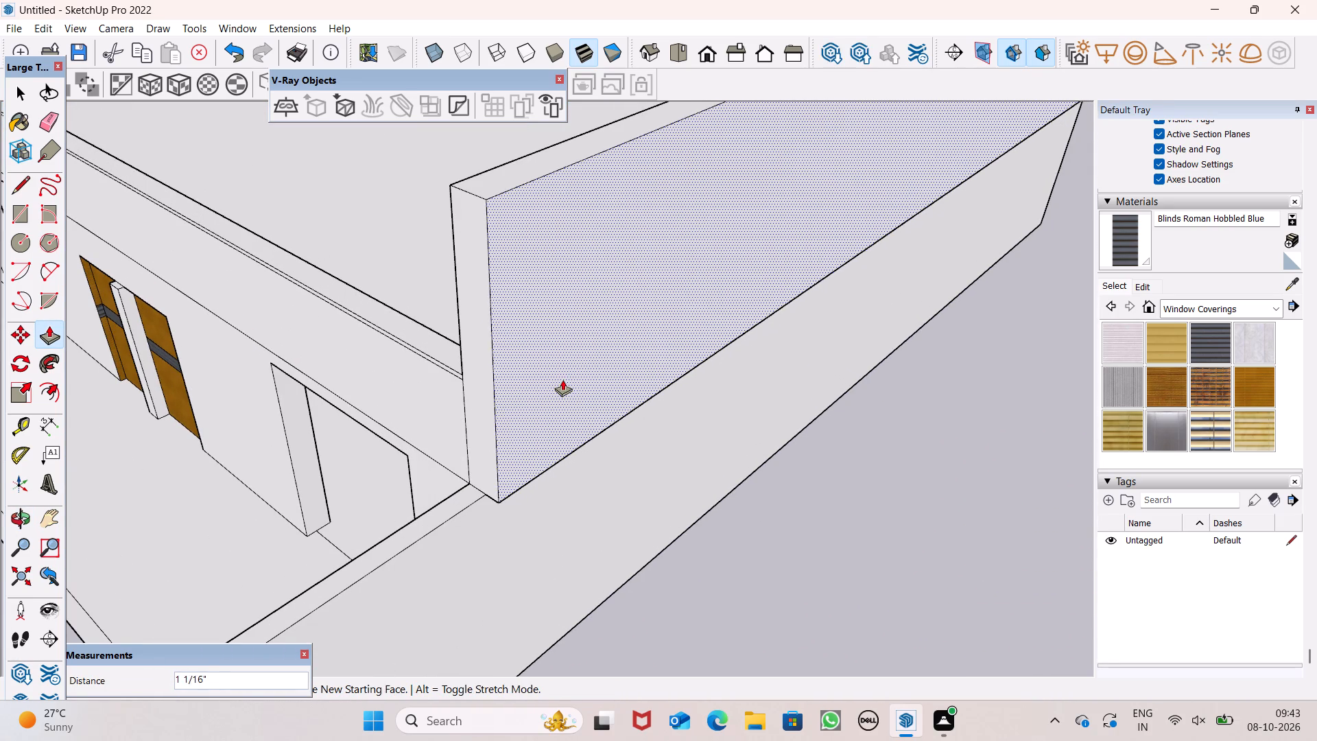
left_click(565, 381)
left_click_drag(565, 381, 558, 377)
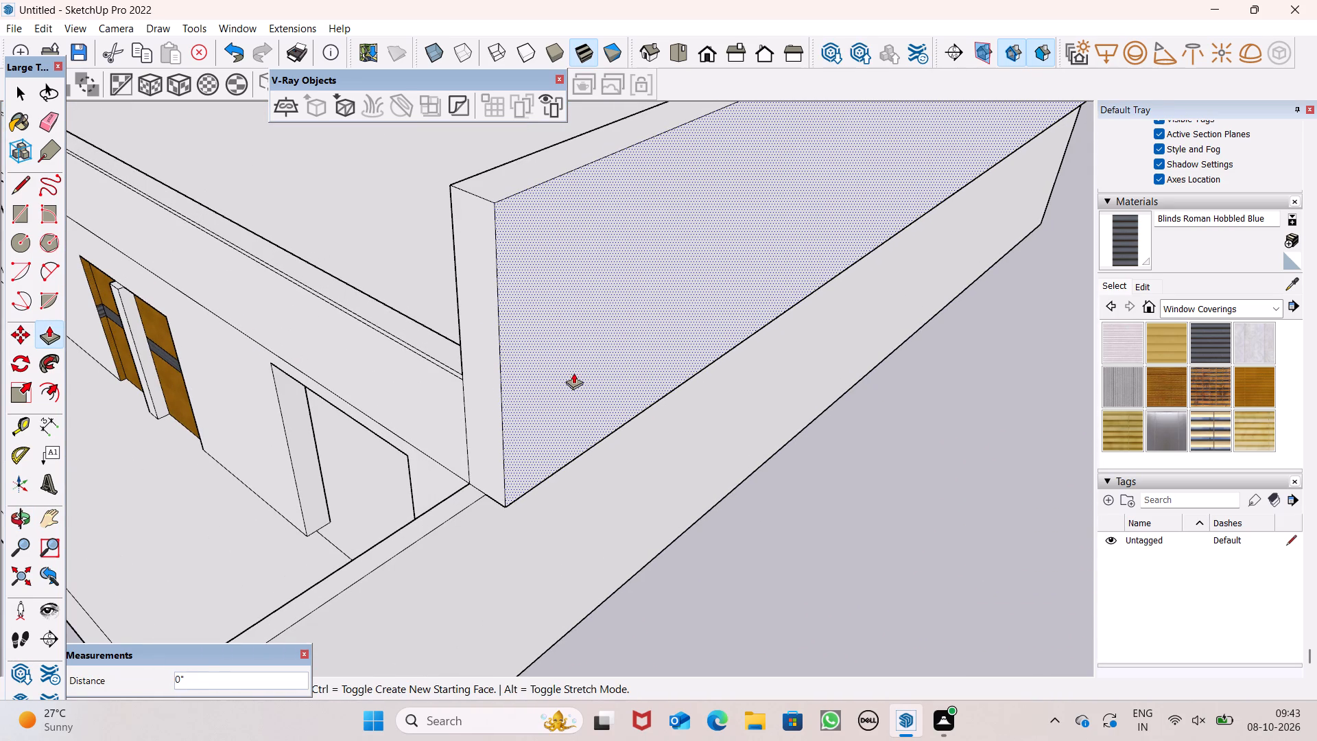
key("space")
Examine the building's front and sides to check how far the upper side walls overhang the lower ones.
scroll(739, 427, "down", 4)
scroll(687, 419, "up", 2)
scroll(684, 419, "down", 9)
middle_click_drag(657, 556, 783, 485)
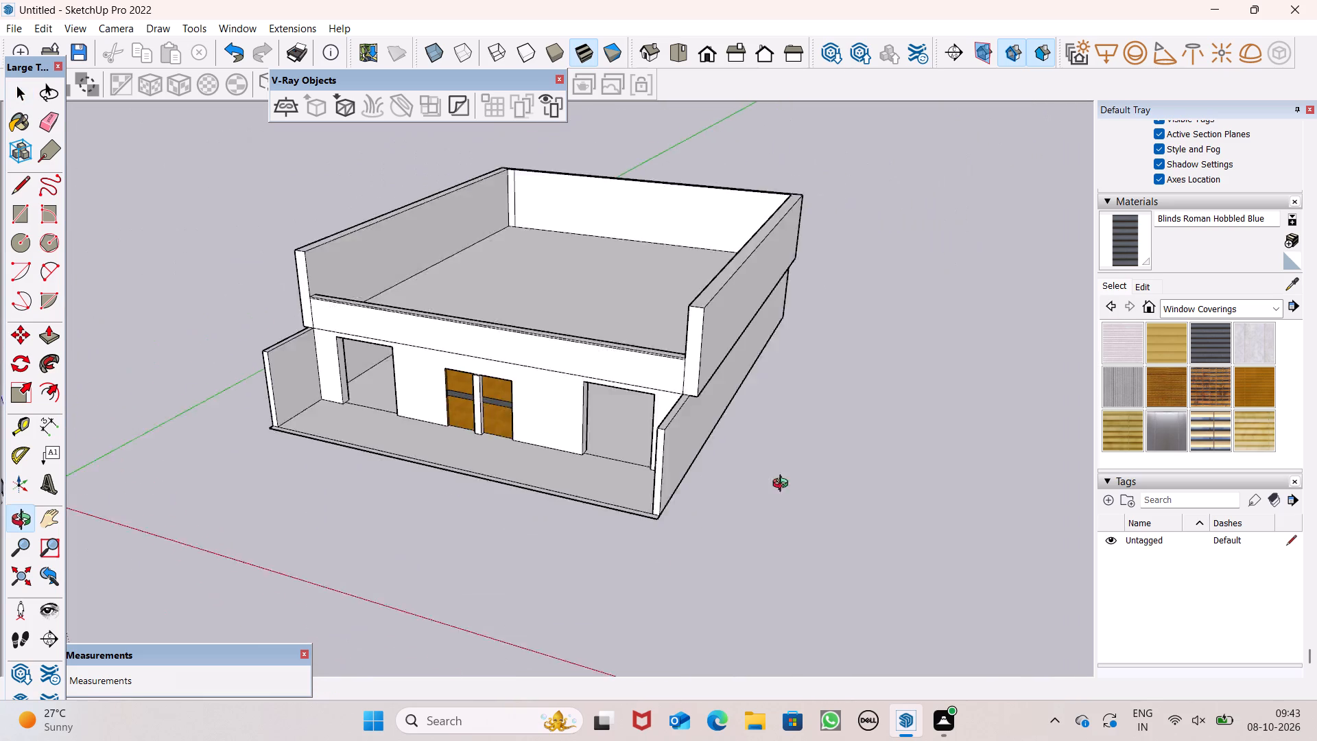
middle_click_drag(783, 485, 846, 427)
scroll(846, 425, "up", 1)
left_click(846, 424)
scroll(754, 320, "down", 5)
middle_click_drag(751, 378, 879, 353)
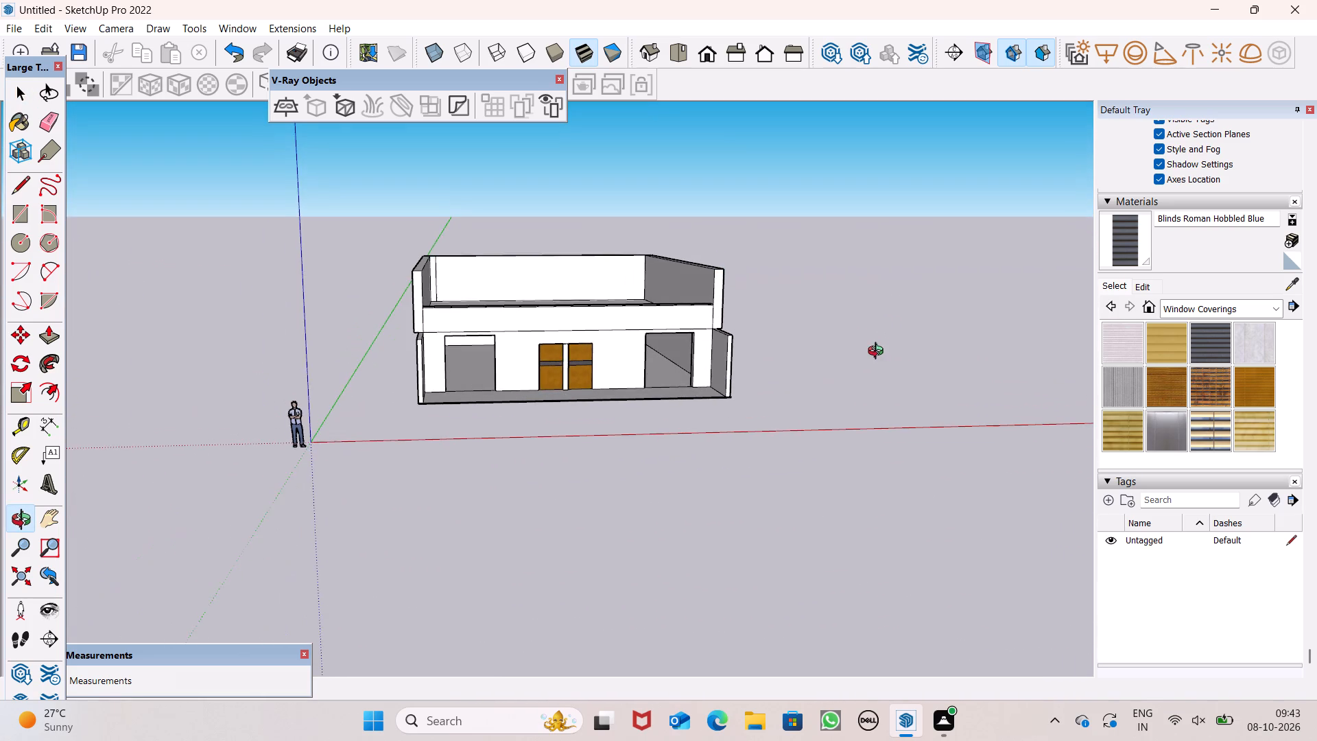
middle_click_drag(879, 353, 882, 353)
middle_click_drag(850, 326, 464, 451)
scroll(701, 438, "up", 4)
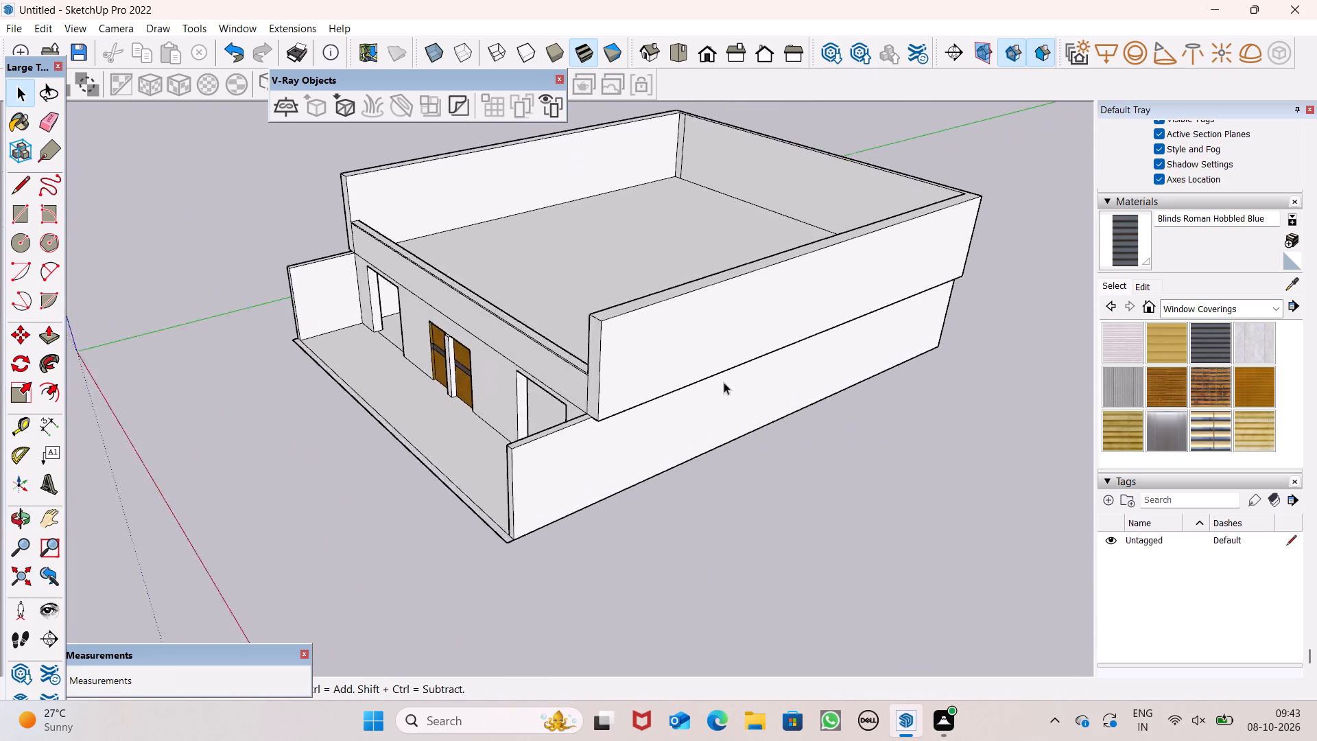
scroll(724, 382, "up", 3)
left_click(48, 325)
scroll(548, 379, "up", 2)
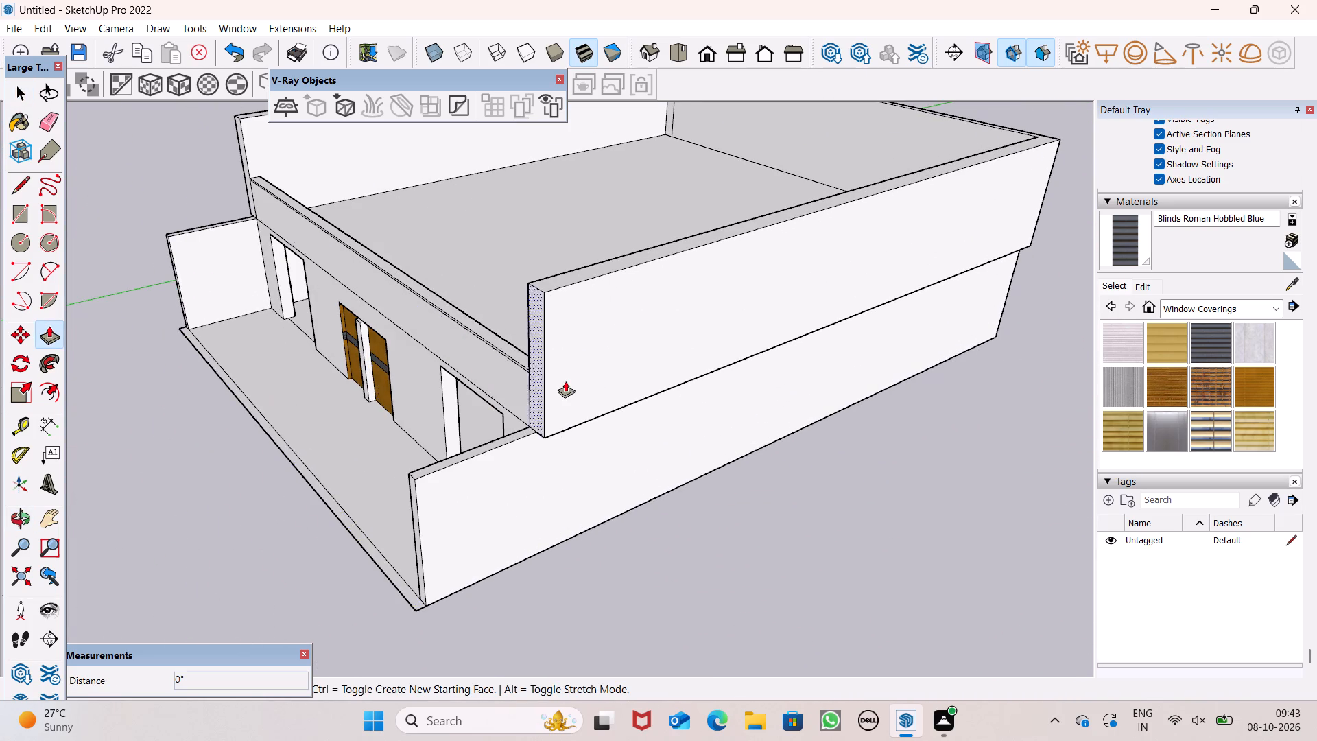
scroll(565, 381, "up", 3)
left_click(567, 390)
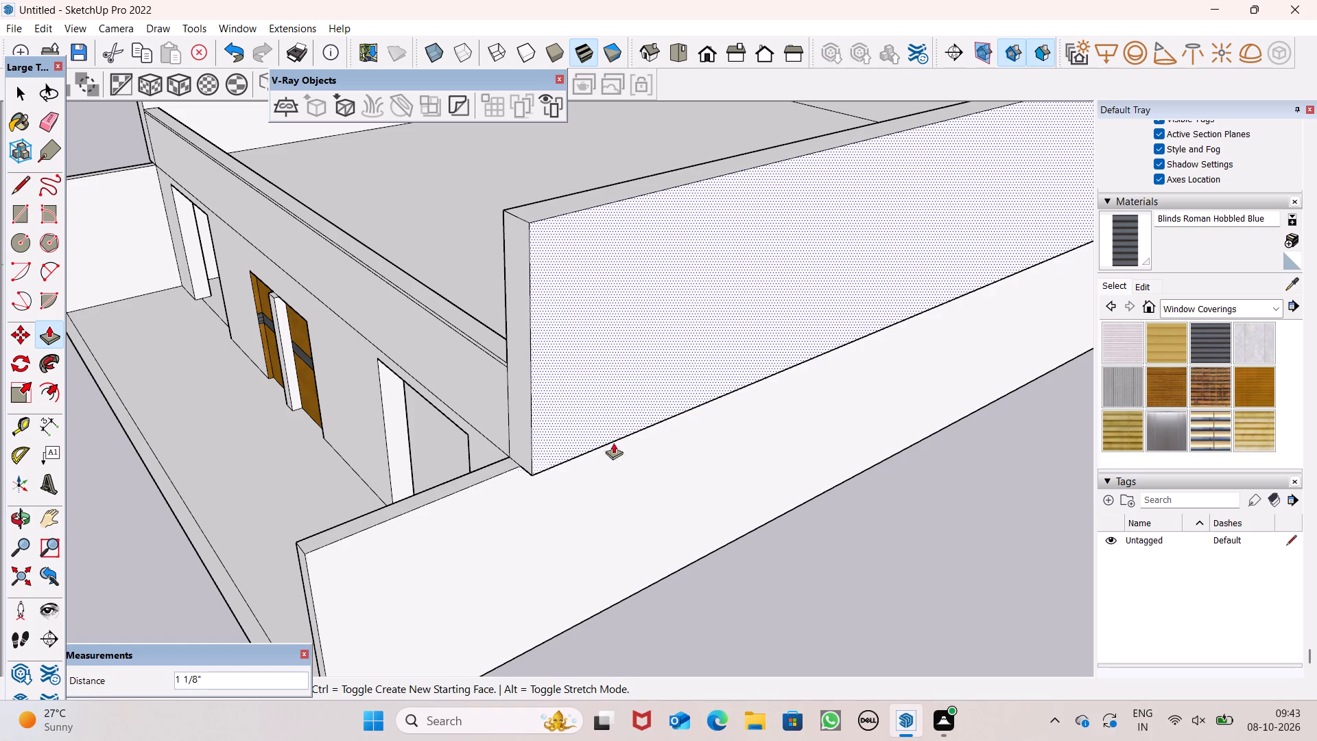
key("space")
Examine the whole building from the front and from above, checking the upper walls, parapet and open upper floor.
scroll(677, 416, "down", 6)
scroll(663, 351, "down", 5)
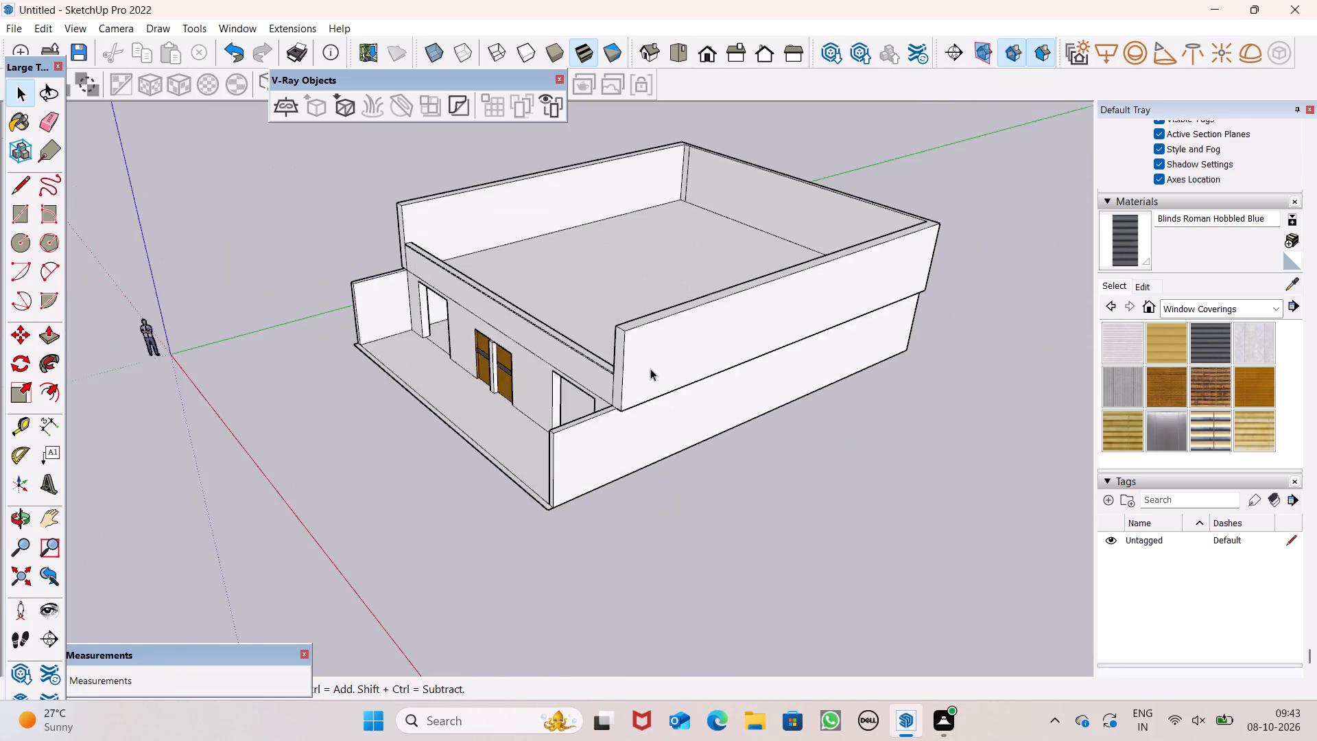
scroll(650, 372, "up", 1)
middle_click_drag(685, 449, 958, 376)
scroll(899, 355, "down", 2)
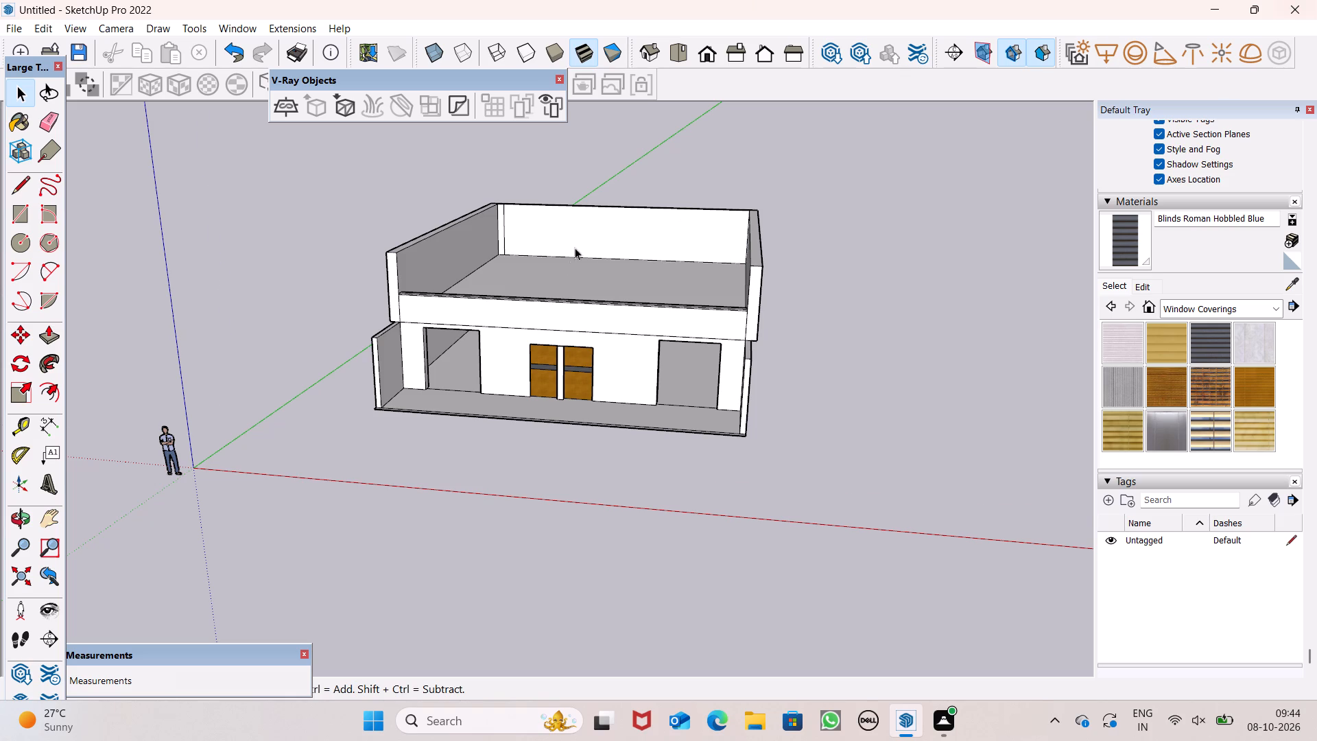
scroll(561, 285, "down", 1)
scroll(561, 285, "up", 1)
scroll(569, 277, "down", 2)
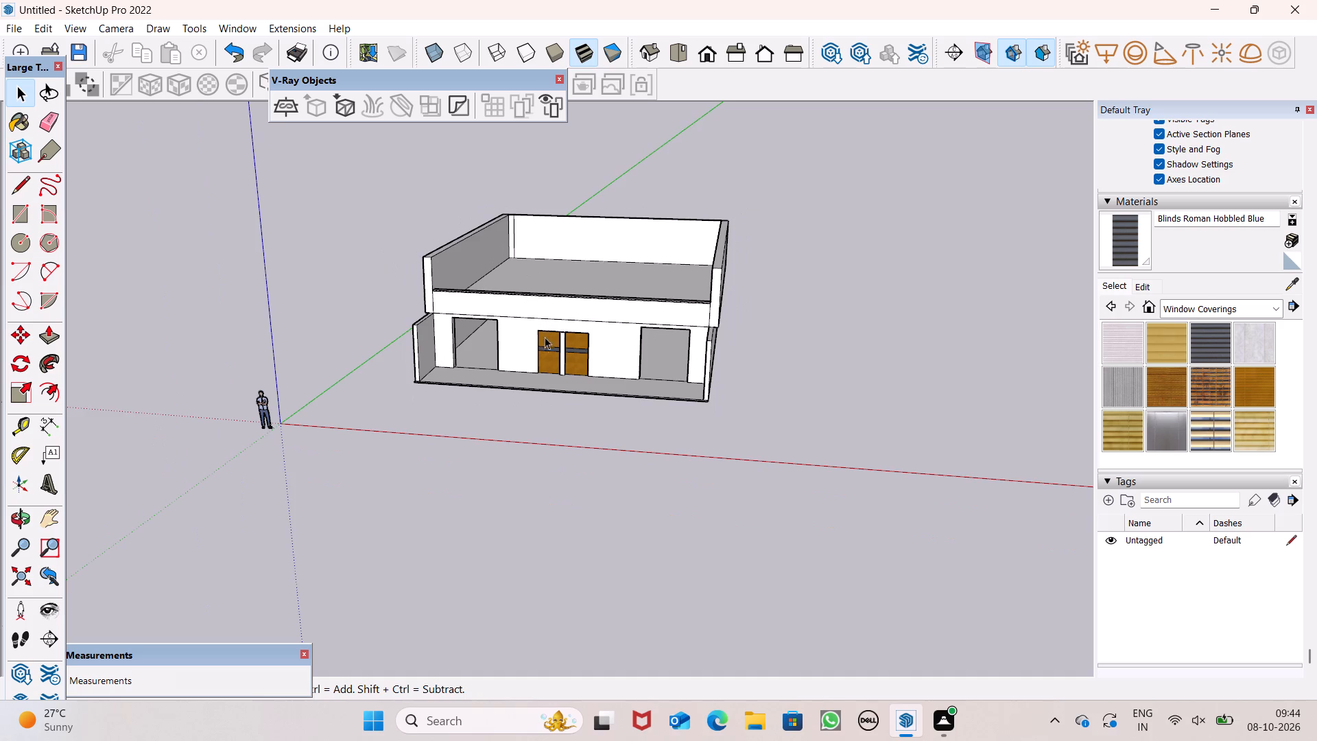
scroll(545, 340, "down", 8)
middle_click_drag(528, 306, 552, 419)
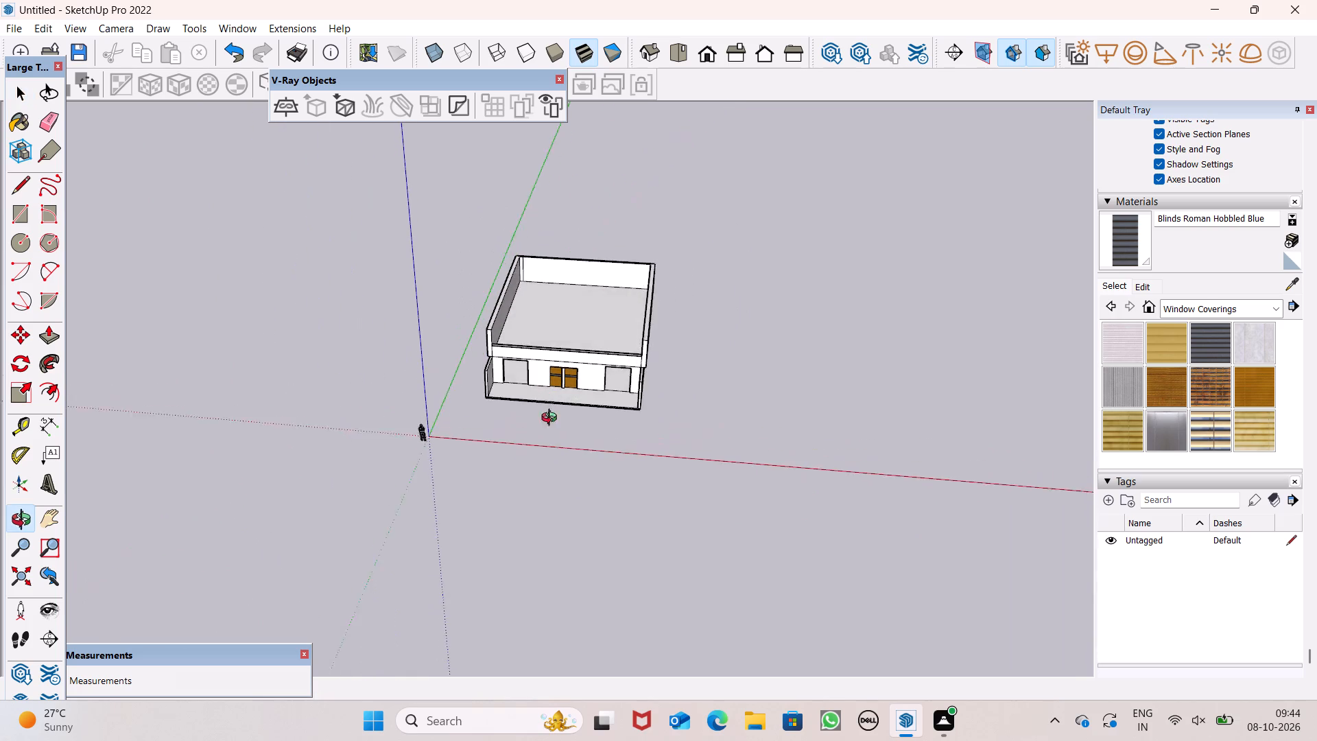
middle_click_drag(552, 419, 560, 447)
scroll(518, 305, "up", 3)
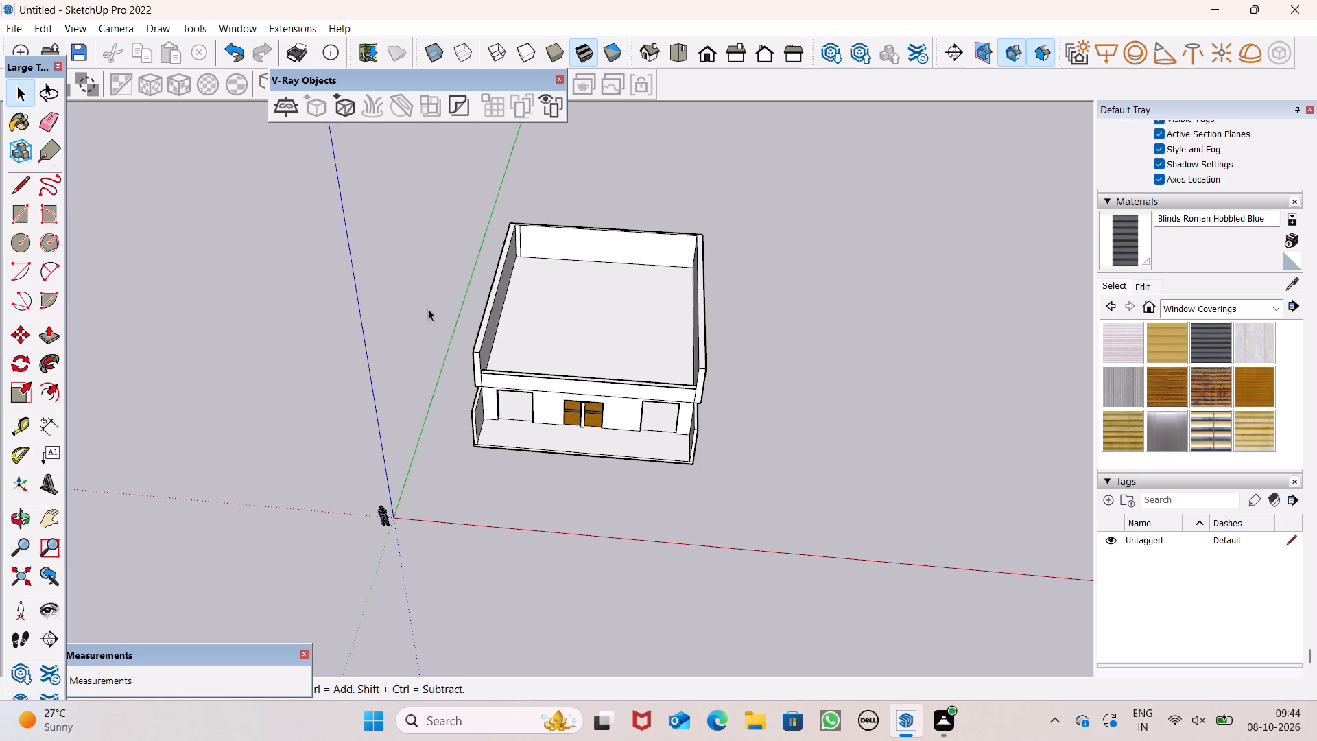
scroll(514, 333, "down", 3)
middle_click_drag(535, 333, 550, 403)
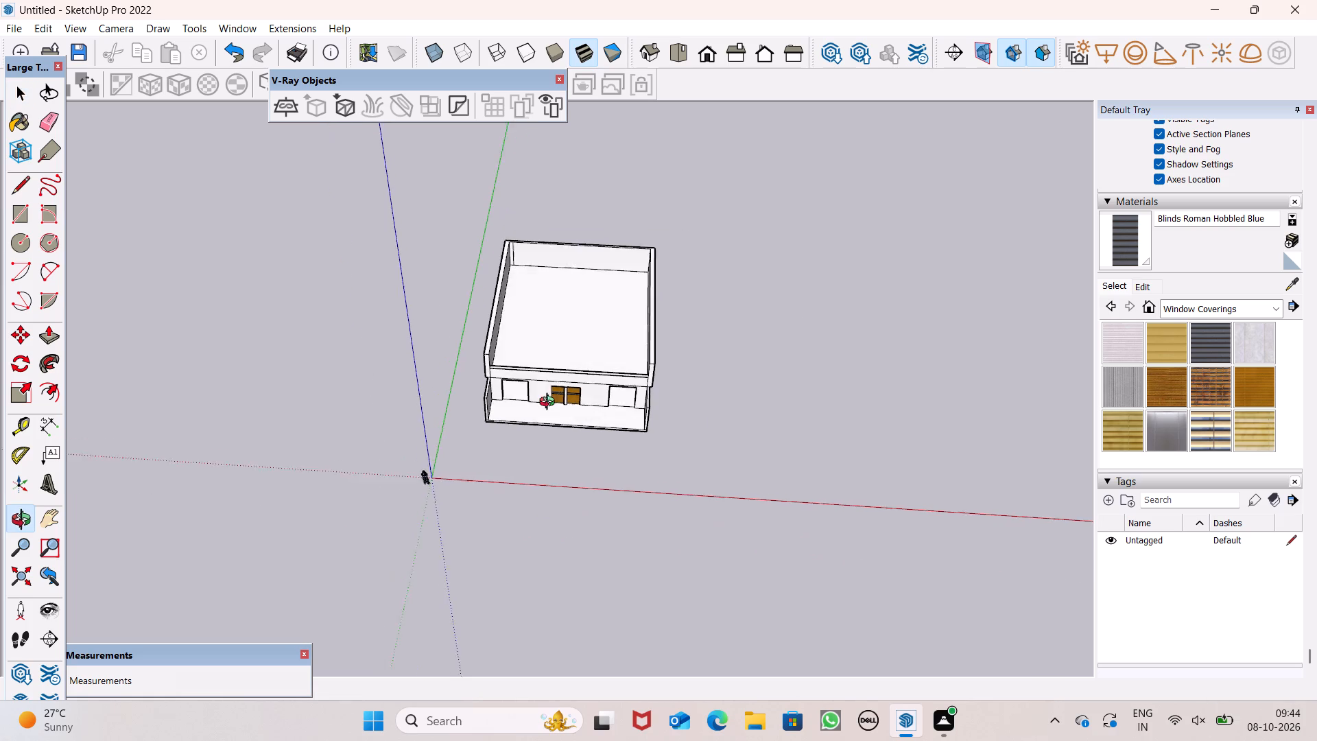
Erase the stray vertical edge on the rear upper wall's inner face near its left corner.
middle_click_drag(550, 403, 551, 436)
scroll(551, 436, "up", 1)
scroll(582, 224, "up", 6)
scroll(529, 203, "up", 4)
scroll(397, 202, "up", 1)
scroll(397, 202, "down", 1)
scroll(397, 202, "up", 1)
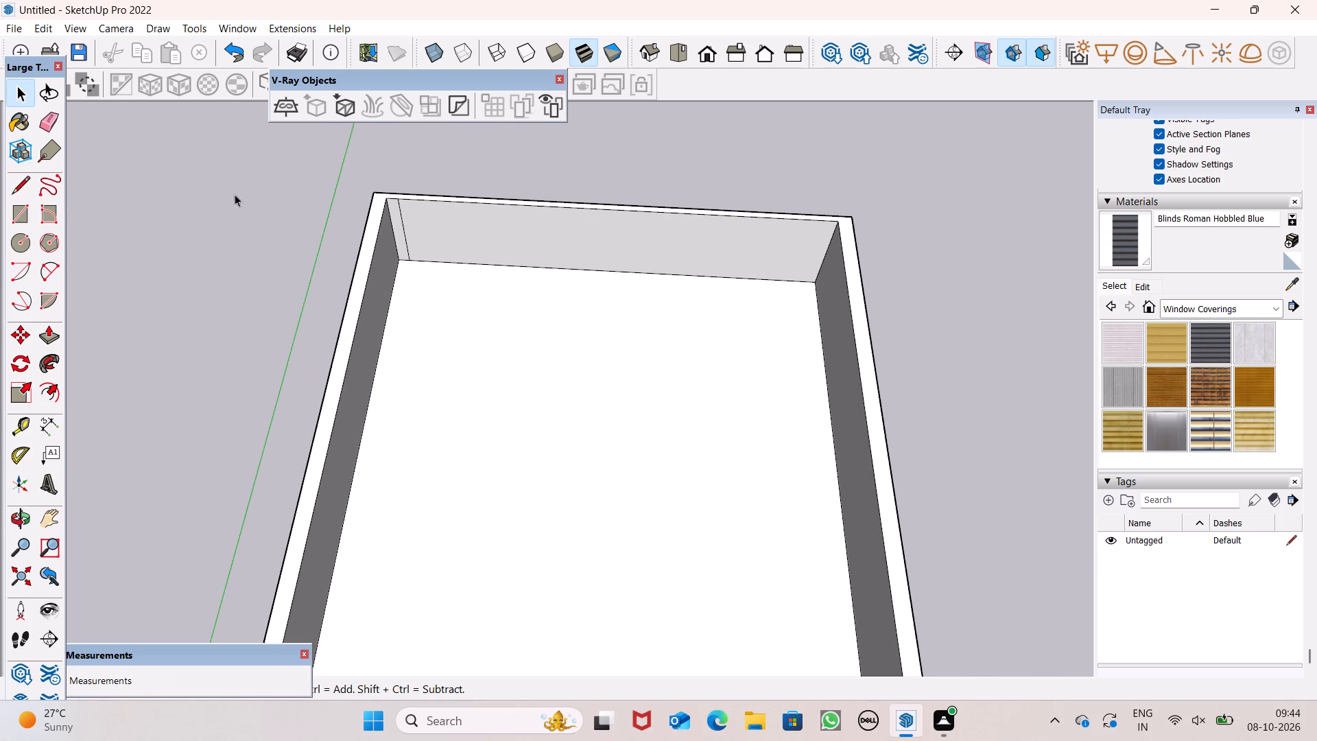
left_click(42, 128)
scroll(363, 233, "up", 2)
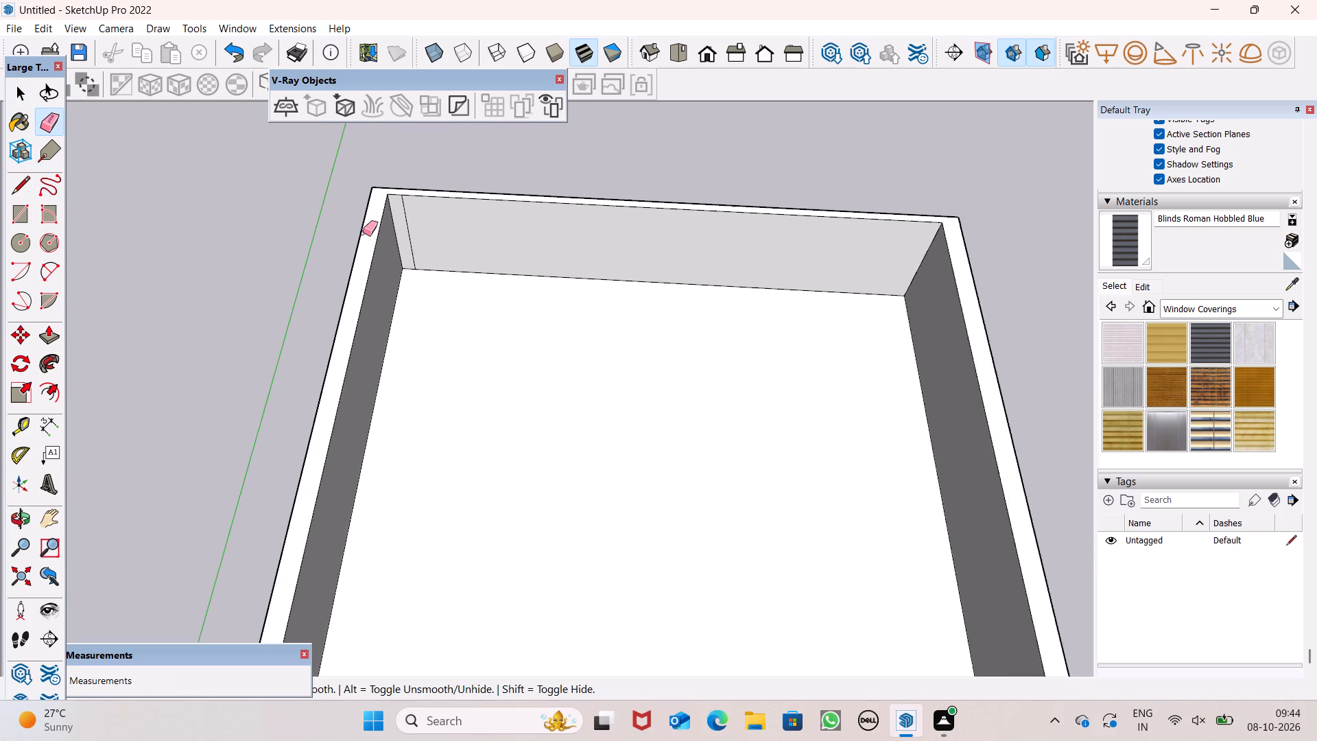
scroll(363, 233, "up", 3)
left_click_drag(419, 217, 427, 217)
left_click(427, 217)
key("space")
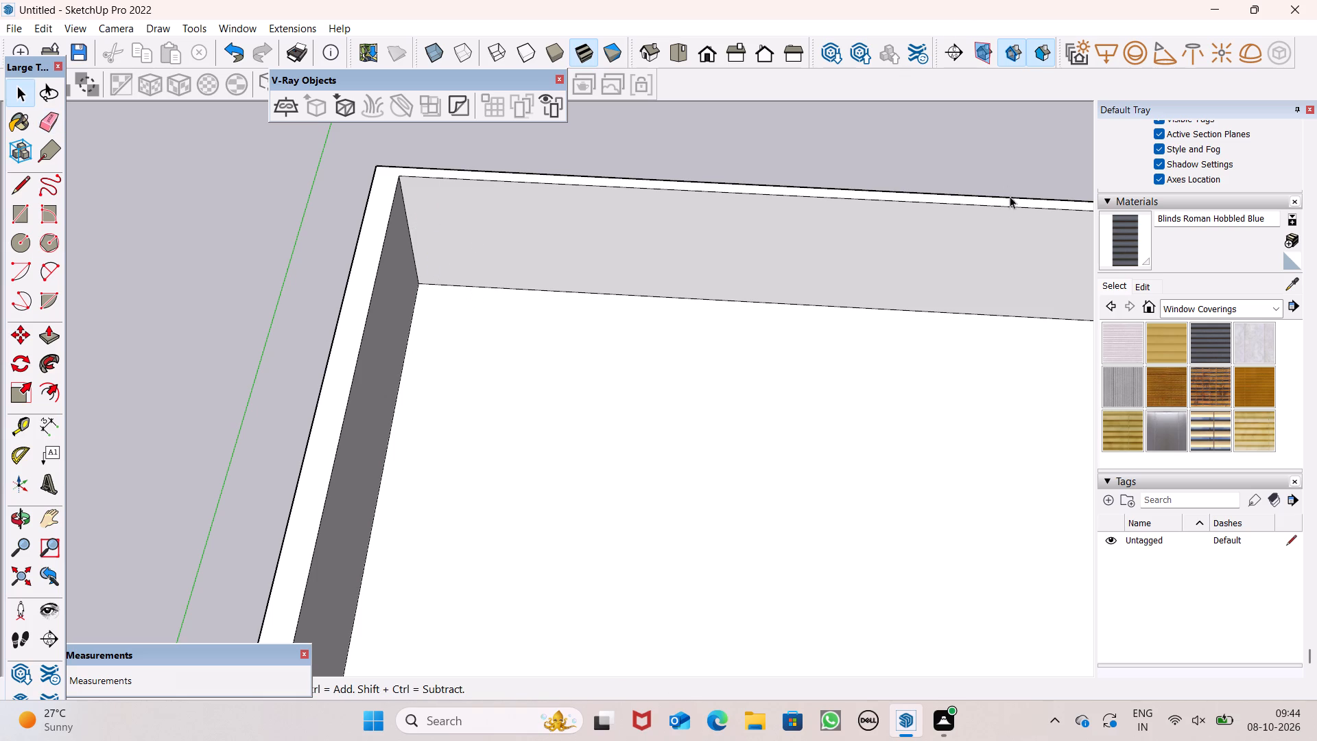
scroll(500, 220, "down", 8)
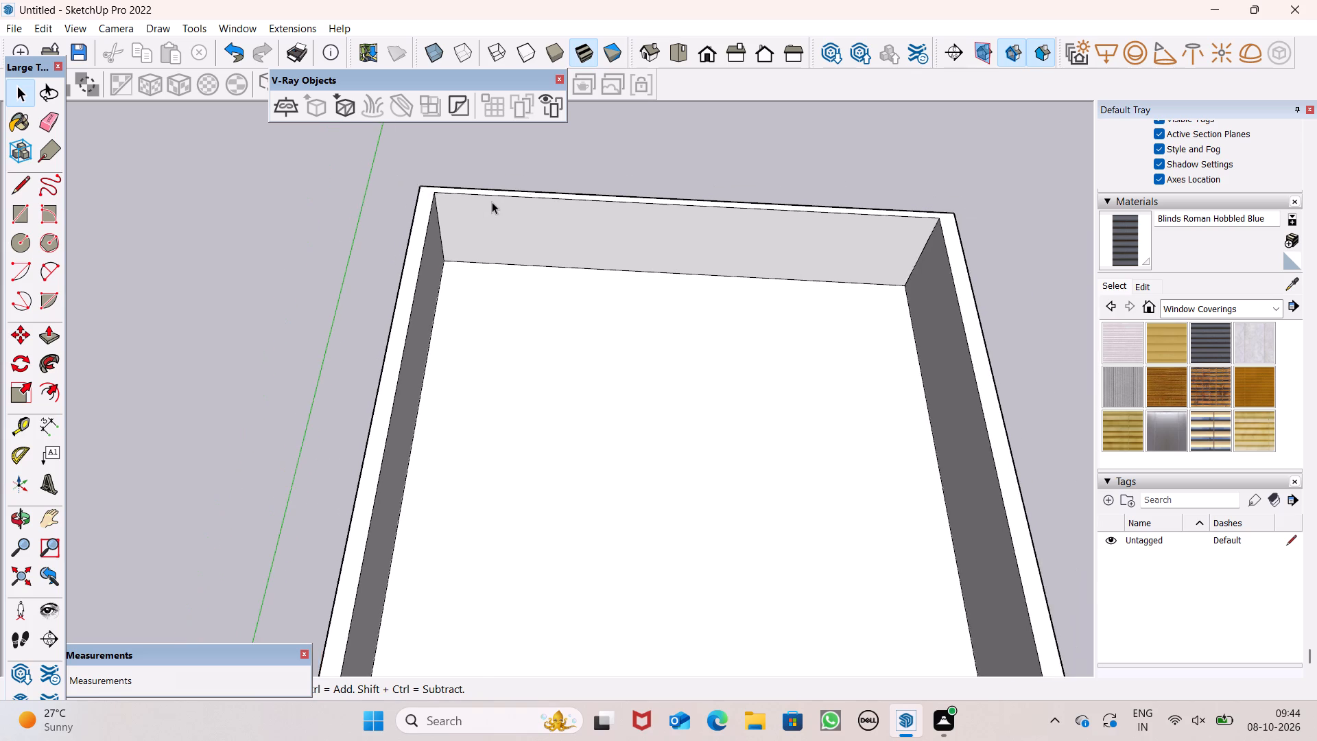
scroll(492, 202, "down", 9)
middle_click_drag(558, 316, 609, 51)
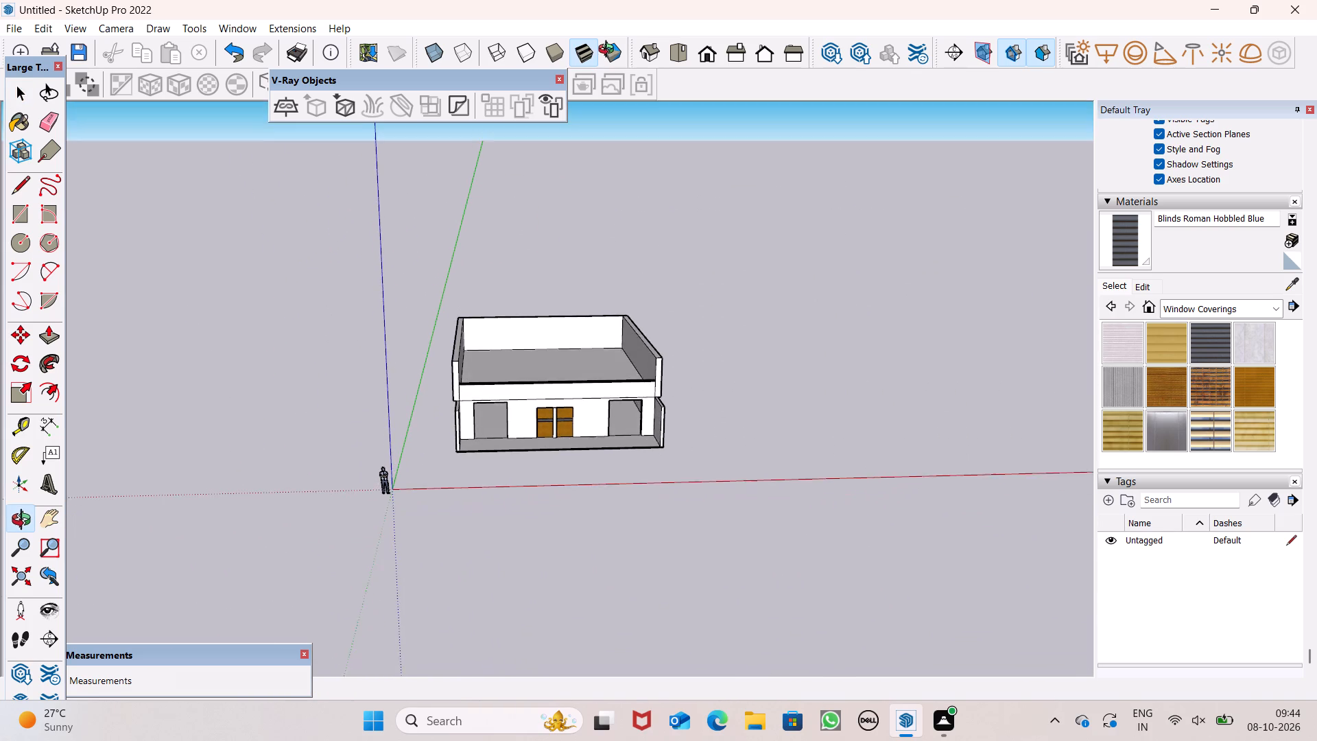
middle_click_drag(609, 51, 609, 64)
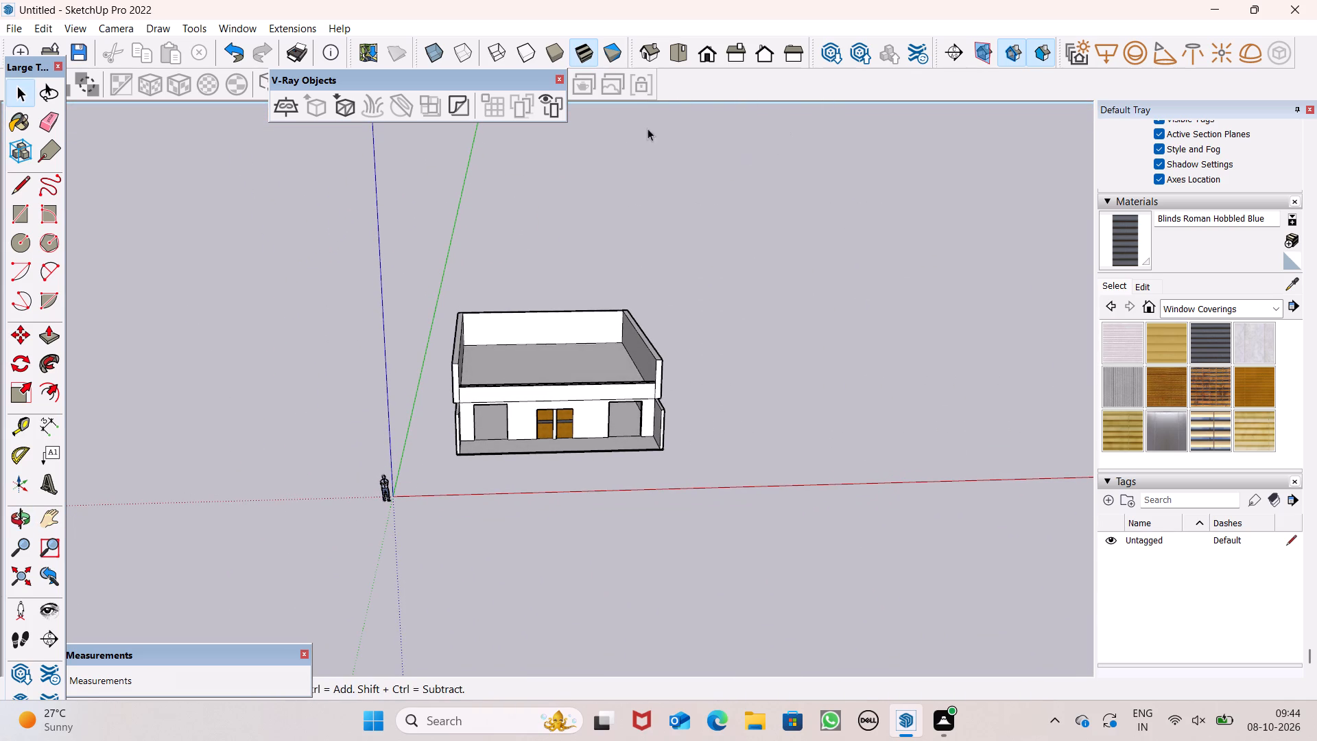
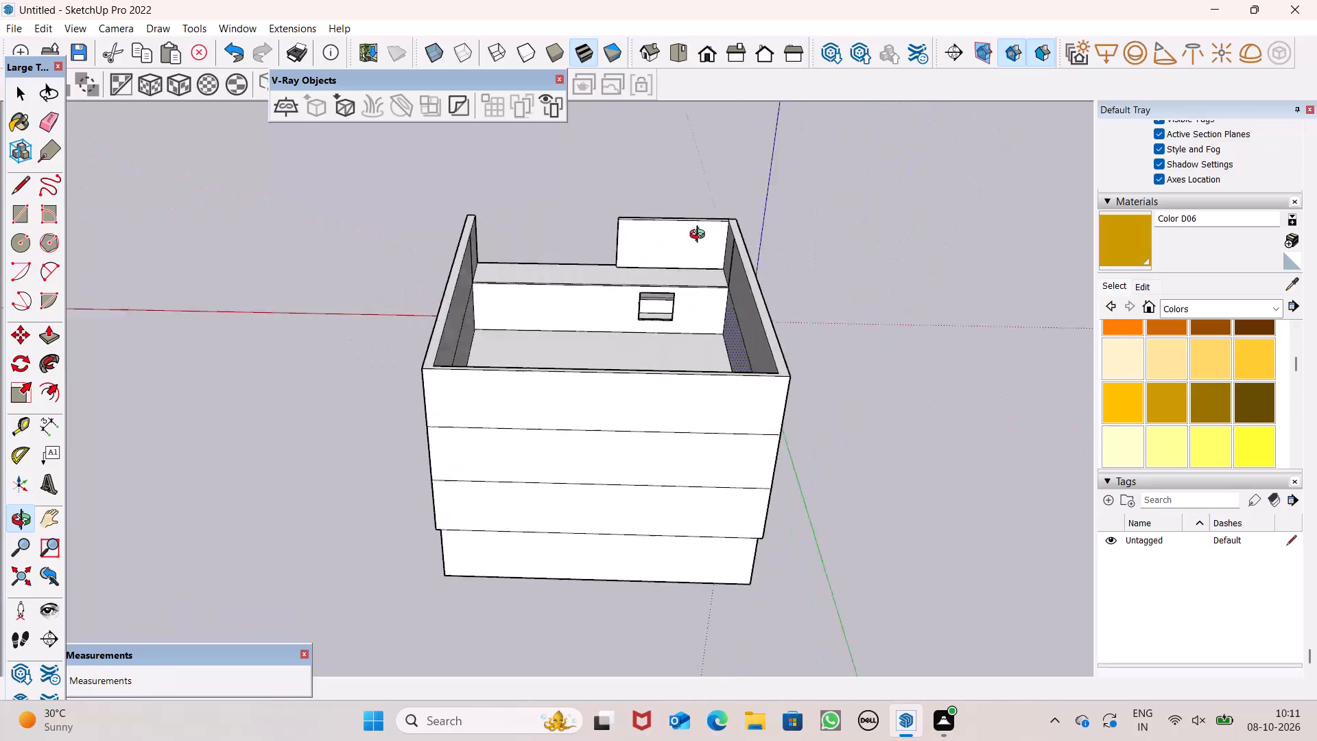
Undo the last change, which affected the horizontal face over the strip behind the doorway-pierced interior wall.
scroll(711, 305, "up", 11)
key("ctrl+z")
scroll(704, 297, "down", 6)
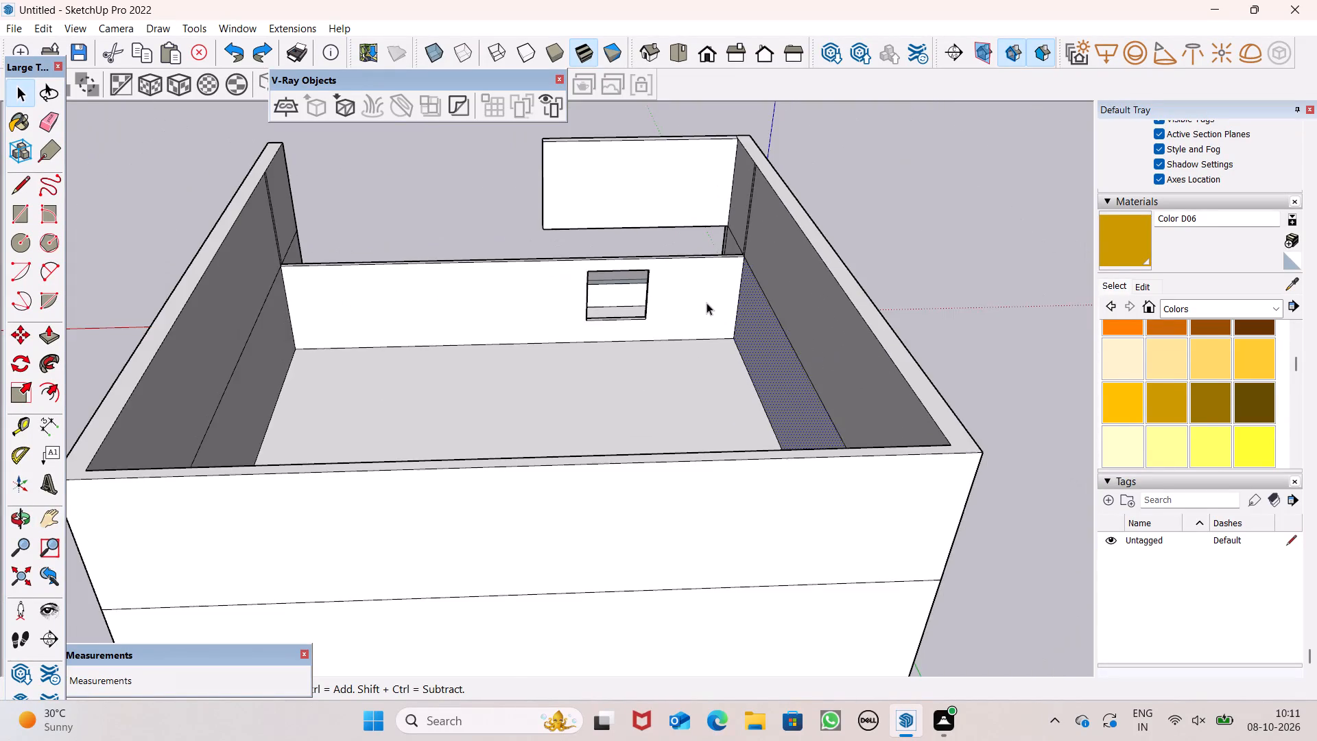
Draw a 48' 6" by about 8' 8" rectangle between the side walls, covering the open strip behind the interior wall at its top.
middle_click_drag(707, 313, 663, 430)
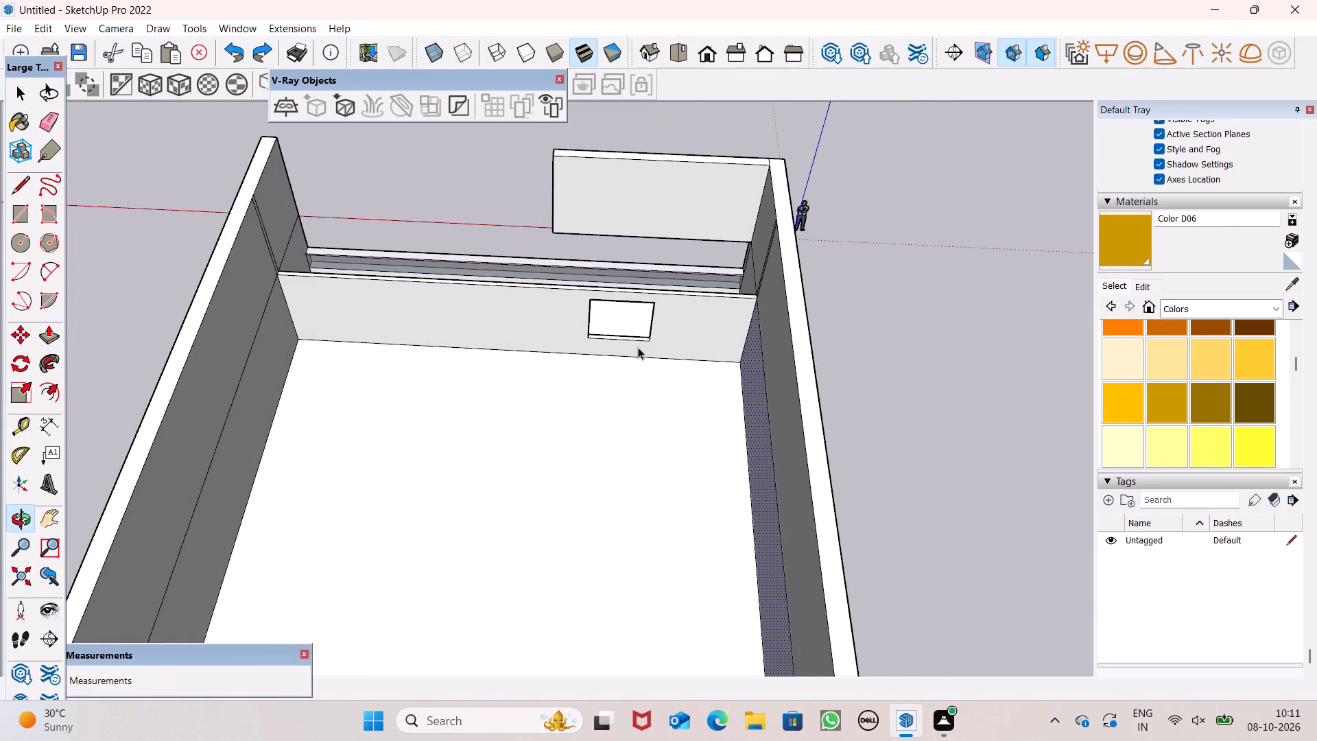
middle_click_drag(771, 337, 763, 491)
scroll(477, 309, "up", 3)
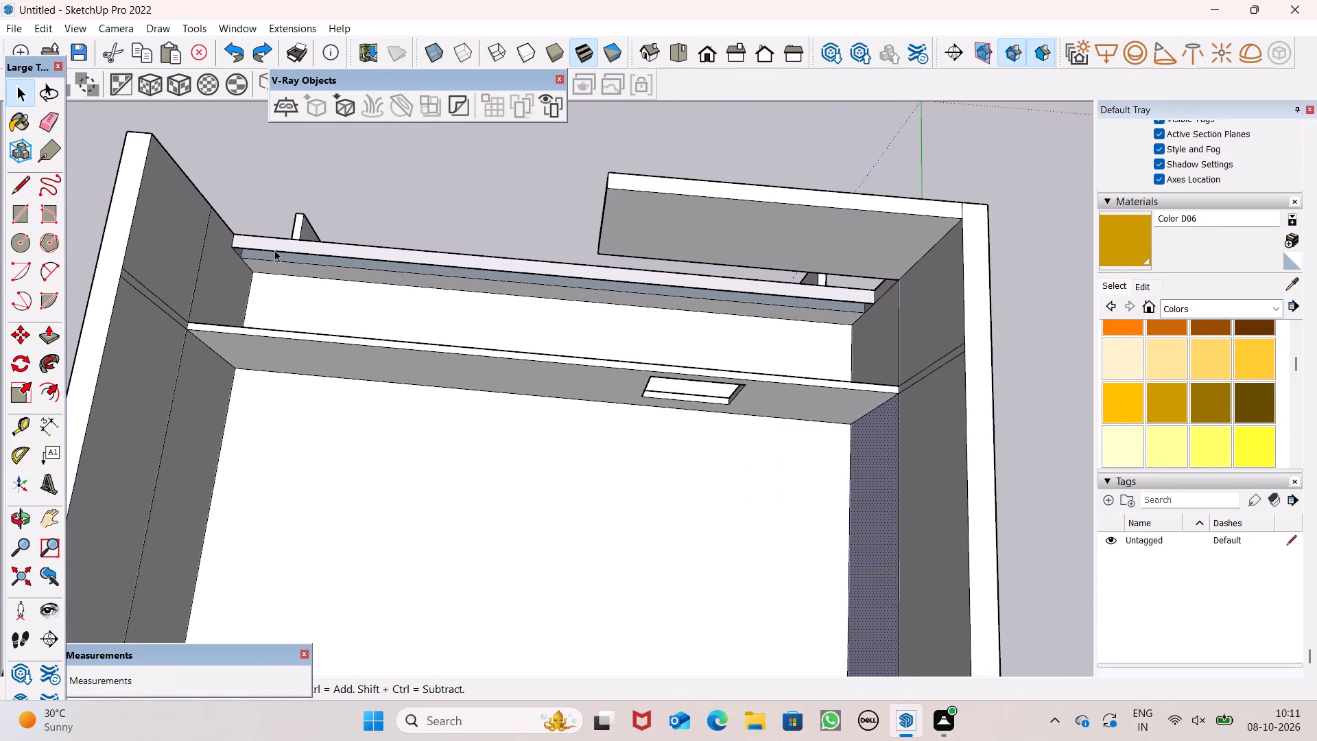
scroll(265, 253, "up", 5)
middle_click_drag(305, 328, 356, 231)
scroll(298, 374, "down", 6)
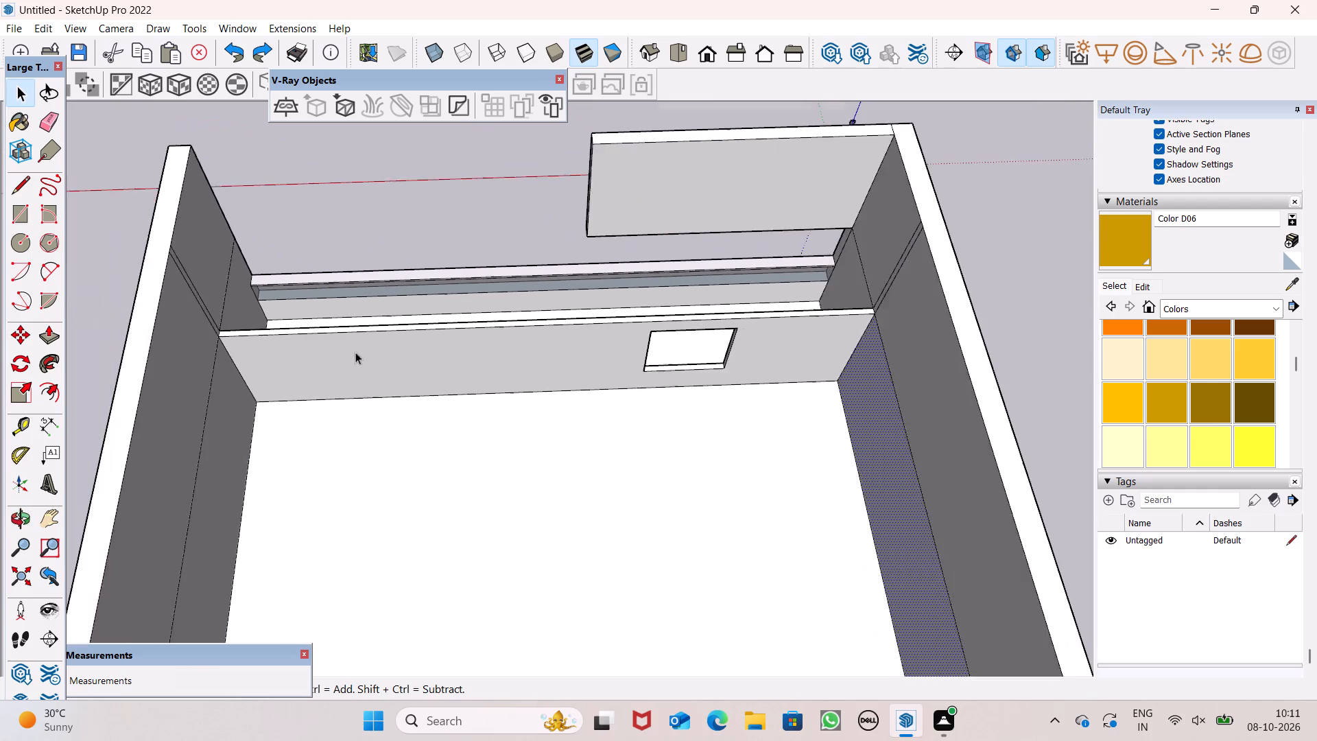
scroll(355, 352, "down", 1)
middle_click_drag(368, 373, 317, 517)
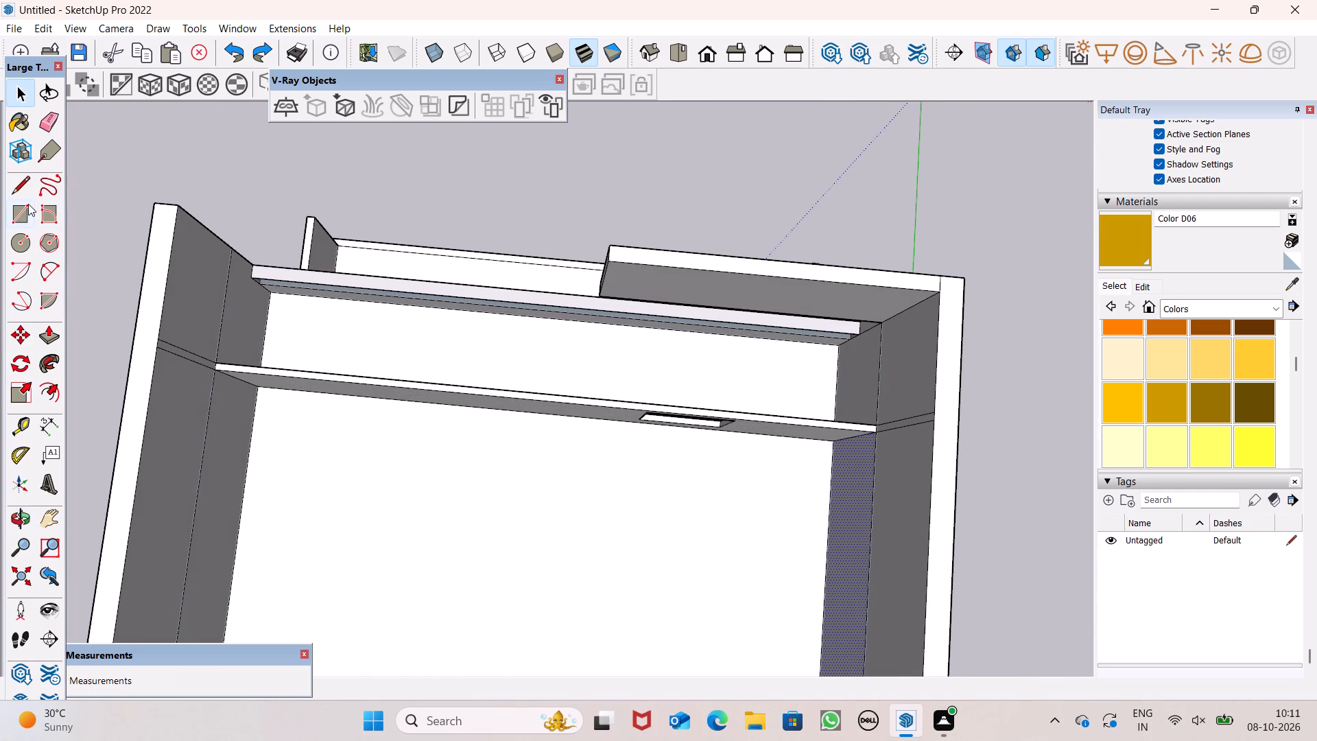
left_click_drag(25, 207, 23, 214)
scroll(263, 287, "up", 6)
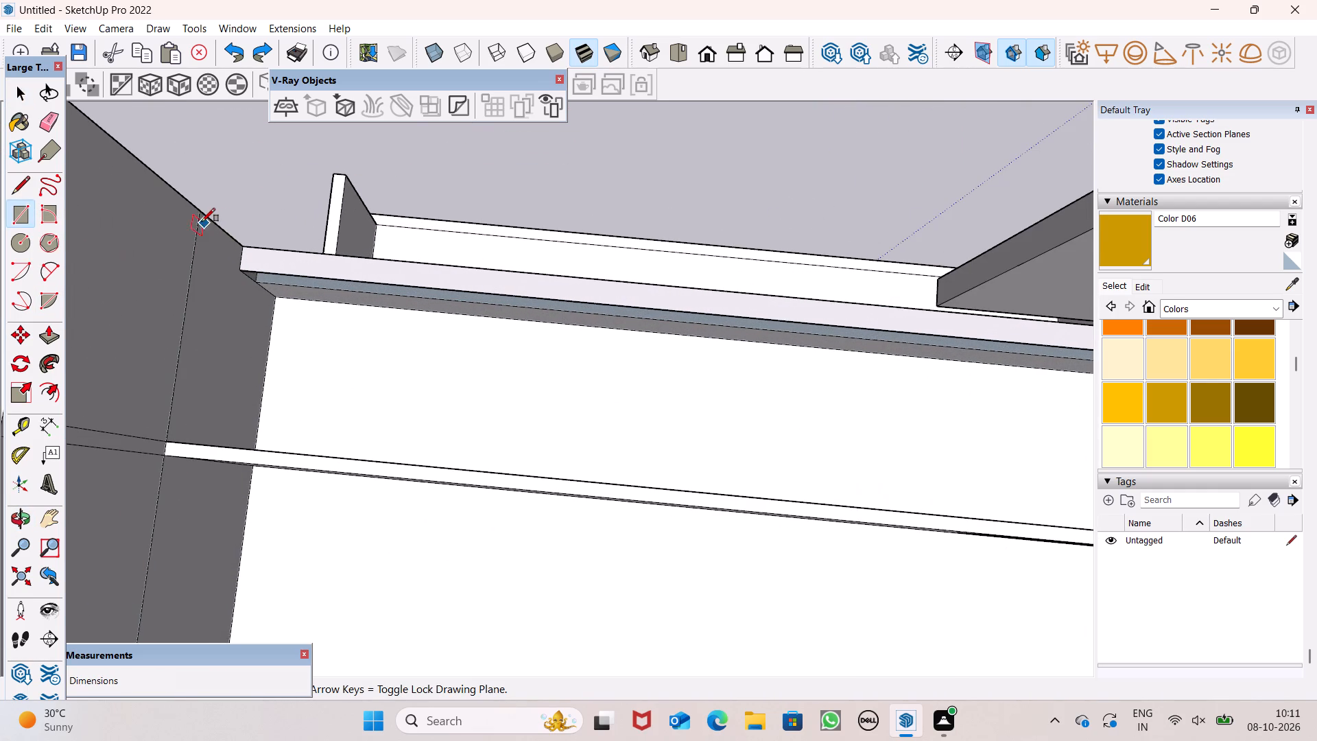
left_click(205, 217)
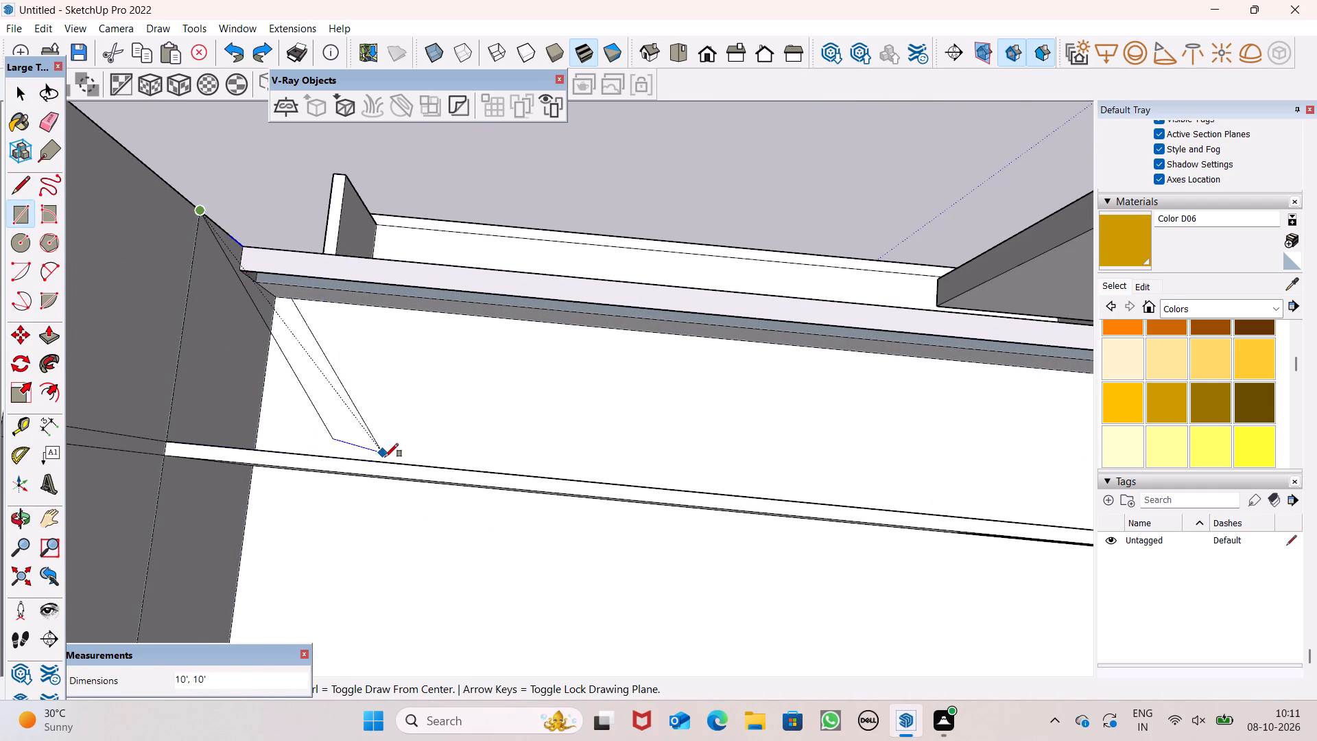
scroll(388, 457, "down", 6)
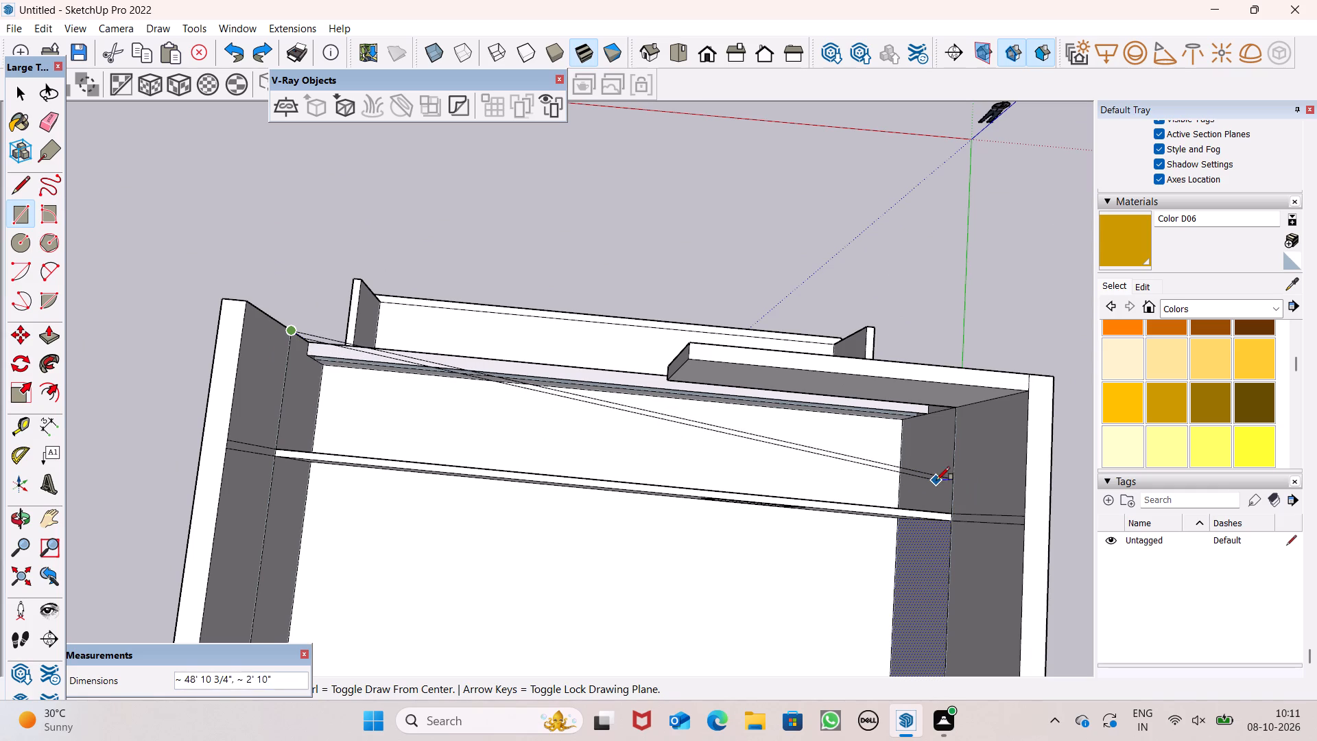
scroll(925, 513, "up", 1)
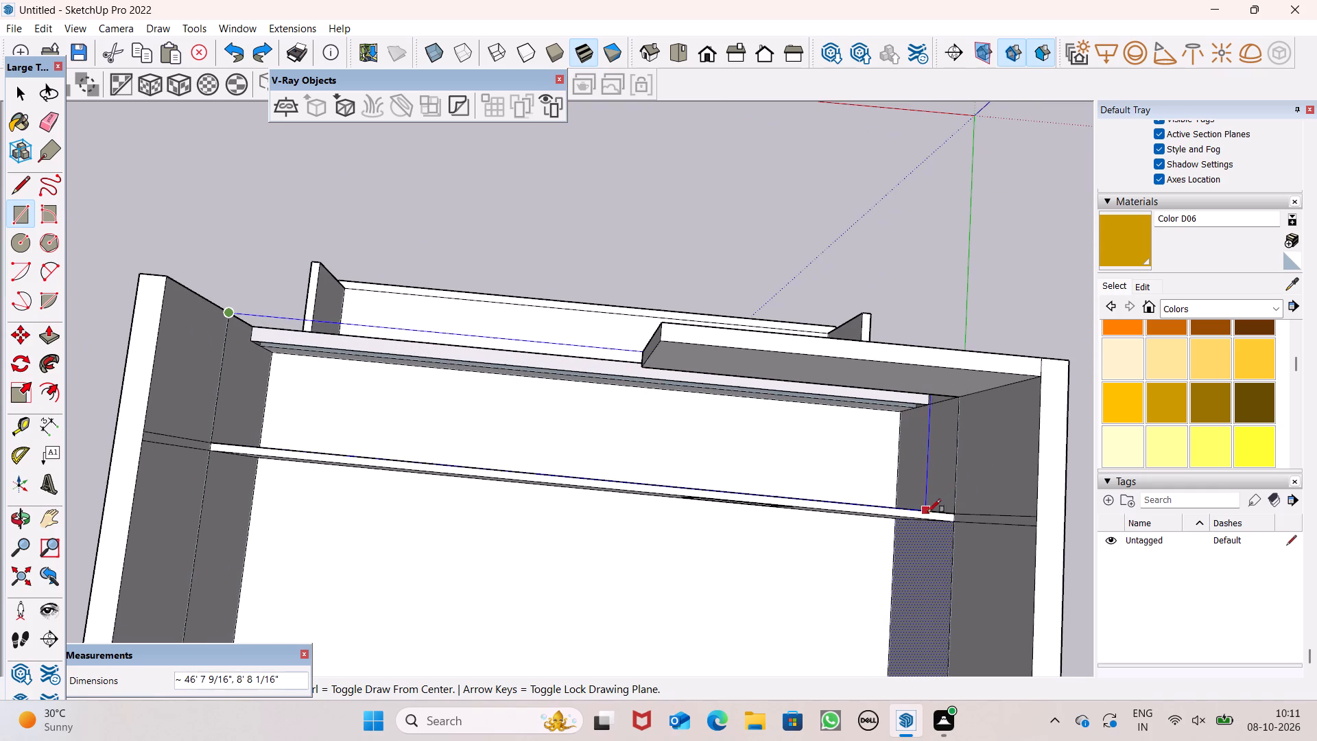
scroll(958, 508, "up", 11)
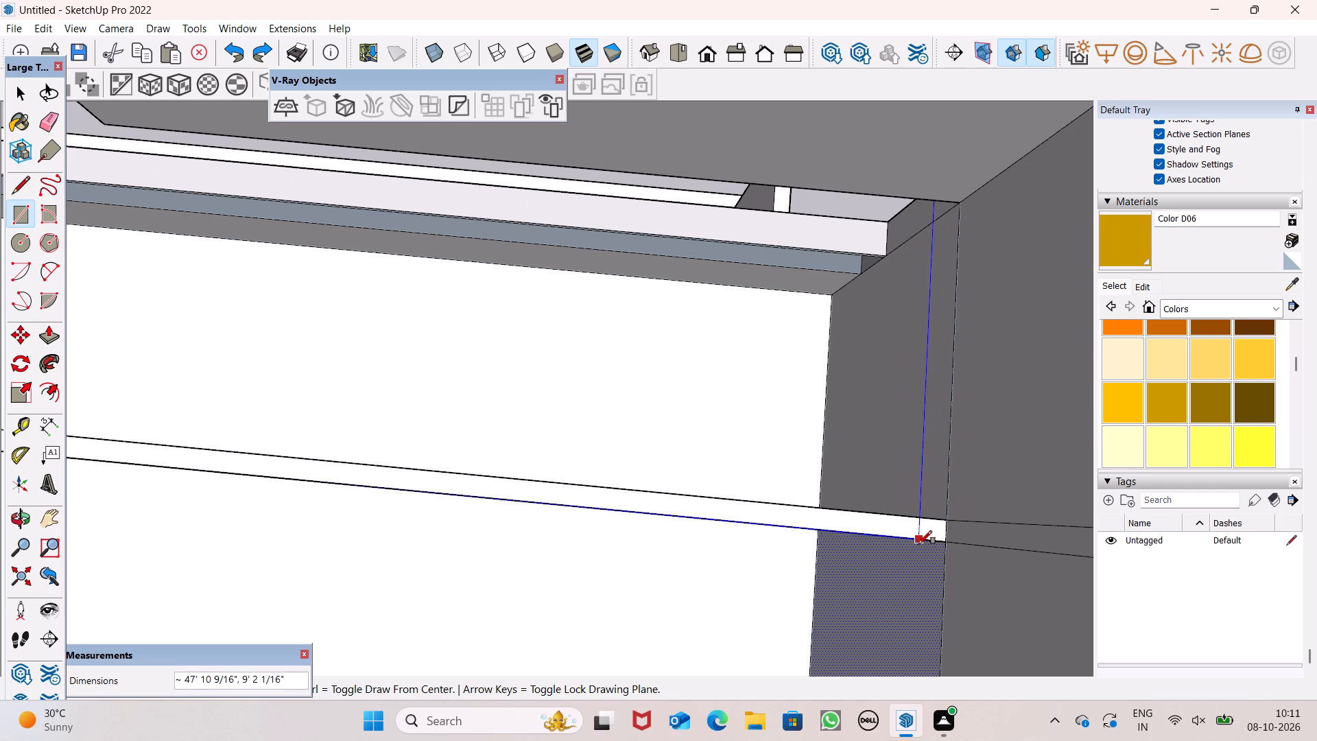
scroll(942, 524, "up", 6)
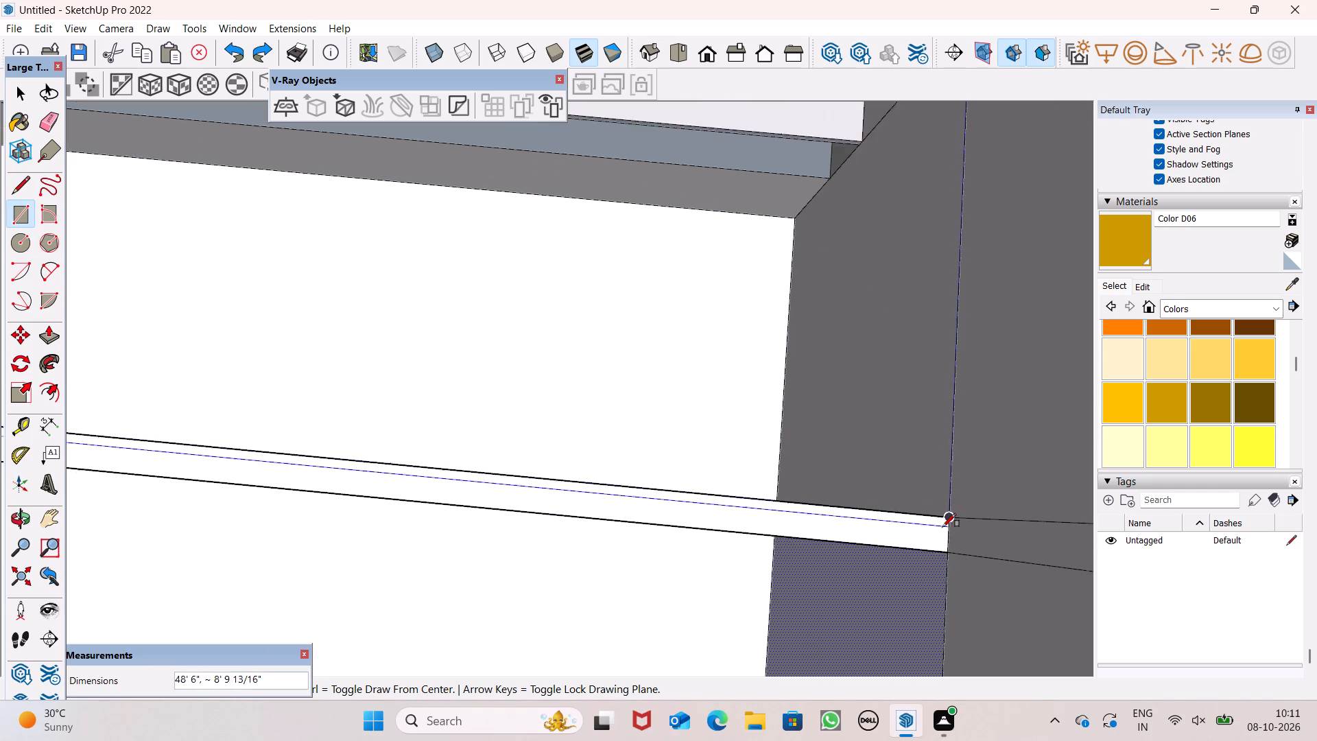
scroll(942, 527, "up", 2)
middle_click_drag(964, 538, 954, 567)
scroll(942, 534, "up", 3)
left_click(941, 528)
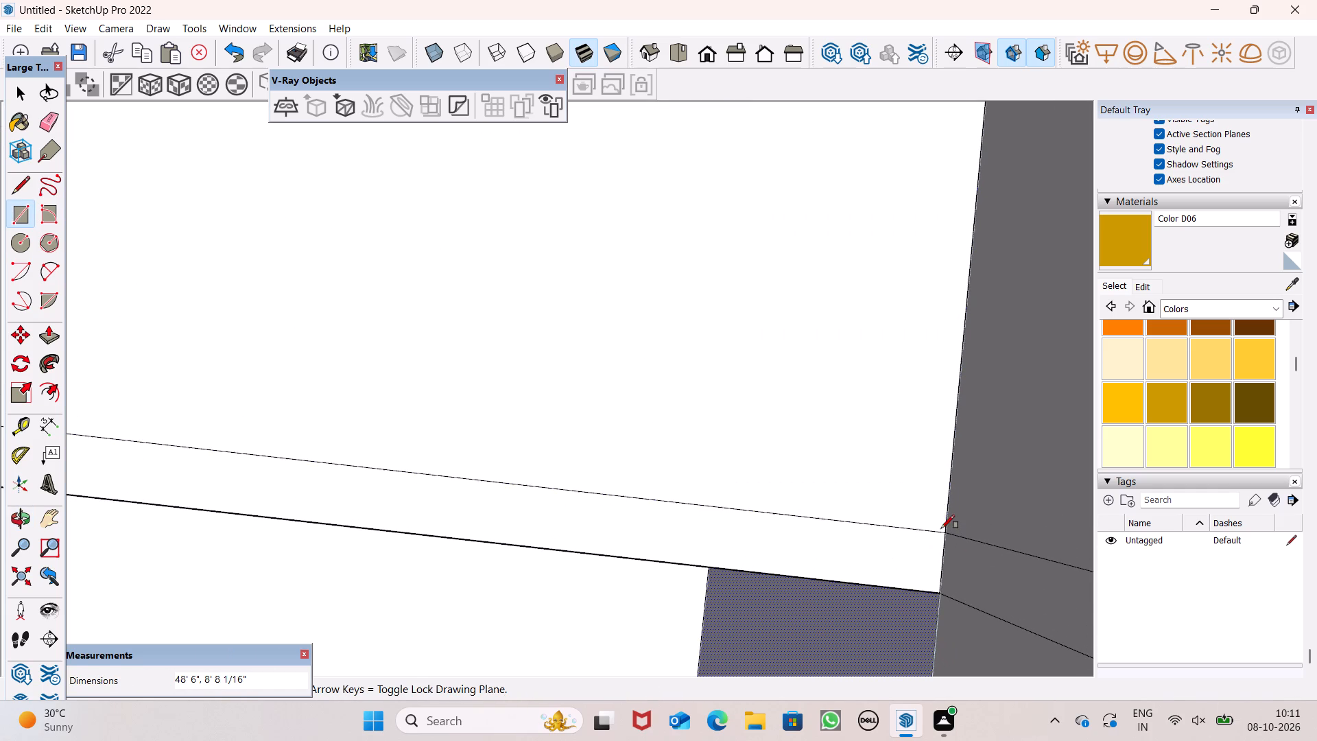
scroll(937, 471, "down", 5)
key("space")
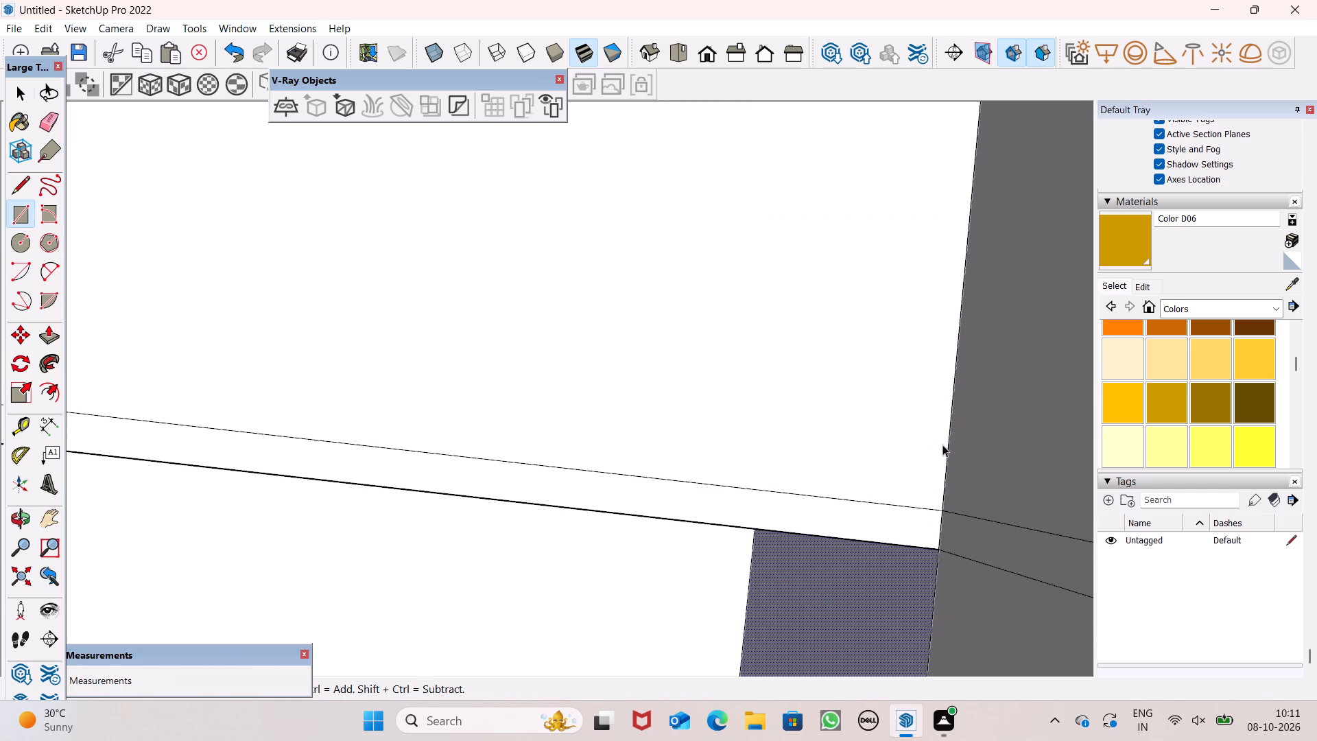
scroll(942, 445, "down", 9)
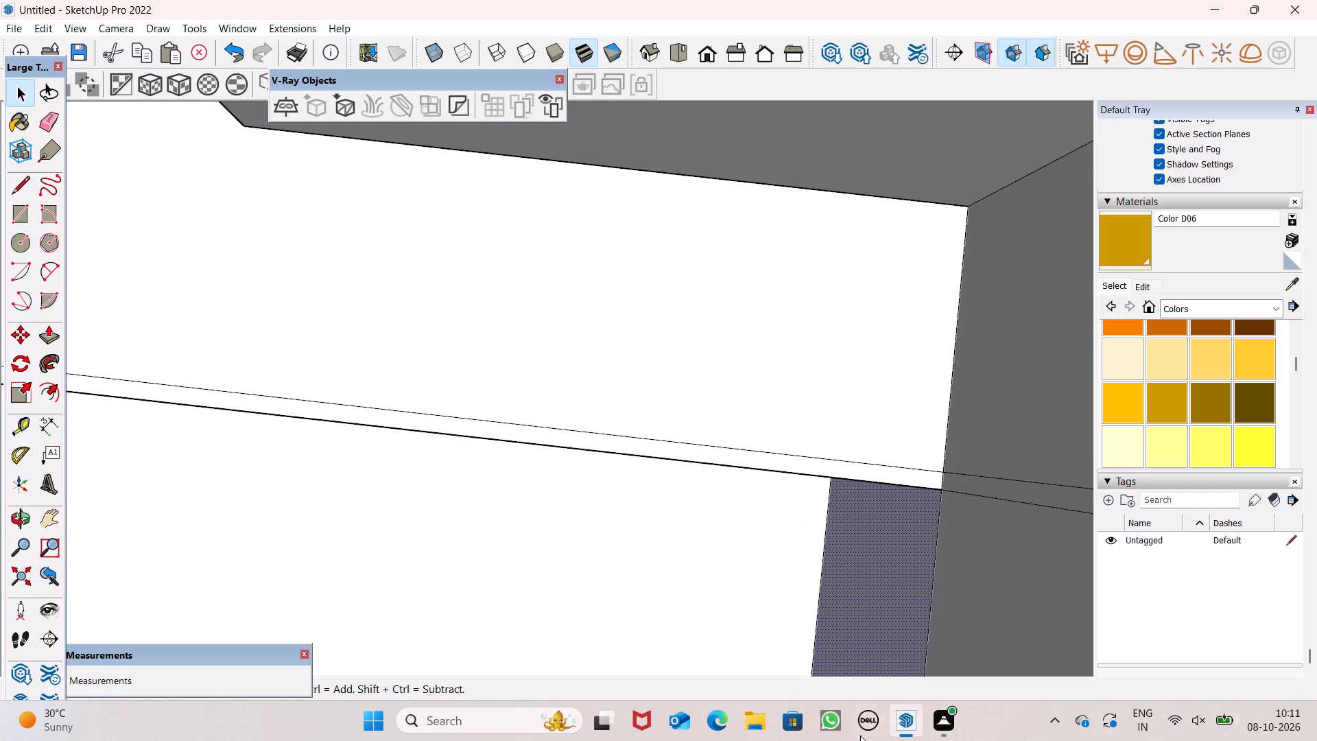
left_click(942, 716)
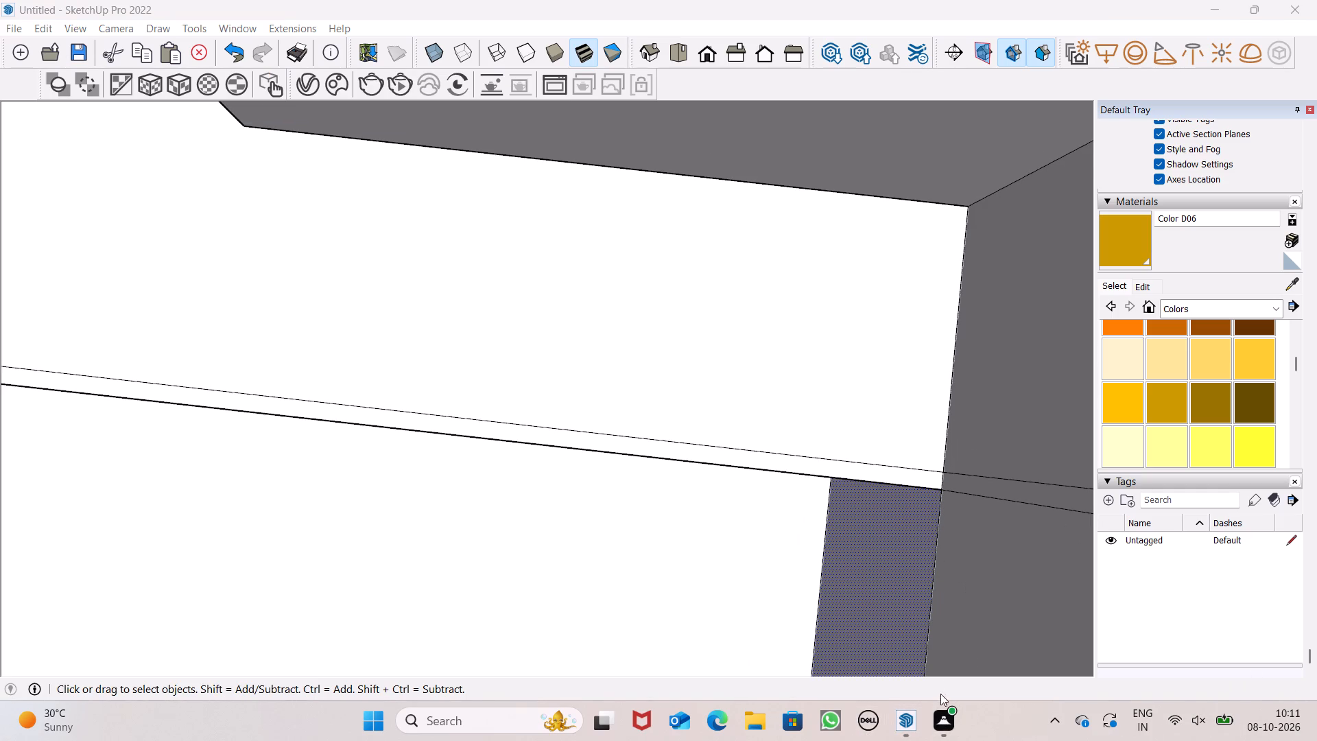
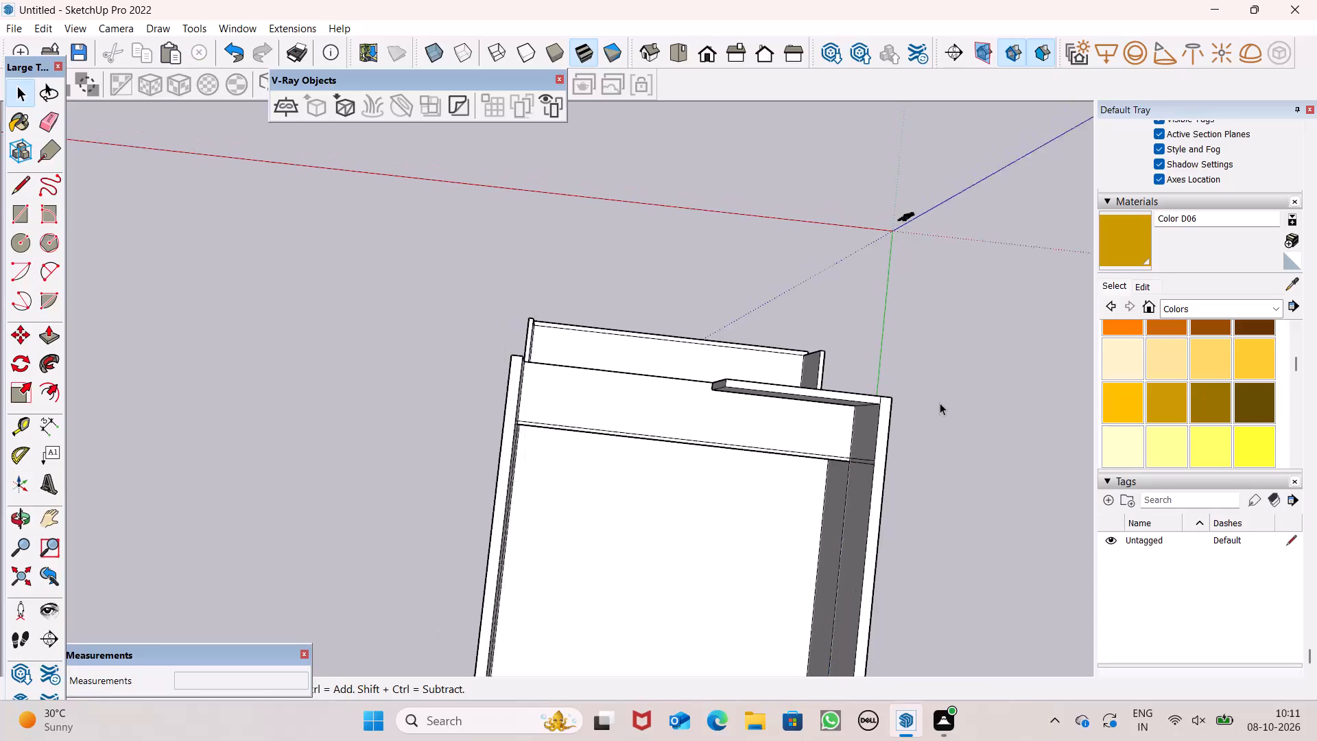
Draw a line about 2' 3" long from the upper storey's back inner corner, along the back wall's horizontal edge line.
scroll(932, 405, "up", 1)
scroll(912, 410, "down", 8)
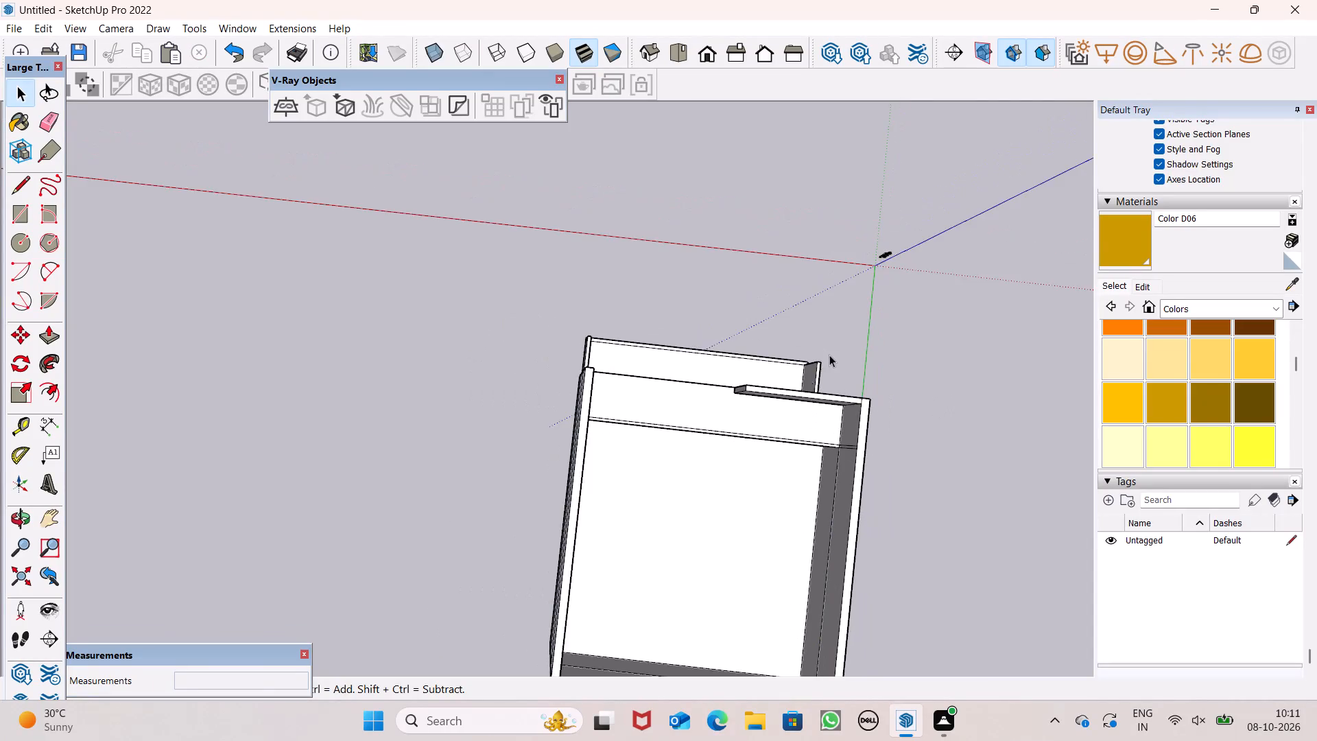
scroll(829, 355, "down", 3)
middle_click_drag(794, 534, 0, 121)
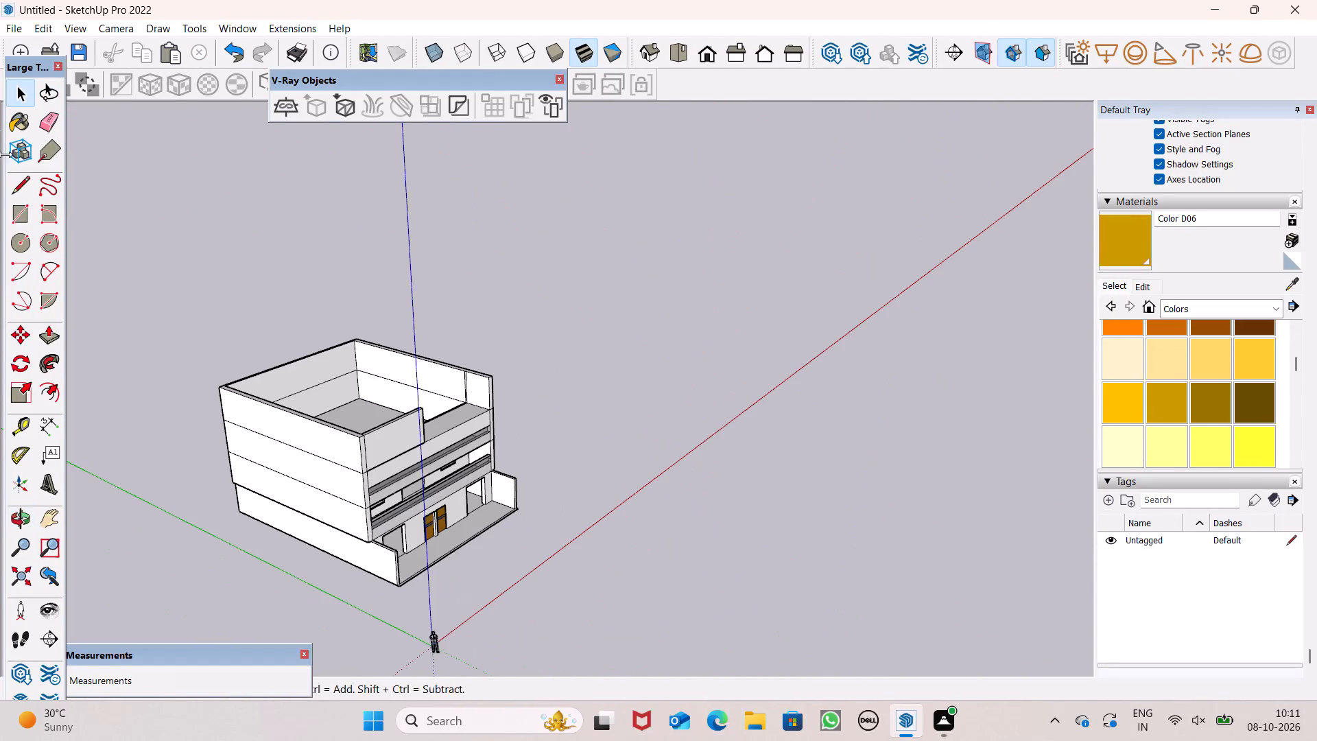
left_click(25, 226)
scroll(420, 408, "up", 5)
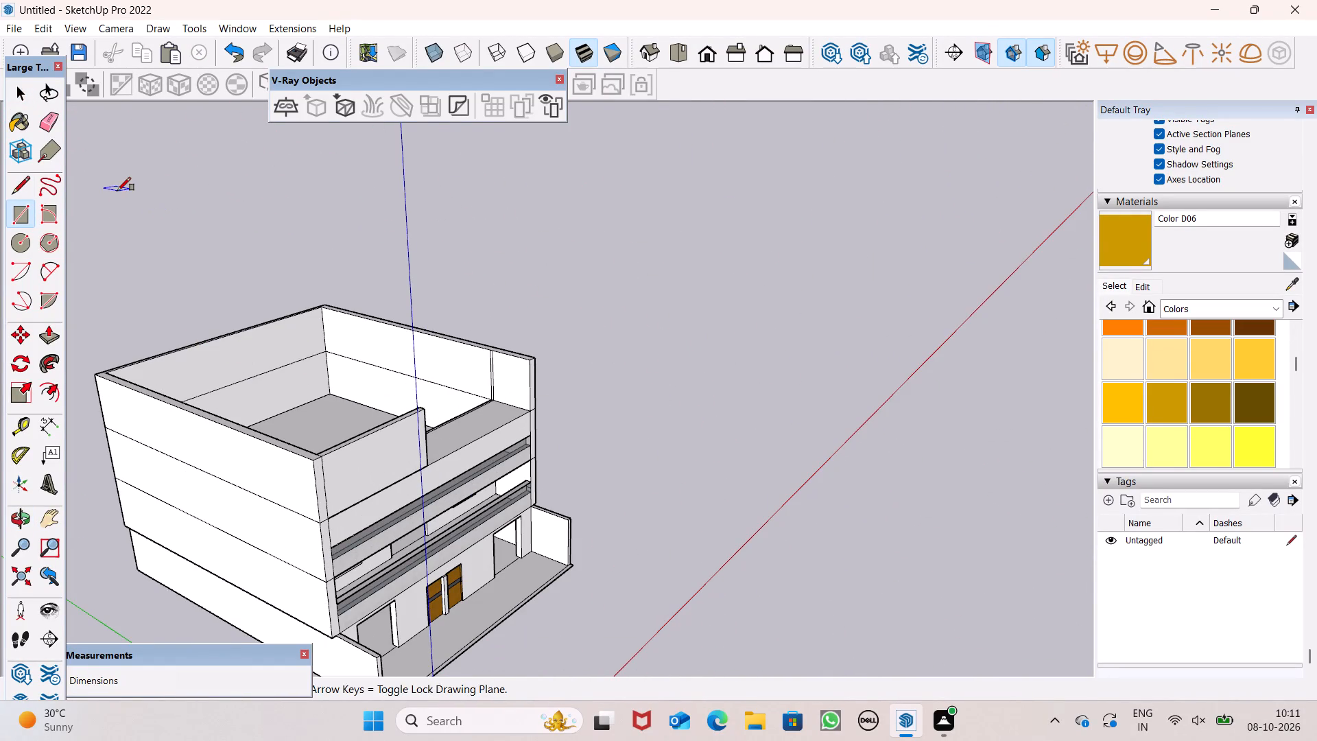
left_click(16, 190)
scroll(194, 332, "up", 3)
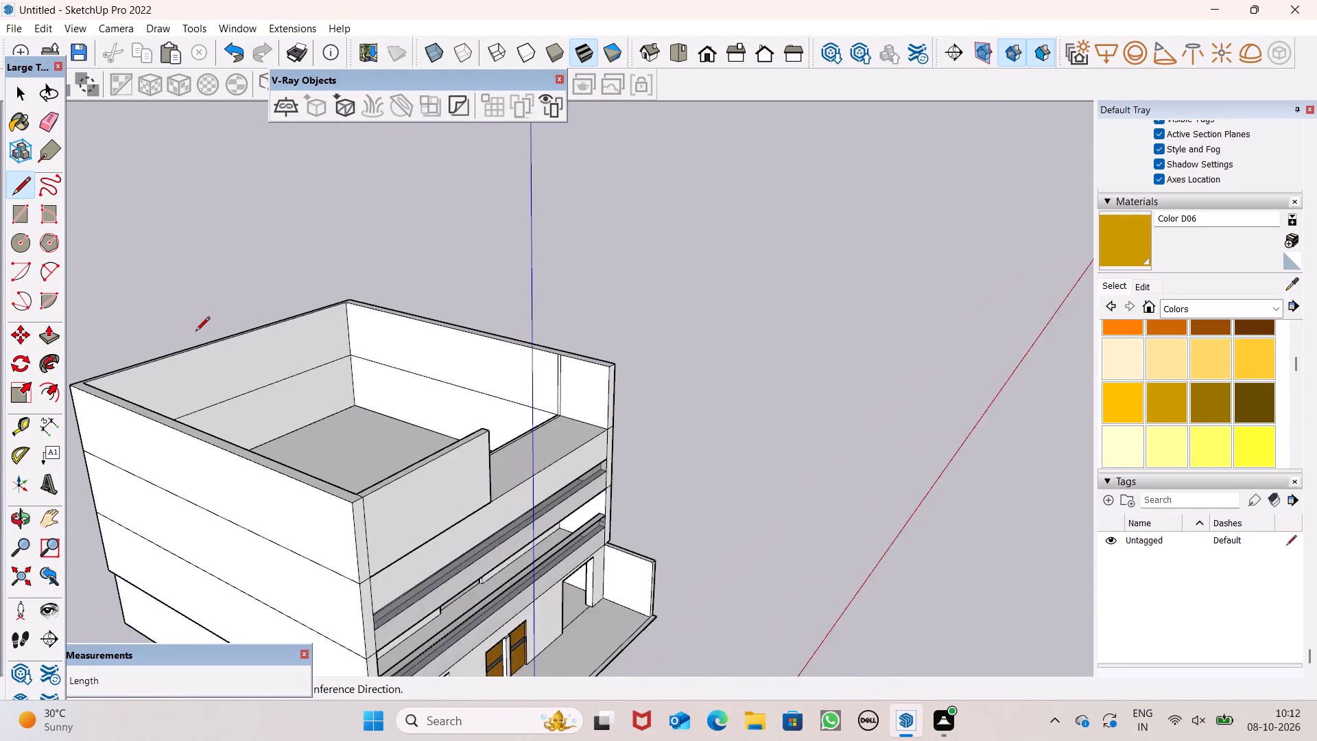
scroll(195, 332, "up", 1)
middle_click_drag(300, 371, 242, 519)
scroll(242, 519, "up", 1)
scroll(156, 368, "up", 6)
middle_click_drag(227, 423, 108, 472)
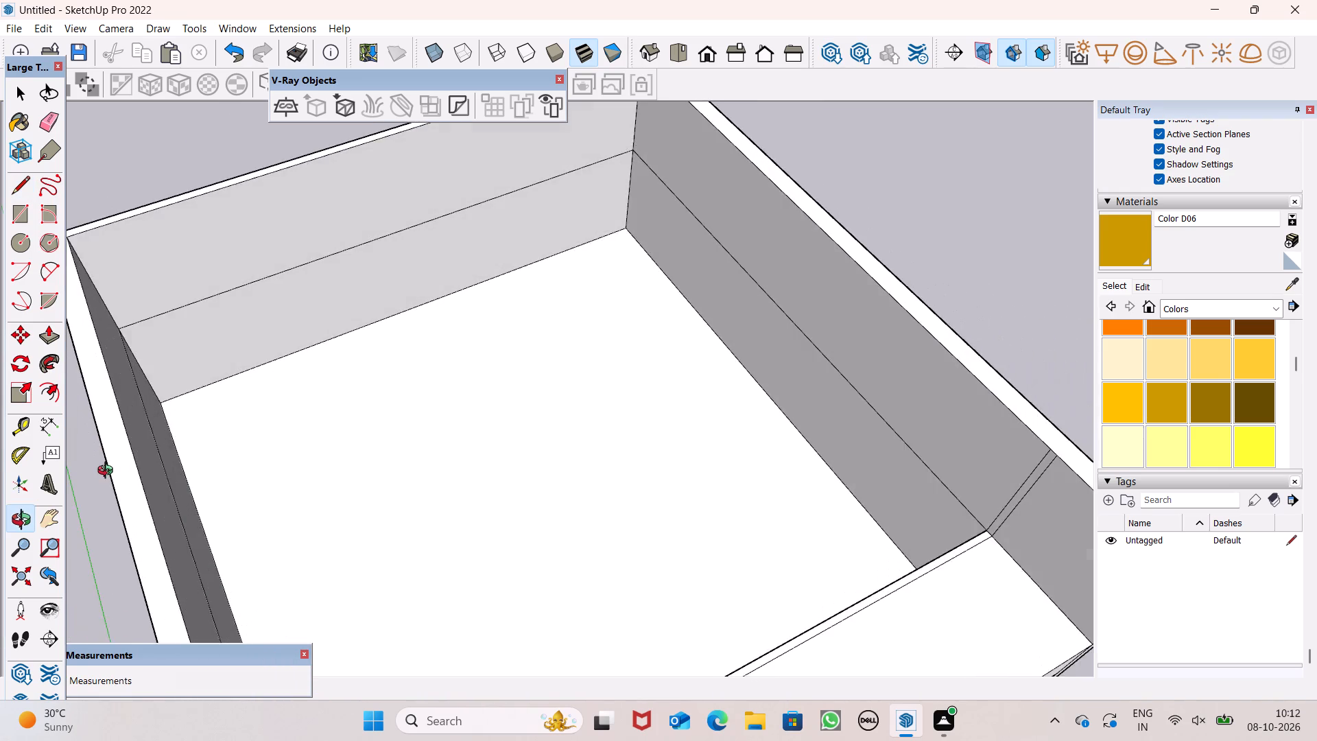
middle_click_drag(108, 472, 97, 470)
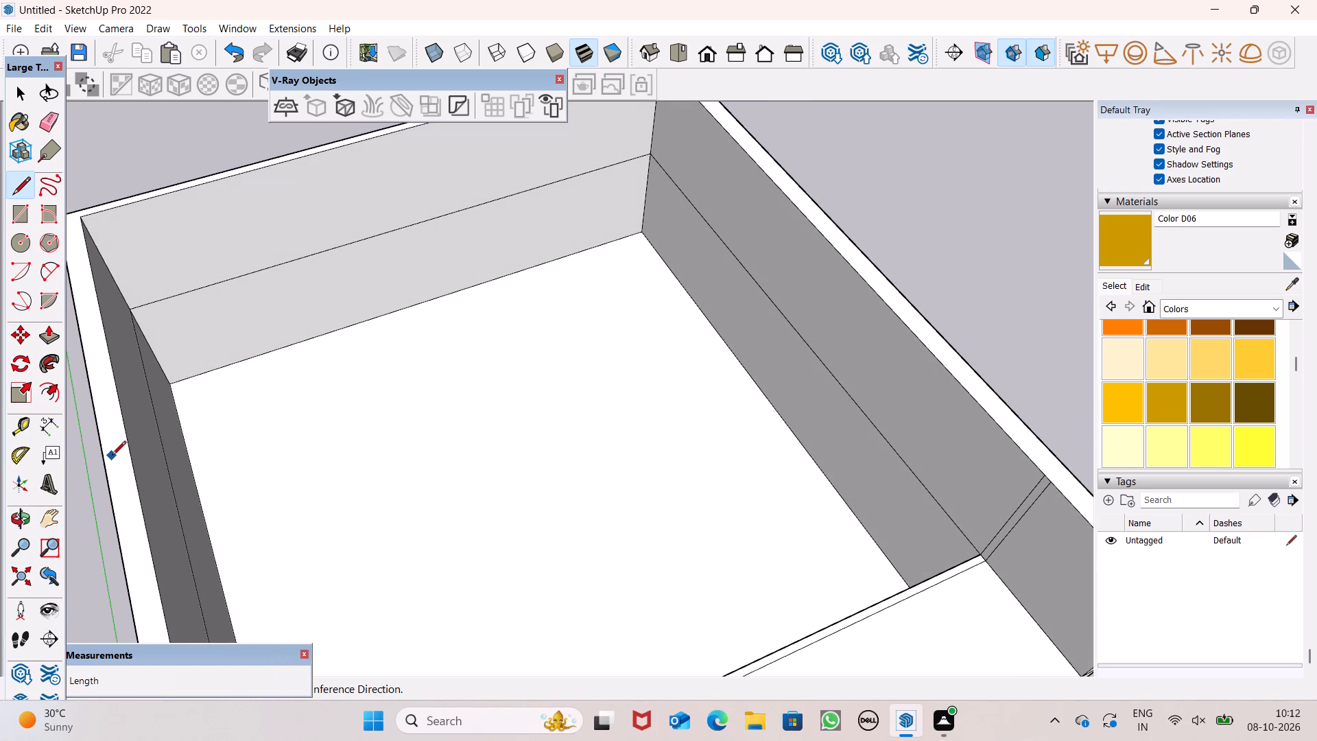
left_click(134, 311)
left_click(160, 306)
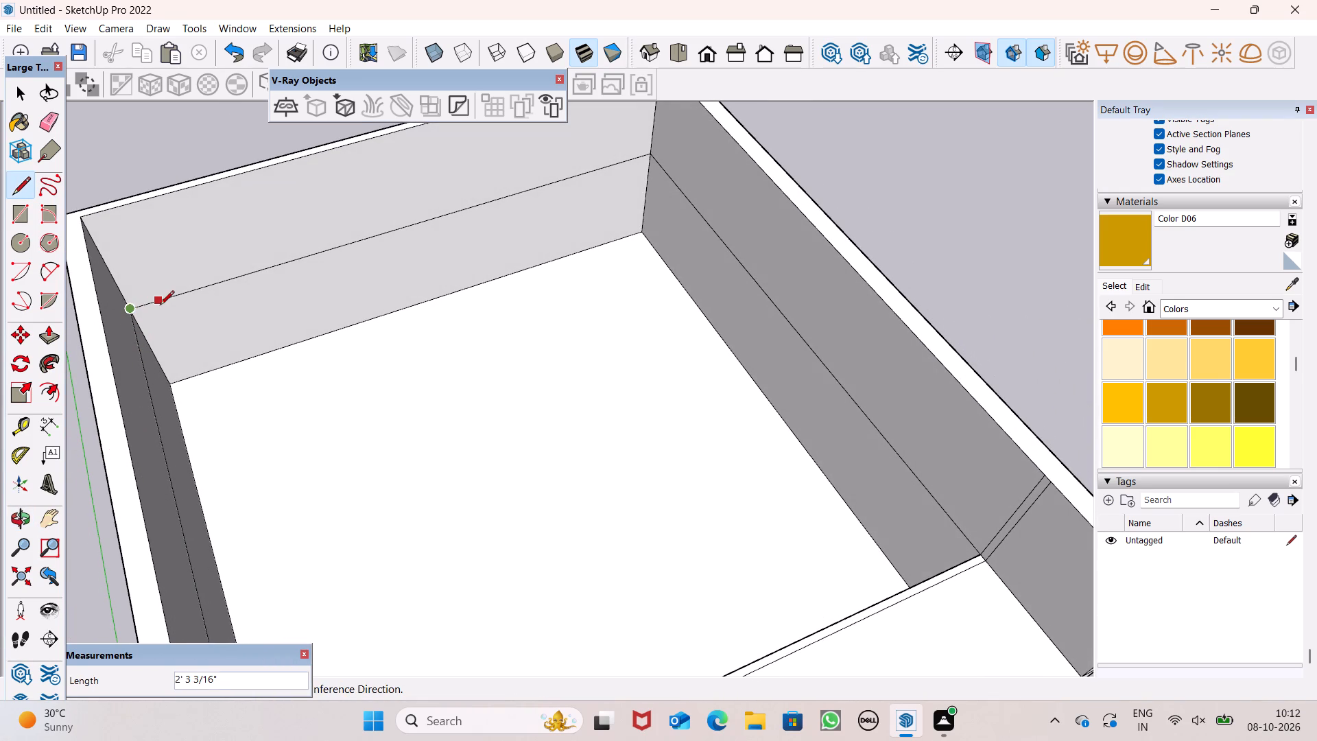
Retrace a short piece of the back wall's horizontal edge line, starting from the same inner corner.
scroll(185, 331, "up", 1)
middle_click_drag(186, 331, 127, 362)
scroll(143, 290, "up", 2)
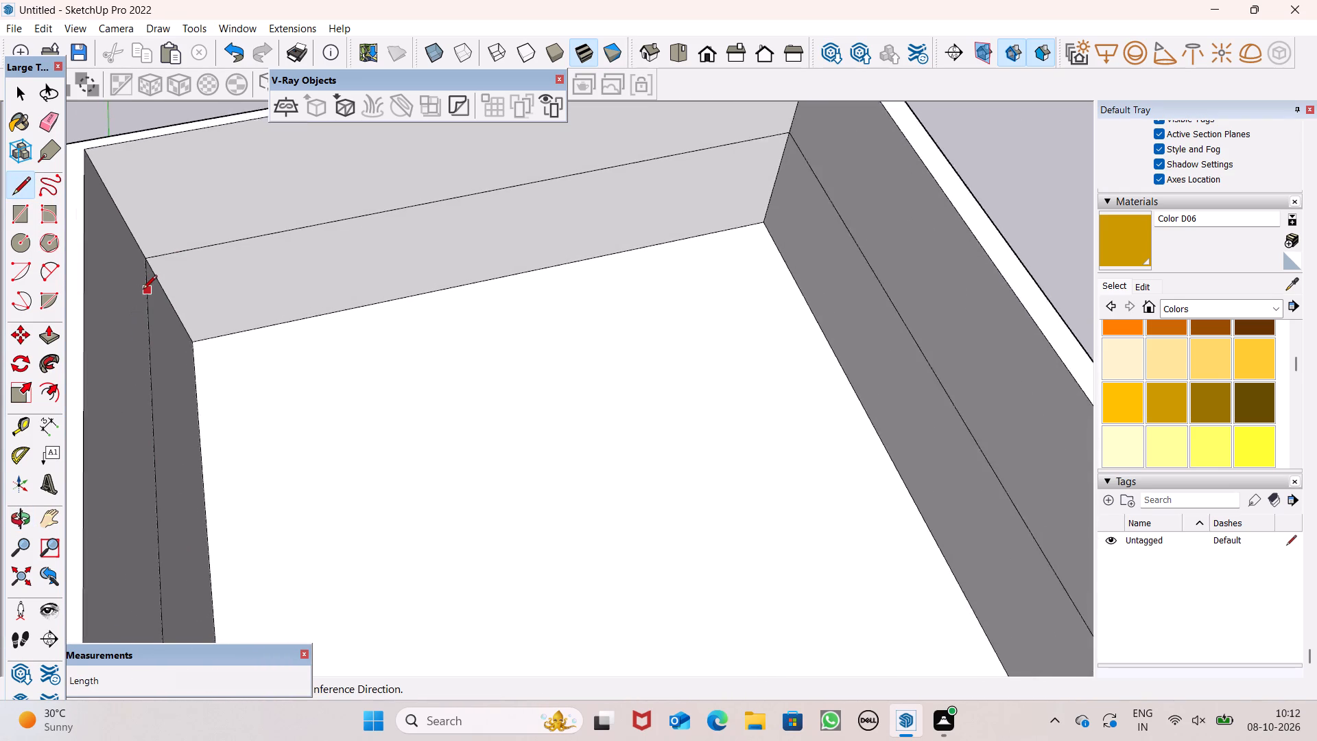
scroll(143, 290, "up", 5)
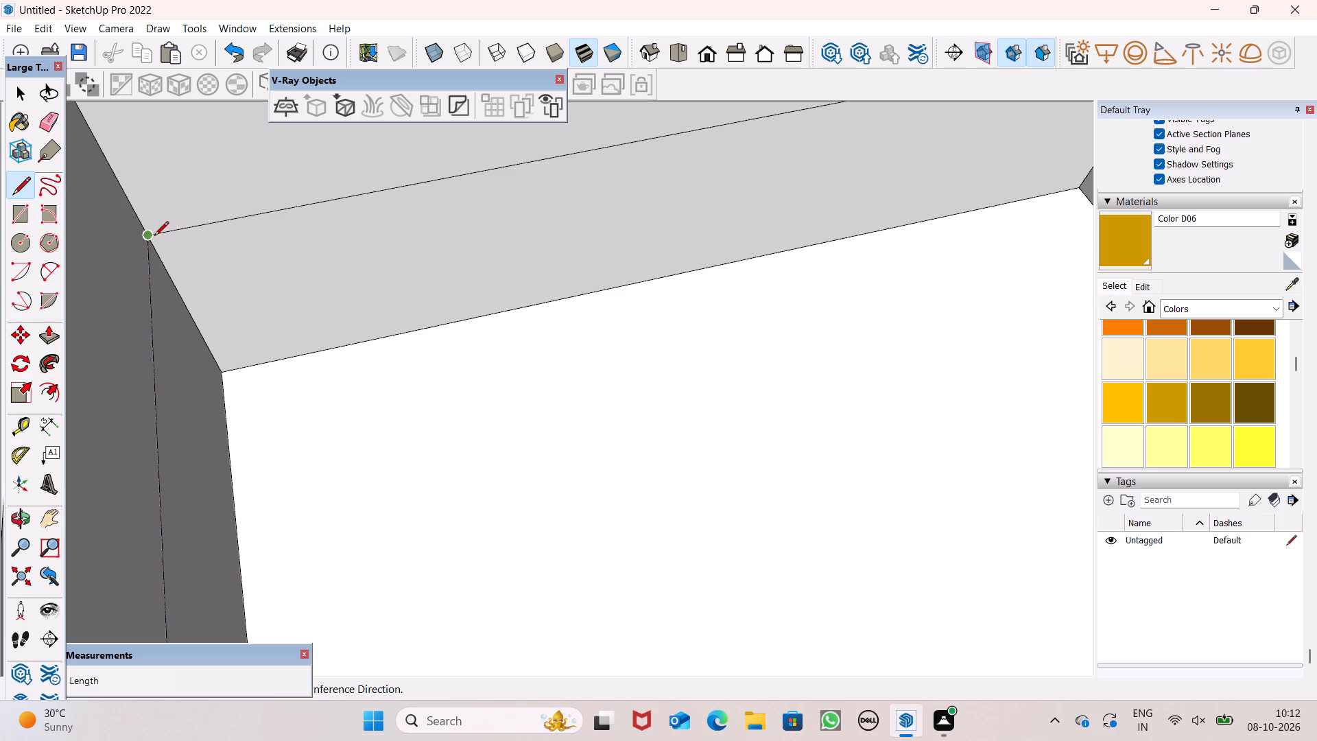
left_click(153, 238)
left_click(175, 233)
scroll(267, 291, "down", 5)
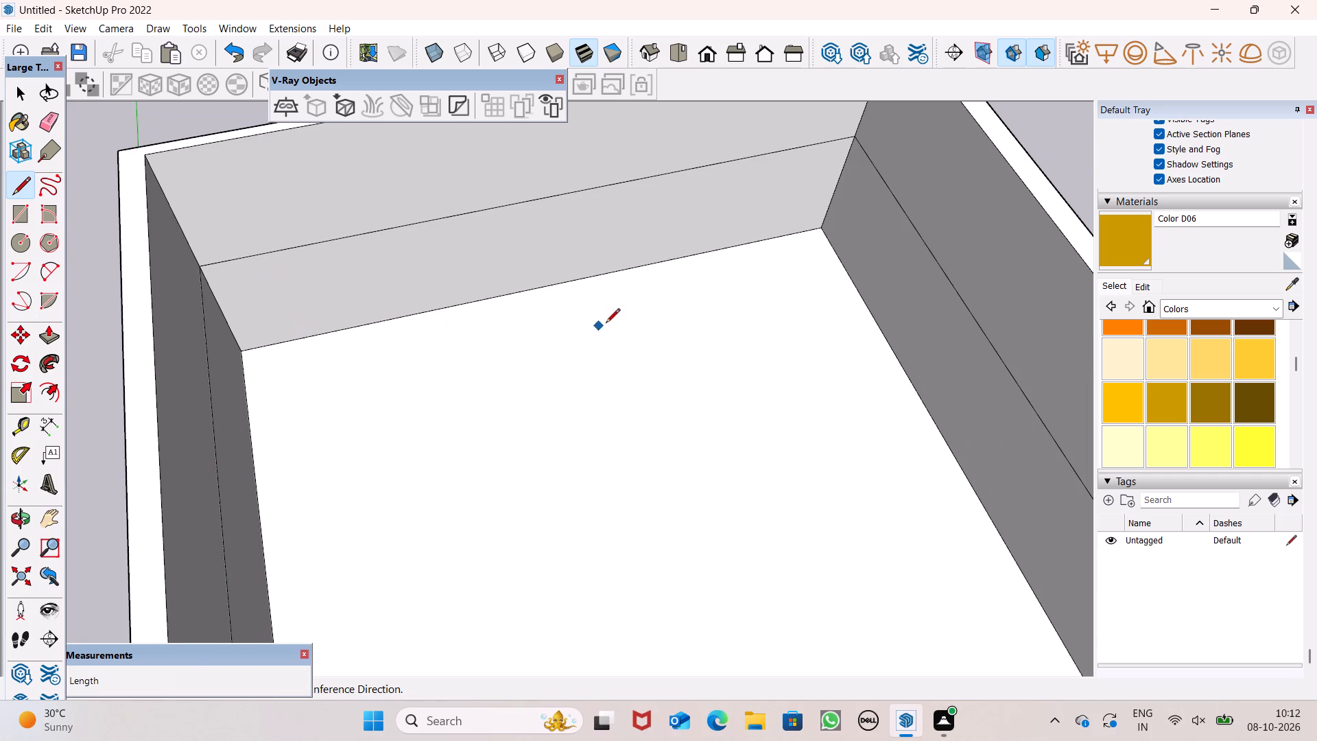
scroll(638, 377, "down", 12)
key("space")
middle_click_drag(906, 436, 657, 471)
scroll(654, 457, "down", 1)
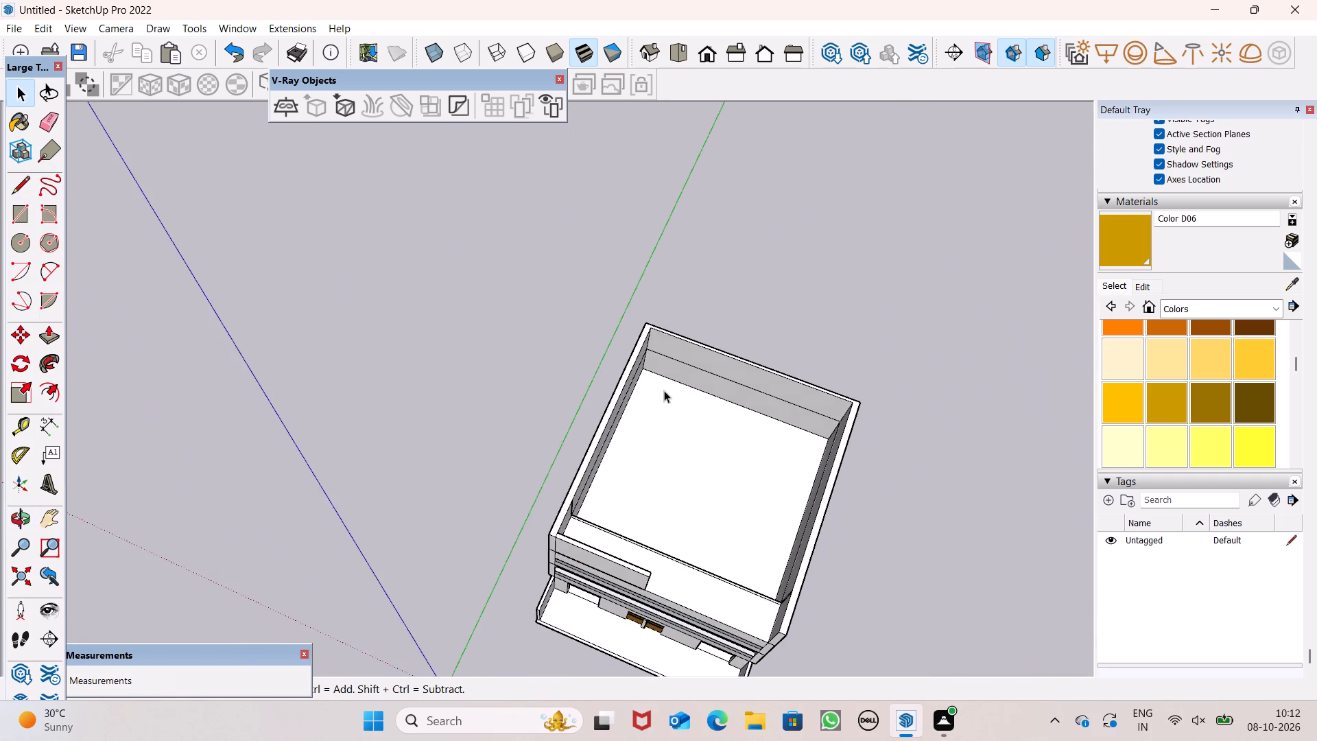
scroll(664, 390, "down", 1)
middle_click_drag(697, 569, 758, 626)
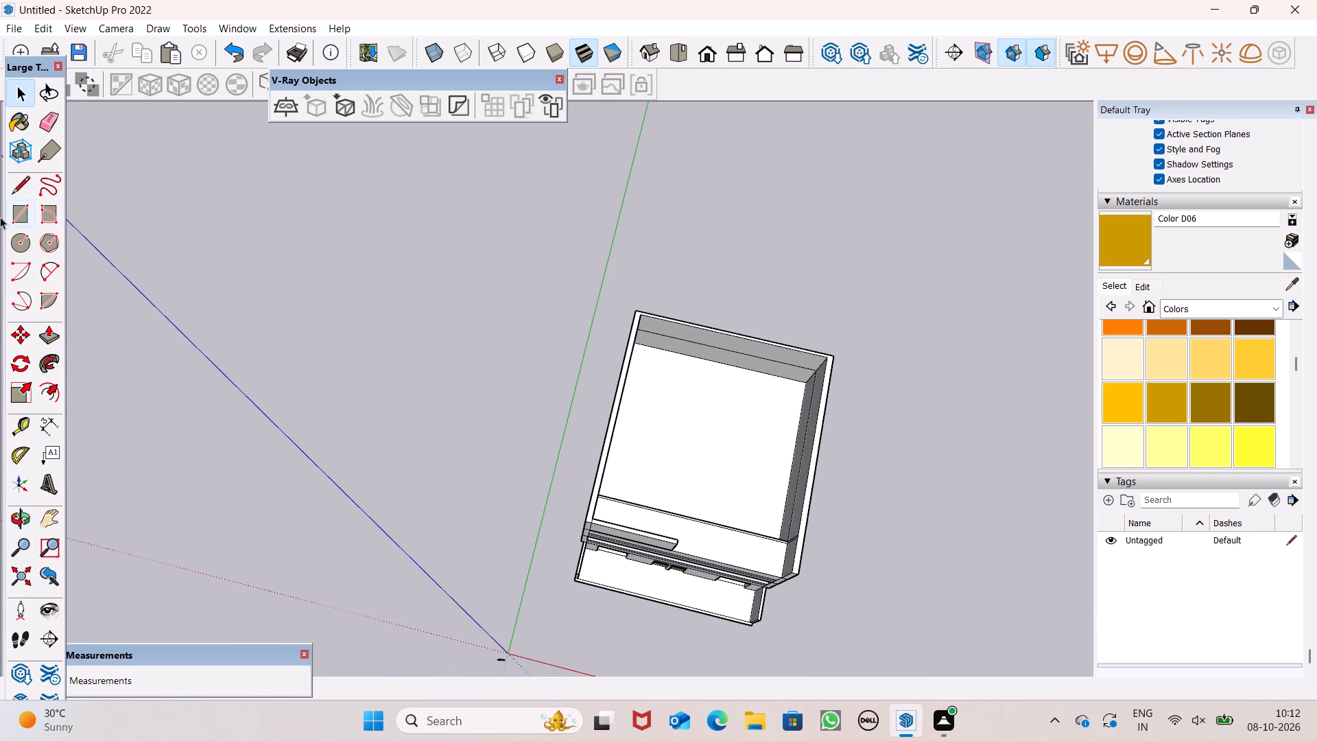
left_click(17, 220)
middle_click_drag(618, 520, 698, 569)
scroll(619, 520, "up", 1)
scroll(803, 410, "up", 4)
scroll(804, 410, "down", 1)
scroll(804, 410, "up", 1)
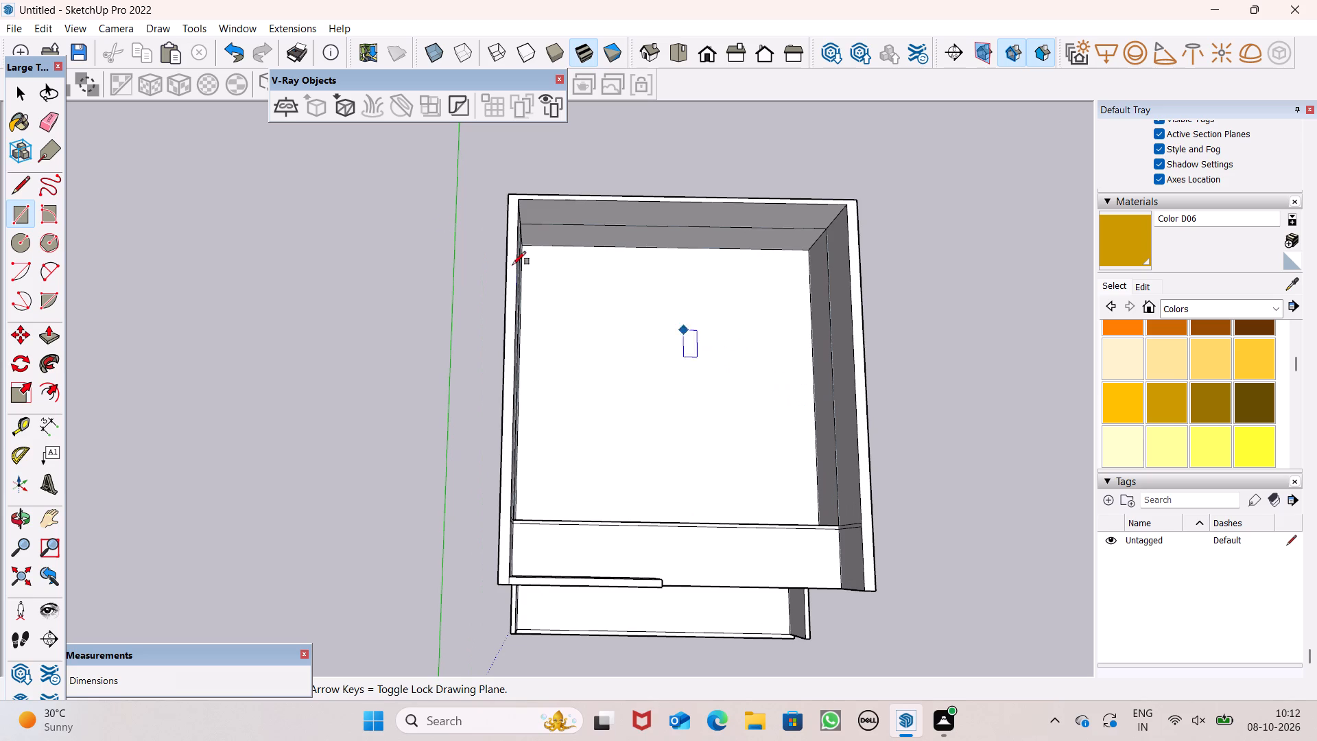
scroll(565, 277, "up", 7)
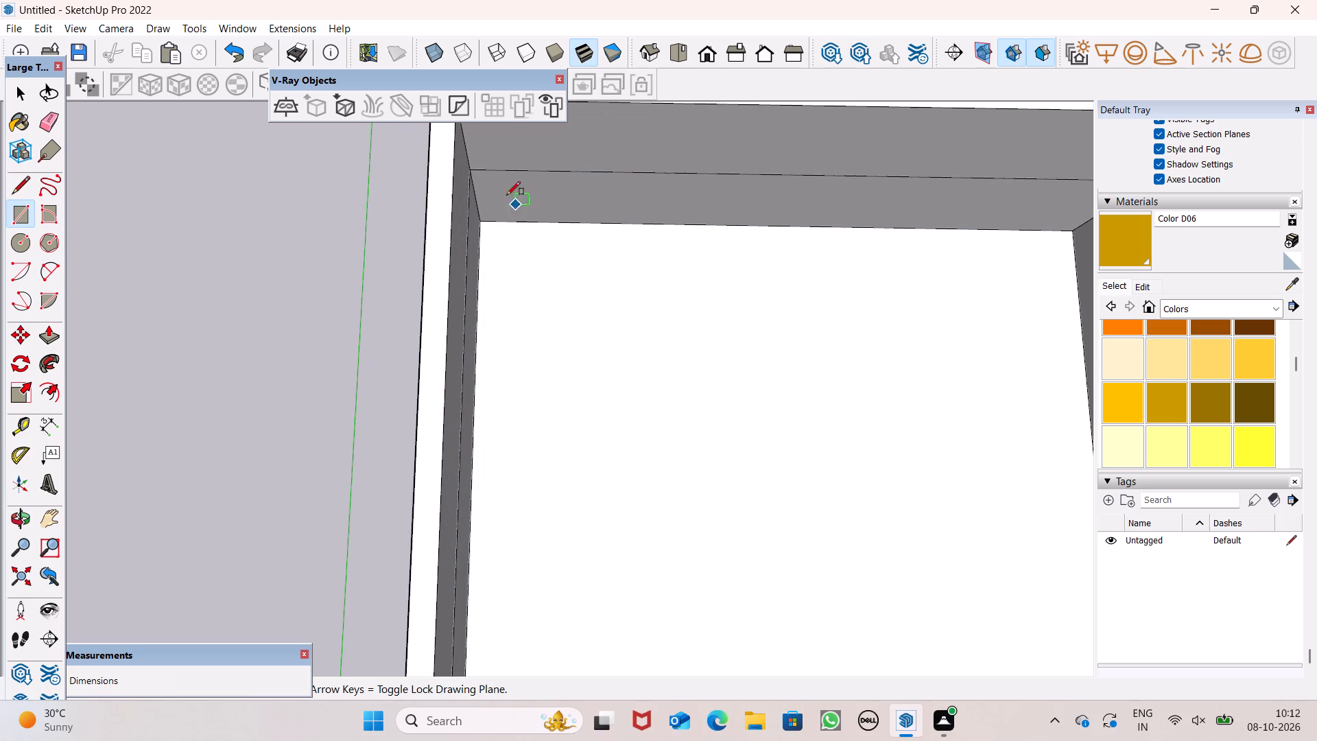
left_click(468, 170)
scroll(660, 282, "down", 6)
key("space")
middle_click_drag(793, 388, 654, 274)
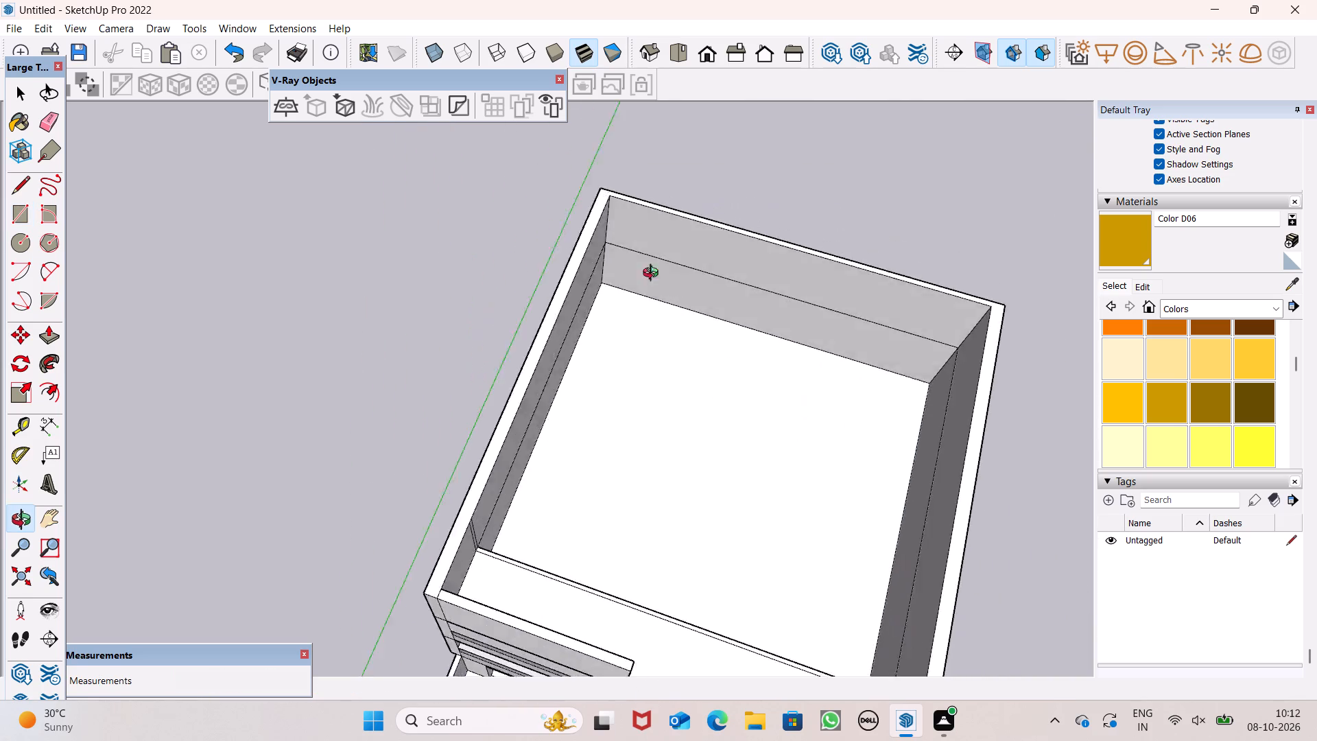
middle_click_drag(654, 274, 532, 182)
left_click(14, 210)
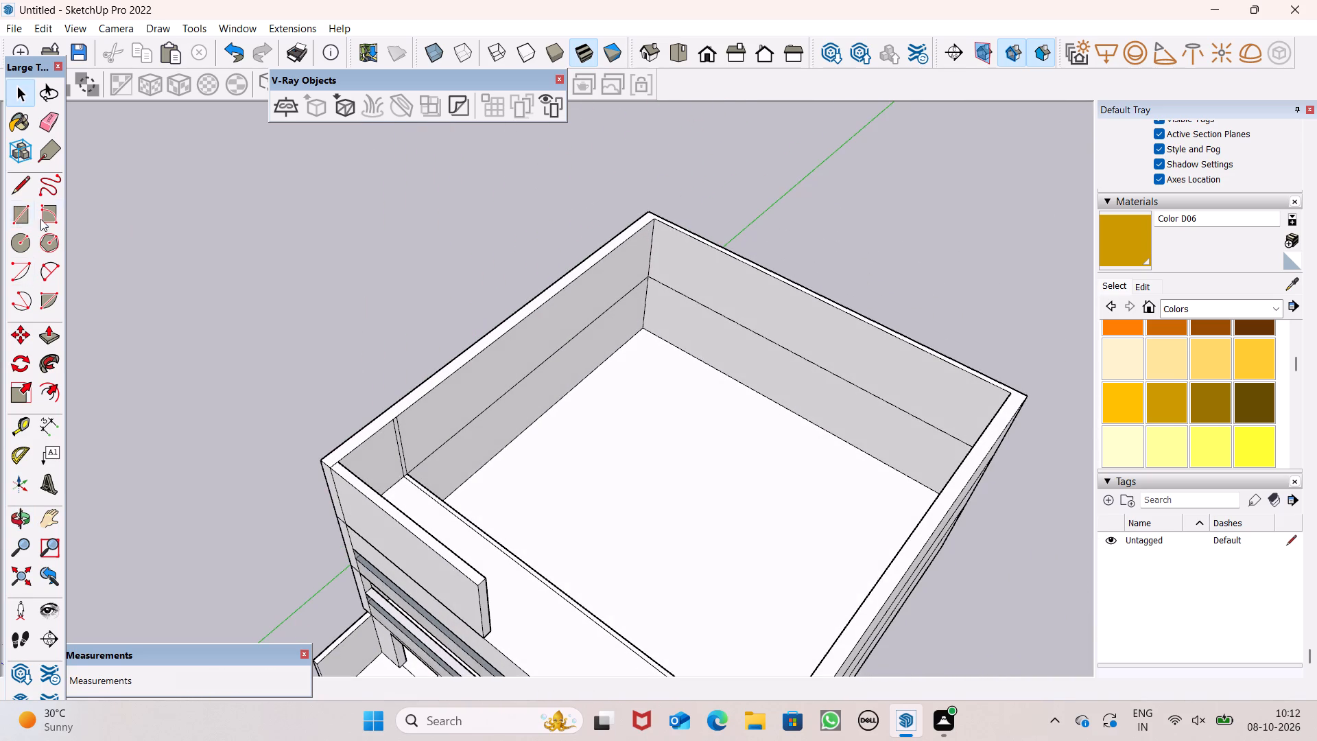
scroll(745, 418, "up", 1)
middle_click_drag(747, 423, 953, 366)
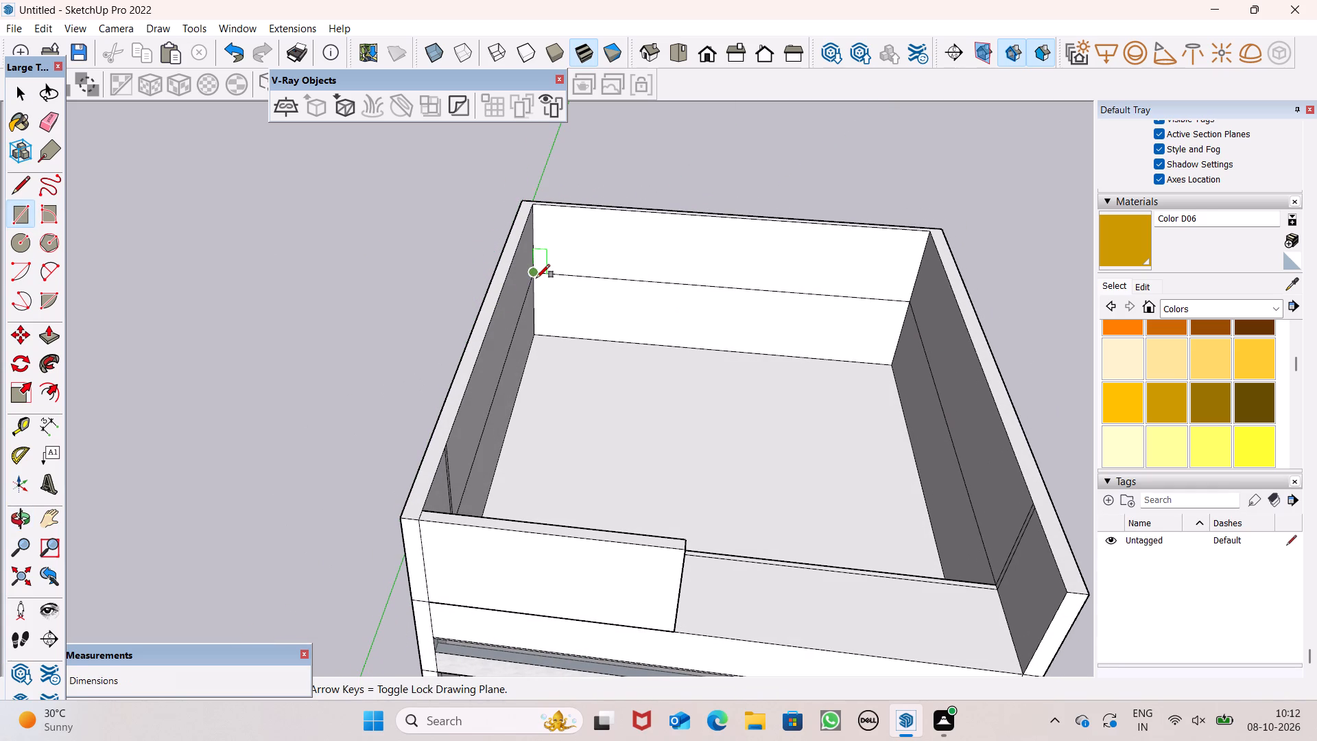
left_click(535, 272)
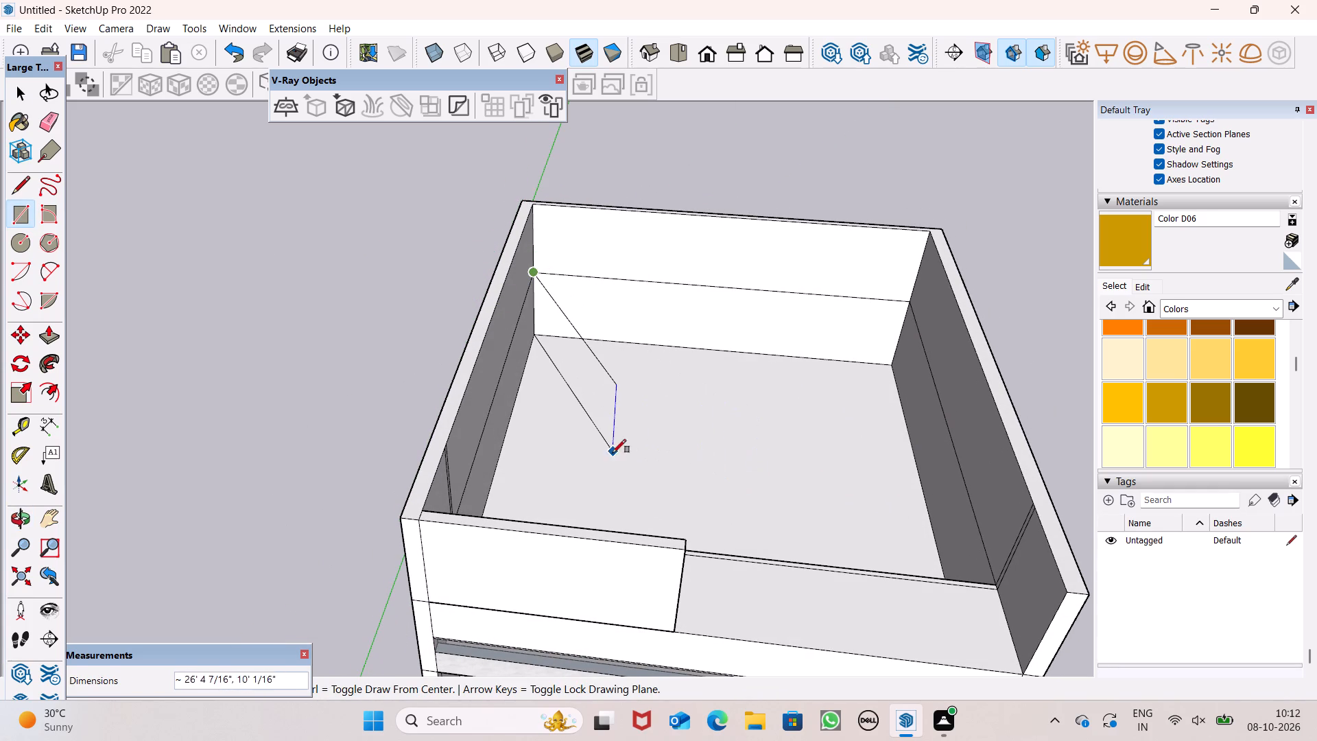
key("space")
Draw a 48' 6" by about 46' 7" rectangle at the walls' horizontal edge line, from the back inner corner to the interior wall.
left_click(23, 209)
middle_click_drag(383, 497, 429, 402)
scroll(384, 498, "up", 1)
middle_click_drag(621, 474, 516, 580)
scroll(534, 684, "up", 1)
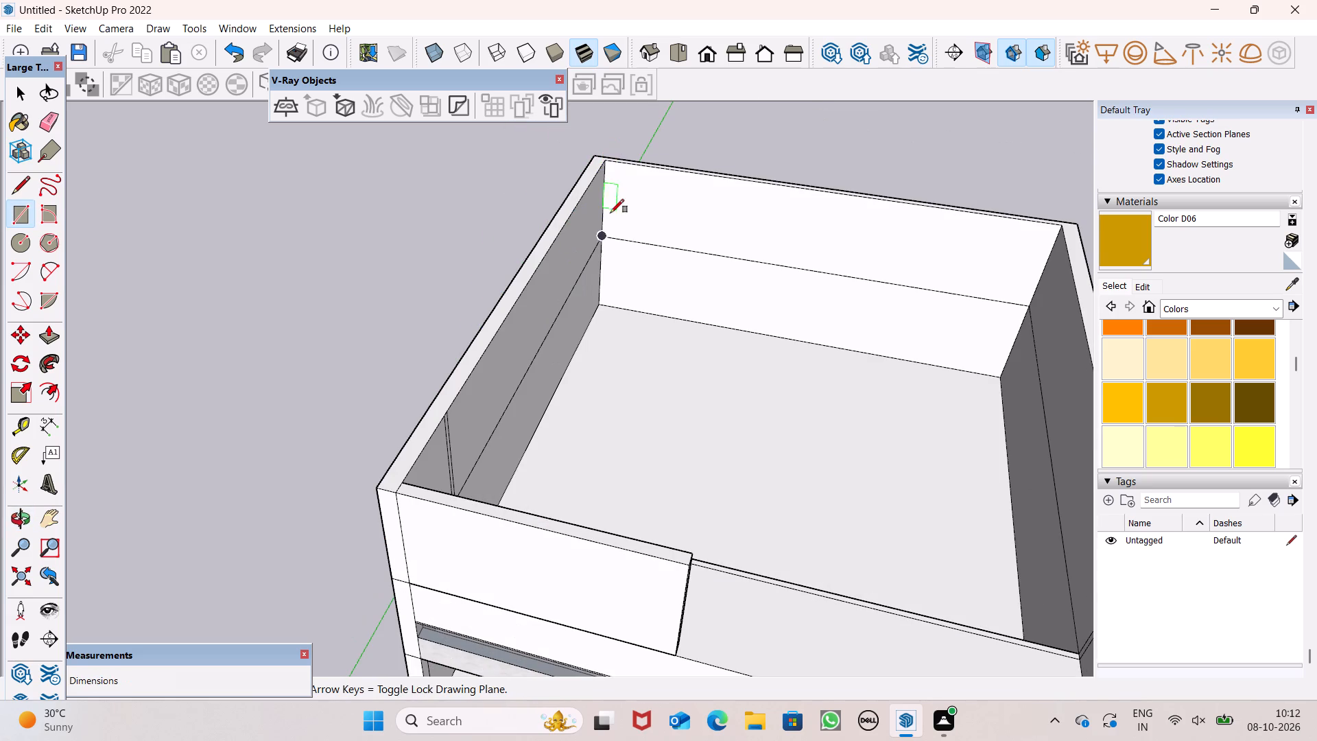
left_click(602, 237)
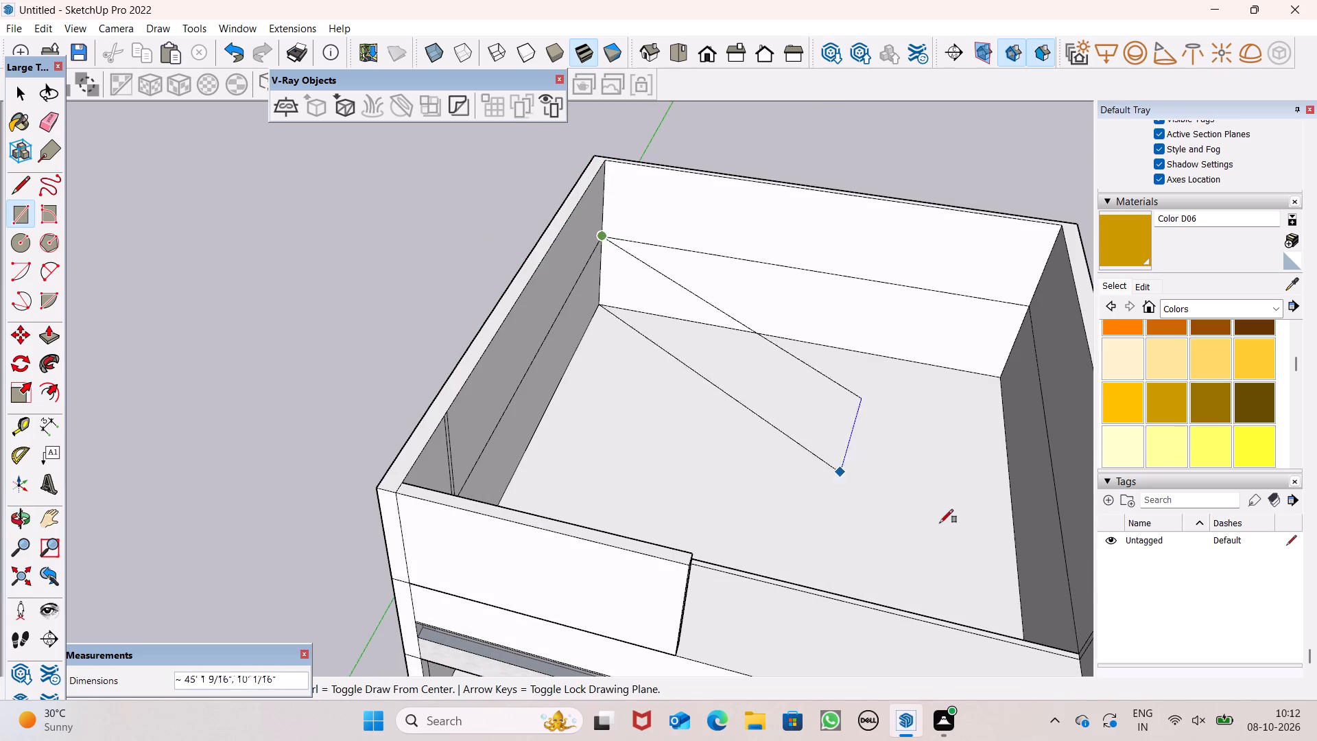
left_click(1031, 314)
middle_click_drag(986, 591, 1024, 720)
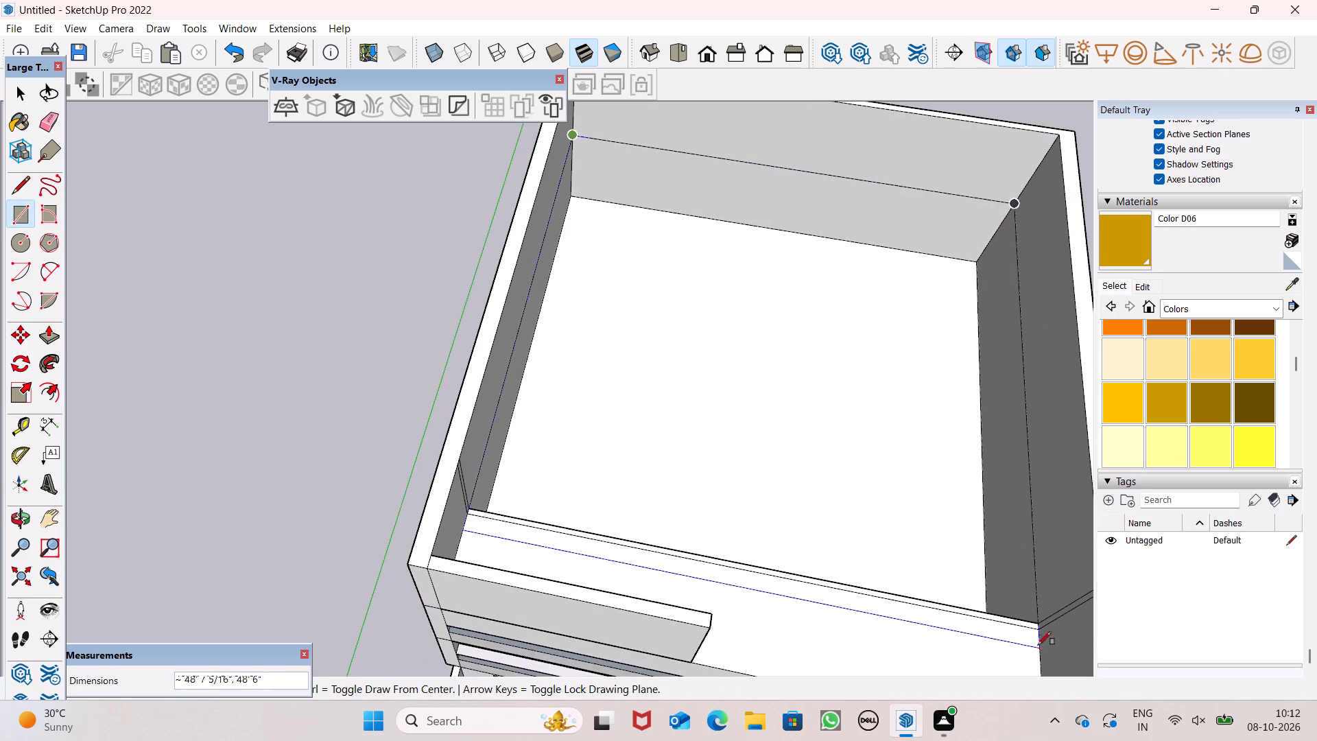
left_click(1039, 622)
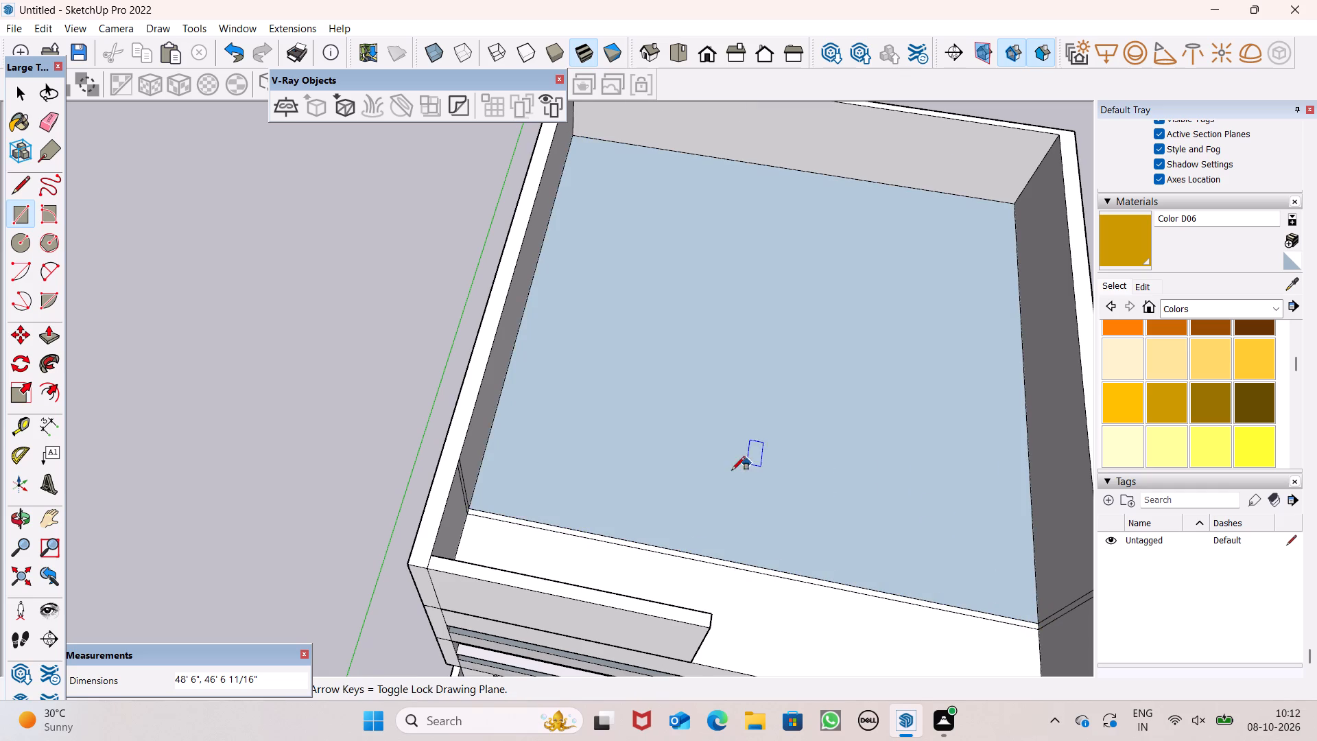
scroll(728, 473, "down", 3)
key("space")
Examine the covered top storey and the building's front from below, from above and from the front.
middle_click_drag(863, 541, 828, 228)
scroll(802, 593, "up", 4)
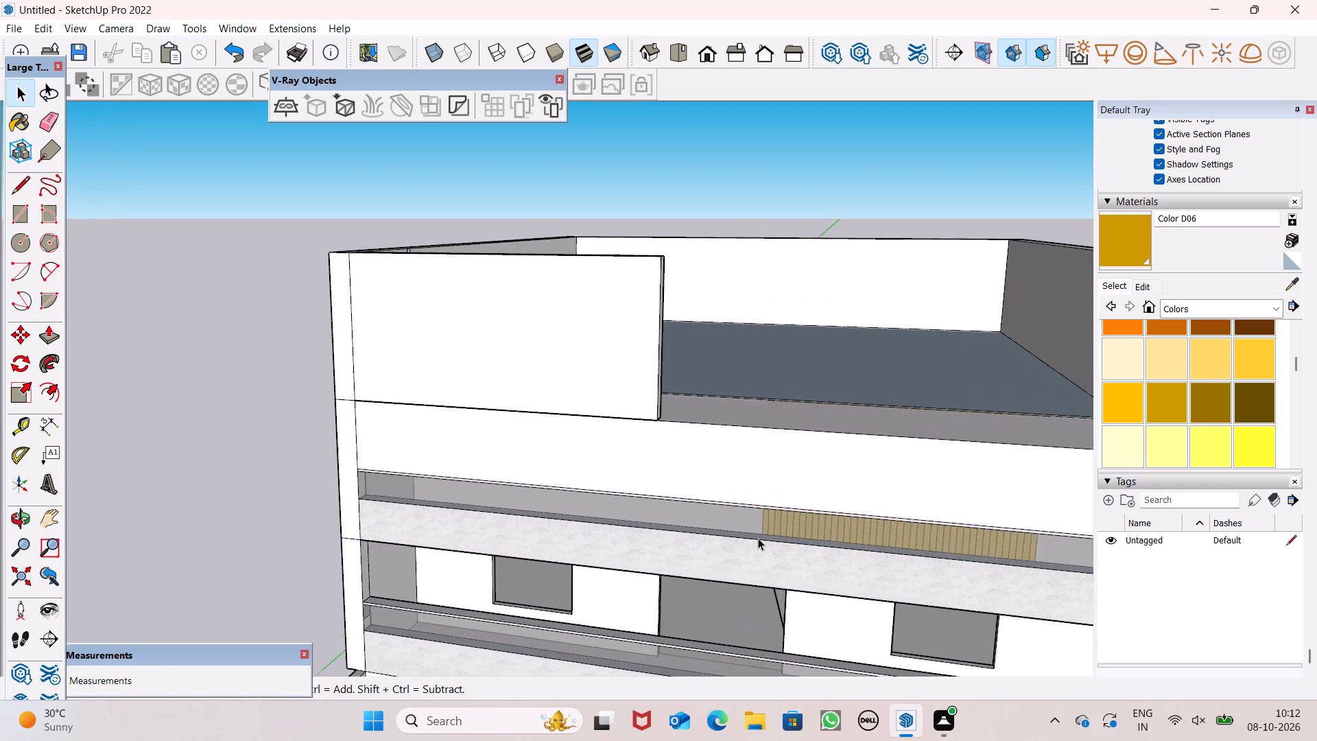
middle_click_drag(758, 538, 781, 386)
scroll(704, 419, "down", 4)
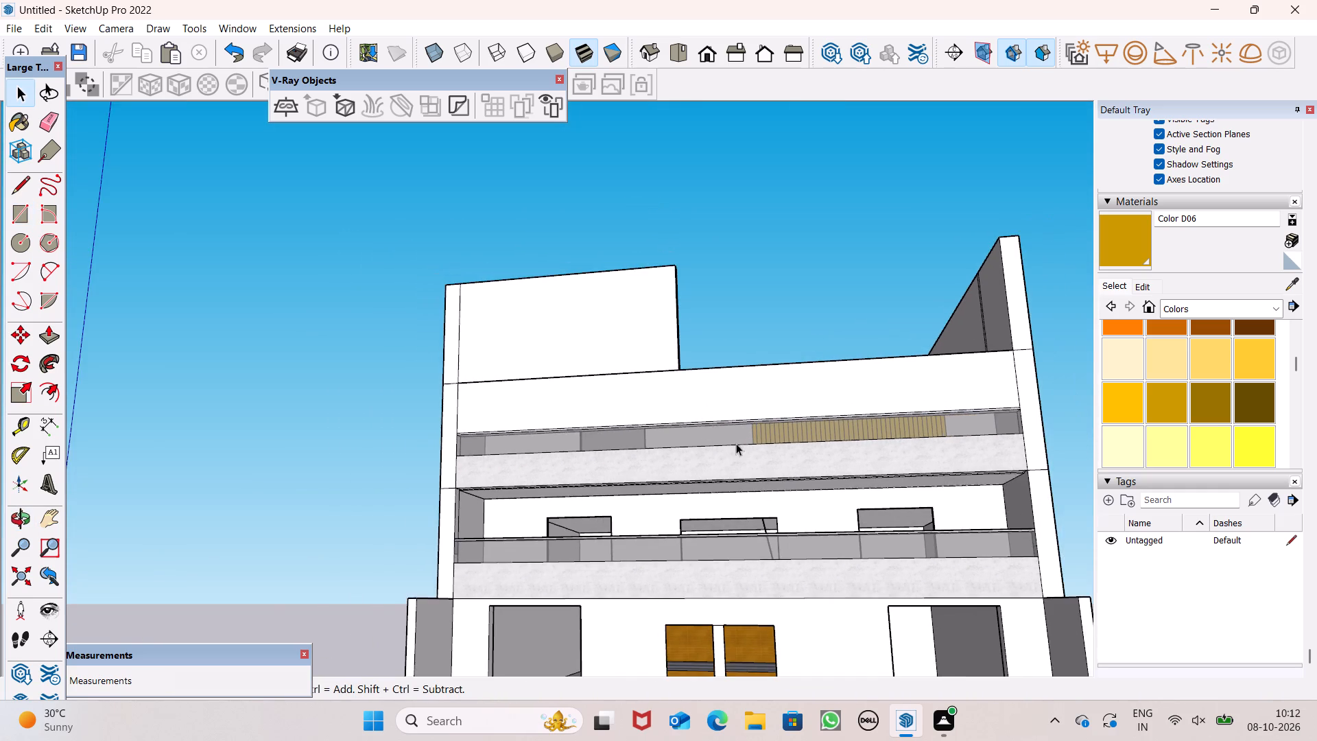
scroll(759, 456, "down", 3)
scroll(739, 400, "down", 6)
middle_click_drag(774, 451, 543, 697)
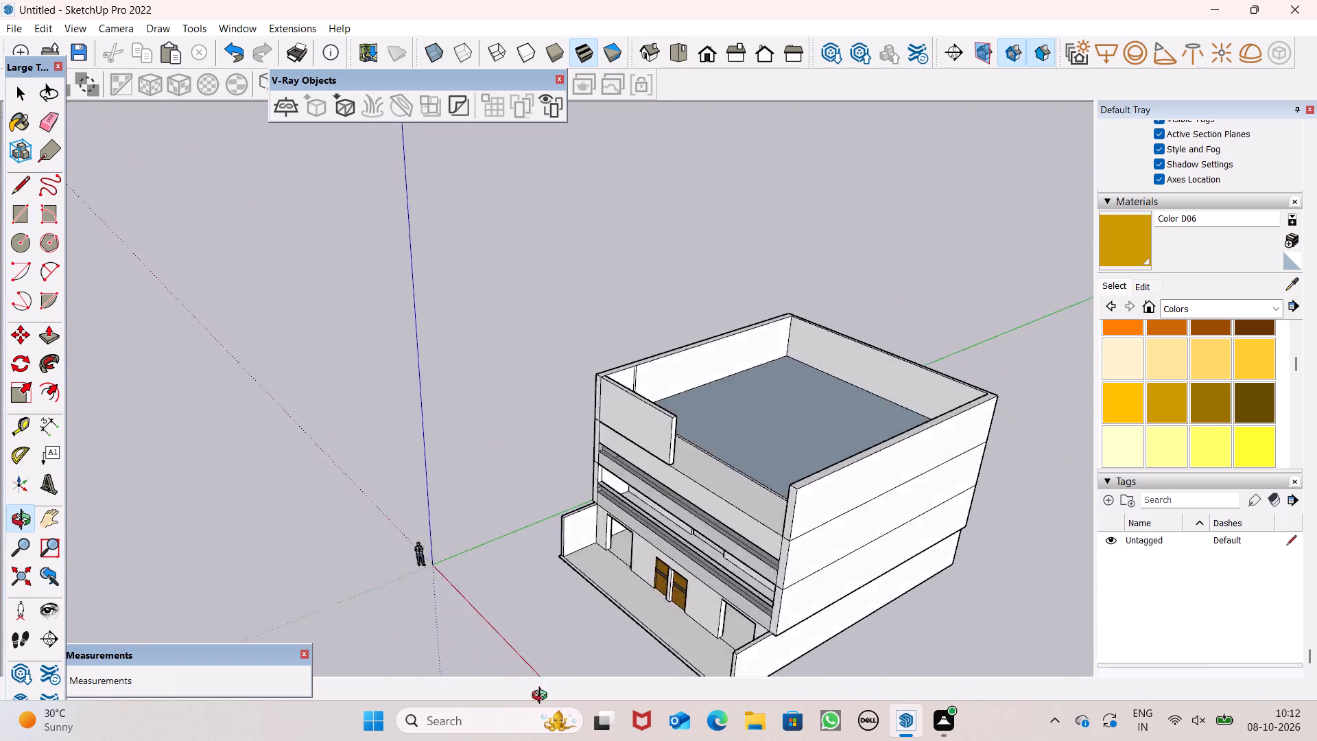
middle_click_drag(543, 697, 783, 572)
key("space")
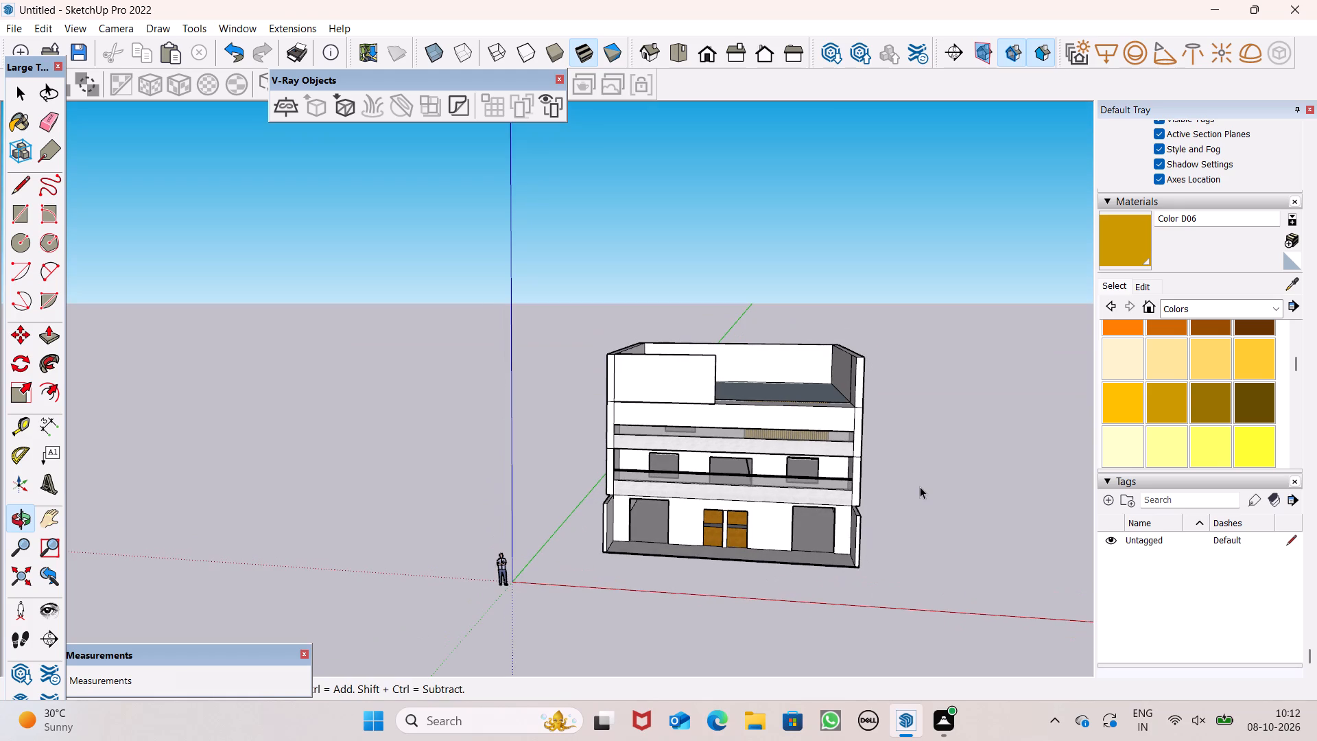
Undo the last four changes, including the large rectangle between the walls and the face covering the front strip.
key("ctrl+z")
key("ctrl+z")
key("ctrl+z")
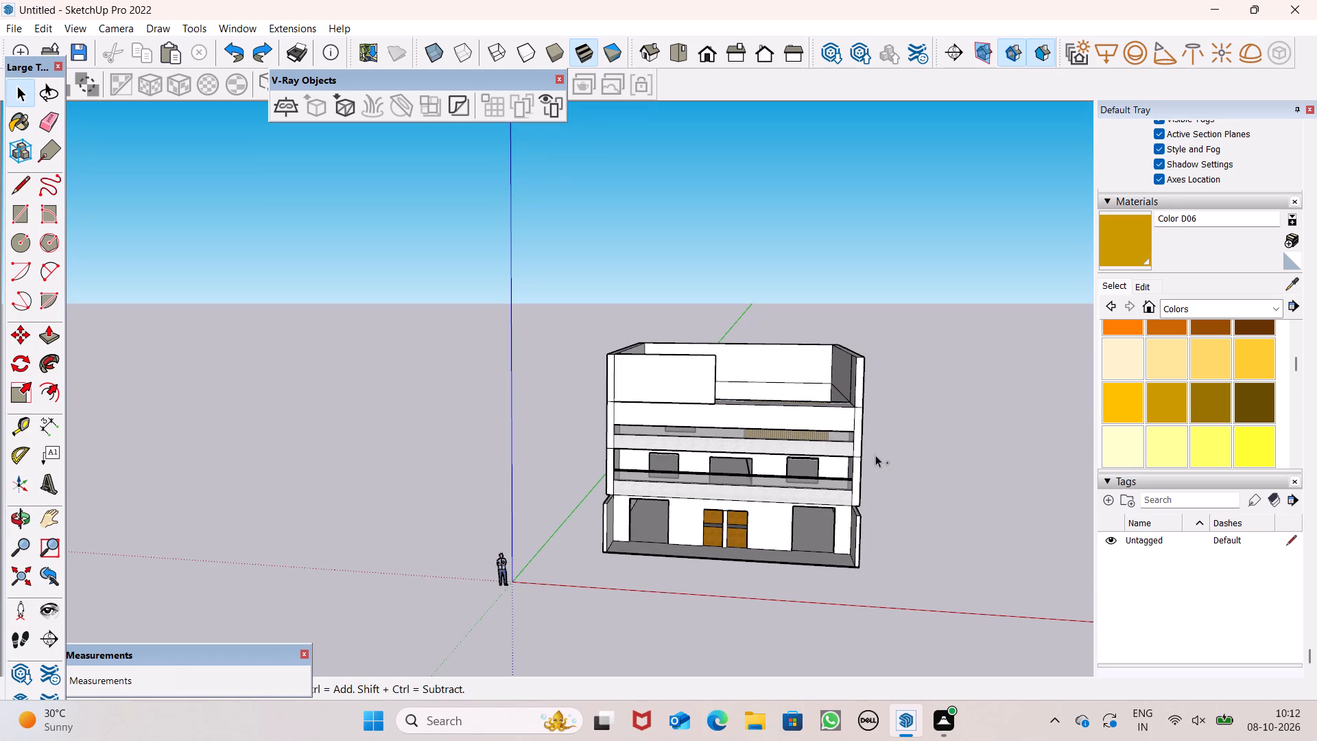
key("ctrl+z")
Examine the top storey's front panel, slatted wall and window openings from several angles.
middle_click_drag(798, 423, 761, 386)
scroll(798, 423, "up", 1)
middle_click_drag(778, 395, 904, 372)
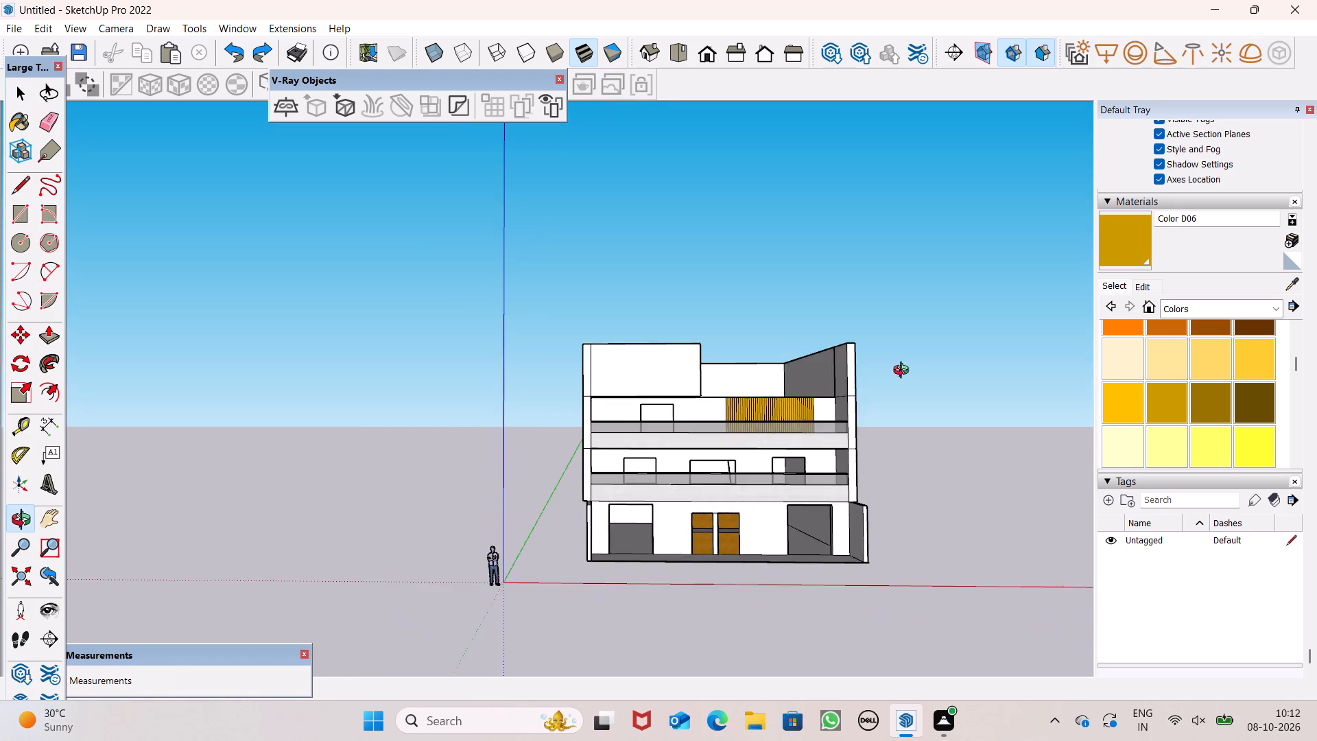
middle_click_drag(904, 372, 693, 504)
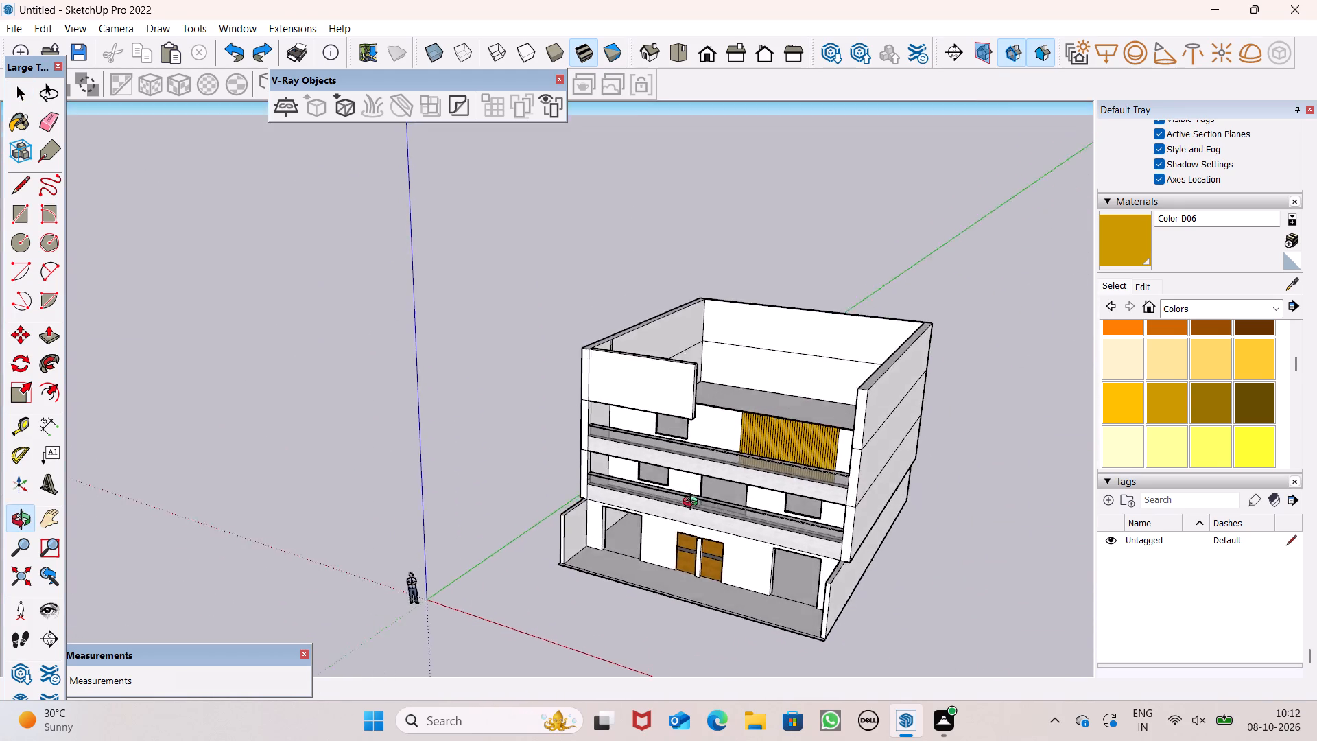
middle_click_drag(693, 504, 827, 434)
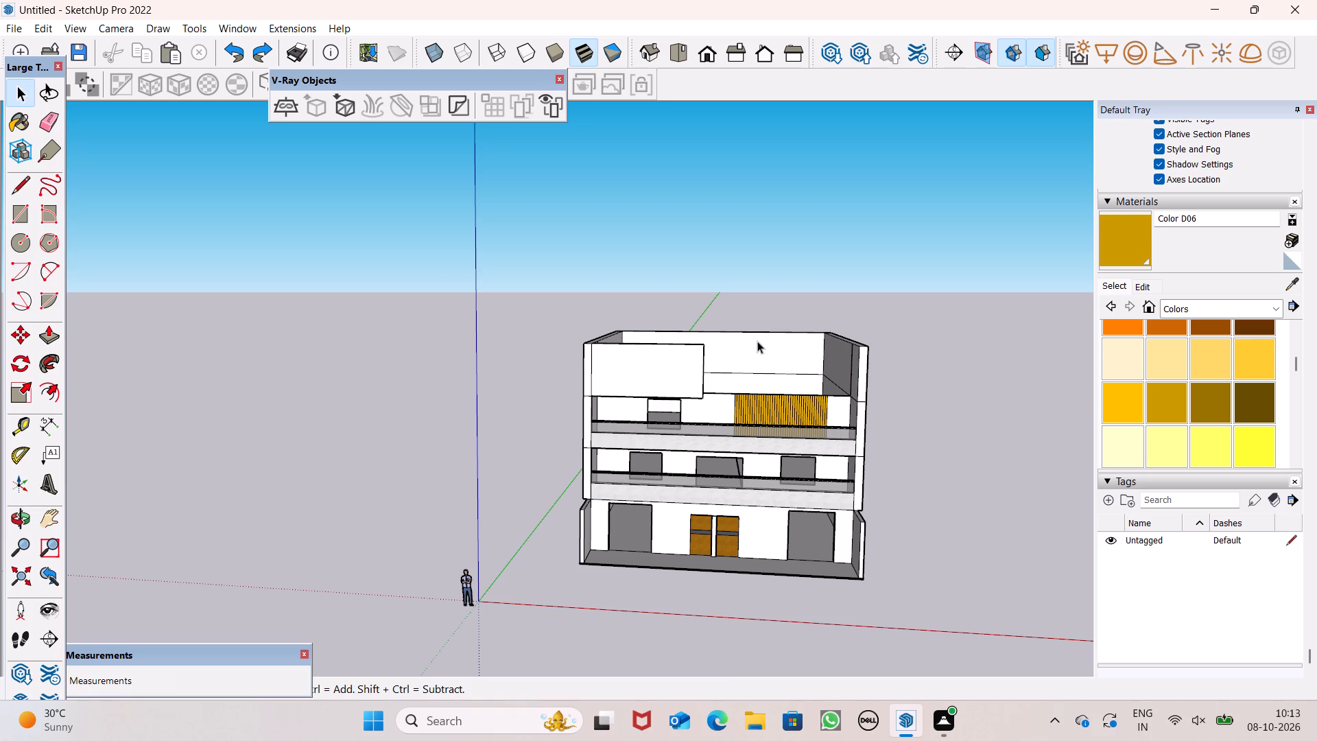
scroll(700, 401, "up", 6)
middle_click_drag(670, 390, 716, 373)
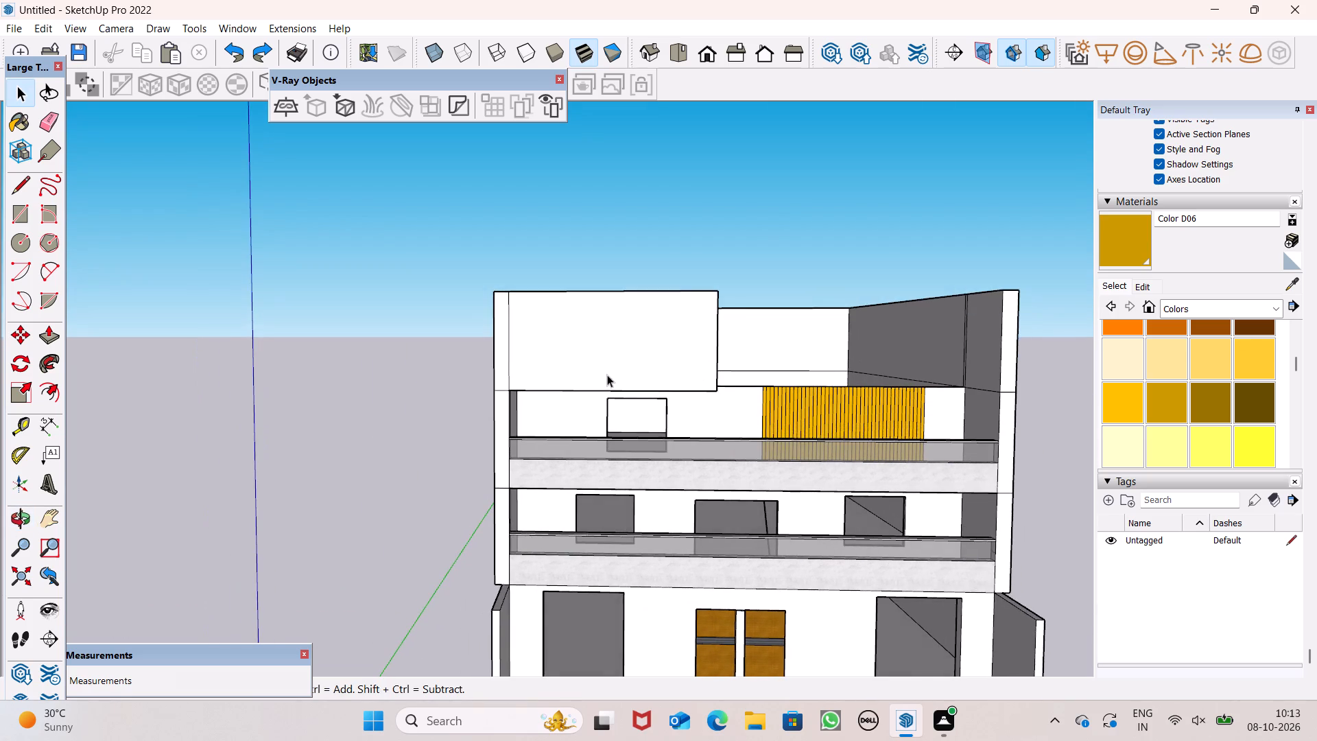
scroll(604, 369, "up", 3)
middle_click_drag(595, 401, 434, 323)
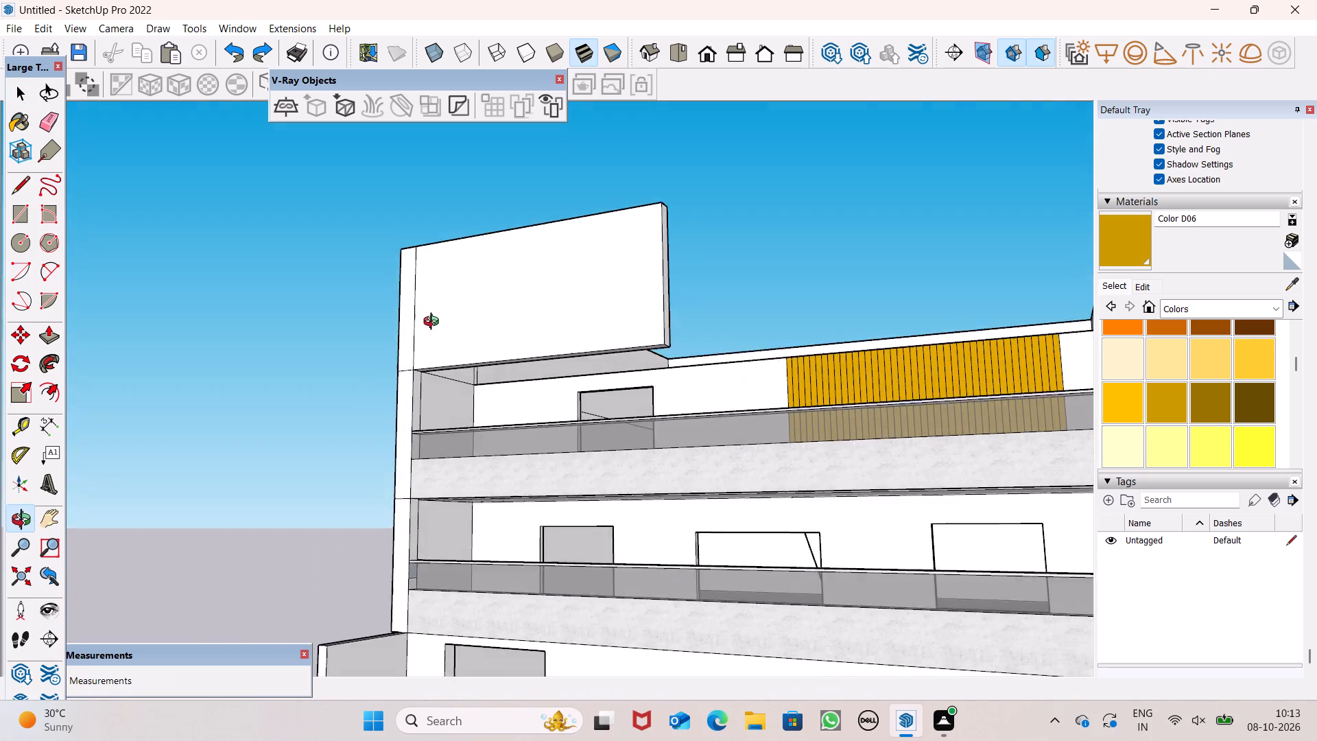
middle_click_drag(434, 323, 632, 442)
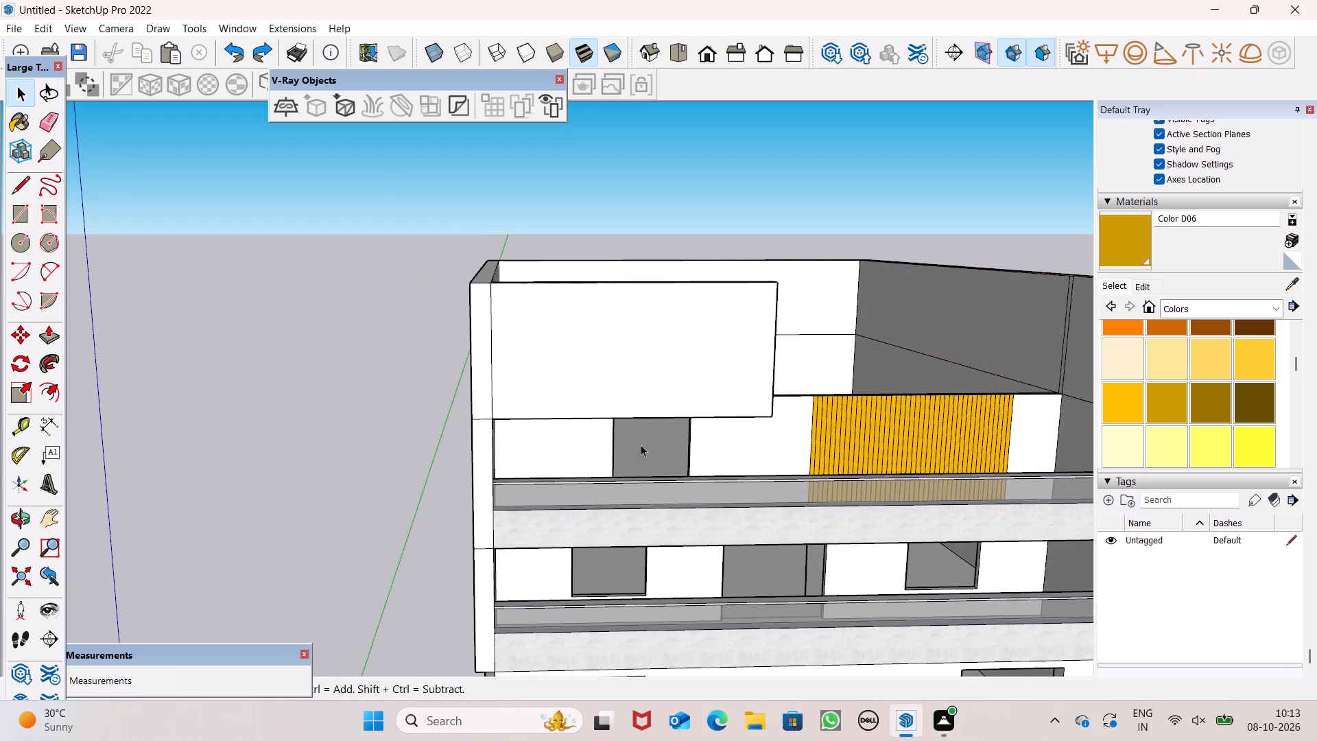
middle_click_drag(756, 454, 514, 414)
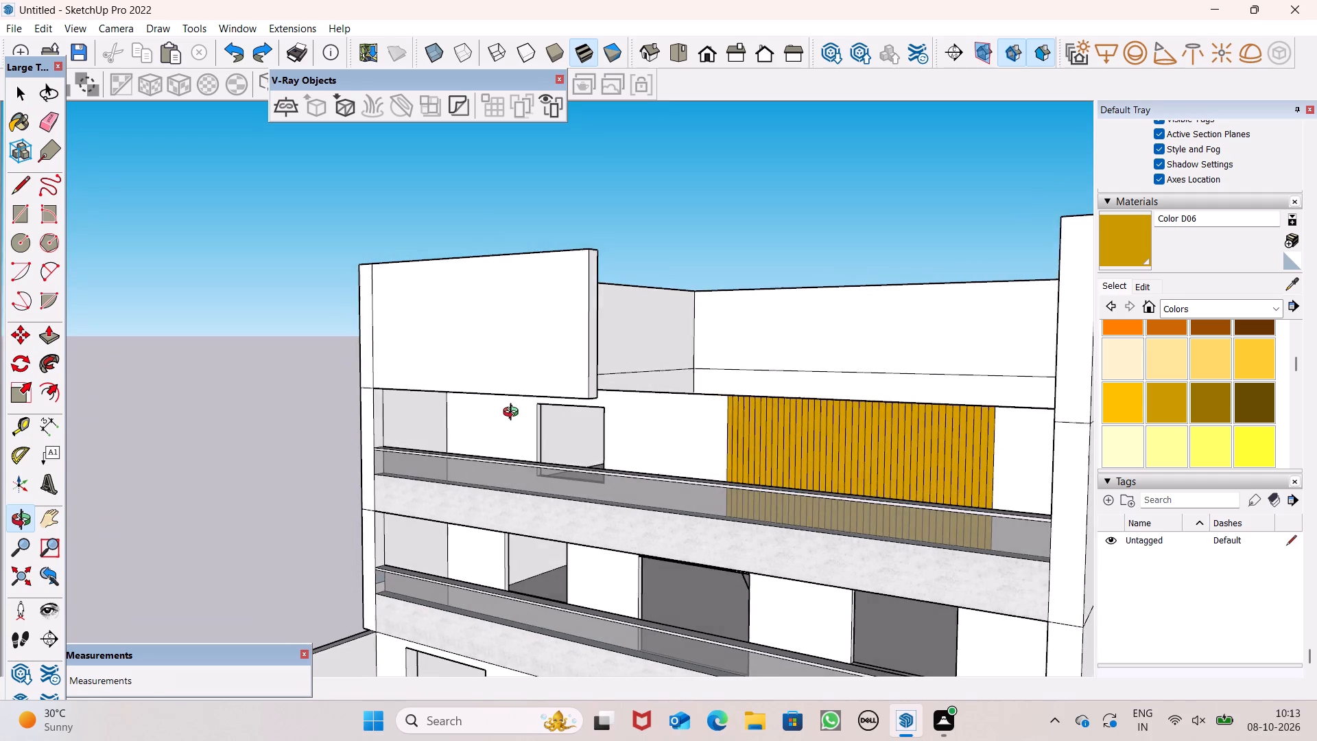
Measure the height of the slatted-wall storey along the side wall's front inner edge with the Dimension tool.
middle_click_drag(514, 414, 730, 393)
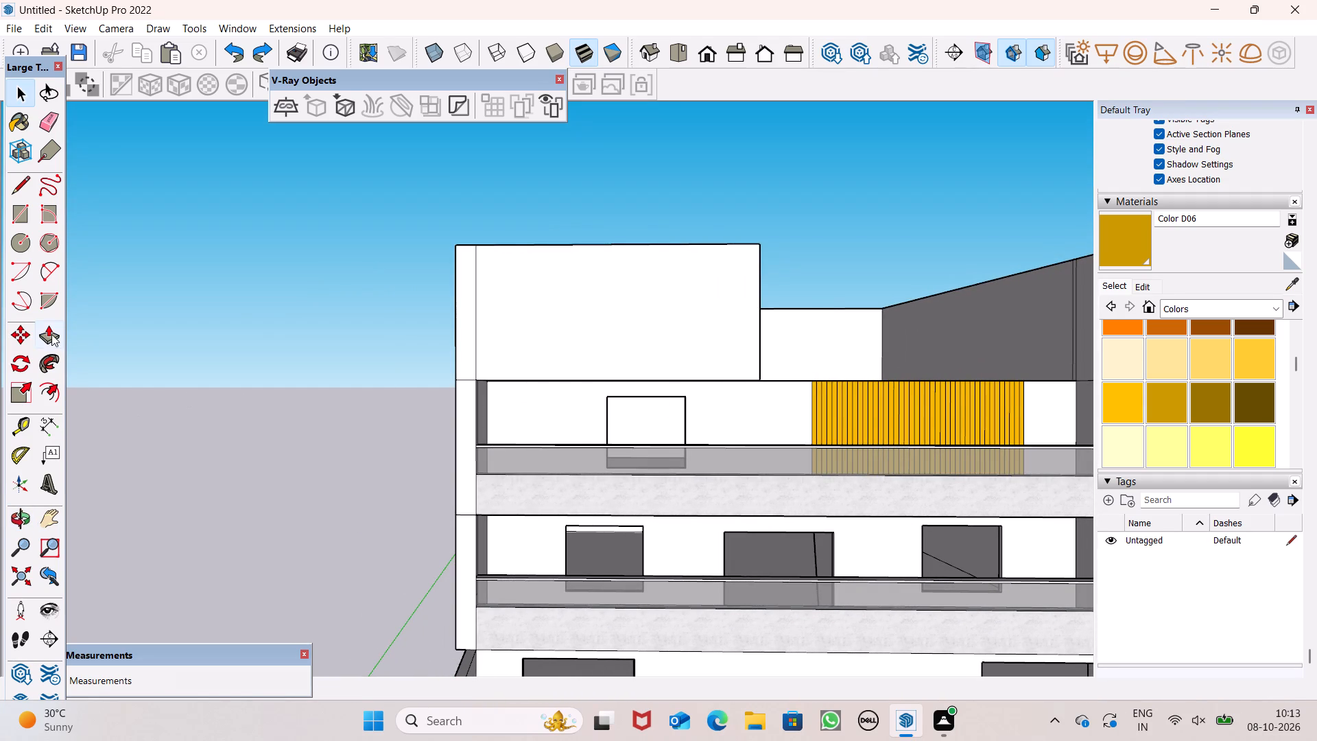
left_click(56, 420)
scroll(479, 408, "up", 4)
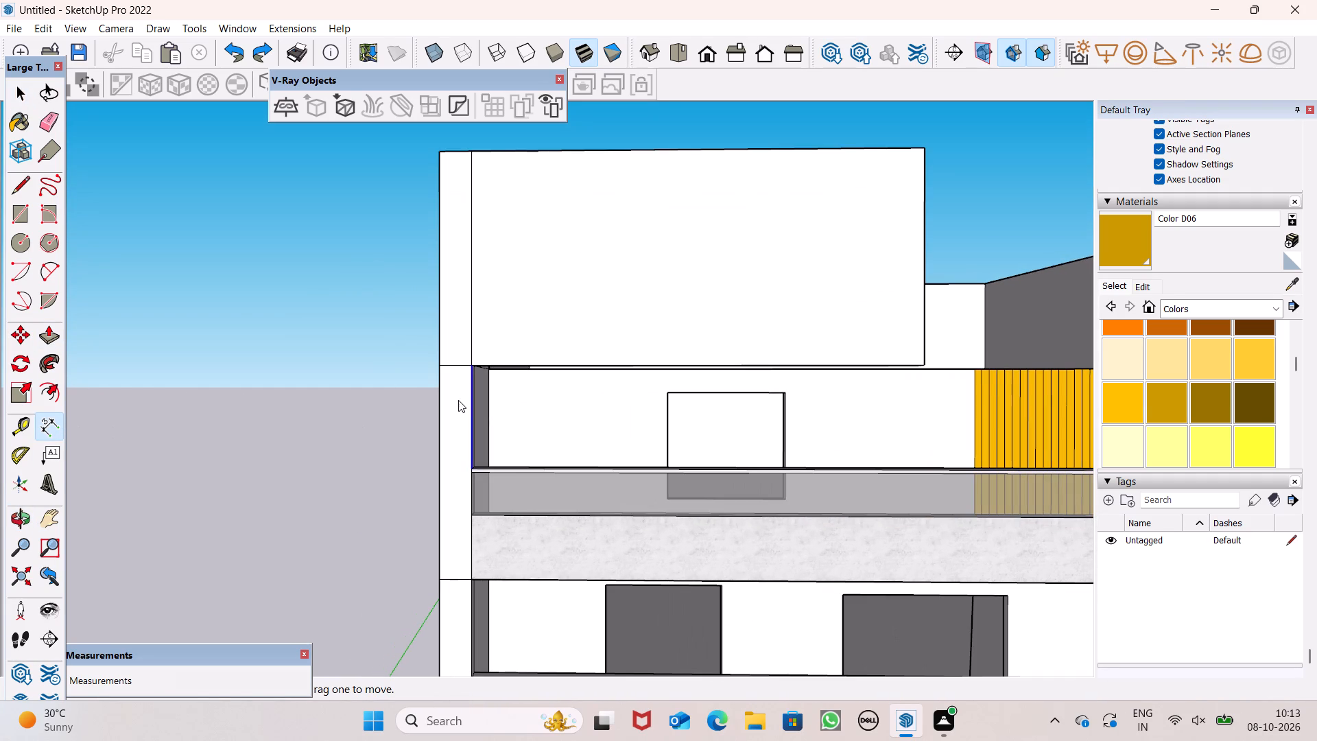
left_click(469, 373)
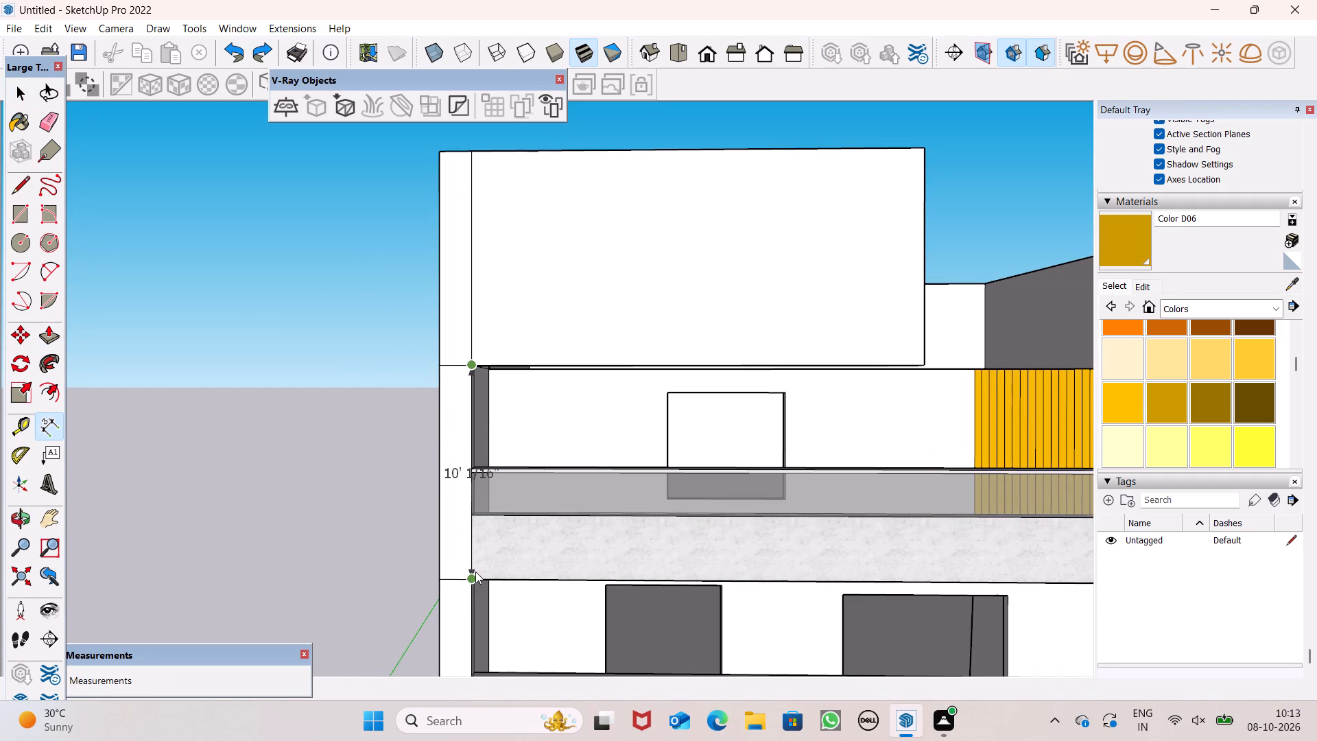
key("space")
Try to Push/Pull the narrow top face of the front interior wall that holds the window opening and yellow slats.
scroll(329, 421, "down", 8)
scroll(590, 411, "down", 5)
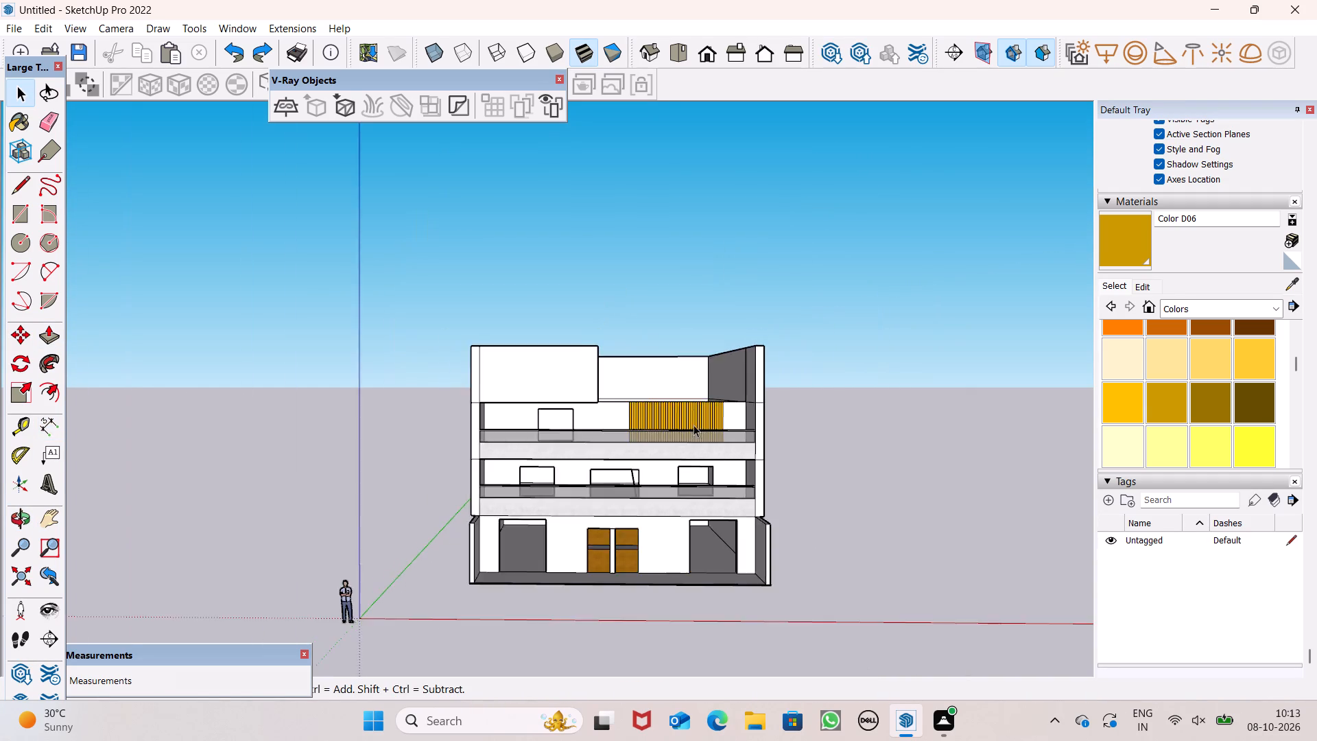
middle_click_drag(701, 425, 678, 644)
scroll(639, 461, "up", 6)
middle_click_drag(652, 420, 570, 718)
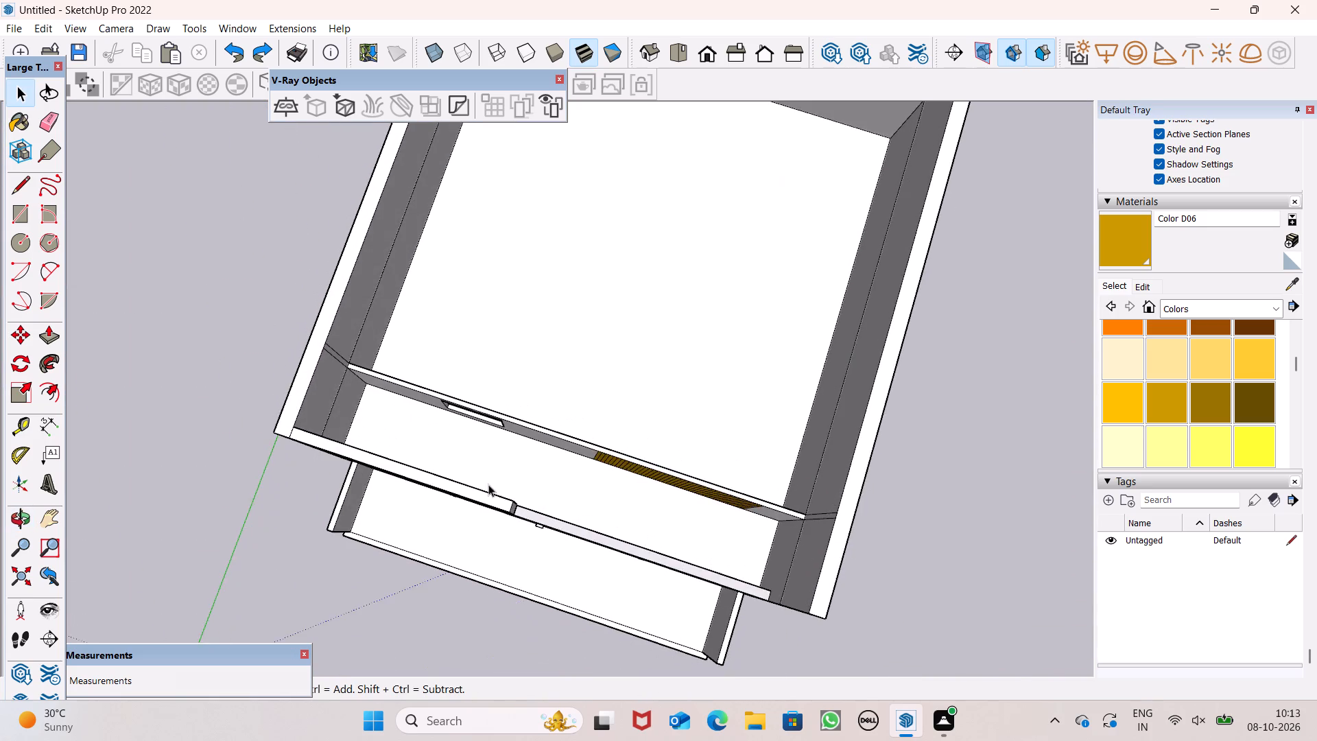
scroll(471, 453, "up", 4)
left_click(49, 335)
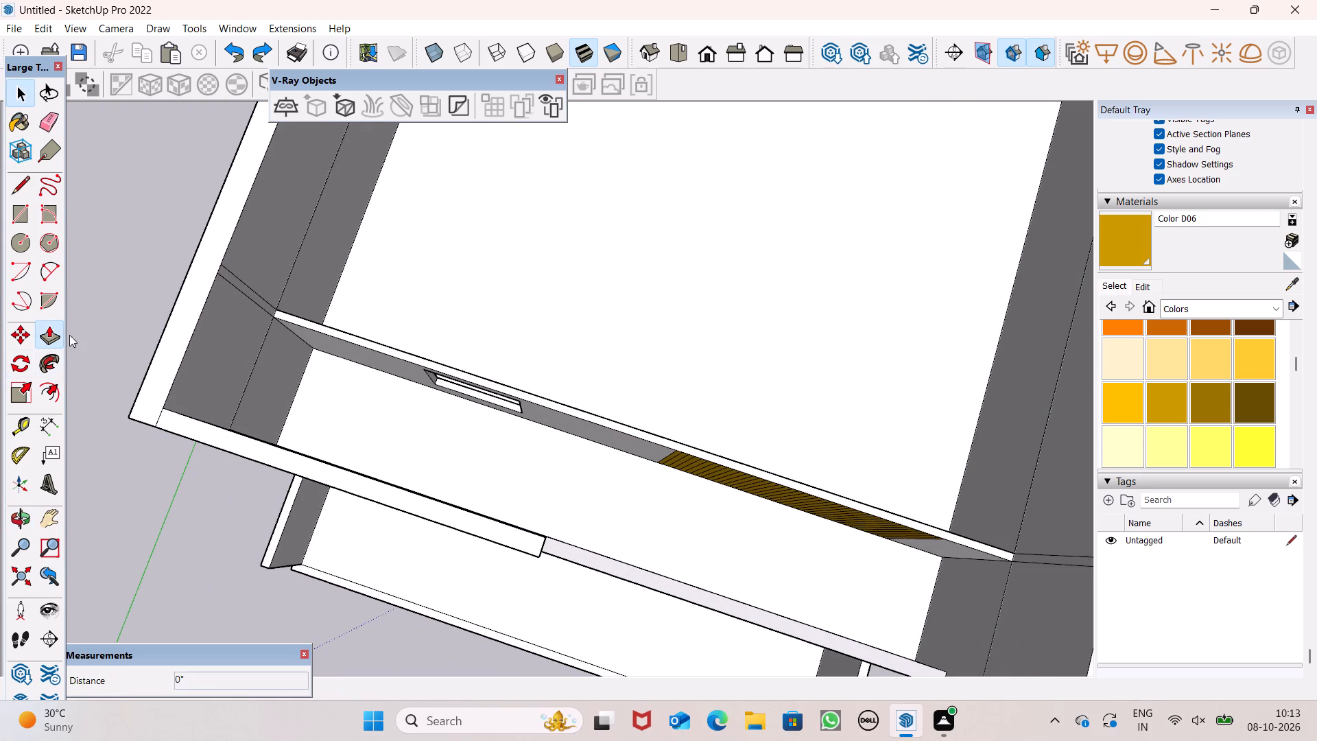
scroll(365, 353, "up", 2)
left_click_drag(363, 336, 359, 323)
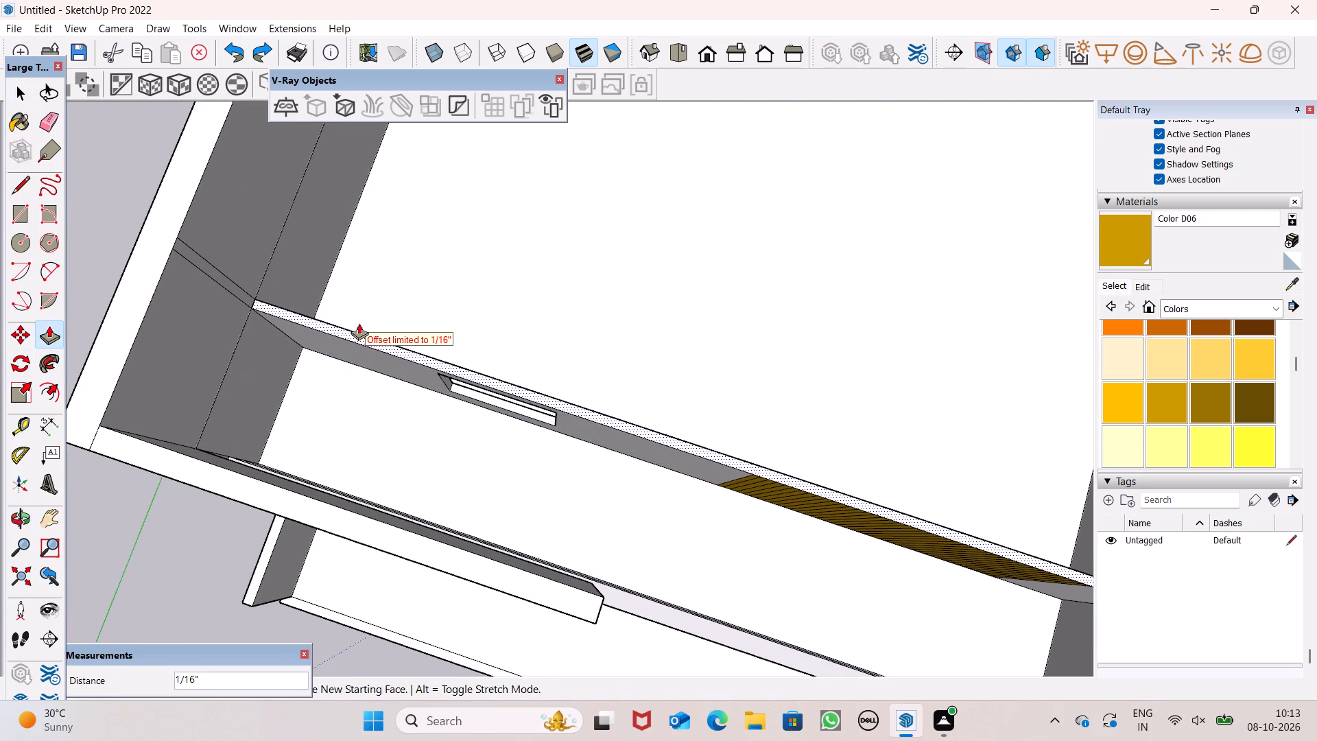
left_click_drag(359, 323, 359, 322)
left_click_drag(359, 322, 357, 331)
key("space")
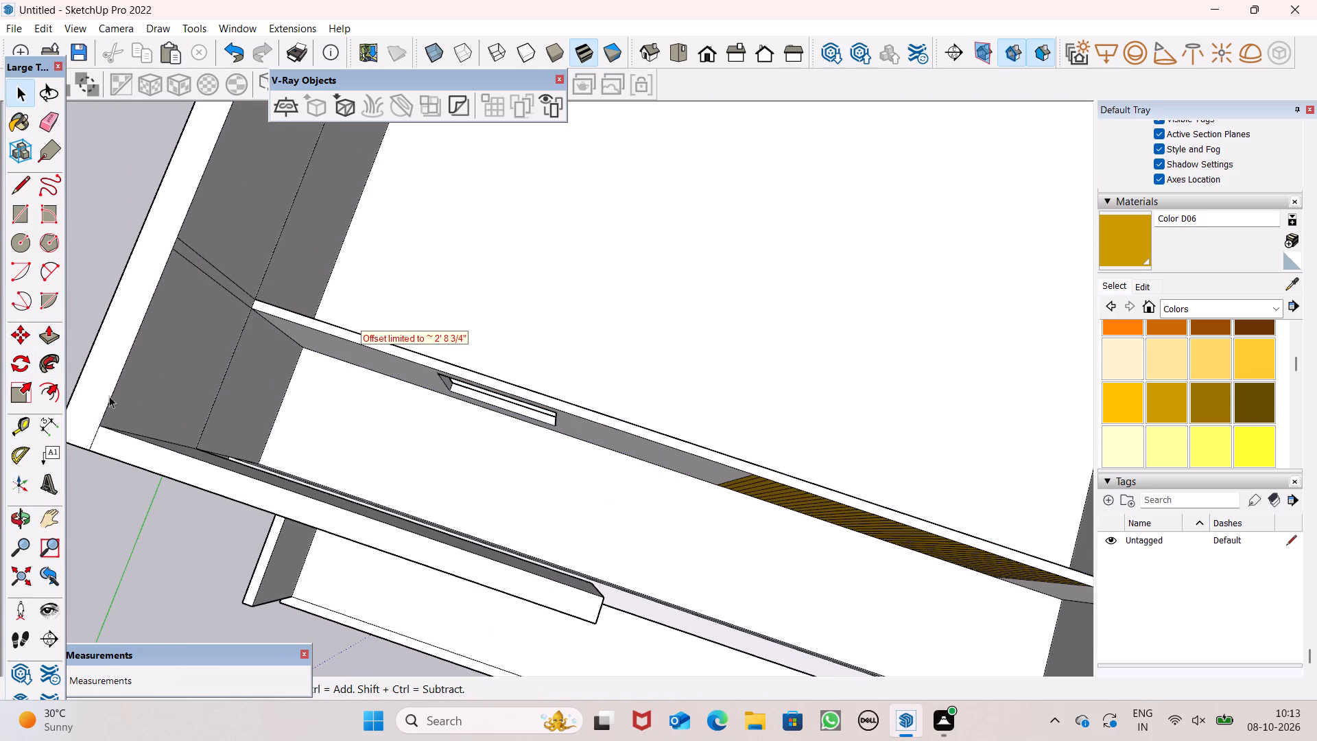
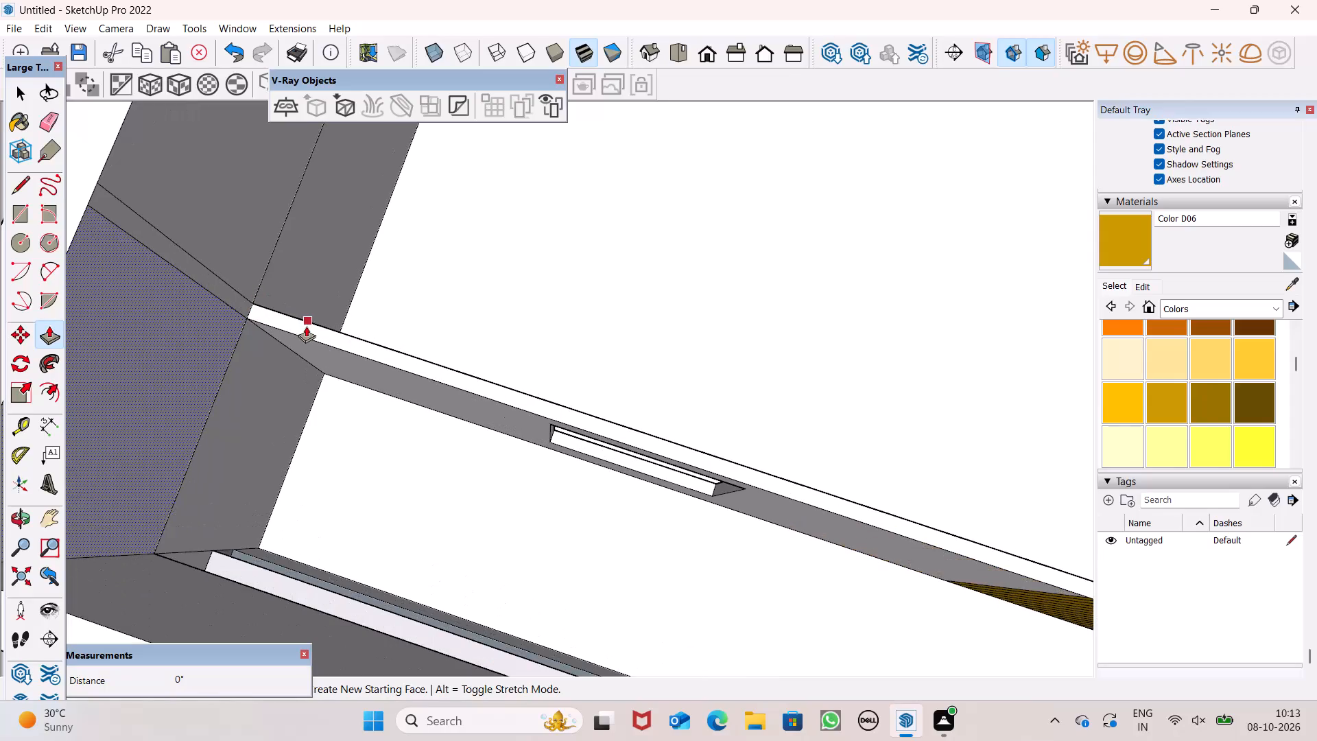
Push/Pull the narrow top face of the front interior wall with the window opening and yellow slats up by 4'.
scroll(562, 358, "down", 4)
left_click(167, 250)
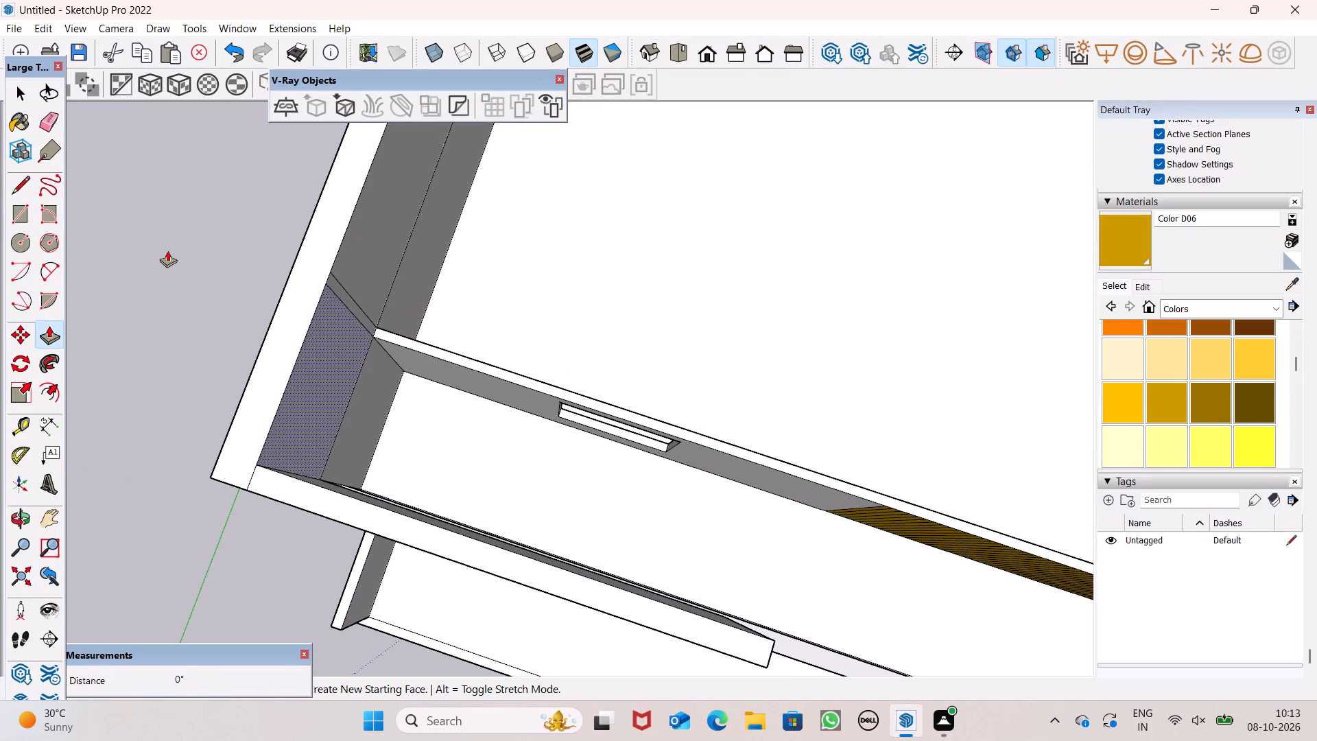
key("space")
left_click(167, 249)
left_click(44, 335)
scroll(335, 292, "up", 2)
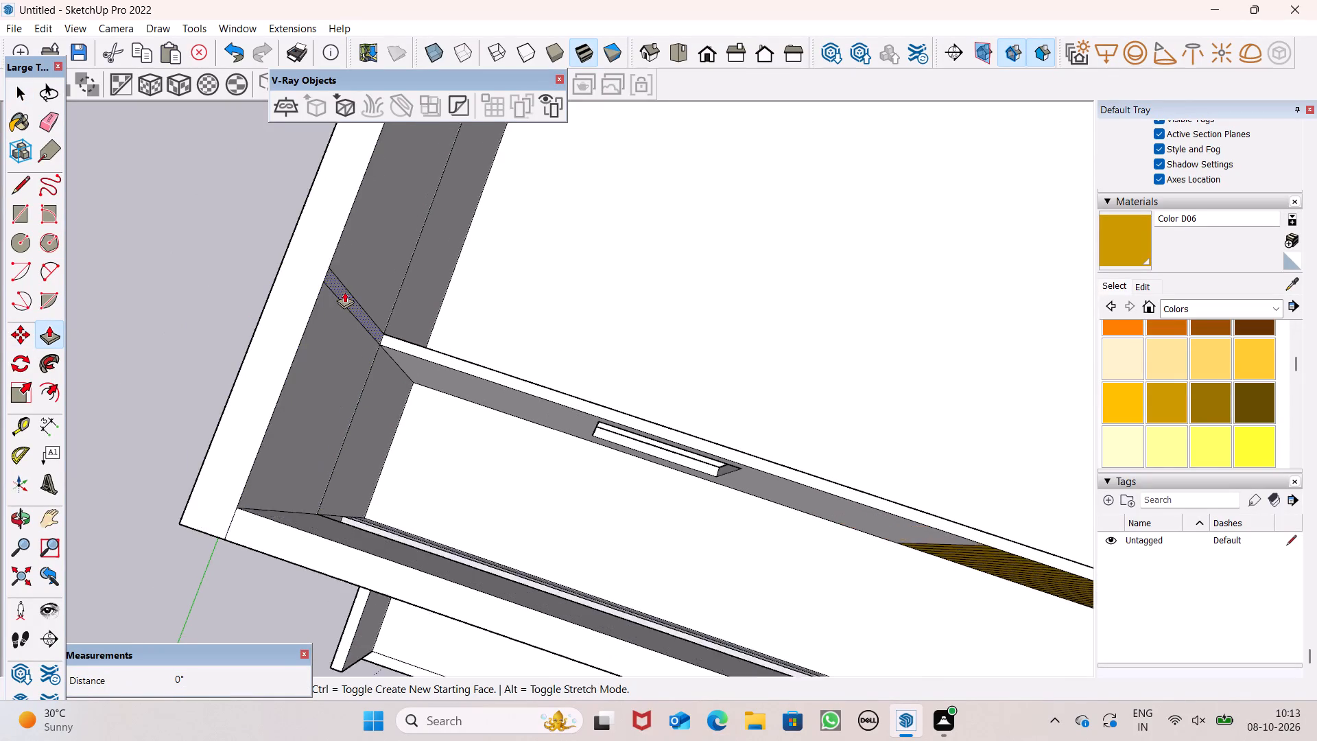
scroll(344, 292, "up", 2)
left_click_drag(410, 351, 412, 327)
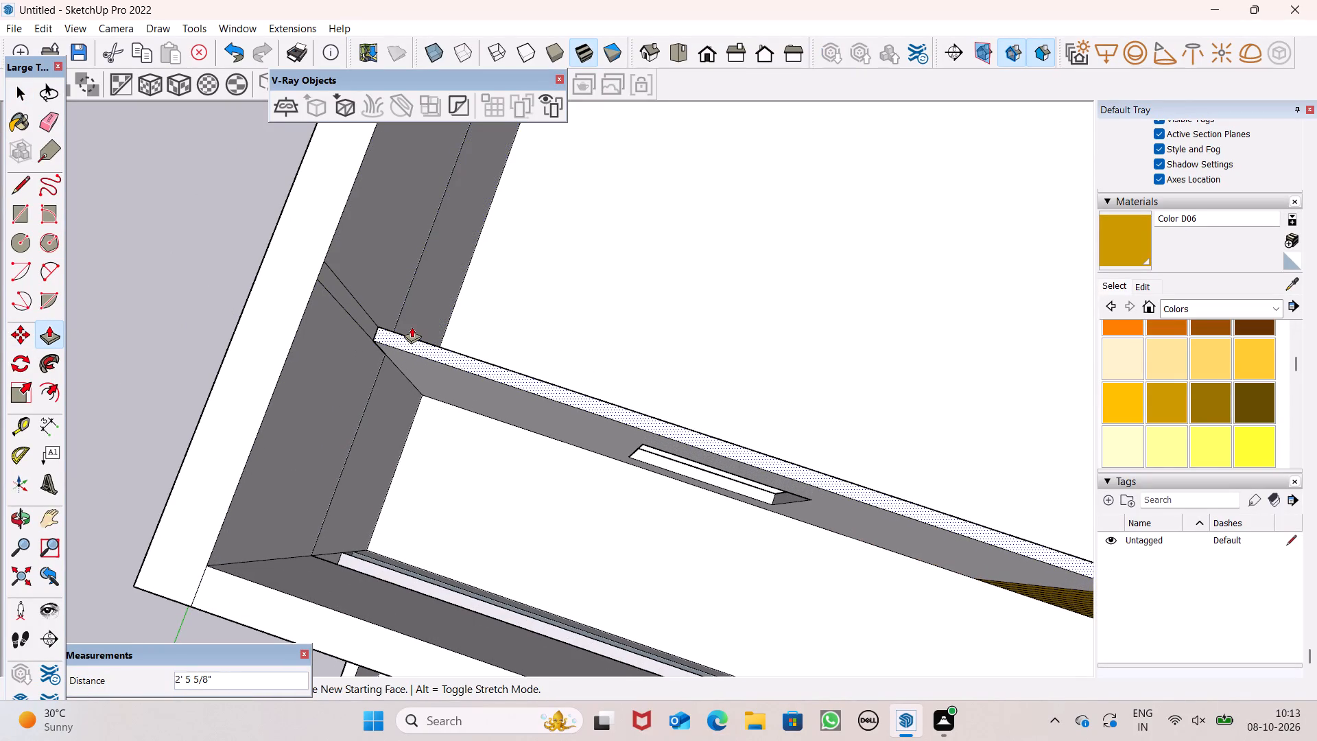
left_click_drag(412, 327, 409, 320)
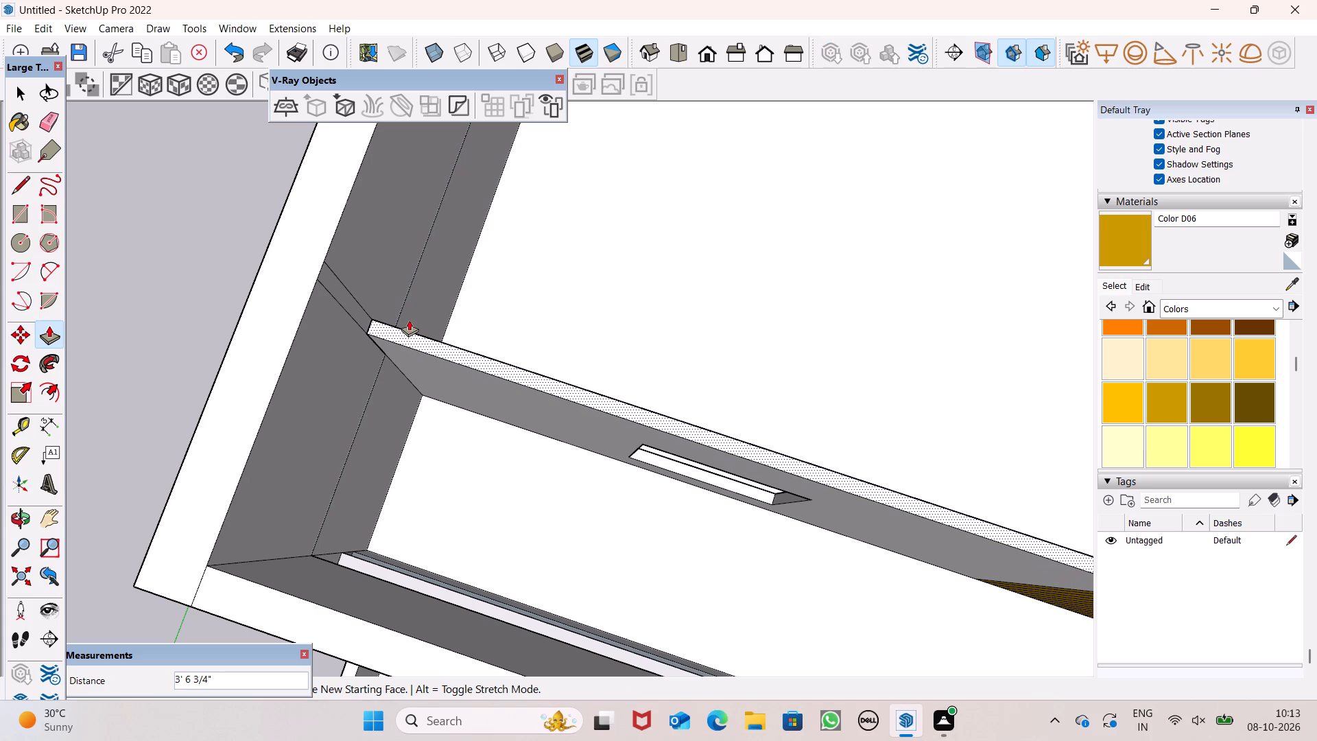
left_click_drag(409, 320, 409, 318)
type("4'")
key("Return")
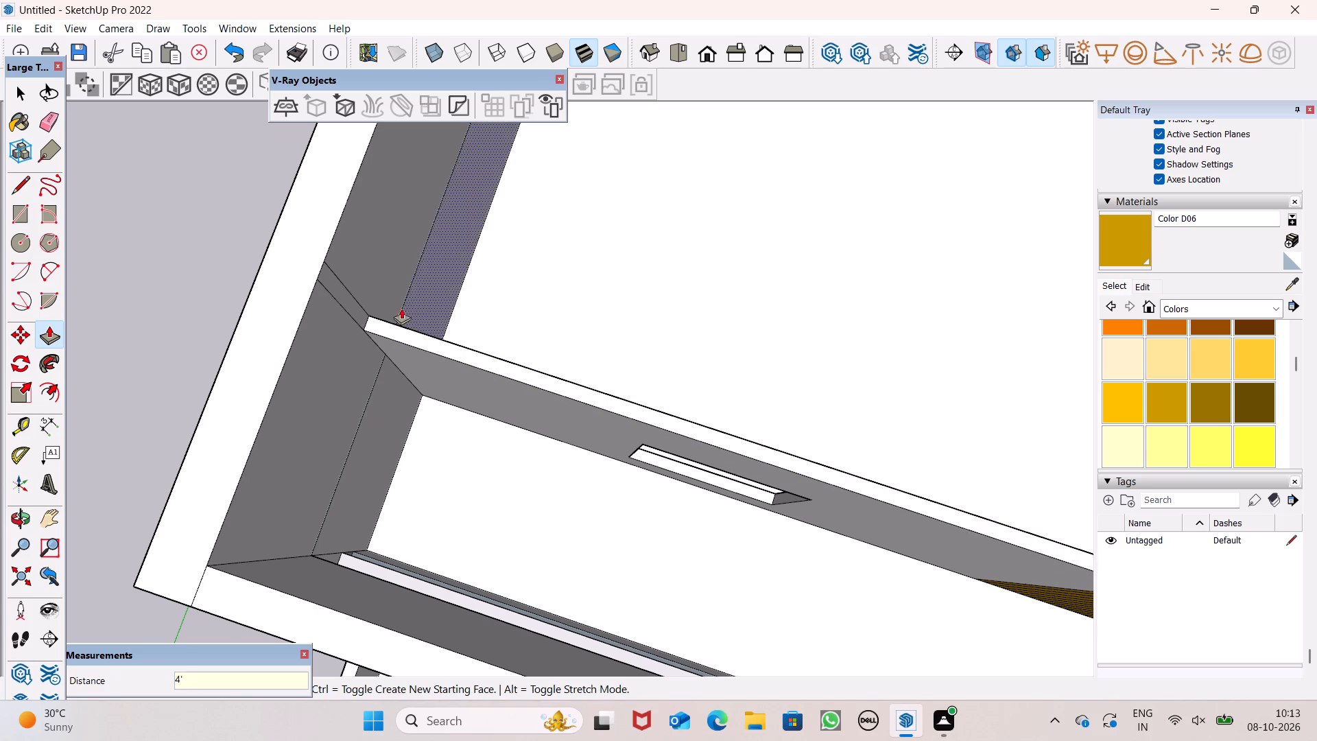
Push/Pull the underside of the top storey's overhanging front panel up 4', level with the top of the slatted interior wall.
scroll(372, 279, "down", 13)
scroll(321, 379, "up", 1)
middle_click_drag(321, 379, 401, 205)
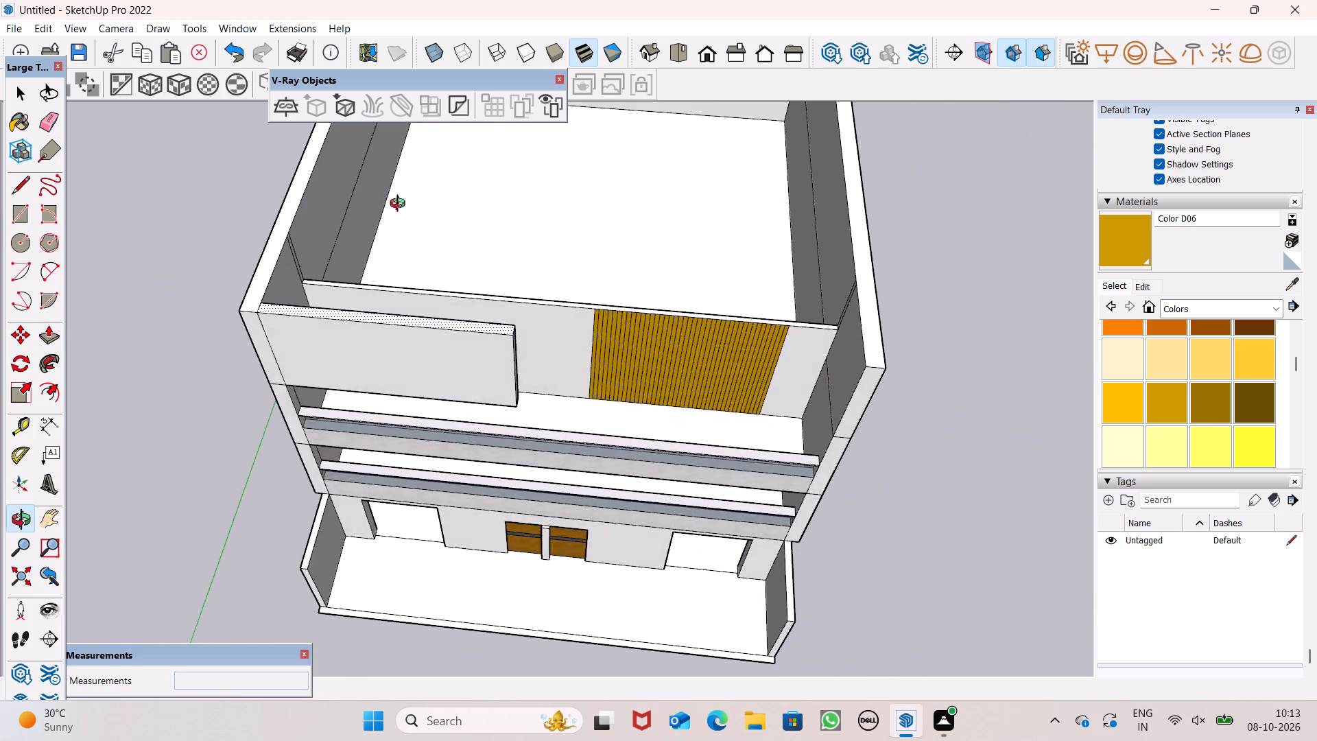
middle_click_drag(401, 205, 355, 8)
scroll(499, 419, "up", 6)
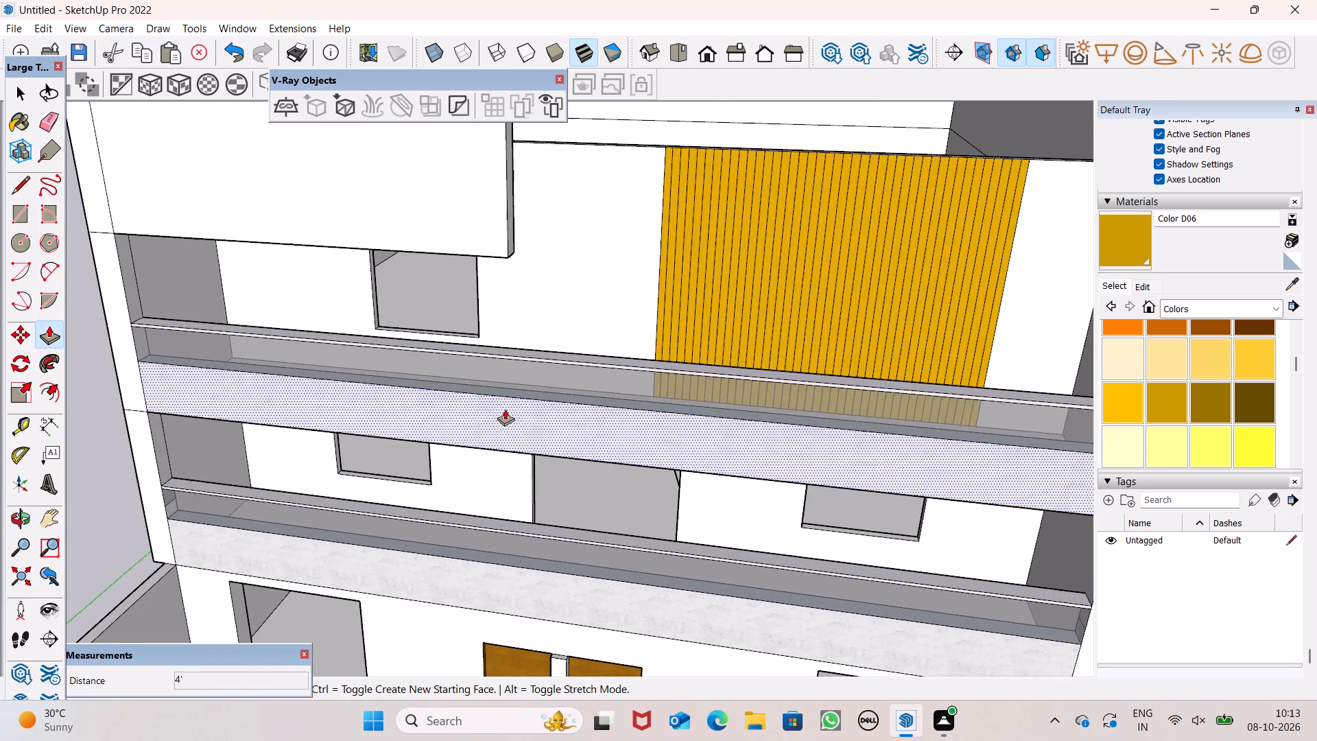
middle_click_drag(559, 378, 453, 231)
scroll(453, 231, "up", 8)
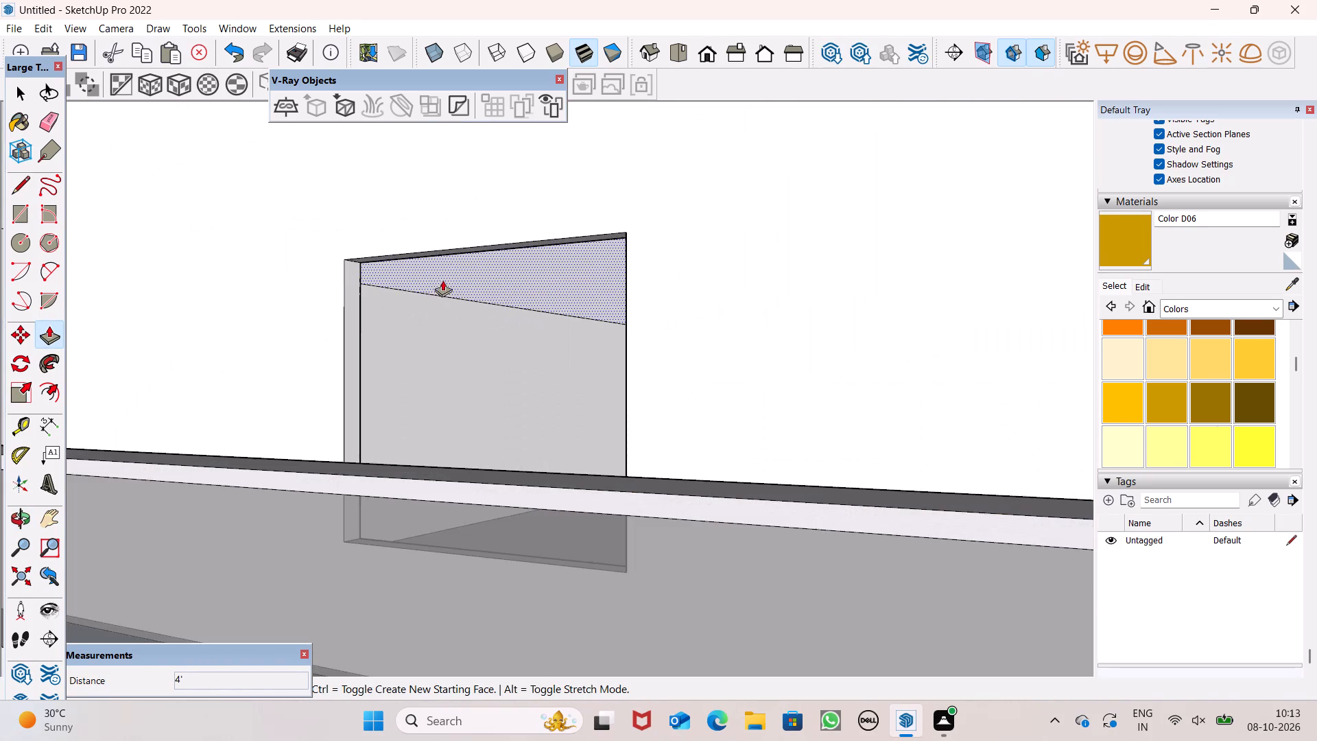
scroll(470, 286, "down", 2)
middle_click_drag(534, 415, 565, 468)
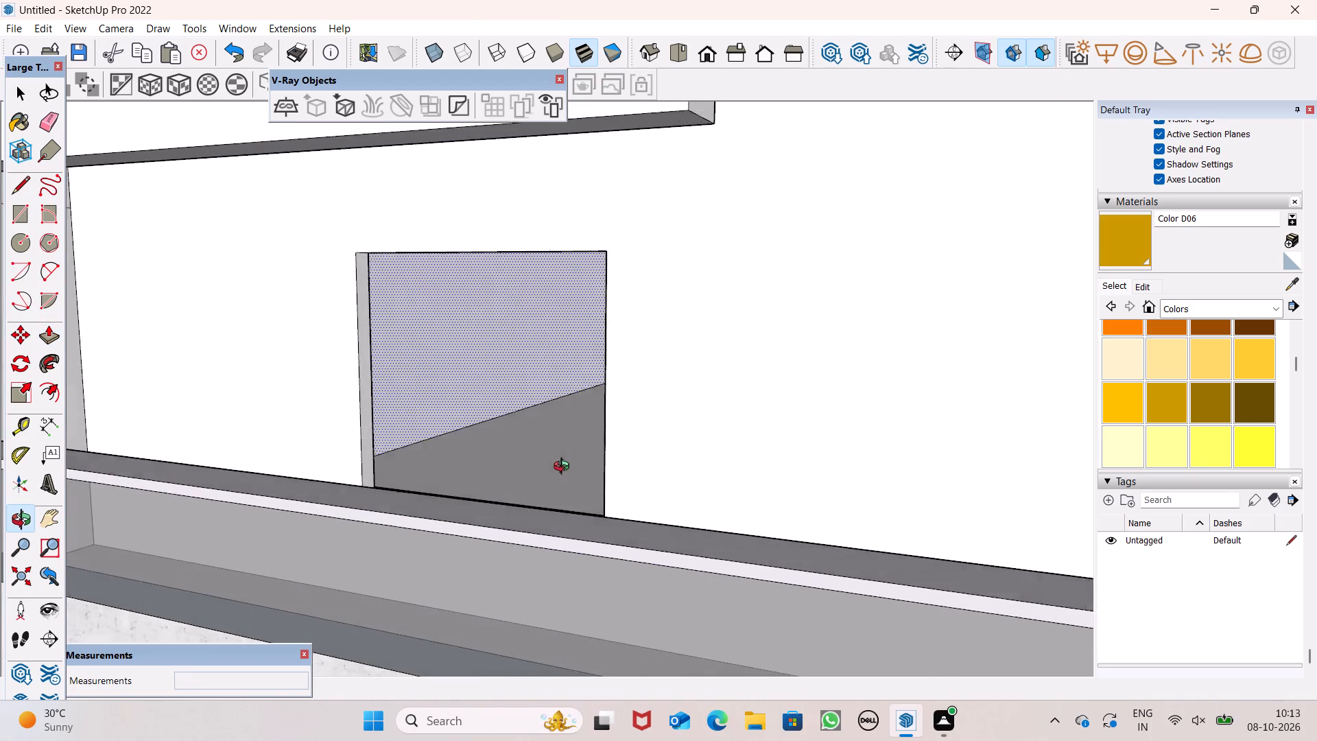
middle_click_drag(565, 468, 591, 428)
scroll(476, 370, "down", 9)
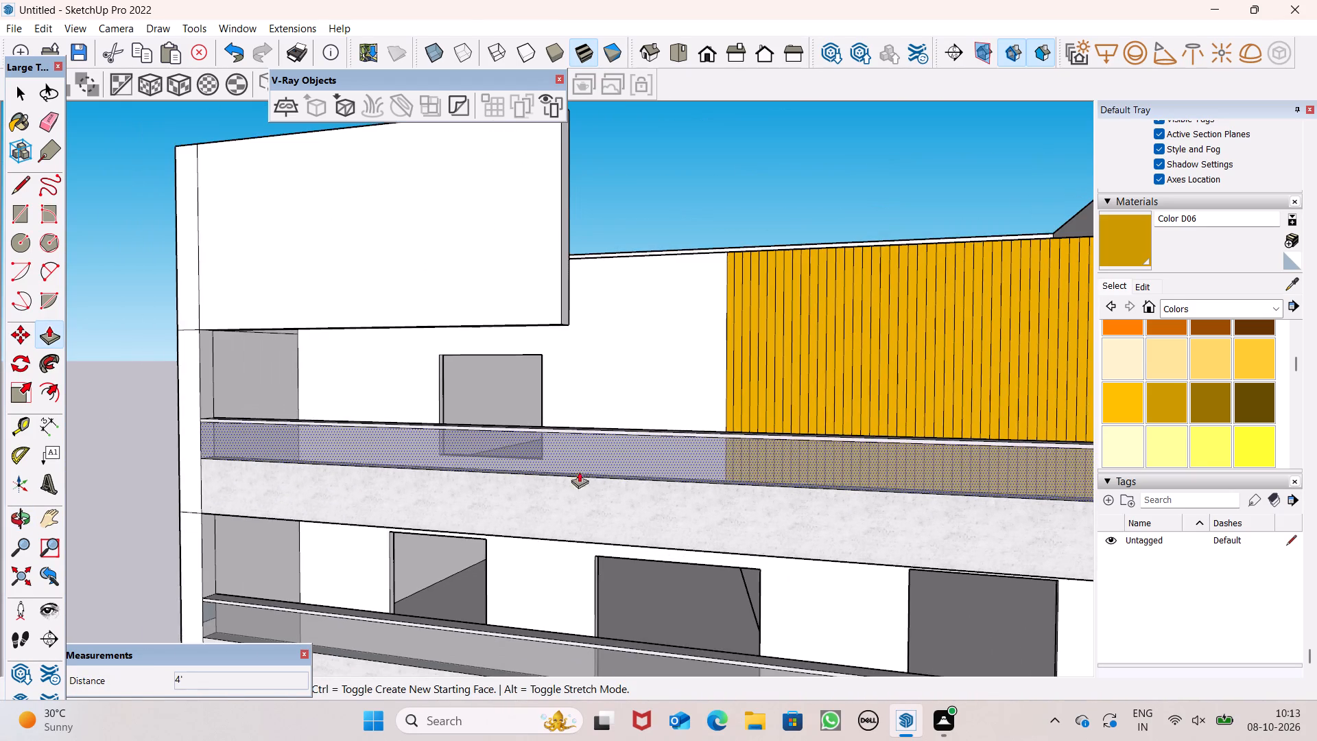
scroll(640, 415, "down", 9)
middle_click_drag(658, 431, 514, 576)
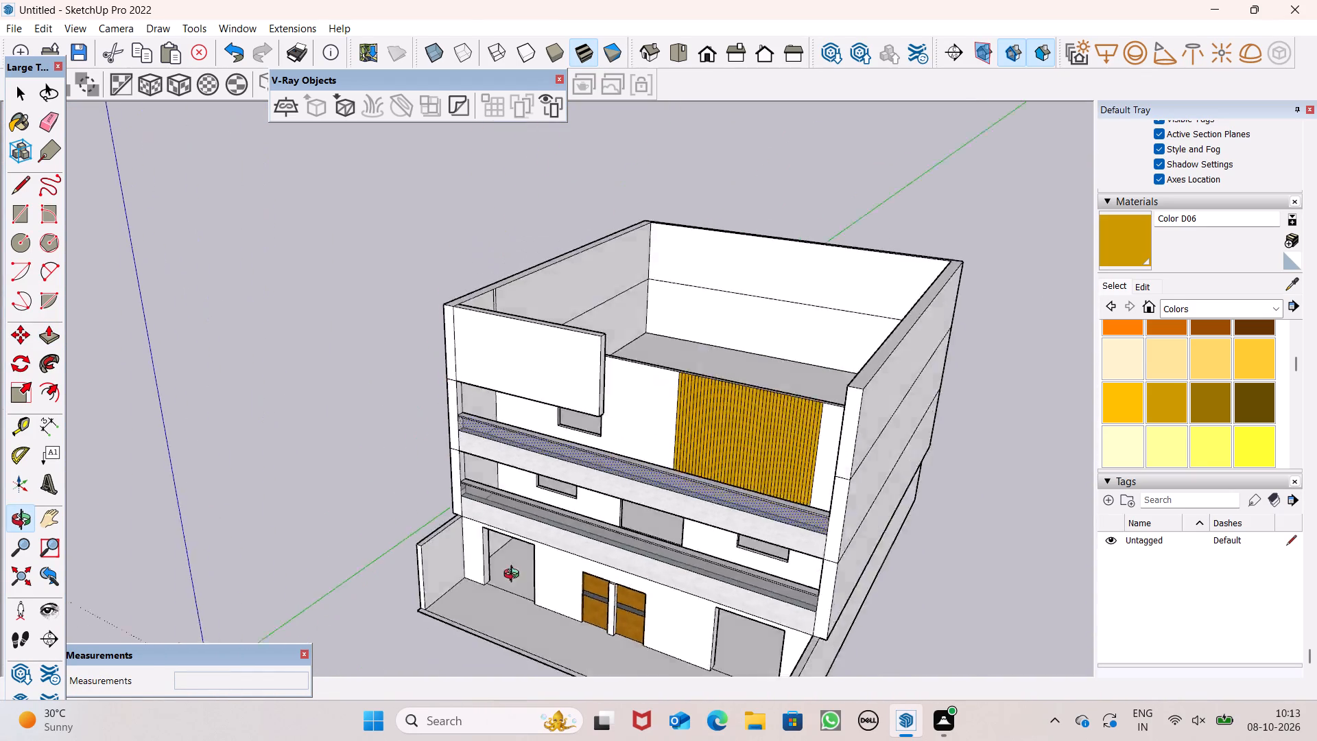
middle_click_drag(514, 576, 170, 551)
scroll(472, 419, "up", 6)
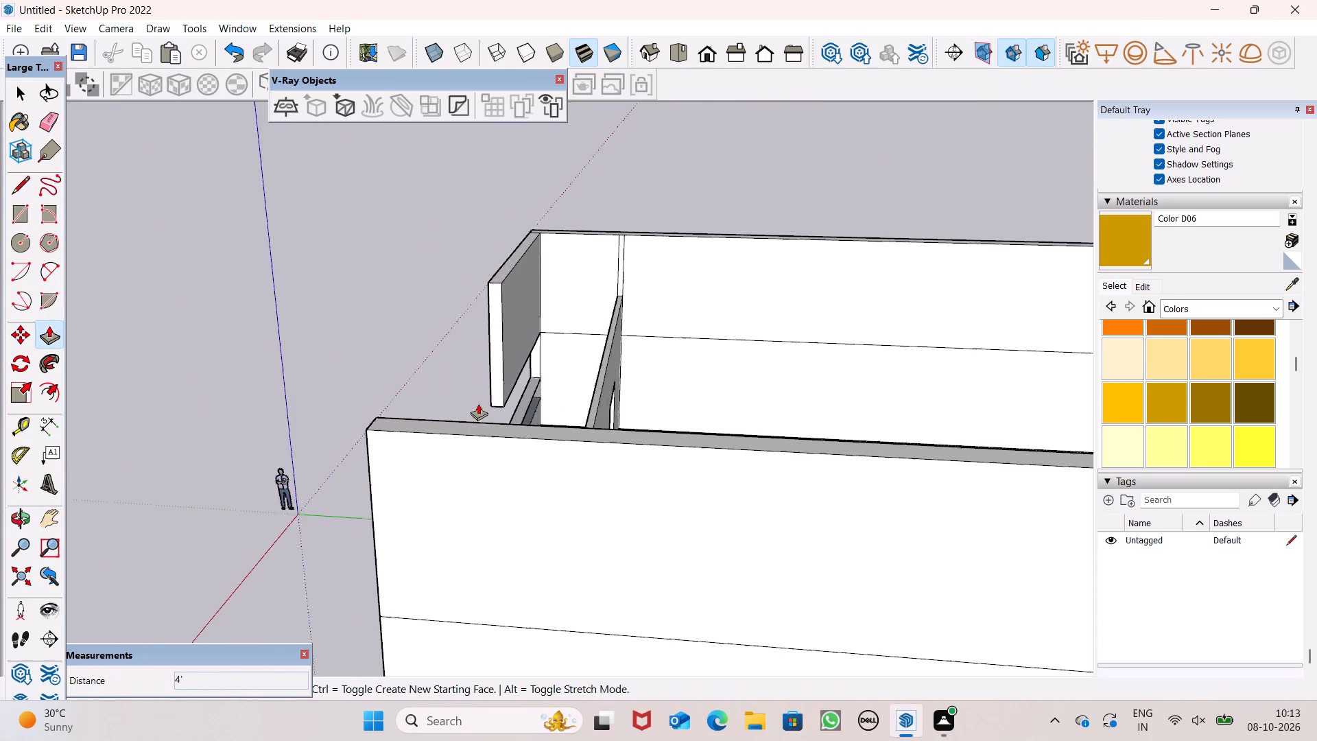
scroll(478, 403, "up", 2)
scroll(556, 355, "up", 7)
middle_click_drag(486, 458, 501, 314)
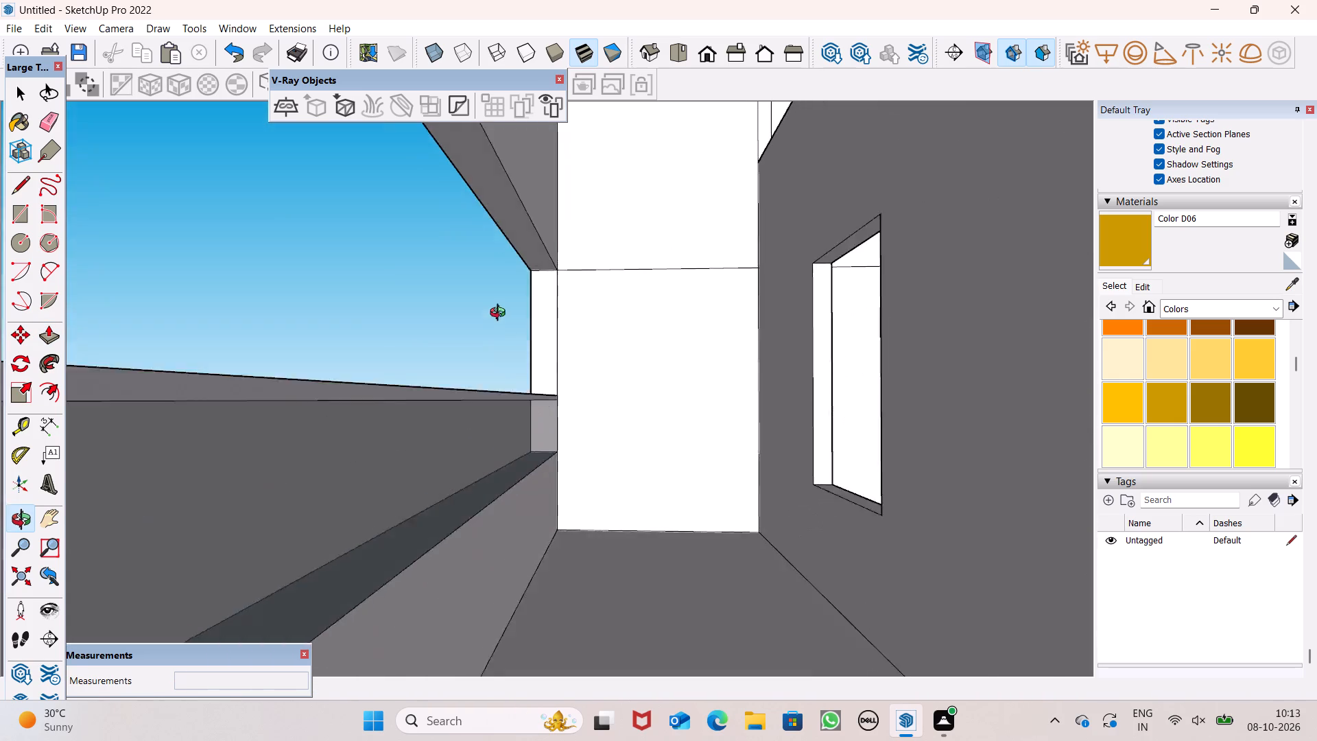
middle_click_drag(501, 314, 496, 302)
left_click_drag(497, 191, 510, 155)
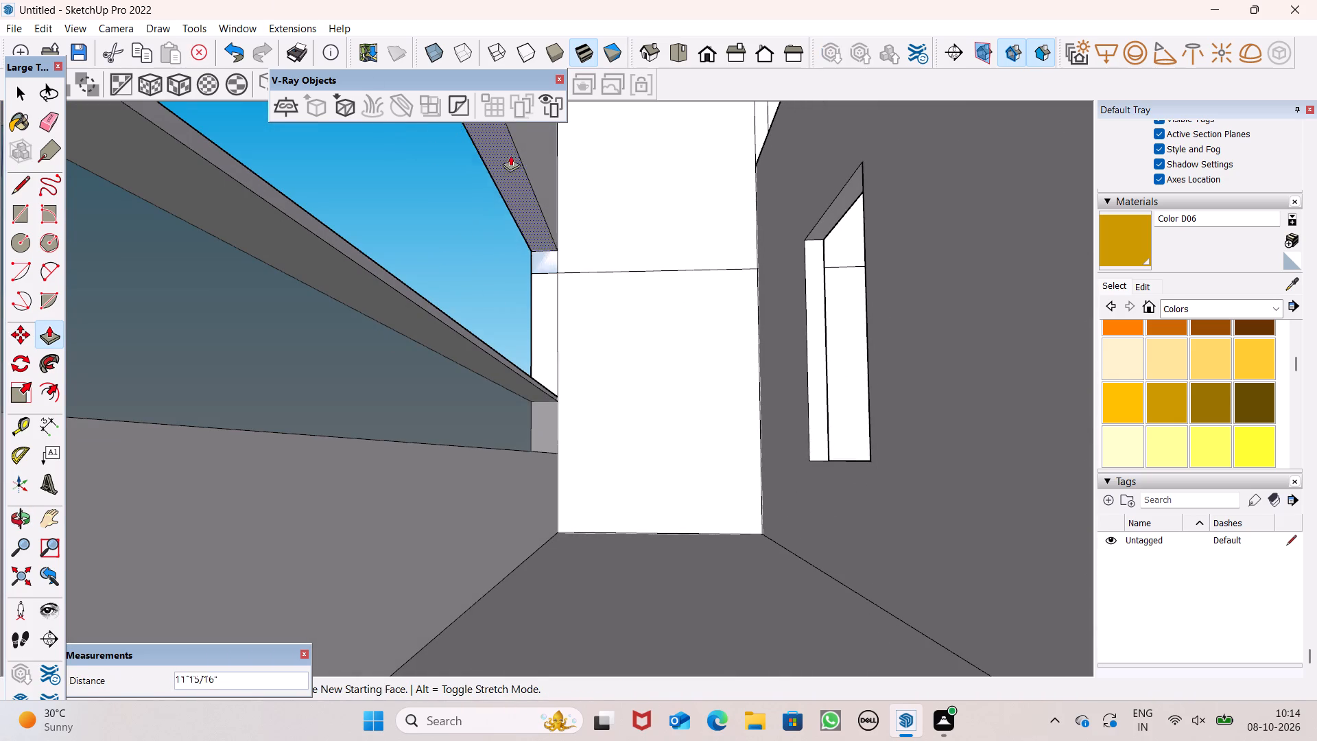
left_click_drag(510, 155, 774, 132)
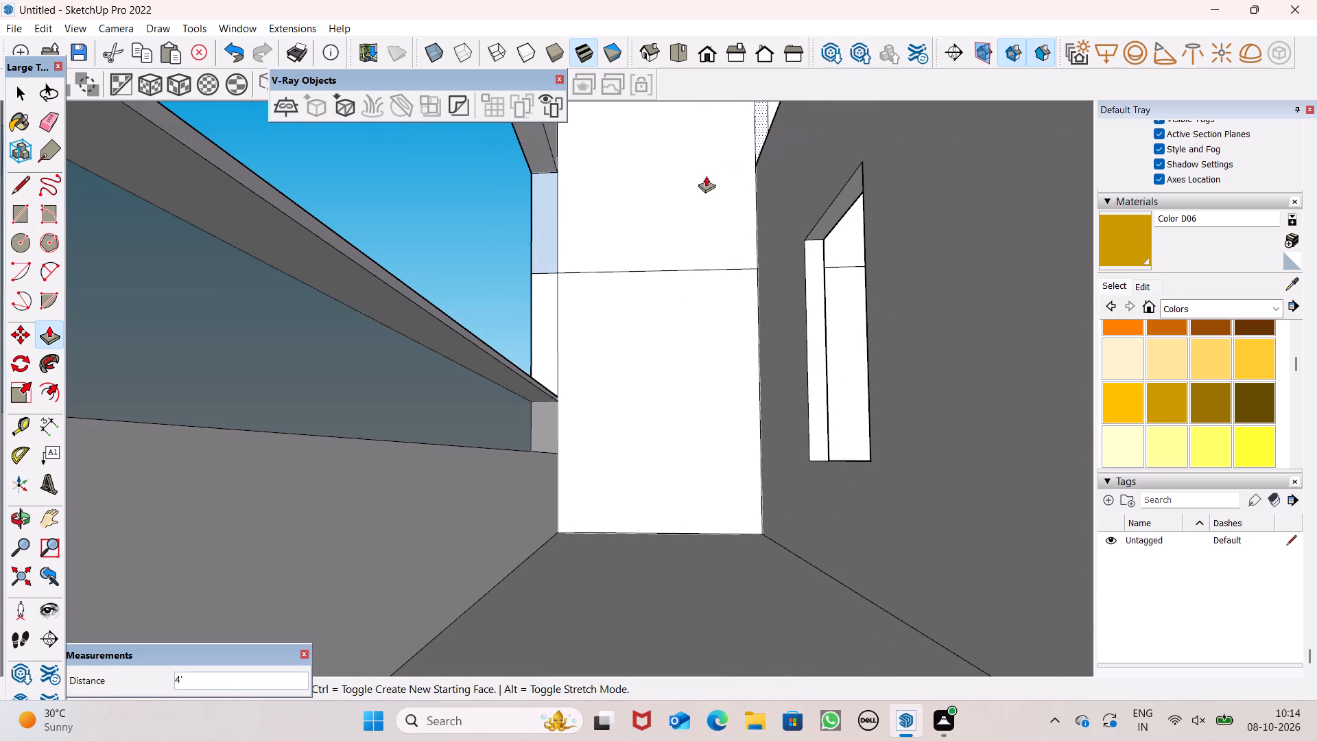
Examine the whole building from the front, at an isometric angle and from above, including the front panel, slatted wall and parapet bands.
scroll(621, 266, "down", 10)
middle_click_drag(626, 281, 775, 303)
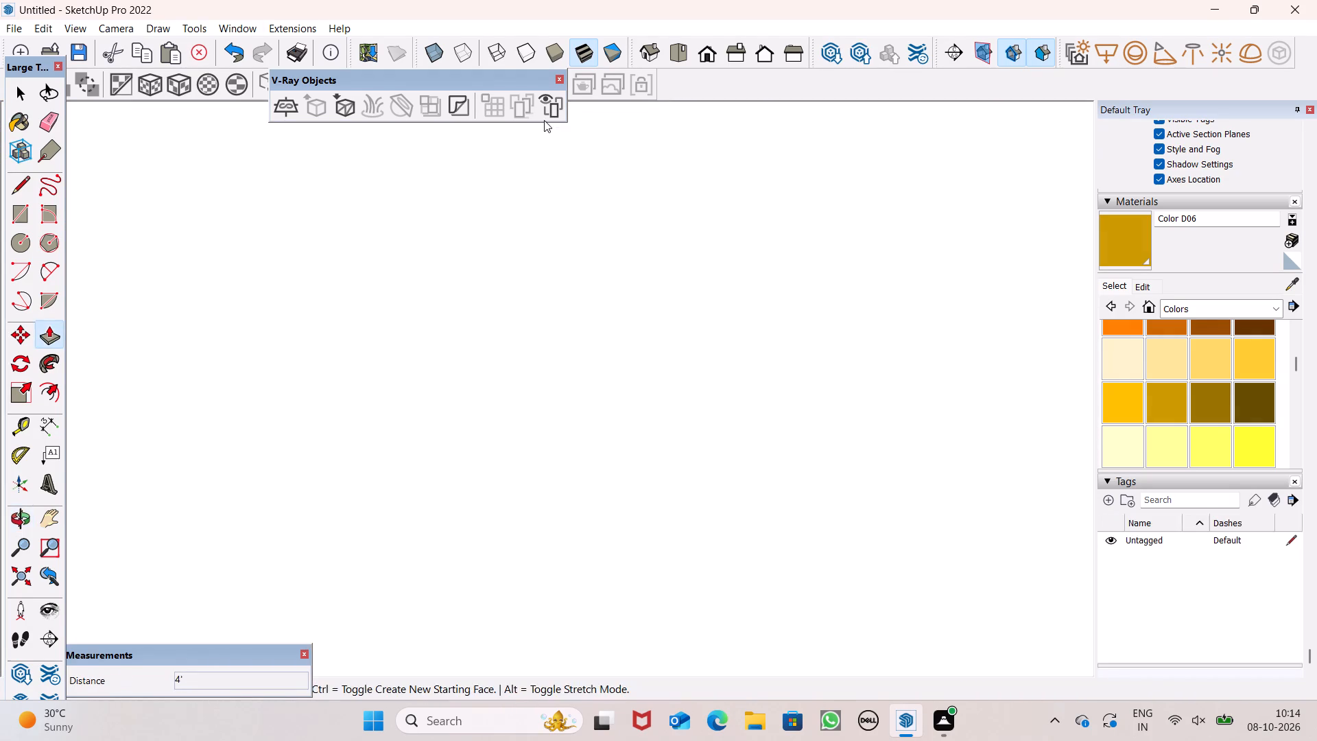
left_click(709, 62)
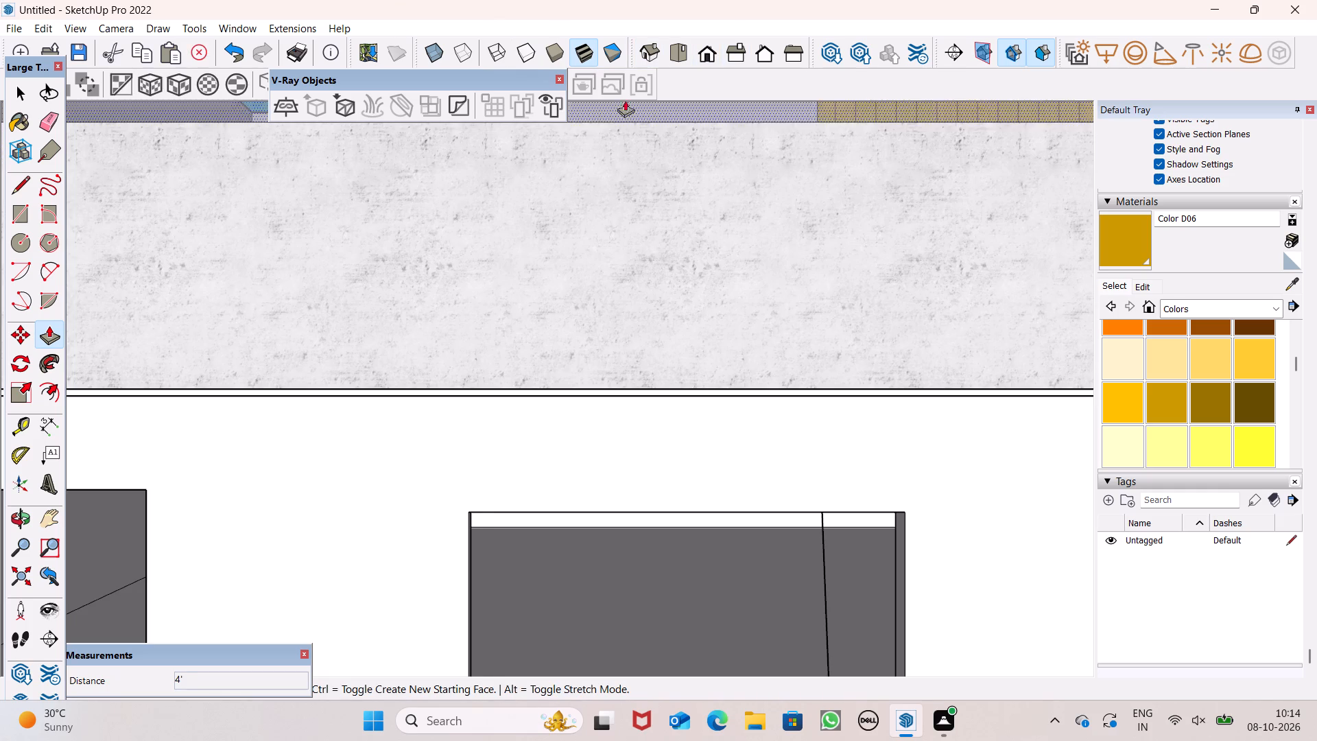
left_click(652, 59)
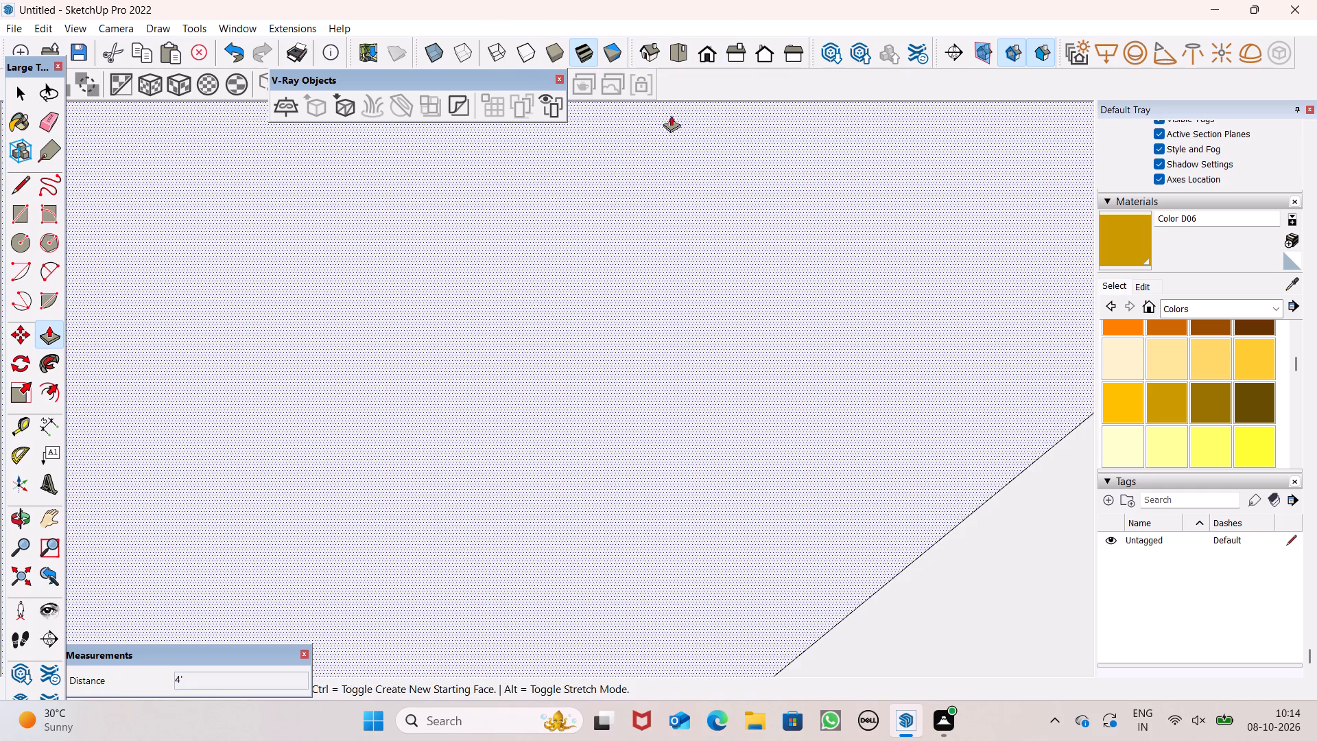
scroll(697, 189, "down", 16)
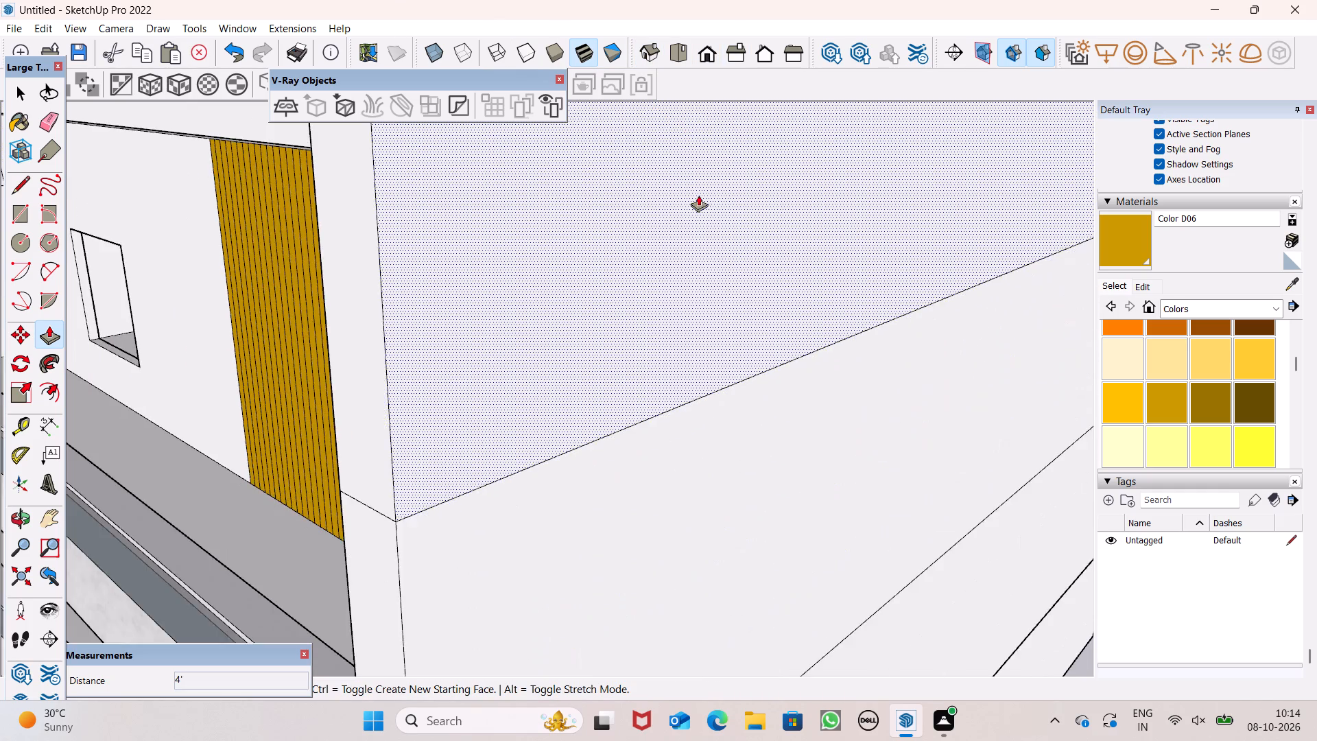
scroll(683, 218, "down", 16)
scroll(724, 200, "down", 11)
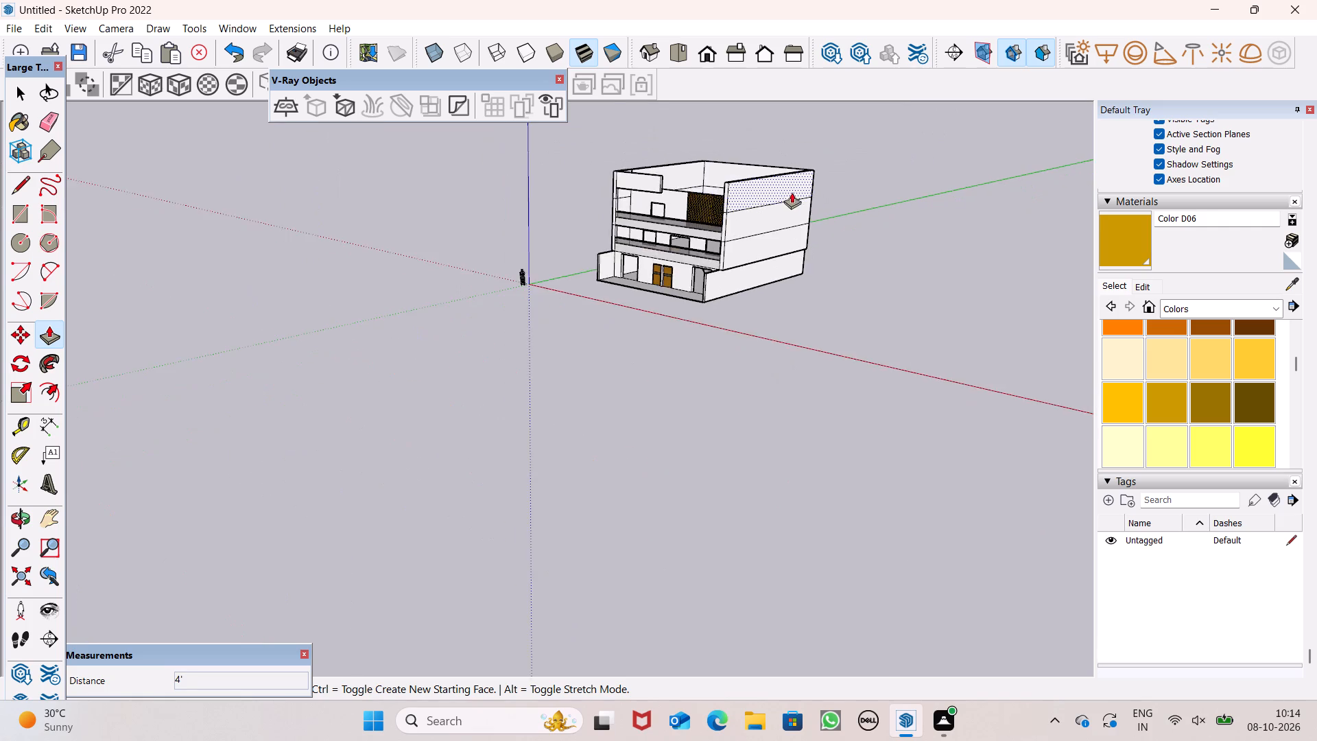
scroll(792, 192, "down", 6)
middle_click_drag(785, 271, 903, 254)
scroll(683, 202, "up", 3)
scroll(681, 204, "down", 1)
scroll(680, 207, "up", 2)
middle_click_drag(700, 274, 841, 320)
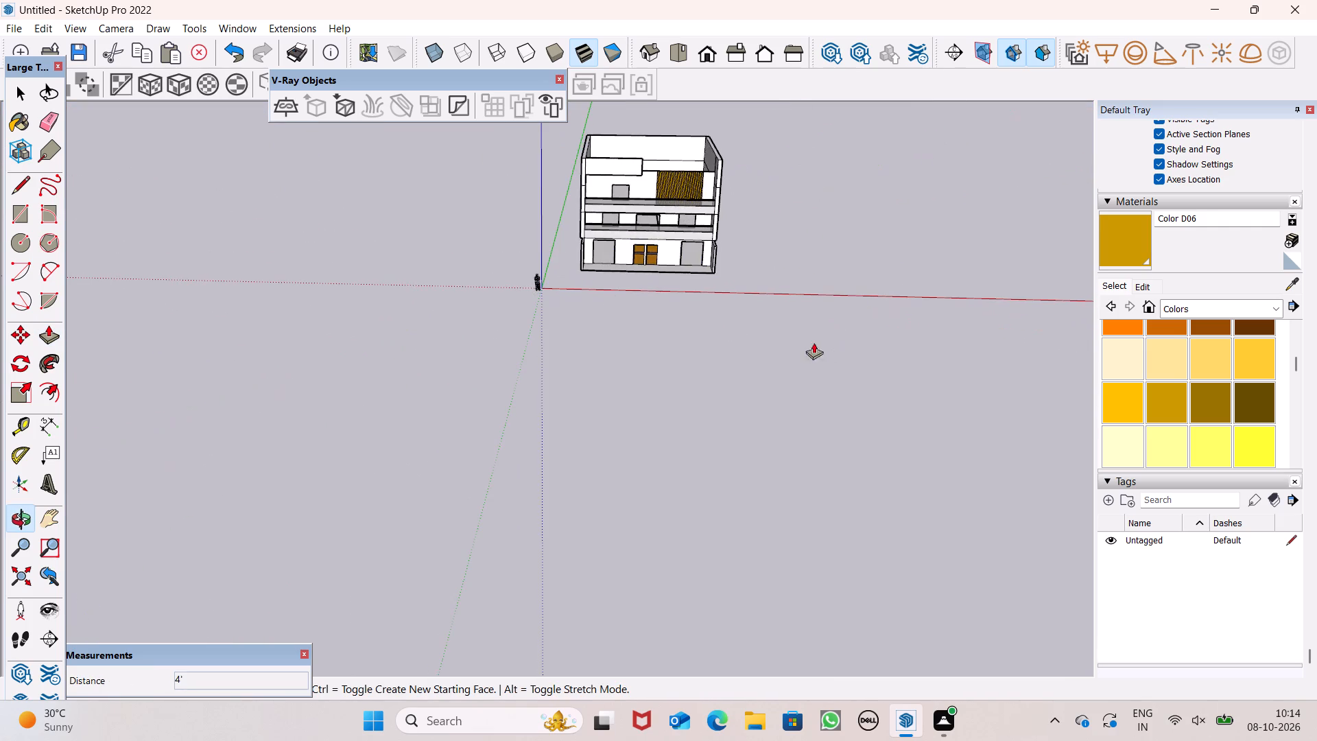
scroll(591, 211, "up", 7)
scroll(726, 281, "down", 7)
scroll(791, 175, "up", 5)
scroll(791, 175, "down", 1)
scroll(768, 206, "up", 7)
scroll(763, 224, "down", 3)
middle_click_drag(766, 232, 811, 391)
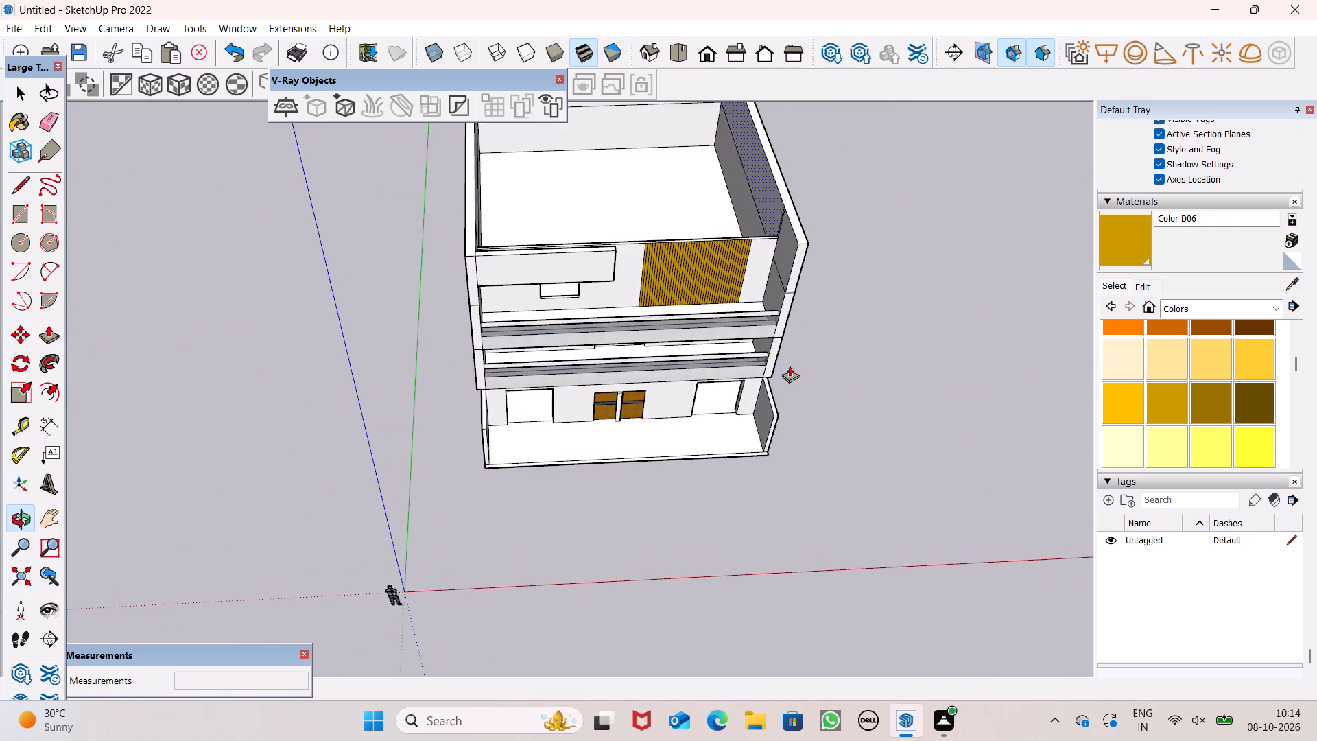
scroll(814, 327, "down", 7)
left_click(889, 355)
scroll(844, 313, "down", 3)
middle_click_drag(864, 327, 736, 115)
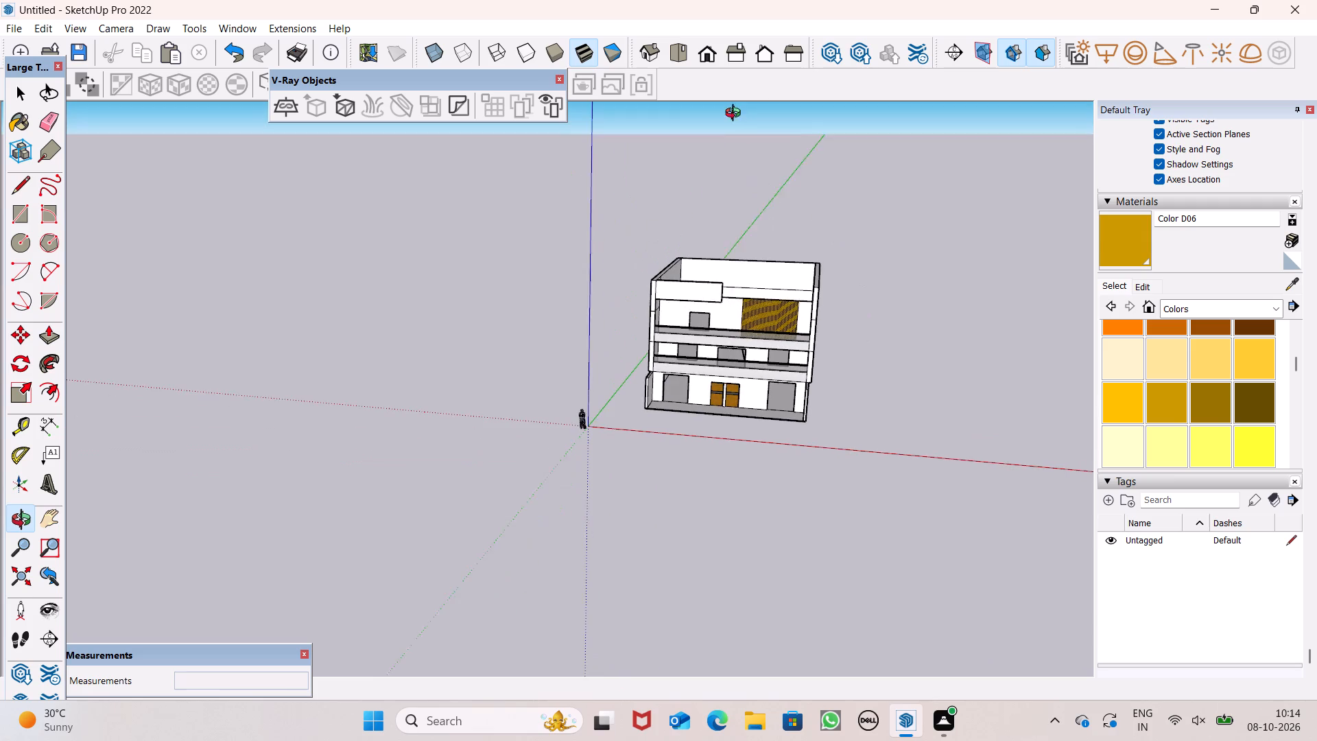
middle_click_drag(736, 115, 734, 115)
key("space")
scroll(841, 333, "up", 4)
middle_click_drag(826, 311, 766, 278)
scroll(765, 309, "up", 3)
middle_click_drag(793, 327, 716, 340)
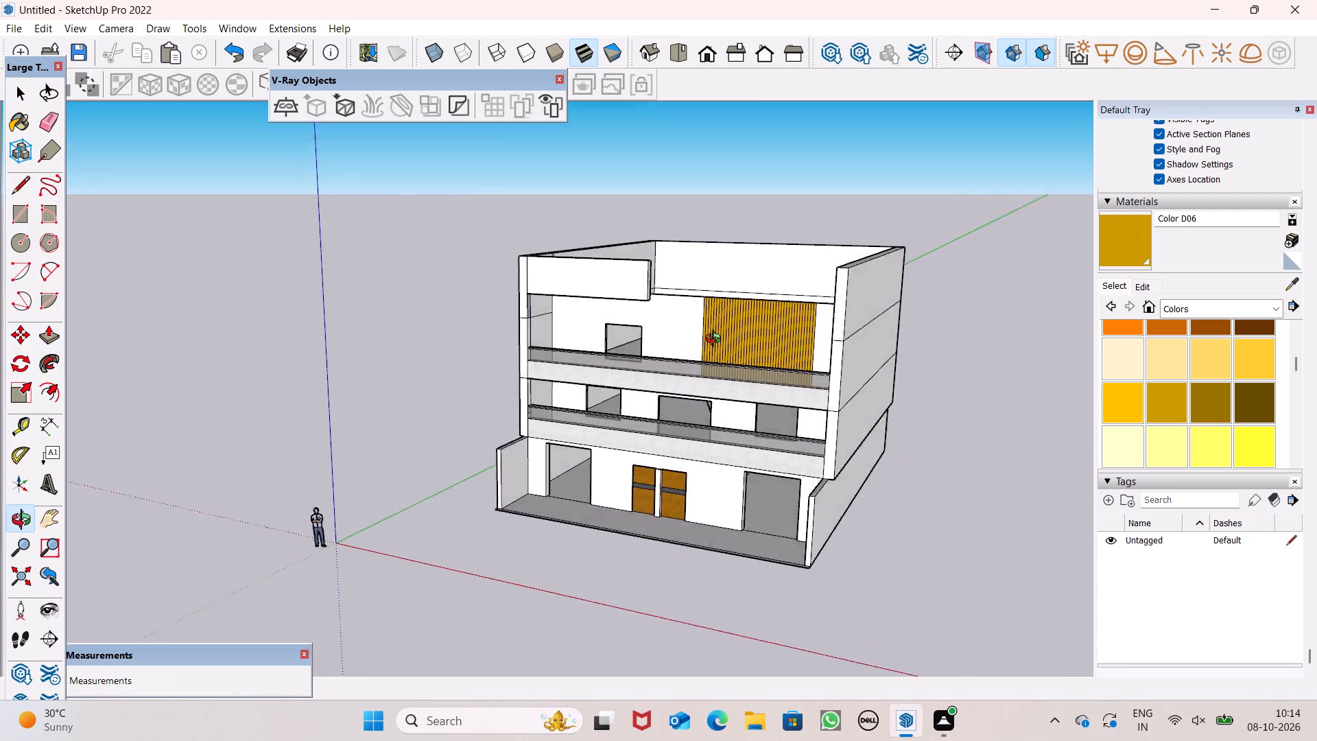
middle_click_drag(716, 340, 861, 375)
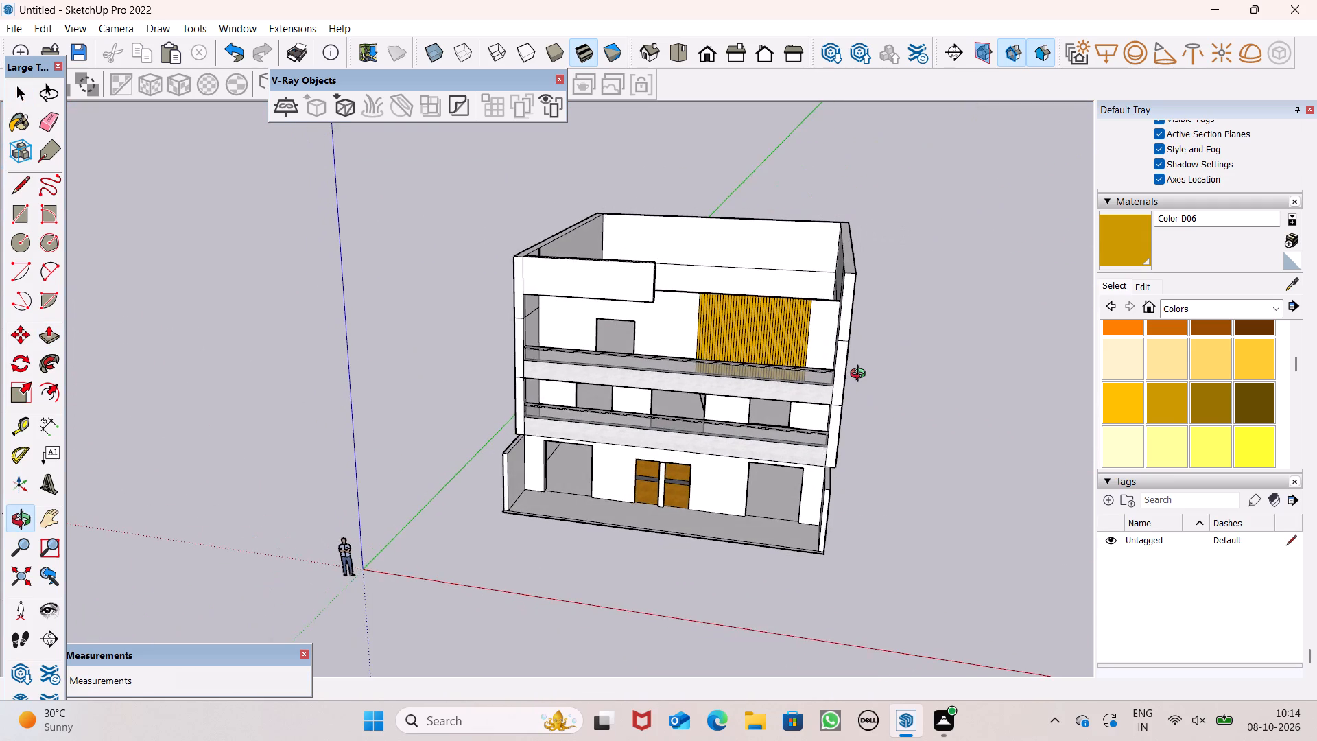
middle_click_drag(861, 375, 861, 372)
scroll(724, 335, "up", 6)
middle_click_drag(656, 397, 673, 492)
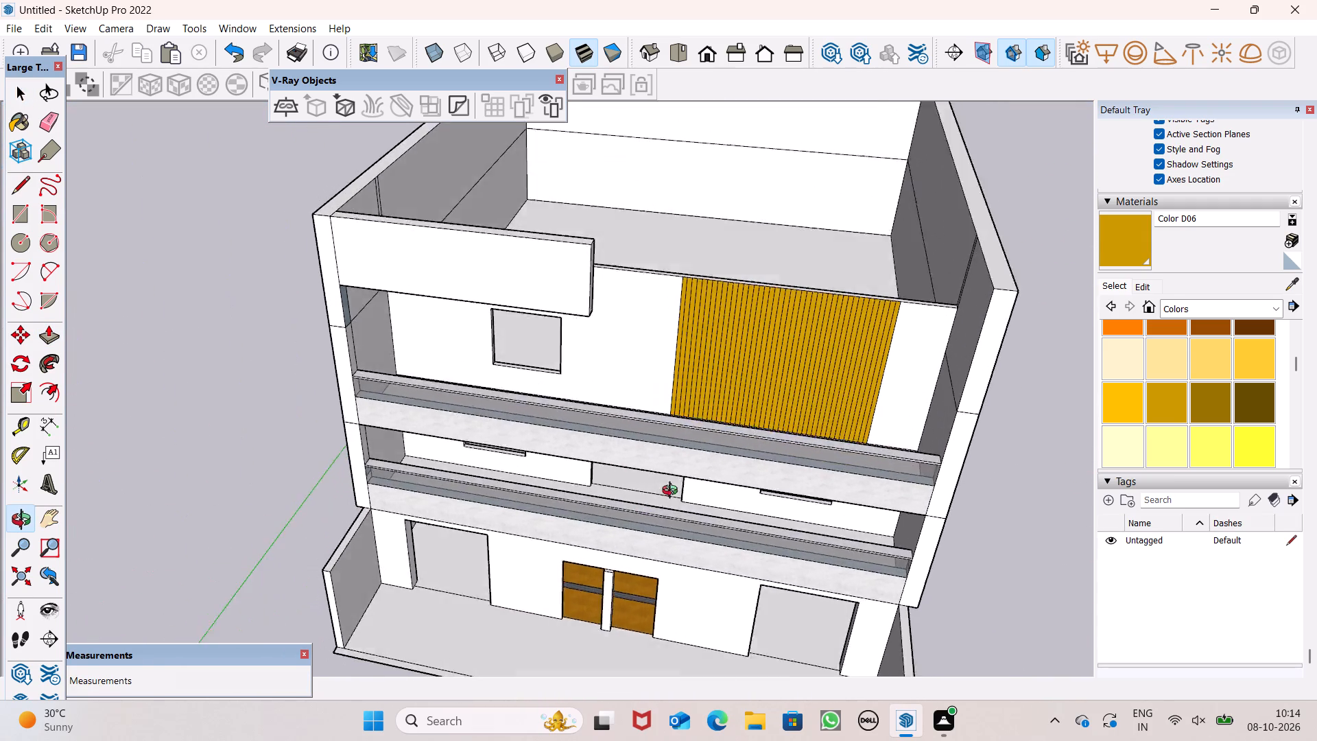
middle_click_drag(673, 492, 685, 350)
scroll(689, 287, "down", 4)
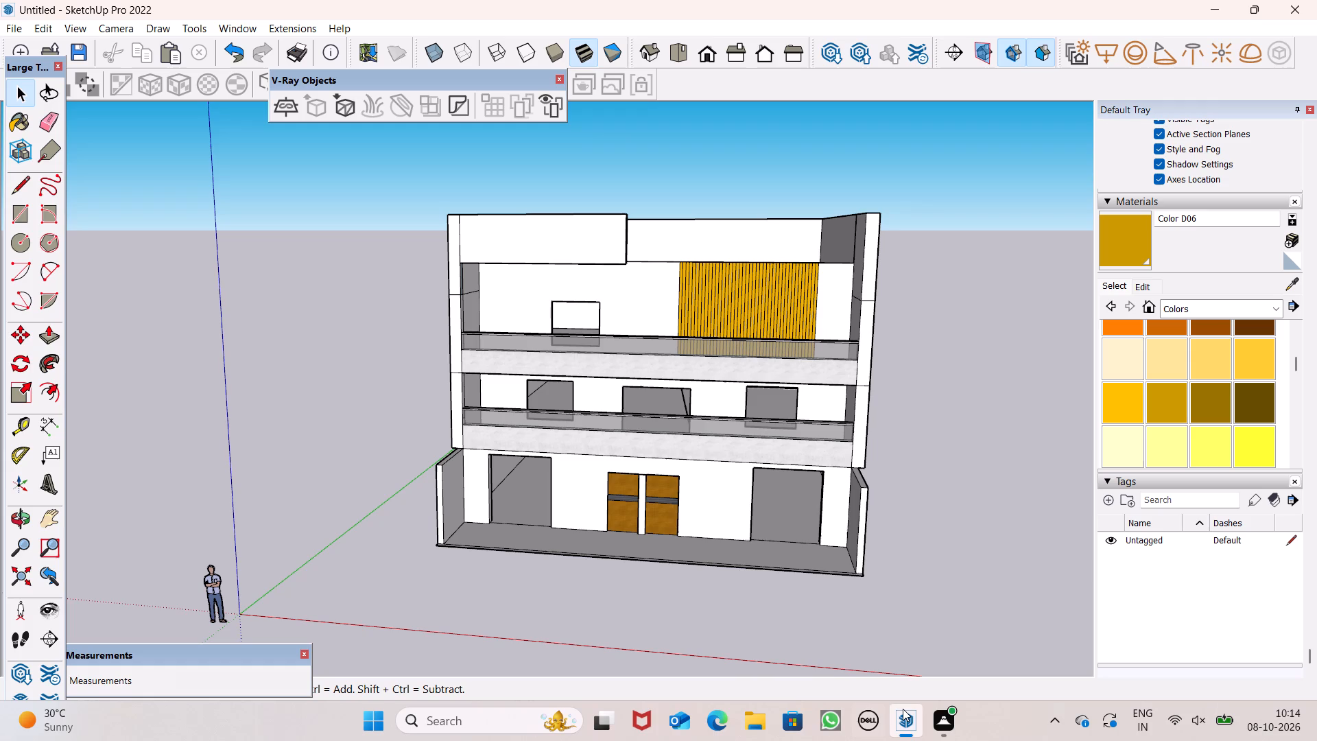
left_click_drag(927, 722, 931, 713)
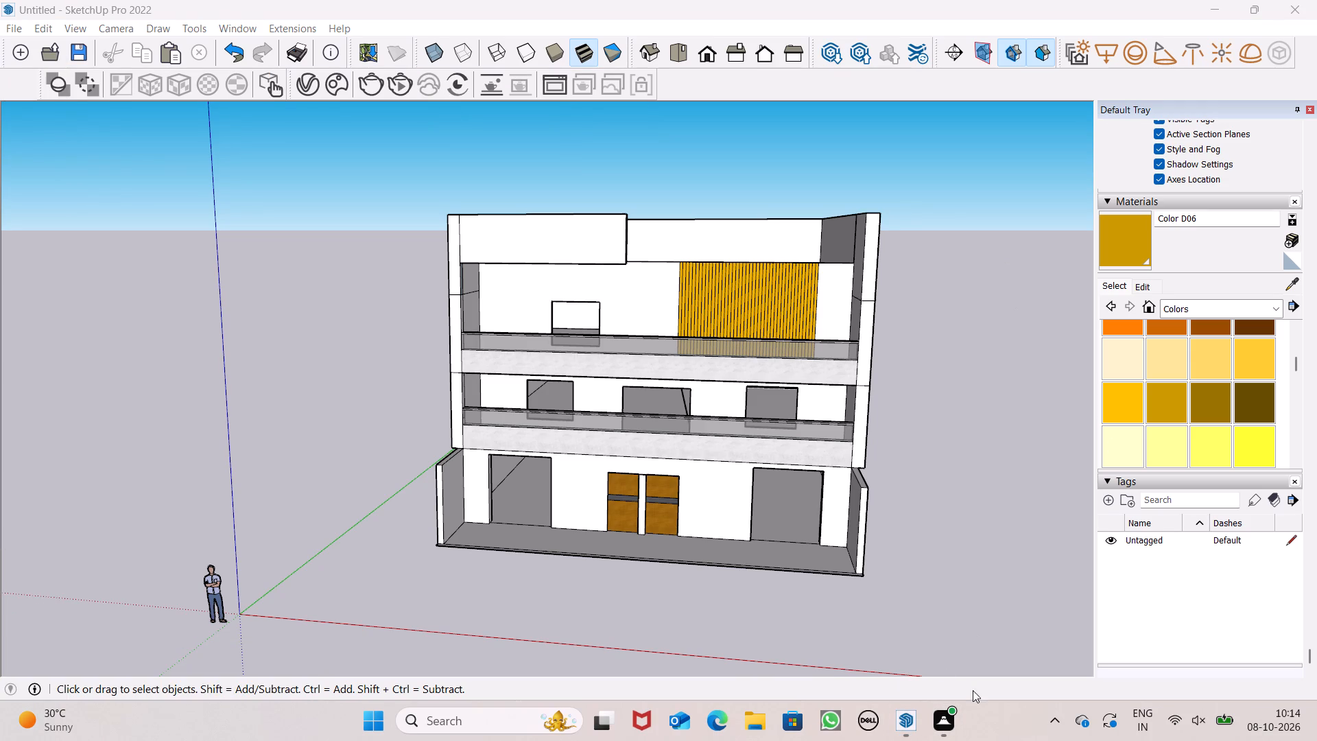
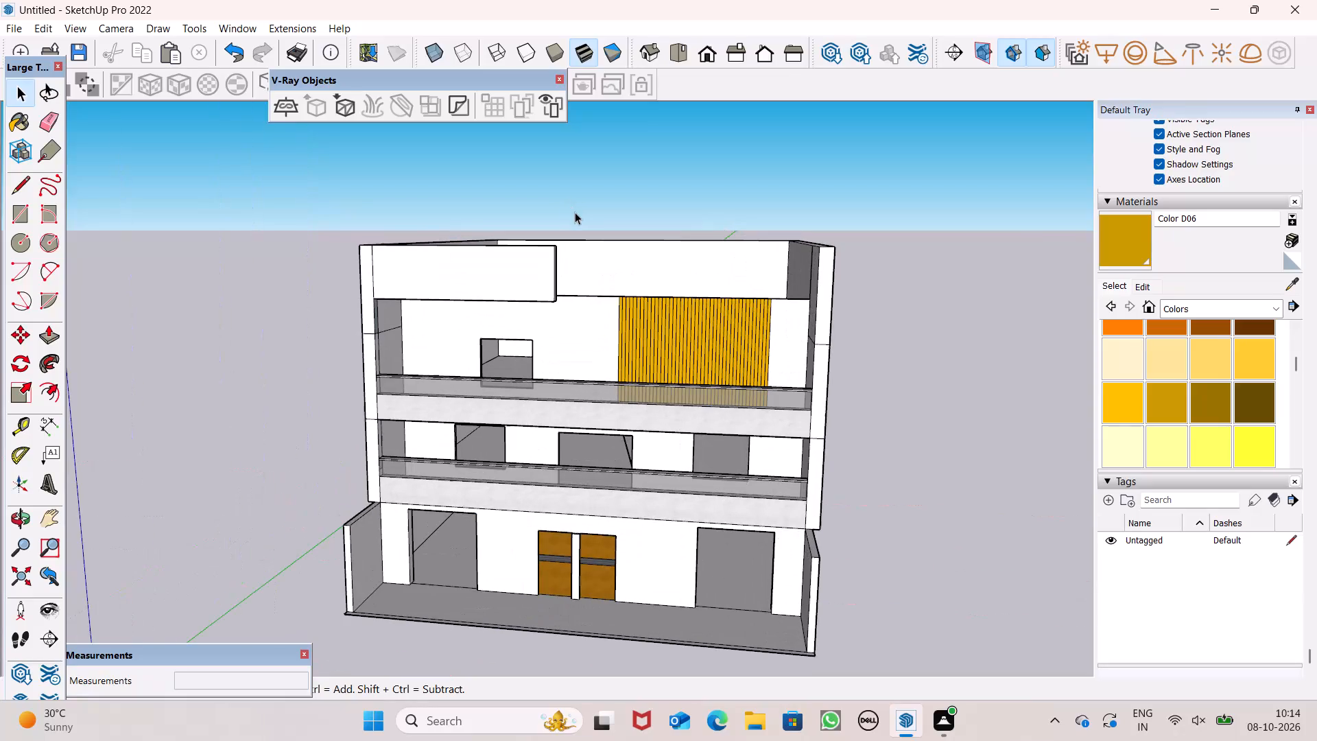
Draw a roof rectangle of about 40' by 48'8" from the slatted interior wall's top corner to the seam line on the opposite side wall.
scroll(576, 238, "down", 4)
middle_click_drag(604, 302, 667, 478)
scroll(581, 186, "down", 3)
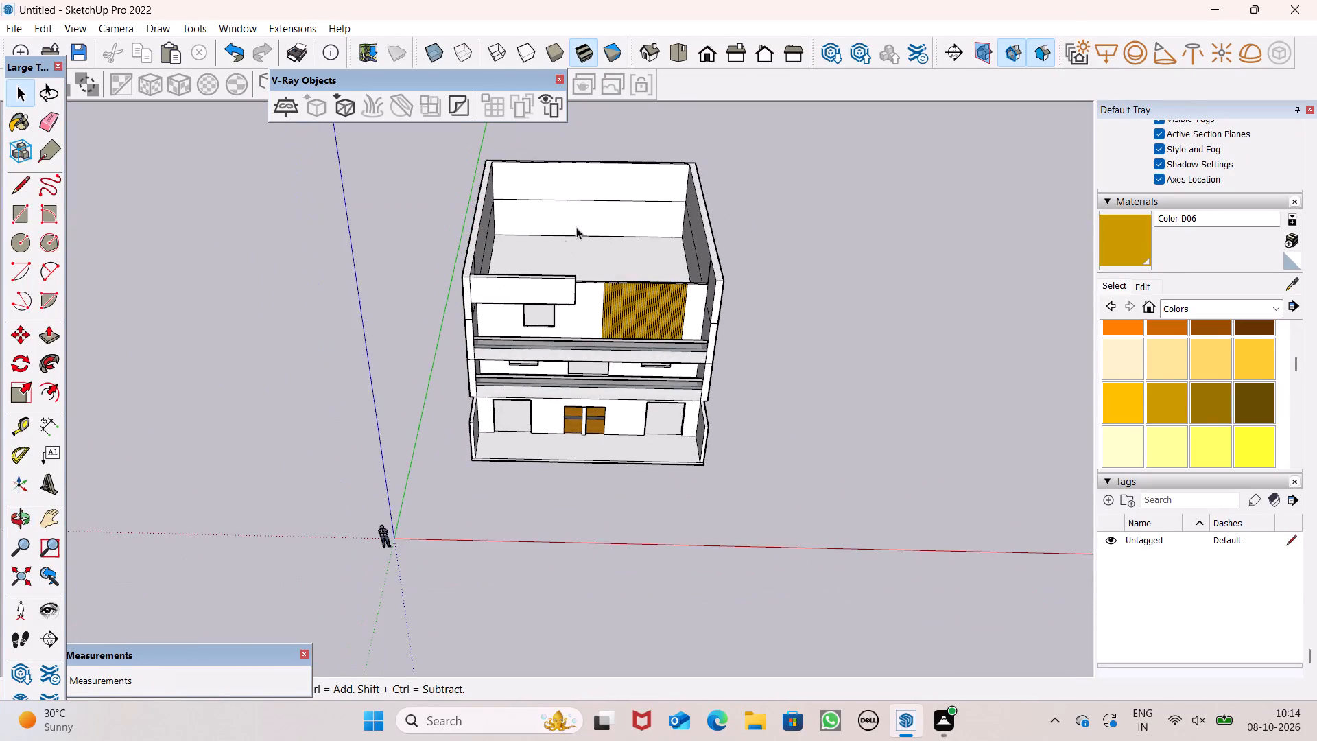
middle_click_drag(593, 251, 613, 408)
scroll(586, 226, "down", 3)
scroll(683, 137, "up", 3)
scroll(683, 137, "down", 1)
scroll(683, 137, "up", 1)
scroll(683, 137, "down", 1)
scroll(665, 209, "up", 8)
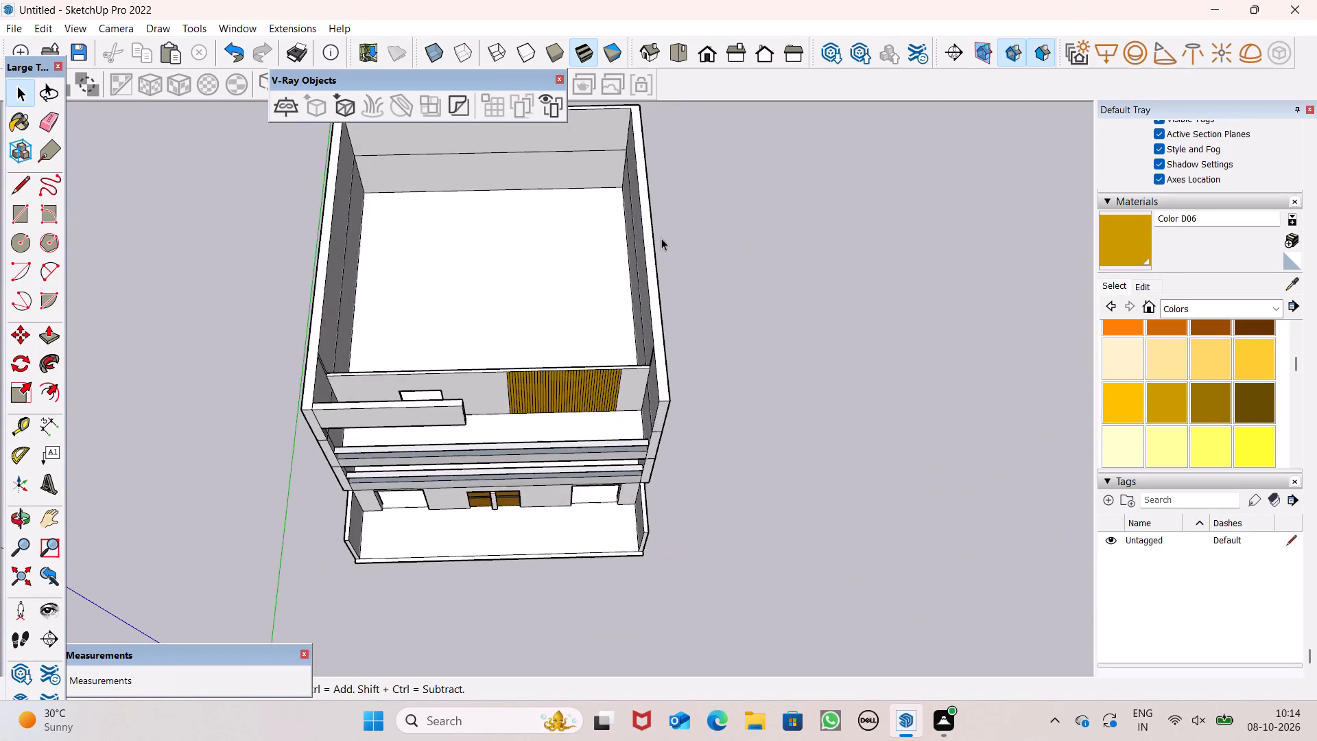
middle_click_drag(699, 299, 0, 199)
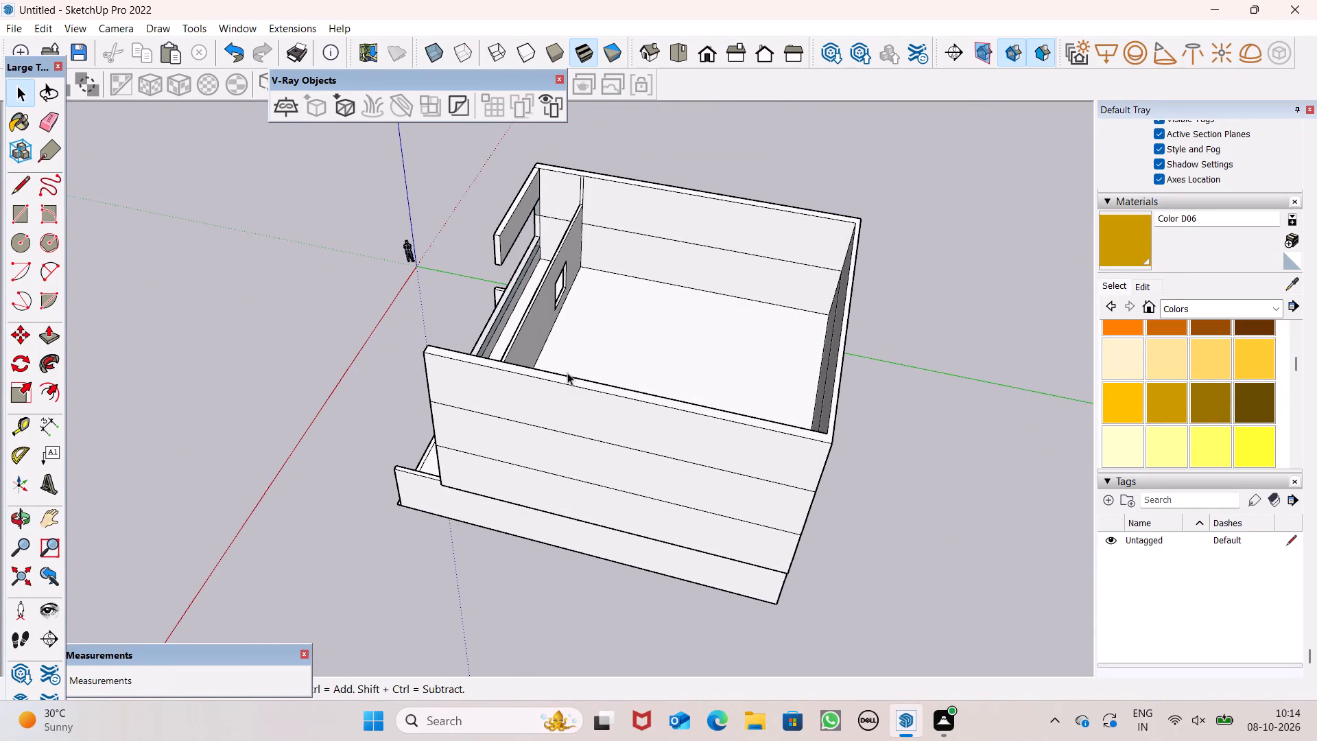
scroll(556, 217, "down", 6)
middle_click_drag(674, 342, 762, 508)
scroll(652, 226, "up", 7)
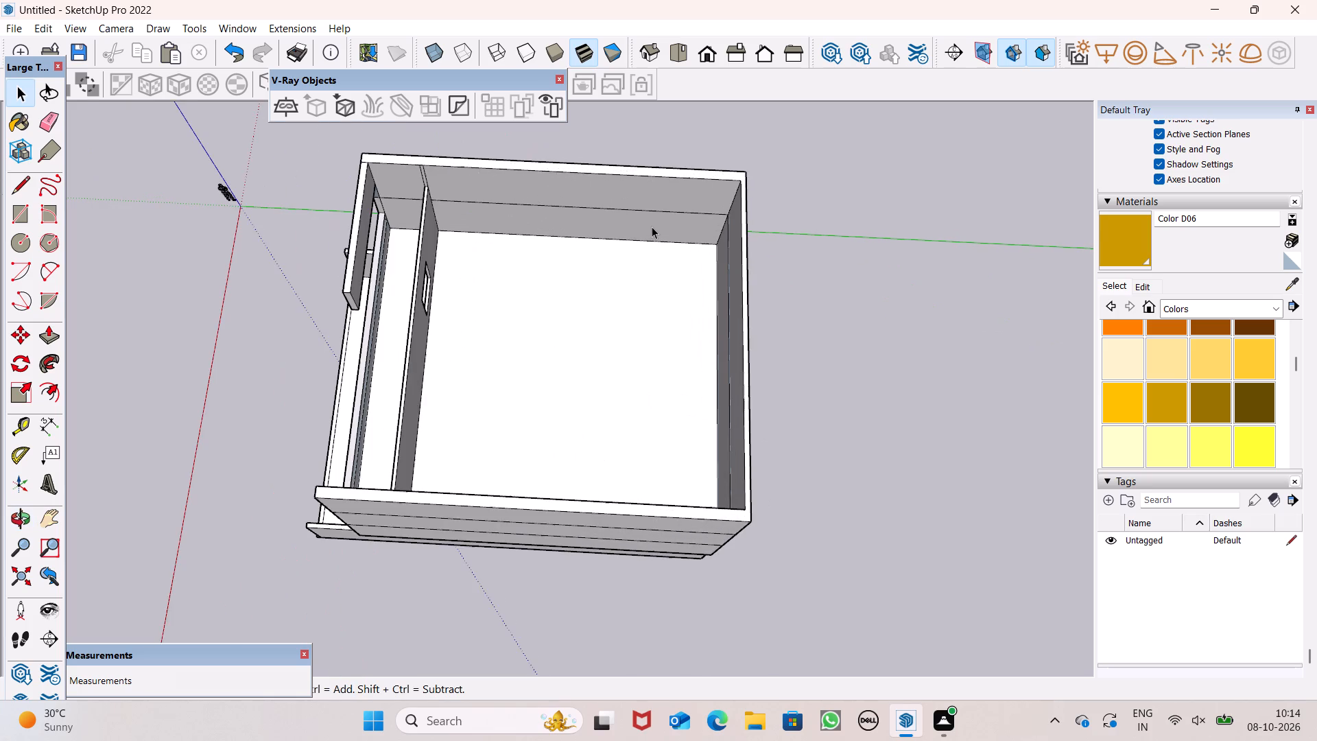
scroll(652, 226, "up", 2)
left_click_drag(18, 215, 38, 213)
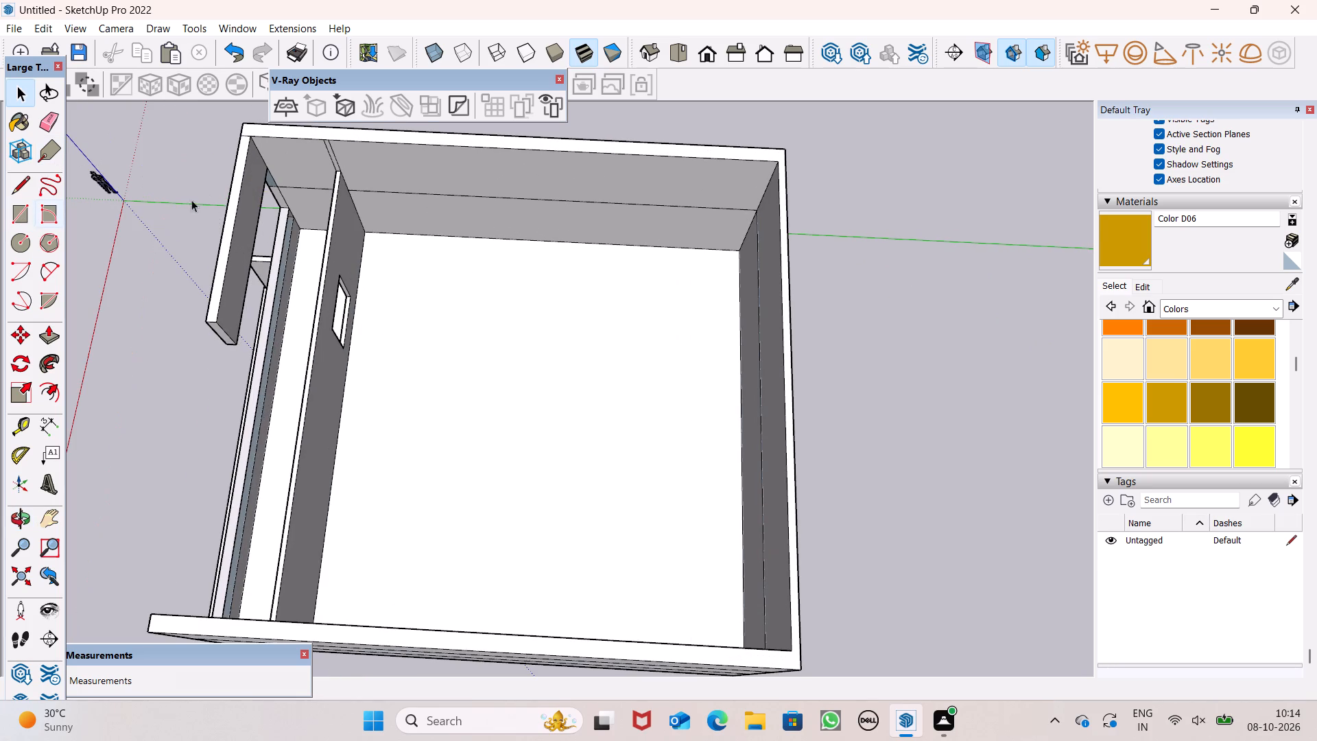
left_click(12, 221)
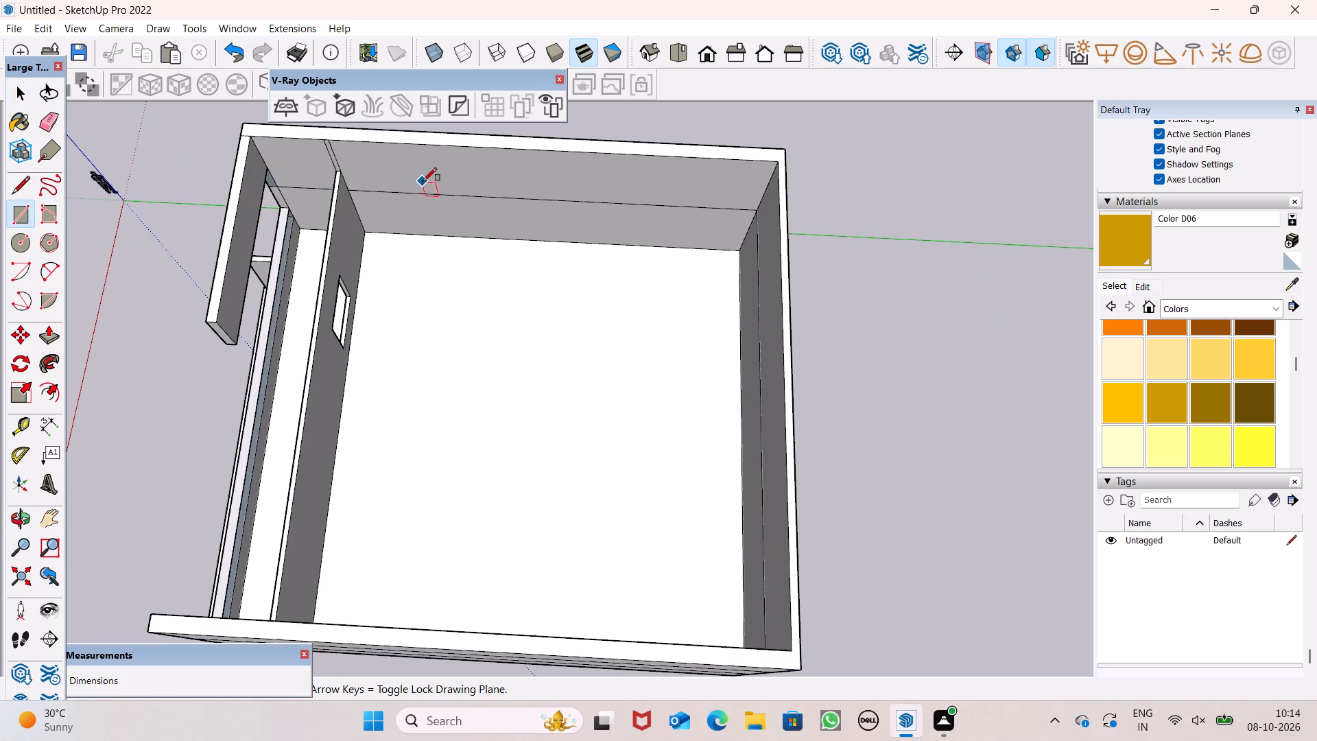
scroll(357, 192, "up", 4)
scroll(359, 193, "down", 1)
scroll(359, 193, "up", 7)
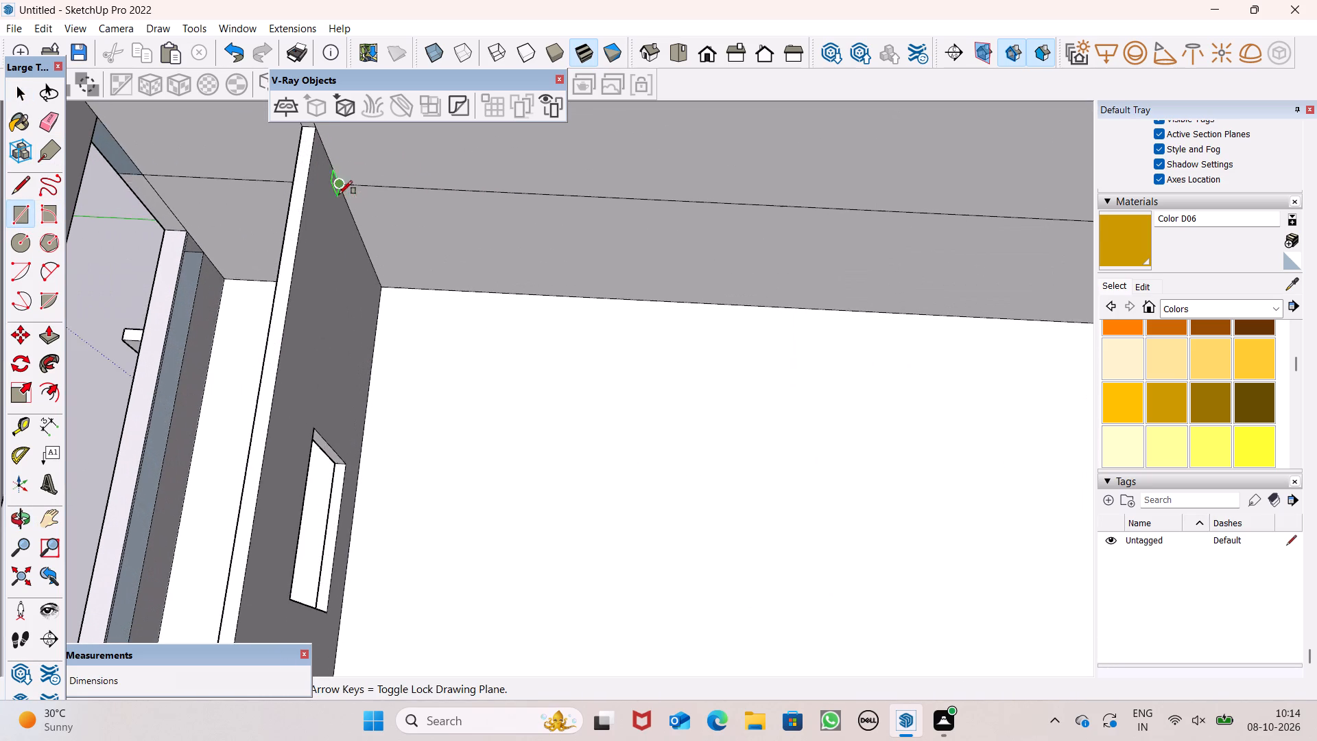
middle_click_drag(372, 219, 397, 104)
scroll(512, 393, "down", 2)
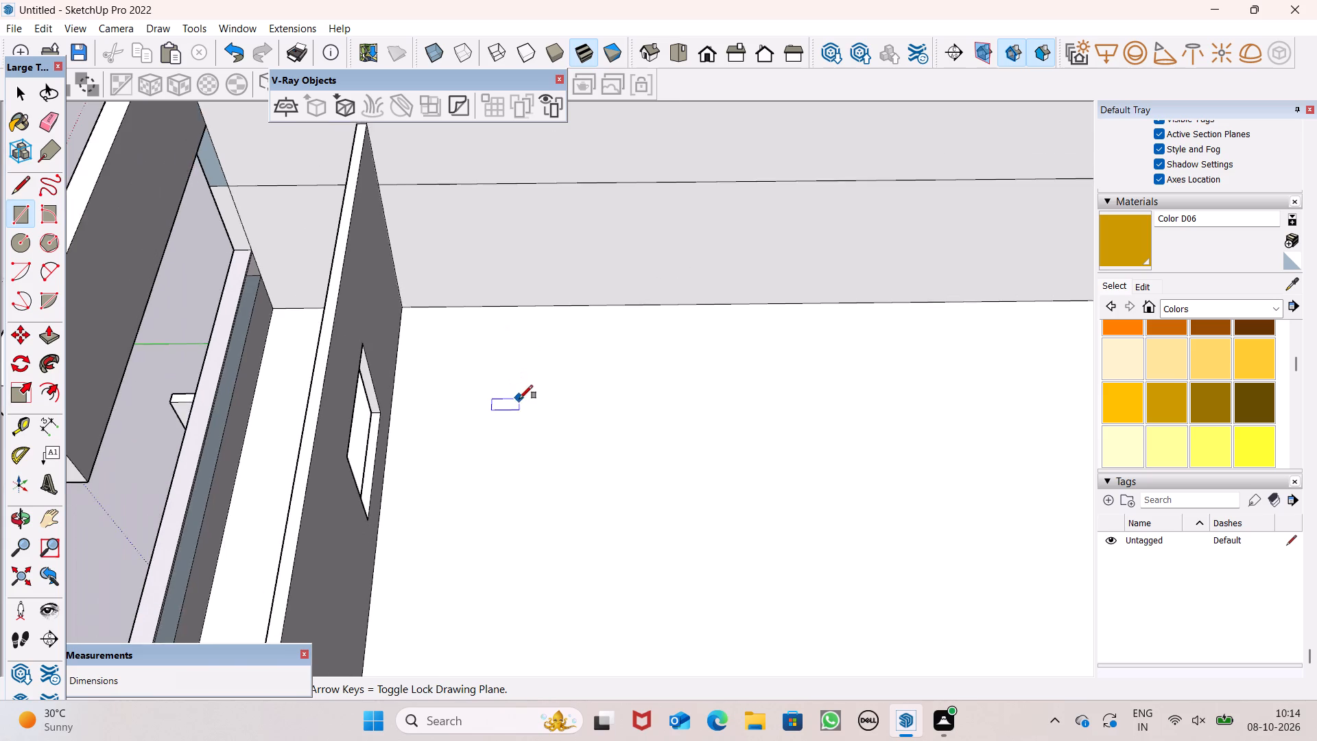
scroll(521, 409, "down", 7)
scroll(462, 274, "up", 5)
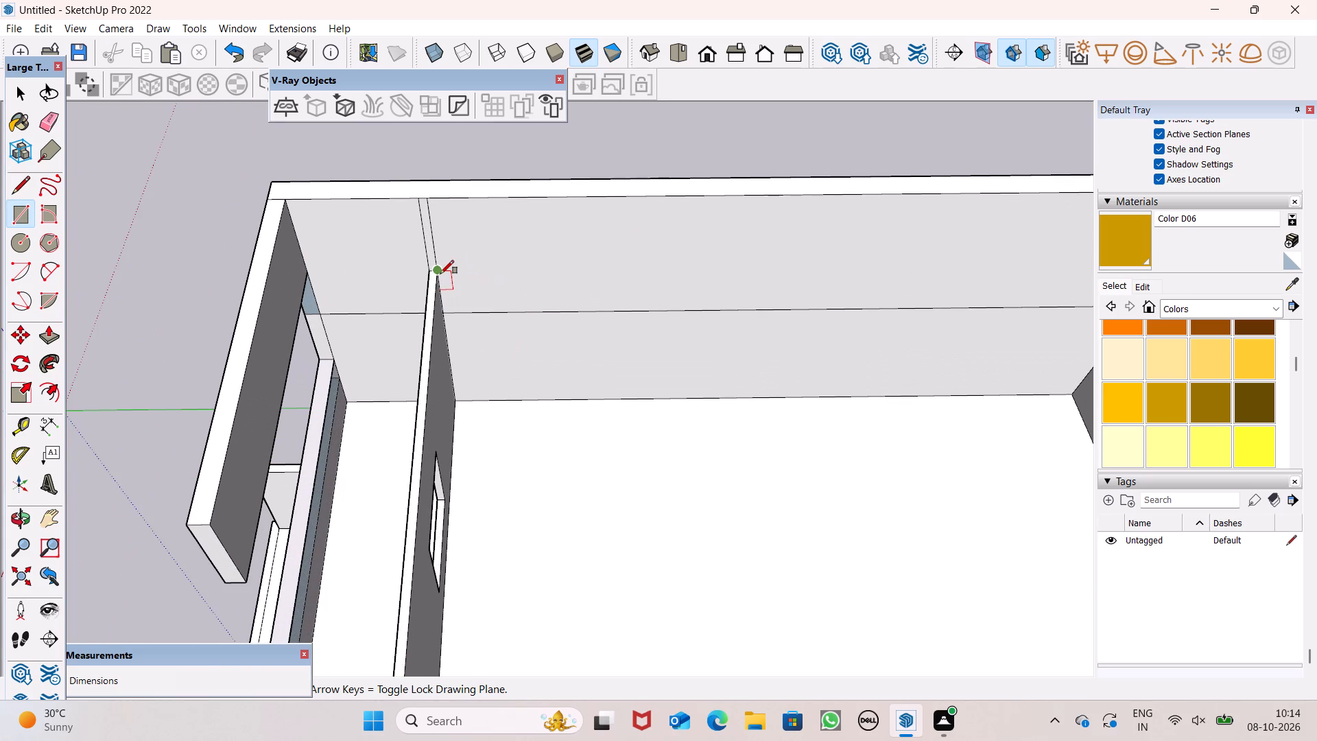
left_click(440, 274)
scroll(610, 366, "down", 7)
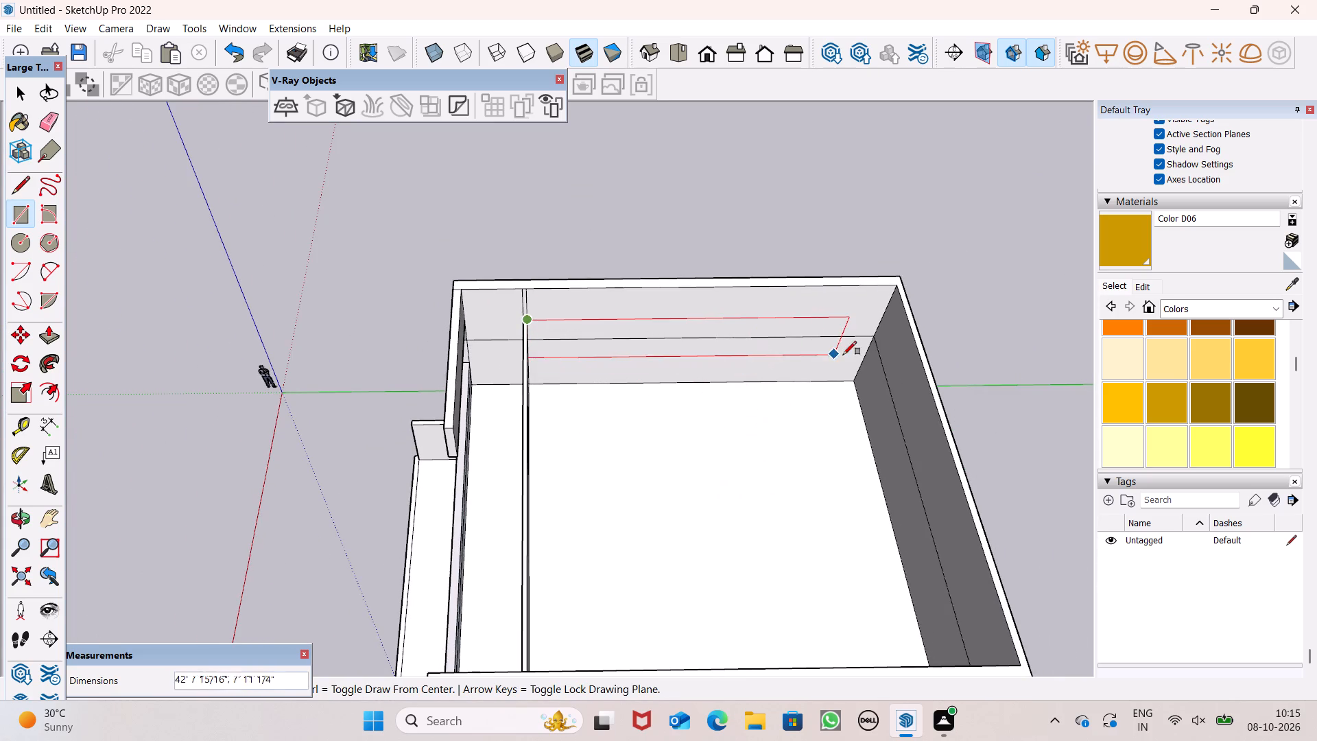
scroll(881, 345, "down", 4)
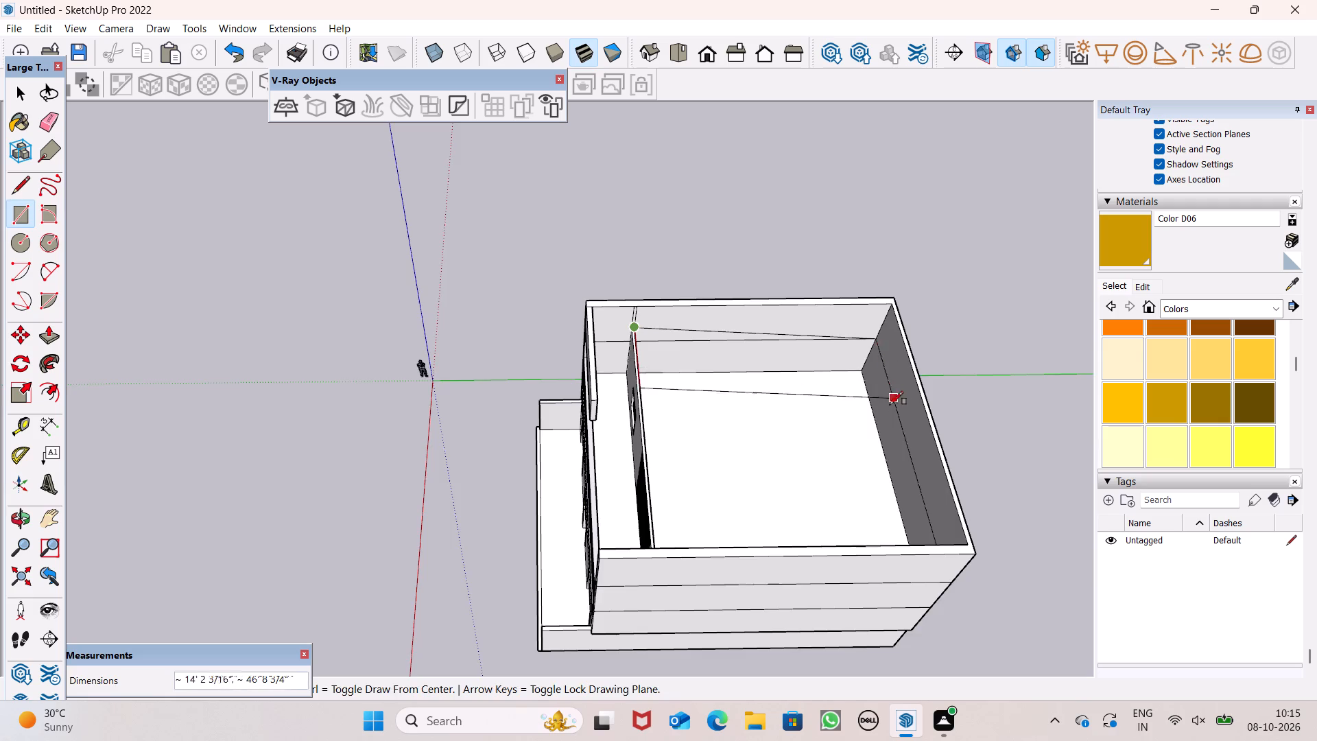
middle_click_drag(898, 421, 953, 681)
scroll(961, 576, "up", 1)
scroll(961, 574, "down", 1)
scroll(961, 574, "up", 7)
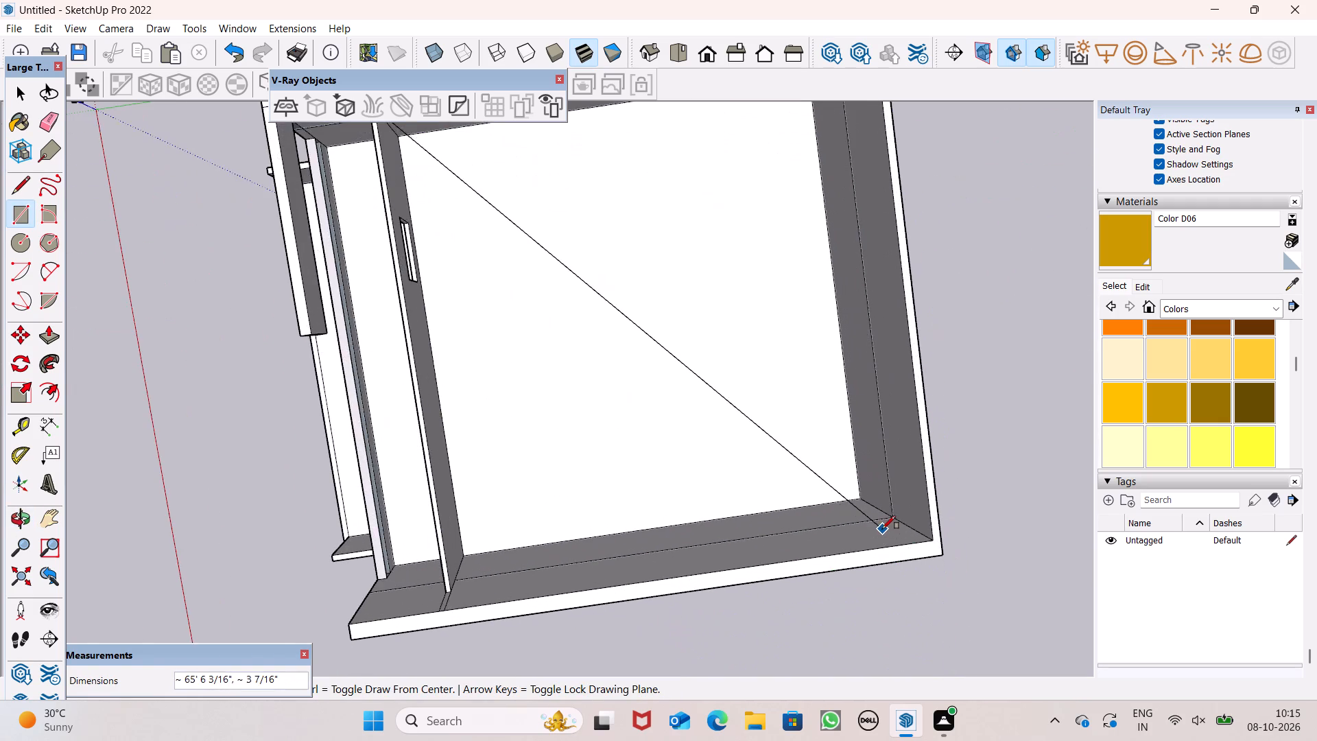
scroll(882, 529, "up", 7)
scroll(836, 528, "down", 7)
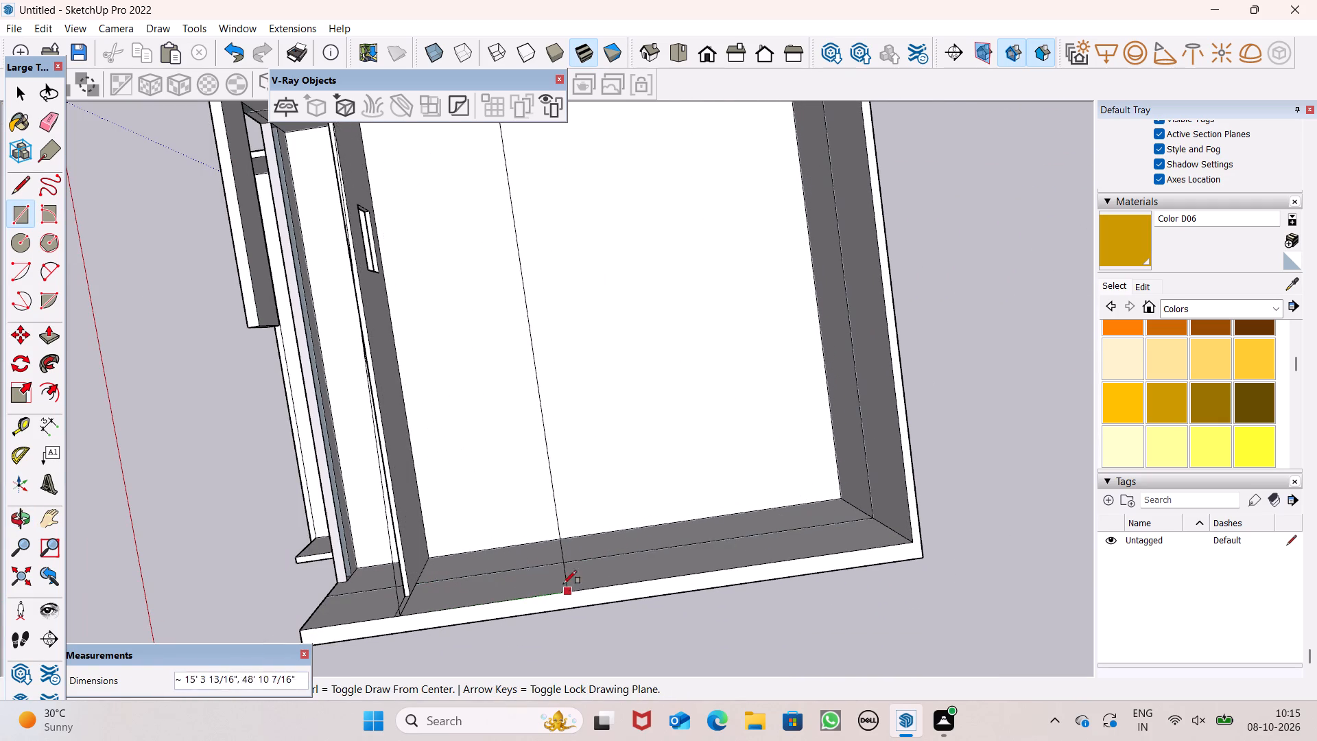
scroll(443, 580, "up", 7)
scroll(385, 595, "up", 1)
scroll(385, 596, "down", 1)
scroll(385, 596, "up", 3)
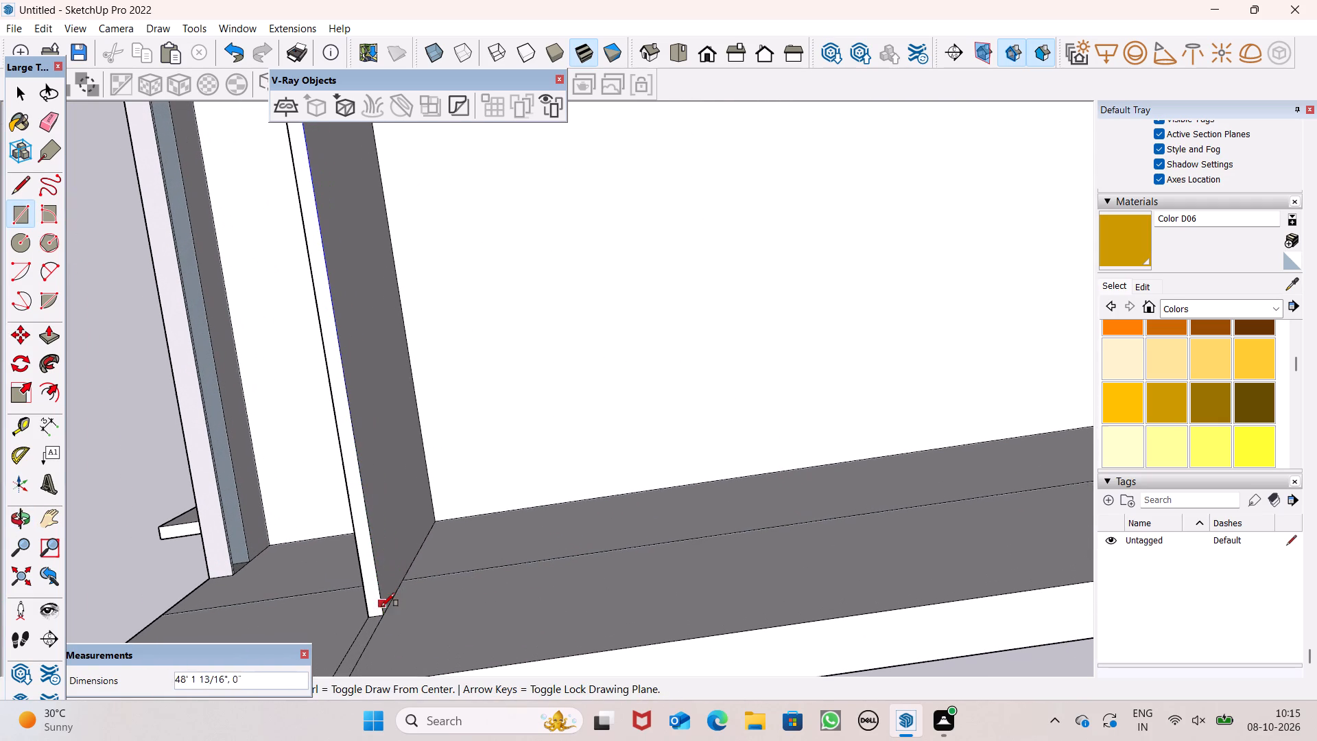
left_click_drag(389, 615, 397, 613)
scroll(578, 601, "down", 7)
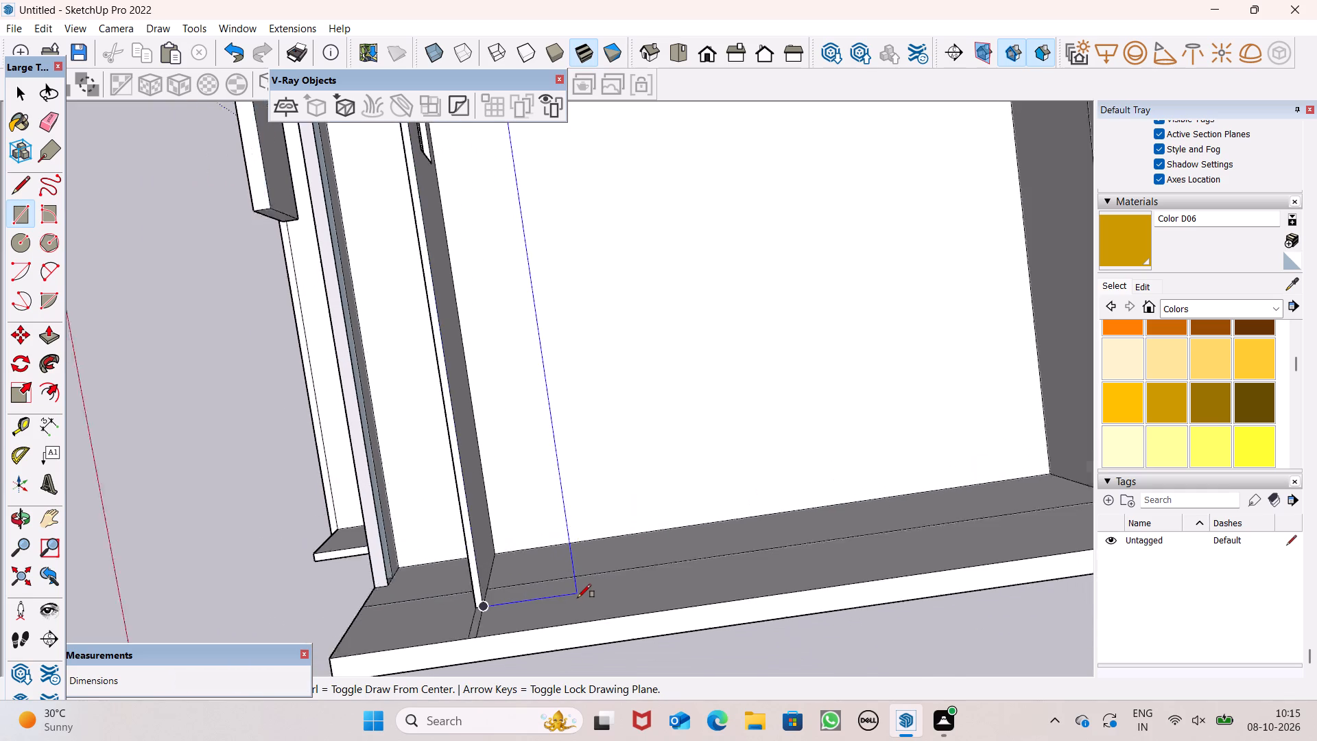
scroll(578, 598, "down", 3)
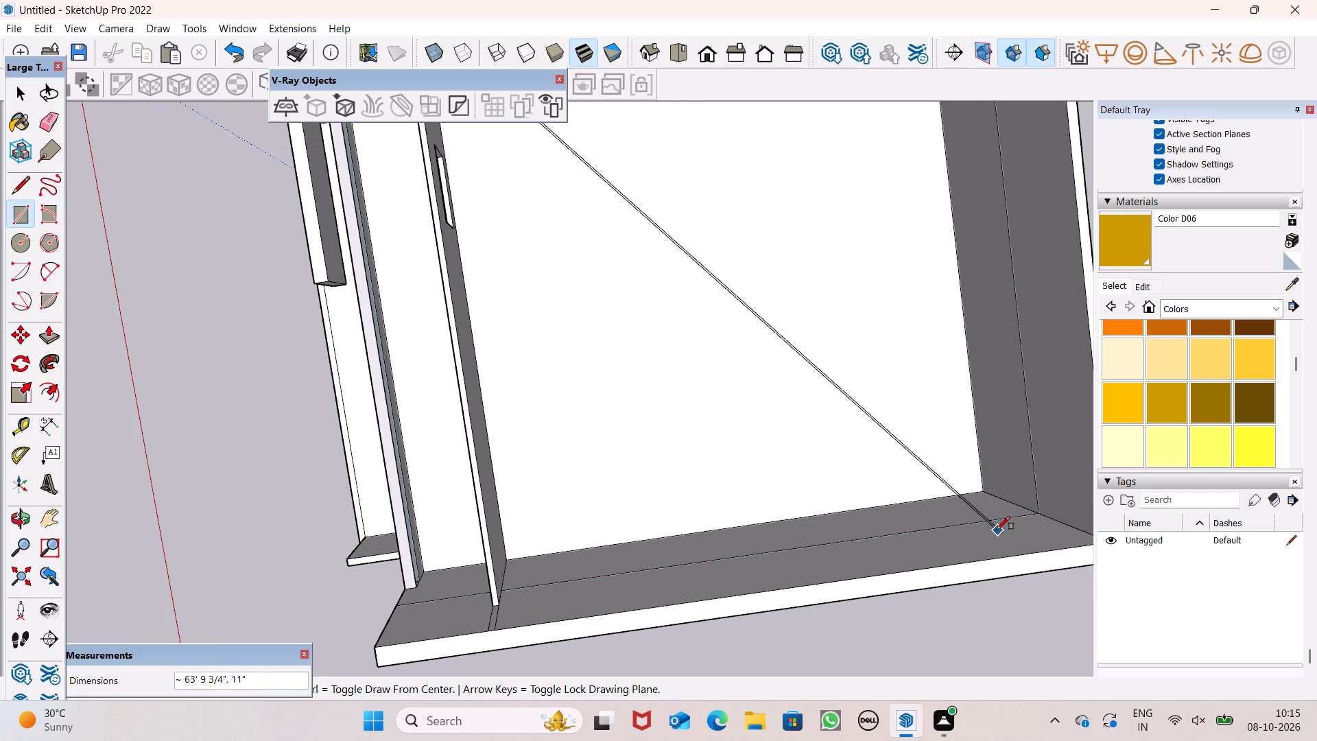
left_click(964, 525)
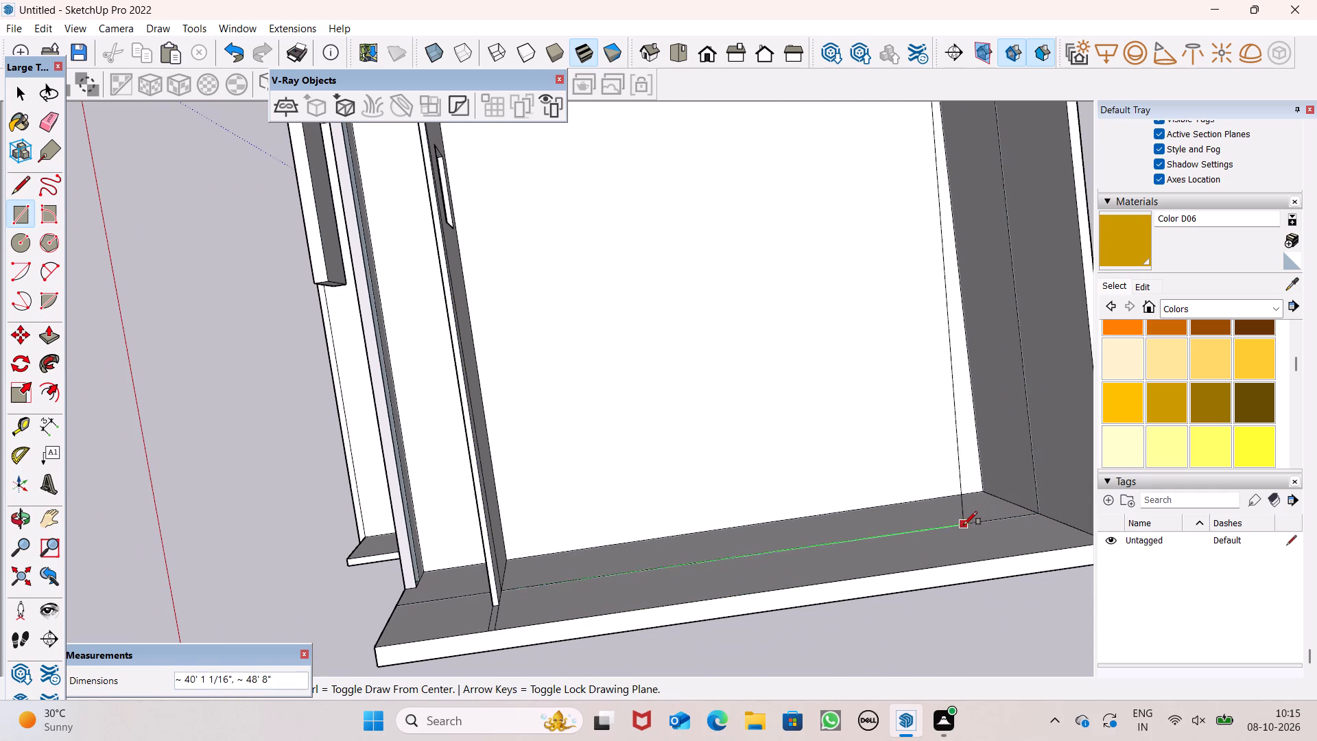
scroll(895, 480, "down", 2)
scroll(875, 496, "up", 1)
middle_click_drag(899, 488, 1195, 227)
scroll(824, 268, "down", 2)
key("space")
Erase the storey seam edges on the front end and inner face of the top storey's side wall beside the window opening.
middle_click_drag(501, 283, 621, 212)
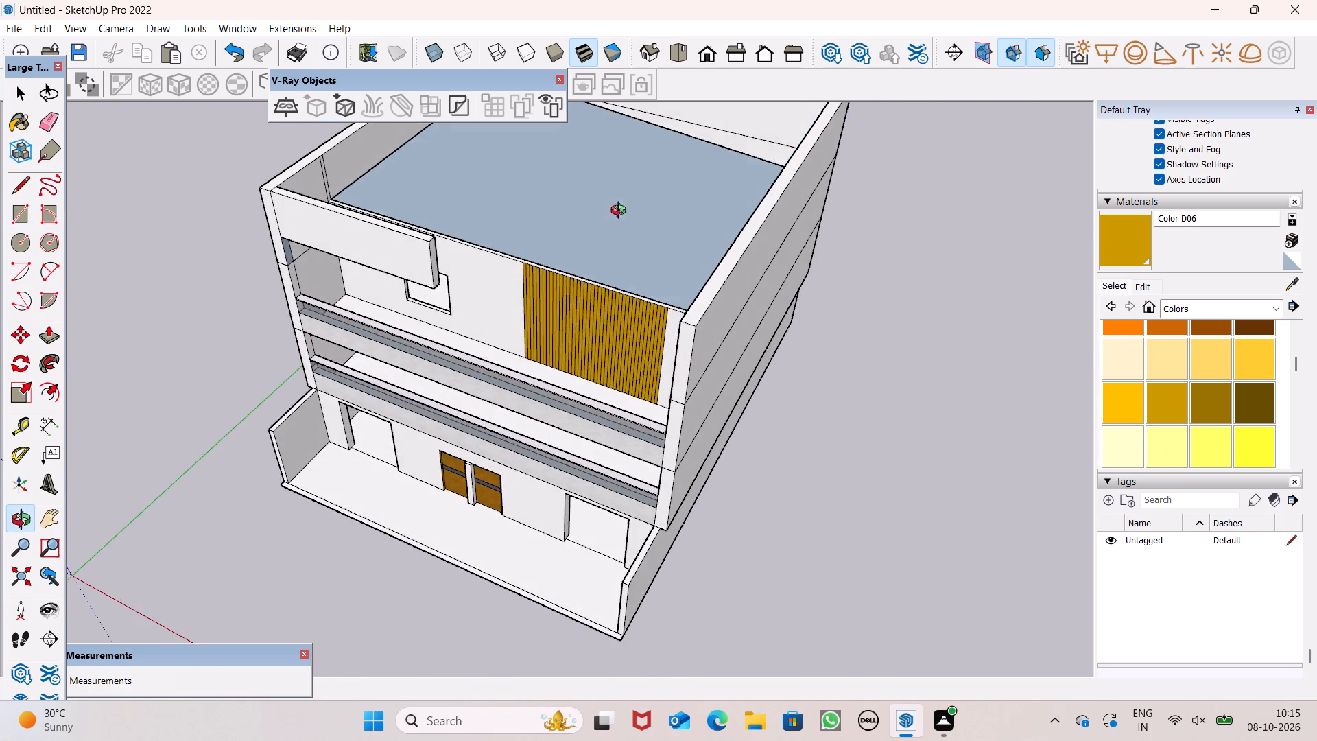
middle_click_drag(621, 212, 620, 202)
scroll(427, 234, "up", 2)
middle_click_drag(449, 295, 664, 29)
scroll(664, 29, "up", 1)
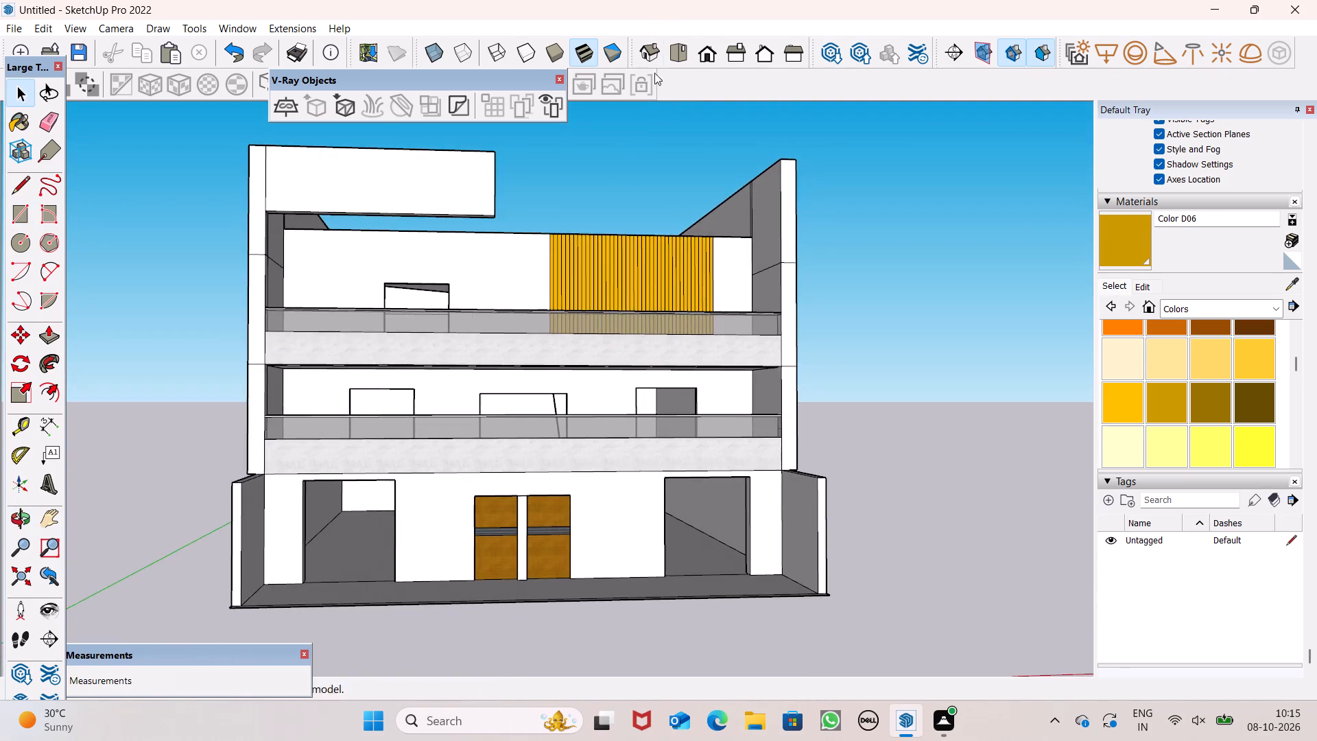
scroll(572, 252, "up", 3)
middle_click_drag(344, 298, 406, 292)
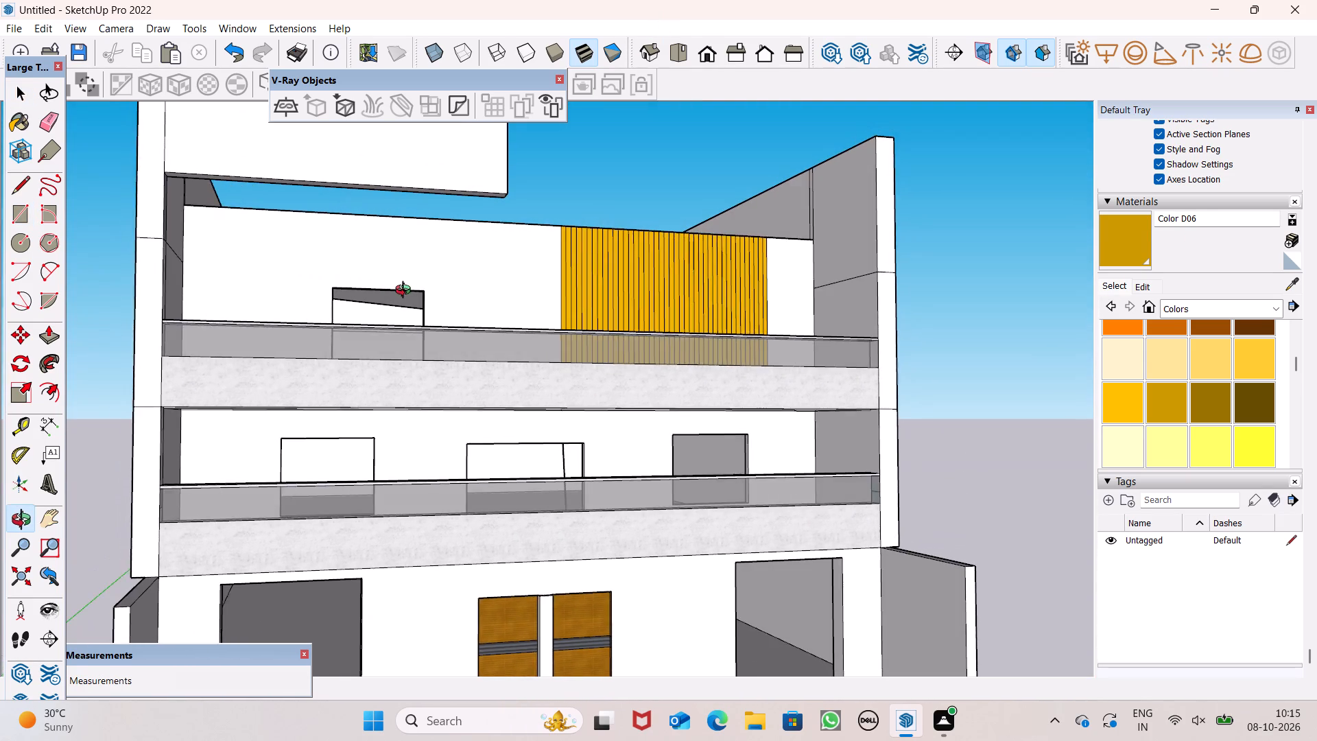
middle_click_drag(406, 292, 405, 294)
left_click(57, 139)
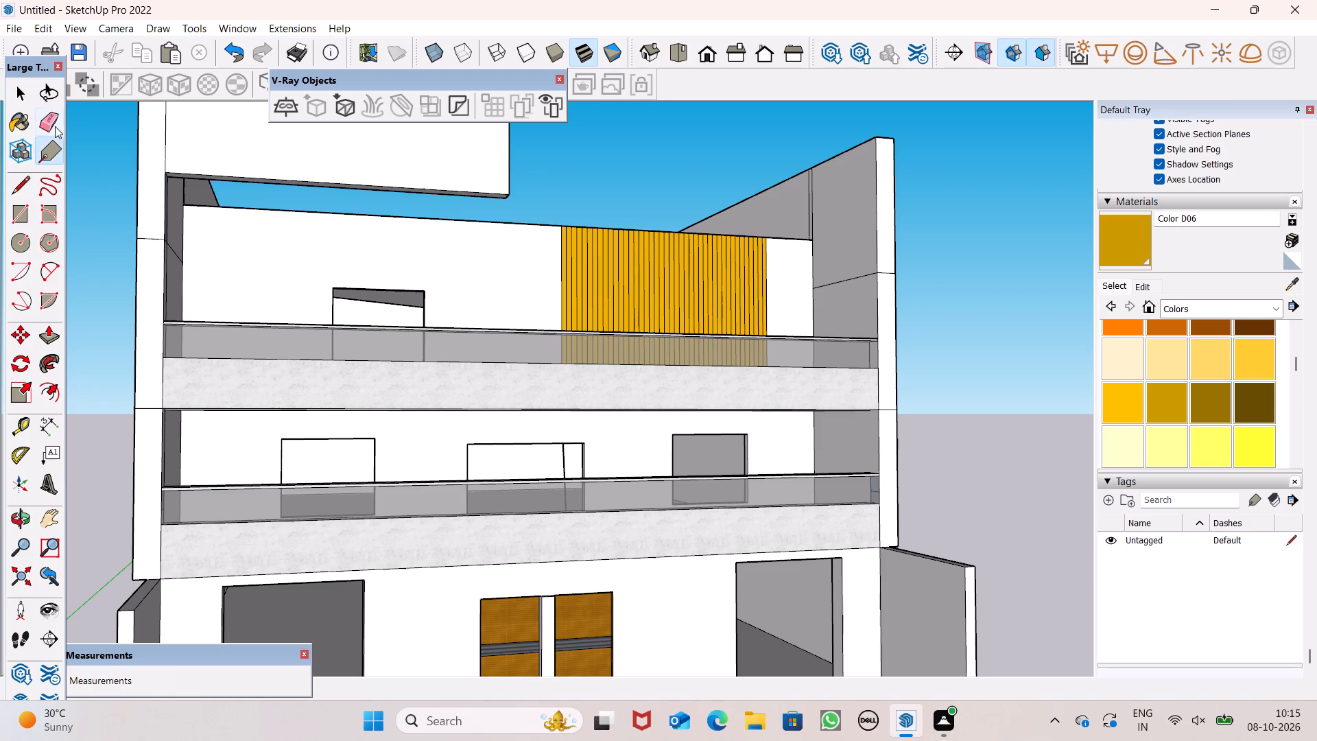
left_click(54, 121)
scroll(158, 272, "up", 6)
left_click_drag(143, 190, 145, 201)
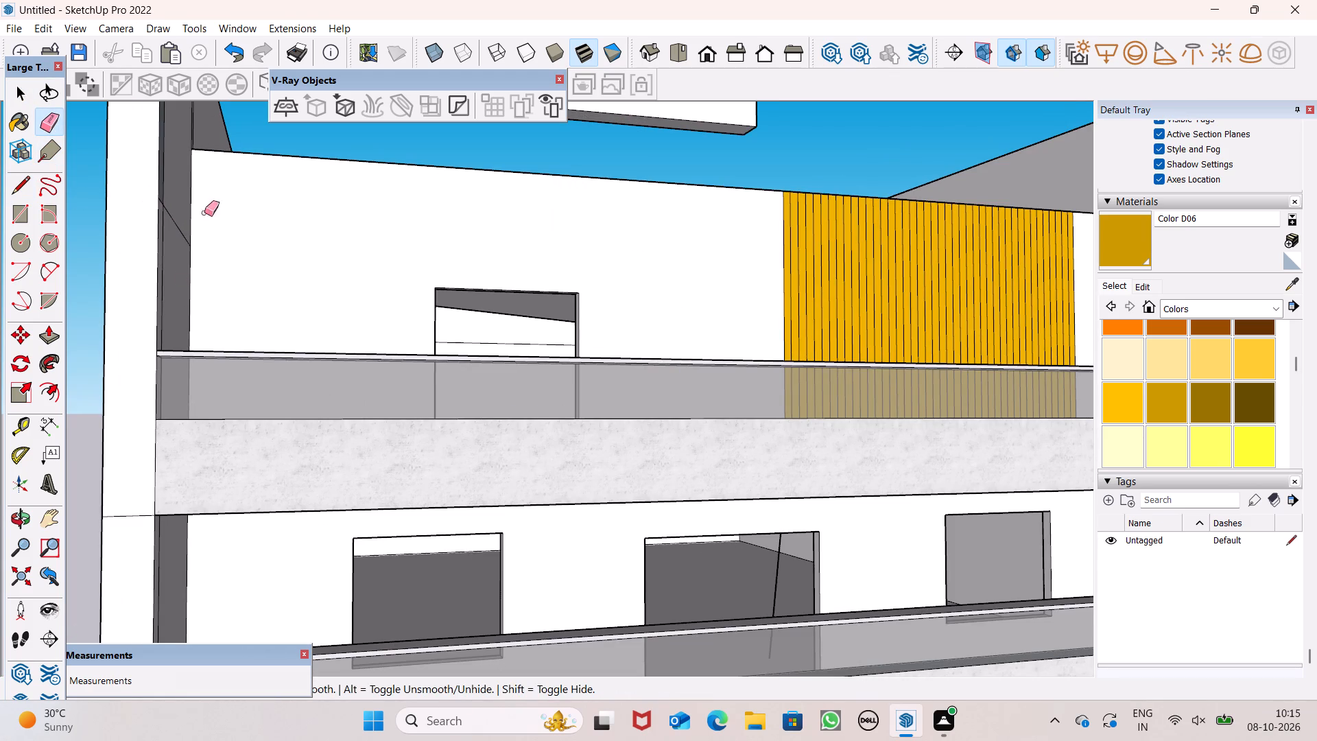
middle_click_drag(224, 225, 152, 287)
left_click_drag(150, 259, 153, 272)
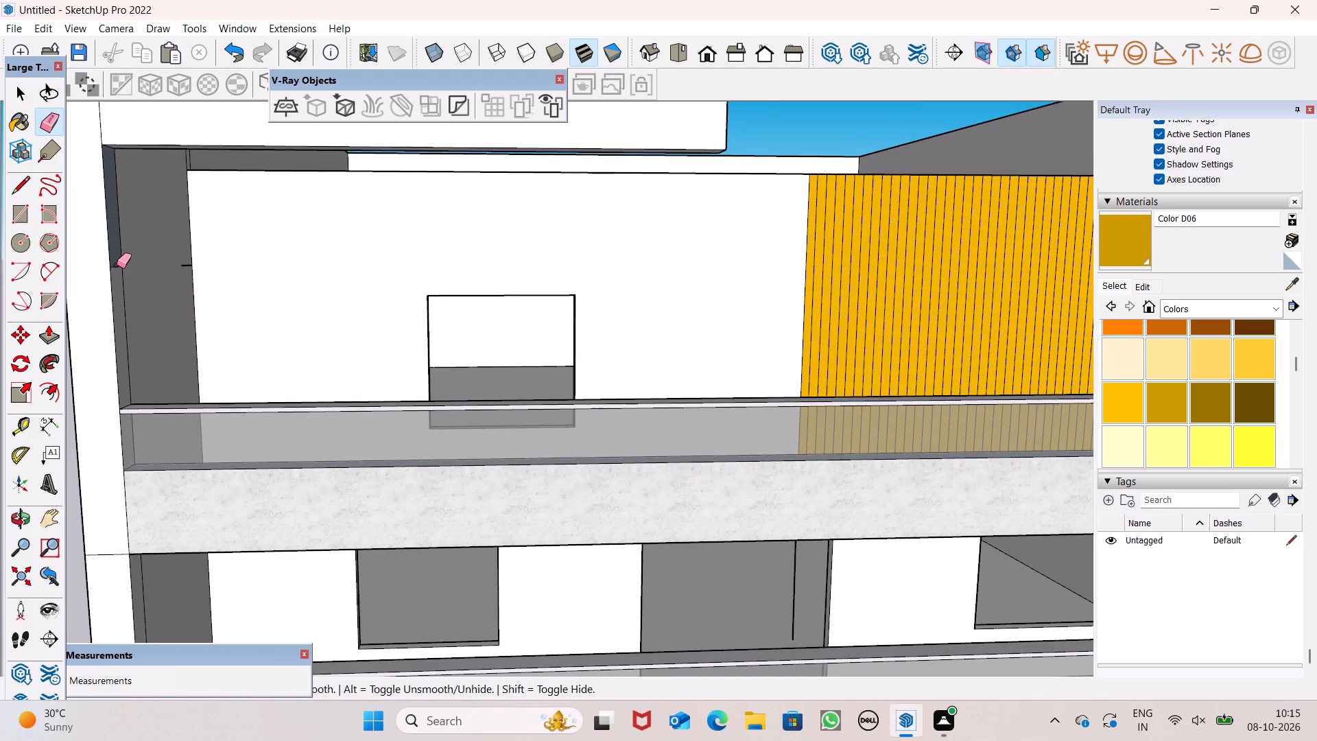
left_click(117, 265)
scroll(402, 313, "down", 1)
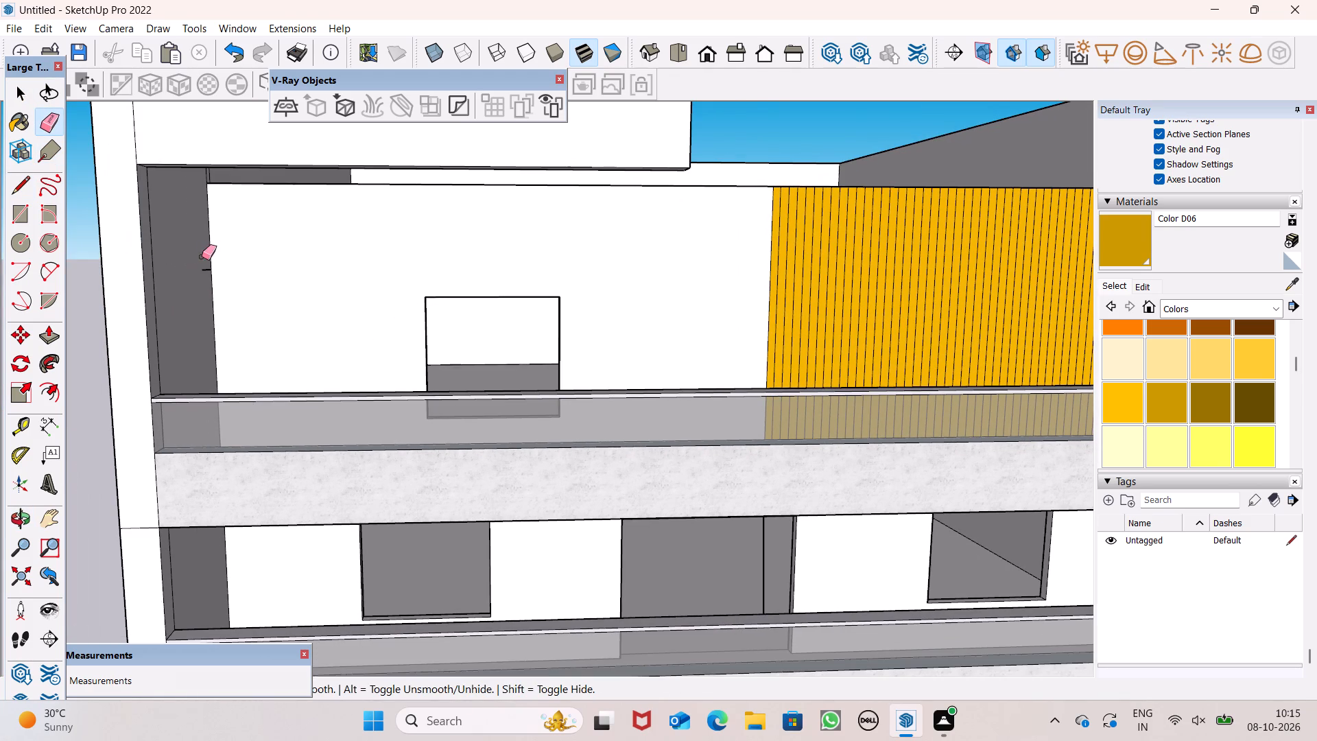
scroll(212, 257, "up", 10)
left_click_drag(204, 277, 206, 290)
scroll(199, 305, "down", 7)
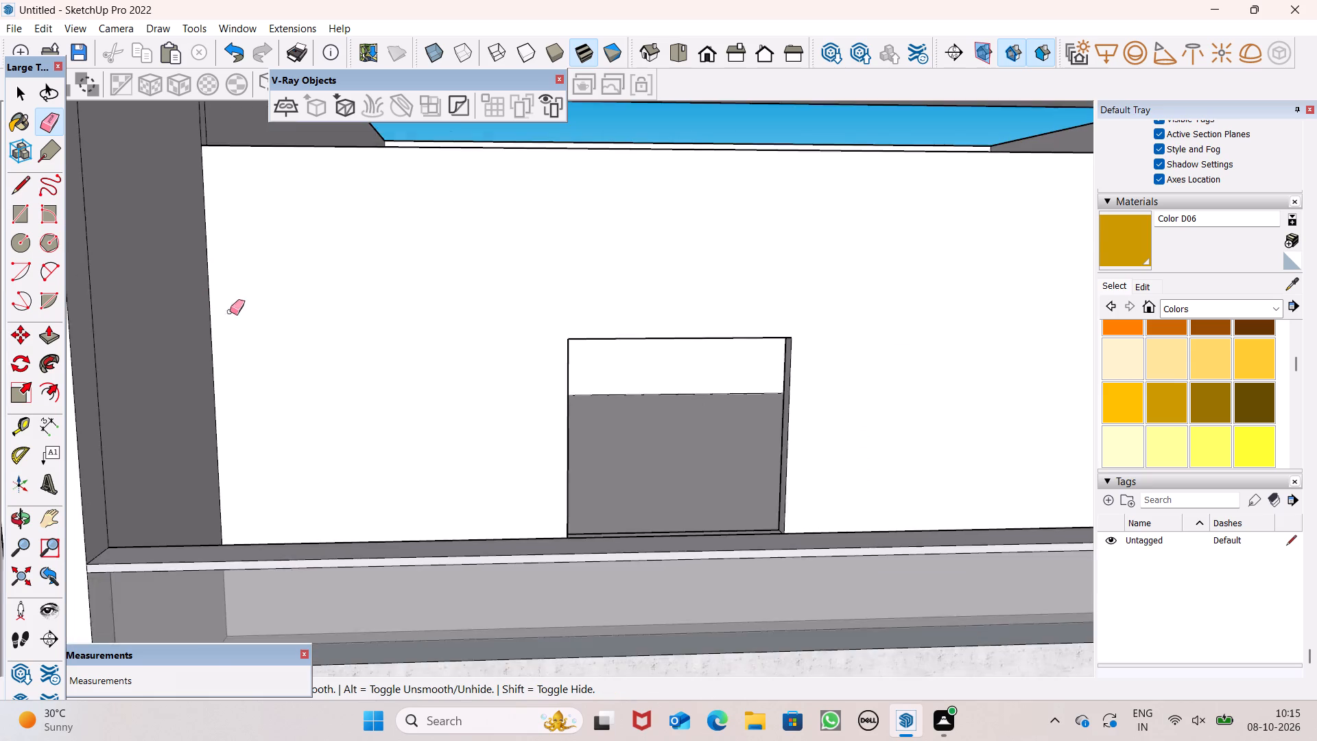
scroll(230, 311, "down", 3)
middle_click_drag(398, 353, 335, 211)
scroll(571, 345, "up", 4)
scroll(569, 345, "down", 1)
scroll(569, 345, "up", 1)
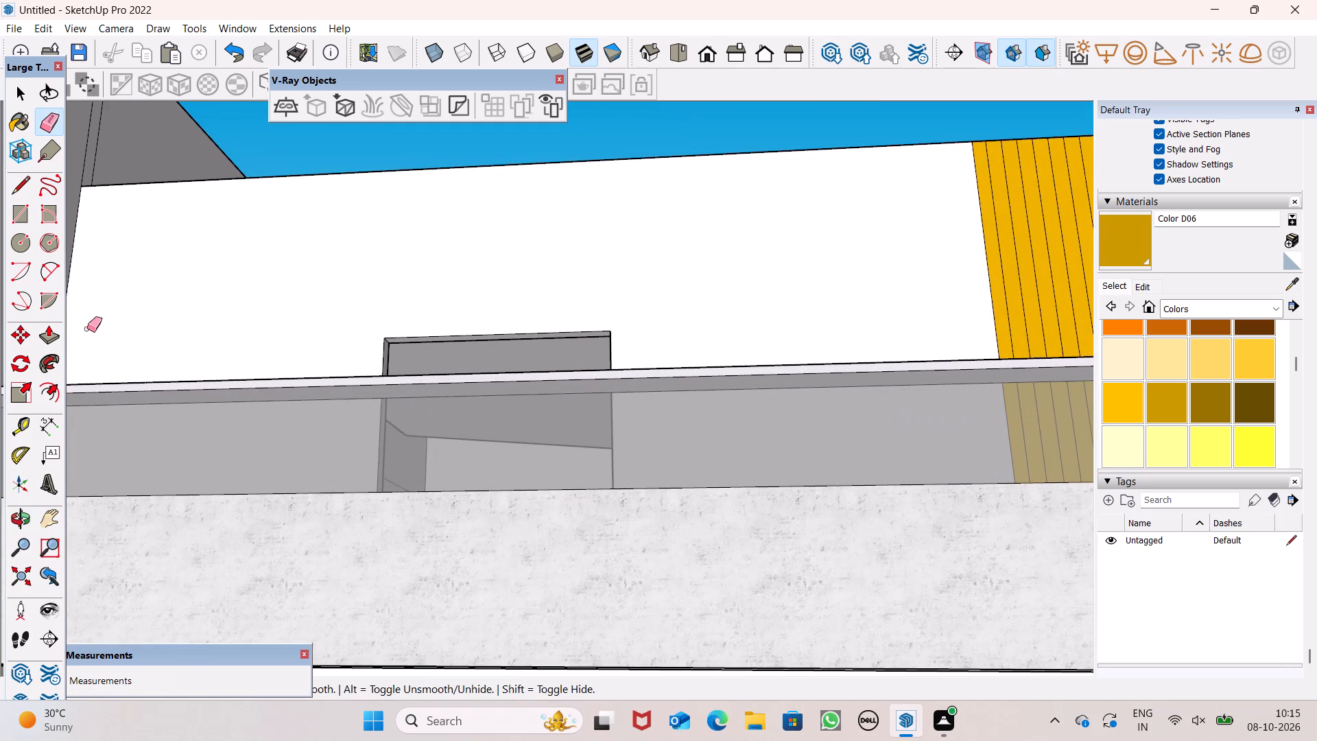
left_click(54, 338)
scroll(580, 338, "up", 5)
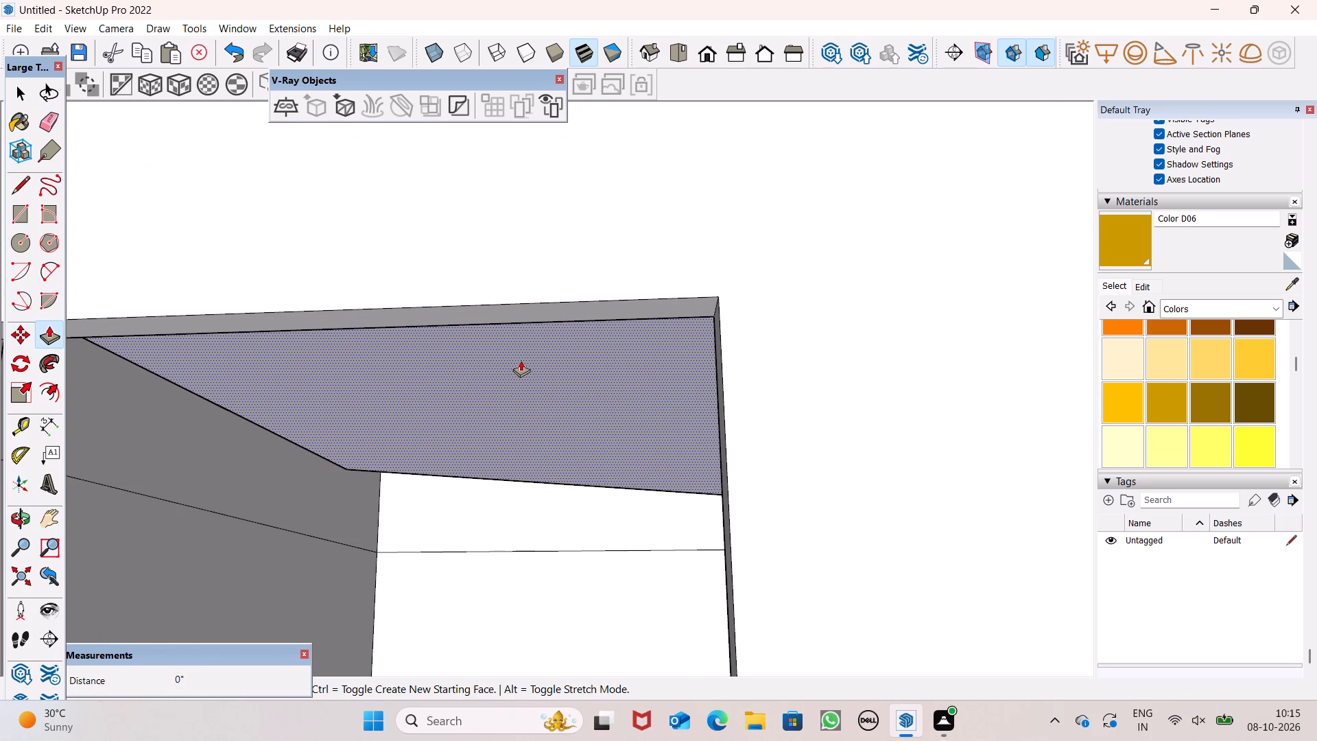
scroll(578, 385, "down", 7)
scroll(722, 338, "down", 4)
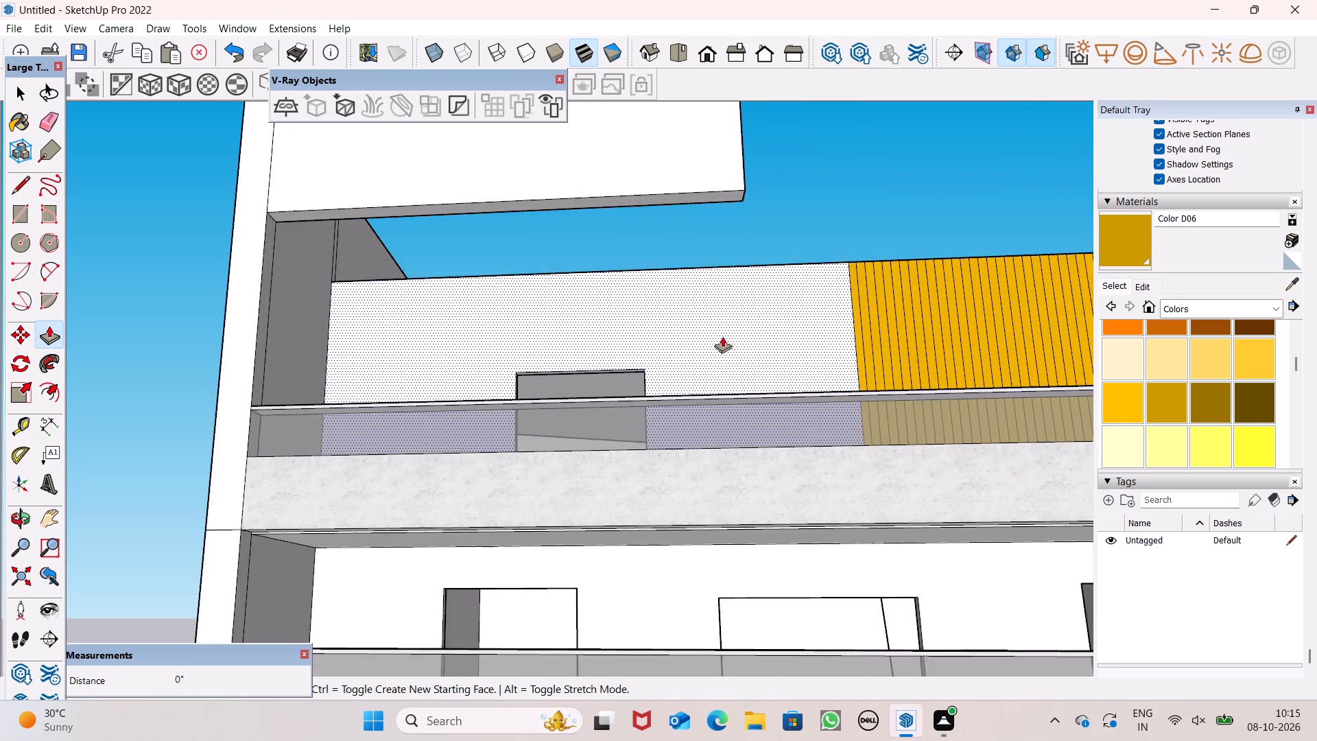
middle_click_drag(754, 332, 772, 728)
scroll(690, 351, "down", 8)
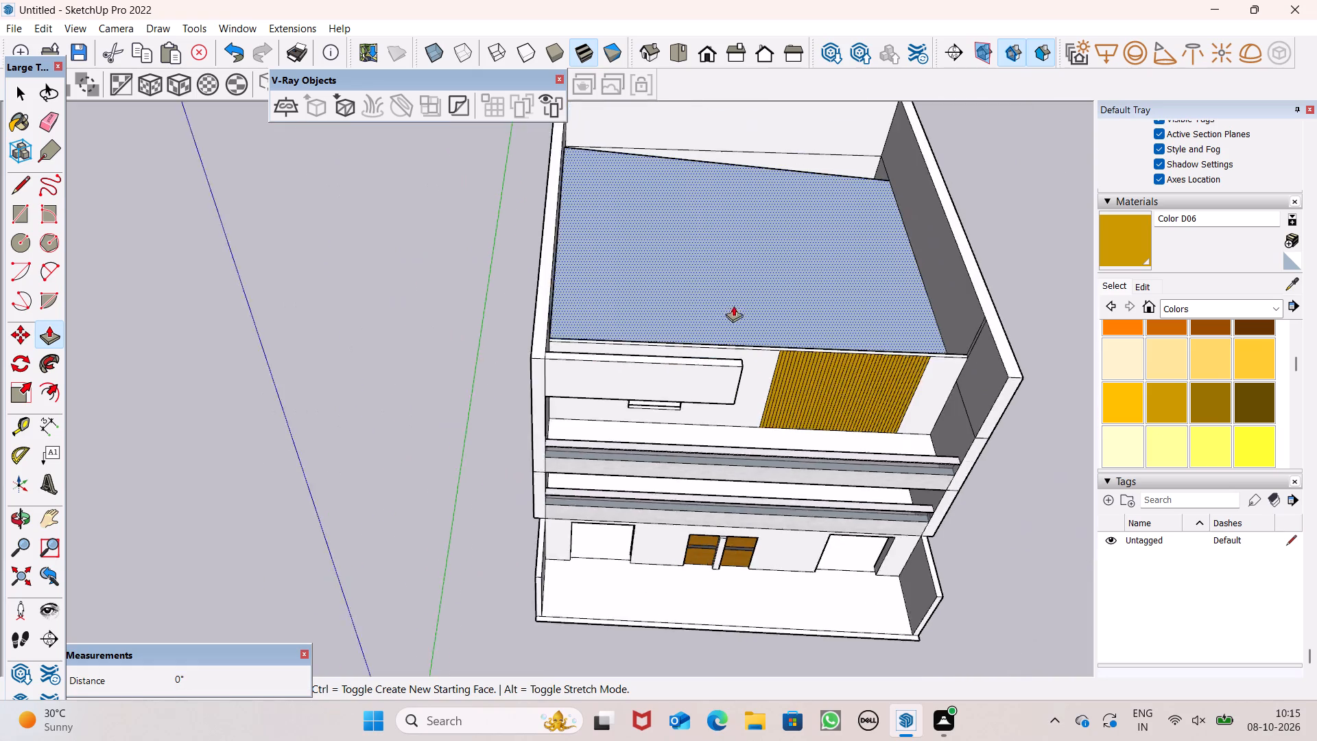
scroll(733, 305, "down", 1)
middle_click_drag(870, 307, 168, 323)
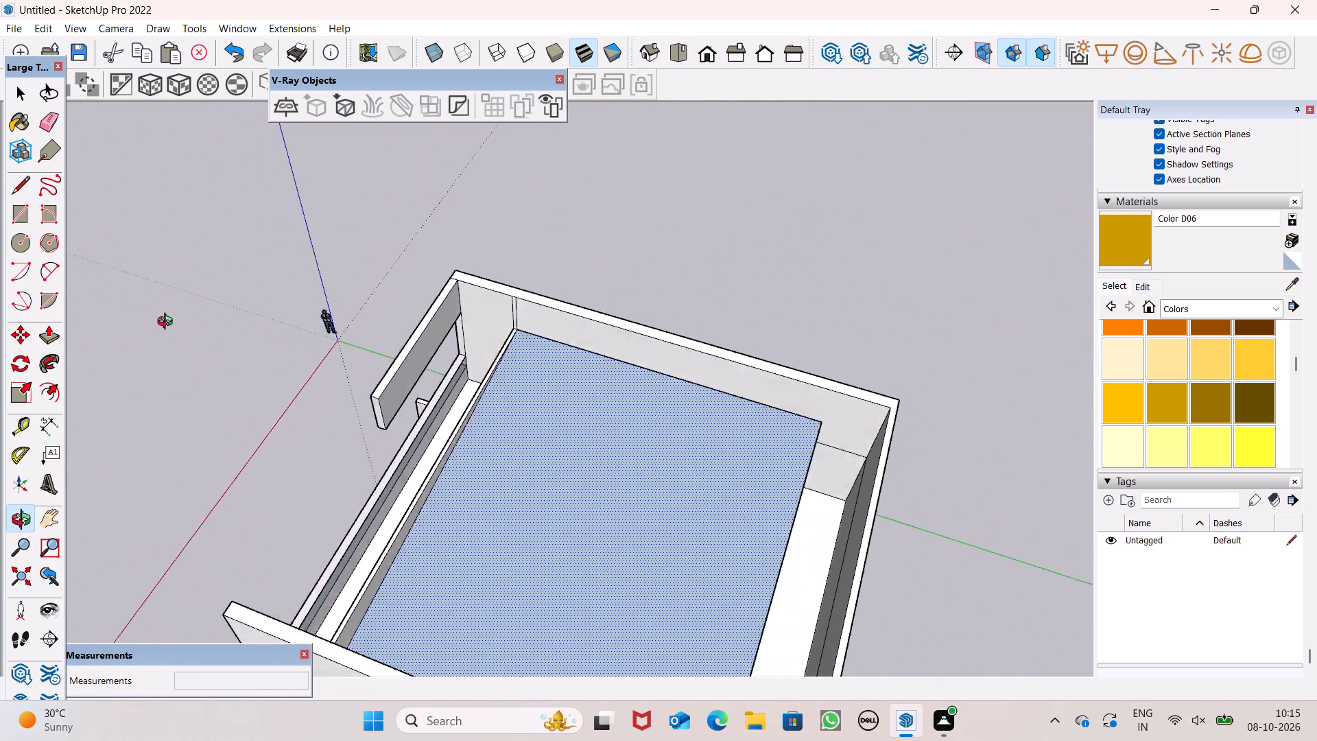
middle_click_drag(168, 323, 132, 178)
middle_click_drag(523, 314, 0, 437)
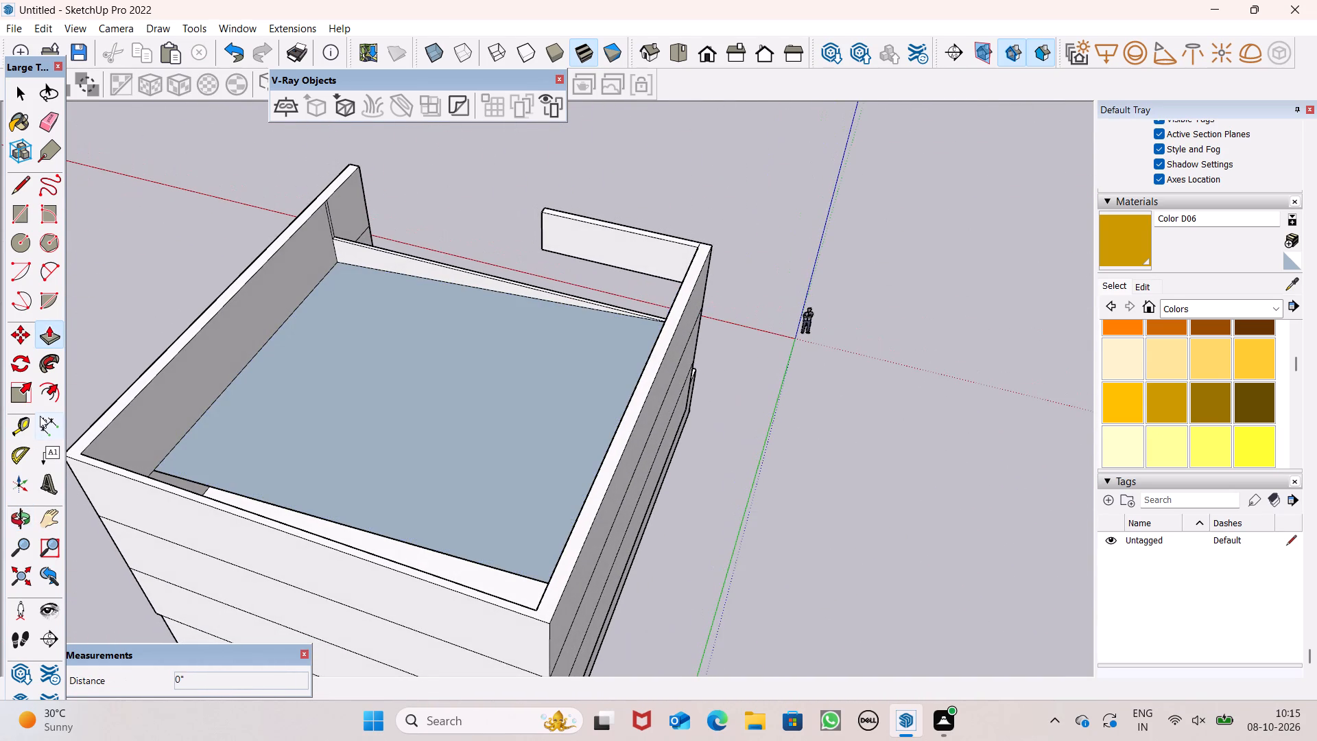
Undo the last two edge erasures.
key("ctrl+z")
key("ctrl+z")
Delete the blue roof rectangle's face covering the top storey.
key("space")
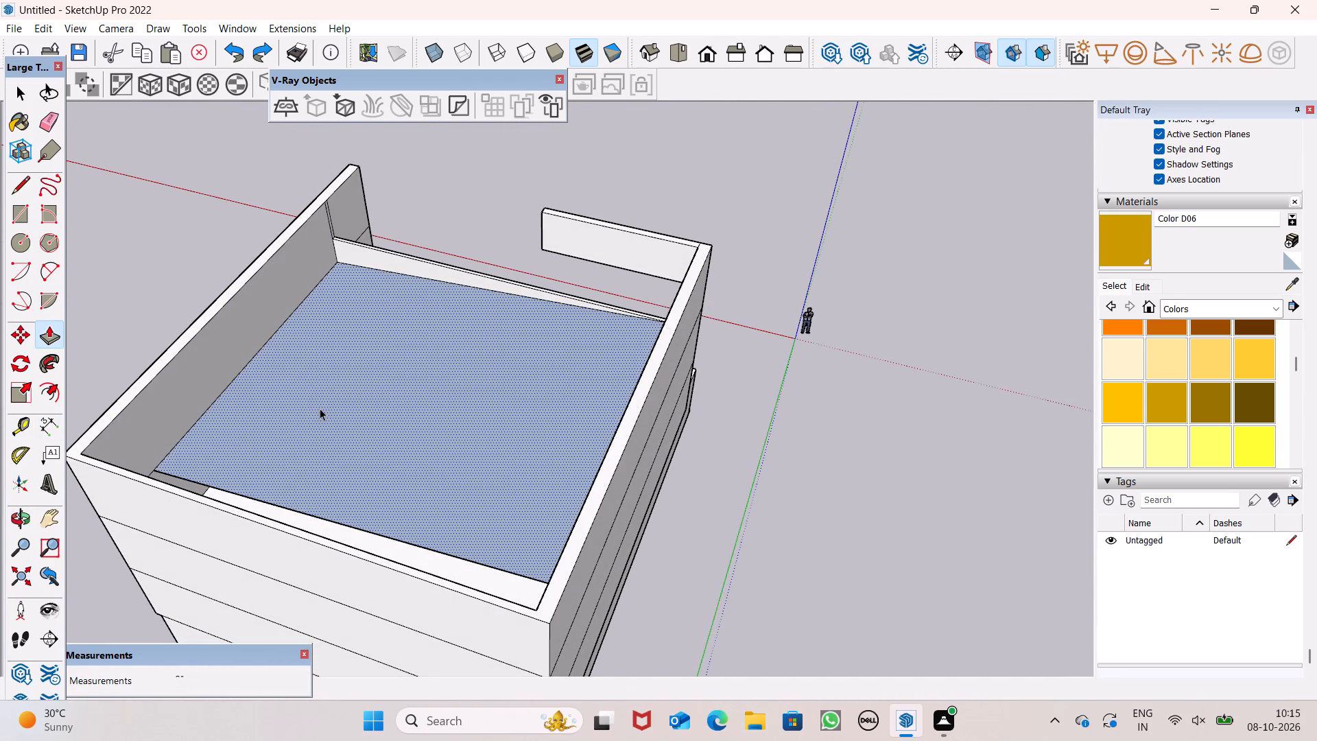
left_click(346, 434)
key("Delete")
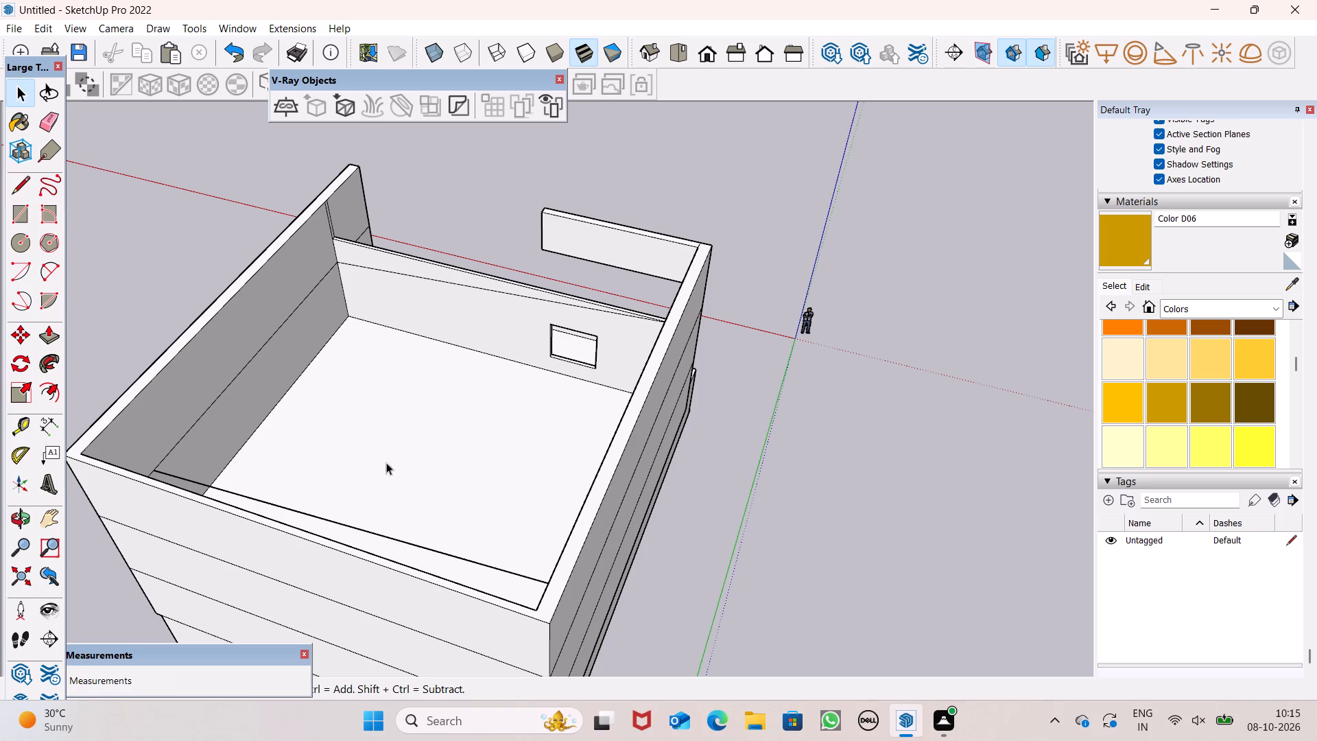
Erase the seam edges on the slatted wall's inner face and adjoining side wall, plus the leftover roof edges near the rear wall.
left_click(60, 126)
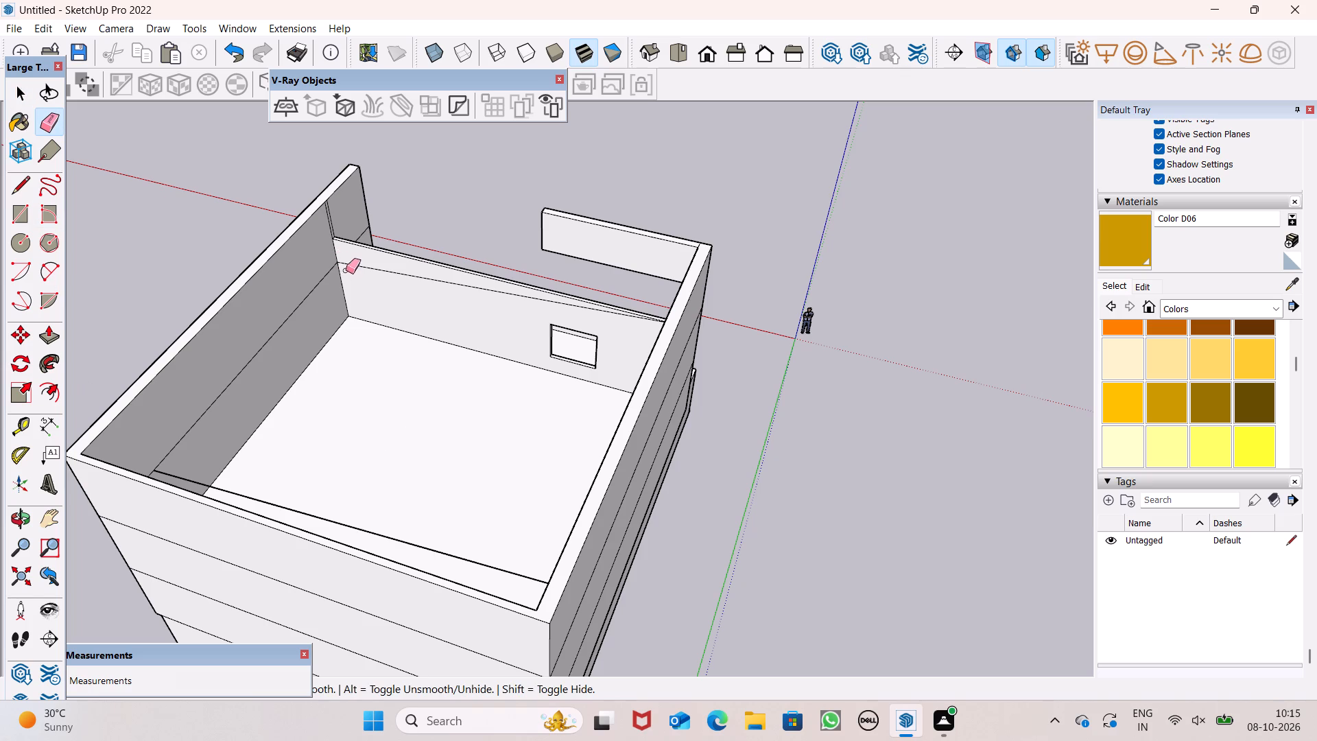
left_click(358, 264)
left_click_drag(321, 282, 322, 289)
scroll(342, 357, "down", 1)
middle_click_drag(359, 431, 361, 597)
left_click_drag(182, 559, 230, 560)
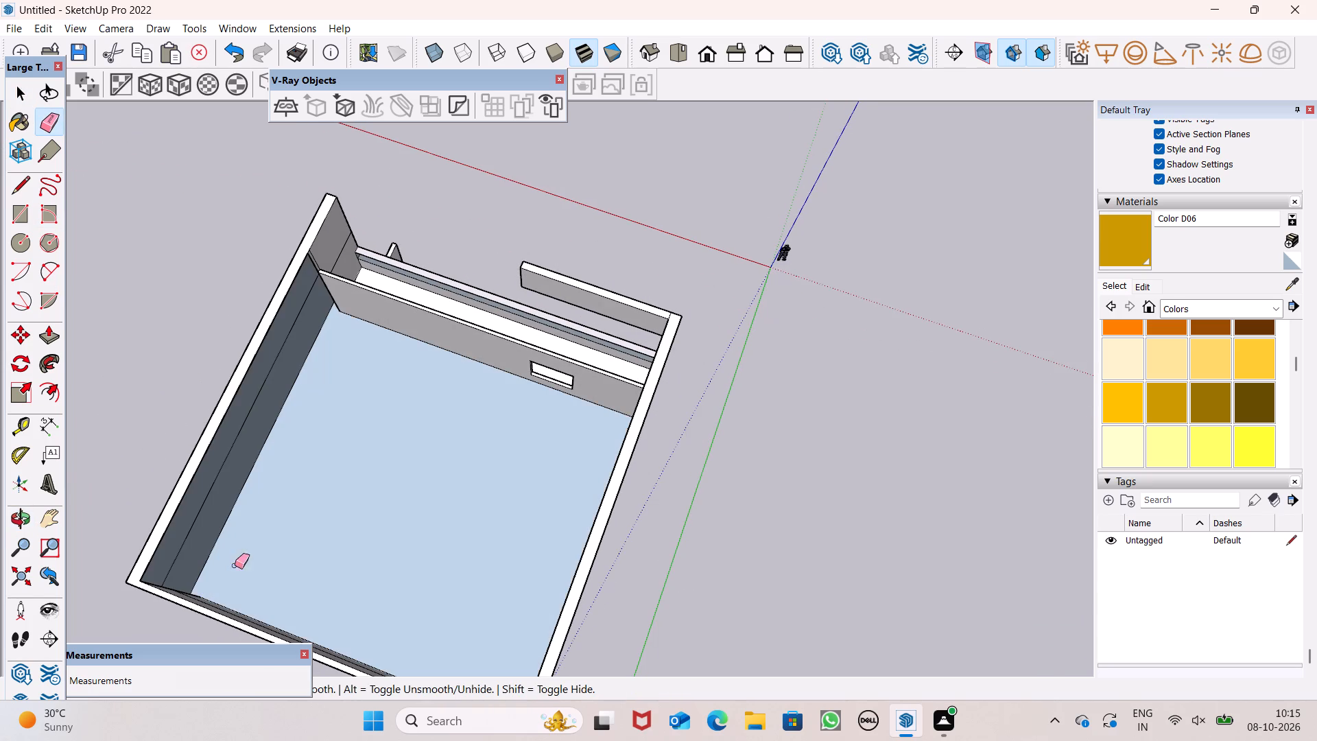
key("ctrl+z")
left_click(188, 567)
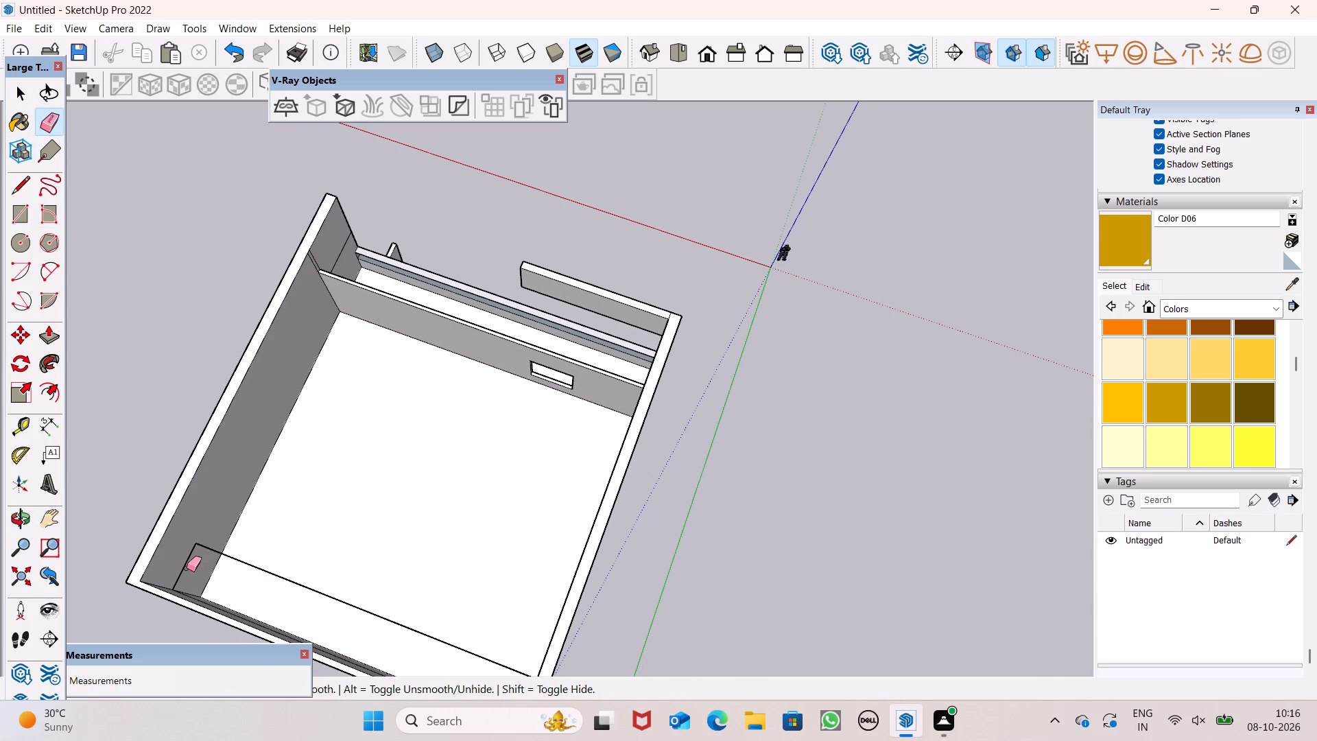
left_click(189, 563)
left_click_drag(258, 562, 255, 575)
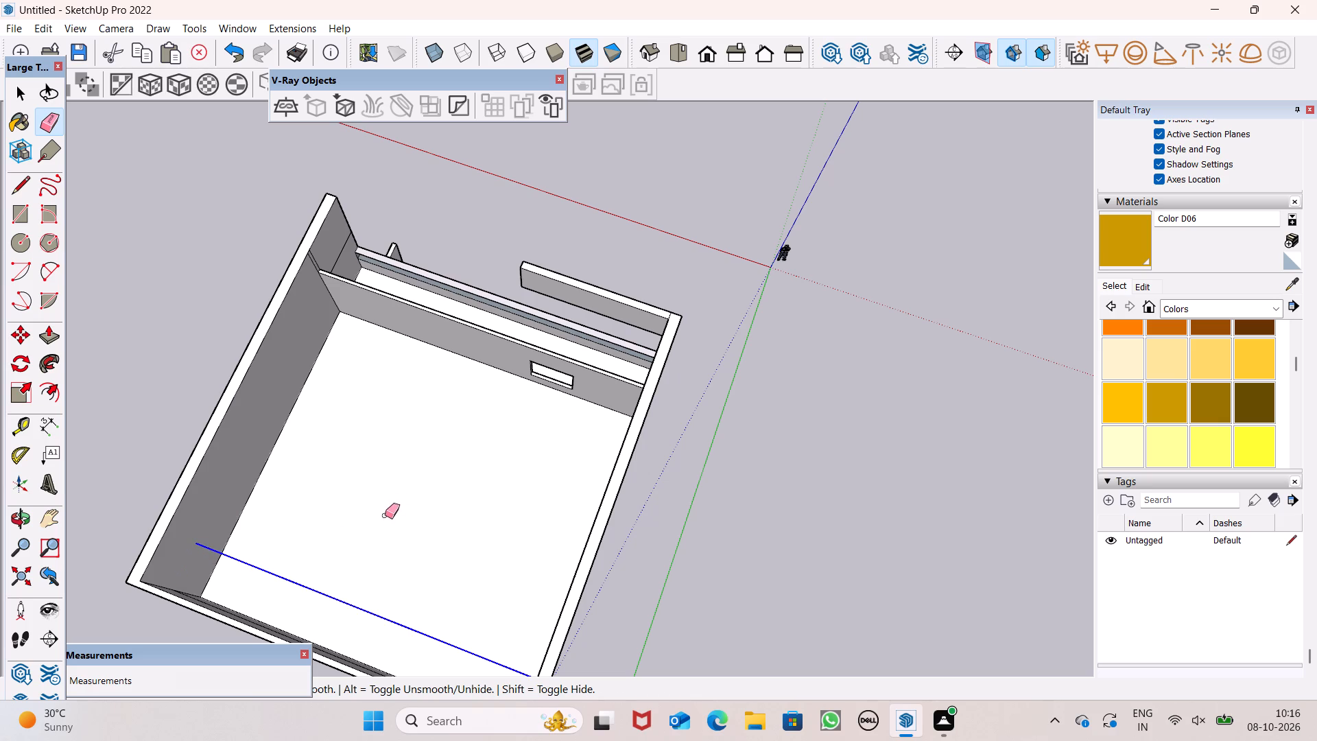
Erase the storey seam and the leftover roof edge running along the opposite side wall's inner face.
middle_click_drag(434, 584, 1205, 341)
scroll(842, 266, "up", 4)
scroll(781, 277, "down", 1)
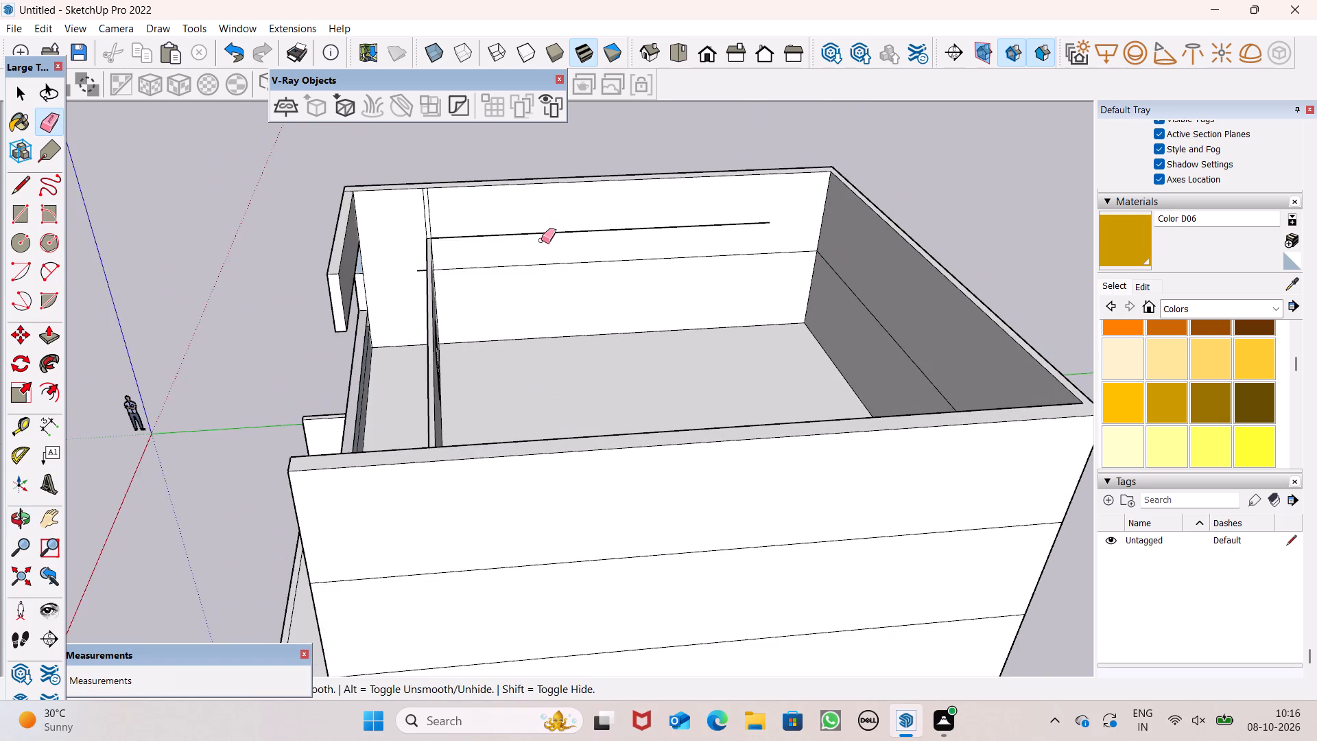
scroll(541, 238, "up", 6)
left_click_drag(508, 282, 511, 288)
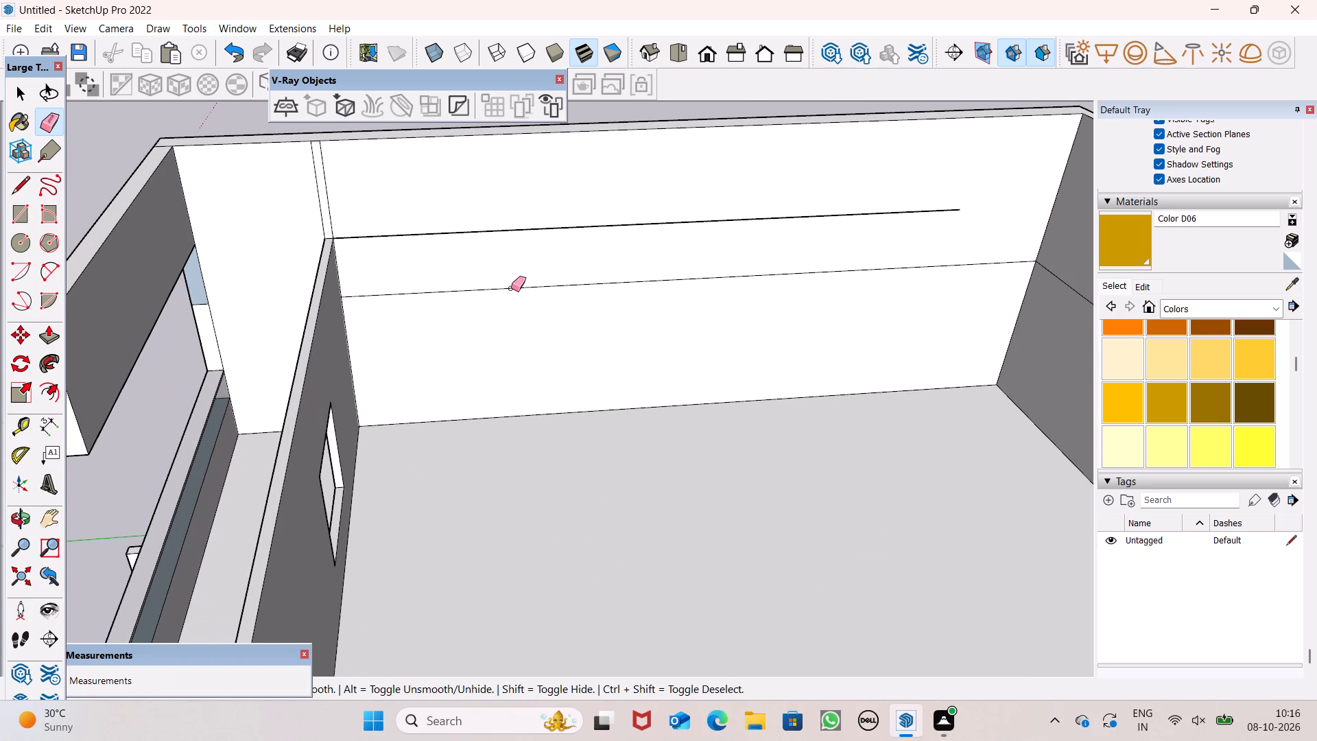
left_click_drag(511, 288, 510, 289)
scroll(514, 270, "down", 6)
left_click_drag(558, 239, 555, 252)
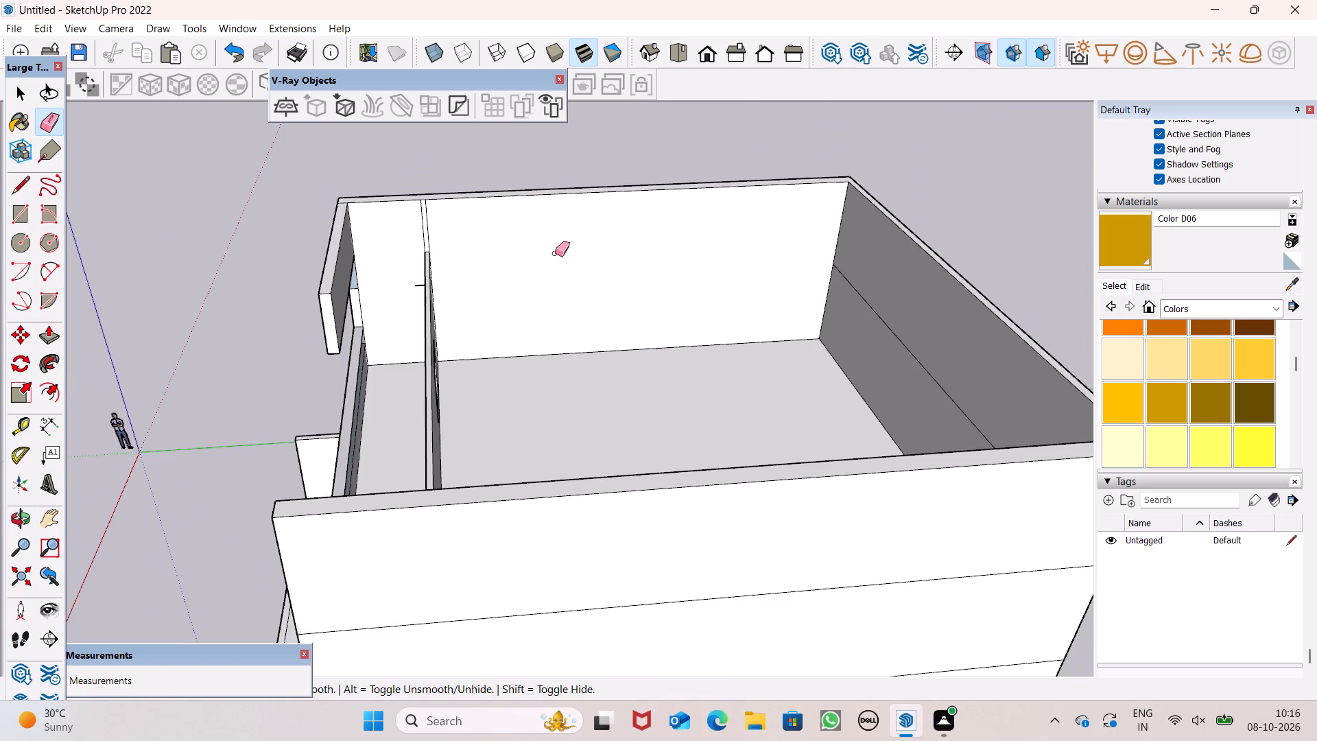
Erase the storey seam running across the rear wall's inner face on the top storey.
middle_click_drag(658, 367, 965, 410)
scroll(527, 360, "up", 5)
scroll(847, 265, "down", 4)
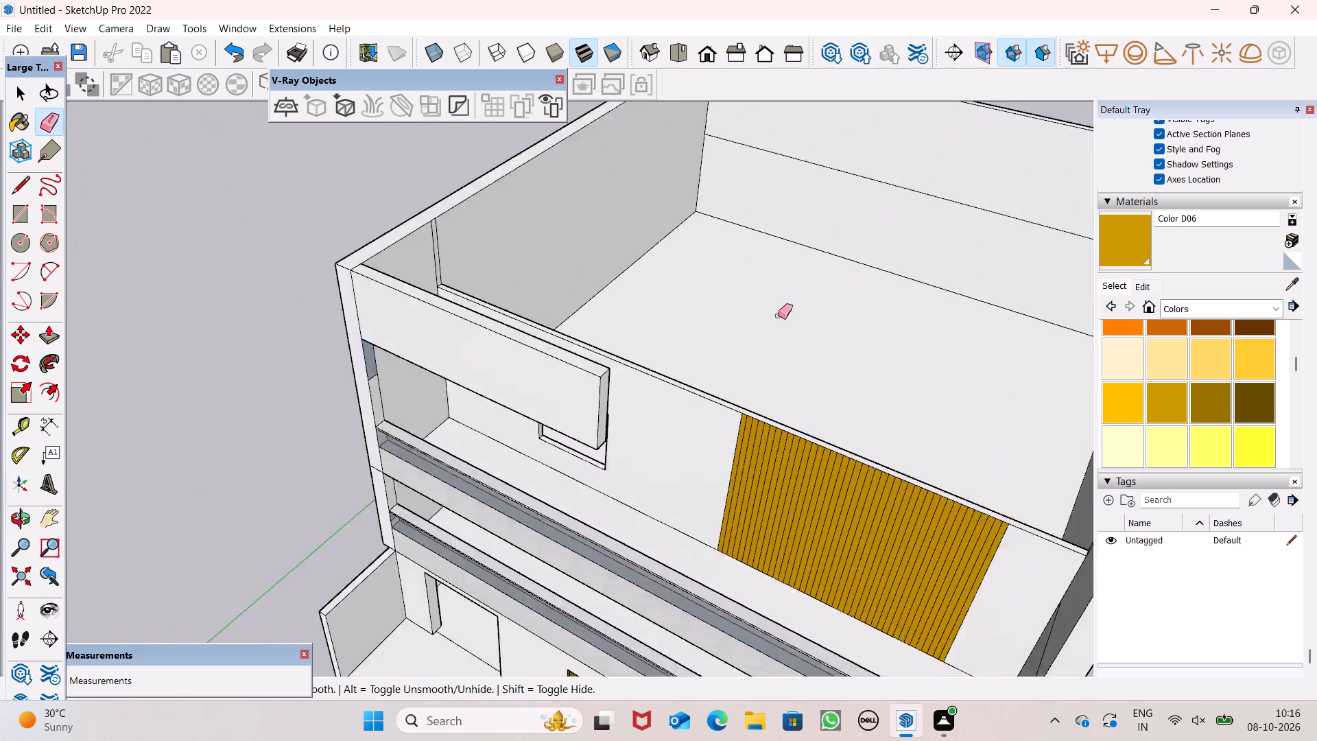
scroll(778, 316, "down", 3)
left_click(900, 235)
left_click_drag(910, 215, 905, 232)
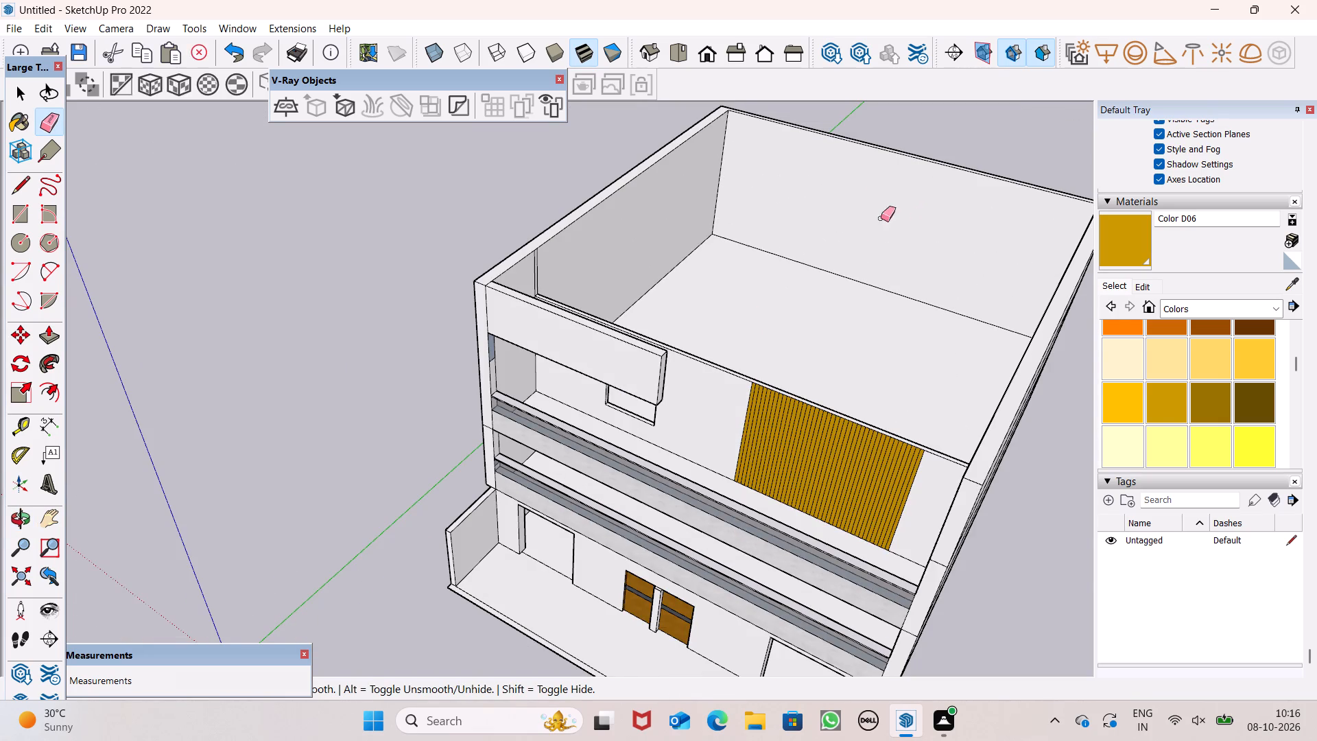
Erase the short leftover seam edge on the side wall just in front of the slatted wall.
scroll(833, 202, "down", 4)
middle_click_drag(823, 240, 556, 319)
scroll(750, 373, "up", 7)
scroll(626, 339, "up", 6)
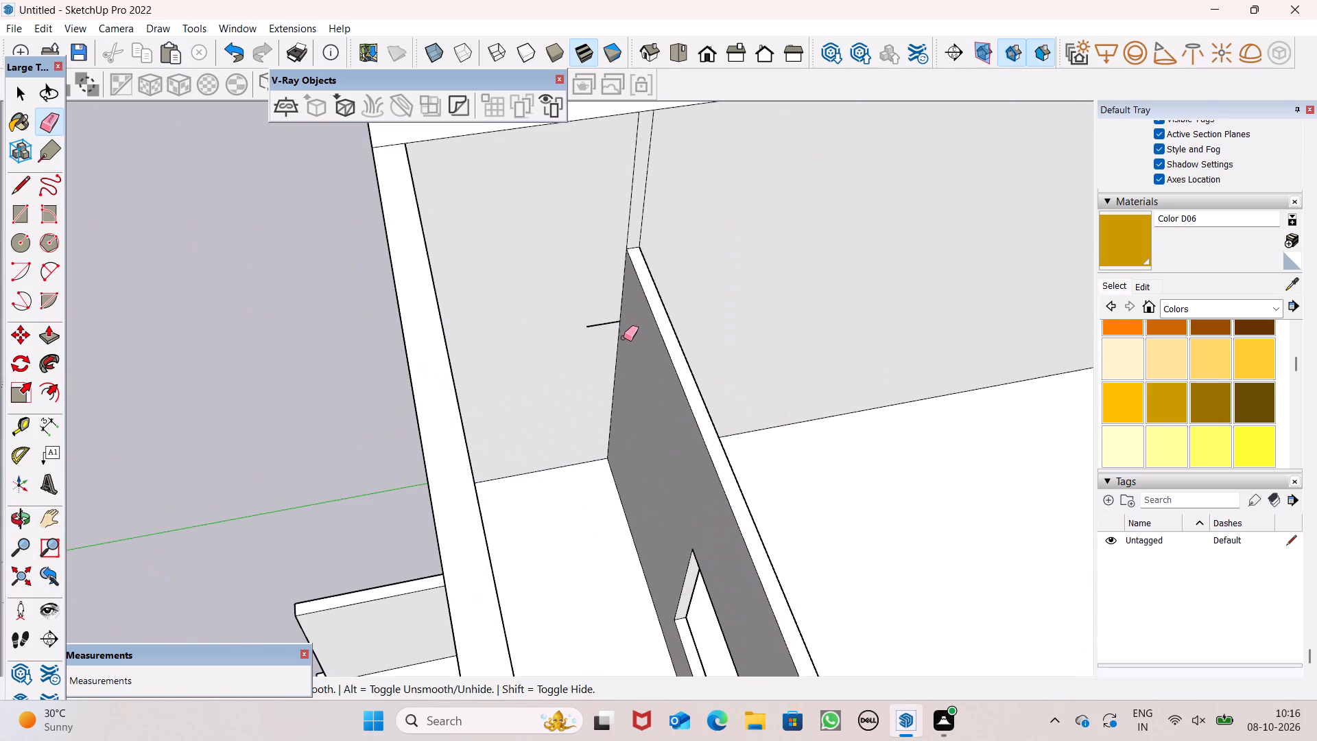
left_click_drag(601, 313, 593, 336)
scroll(492, 256, "down", 8)
key("space")
key("space")
scroll(829, 547, "down", 1)
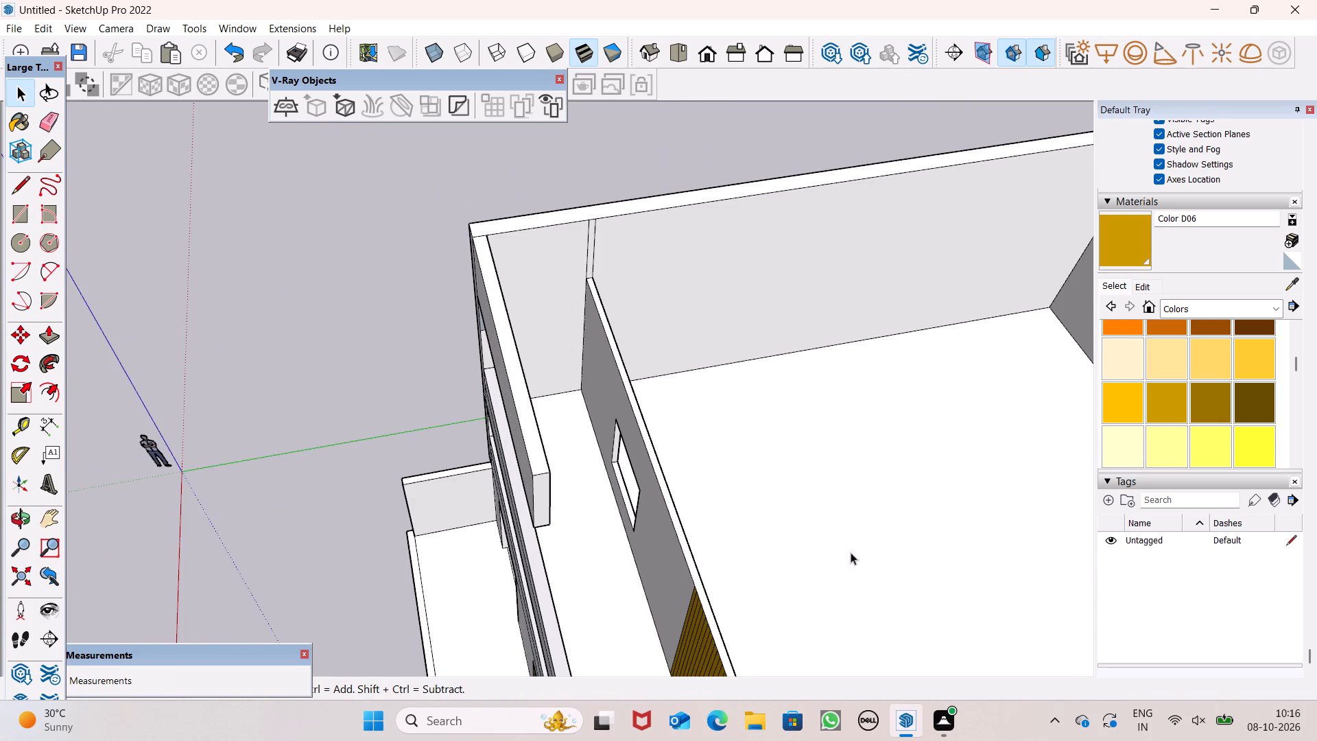
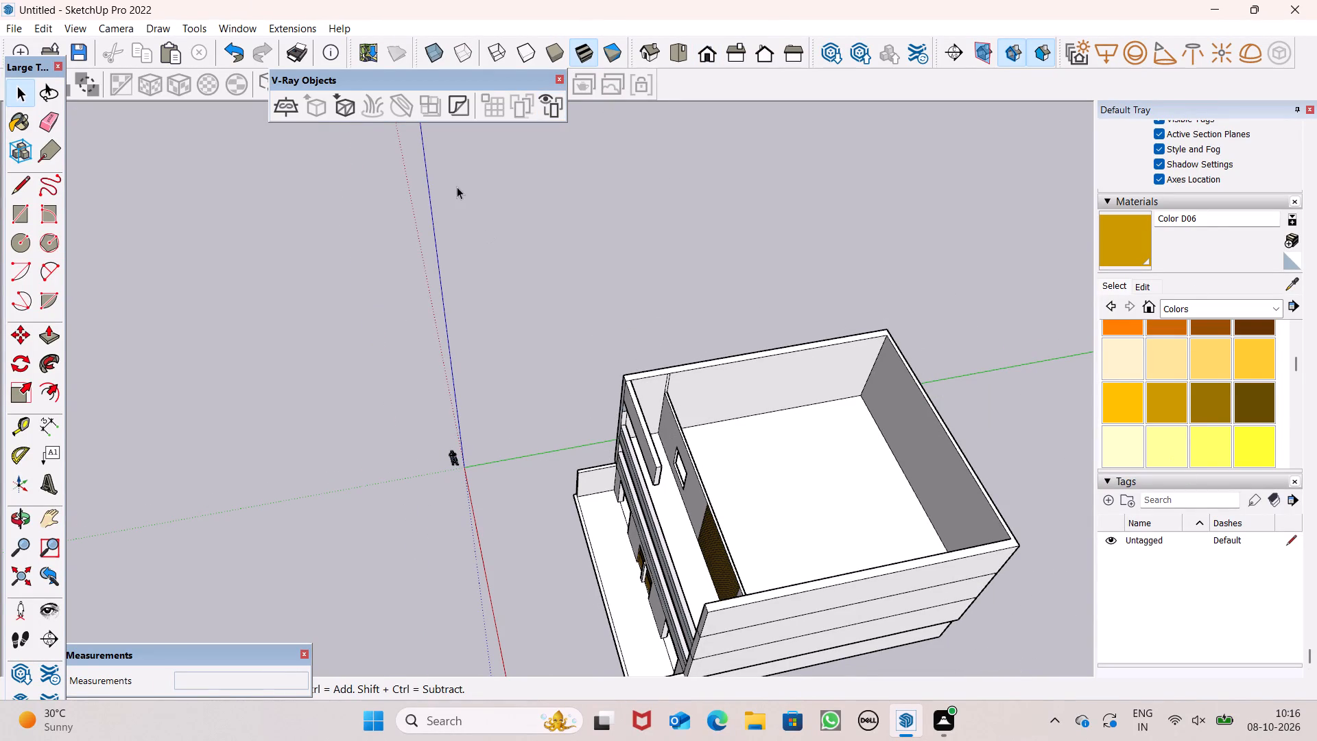
Examine the building's exterior and the cleaned top-storey interior walls from the side, above and front.
scroll(440, 84, "down", 3)
scroll(809, 137, "down", 5)
middle_click_drag(866, 288, 536, 124)
scroll(631, 179, "down", 6)
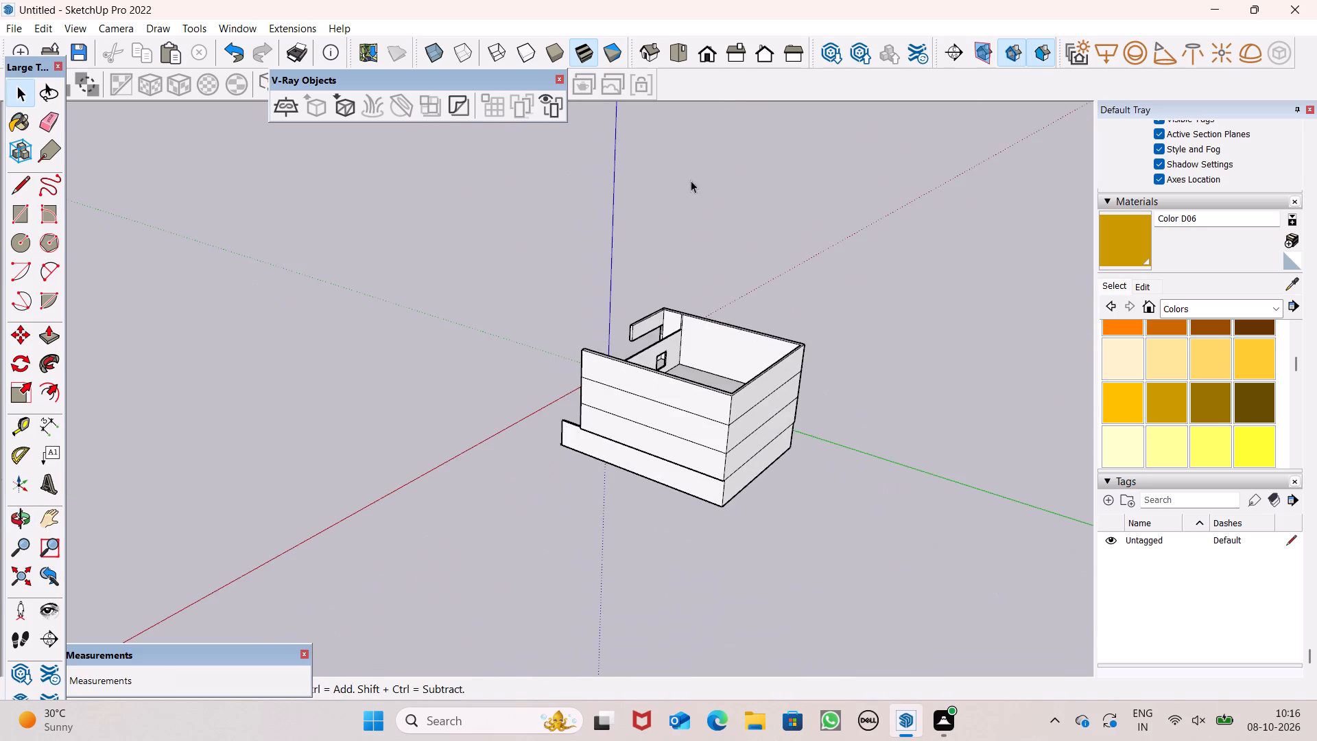
middle_click_drag(691, 434, 897, 541)
scroll(848, 342, "up", 6)
middle_click_drag(772, 338, 1034, 308)
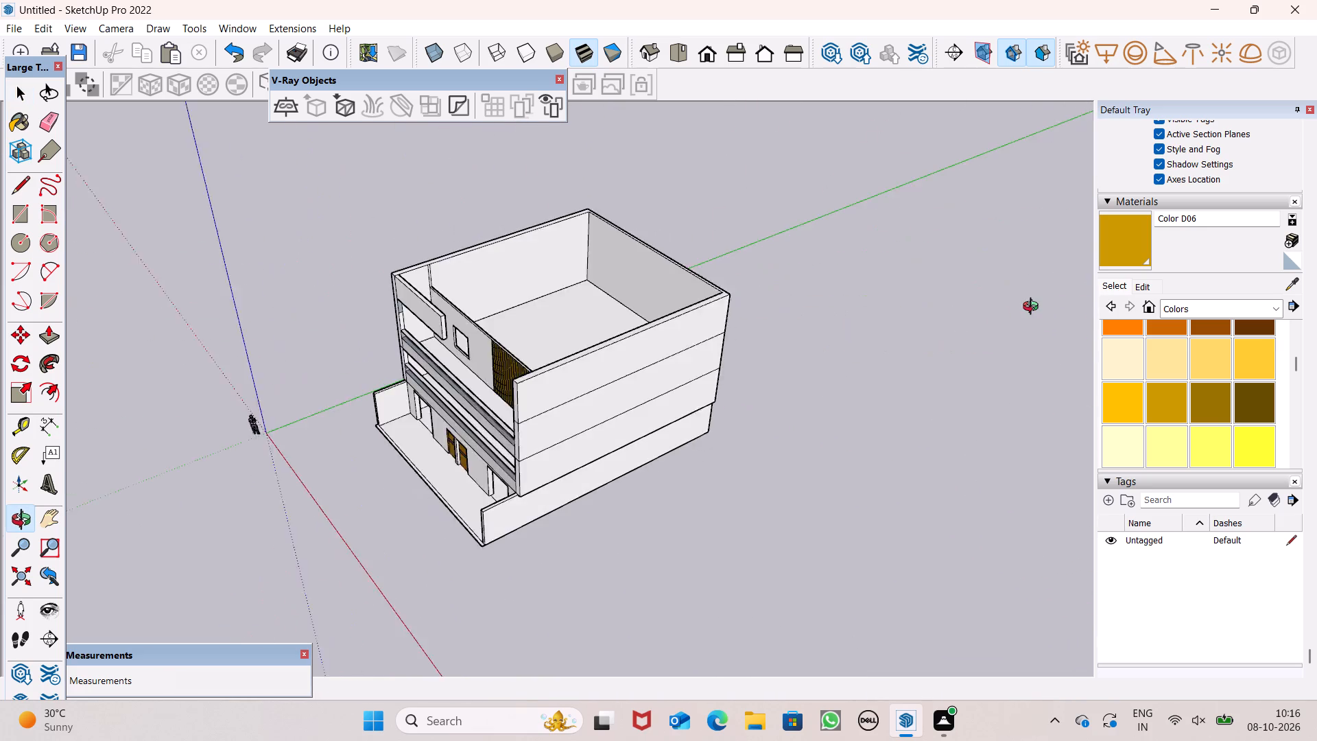
middle_click_drag(1034, 308, 1081, 115)
scroll(1034, 308, "up", 1)
scroll(456, 96, "down", 1)
scroll(455, 98, "up", 5)
scroll(317, 224, "up", 5)
middle_click_drag(543, 334, 544, 336)
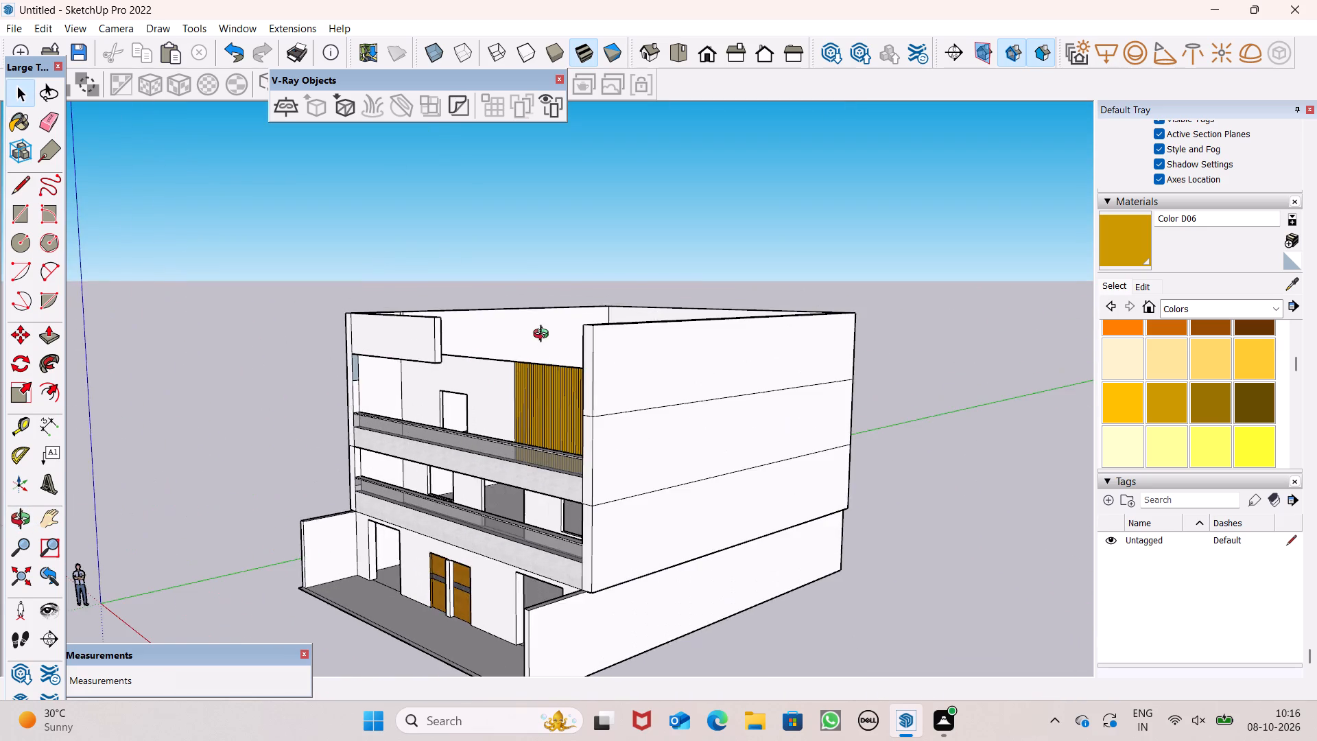
middle_click_drag(544, 336, 396, 353)
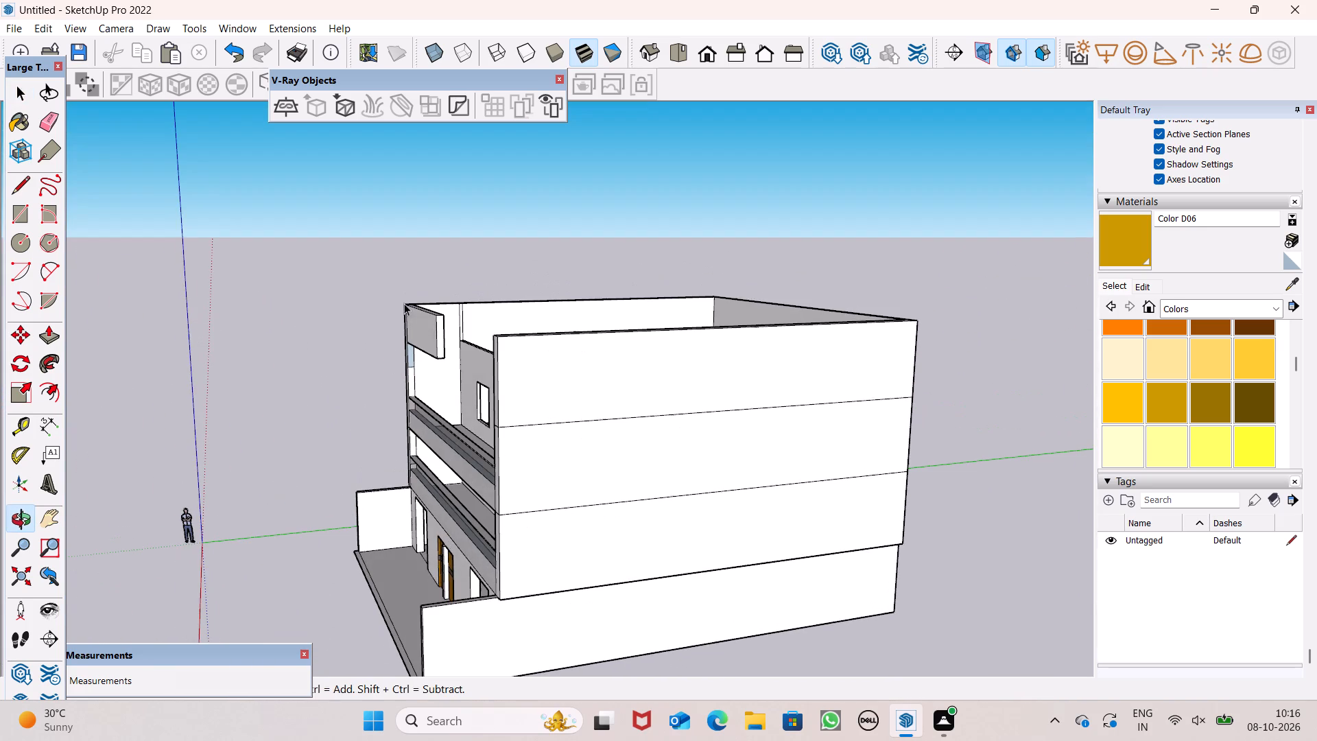
scroll(540, 314, "up", 1)
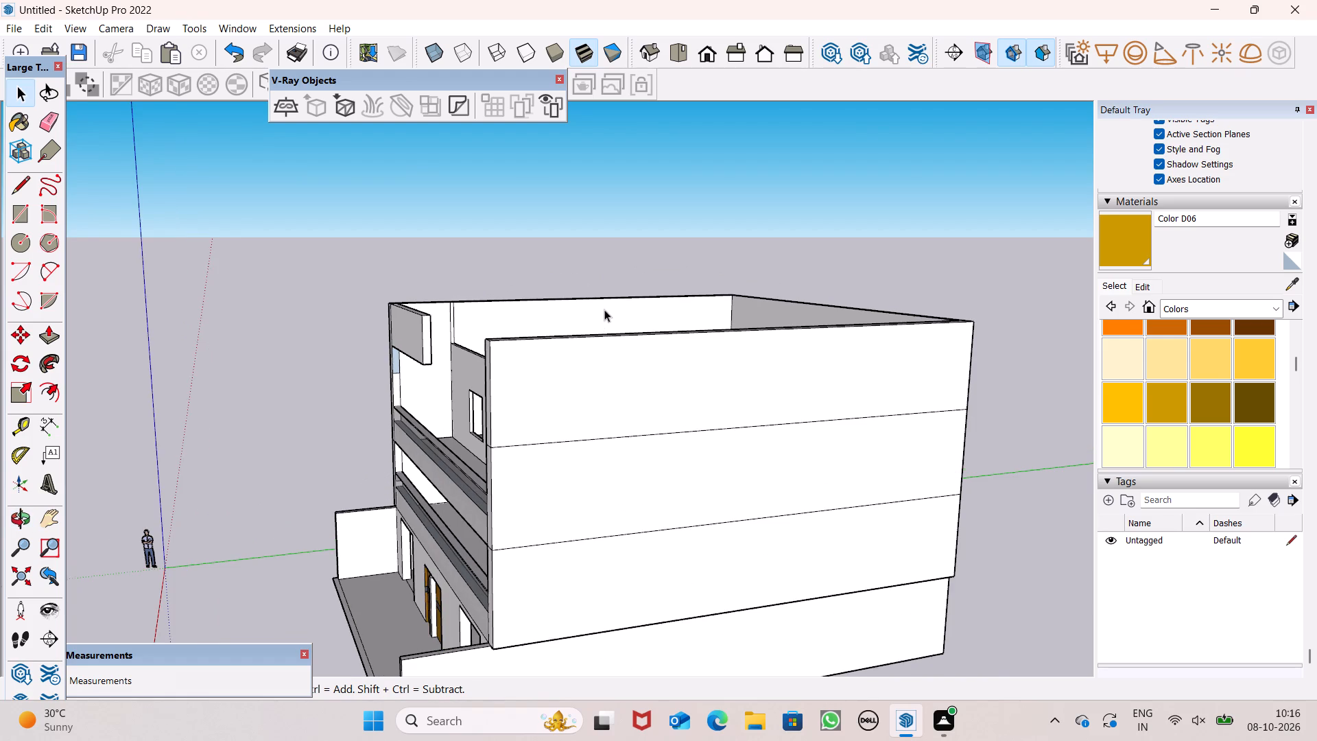
scroll(611, 308, "up", 1)
middle_click_drag(671, 340, 521, 609)
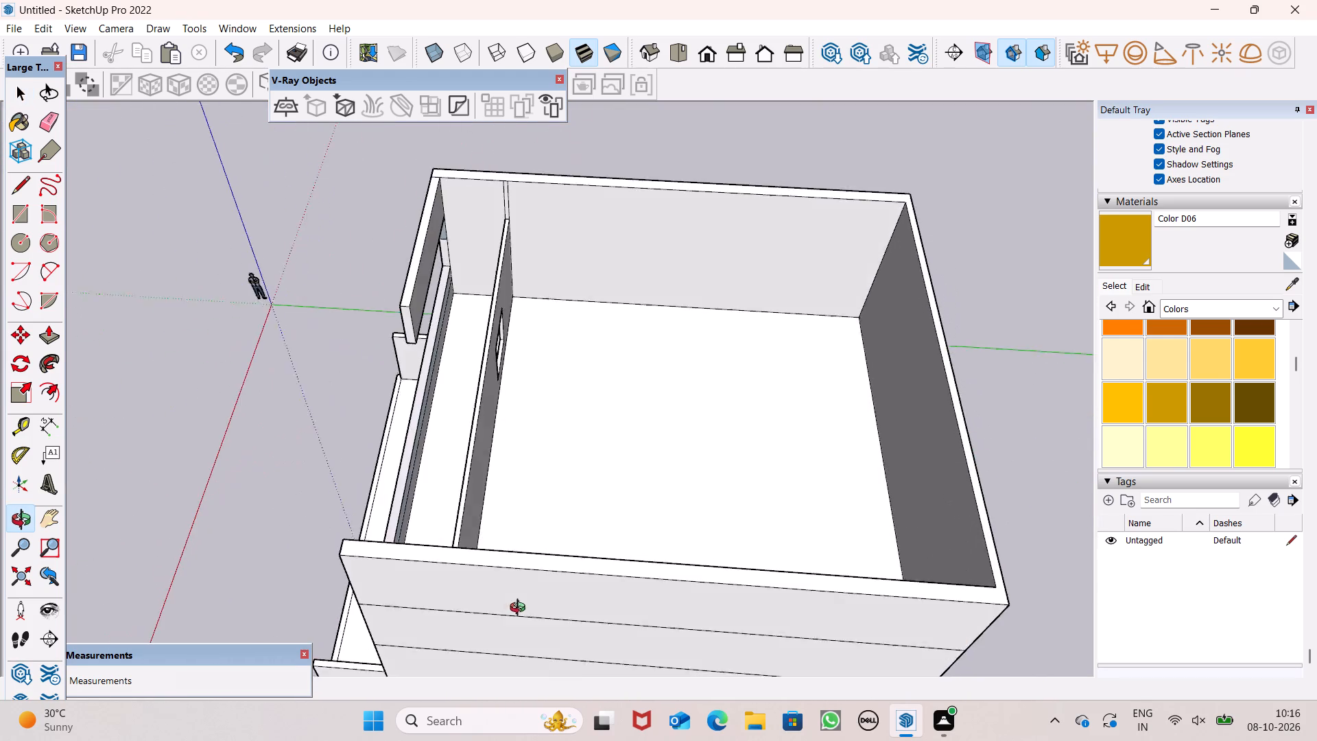
middle_click_drag(521, 609, 527, 601)
scroll(573, 490, "up", 4)
middle_click_drag(581, 438, 562, 347)
scroll(530, 386, "down", 4)
scroll(524, 409, "up", 1)
scroll(522, 413, "down", 3)
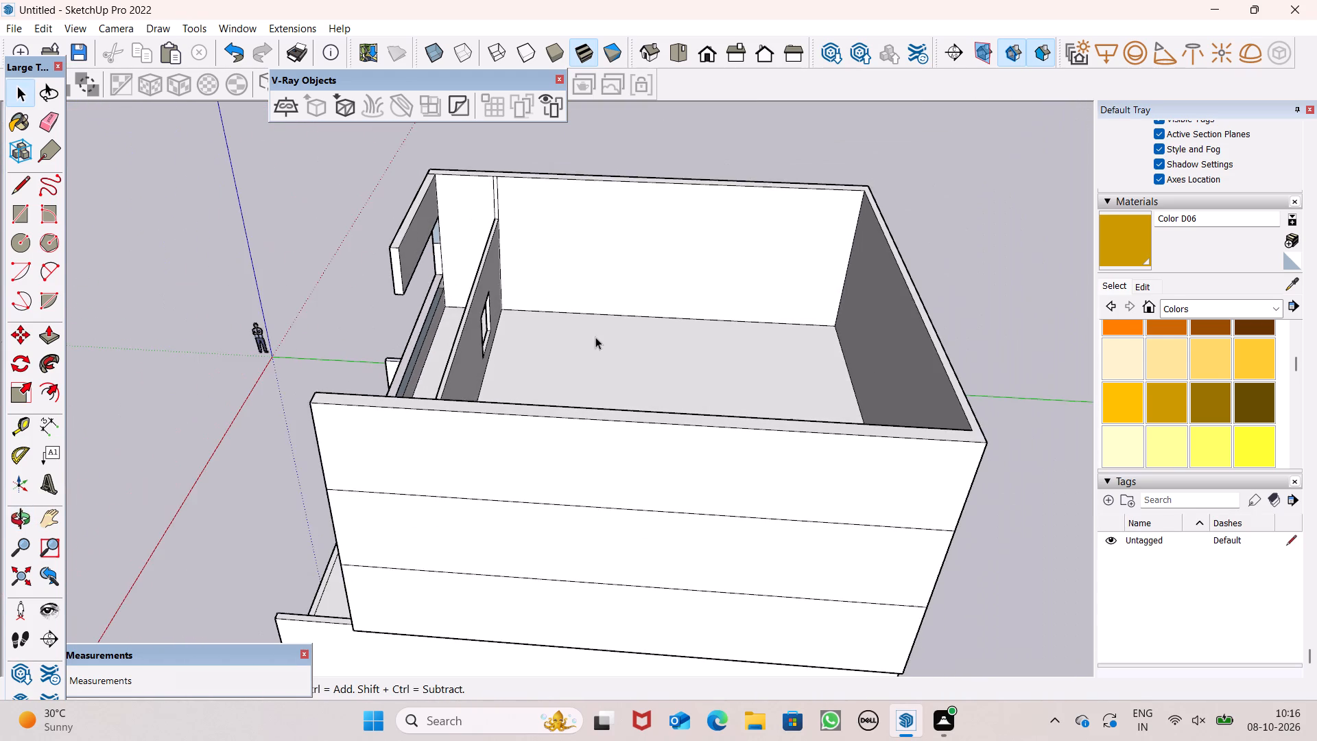
scroll(599, 327, "up", 5)
scroll(562, 407, "down", 4)
scroll(678, 265, "up", 3)
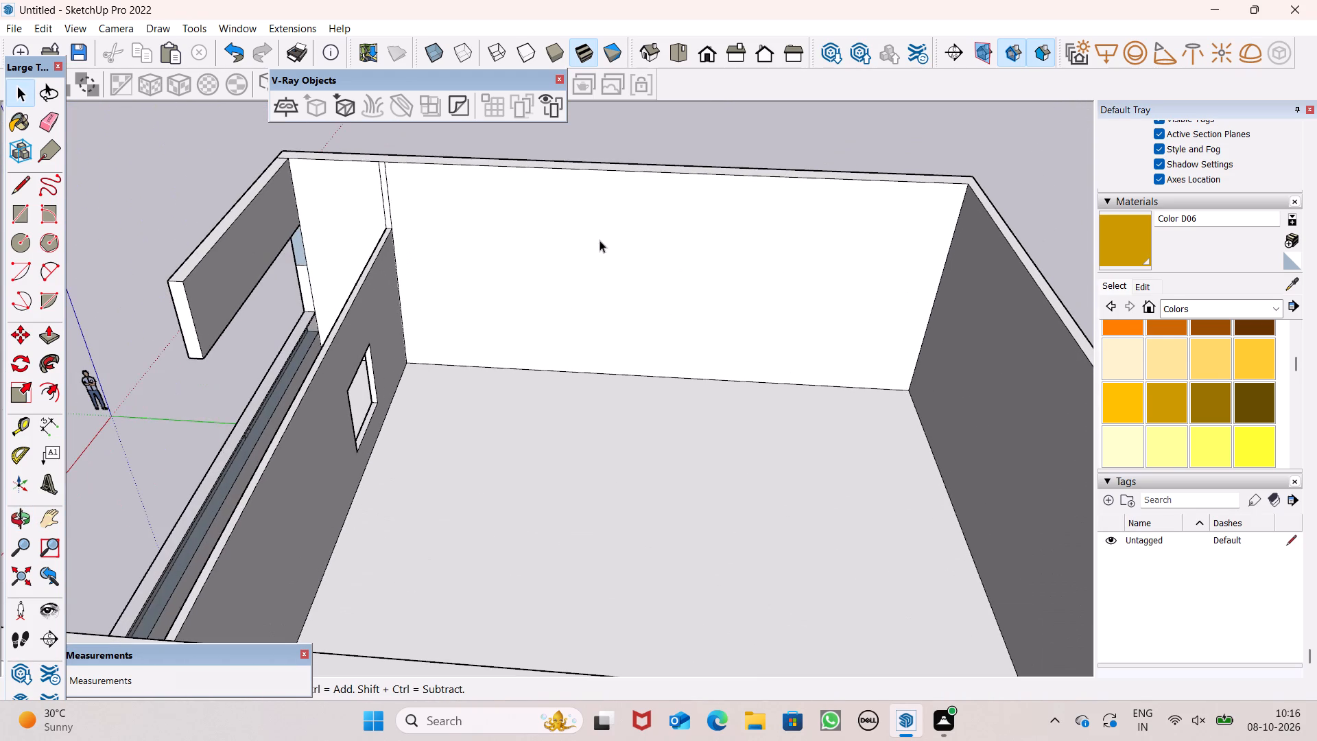
scroll(584, 181, "up", 1)
scroll(608, 259, "down", 5)
scroll(495, 217, "up", 3)
middle_click_drag(521, 222, 579, 233)
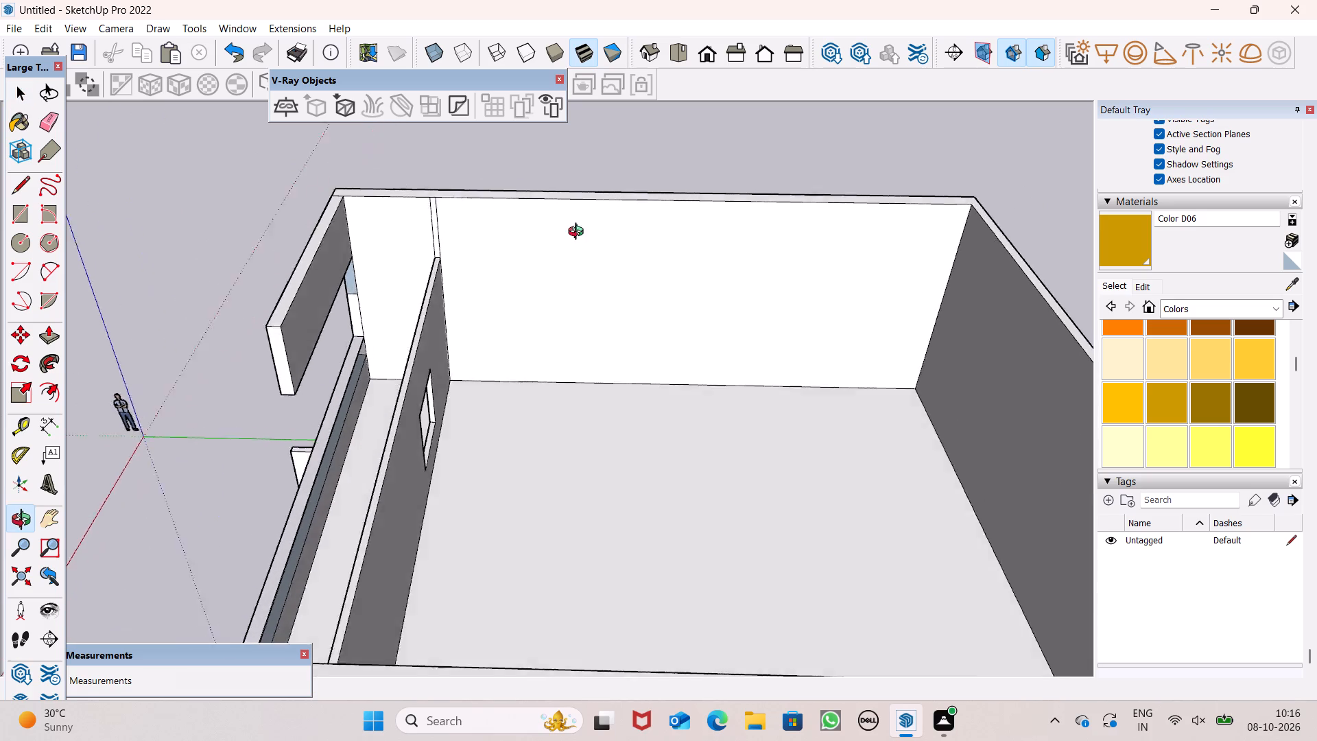
middle_click_drag(579, 233, 1029, 96)
Draw a line about 1' 6" long across the side wall's front end, level with the front panel's bottom edge.
left_click(25, 176)
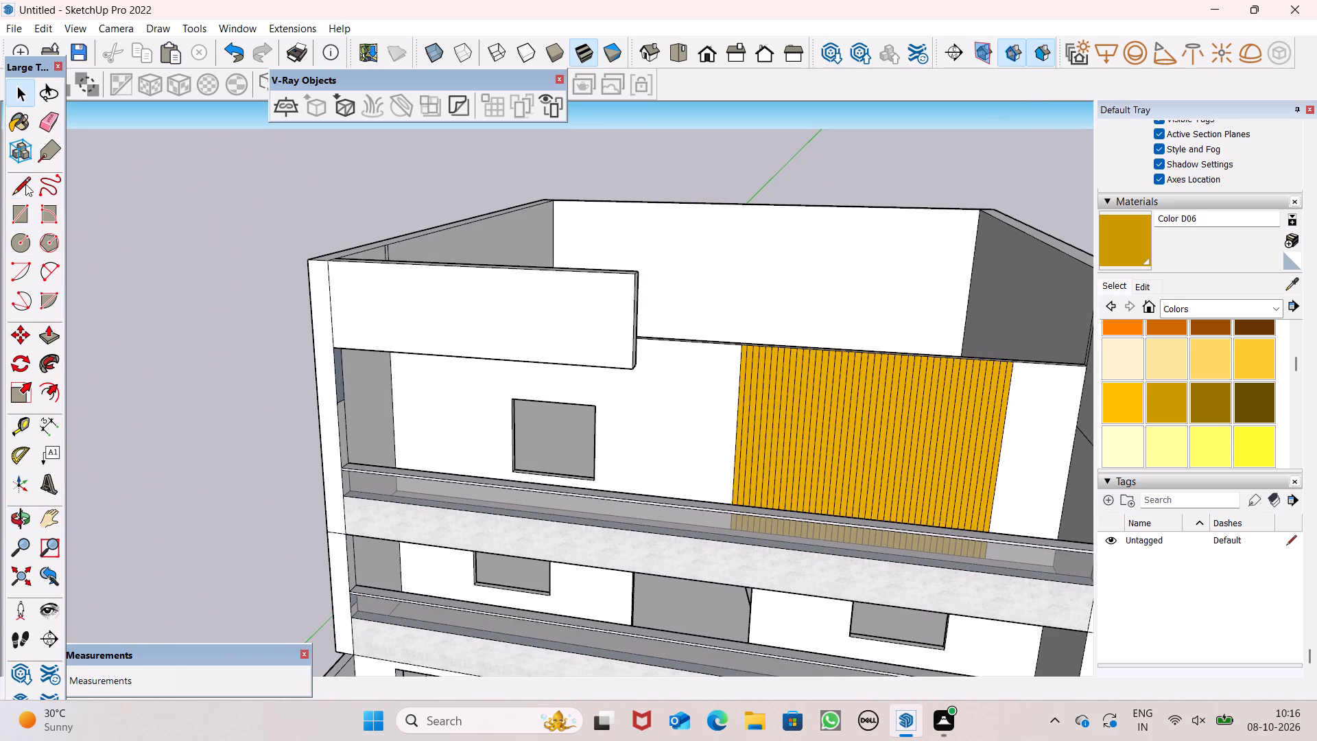
left_click_drag(335, 344, 321, 341)
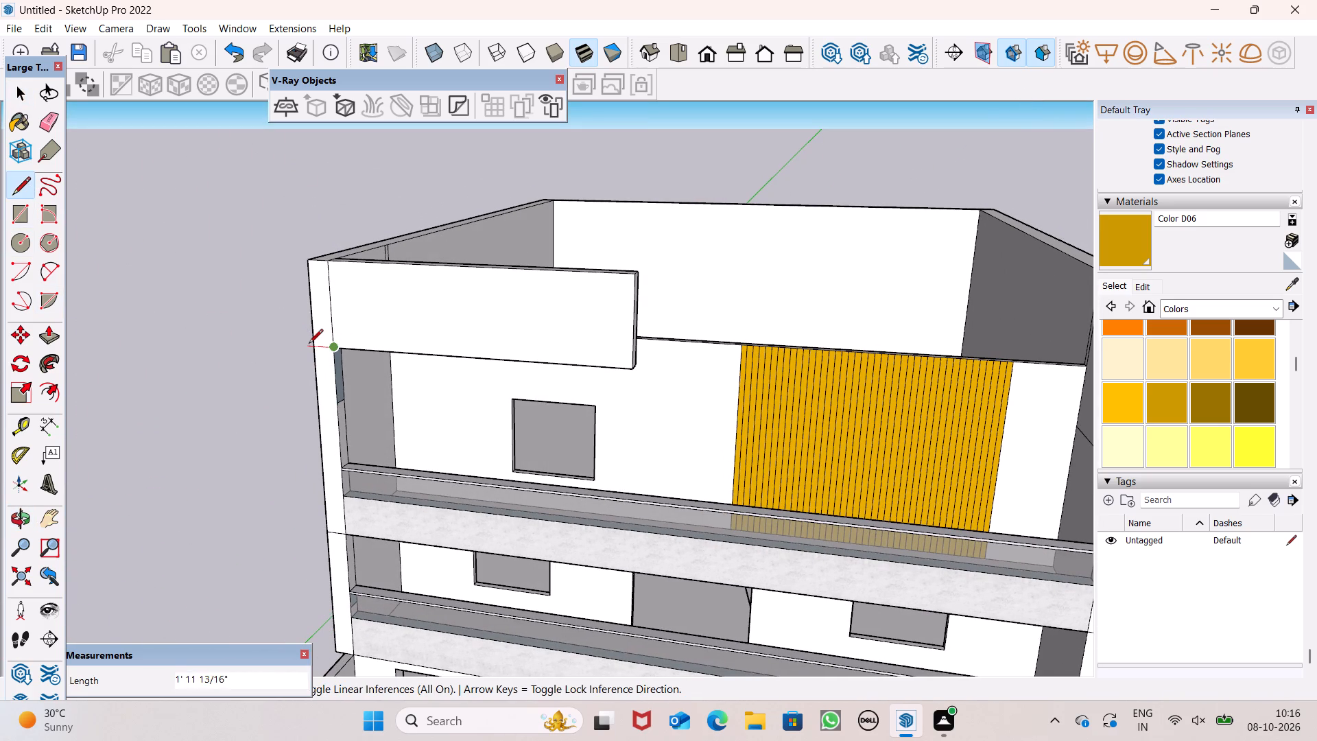
left_click(316, 345)
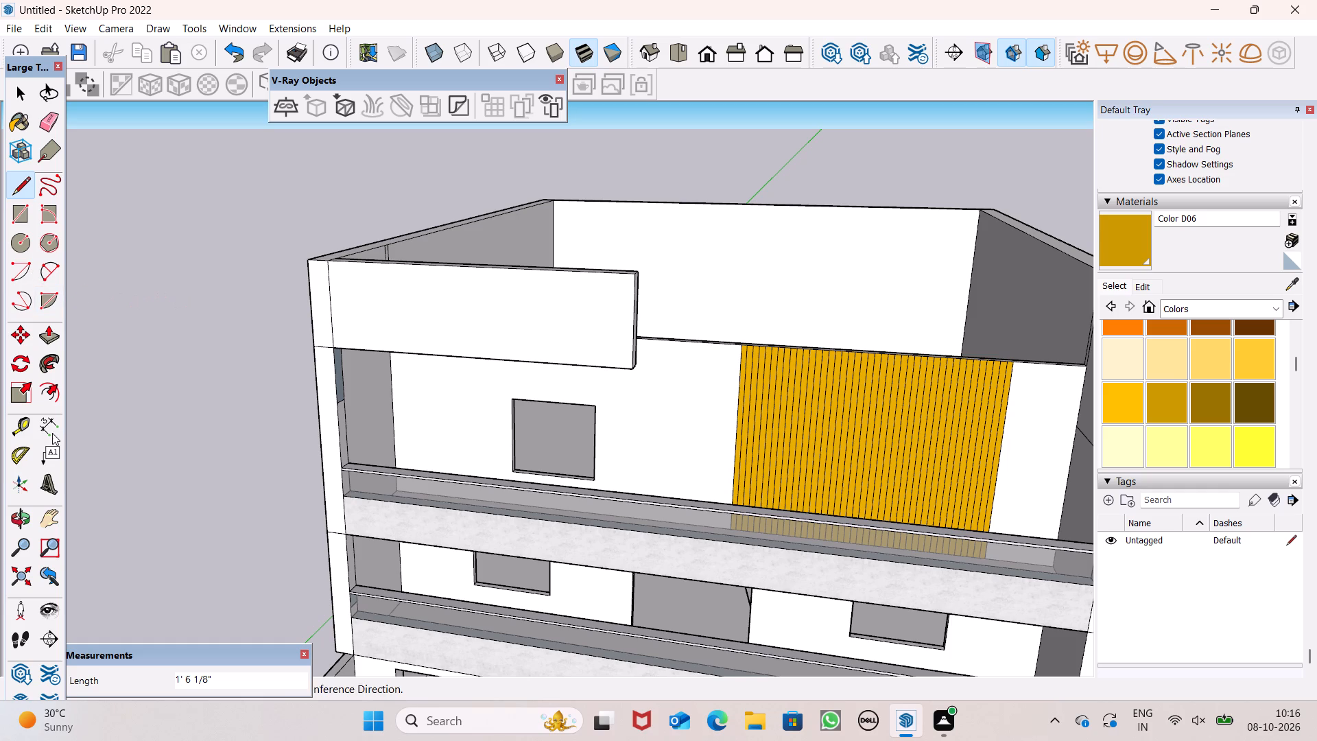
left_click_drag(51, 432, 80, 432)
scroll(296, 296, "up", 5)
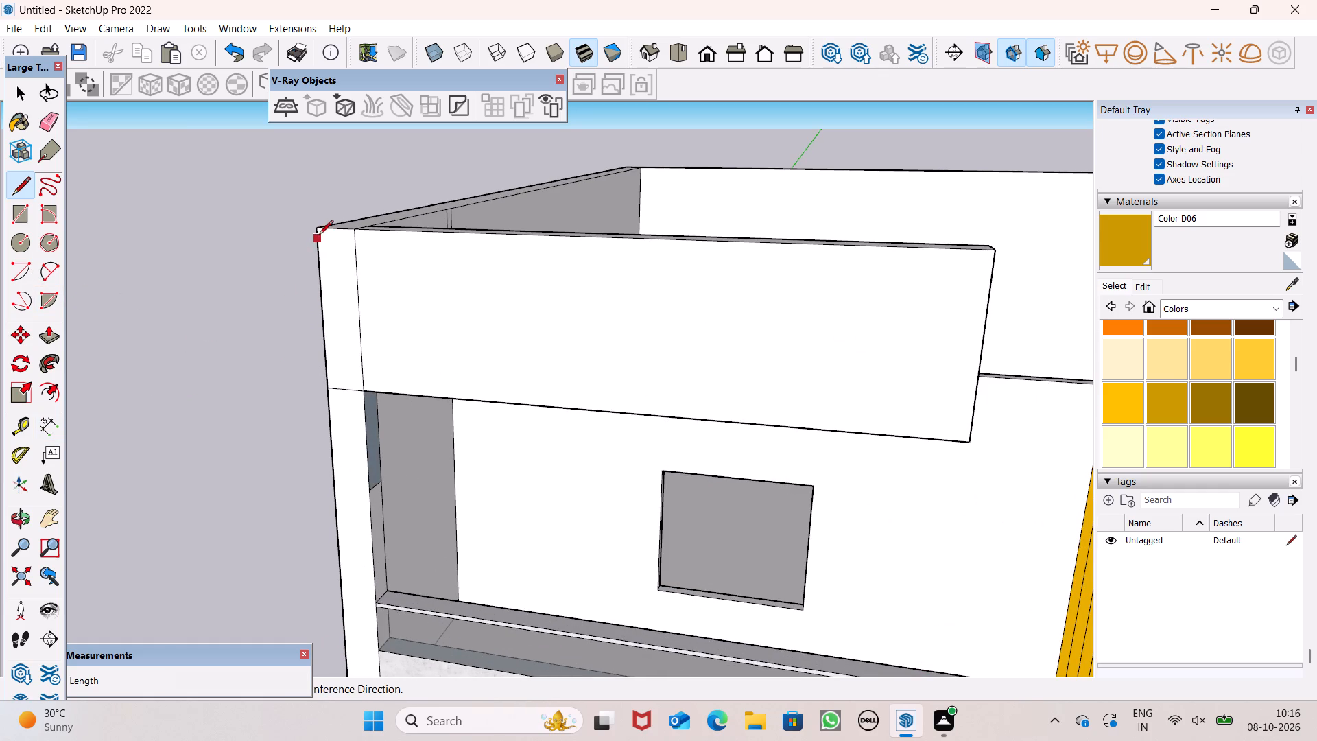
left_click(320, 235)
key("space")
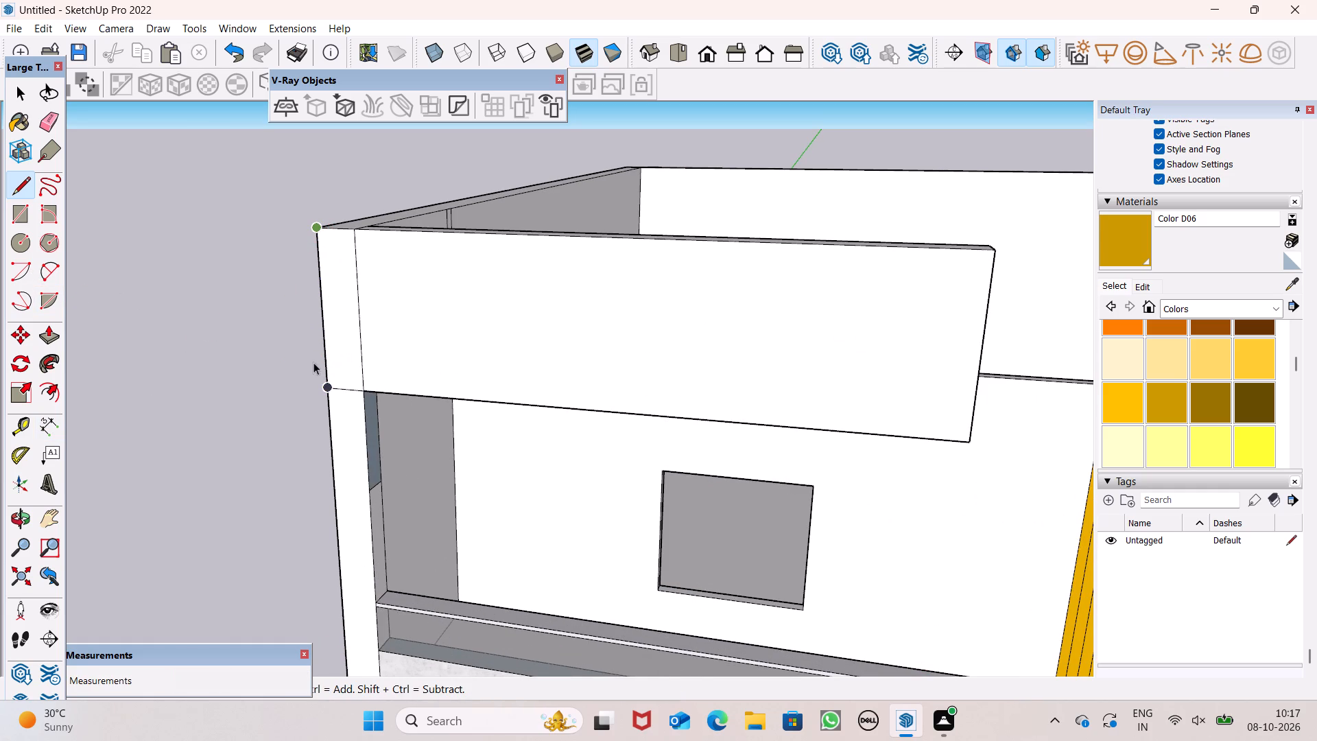
Push/Pull the top face of the top-storey outer walls up by 4'.
scroll(311, 417, "down", 4)
middle_click_drag(285, 314, 304, 574)
scroll(311, 434, "down", 3)
scroll(353, 351, "down", 1)
scroll(353, 351, "up", 1)
left_click(49, 331)
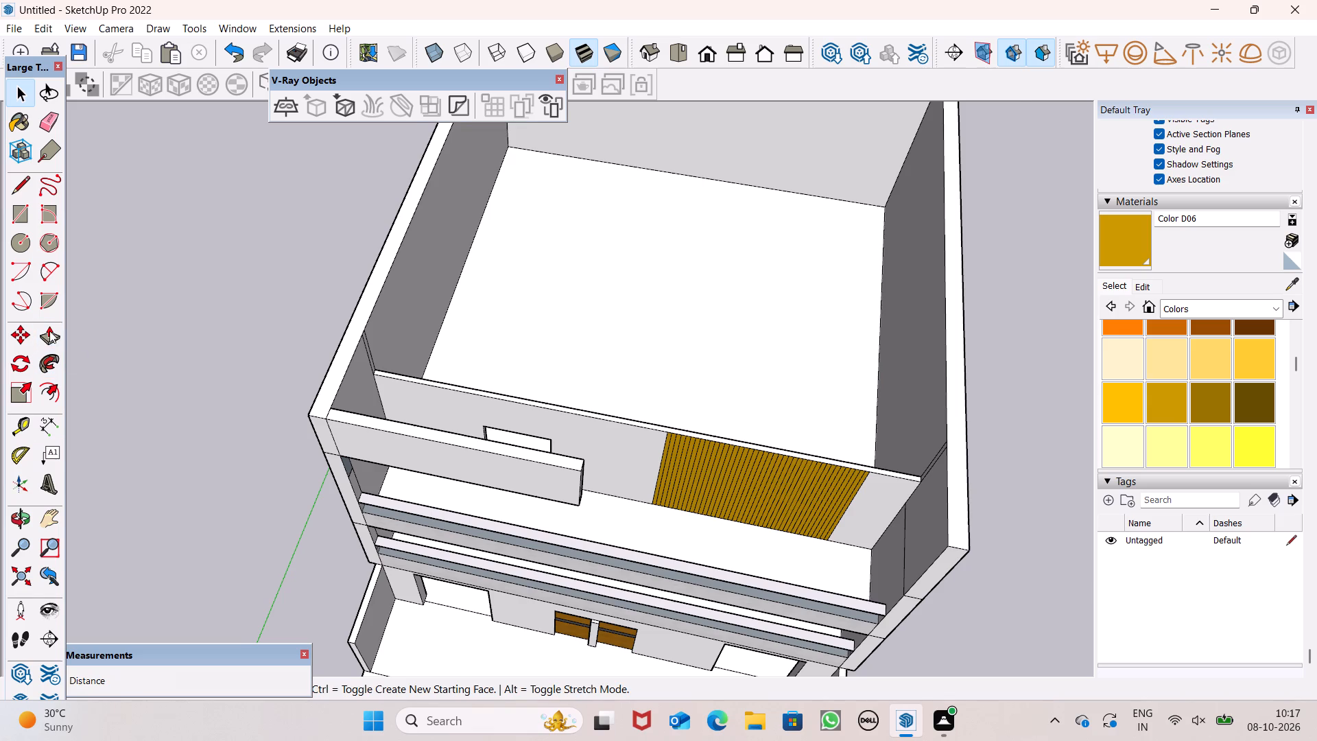
scroll(270, 541, "up", 1)
scroll(274, 550, "down", 4)
scroll(312, 432, "up", 4)
left_click_drag(314, 437, 313, 409)
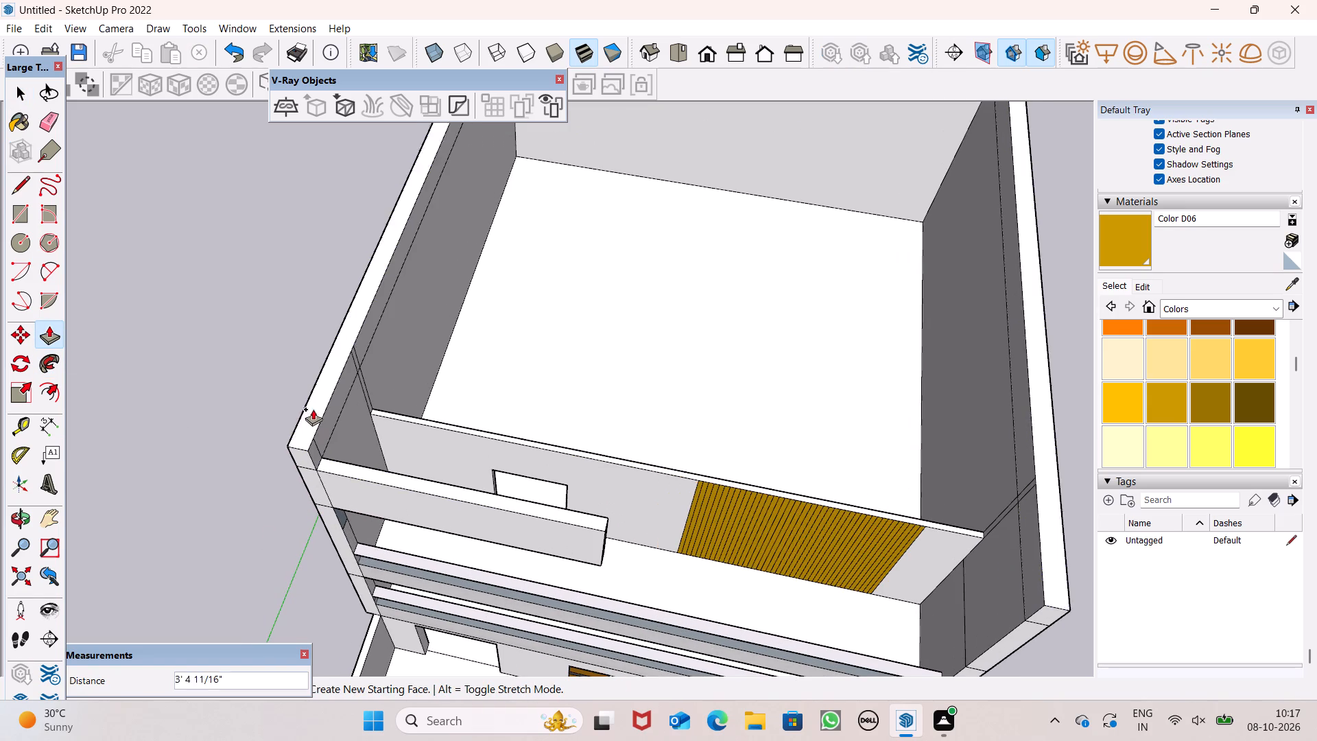
left_click_drag(313, 409, 305, 375)
type("4'")
key("Return")
Measure the height from the raised side wall's front top corner down to the line level with the front panel's bottom edge.
scroll(305, 375, "down", 7)
middle_click_drag(462, 458, 499, 230)
scroll(334, 259, "up", 5)
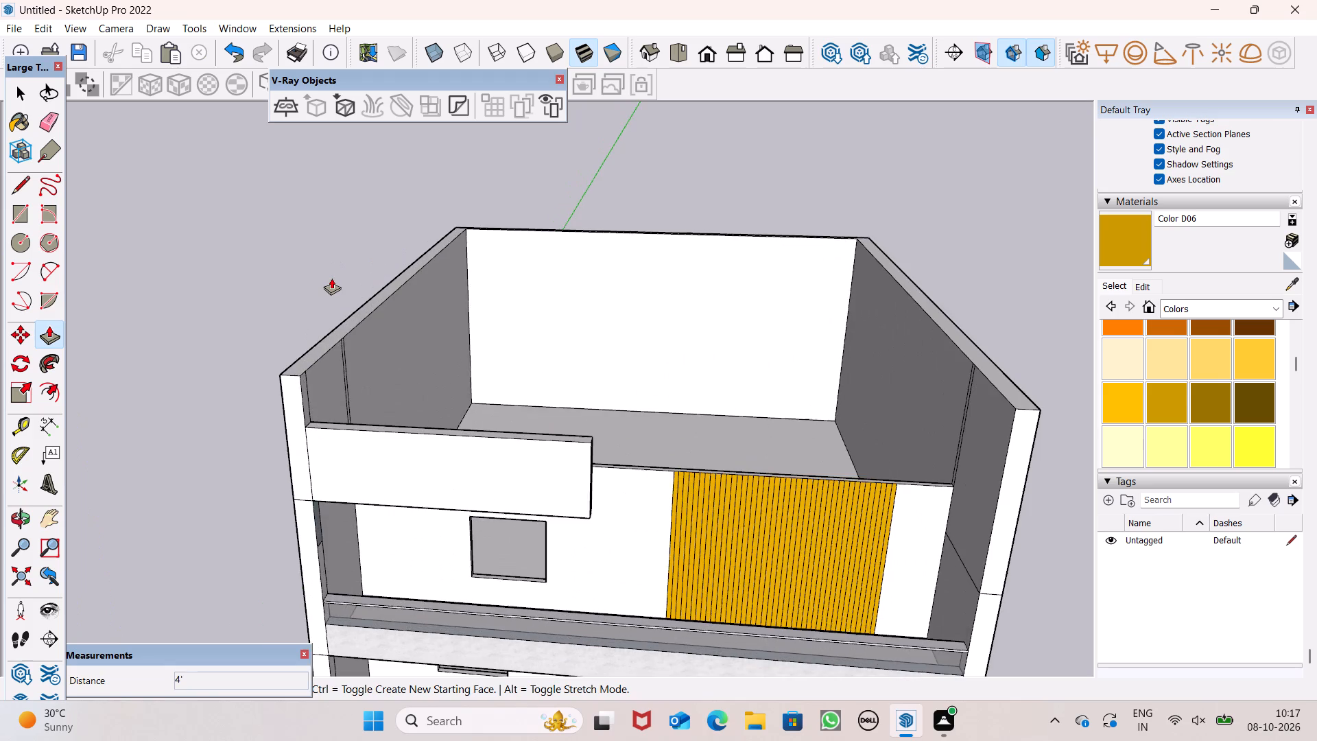
scroll(331, 278, "up", 1)
middle_click_drag(340, 359, 385, 292)
scroll(385, 292, "up", 1)
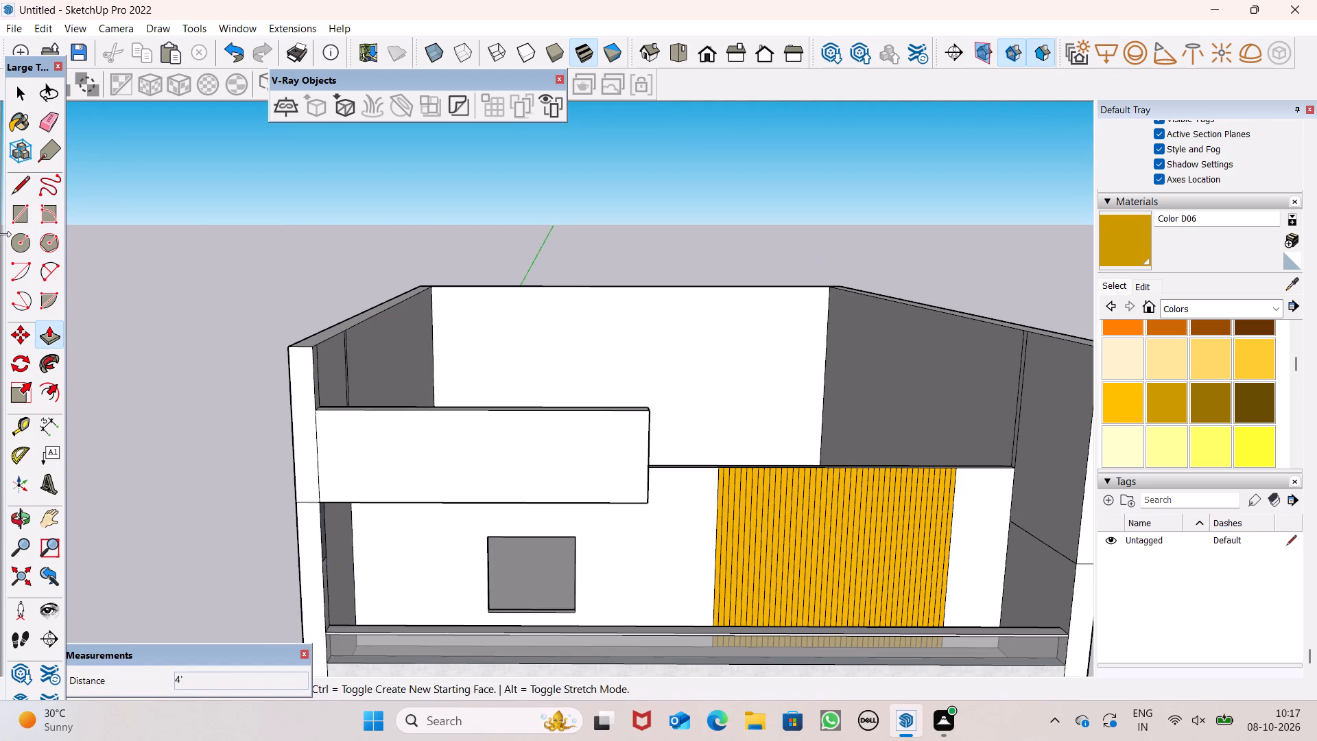
left_click(62, 425)
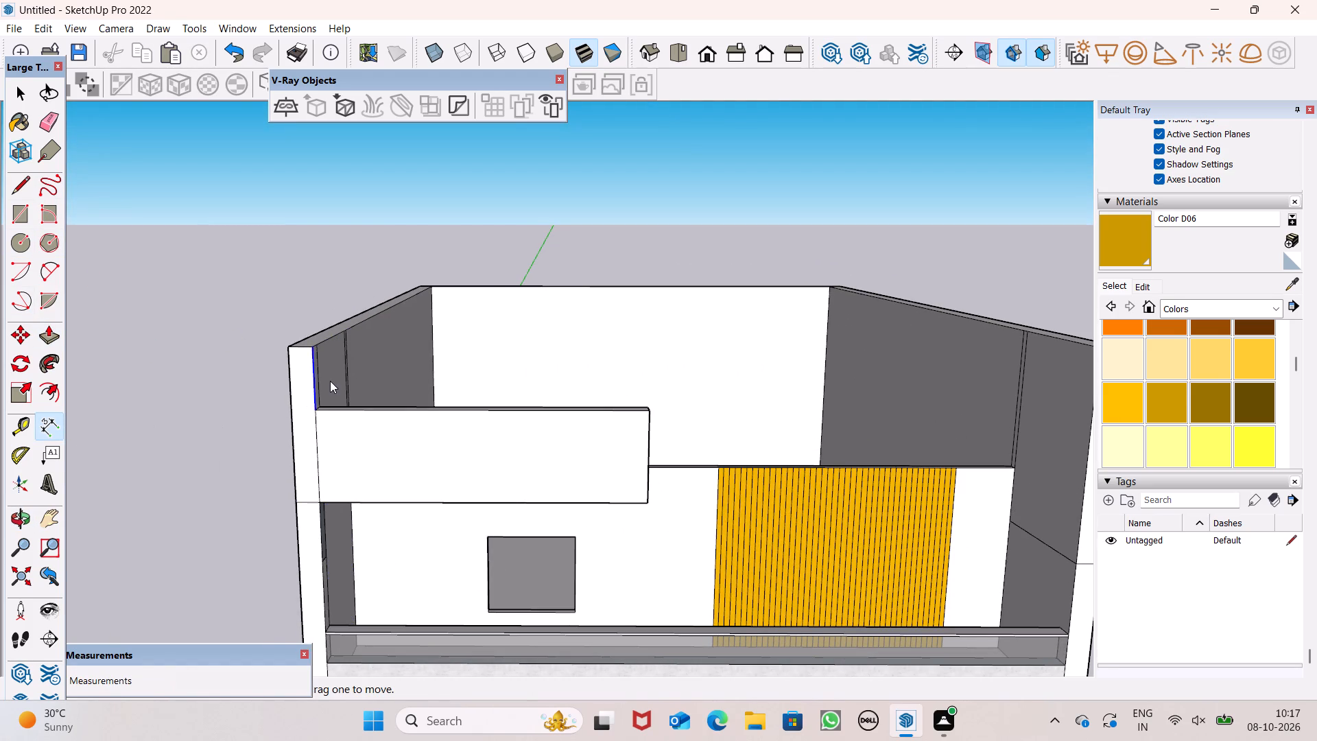
scroll(330, 381, "up", 4)
left_click(307, 332)
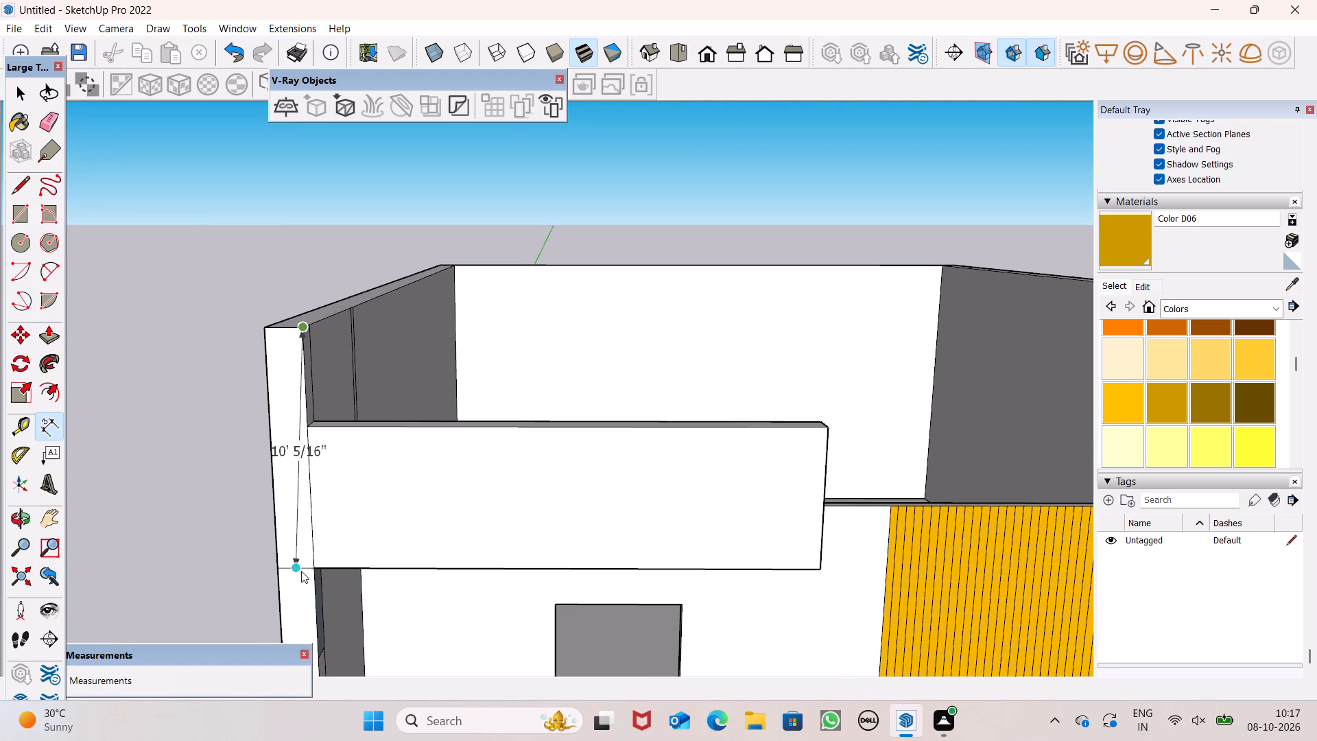
key("space")
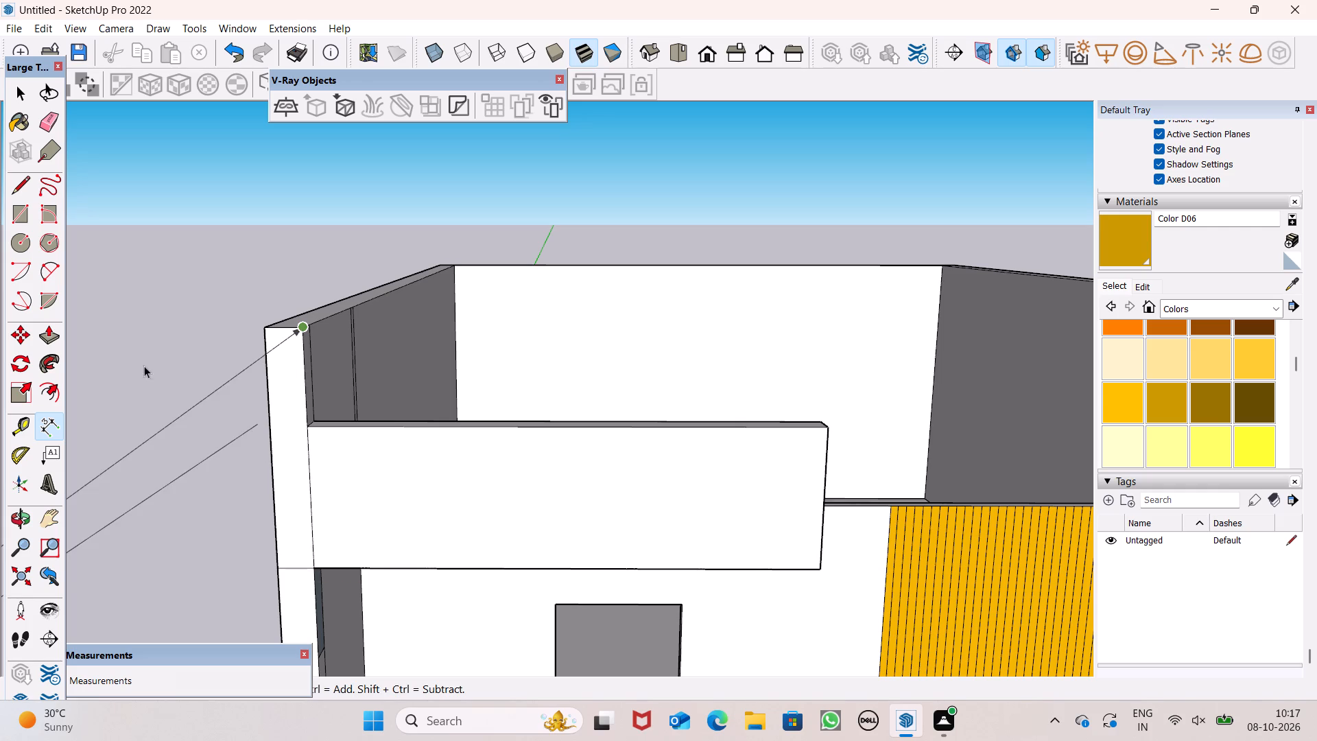
Push/Pull the front panel's top face down by 1'5".
scroll(116, 372, "down", 3)
scroll(310, 340, "down", 9)
middle_click_drag(343, 399, 283, 639)
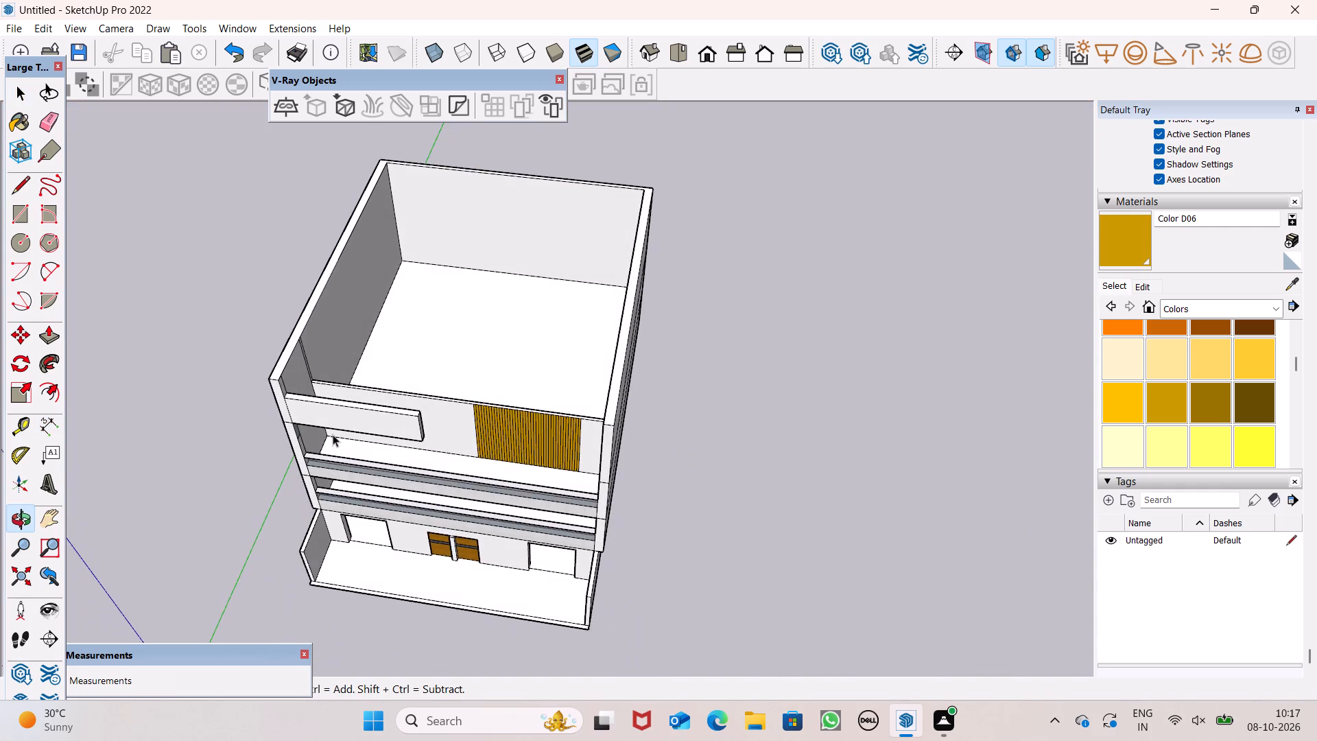
scroll(359, 352, "up", 5)
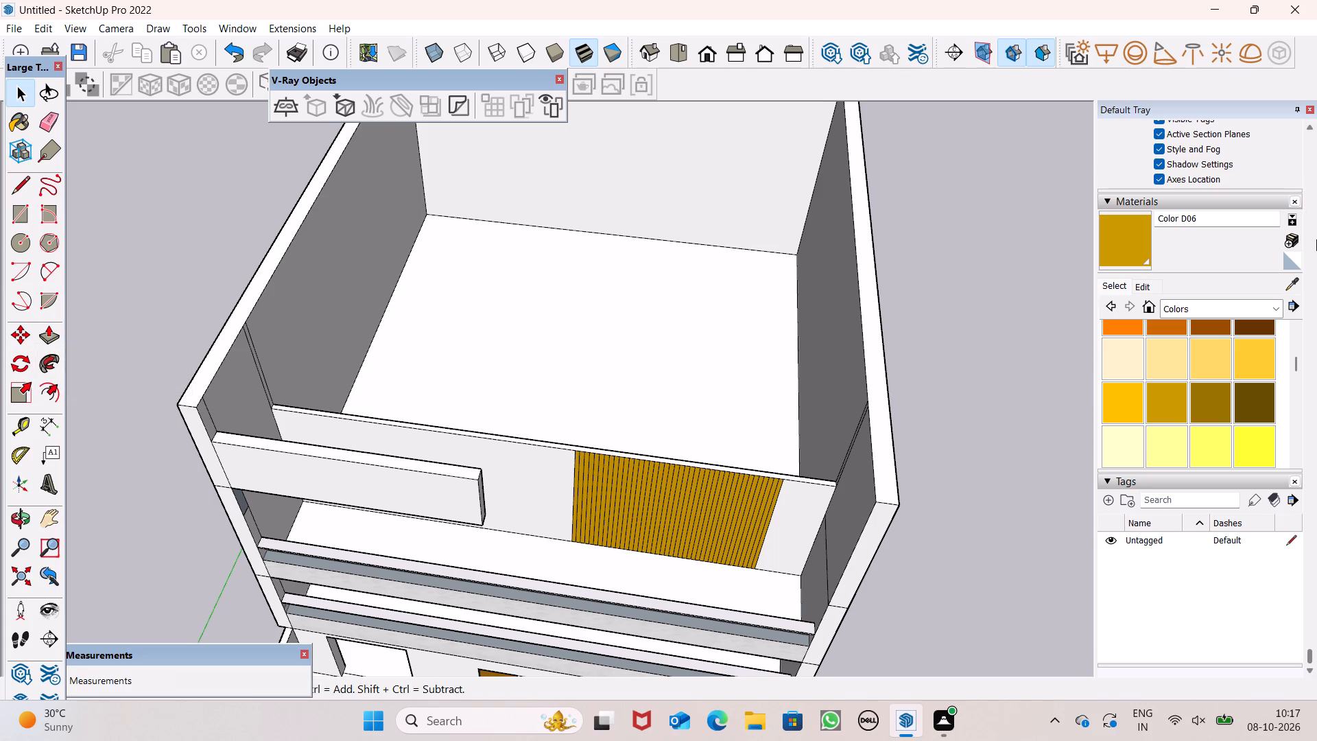
scroll(1316, 239, "down", 1)
scroll(693, 227, "down", 3)
middle_click_drag(715, 244, 787, 47)
scroll(603, 213, "up", 2)
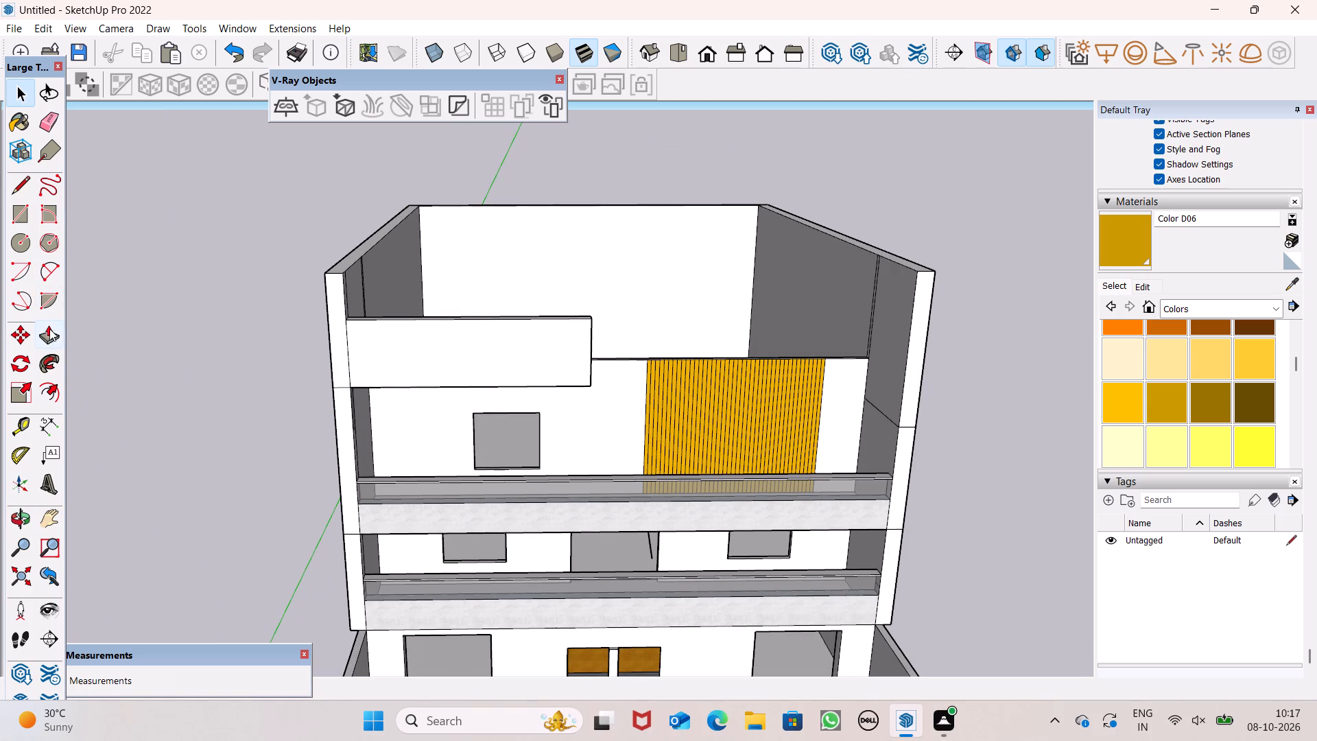
left_click(49, 328)
middle_click_drag(665, 343, 523, 473)
scroll(407, 317, "up", 4)
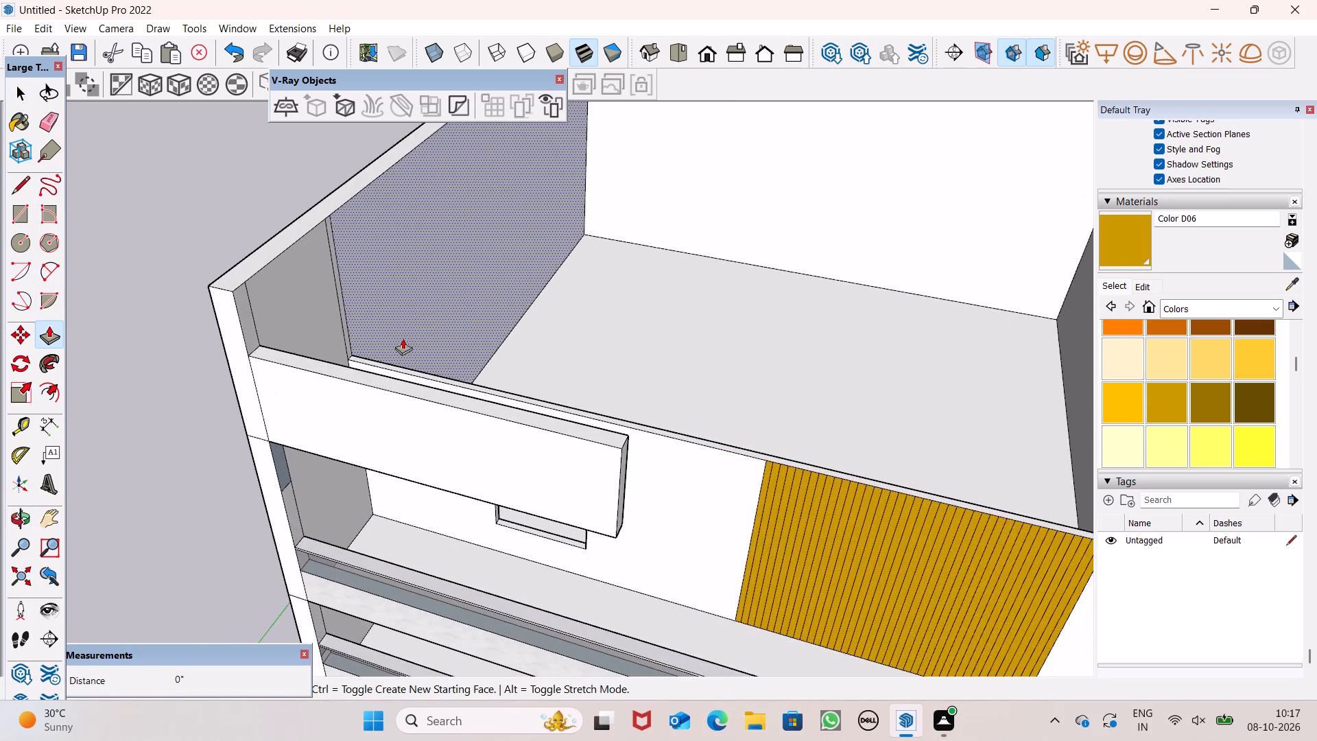
scroll(542, 283, "down", 5)
scroll(500, 378, "up", 5)
middle_click_drag(499, 311, 510, 329)
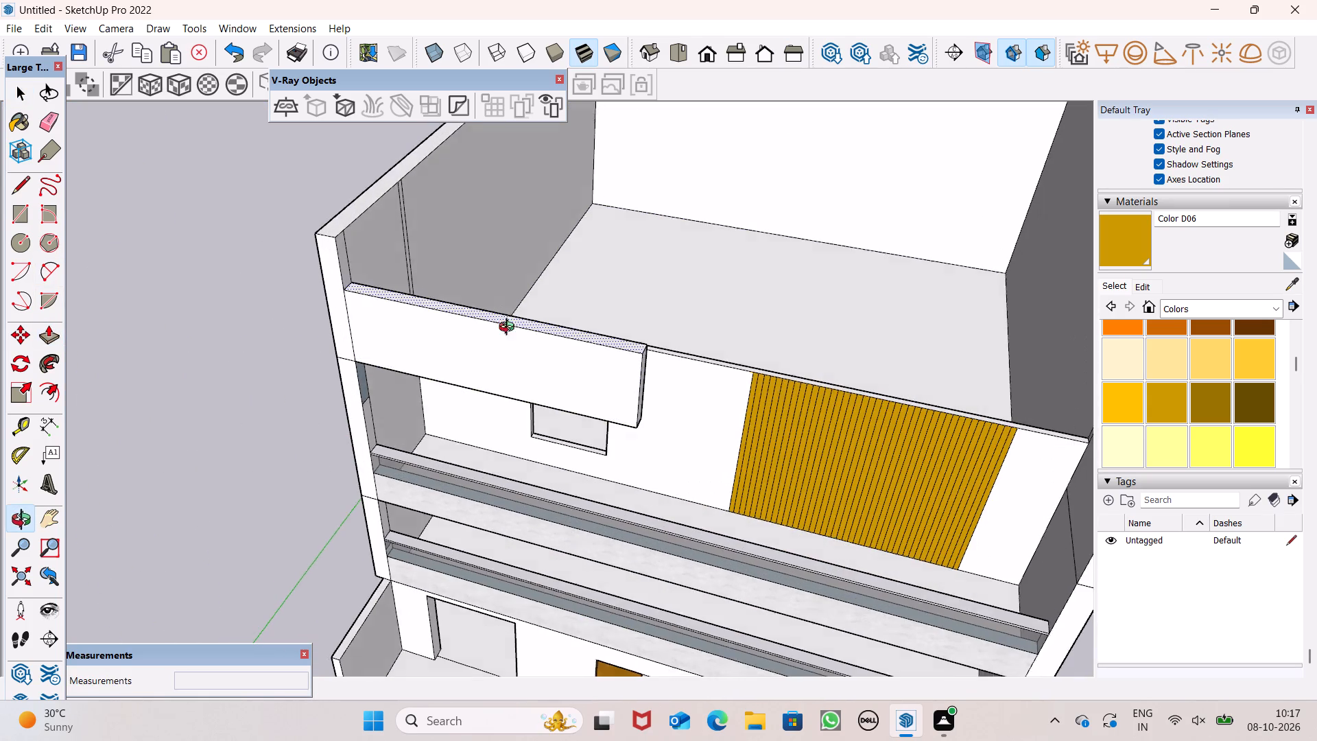
middle_click_drag(510, 329, 503, 394)
scroll(475, 342, "up", 4)
left_click_drag(463, 362, 466, 383)
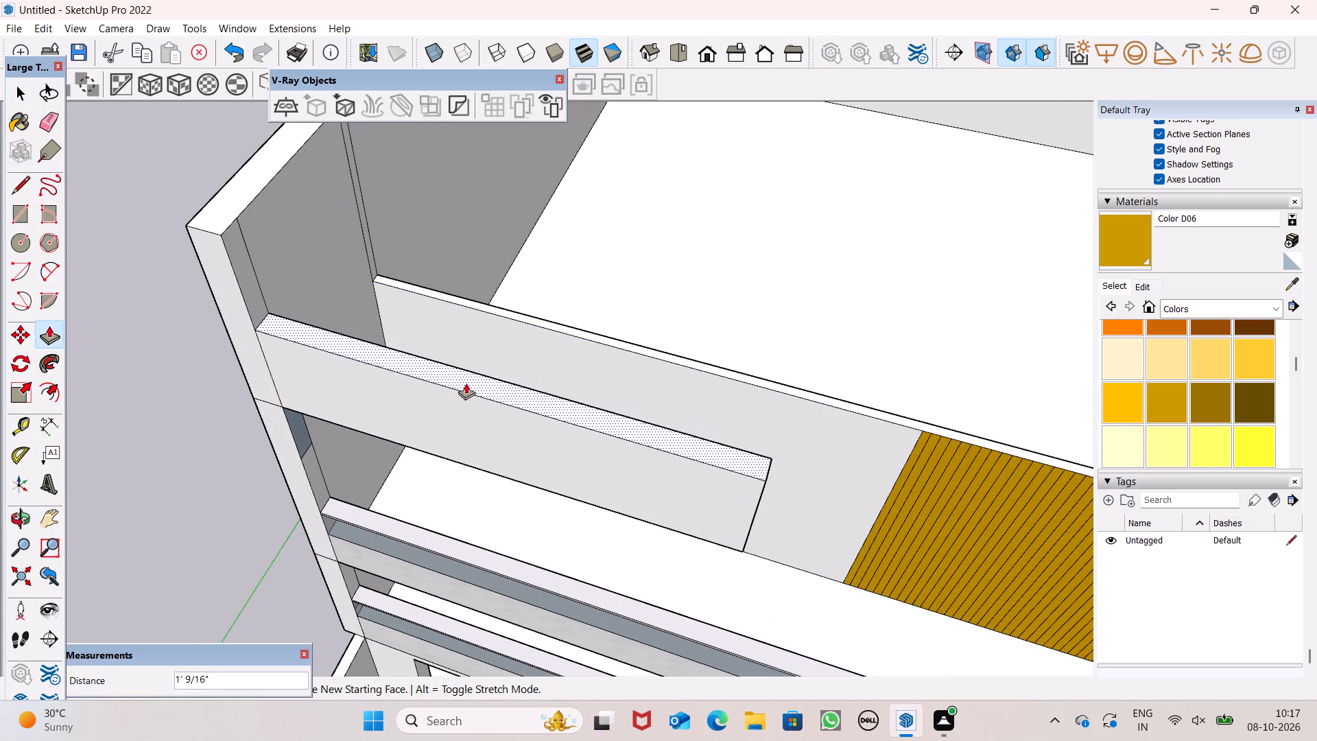
left_click_drag(466, 383, 468, 385)
key("1")
key("apostrophe")
type("5\"")
left_click_drag(468, 385, 469, 384)
key("Return")
Push/Pull the front panel's top face up by 2'.
scroll(475, 343, "down", 4)
middle_click_drag(475, 346, 494, 285)
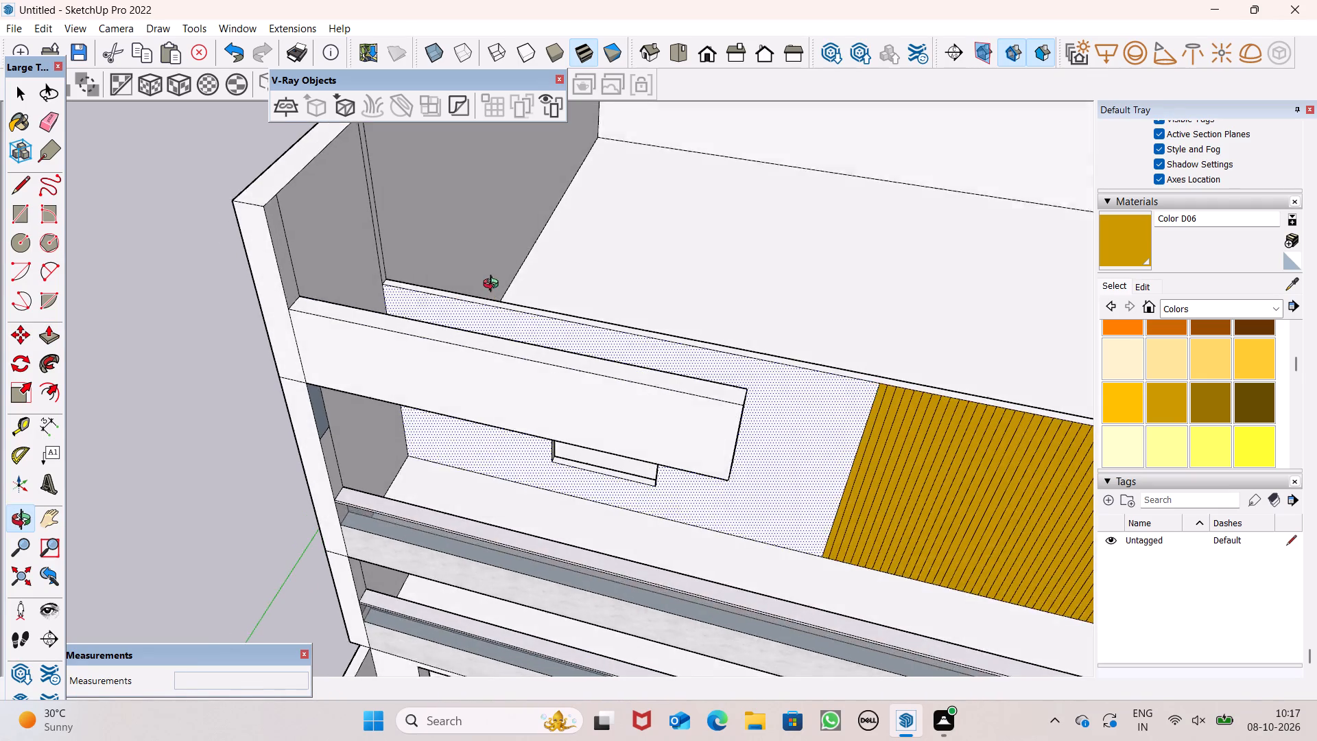
middle_click_drag(494, 285, 494, 281)
scroll(317, 305, "up", 4)
left_click_drag(339, 289, 334, 254)
key("2")
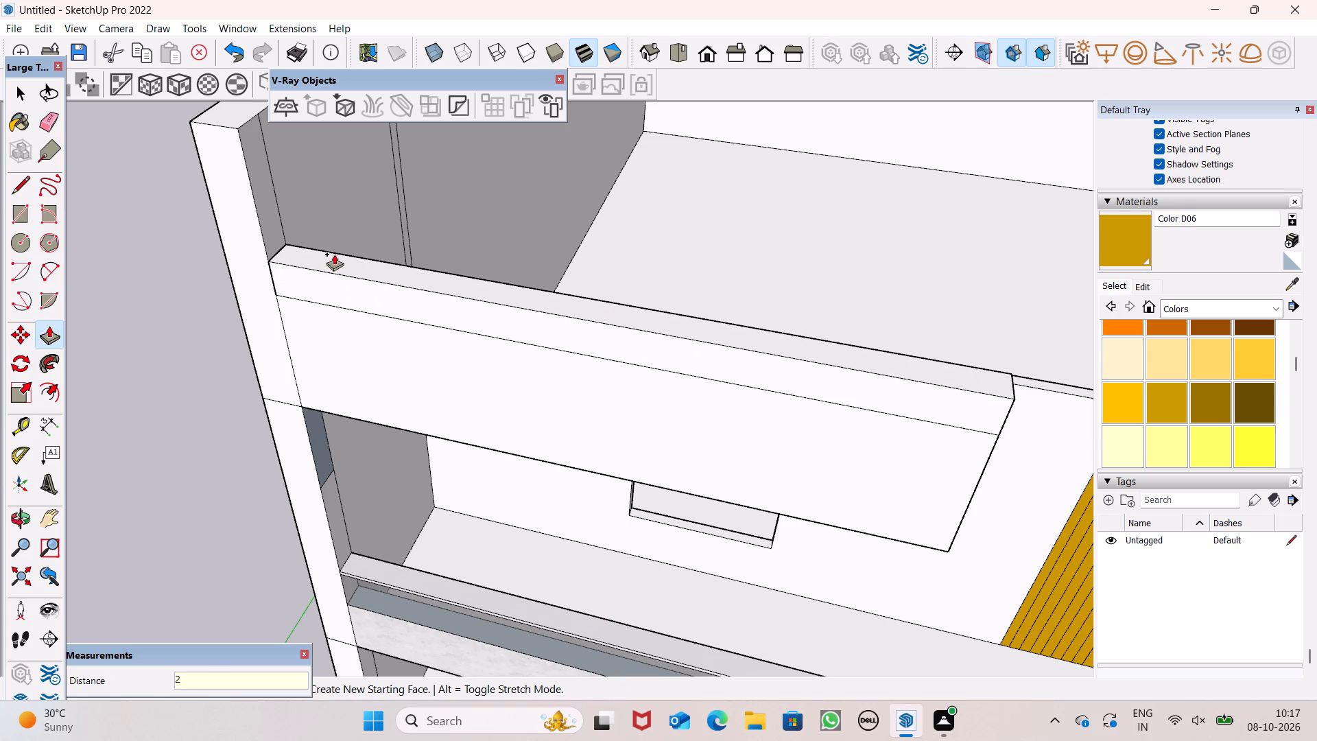
left_click_drag(334, 254, 333, 254)
key("apostrophe")
key("Return")
Examine the resized front panel and the raised walls from the front, the side and inside the top storey.
scroll(316, 234, "down", 6)
scroll(396, 279, "down", 1)
scroll(511, 333, "down", 1)
middle_click_drag(511, 333, 553, 244)
key("space")
scroll(509, 301, "down", 1)
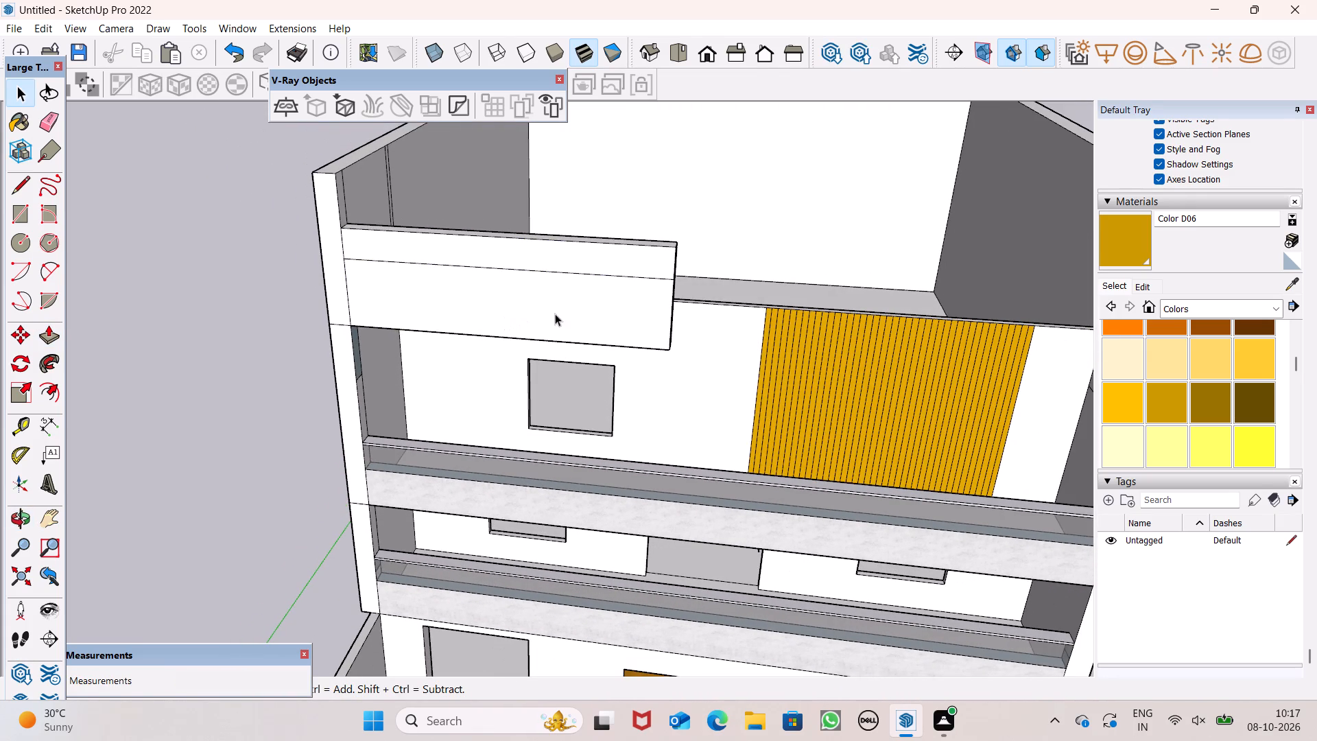
middle_click_drag(552, 373, 0, 454)
scroll(565, 327, "down", 5)
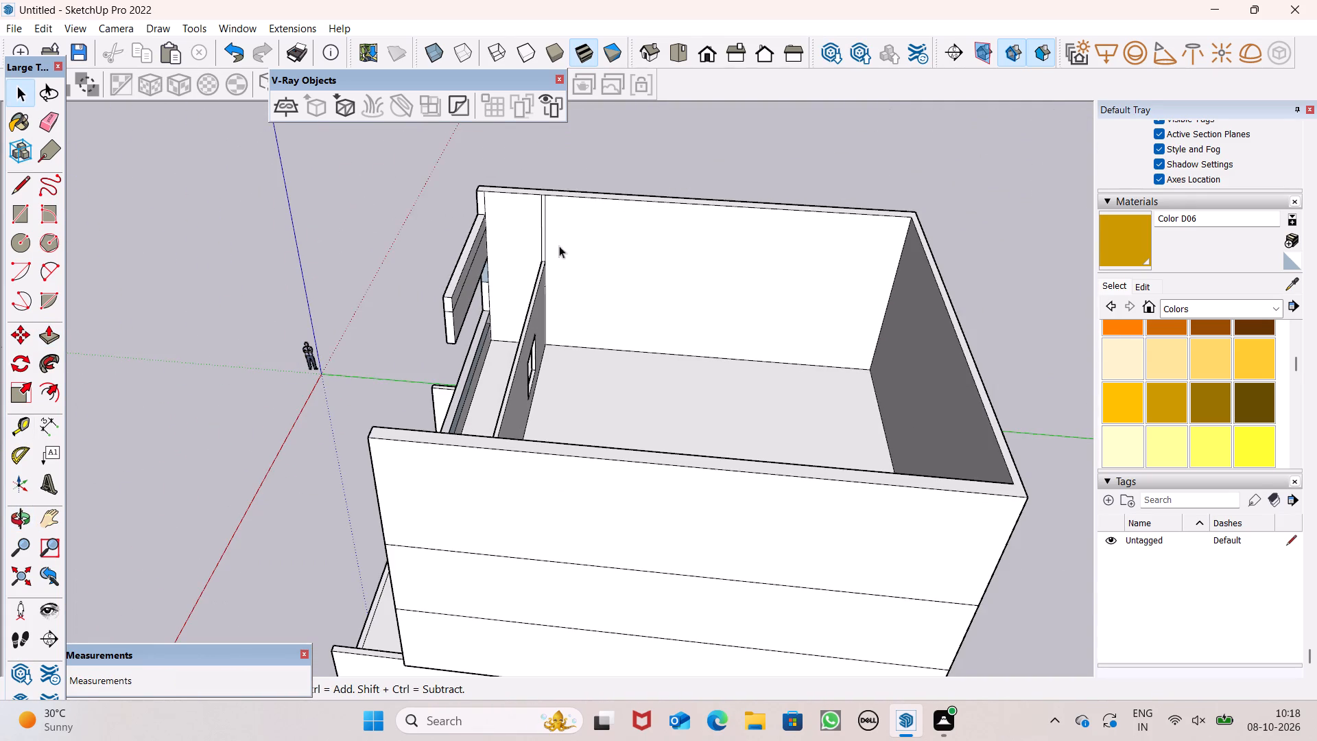
scroll(547, 237, "up", 6)
scroll(554, 295, "up", 1)
middle_click_drag(555, 296, 396, 285)
scroll(495, 265, "down", 2)
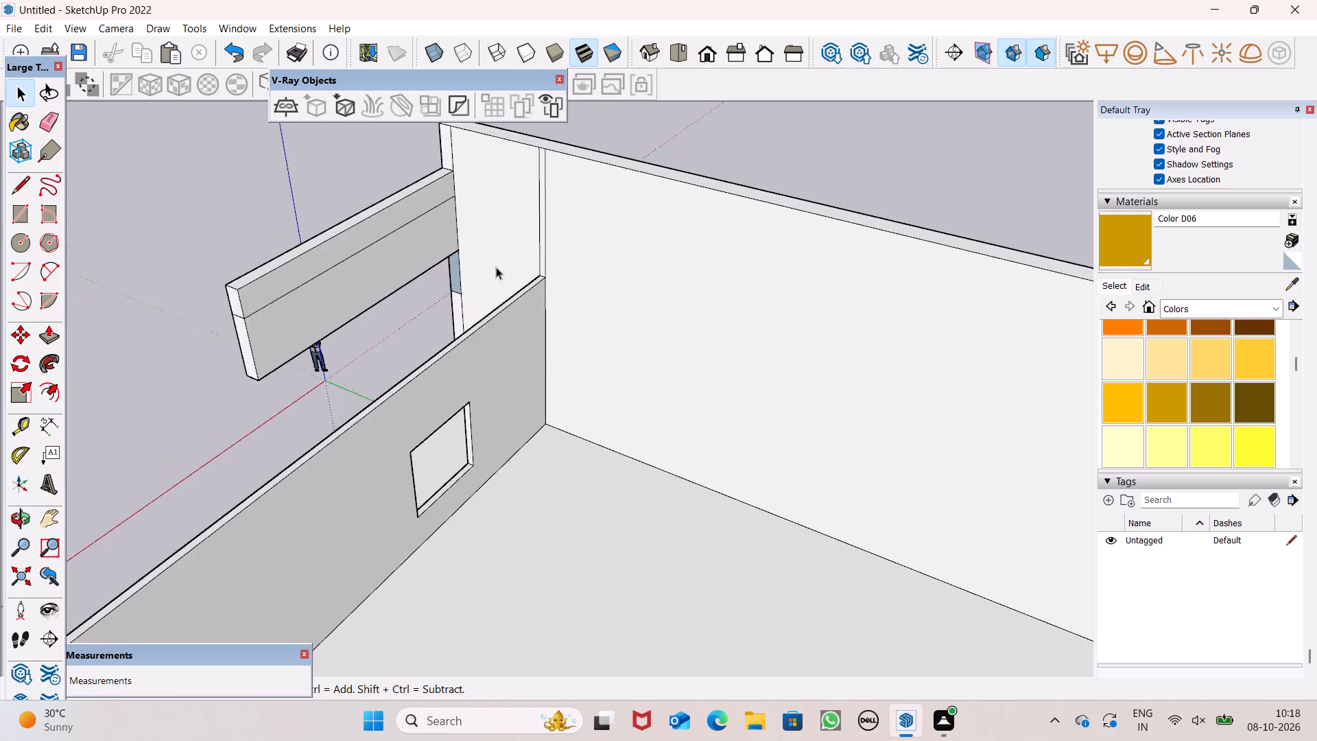
scroll(496, 267, "down", 9)
middle_click_drag(552, 301, 1001, 277)
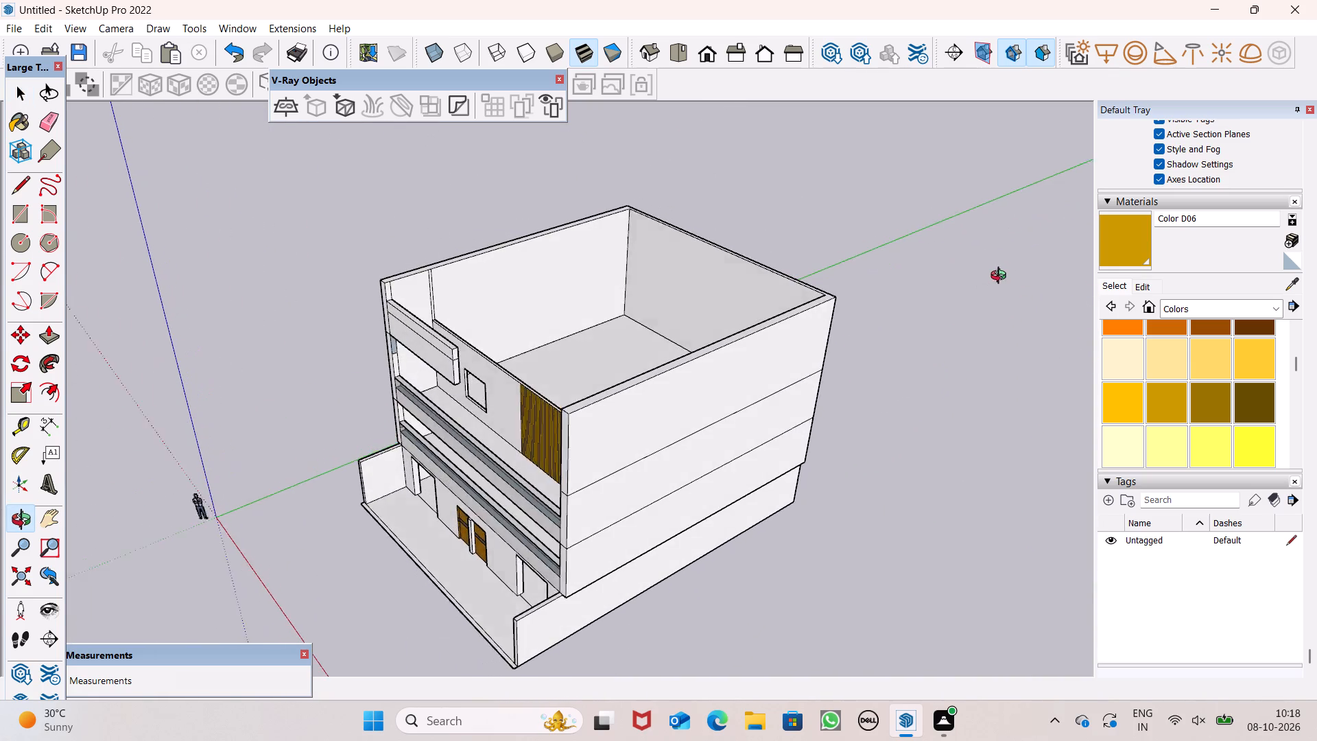
middle_click_drag(1001, 277, 1078, 241)
scroll(432, 295, "up", 3)
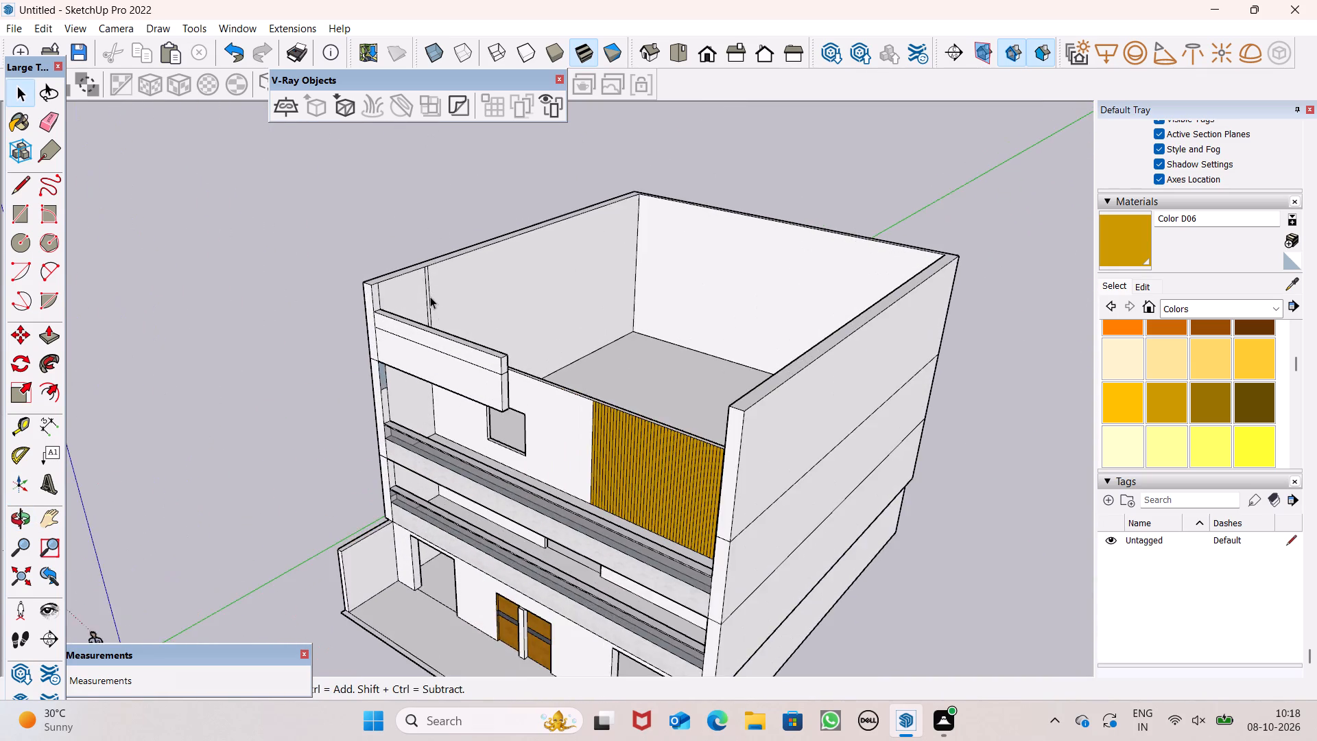
Erase the leftover line on the side wall's inner face, between the top-storey front wall and the balcony railing.
scroll(495, 376, "down", 5)
middle_click_drag(556, 431, 51, 489)
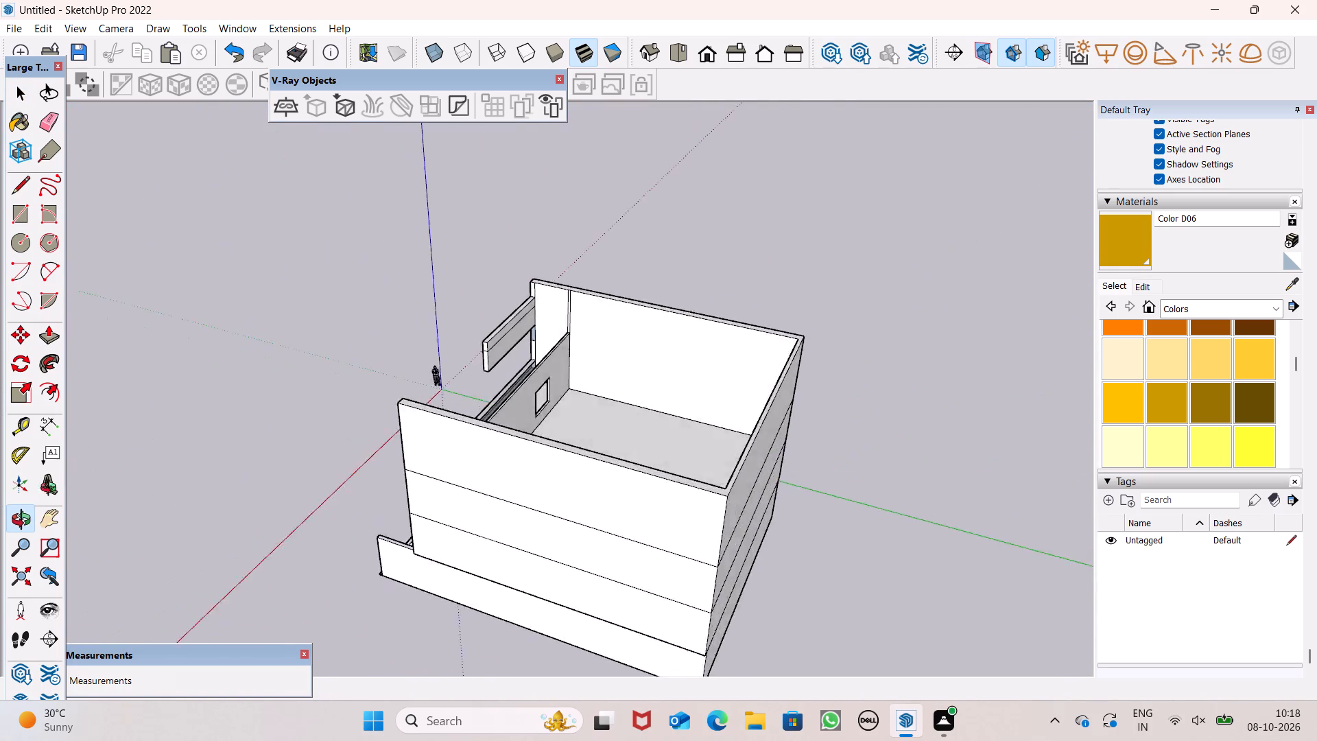
middle_click_drag(51, 489, 0, 552)
middle_click_drag(628, 433, 202, 576)
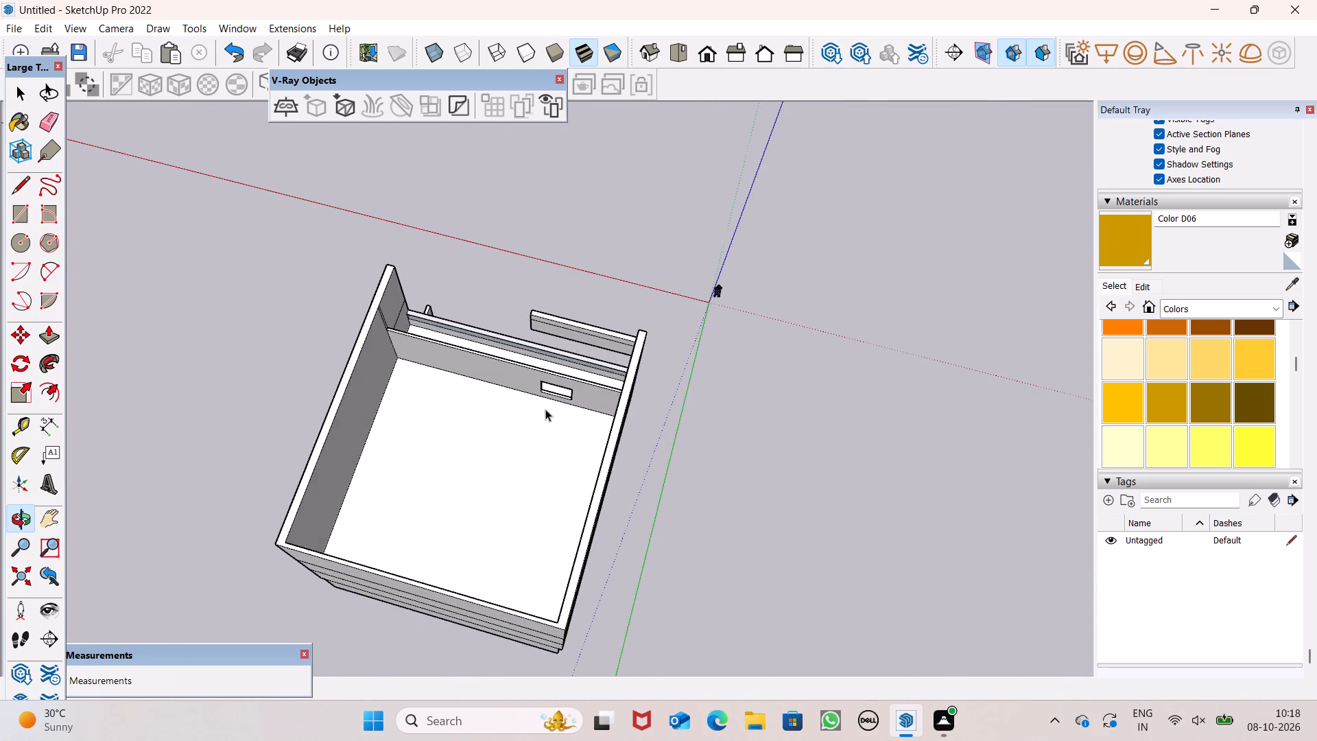
scroll(545, 408, "up", 2)
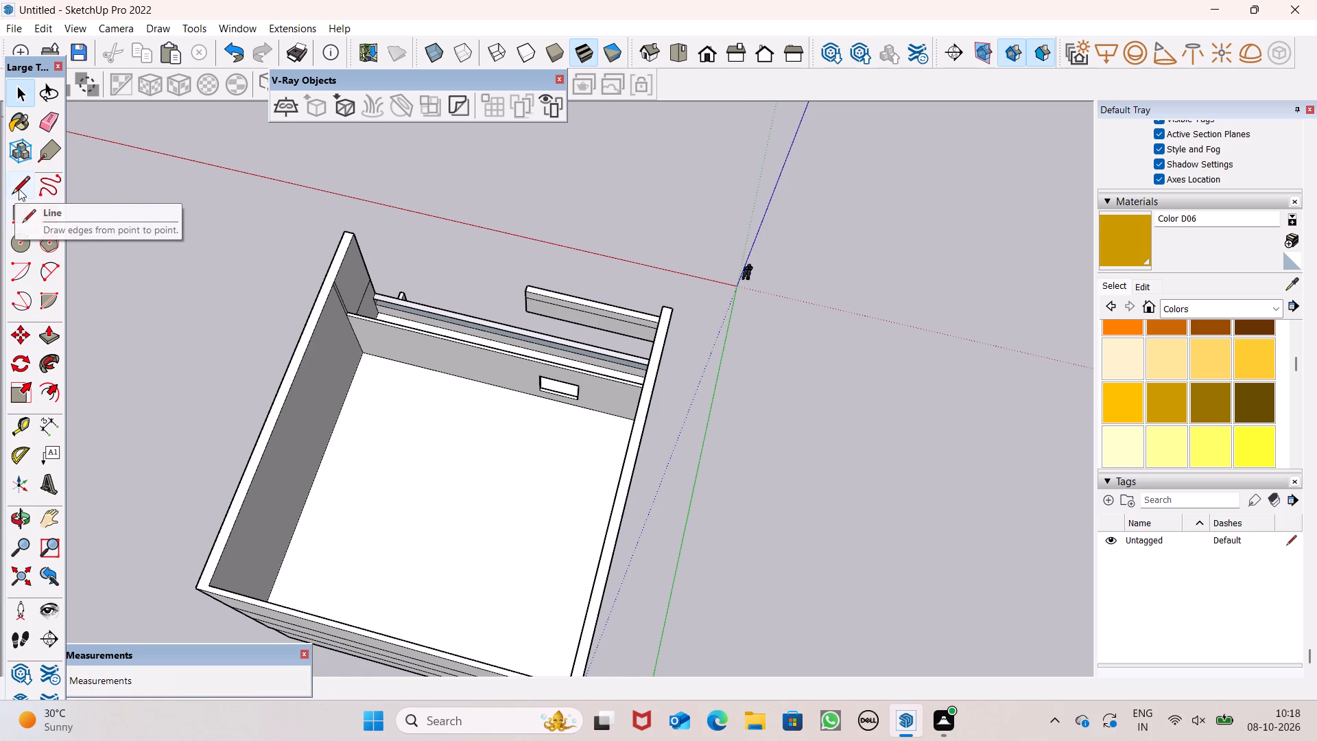
left_click(41, 129)
scroll(506, 191, "up", 7)
middle_click_drag(396, 401, 237, 377)
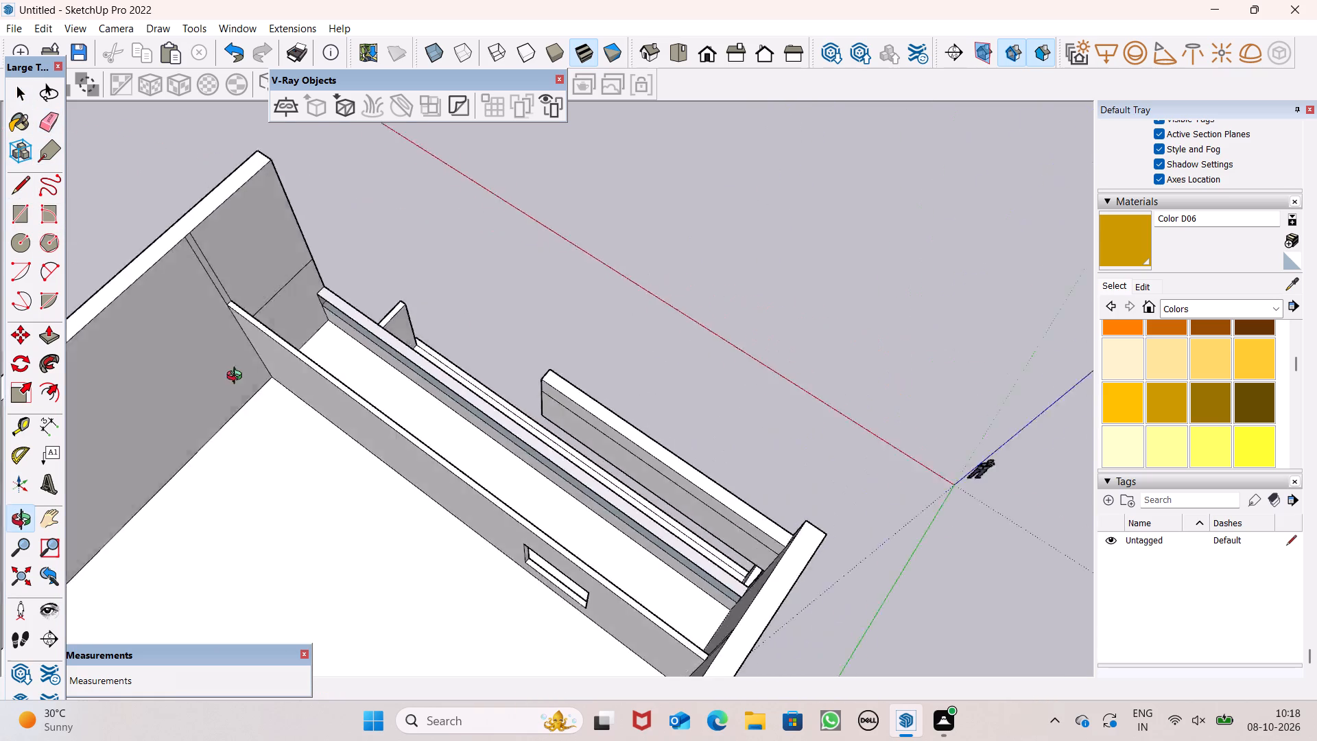
middle_click_drag(237, 377, 150, 282)
scroll(398, 255, "up", 5)
left_click_drag(328, 224, 333, 244)
Draw a horizontal rectangle about 7'8" by 4'4" against the side wall, from the top-storey front wall's top corner to the front panel.
scroll(404, 298, "down", 2)
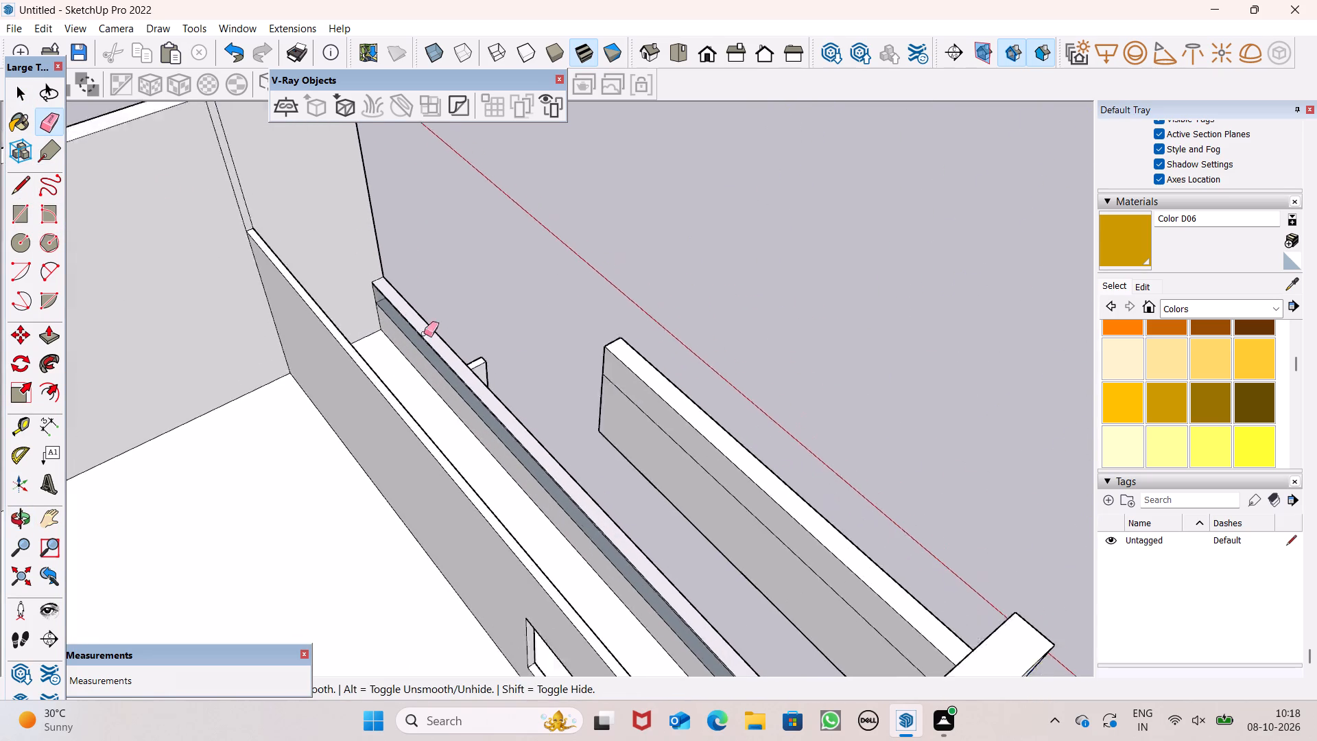
scroll(424, 333, "down", 9)
middle_click_drag(455, 464, 1316, 532)
scroll(1149, 530, "up", 1)
scroll(958, 500, "up", 1)
middle_click_drag(961, 501, 925, 345)
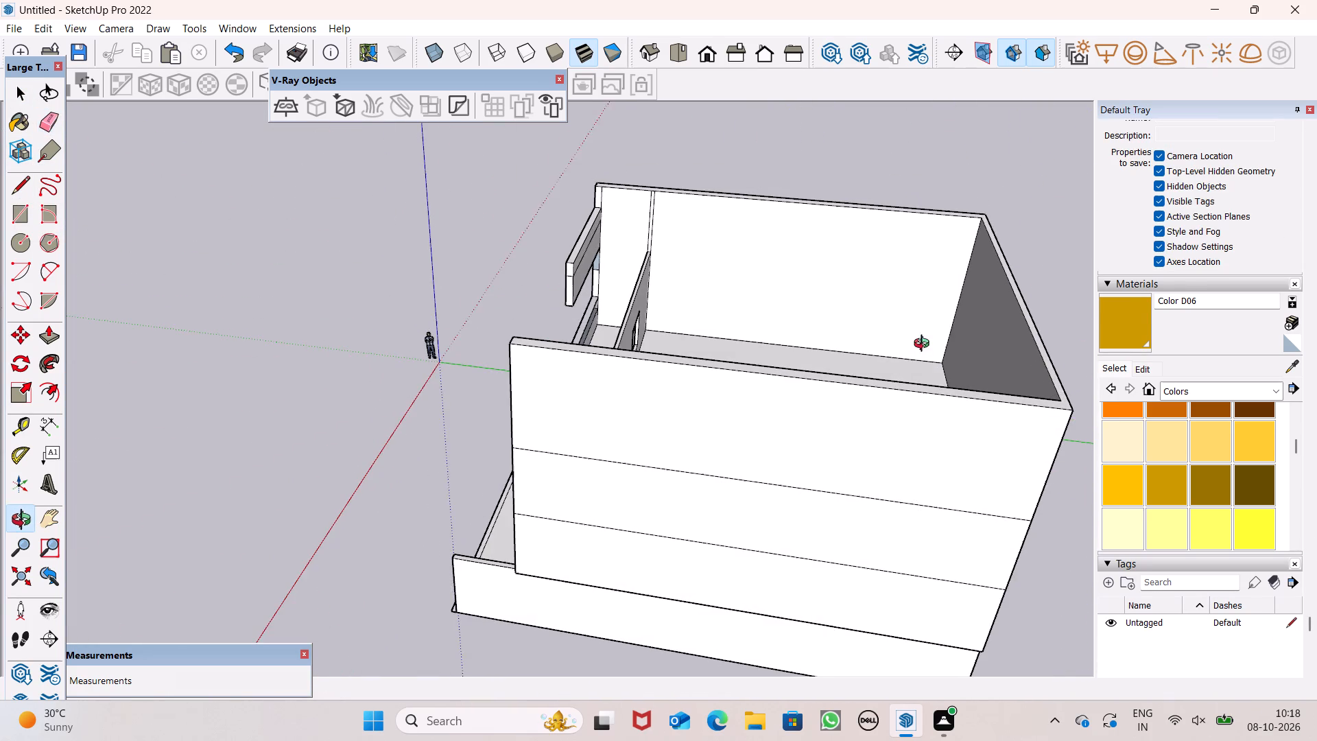
middle_click_drag(925, 345, 922, 345)
key("space")
scroll(682, 279, "up", 6)
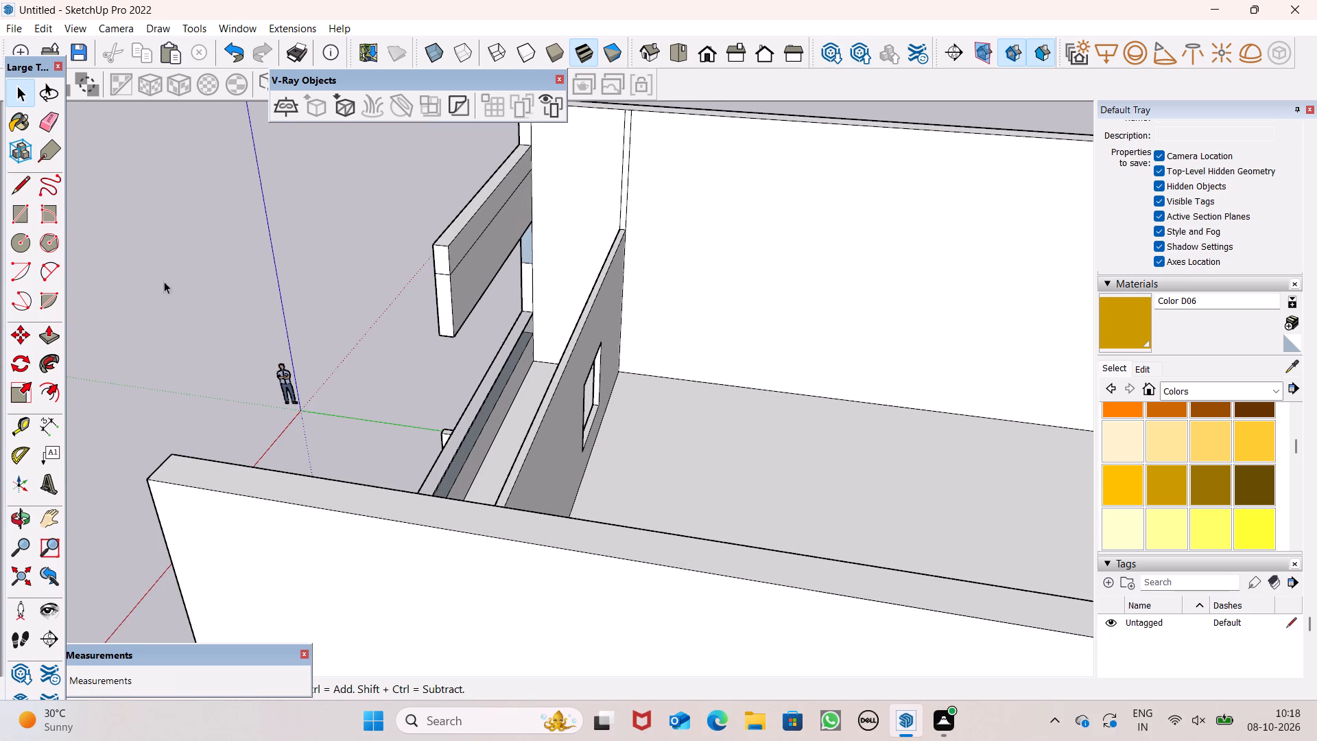
left_click(25, 207)
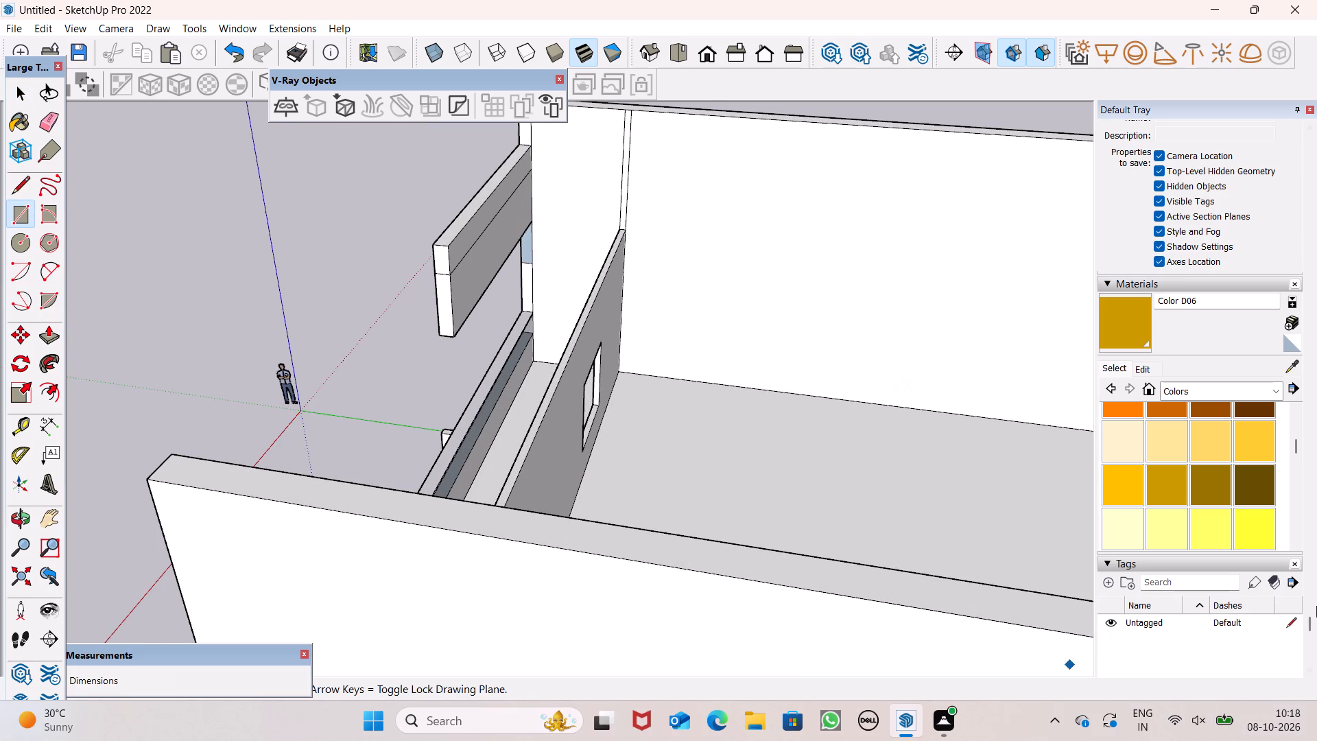
middle_click_drag(757, 327, 782, 412)
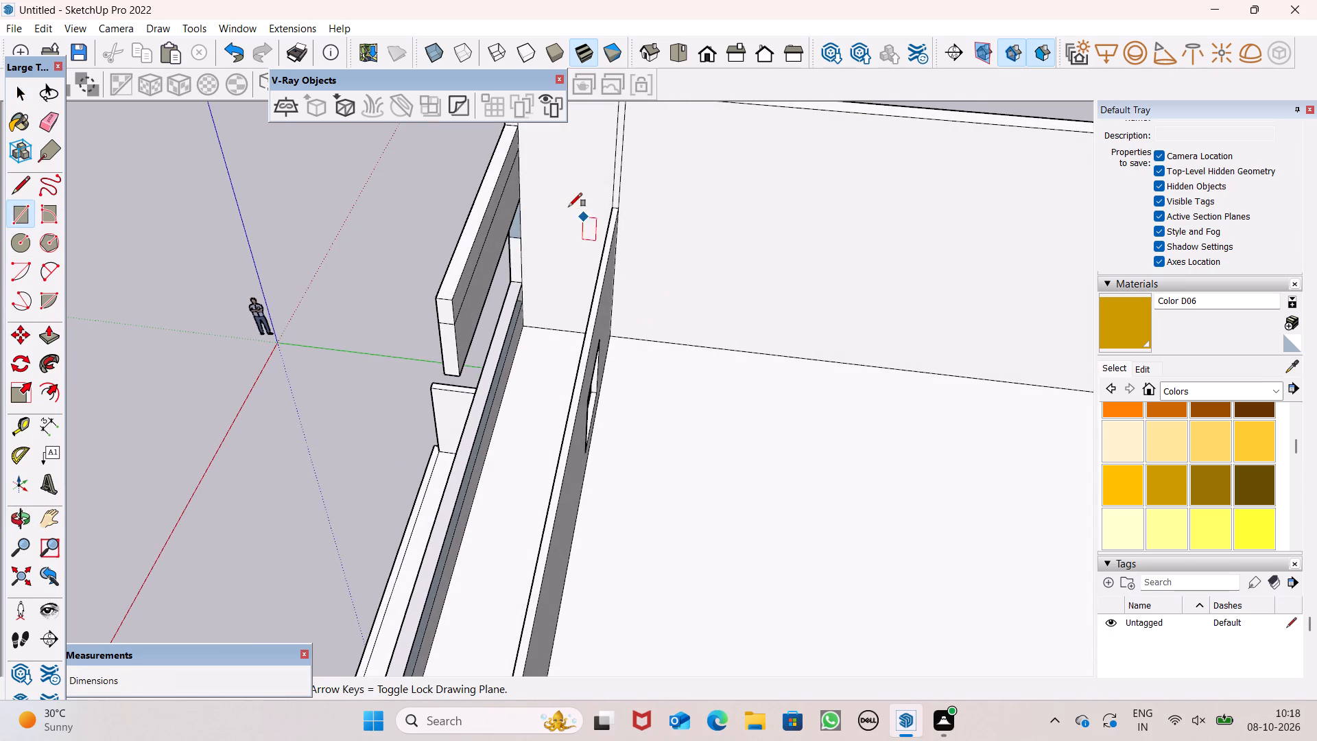
scroll(571, 226, "down", 3)
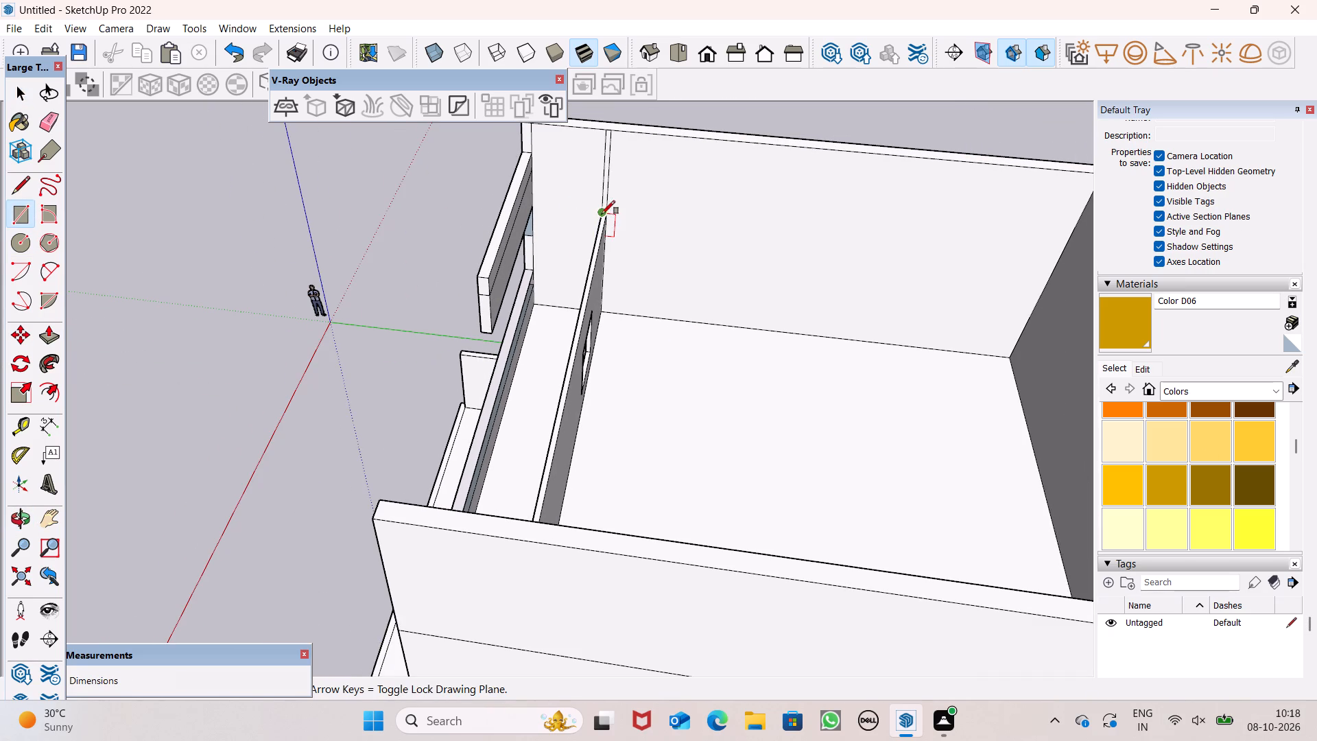
scroll(595, 215, "up", 7)
middle_click_drag(624, 255, 705, 320)
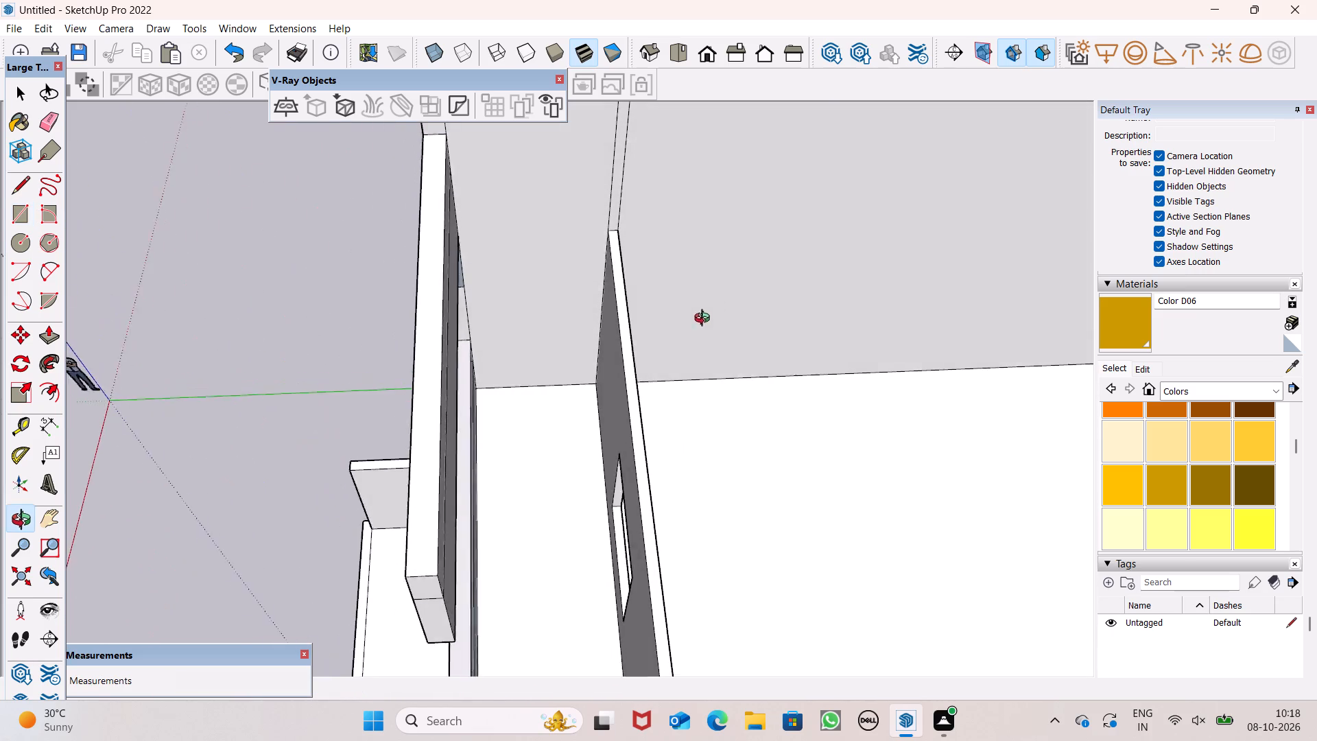
middle_click_drag(705, 320, 705, 310)
scroll(685, 296, "up", 1)
left_click(602, 217)
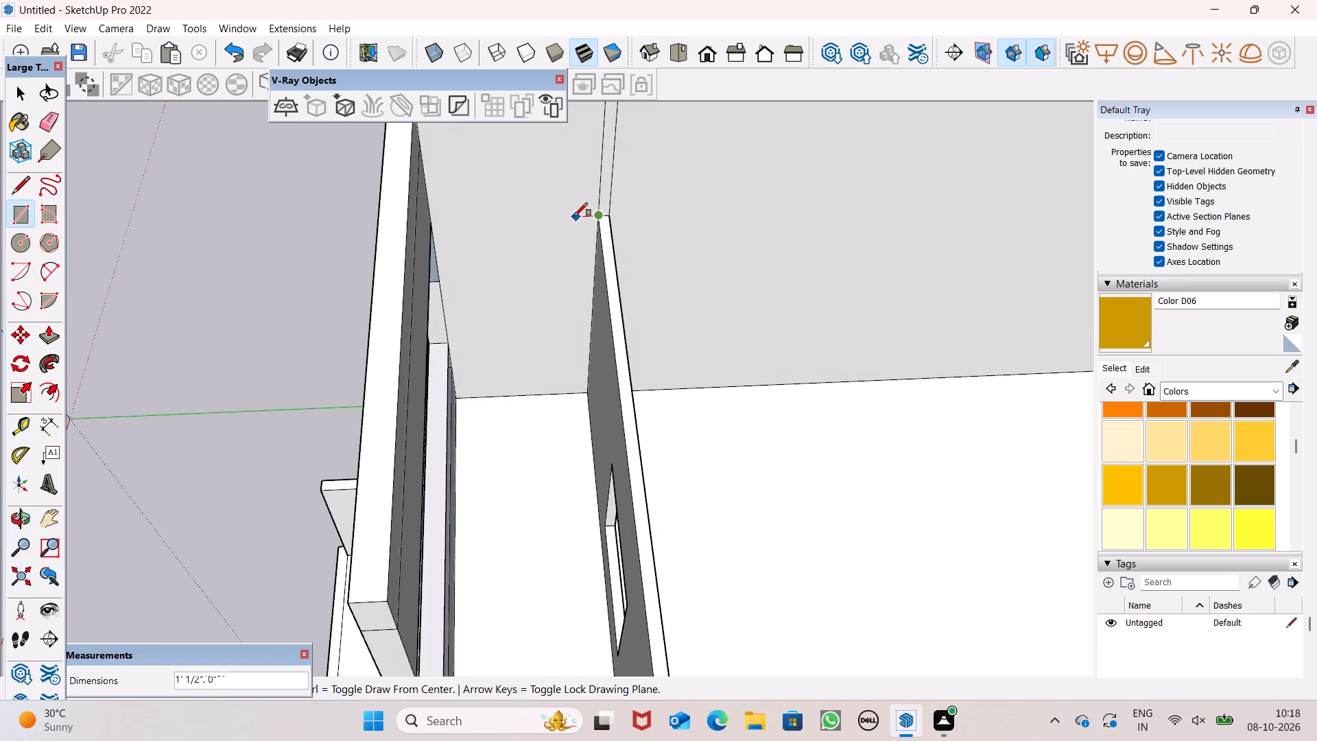
left_click(434, 228)
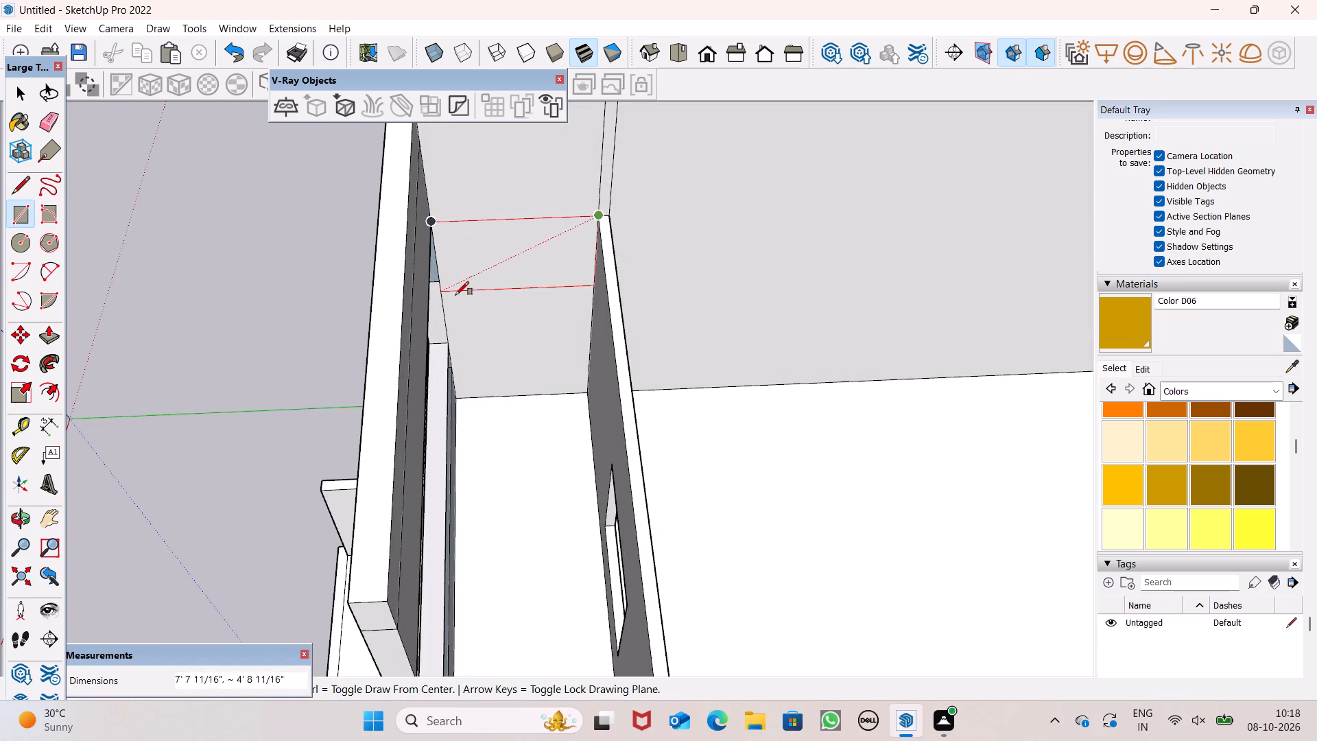
scroll(455, 296, "down", 8)
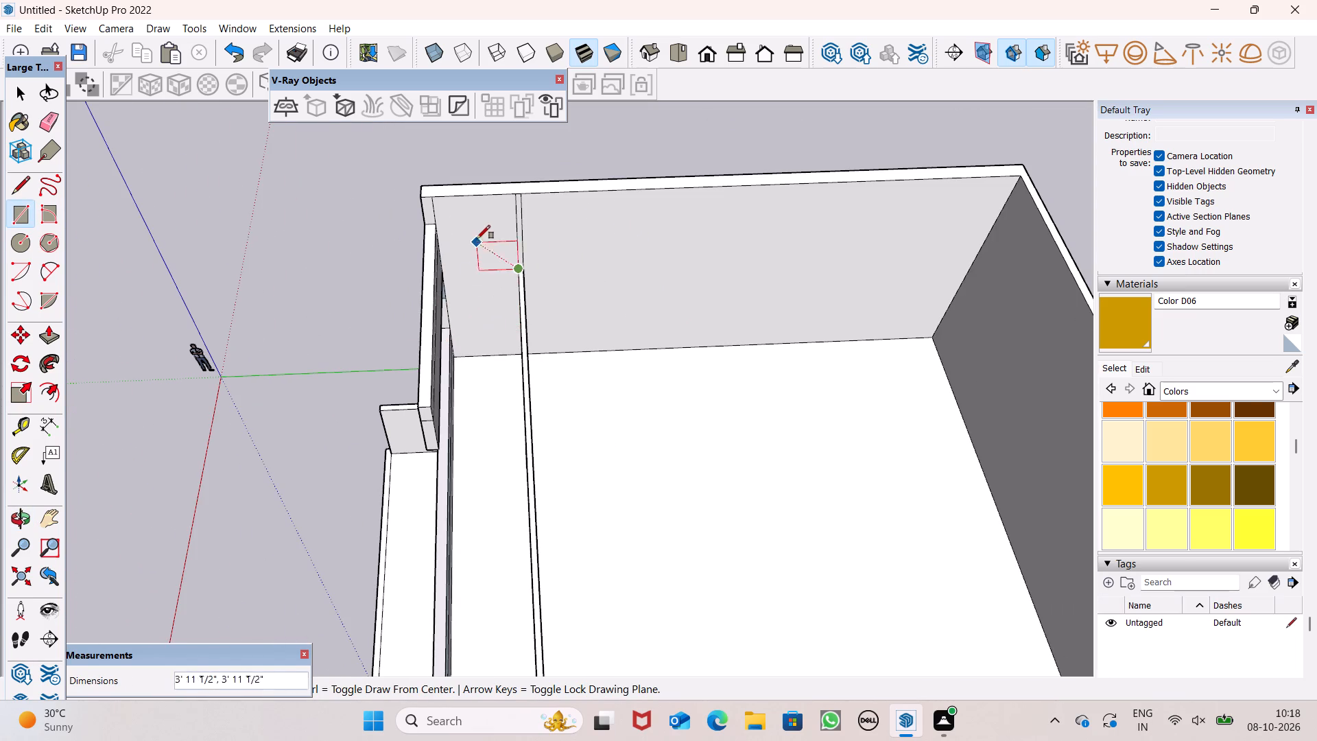
scroll(477, 238, "down", 8)
middle_click_drag(494, 303, 470, 415)
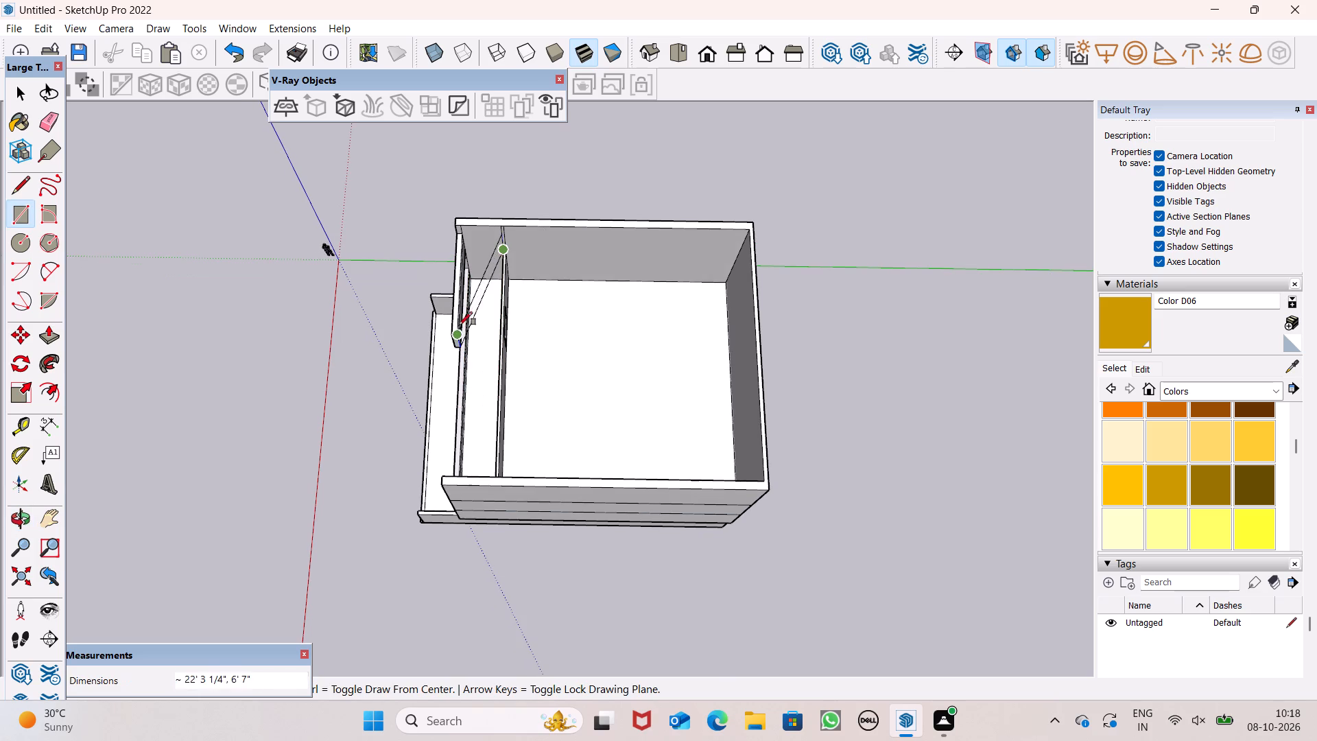
scroll(458, 320, "up", 3)
scroll(470, 347, "down", 1)
scroll(471, 349, "up", 1)
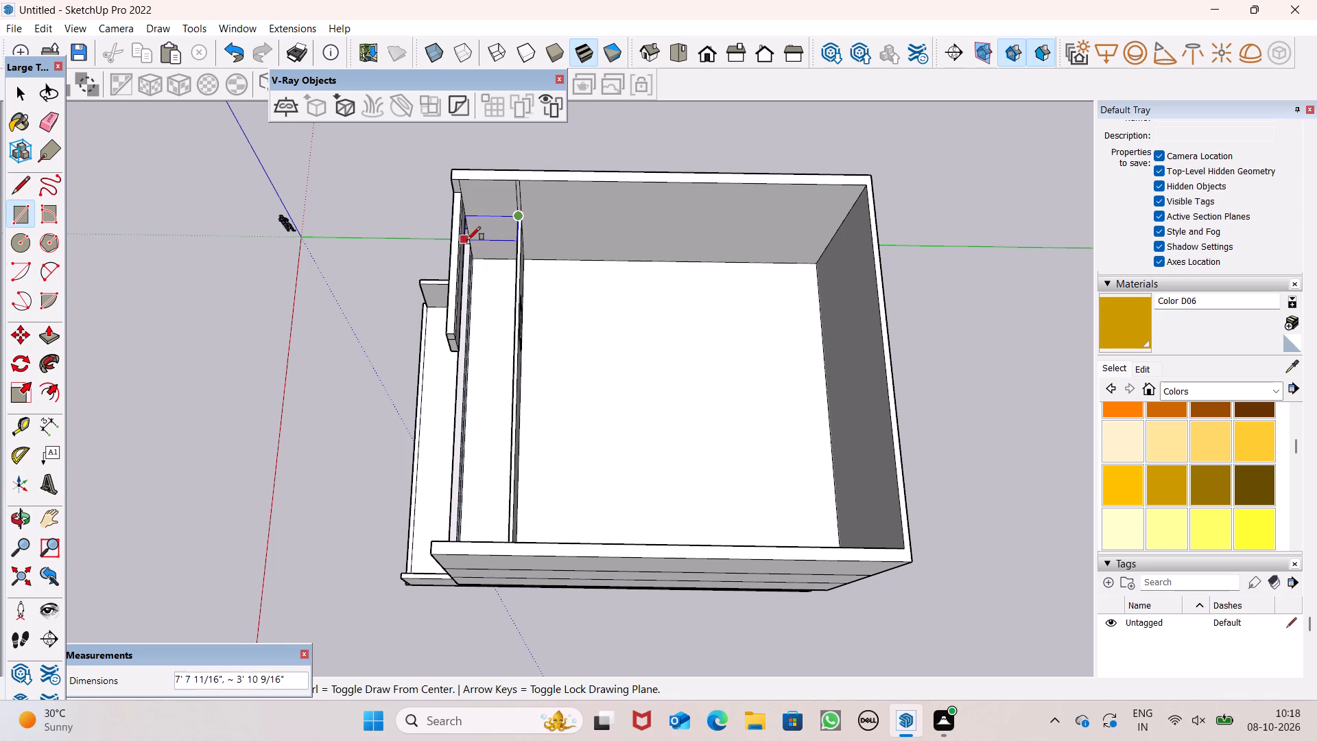
scroll(467, 240, "up", 4)
scroll(467, 240, "down", 1)
scroll(467, 240, "up", 3)
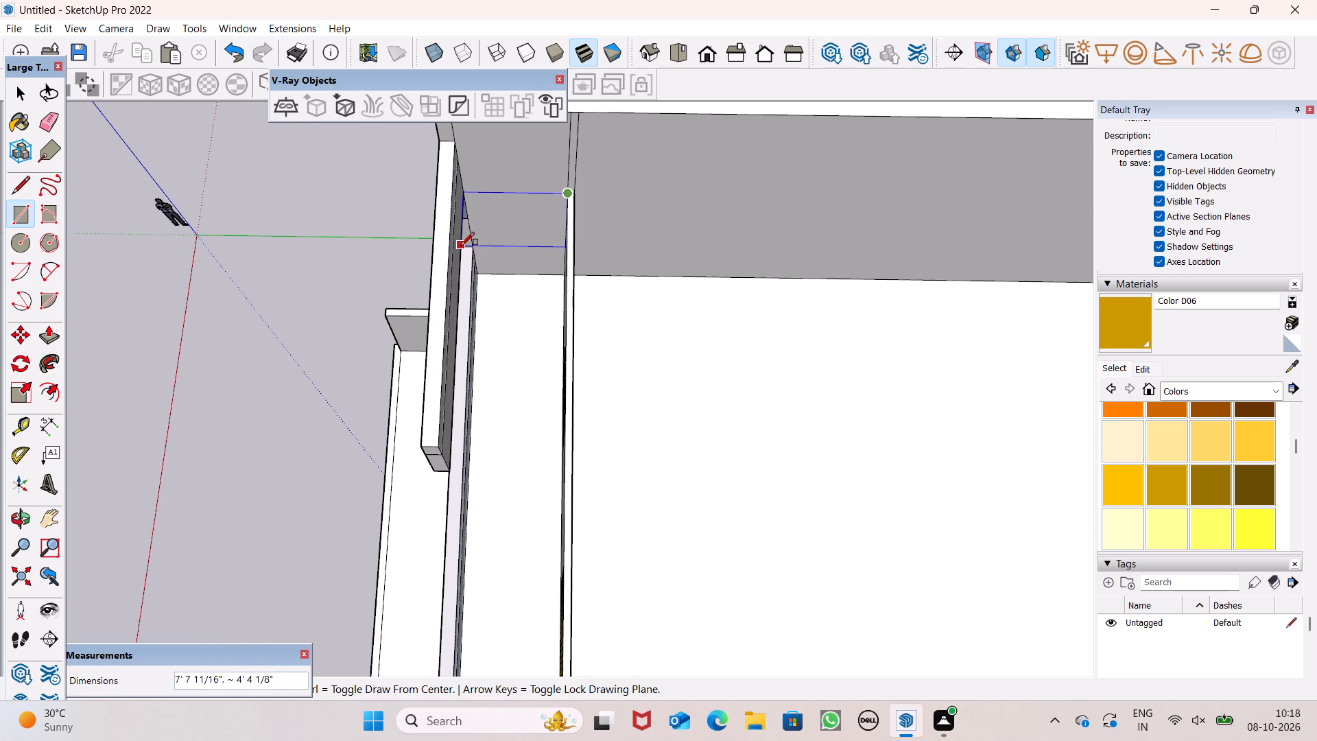
left_click(459, 246)
Push/Pull the new rectangle between the front wall and front panel by 1" to make a thin slab.
scroll(525, 257, "down", 5)
middle_click_drag(578, 371, 658, 187)
key("space")
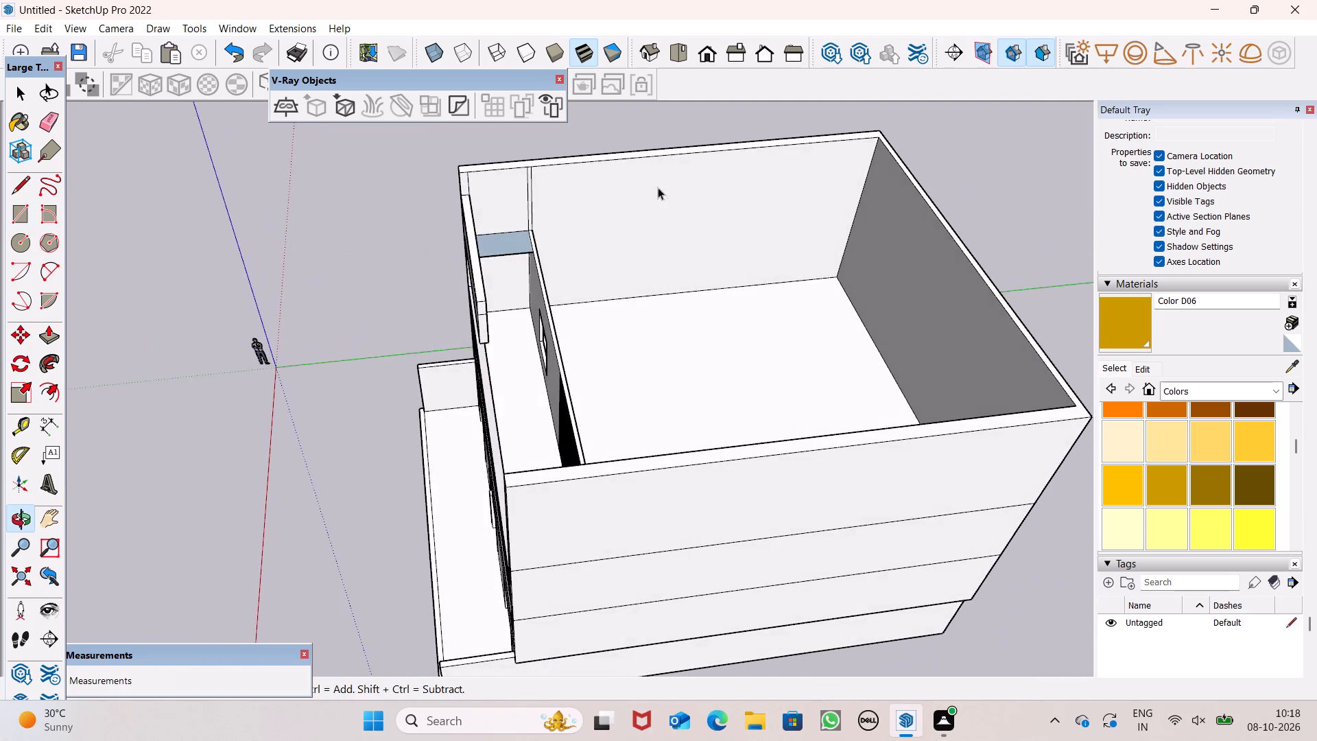
middle_click_drag(613, 257, 942, 0)
middle_click_drag(528, 366, 538, 217)
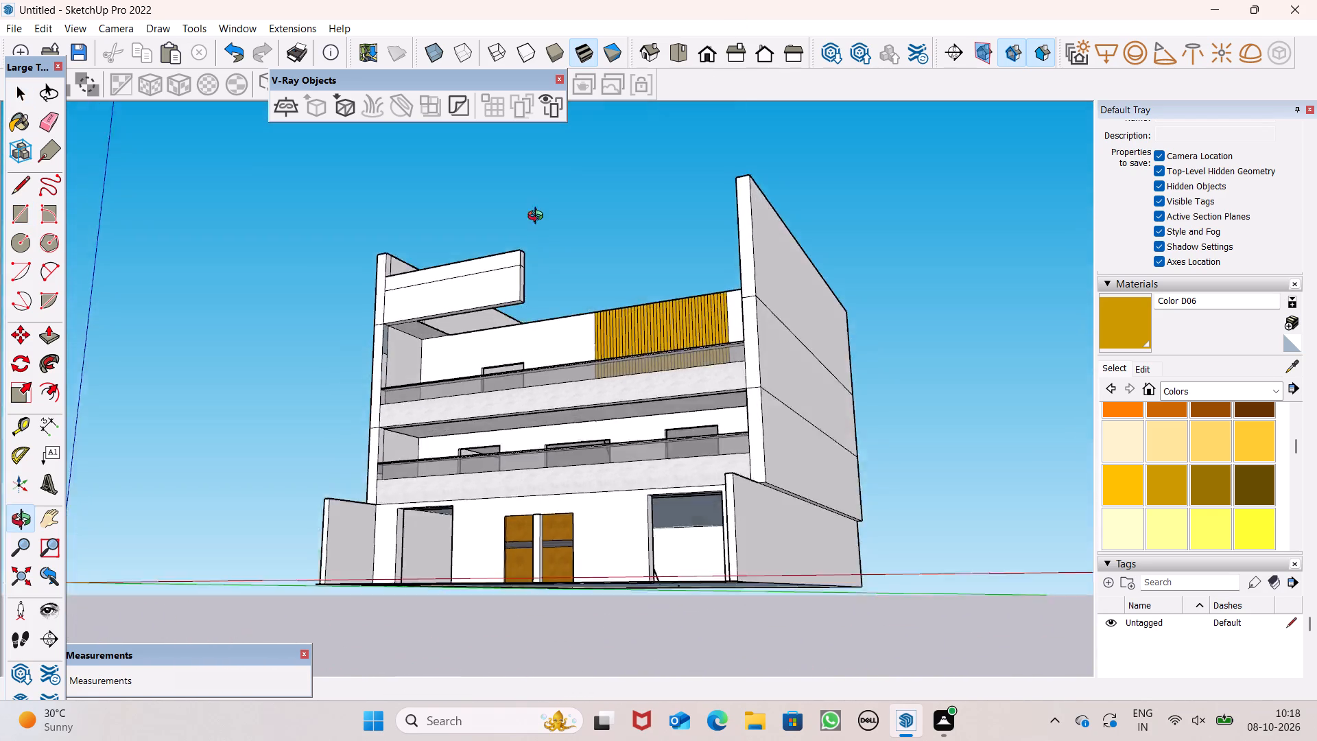
middle_click_drag(538, 217, 528, 136)
scroll(528, 136, "up", 1)
scroll(455, 313, "up", 1)
middle_click_drag(458, 344, 434, 232)
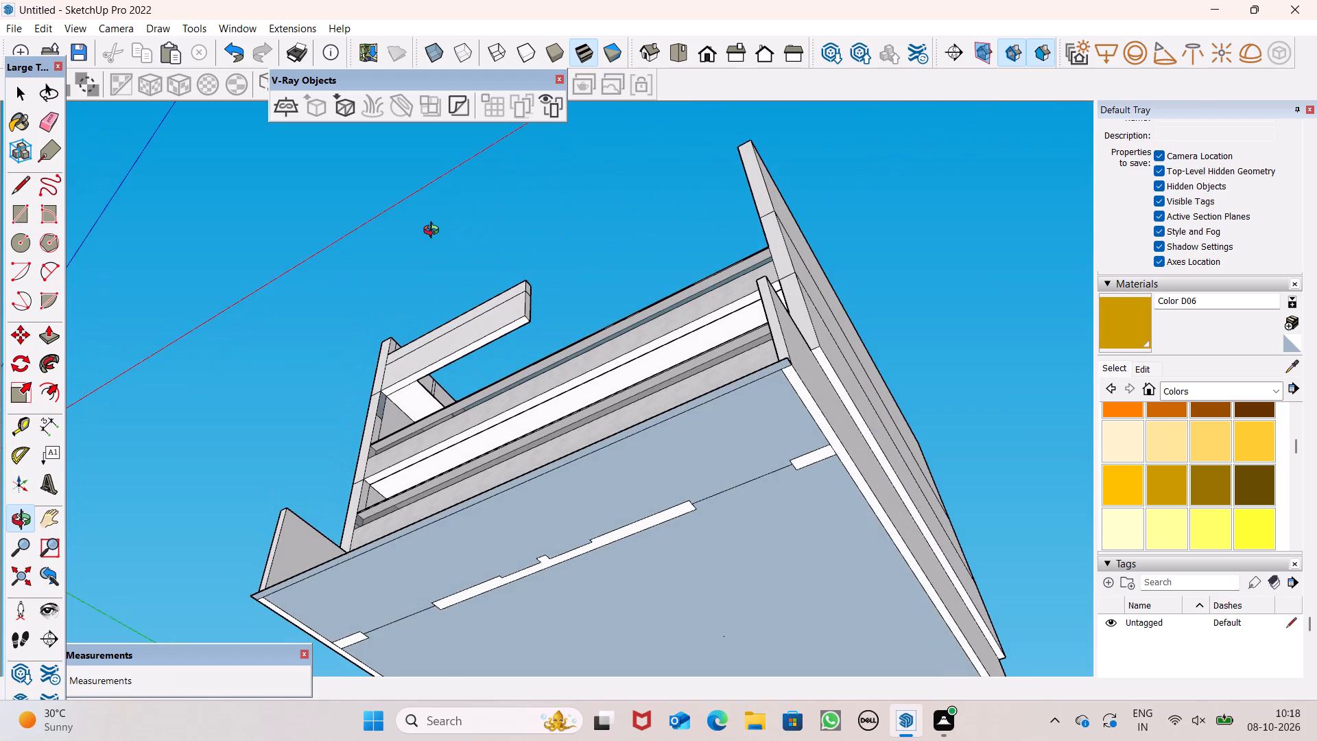
middle_click_drag(434, 232, 434, 241)
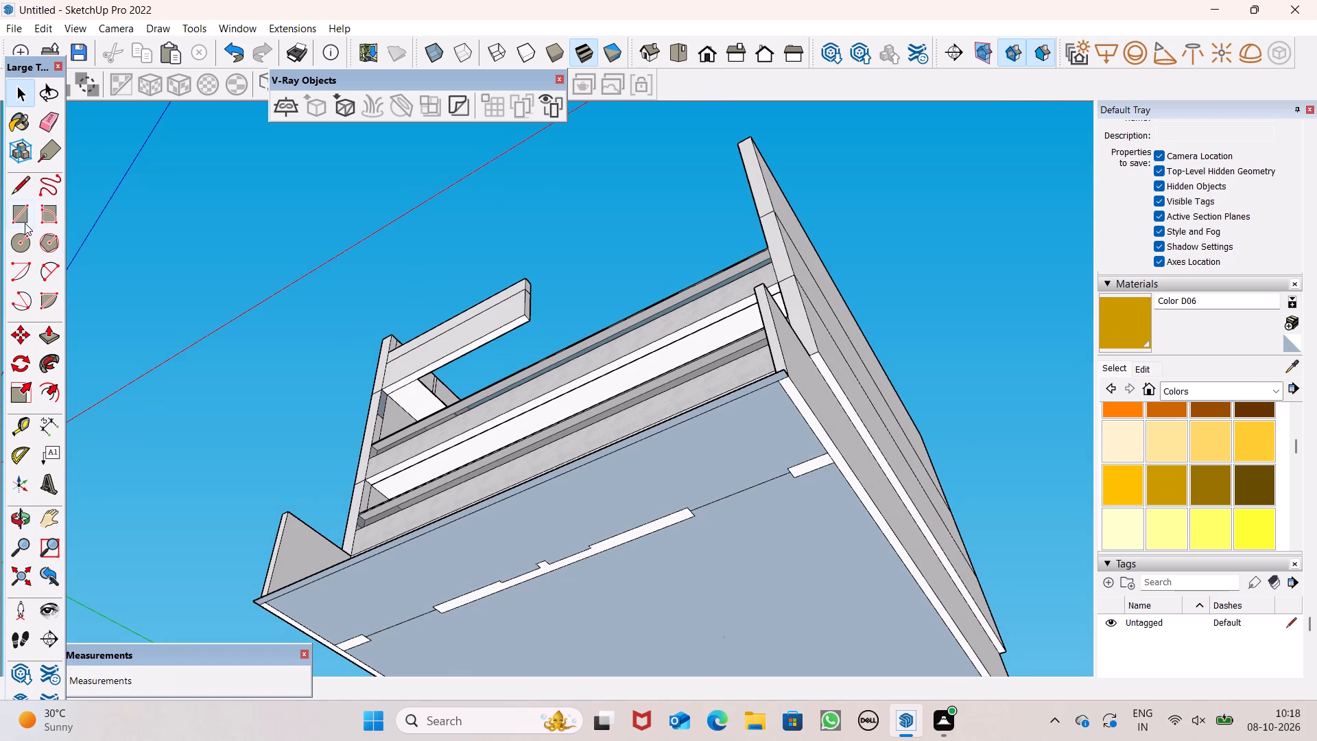
left_click(54, 342)
middle_click_drag(263, 403, 405, 521)
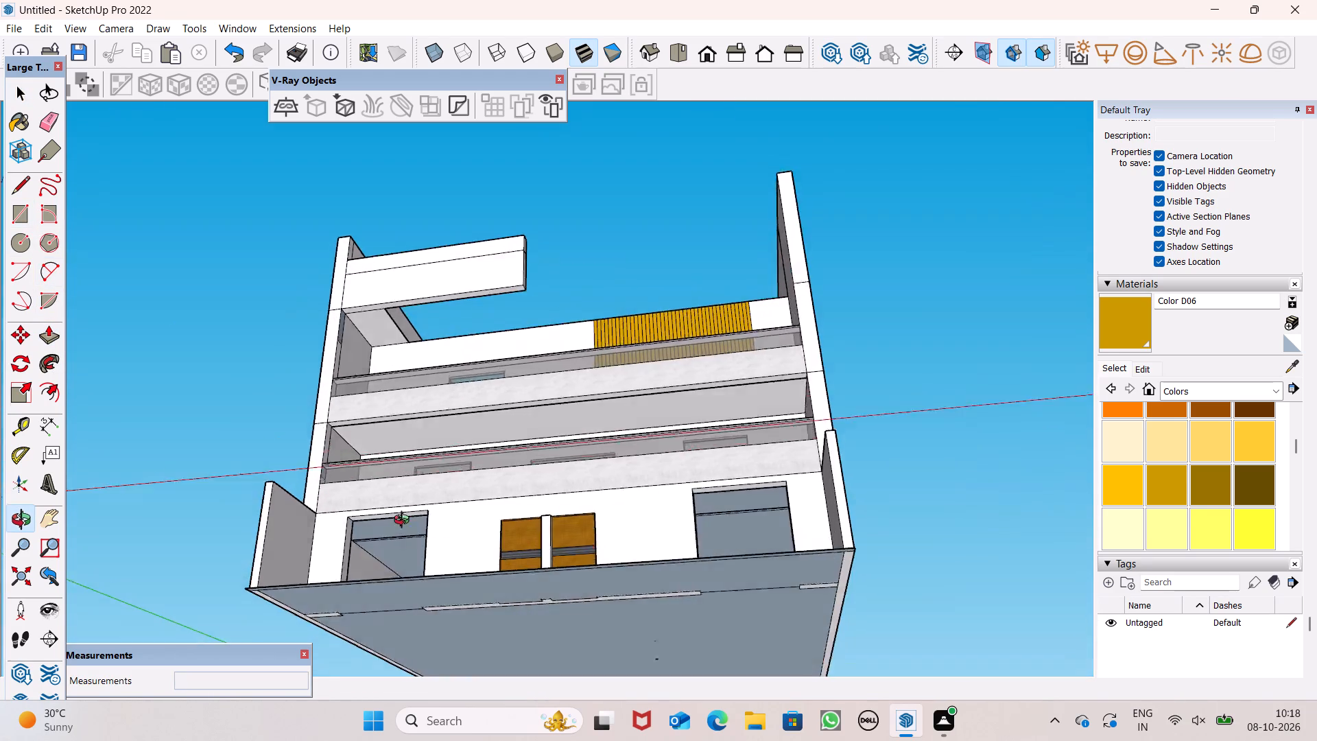
middle_click_drag(405, 521, 477, 528)
scroll(372, 338, "up", 7)
left_click_drag(359, 287, 357, 281)
key("1")
key("shift+quotedbl")
key("Return")
Push/Pull the thin slab's free end edge outward along the top-storey front wall by about 10'5".
middle_click_drag(455, 349, 153, 477)
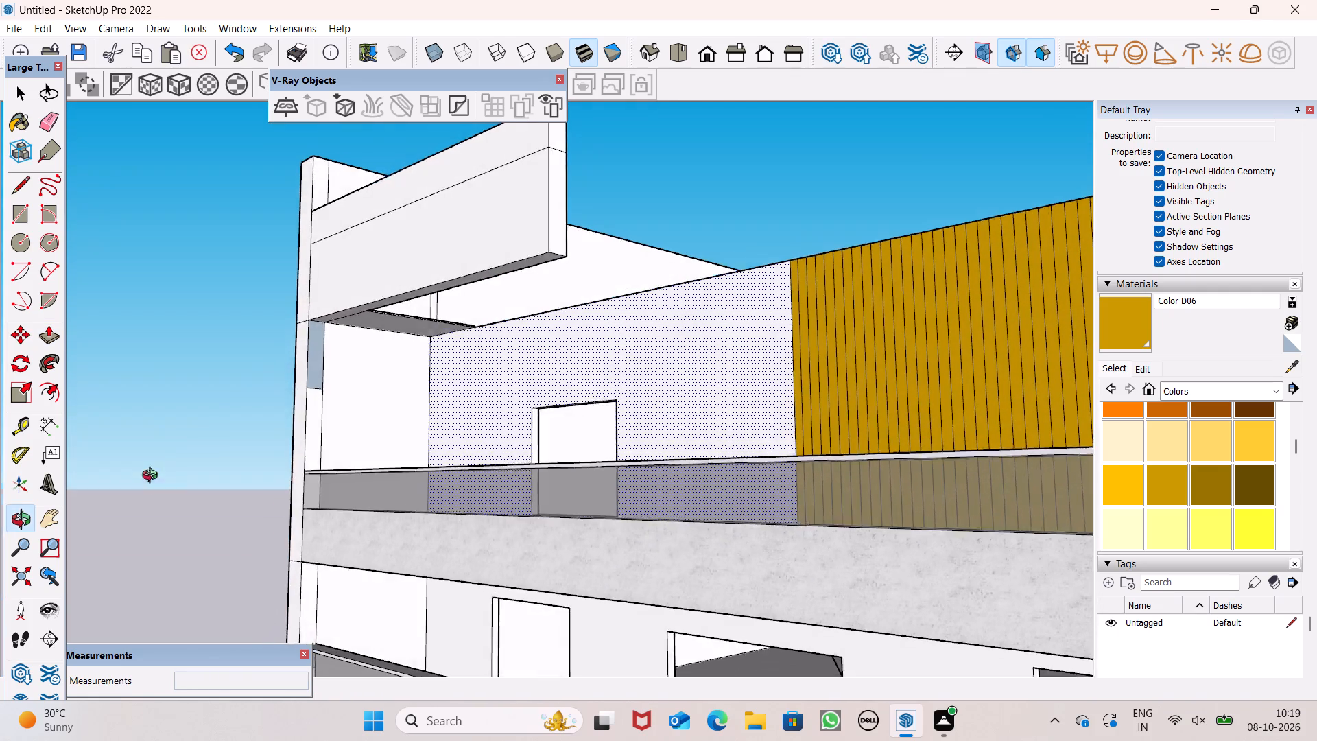
middle_click_drag(153, 477, 153, 475)
scroll(374, 343, "up", 5)
scroll(569, 285, "down", 9)
middle_click_drag(656, 341, 642, 401)
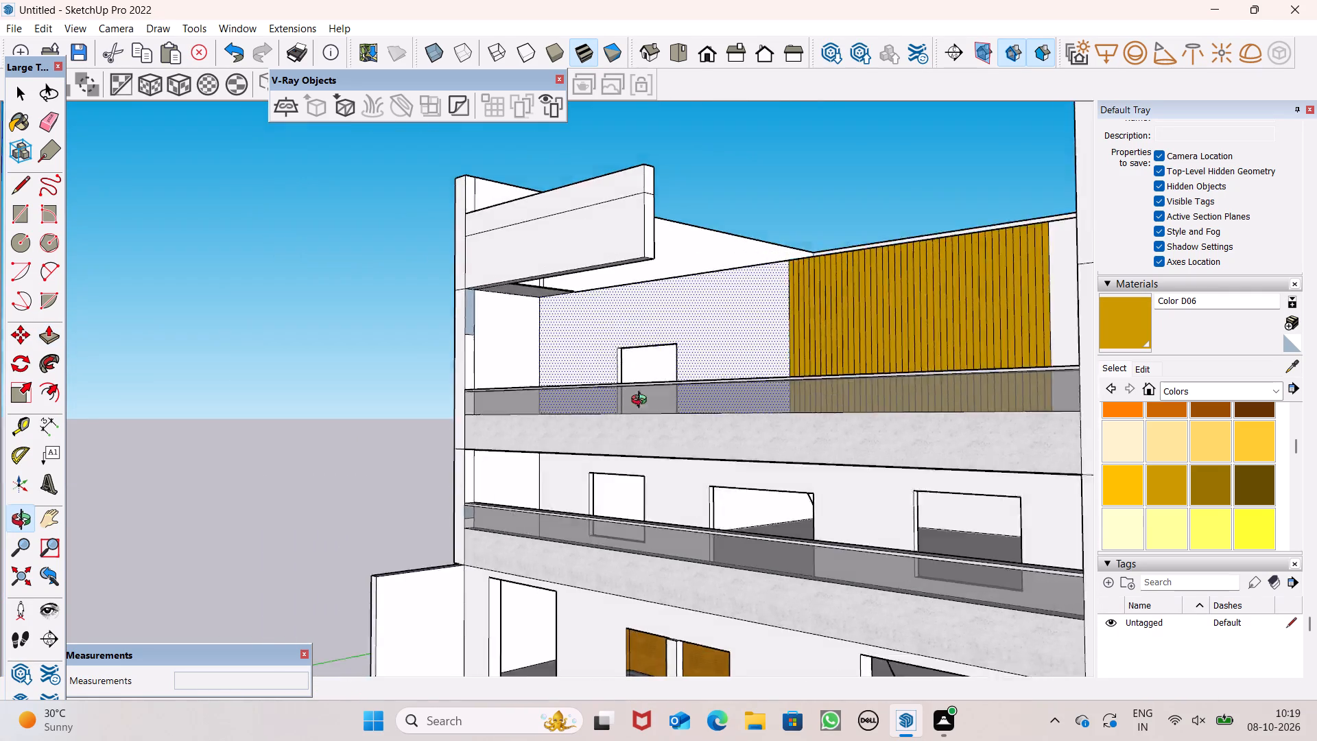
middle_click_drag(642, 401, 375, 633)
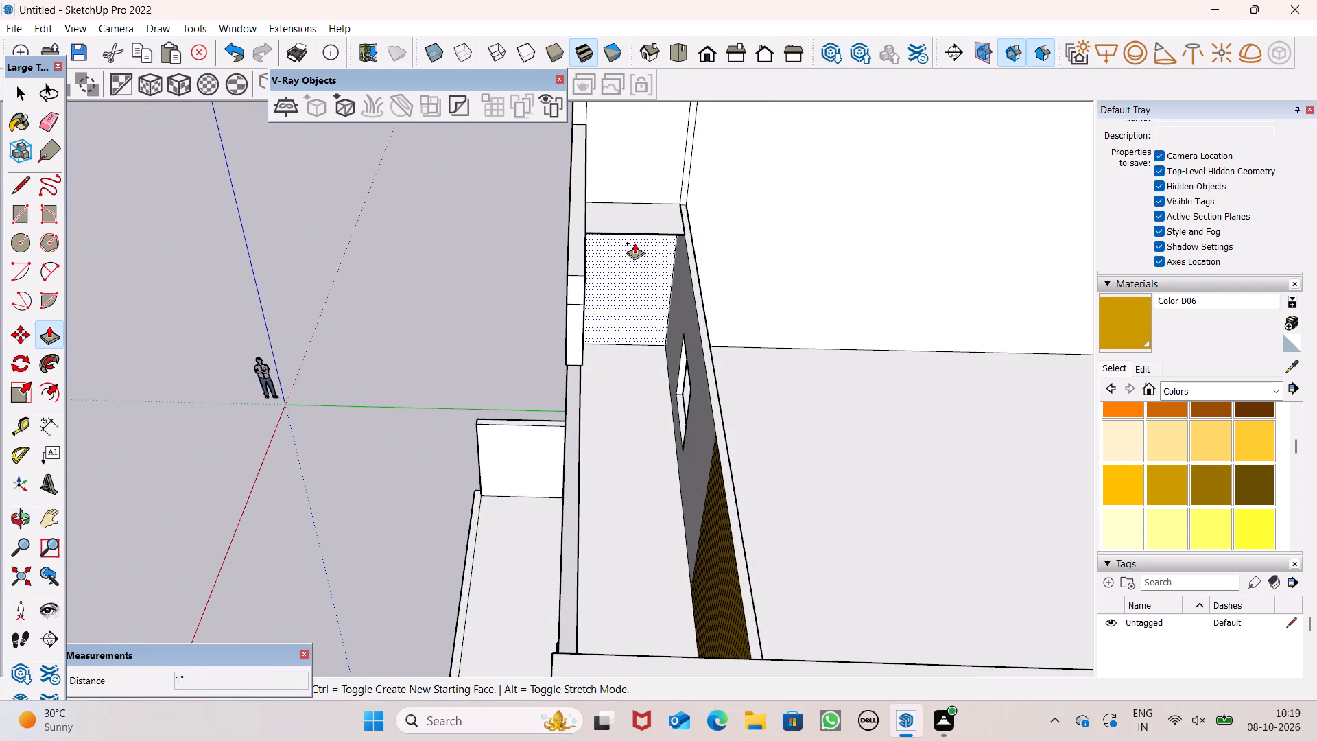
scroll(635, 242, "down", 4)
scroll(693, 342, "up", 6)
scroll(671, 329, "down", 1)
scroll(655, 303, "up", 1)
scroll(638, 275, "down", 2)
scroll(582, 207, "up", 4)
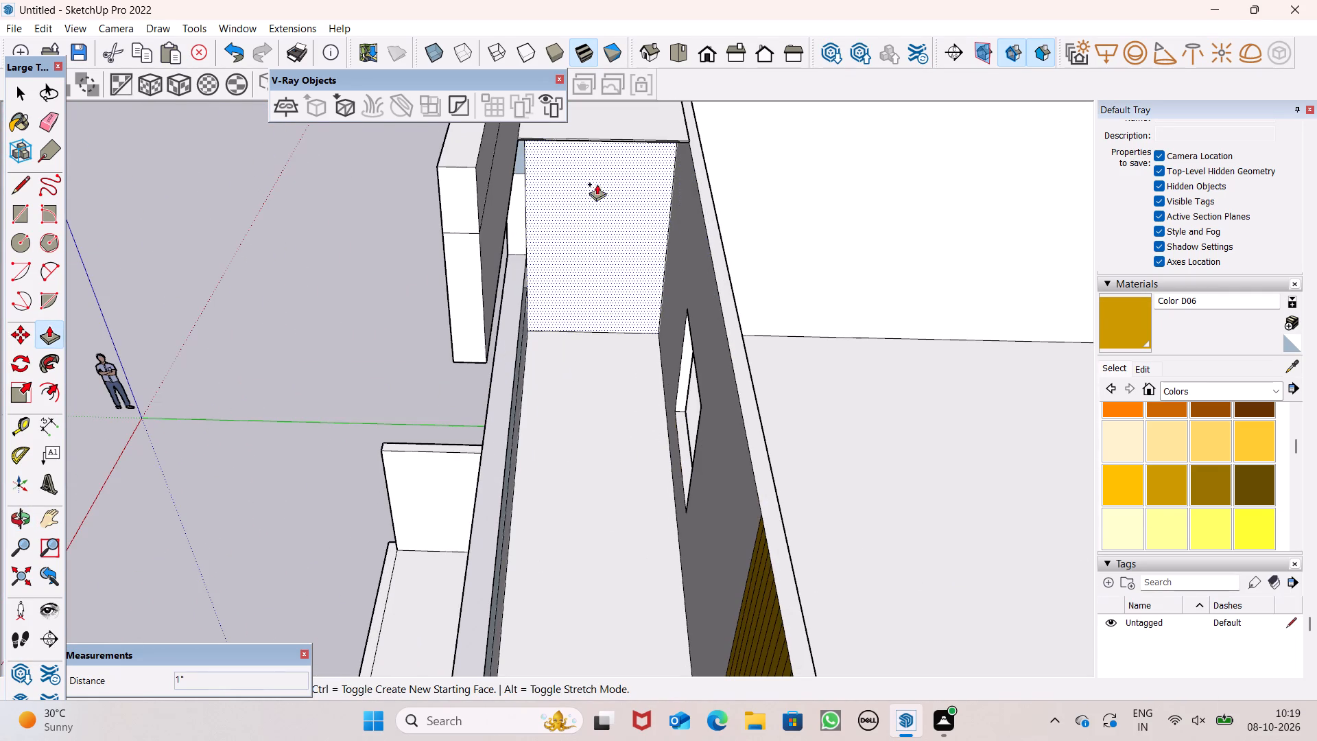
scroll(624, 156, "down", 6)
middle_click_drag(640, 167, 615, 130)
scroll(639, 118, "up", 1)
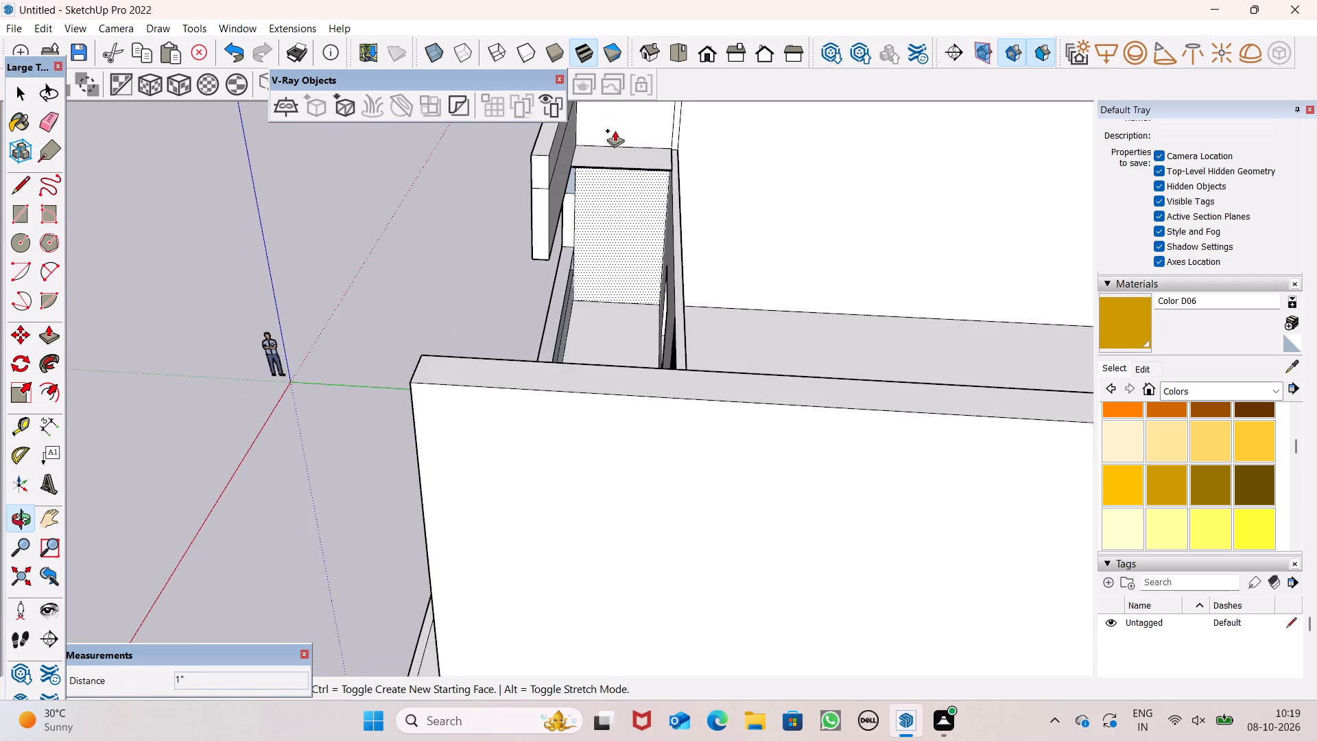
scroll(628, 153, "up", 16)
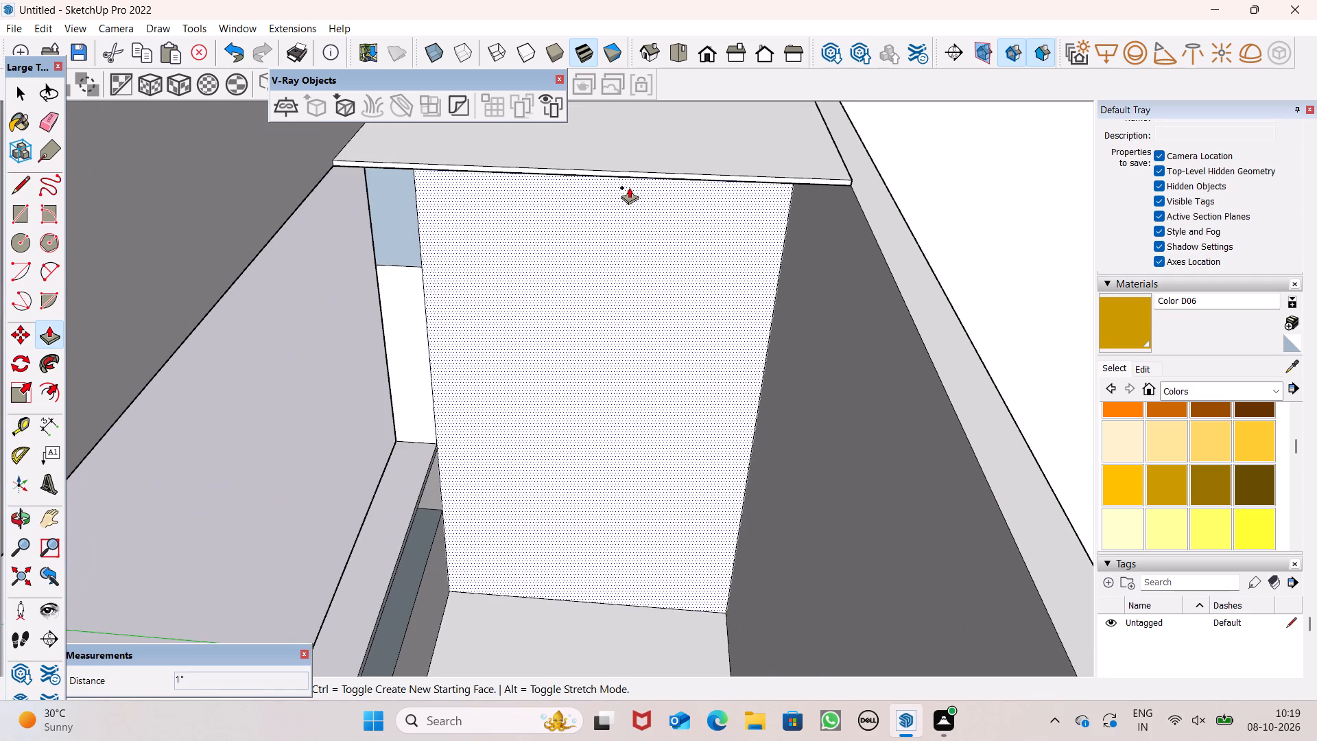
left_click_drag(645, 176, 502, 545)
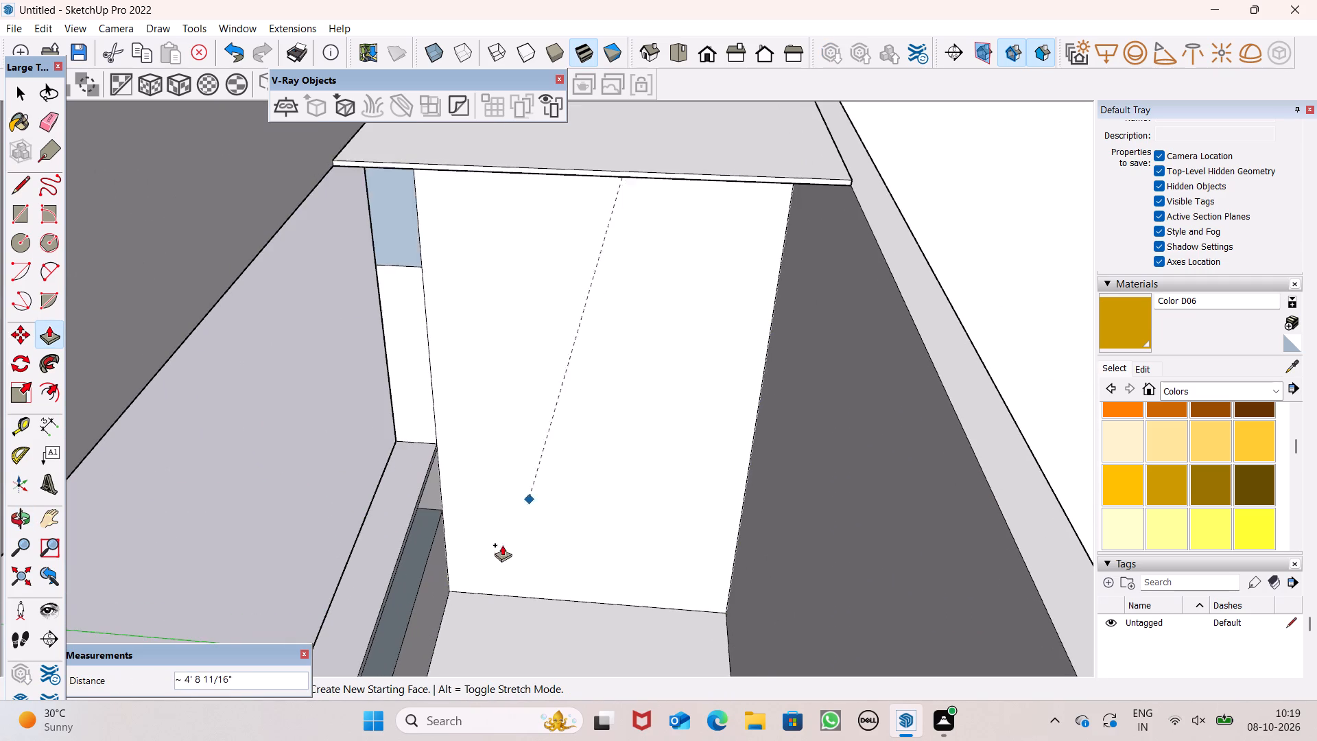
left_click_drag(502, 545, 408, 725)
Push/Pull the thin roof slab's free end further along the top-storey front wall in two pulls, about 5'9" and 9'10".
scroll(558, 333, "down", 12)
scroll(702, 351, "down", 10)
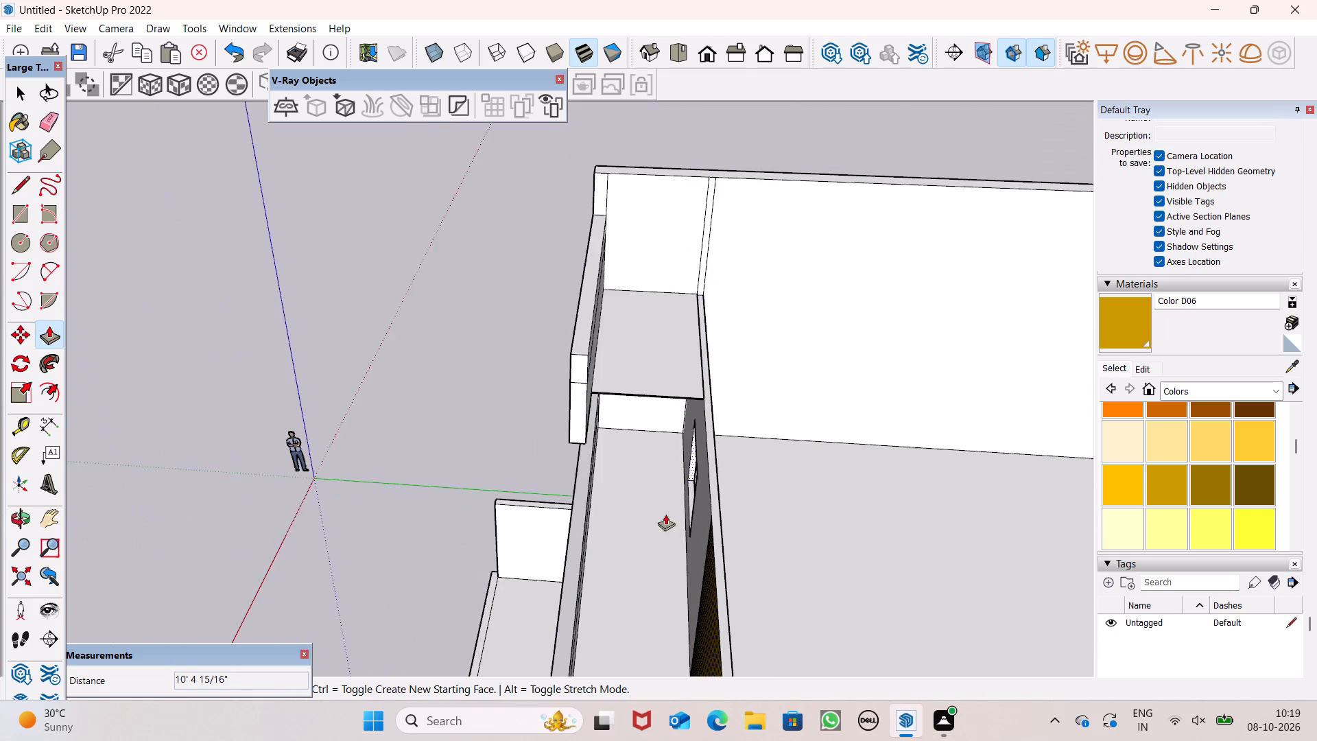
middle_click_drag(656, 544, 890, 325)
scroll(683, 315, "up", 3)
scroll(548, 305, "down", 2)
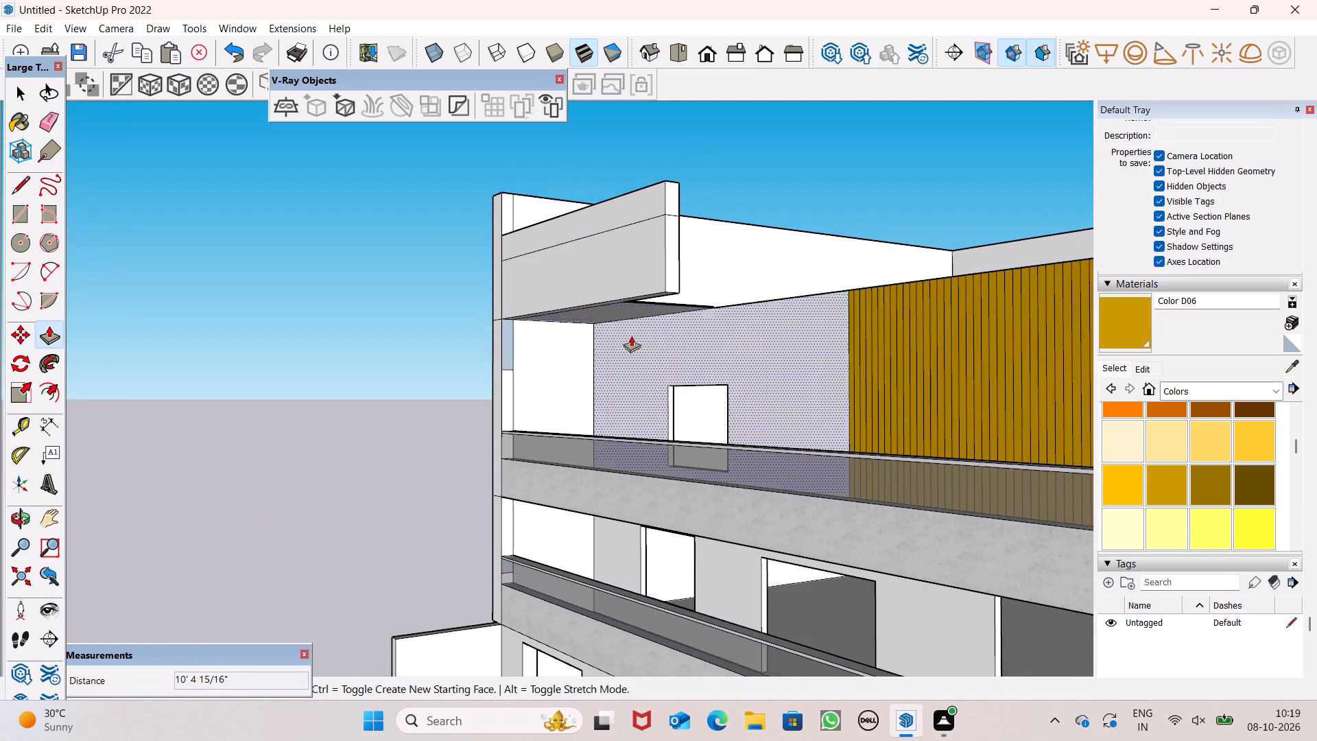
scroll(698, 346, "up", 1)
scroll(698, 346, "down", 1)
scroll(698, 346, "up", 3)
scroll(661, 279, "up", 6)
scroll(599, 294, "down", 4)
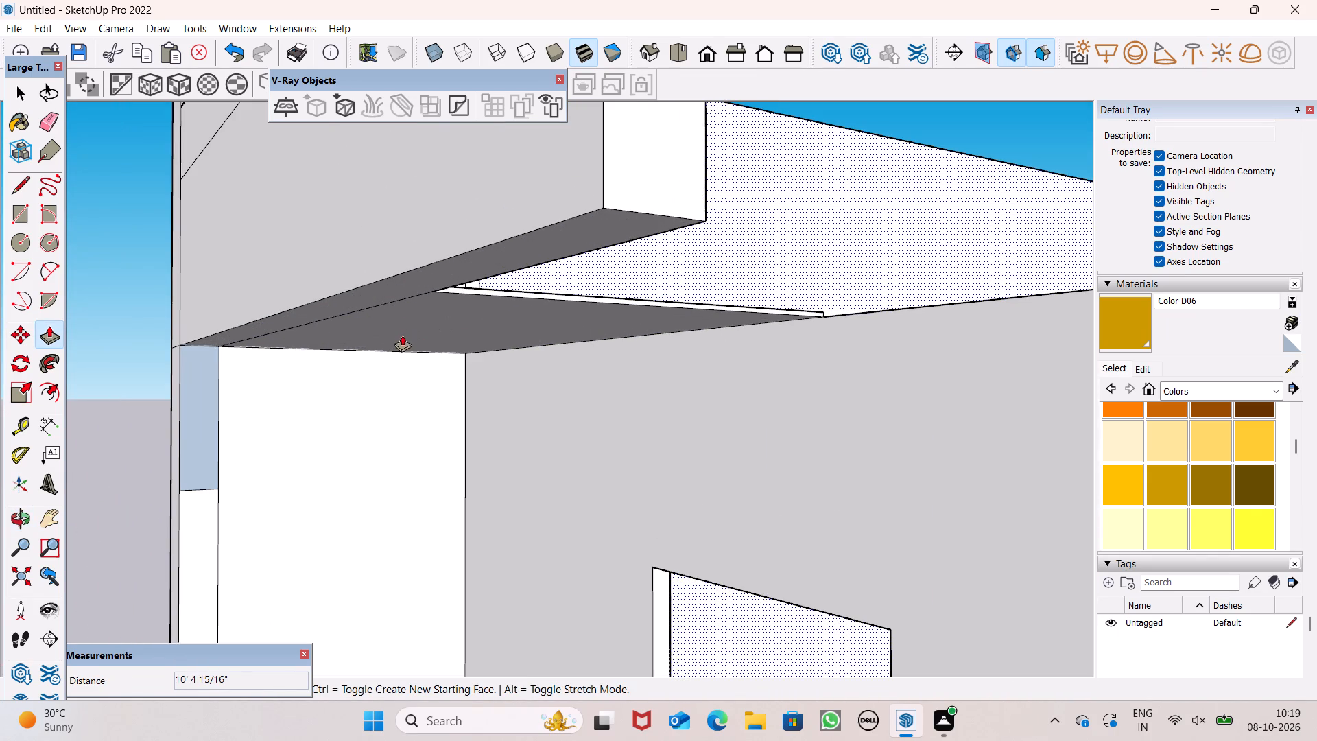
scroll(404, 331, "down", 9)
middle_click_drag(515, 362, 543, 404)
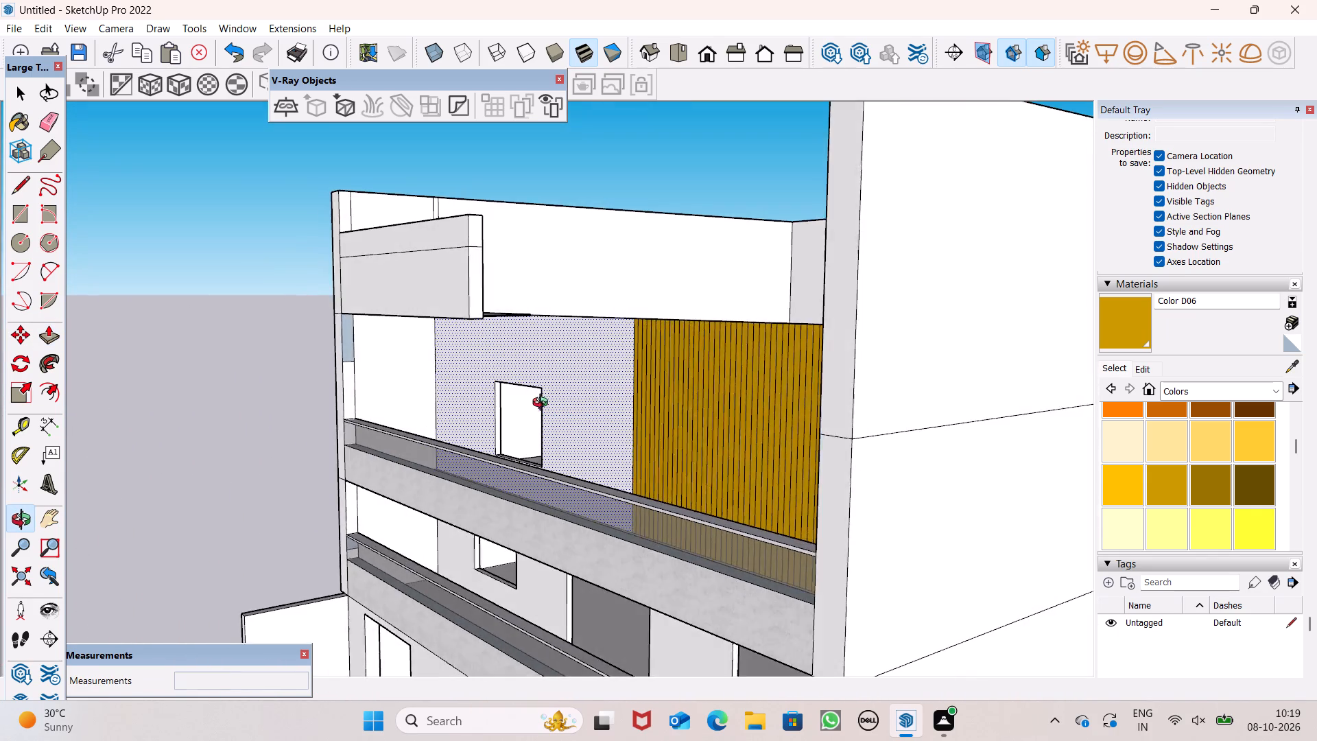
middle_click_drag(543, 404, 527, 399)
scroll(548, 366, "up", 7)
scroll(427, 249, "up", 2)
scroll(427, 249, "down", 1)
scroll(427, 249, "up", 1)
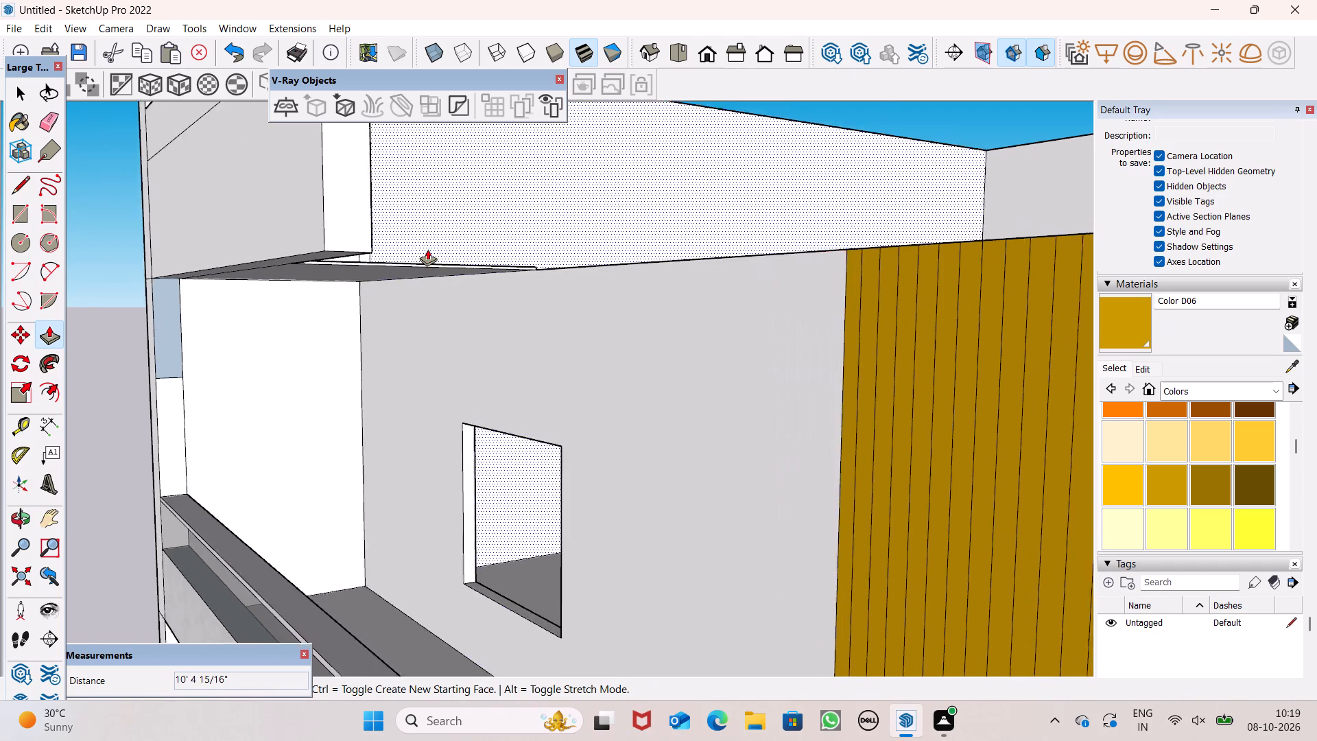
scroll(427, 249, "up", 1)
left_click_drag(388, 271, 801, 414)
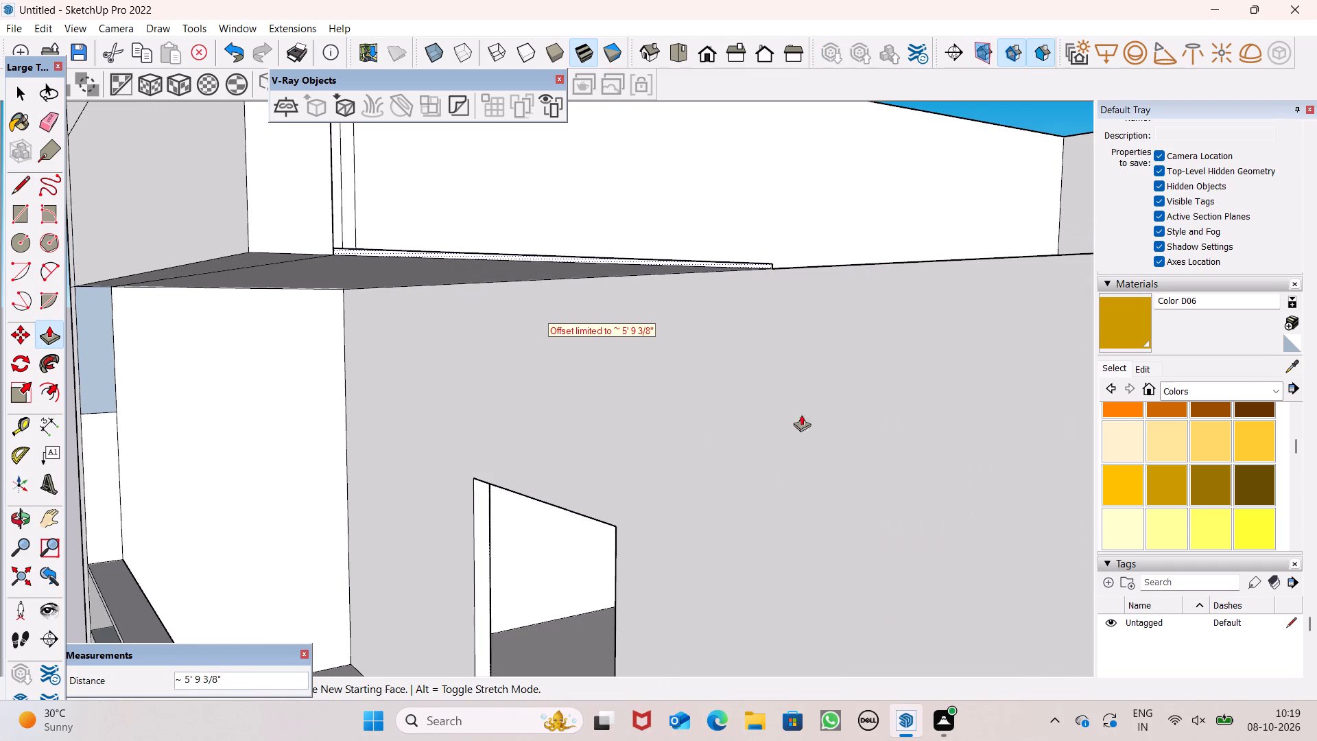
left_click_drag(801, 414, 914, 438)
left_click_drag(420, 253, 529, 281)
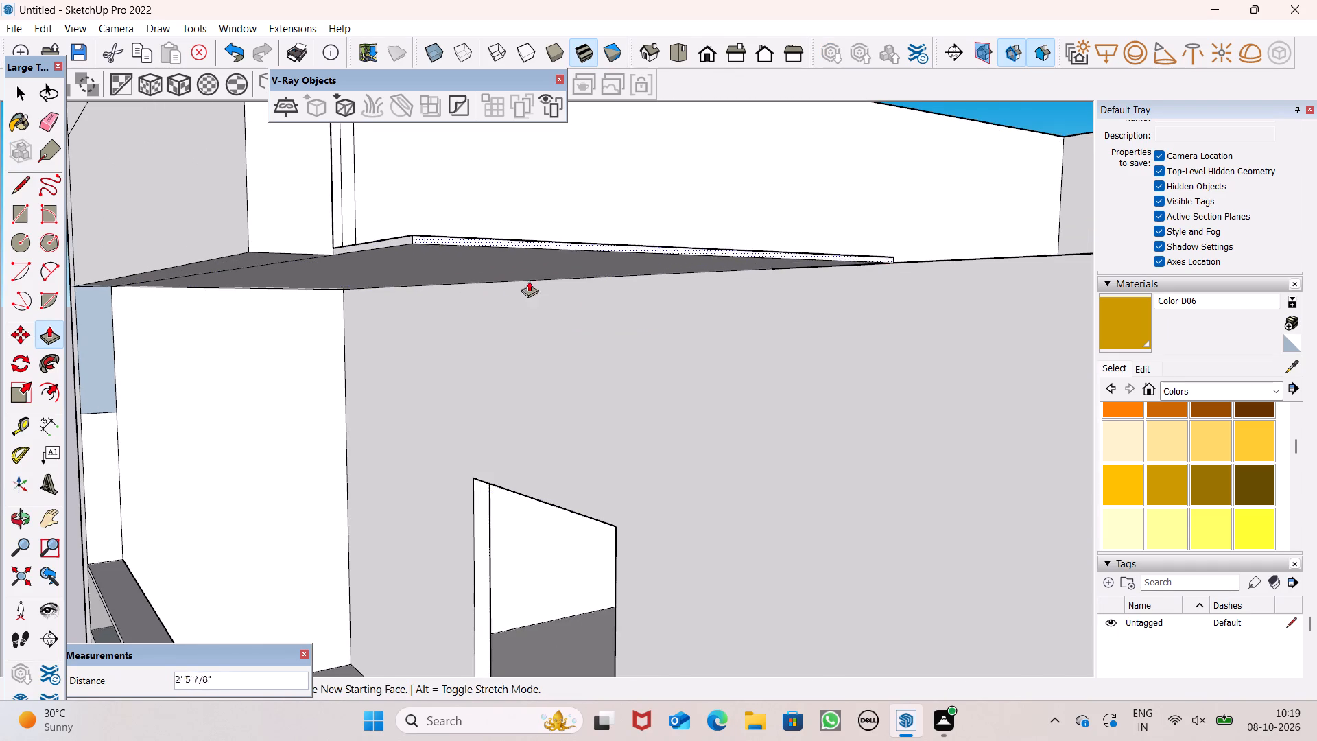
left_click_drag(529, 281, 1138, 456)
Push/Pull the thin slab's free end over the start of the slatted wall by about 6'6".
scroll(588, 297, "down", 12)
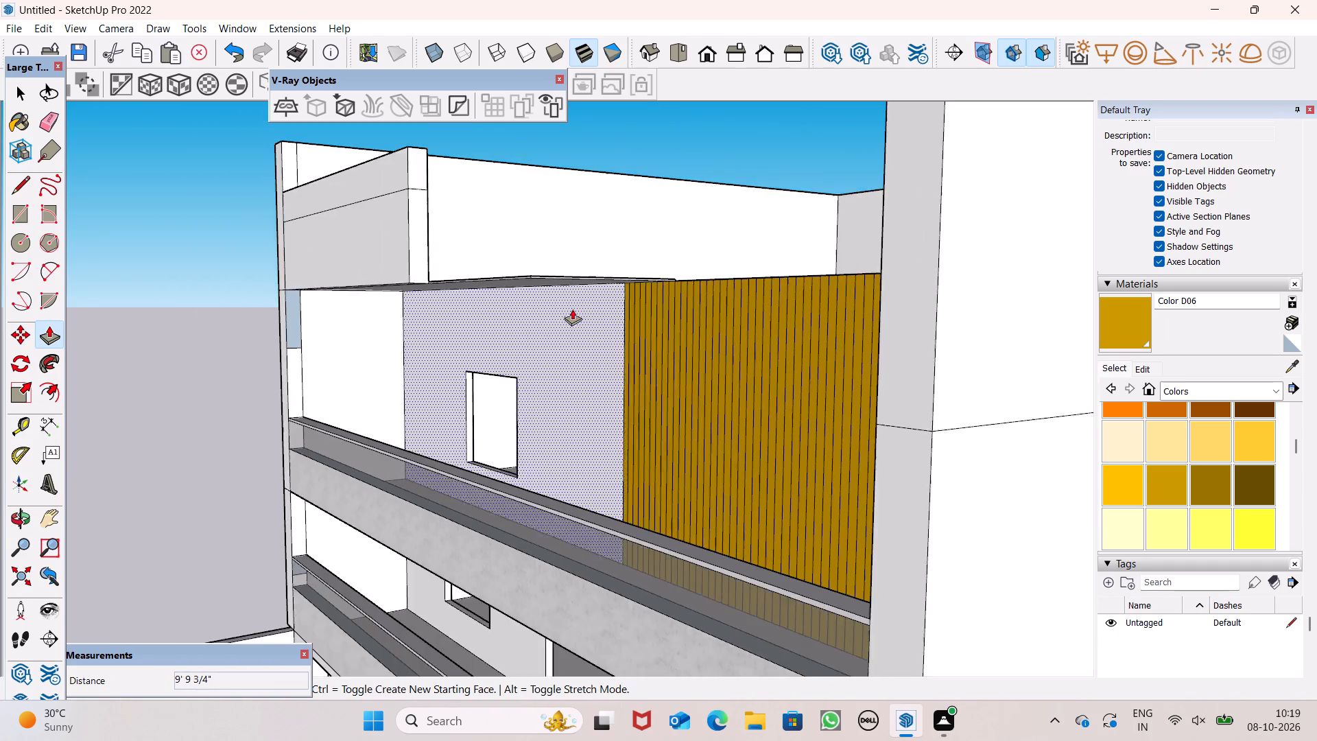
middle_click_drag(667, 339, 794, 528)
middle_click_drag(674, 437, 720, 318)
scroll(724, 389, "up", 1)
scroll(680, 296, "up", 2)
scroll(662, 292, "down", 1)
scroll(659, 292, "up", 10)
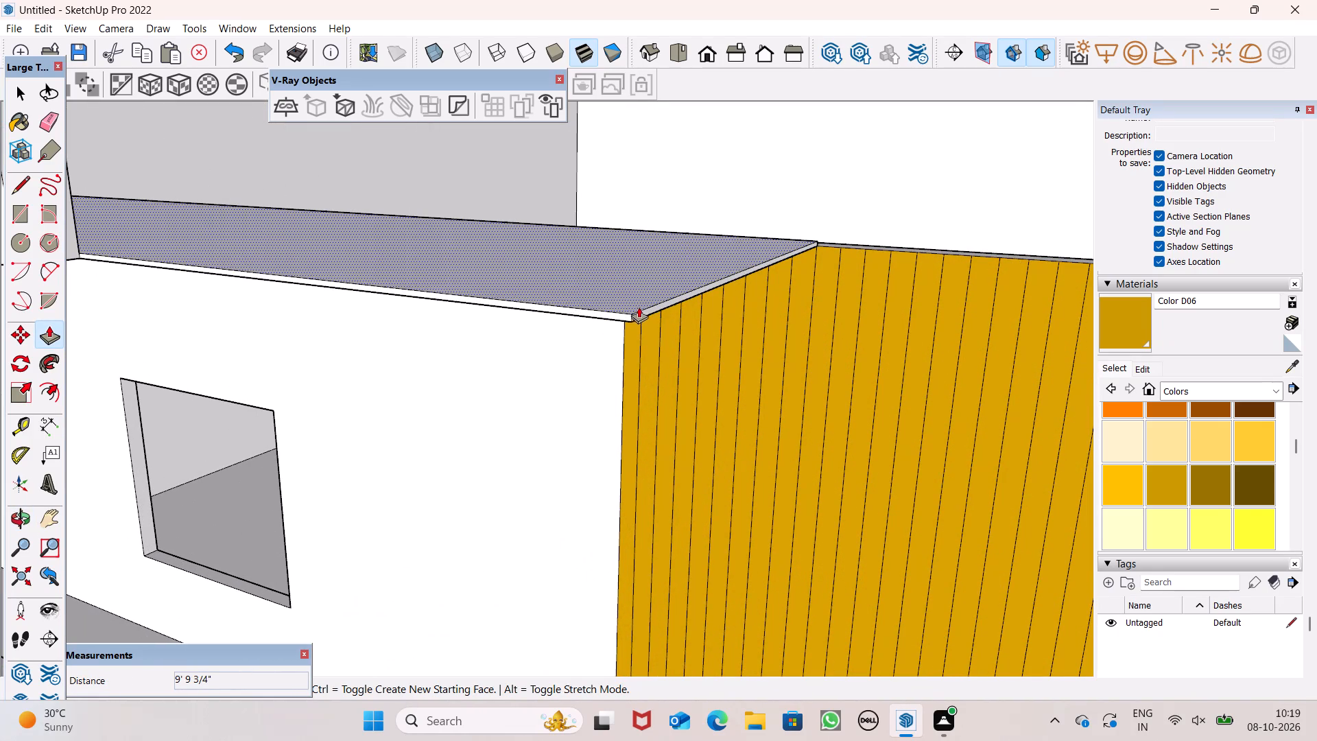
left_click_drag(644, 314, 1296, 432)
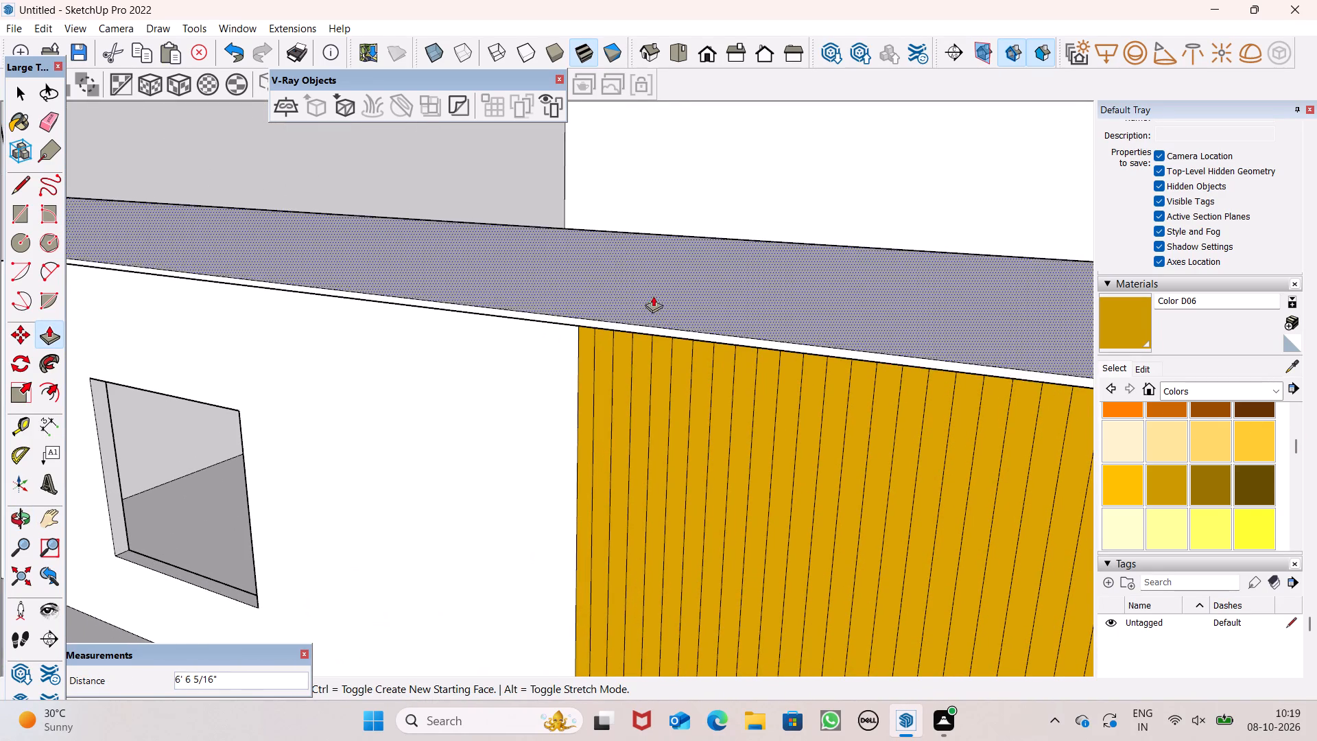
Push/Pull the thin slab's free end further above the slatted wall by about 5'5".
scroll(633, 302, "down", 7)
scroll(397, 308, "down", 4)
scroll(483, 445, "down", 5)
scroll(671, 451, "up", 6)
scroll(490, 364, "up", 4)
scroll(468, 300, "up", 4)
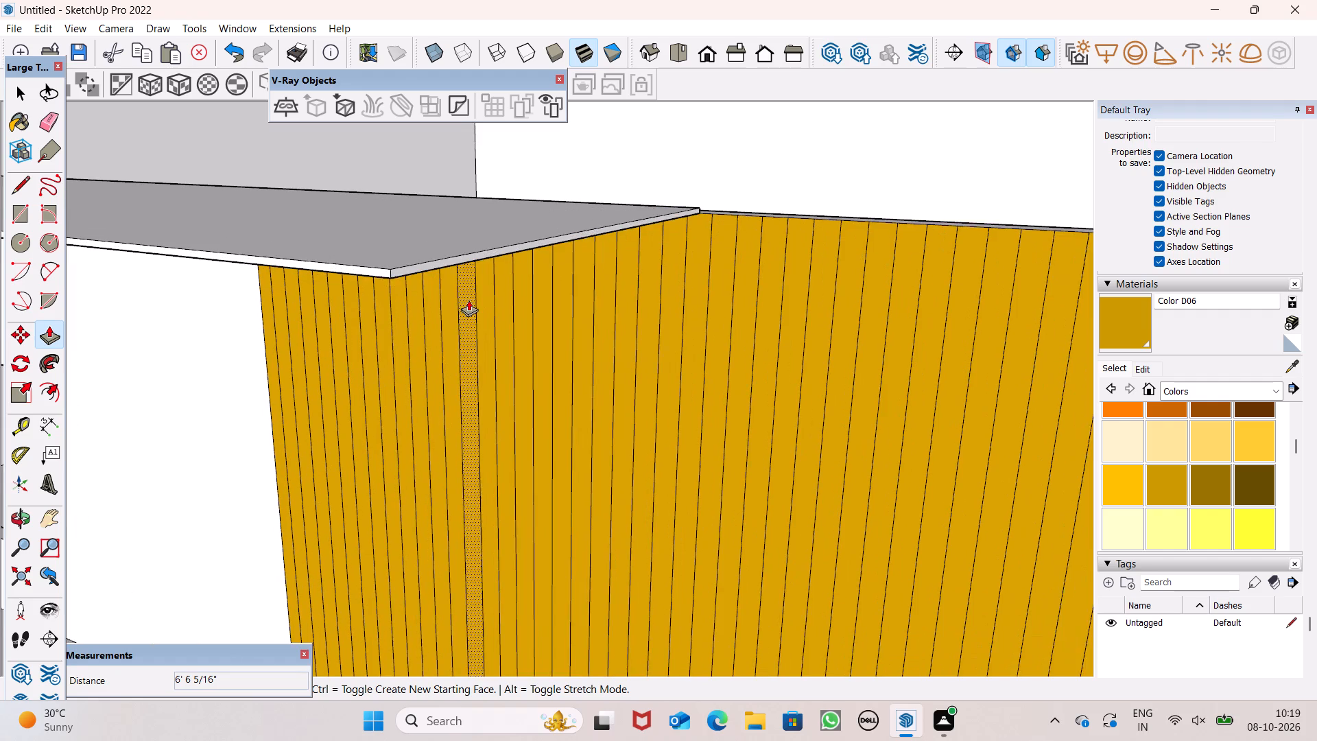
left_click_drag(399, 263, 854, 385)
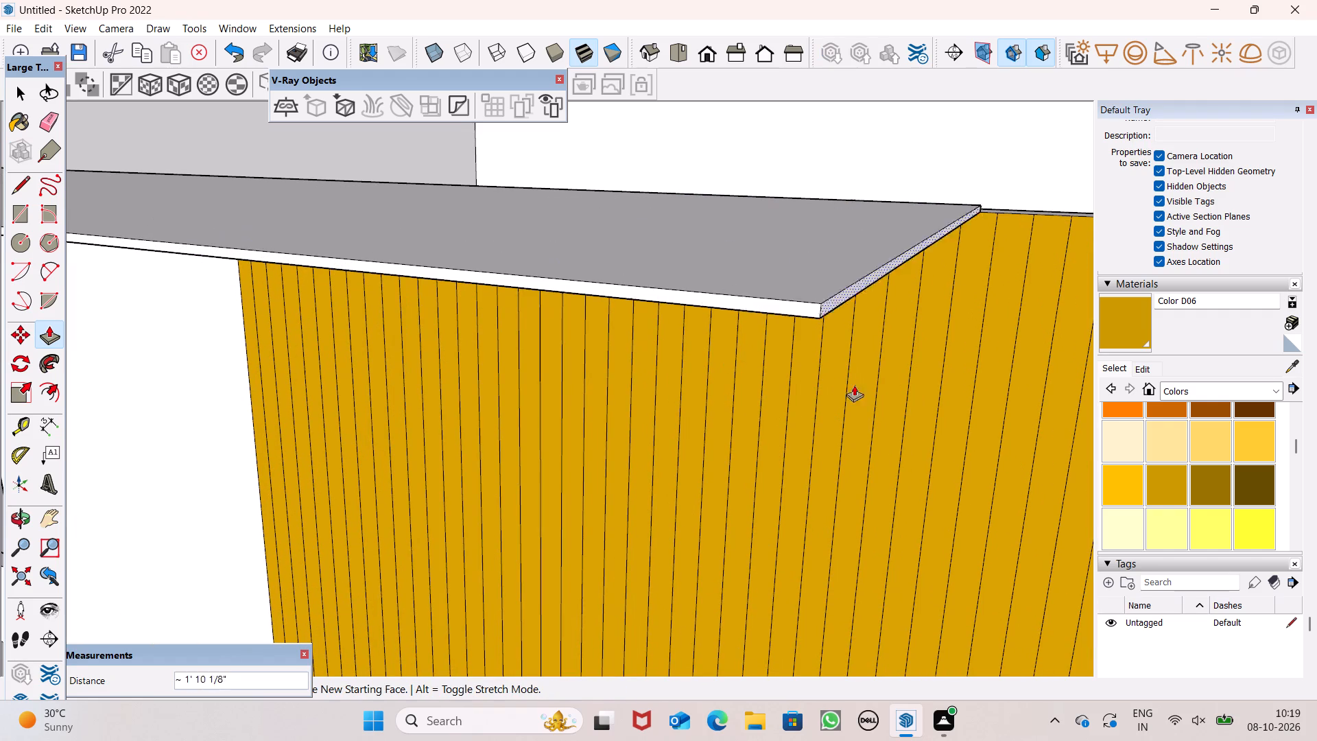
left_click_drag(854, 385, 1143, 460)
Push/Pull the thin slab's free end by about 5'10" past the slats to meet the opposite side wall.
scroll(574, 303, "down", 8)
scroll(460, 371, "down", 4)
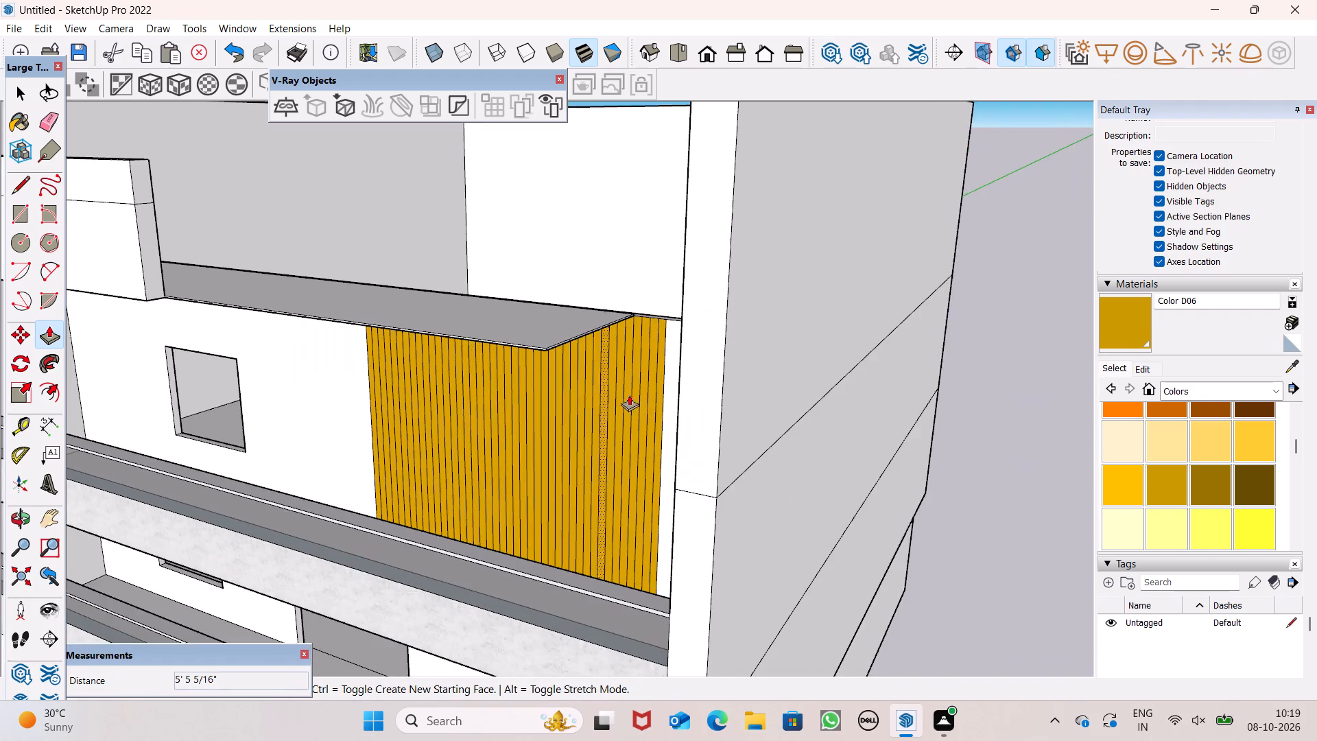
middle_click_drag(650, 408, 741, 427)
scroll(784, 417, "up", 7)
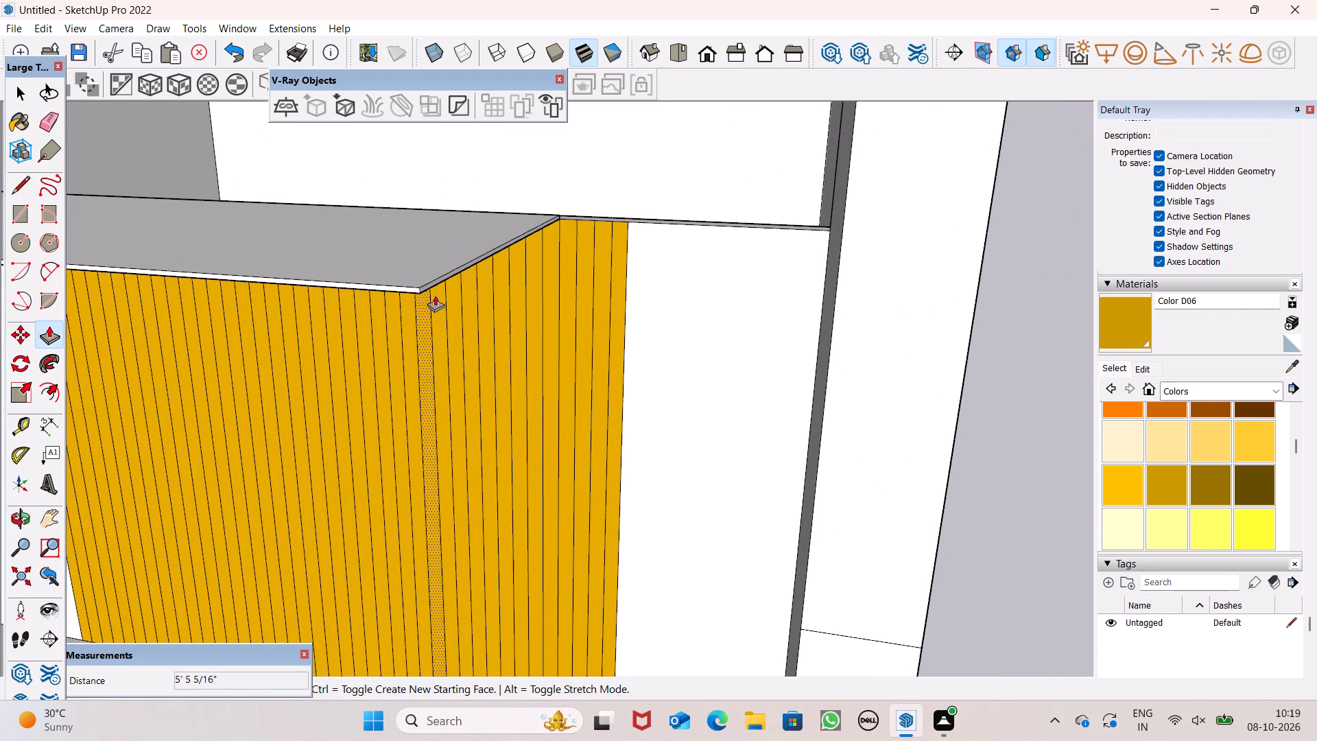
scroll(435, 295, "up", 4)
left_click_drag(425, 275, 999, 388)
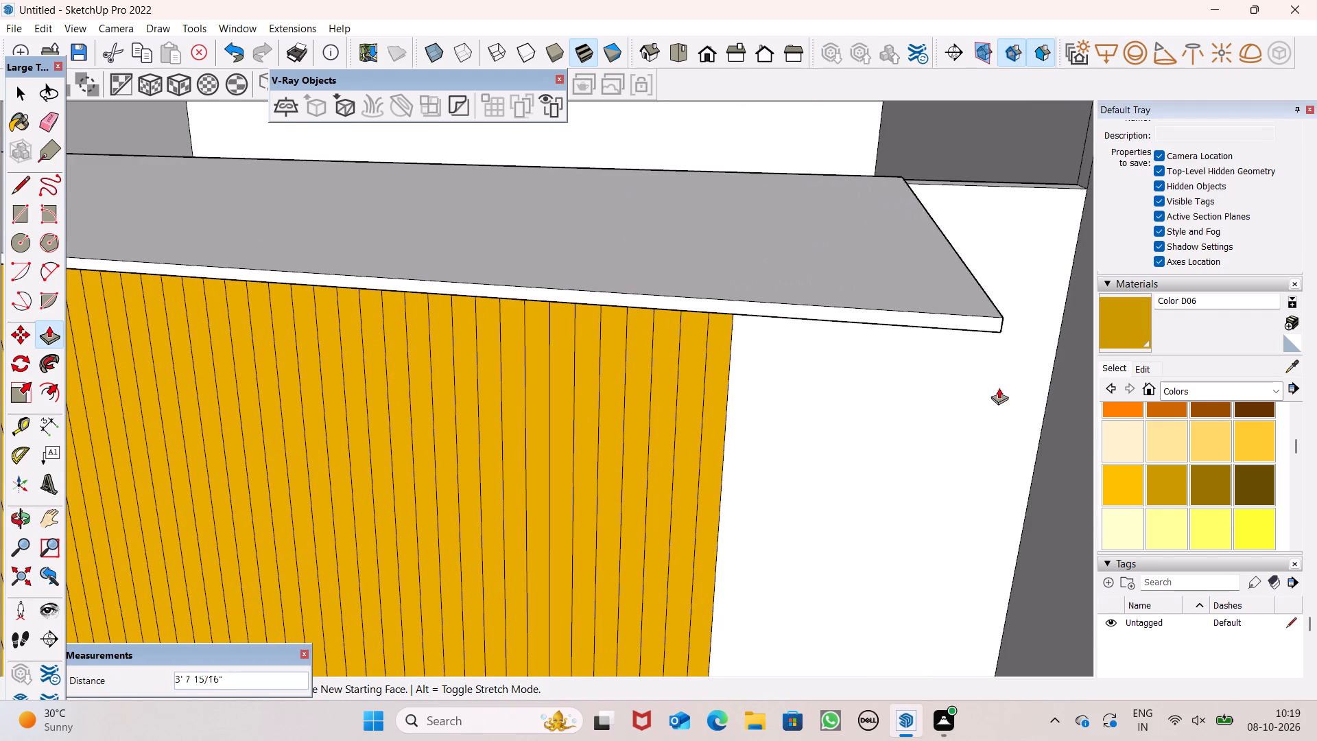
left_click_drag(999, 388, 1076, 399)
scroll(512, 343, "down", 7)
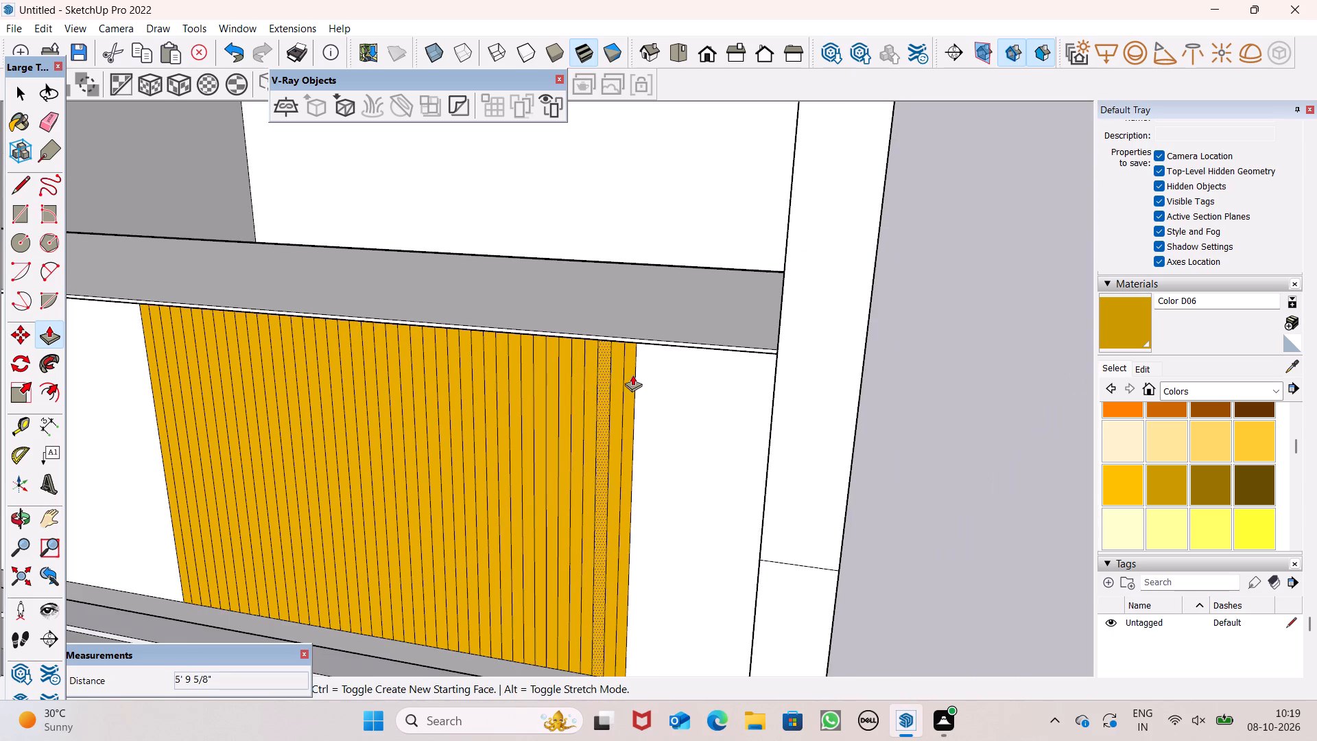
key("space")
Push/Pull the end face of the front panel's lower part across the facade to the opposite side wall.
scroll(701, 357, "down", 6)
scroll(746, 423, "down", 11)
middle_click_drag(743, 425, 743, 427)
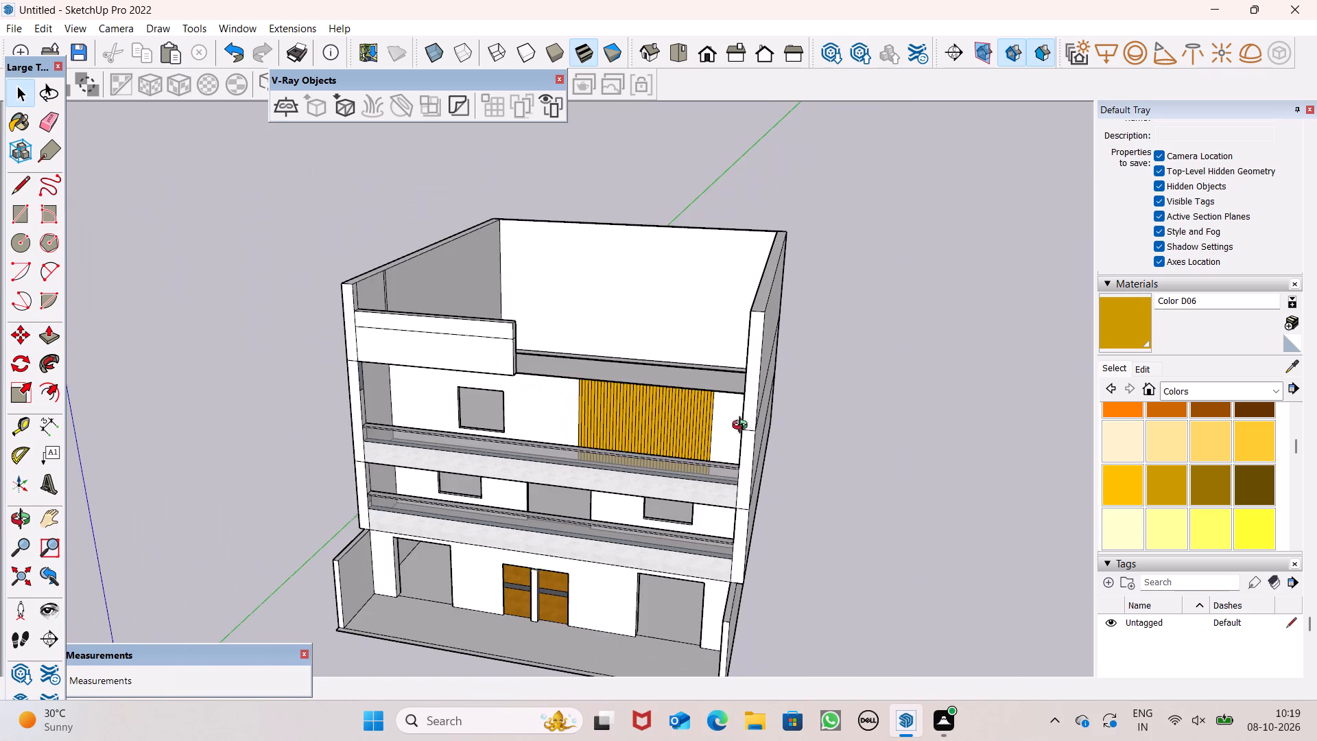
middle_click_drag(743, 427, 774, 372)
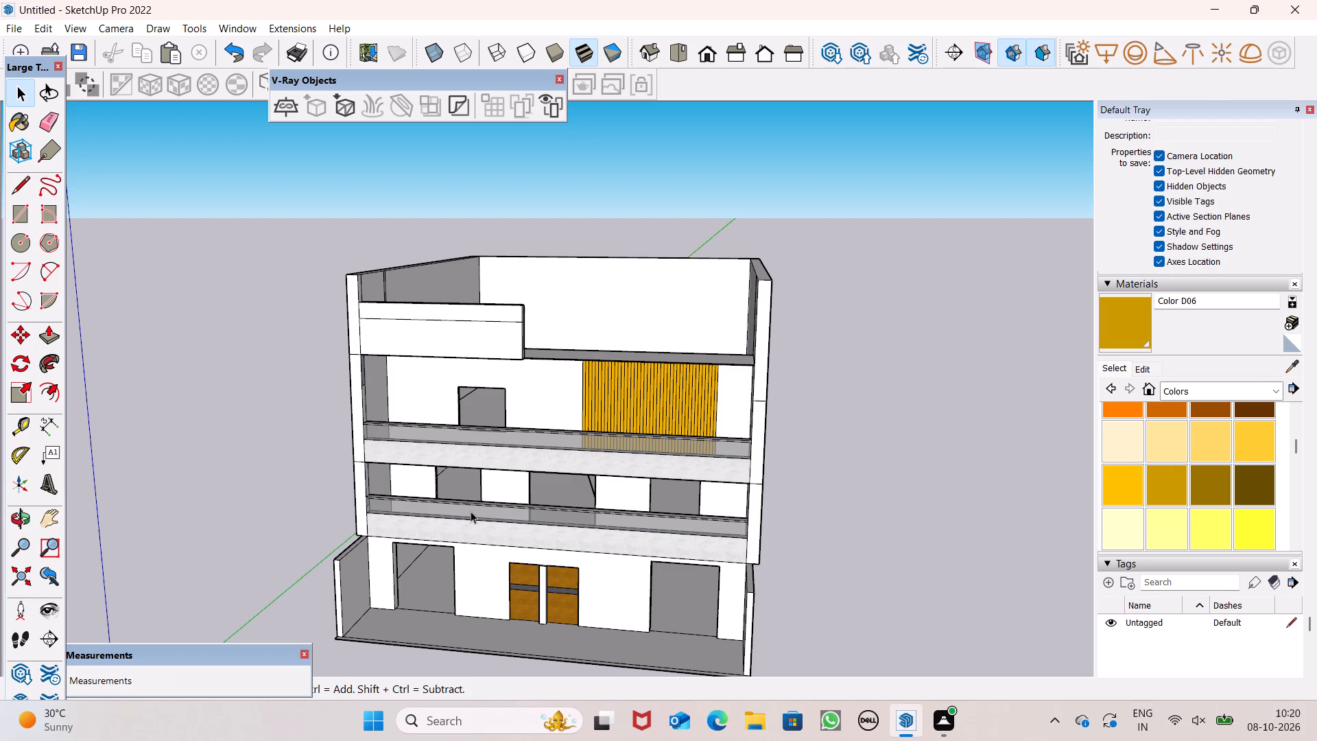
scroll(441, 489, "down", 1)
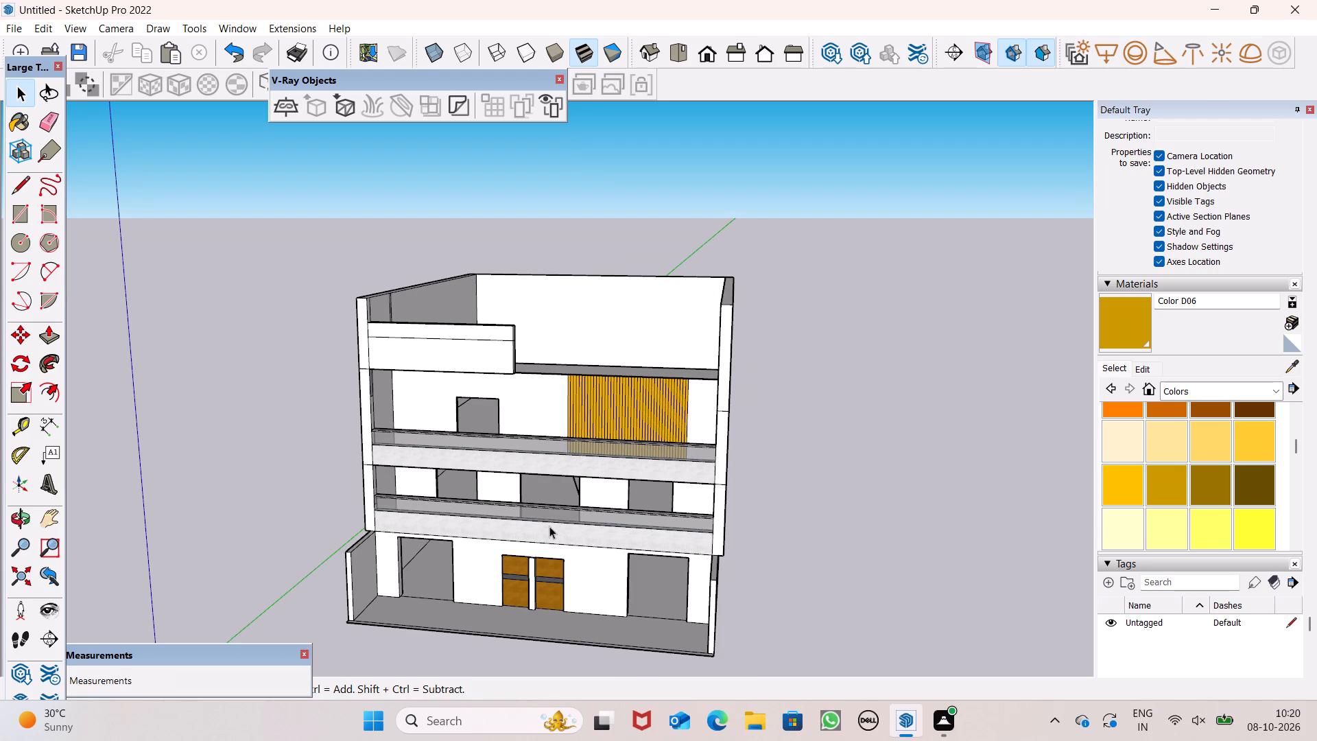
scroll(514, 325, "up", 2)
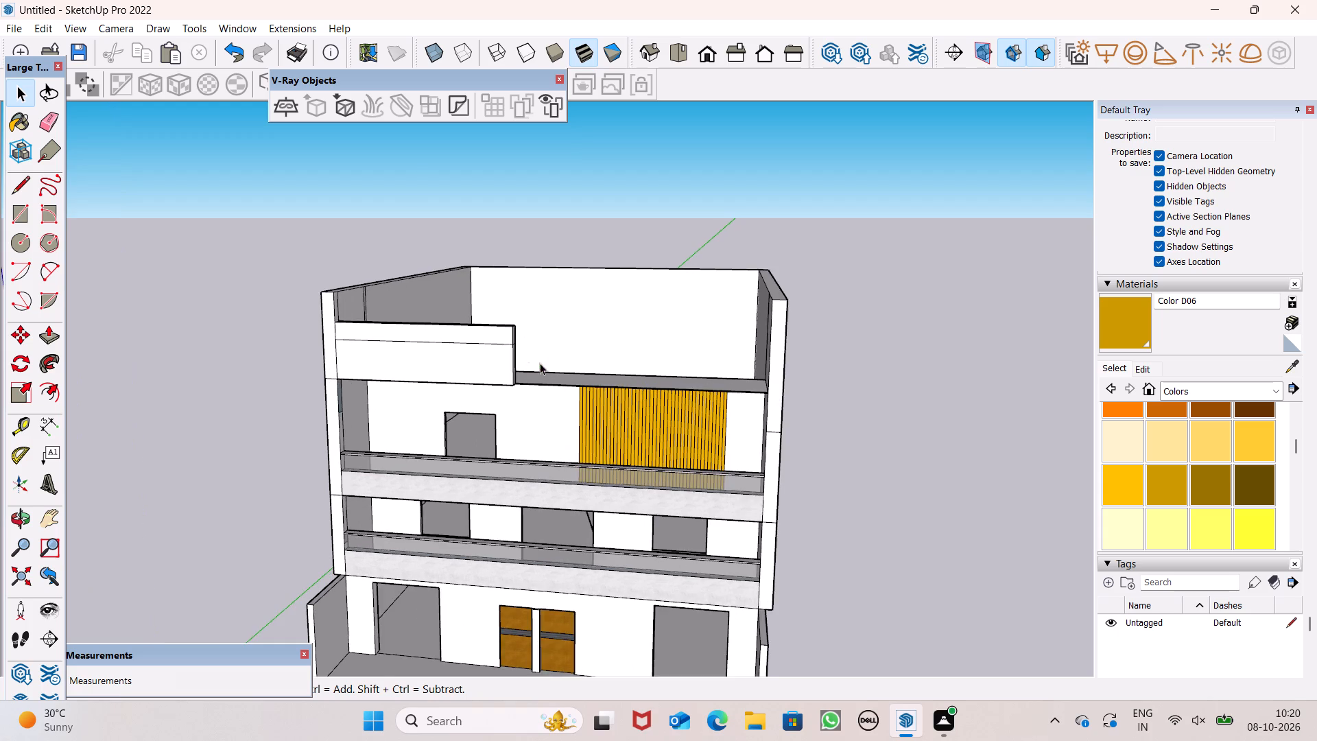
middle_click_drag(540, 364, 458, 416)
scroll(460, 418, "up", 1)
left_click(58, 343)
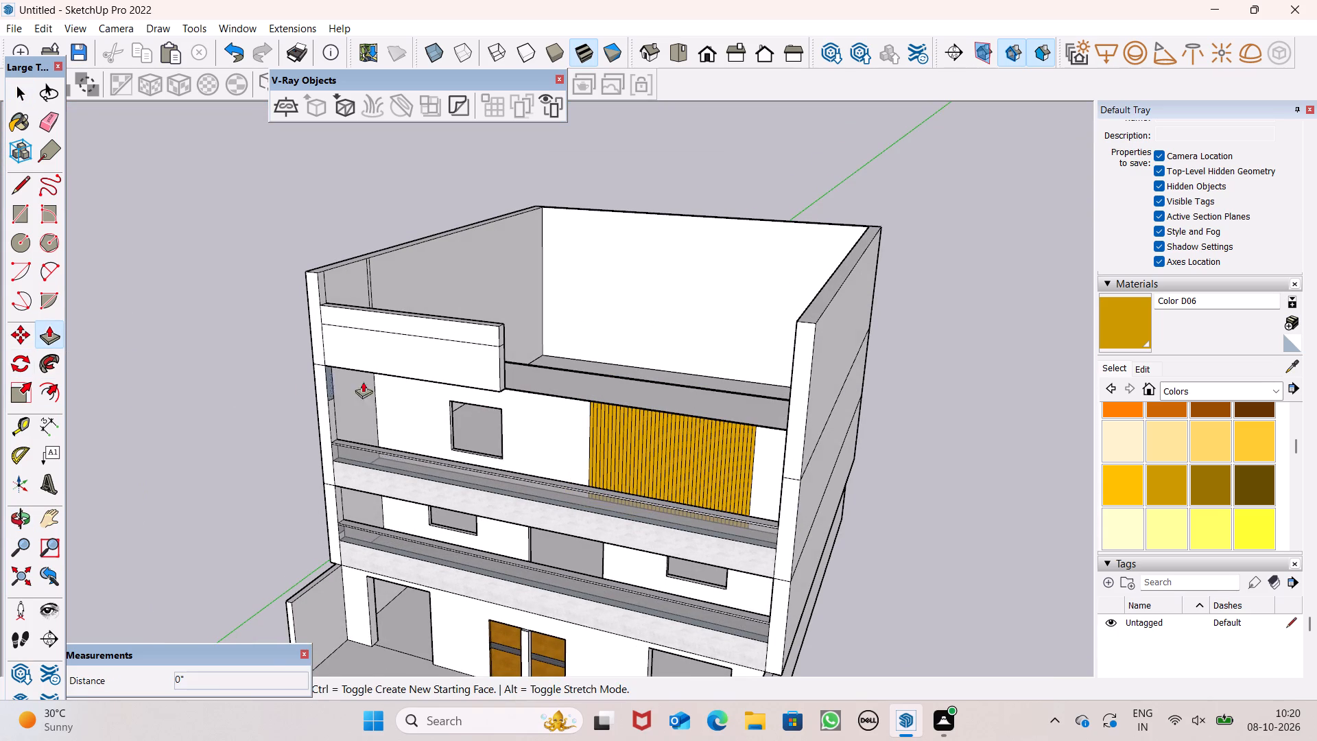
scroll(608, 407, "up", 4)
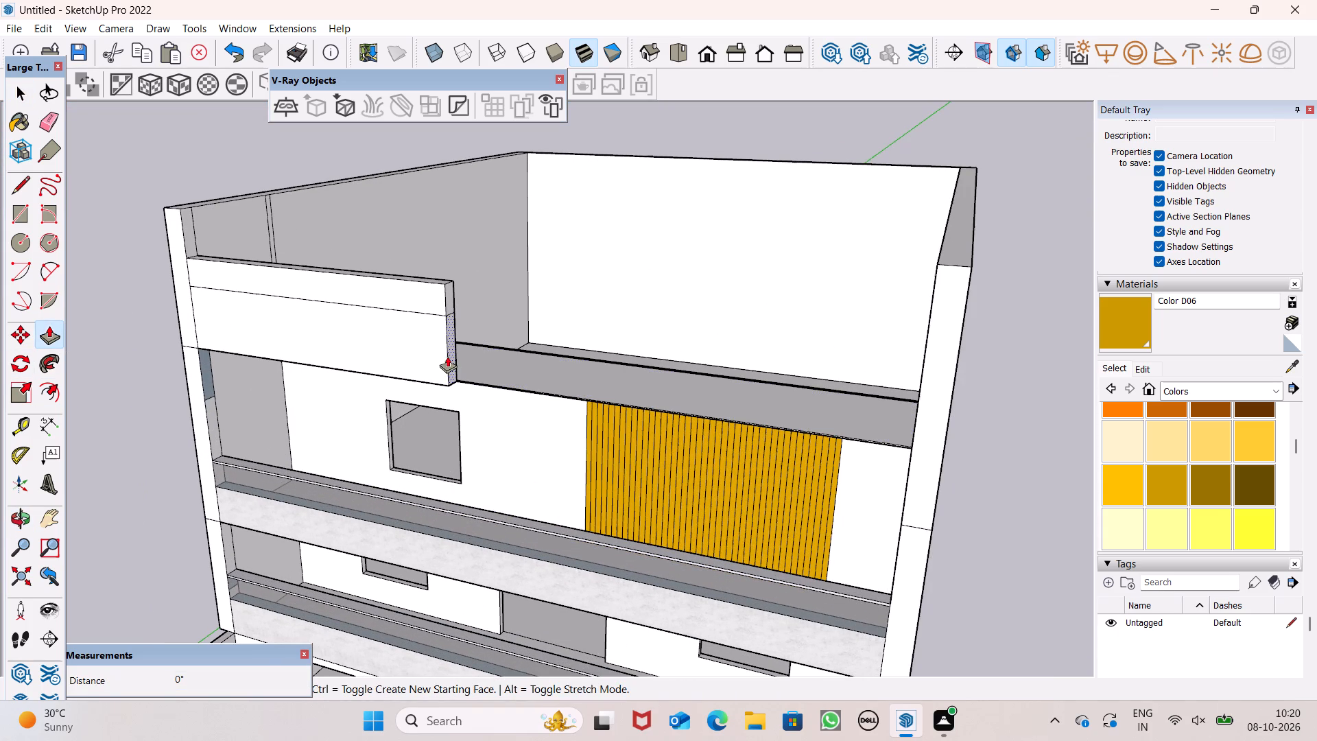
left_click_drag(447, 355, 907, 480)
Push/Pull the plain top-storey wall portion between the slats and the side wall outward by about 7'8".
left_click(907, 480)
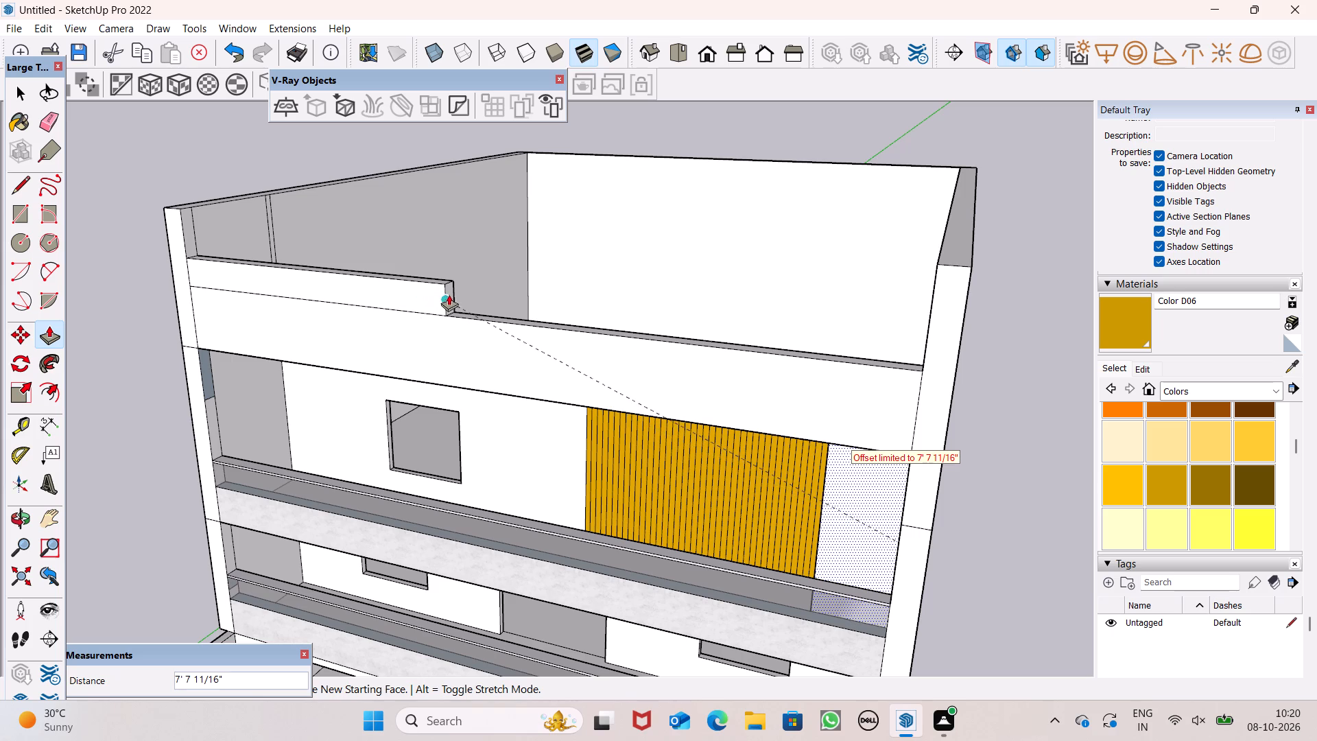
left_click_drag(449, 295, 560, 320)
Push/Pull the end face of the front panel's upper strip by about 27'7" to the opposite side wall.
scroll(451, 290, "up", 1)
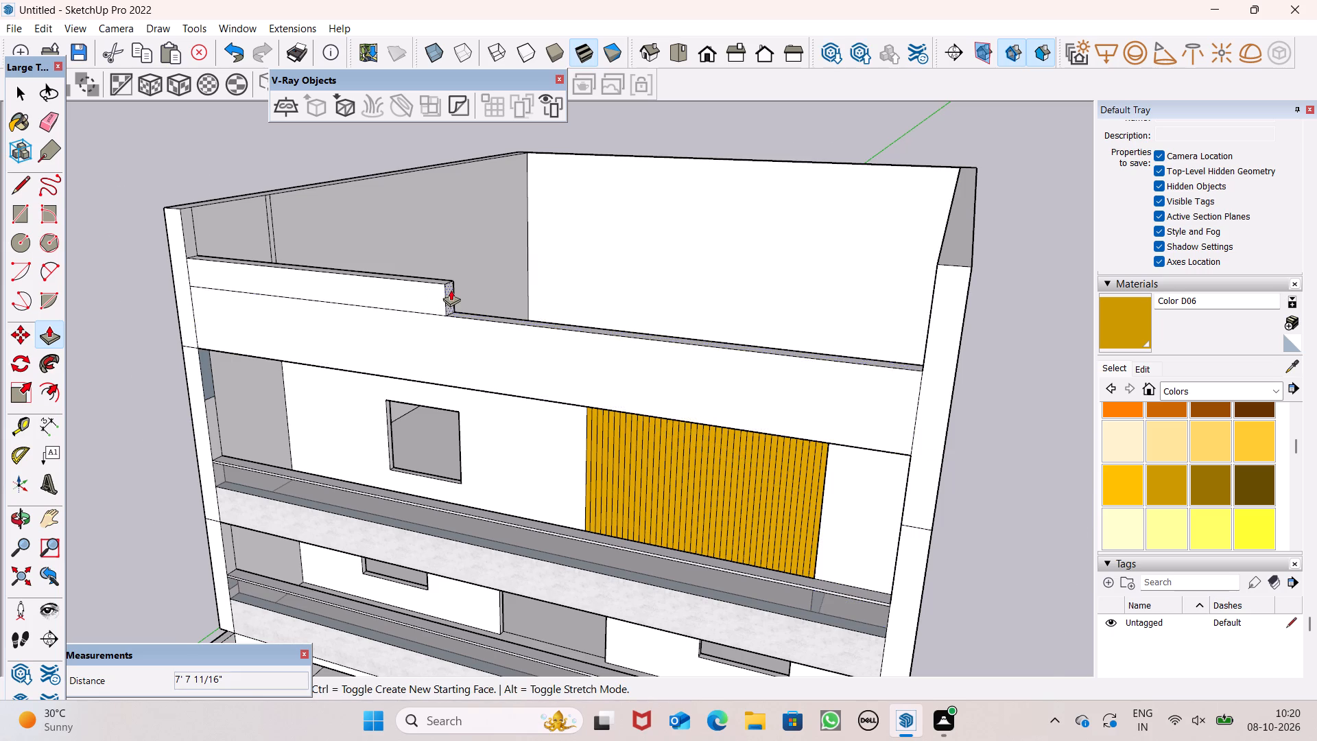
scroll(451, 290, "up", 1)
left_click_drag(451, 295, 1056, 375)
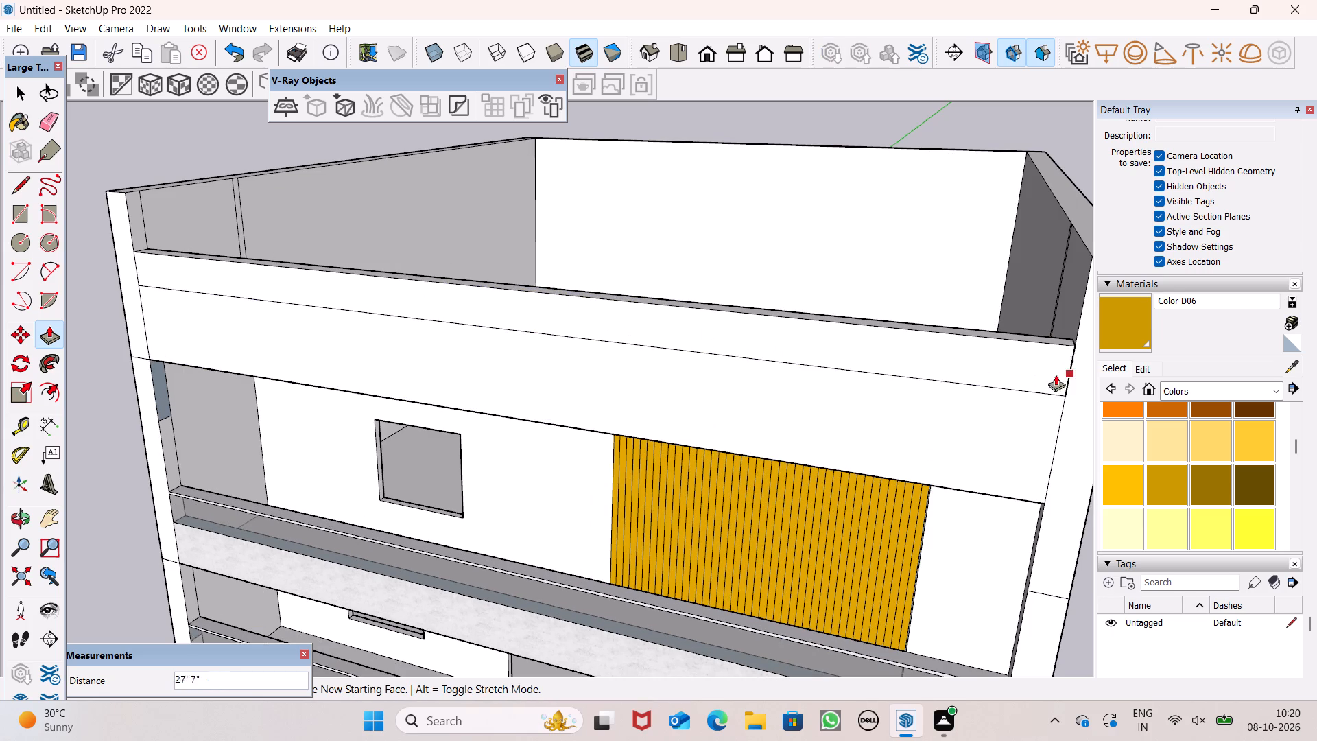
left_click_drag(1056, 375, 1071, 381)
key("space")
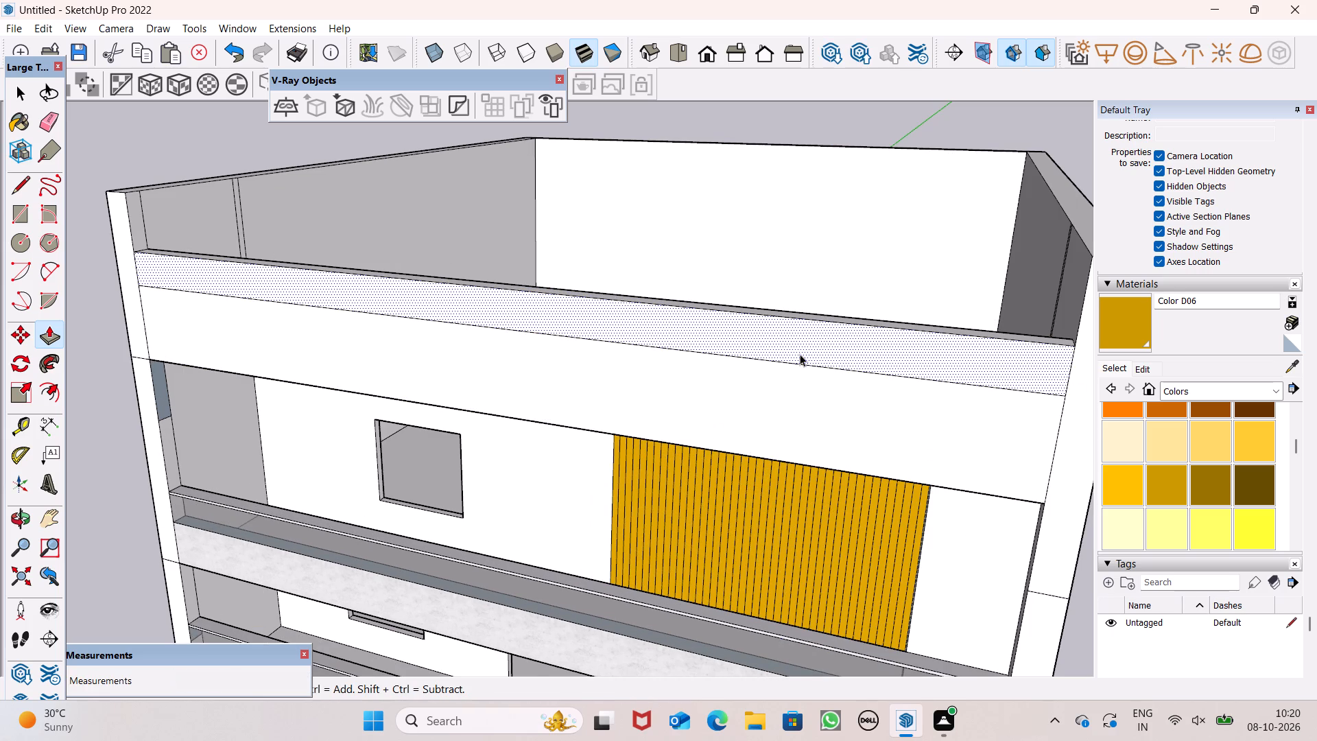
Start the Line tool for drawing on the building's front.
scroll(801, 348, "down", 6)
scroll(912, 346, "down", 3)
middle_click_drag(899, 376, 947, 383)
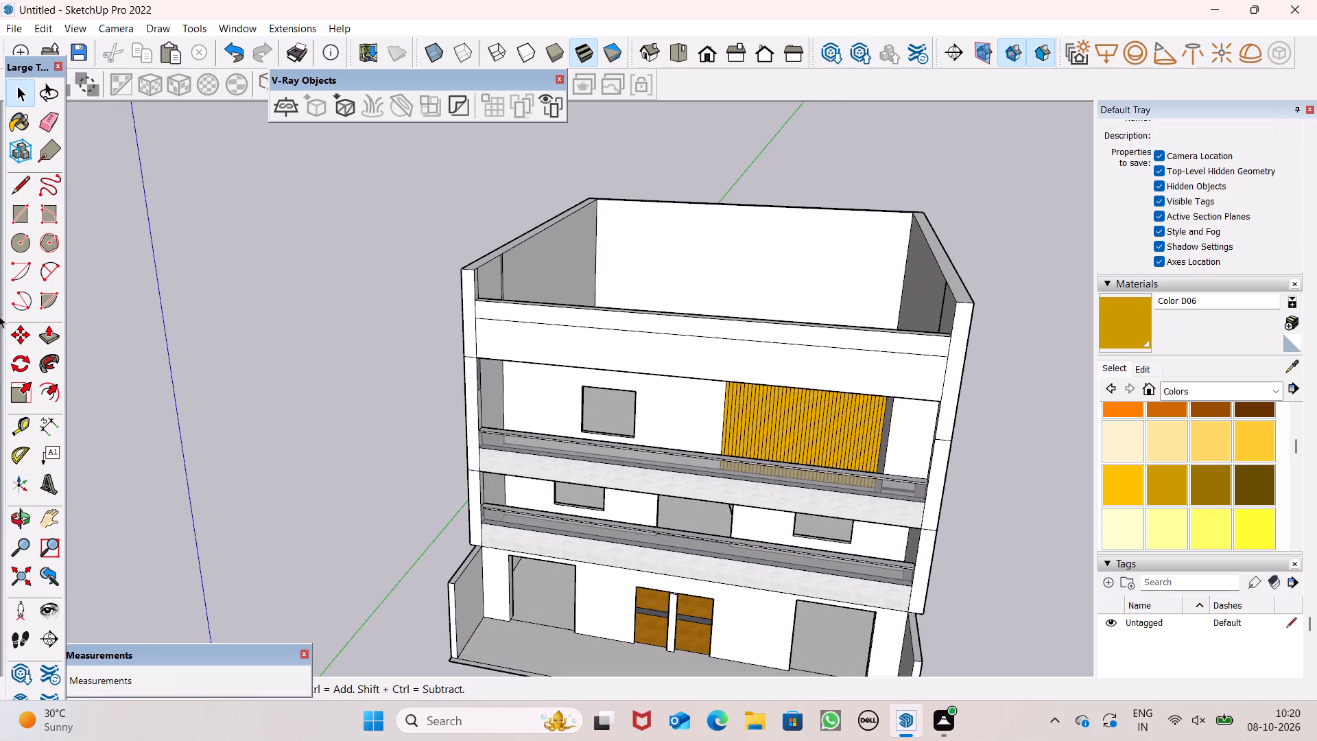
left_click(24, 185)
scroll(426, 294, "up", 3)
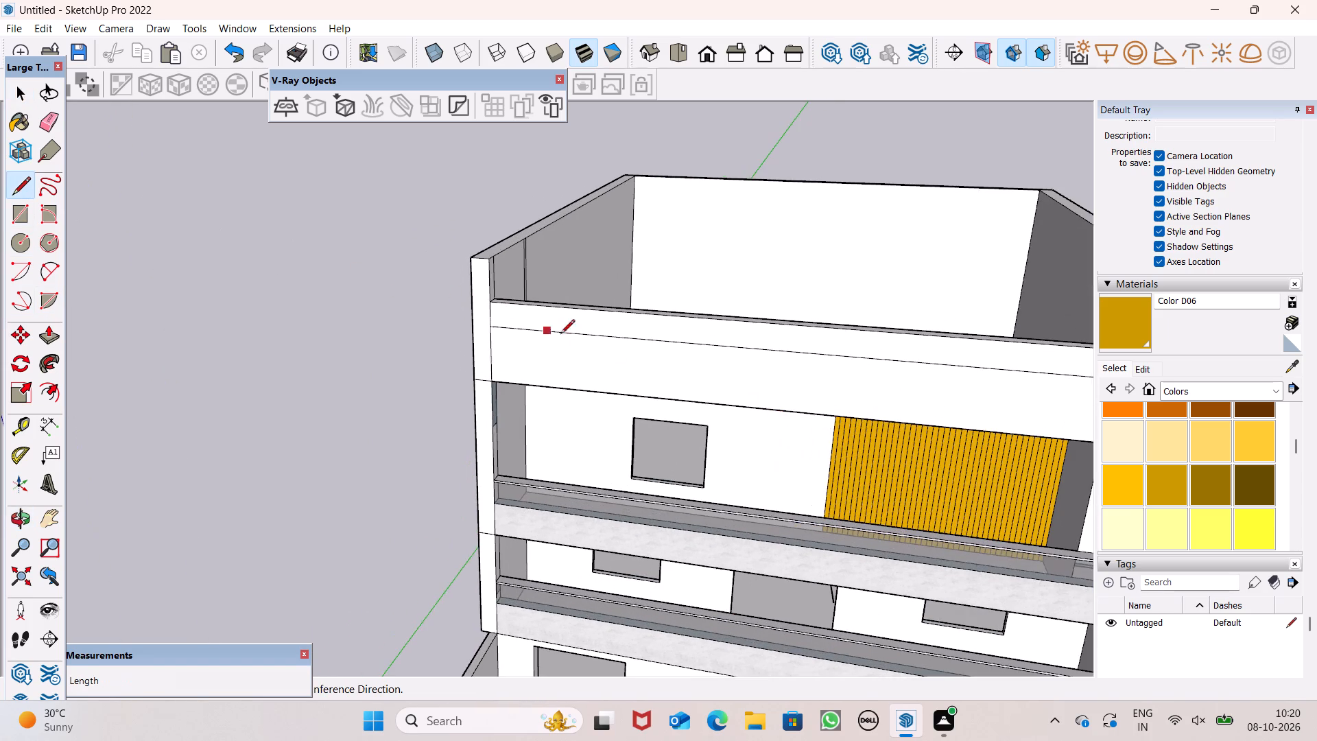
middle_click_drag(664, 372, 690, 322)
scroll(500, 312, "down", 4)
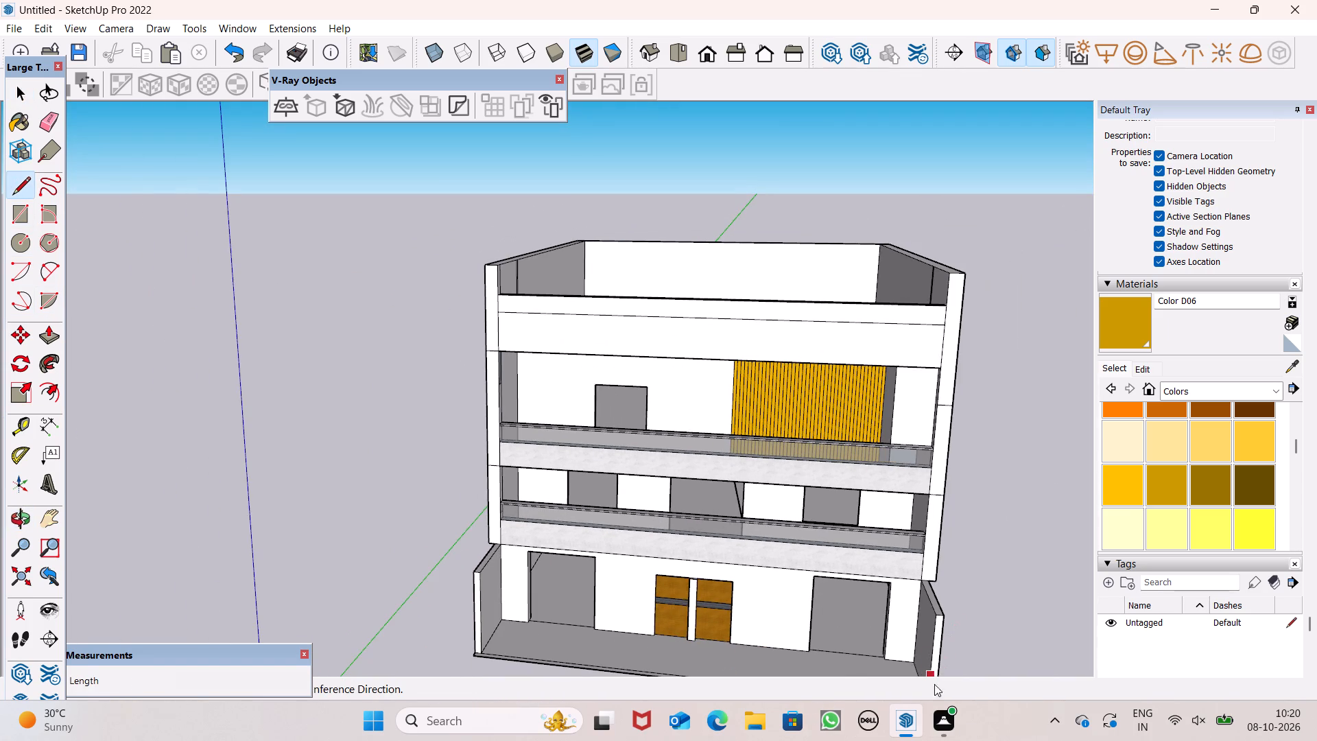
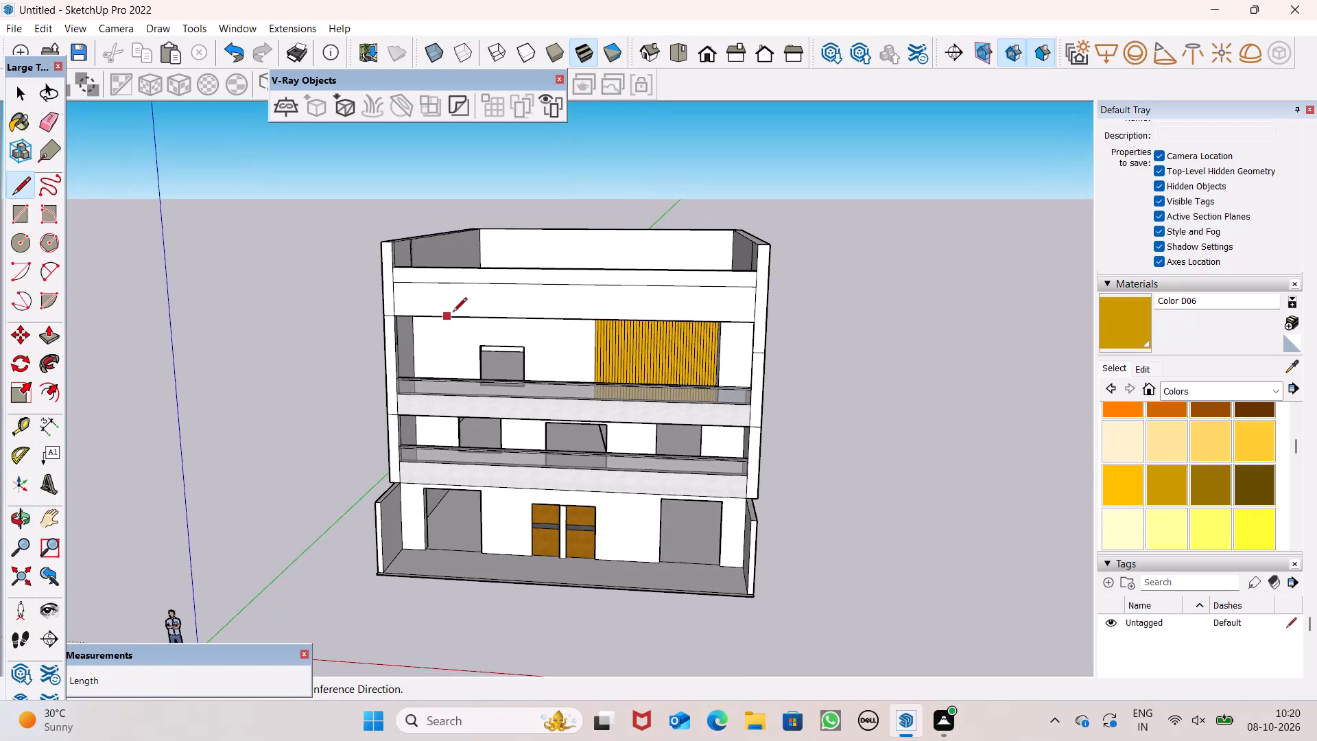
Draw a vertical line down the front panel's outer face, from top edge to bottom edge, above the top-storey window.
scroll(493, 311, "up", 3)
scroll(540, 271, "up", 3)
scroll(533, 272, "down", 4)
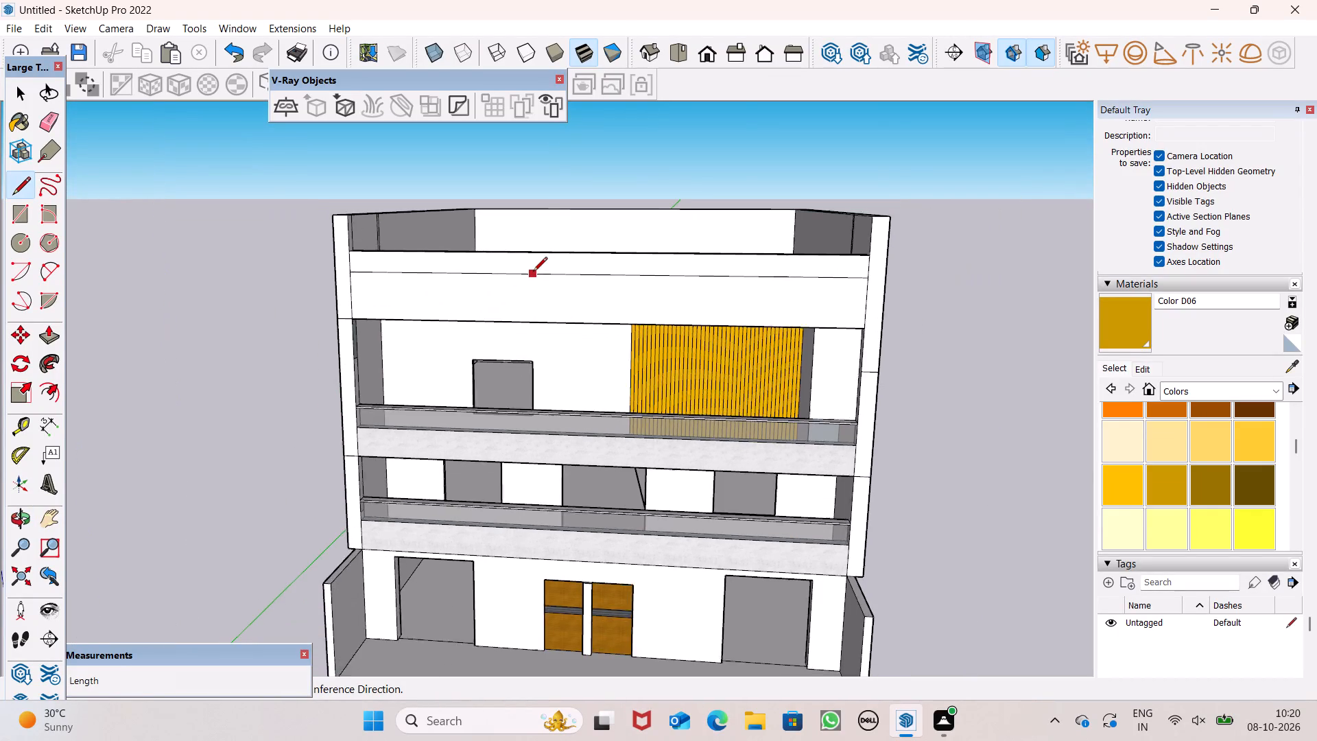
middle_click_drag(581, 263, 612, 314)
scroll(612, 314, "up", 3)
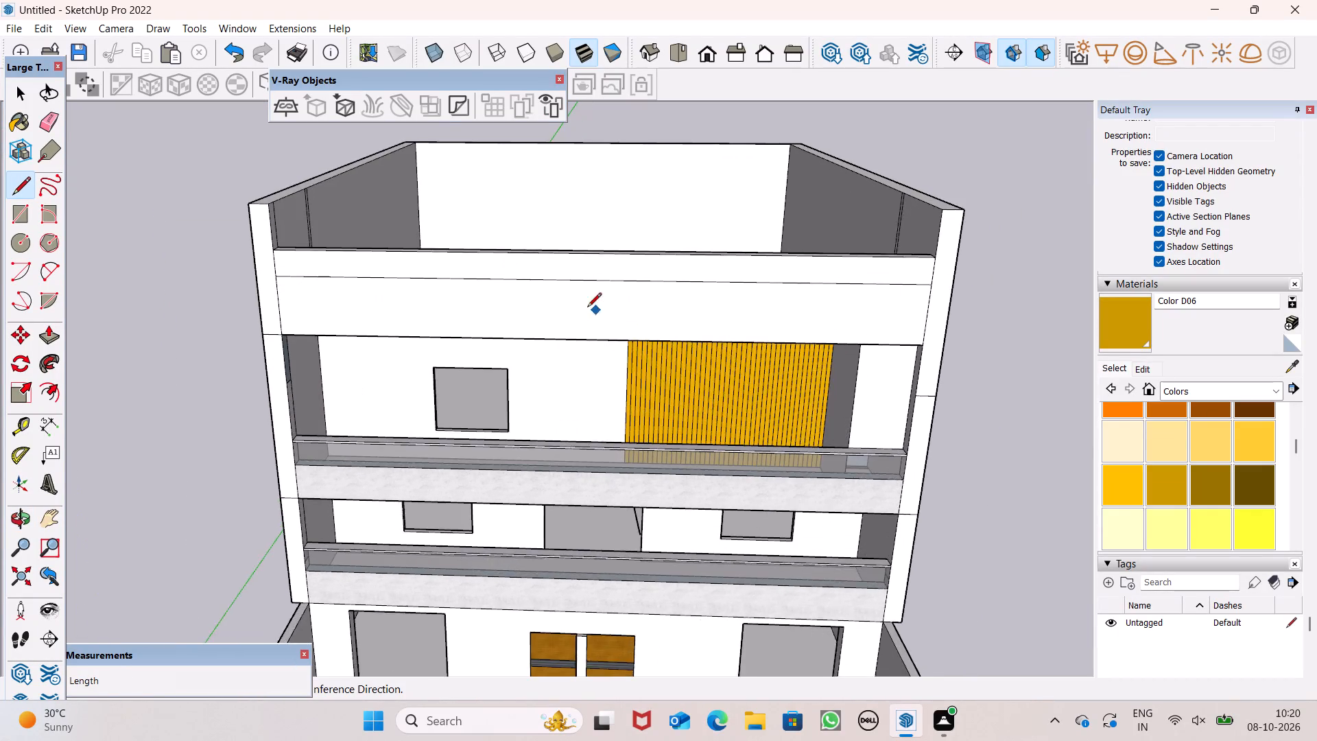
scroll(587, 308, "up", 1)
middle_click_drag(506, 266, 506, 212)
scroll(510, 222, "up", 6)
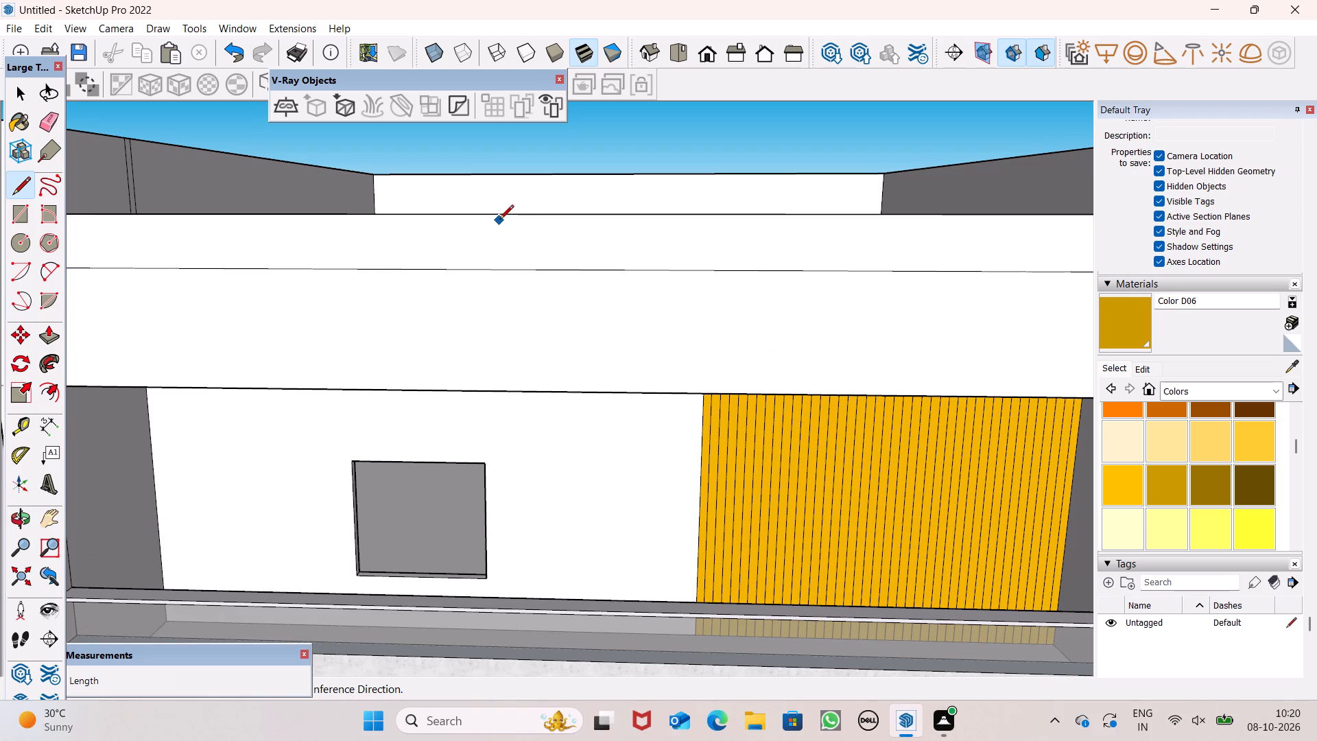
left_click(458, 215)
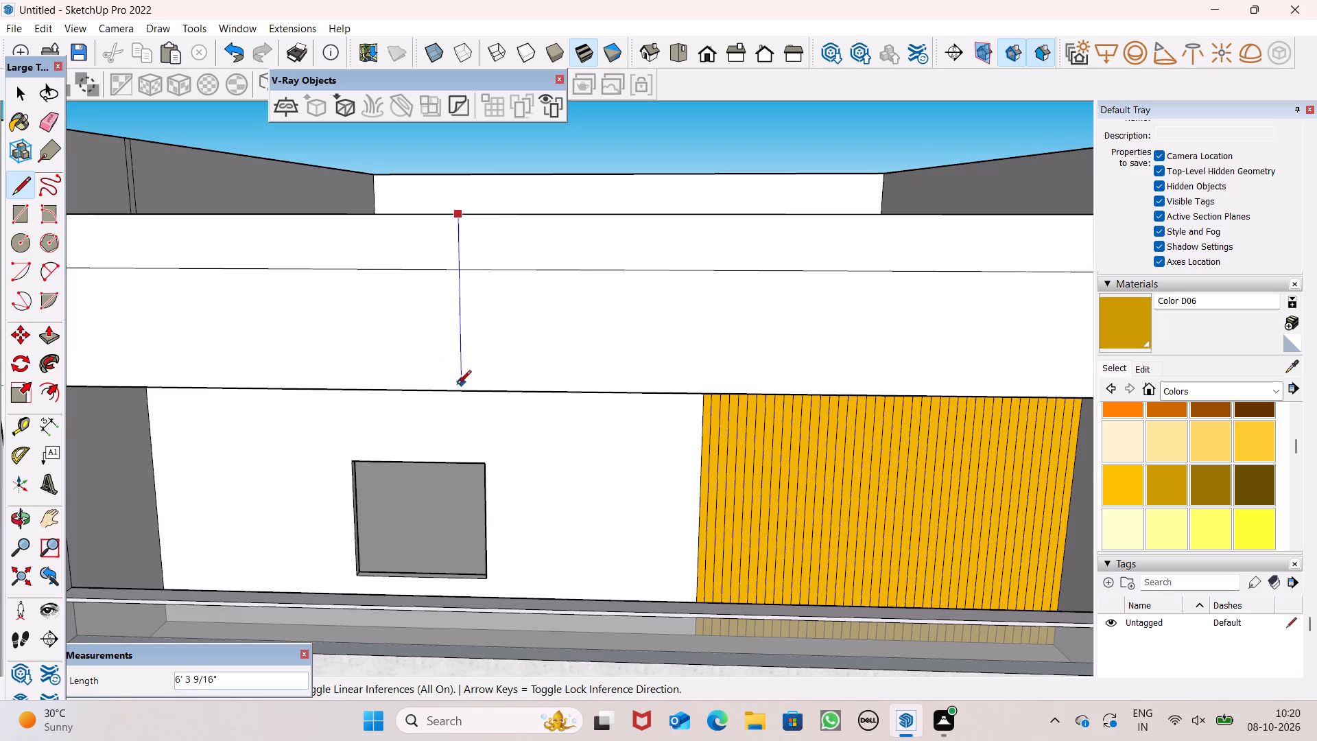
left_click(460, 388)
Continue the dividing line about 1' across the front panel's top and down its inner face to the bottom edge.
scroll(544, 248, "down", 5)
middle_click_drag(566, 267, 432, 475)
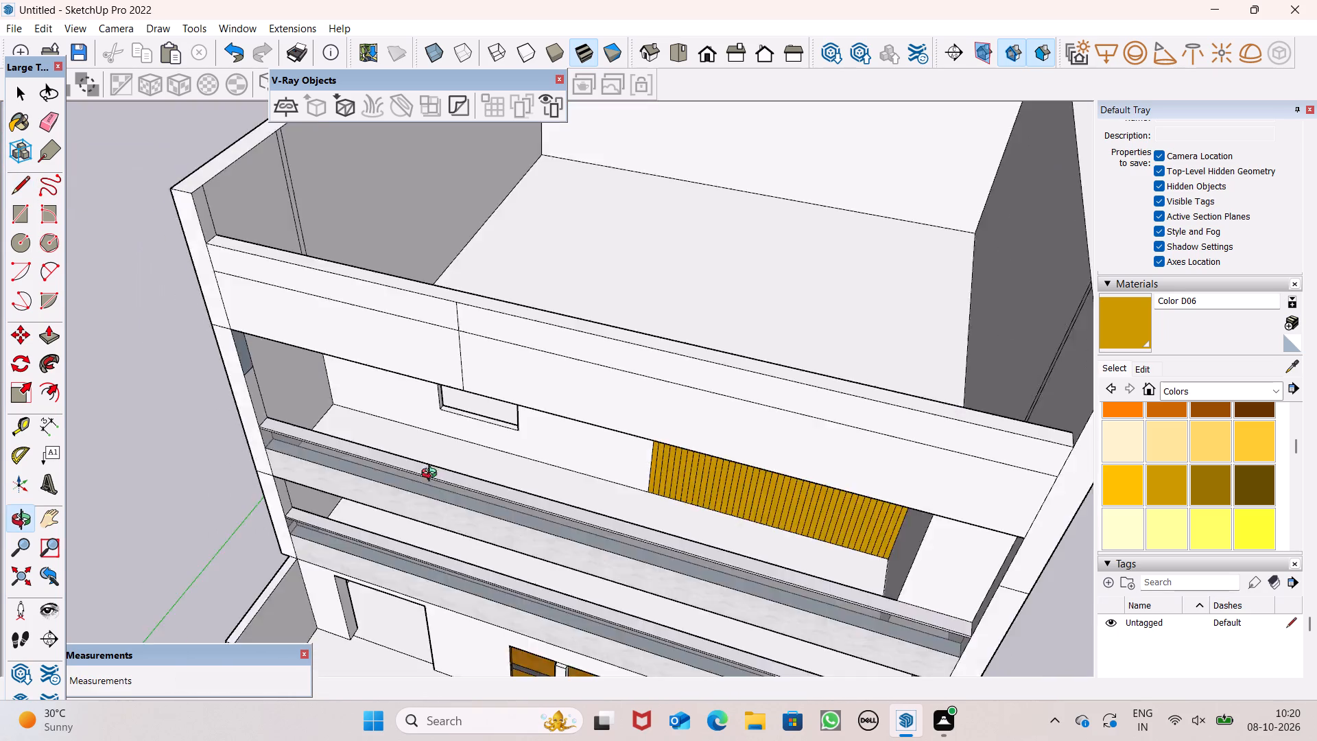
middle_click_drag(432, 475, 226, 544)
scroll(440, 299, "up", 10)
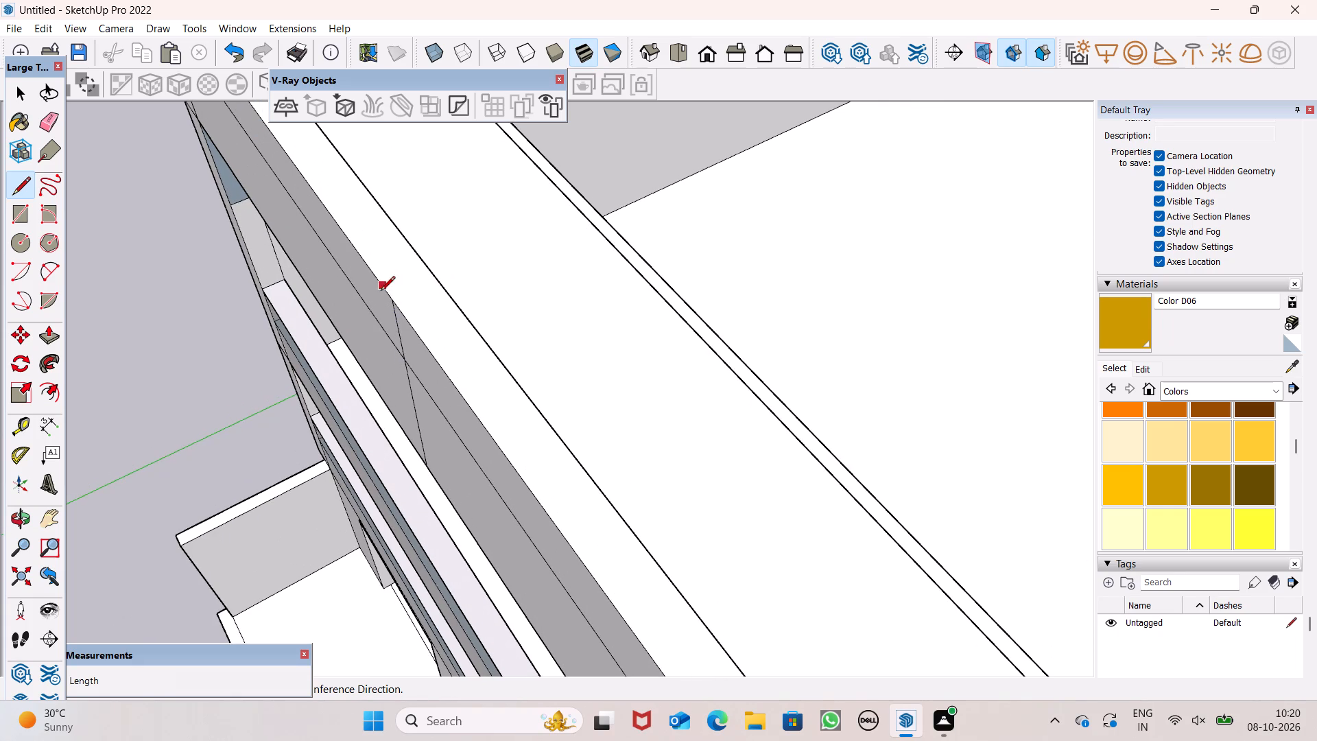
left_click(394, 301)
left_click(436, 277)
middle_click_drag(483, 381, 191, 327)
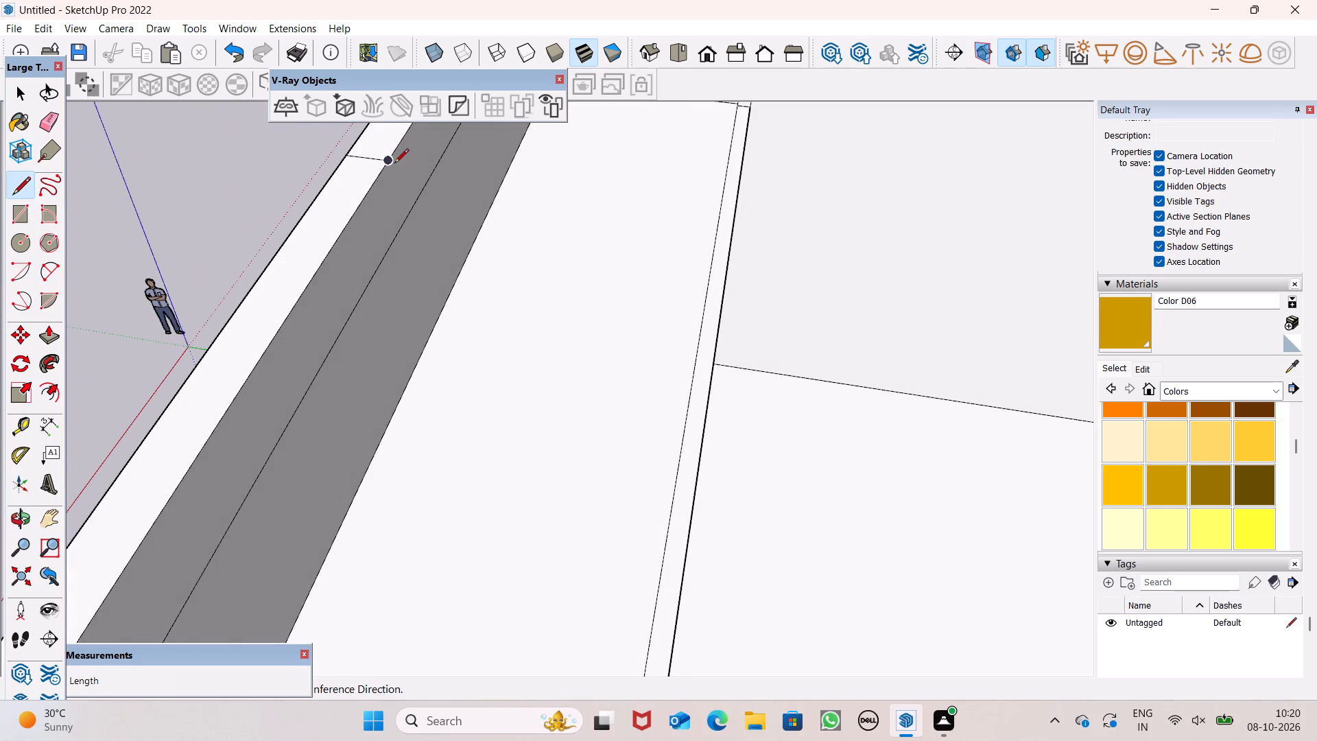
left_click(388, 161)
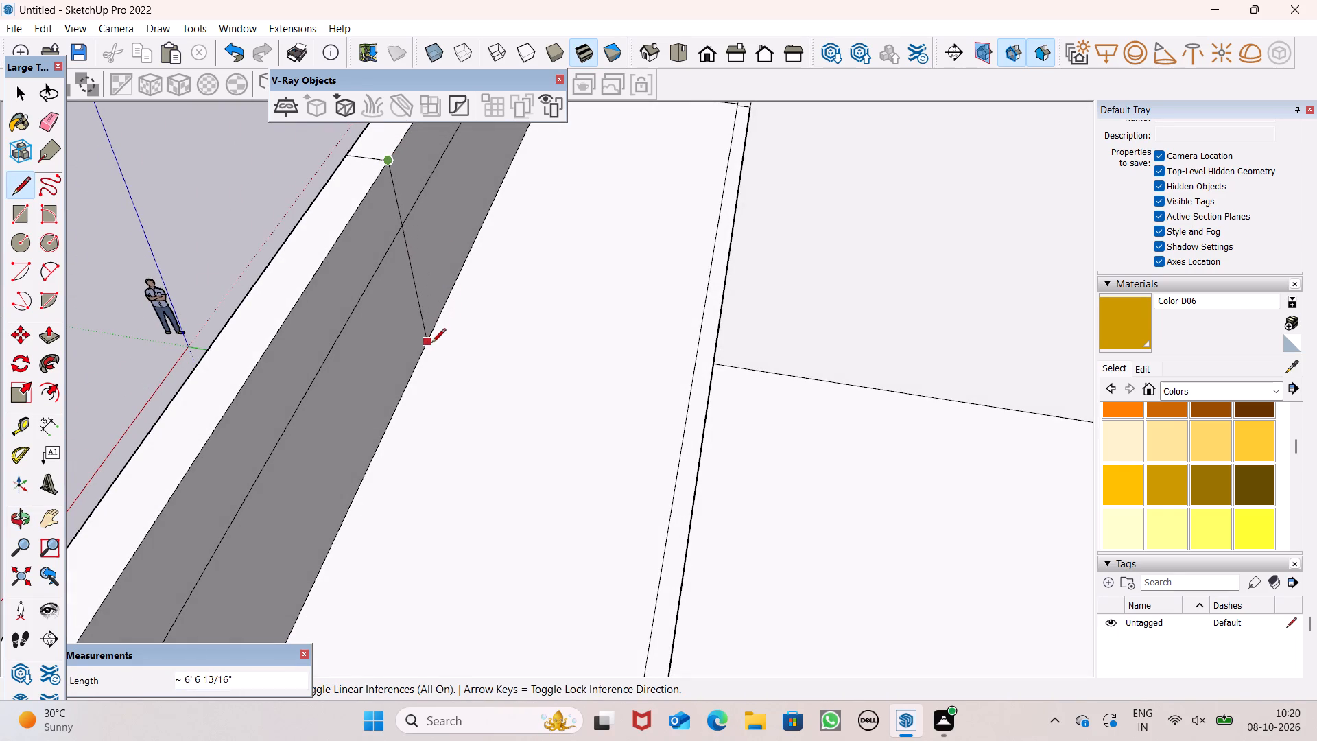
left_click(425, 359)
Paint the inner and outer faces of the upper strip portion away from the slats with Translucent Glass Gray.
scroll(407, 272, "down", 12)
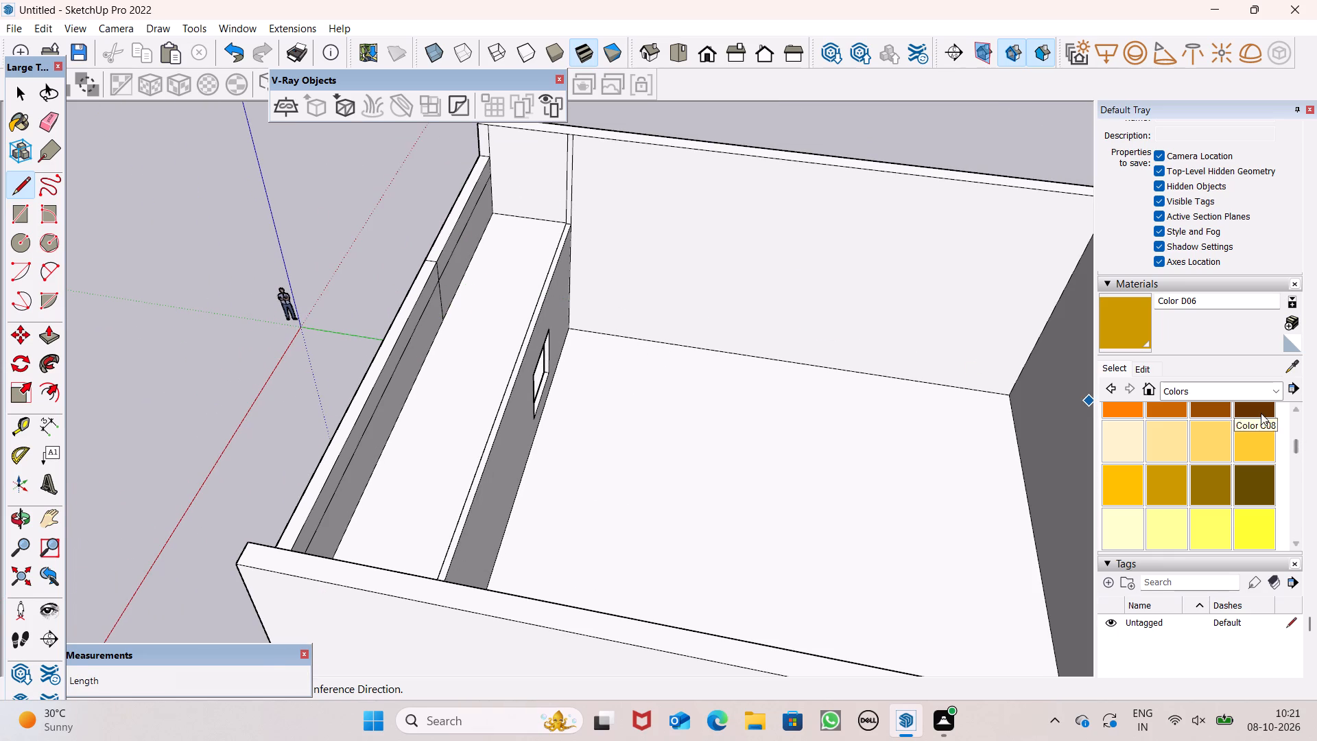
left_click(1275, 399)
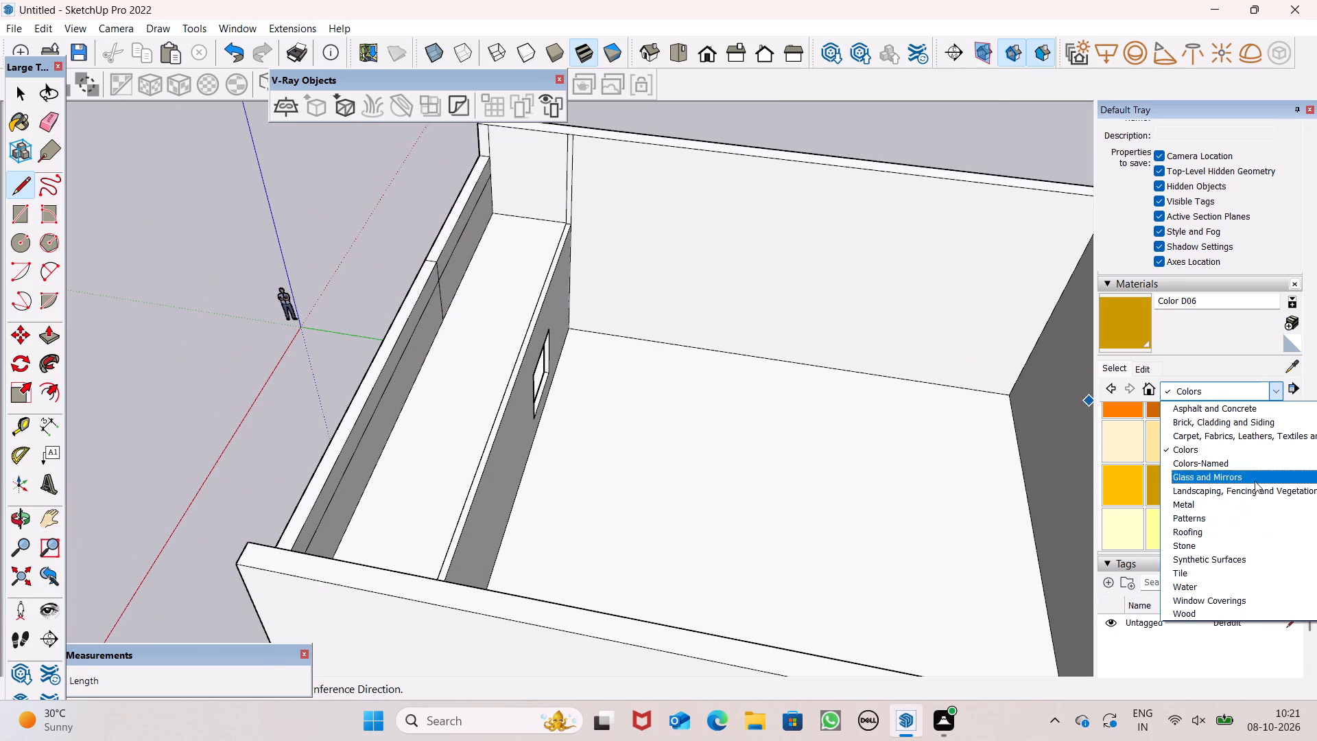
left_click(1237, 472)
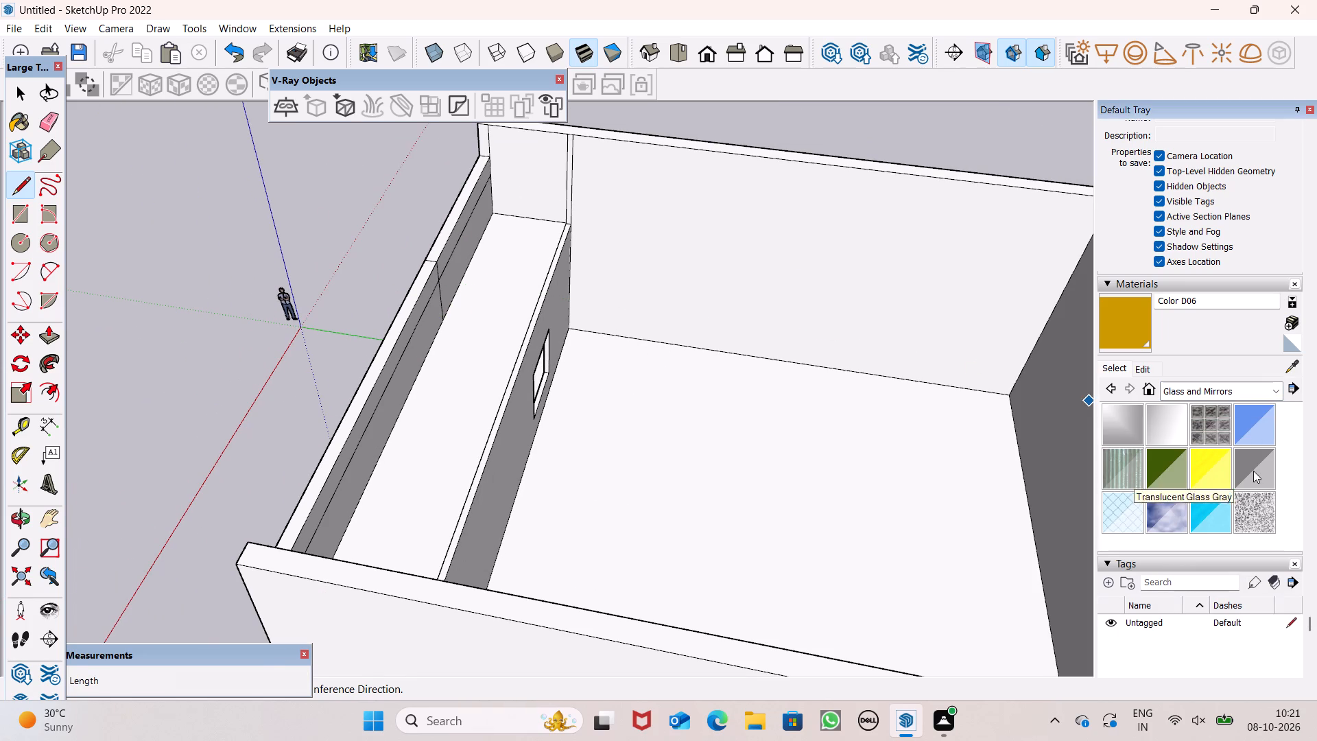
left_click(1253, 471)
scroll(456, 217, "up", 5)
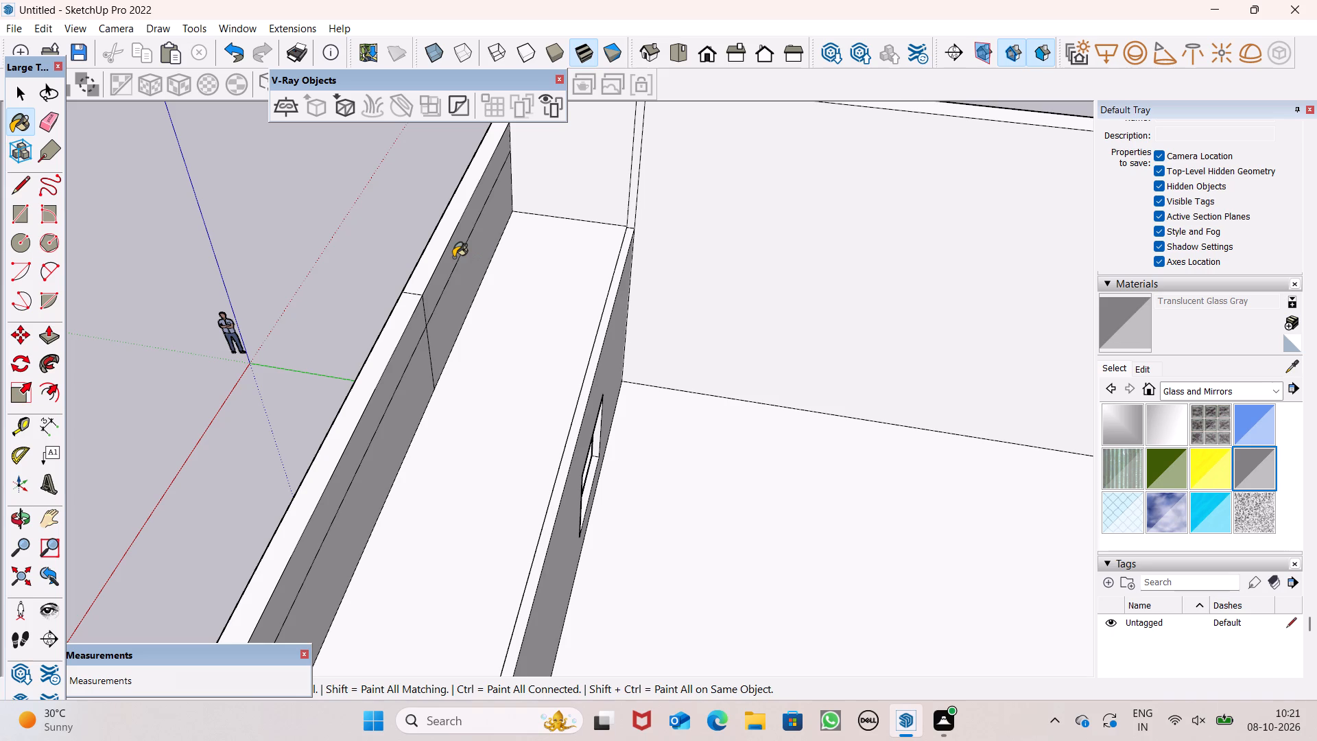
left_click(453, 257)
middle_click_drag(400, 268, 769, 260)
scroll(573, 286, "up", 4)
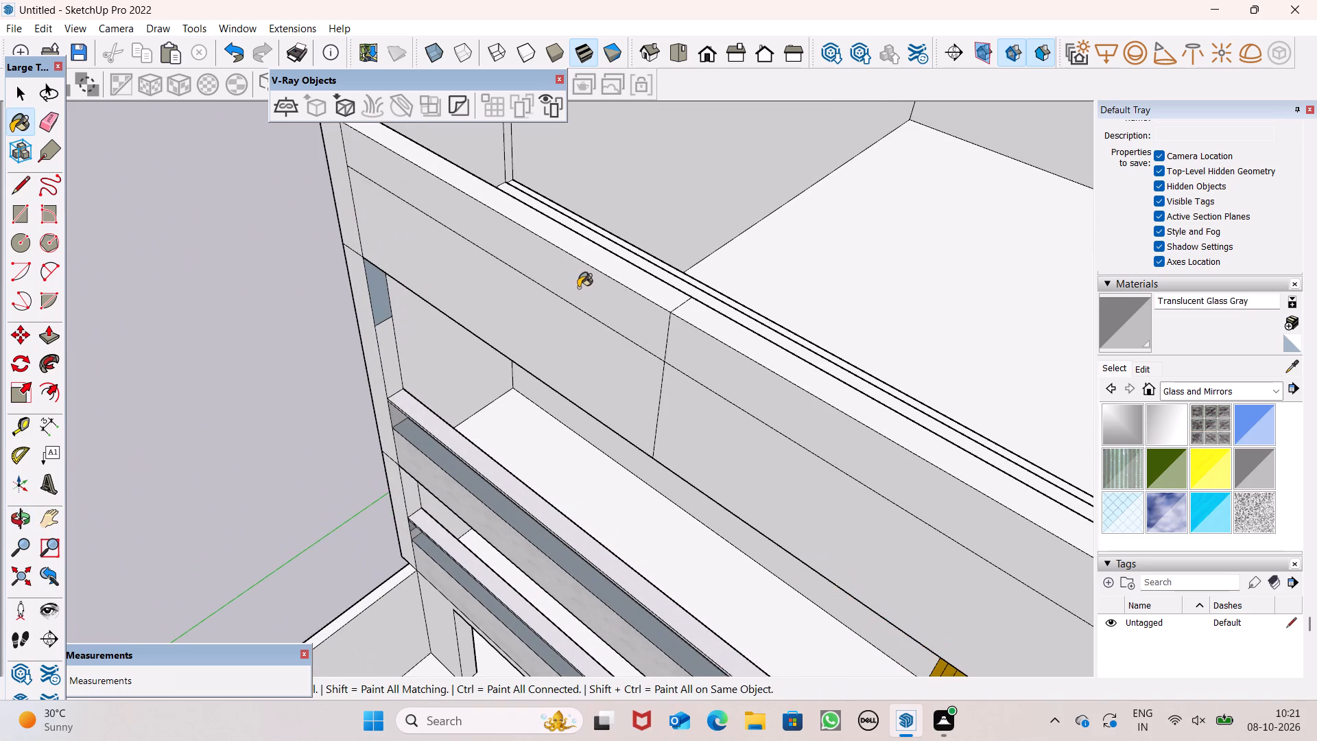
left_click(586, 285)
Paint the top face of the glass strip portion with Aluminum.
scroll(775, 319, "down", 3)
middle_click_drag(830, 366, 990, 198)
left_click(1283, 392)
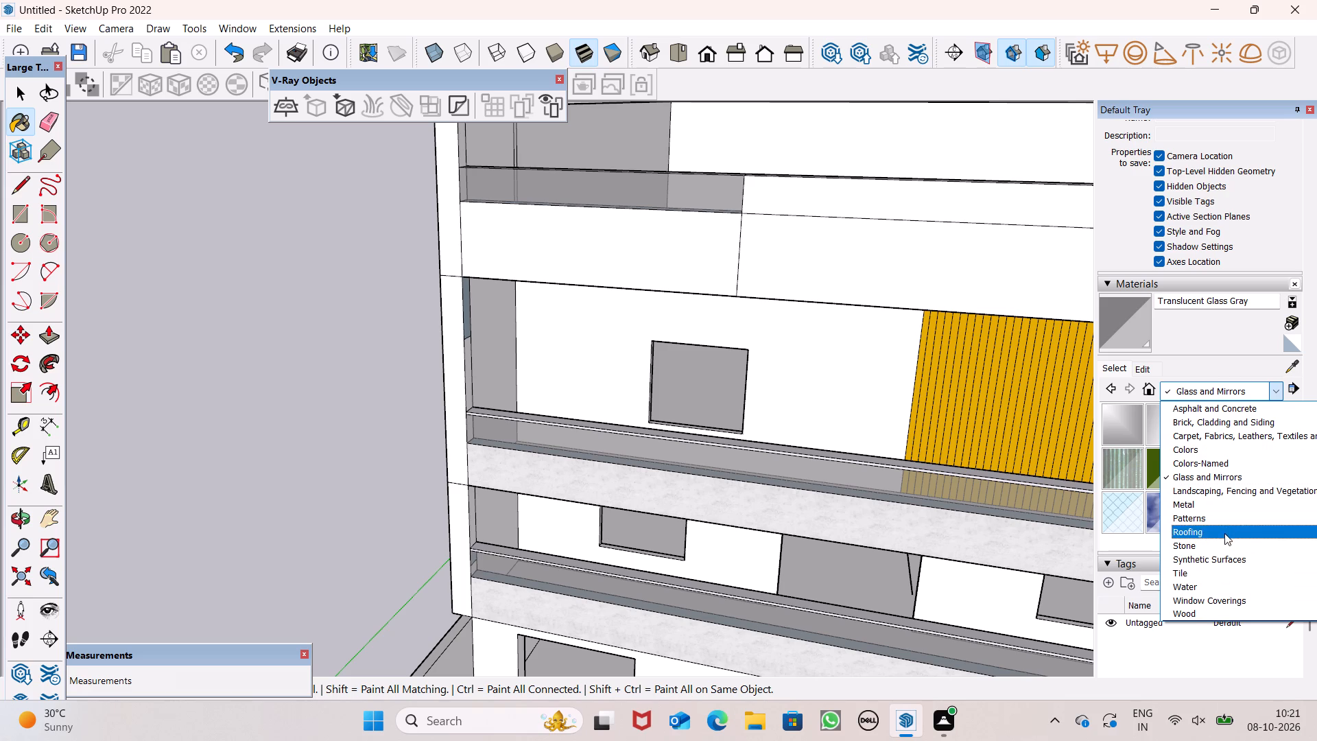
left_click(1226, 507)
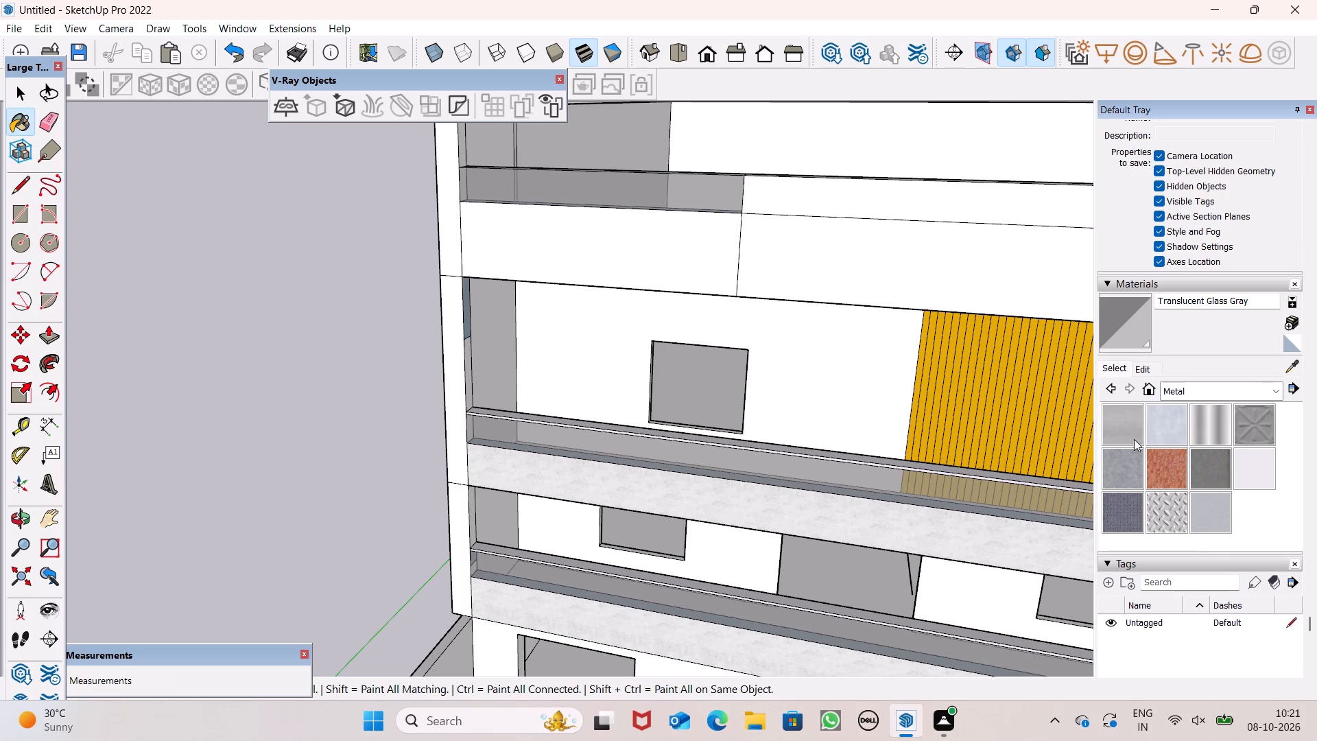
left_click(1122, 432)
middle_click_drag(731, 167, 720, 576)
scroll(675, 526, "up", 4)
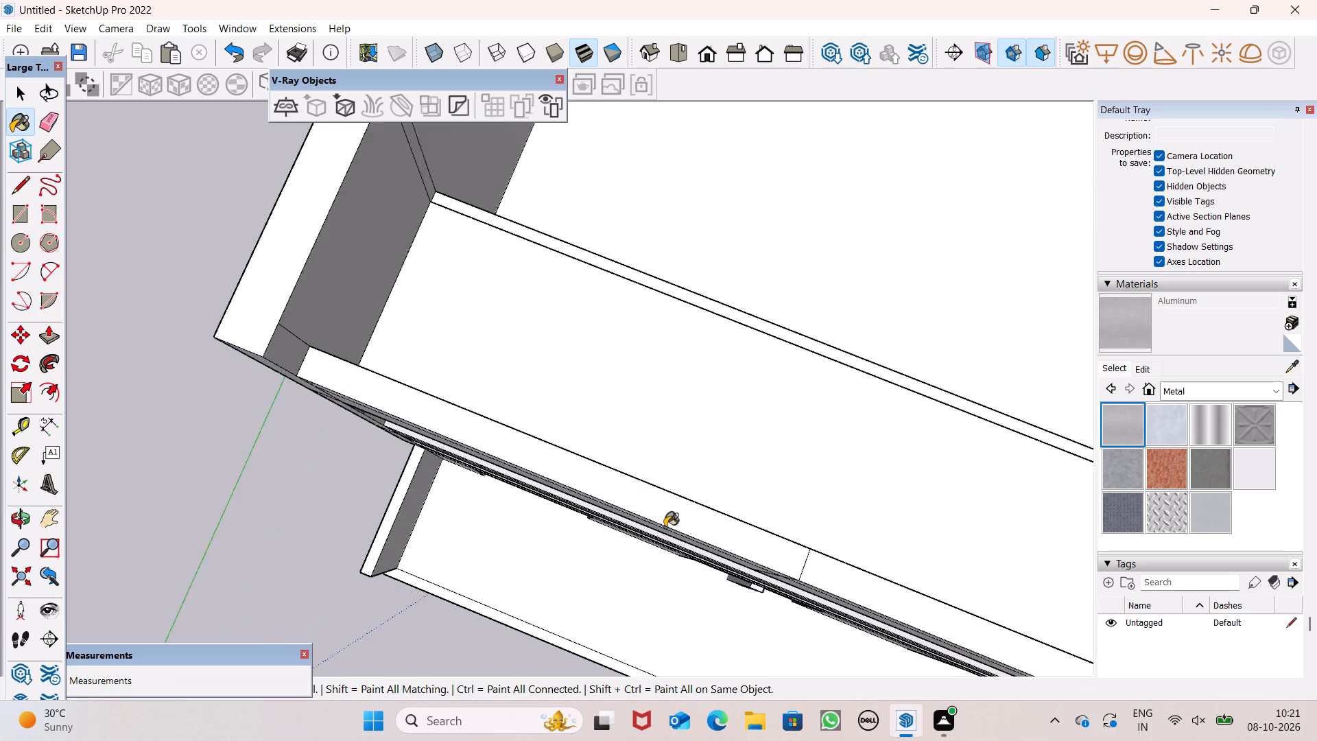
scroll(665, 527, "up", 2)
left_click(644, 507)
Push/Pull the top face of the glass strip portion up by 2" as a railing cap.
middle_click_drag(662, 551, 722, 351)
scroll(721, 373, "up", 1)
scroll(720, 360, "down", 6)
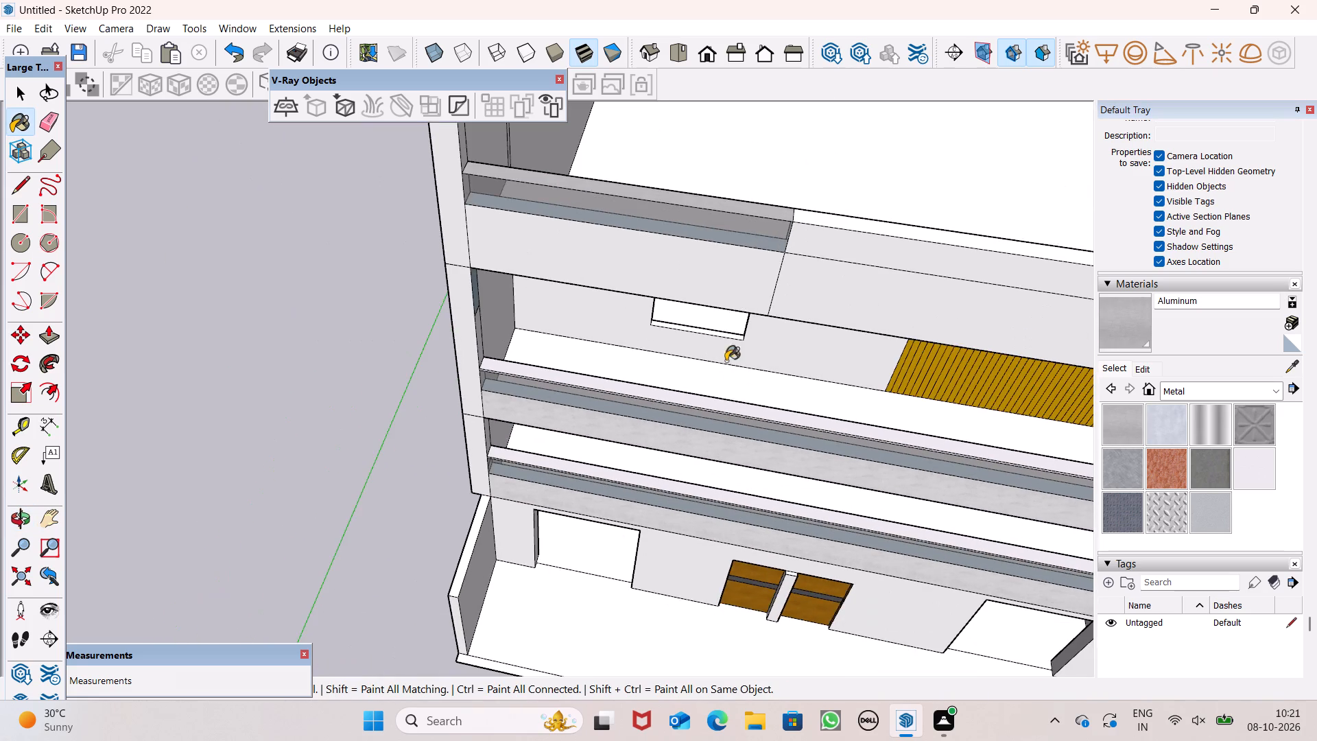
scroll(702, 247, "up", 5)
middle_click_drag(708, 246, 691, 235)
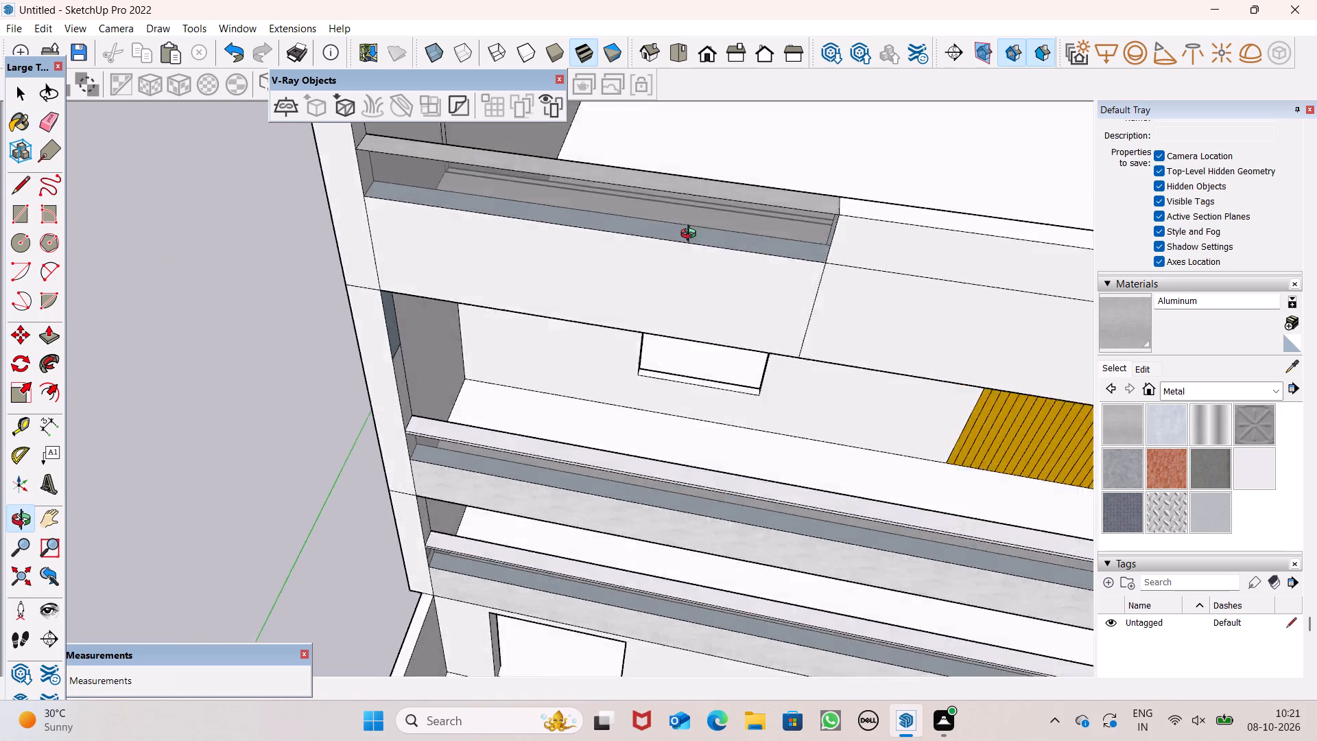
middle_click_drag(691, 235, 683, 191)
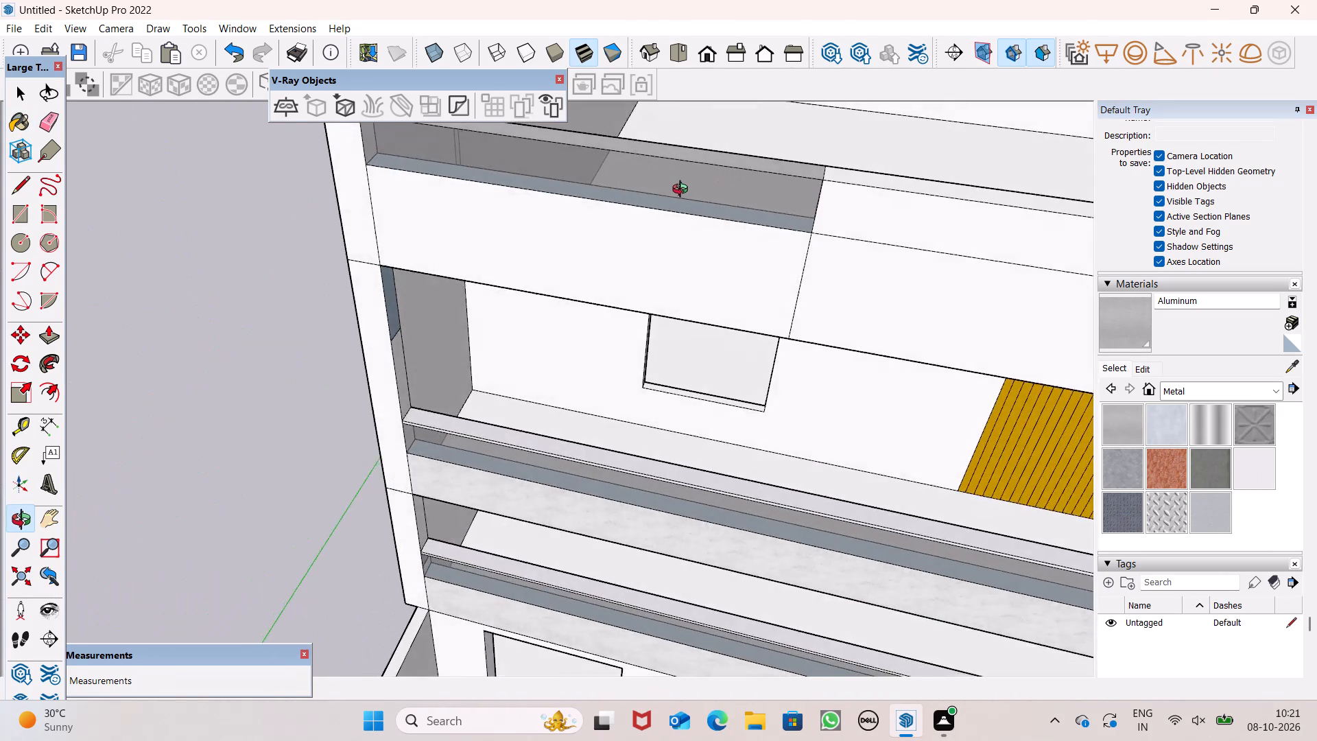
middle_click_drag(683, 191, 851, 348)
scroll(736, 248, "up", 1)
left_click(55, 342)
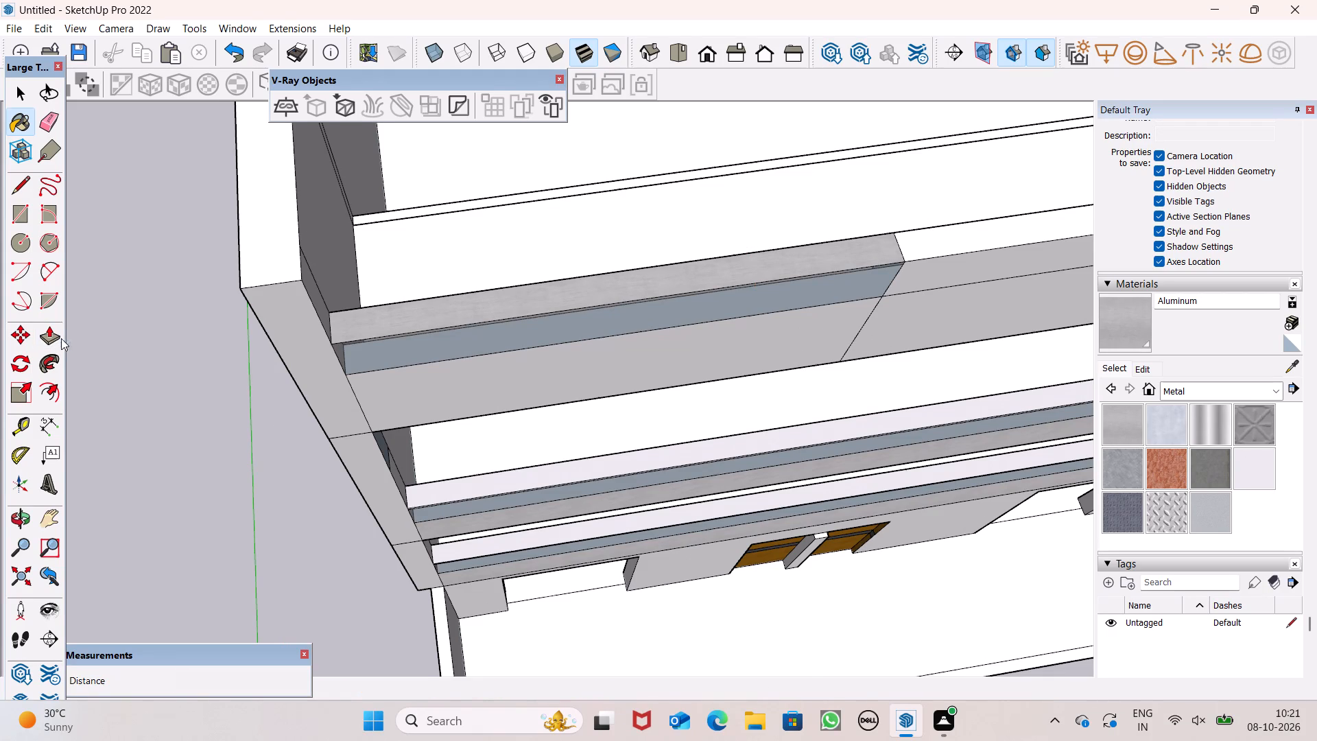
scroll(294, 350, "up", 2)
scroll(313, 344, "down", 1)
left_click_drag(397, 316, 394, 304)
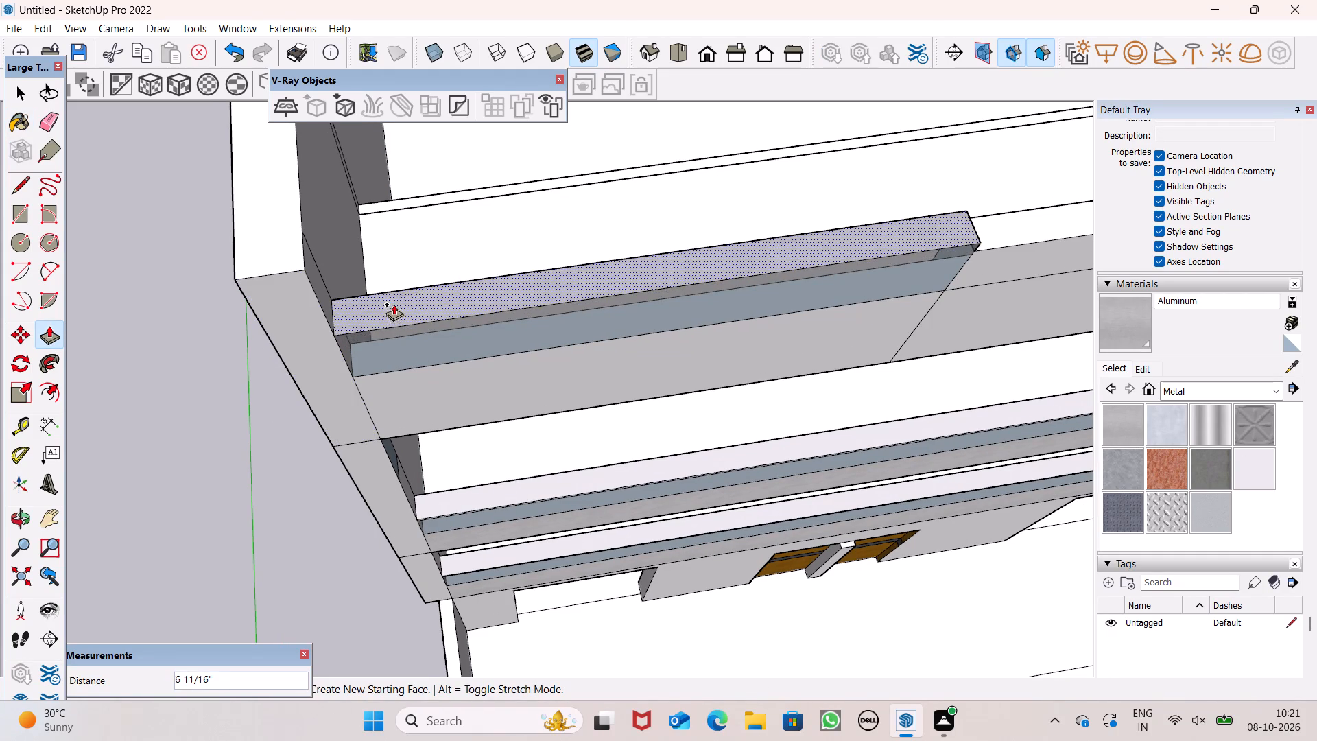
left_click_drag(394, 304, 392, 305)
key("2")
key("shift+quotedbl")
key("Return")
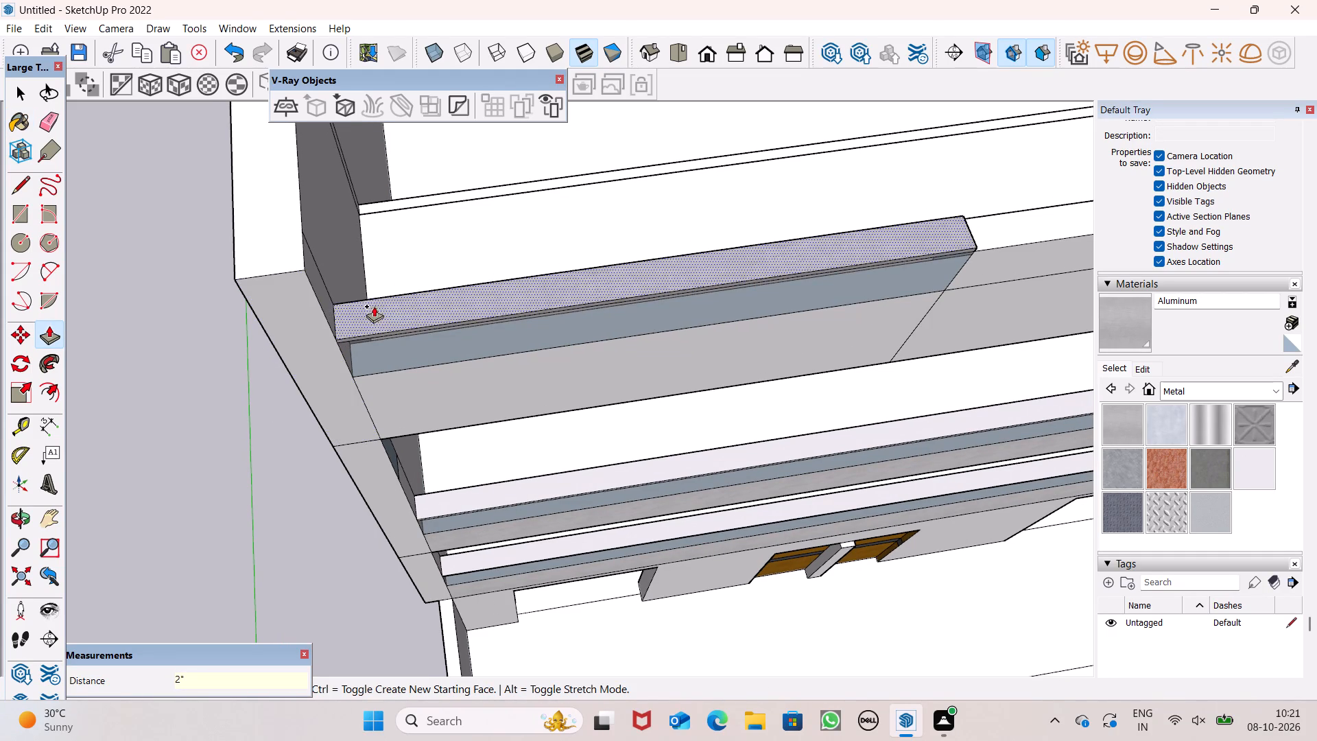
Push/Pull the remaining top face of the front panel up 2" to match the railing cap's height.
scroll(280, 304, "down", 1)
scroll(1099, 221, "up", 1)
scroll(991, 231, "up", 3)
left_click_drag(954, 236, 950, 233)
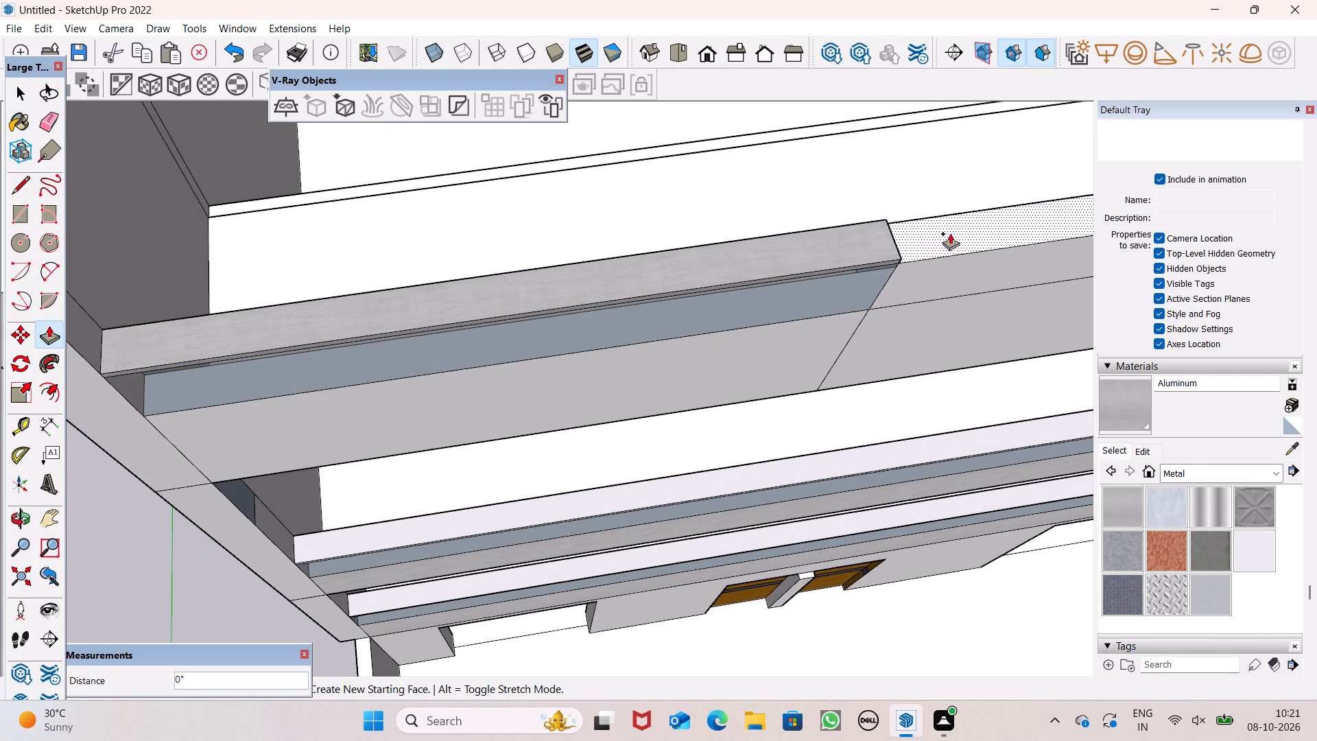
left_click_drag(950, 233, 862, 235)
scroll(643, 218, "down", 3)
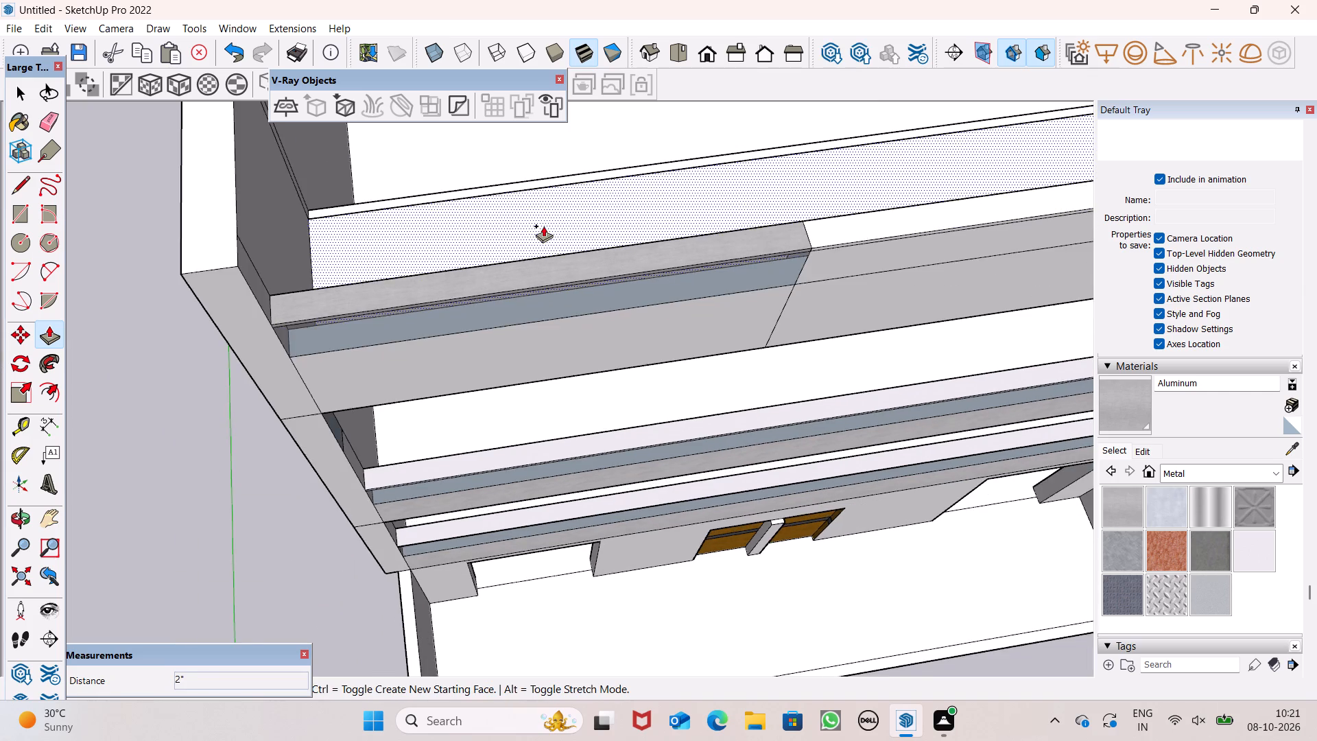
scroll(543, 226, "down", 5)
Paint the top face and outer edge of the glass strip's railing cap with Metal Silver.
middle_click_drag(631, 292, 570, 110)
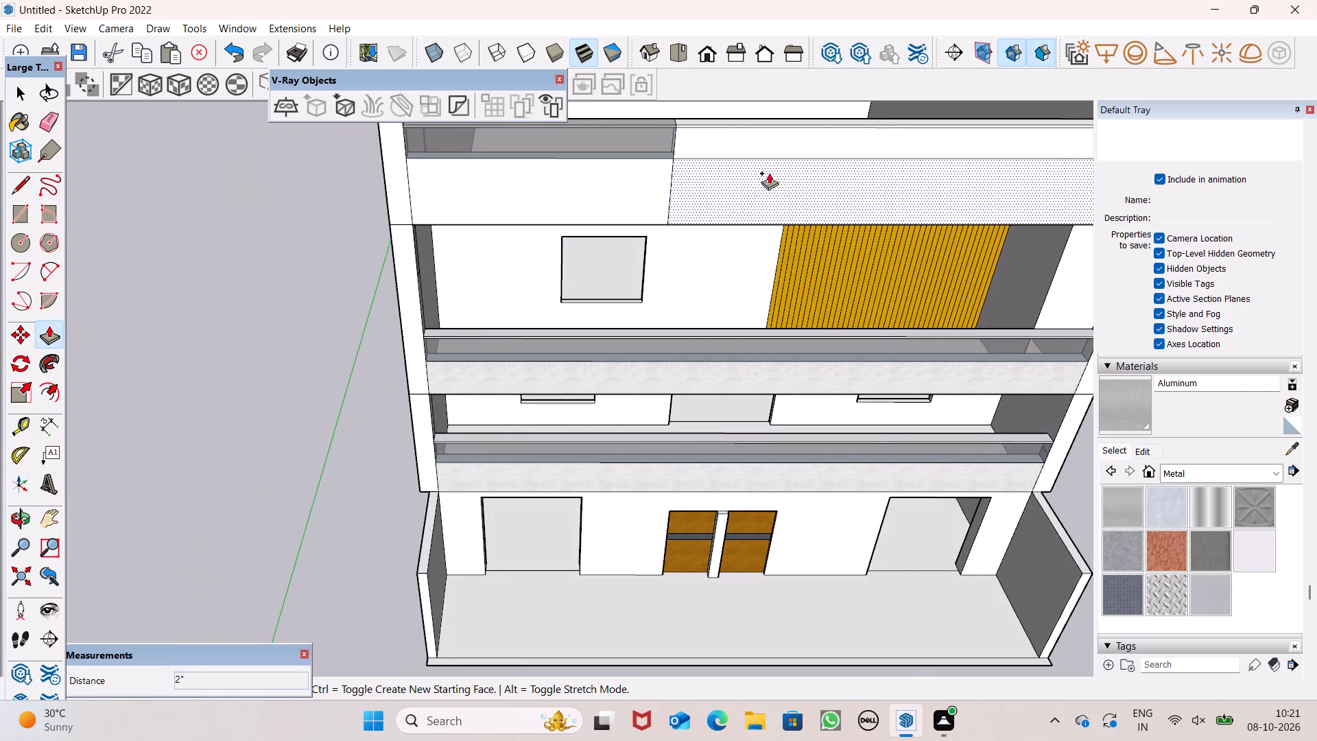
middle_click_drag(763, 198, 0, 432)
middle_click_drag(711, 414, 252, 294)
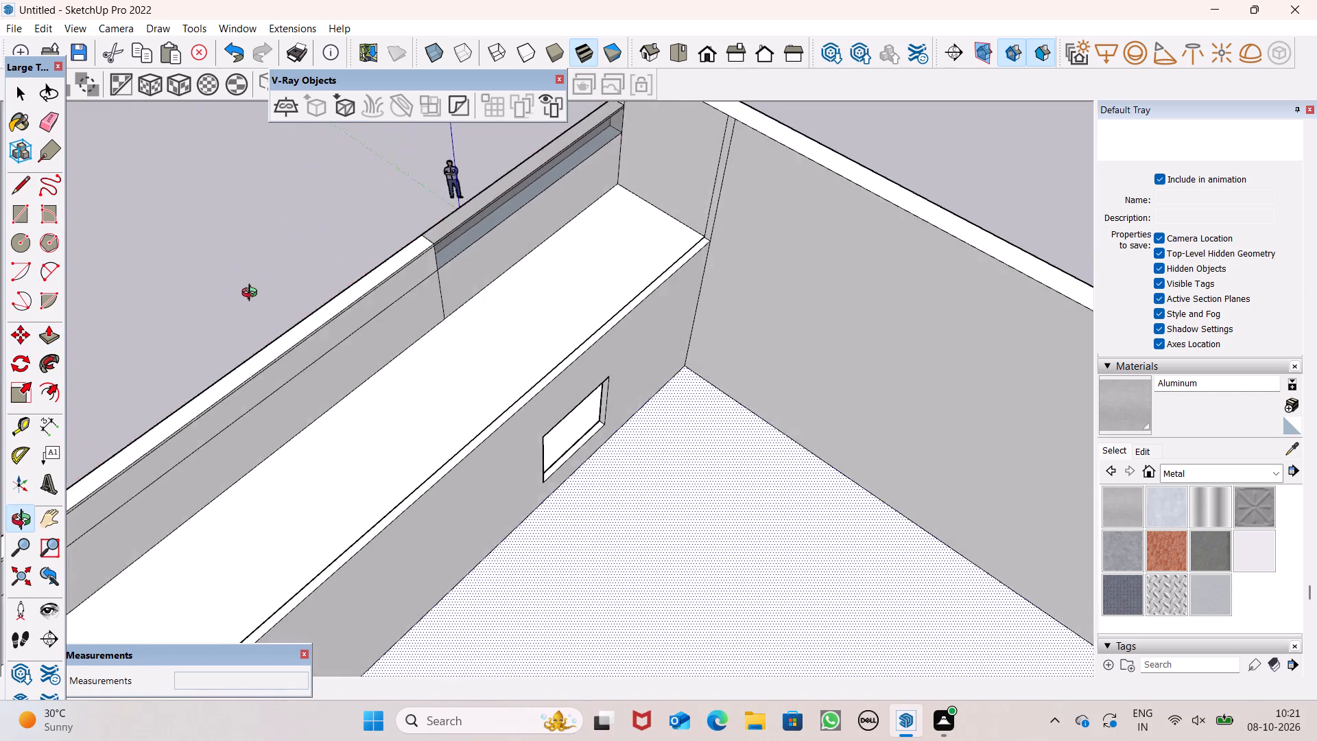
middle_click_drag(252, 294, 1023, 225)
middle_click_drag(821, 333, 877, 320)
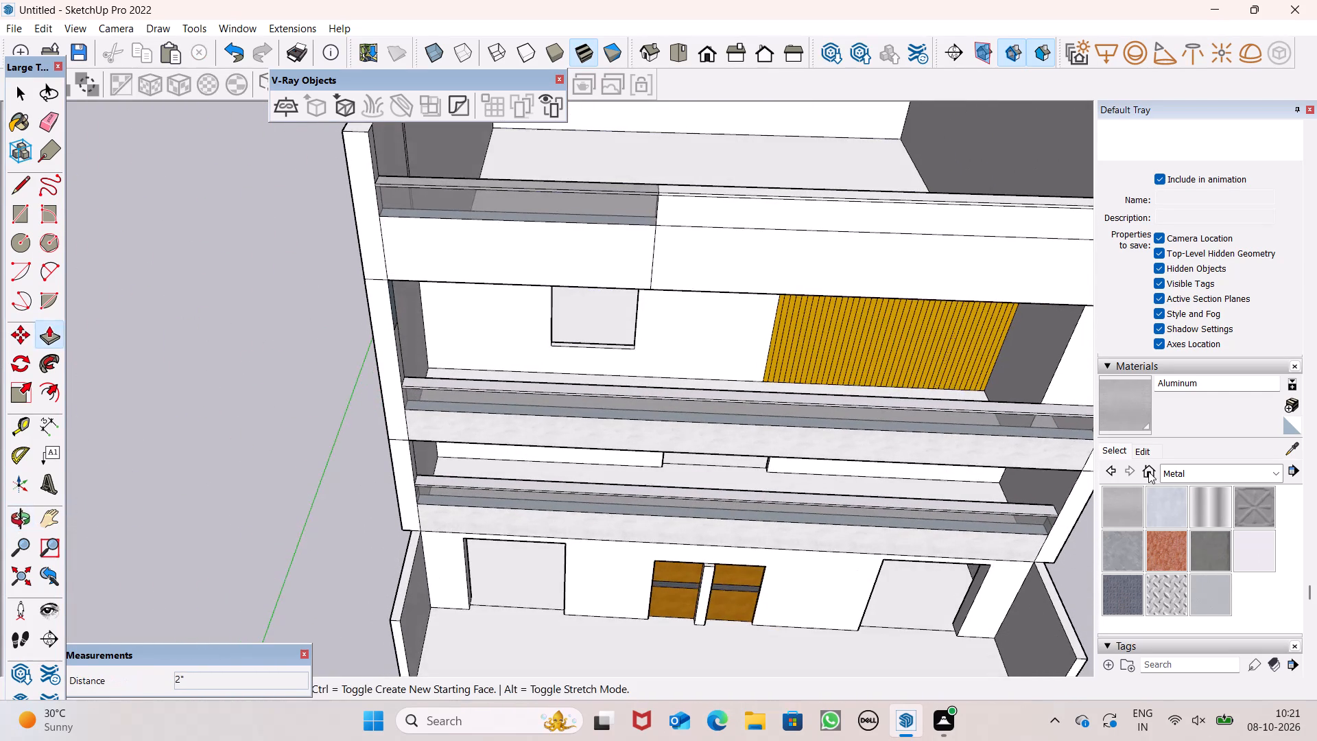
left_click(1247, 548)
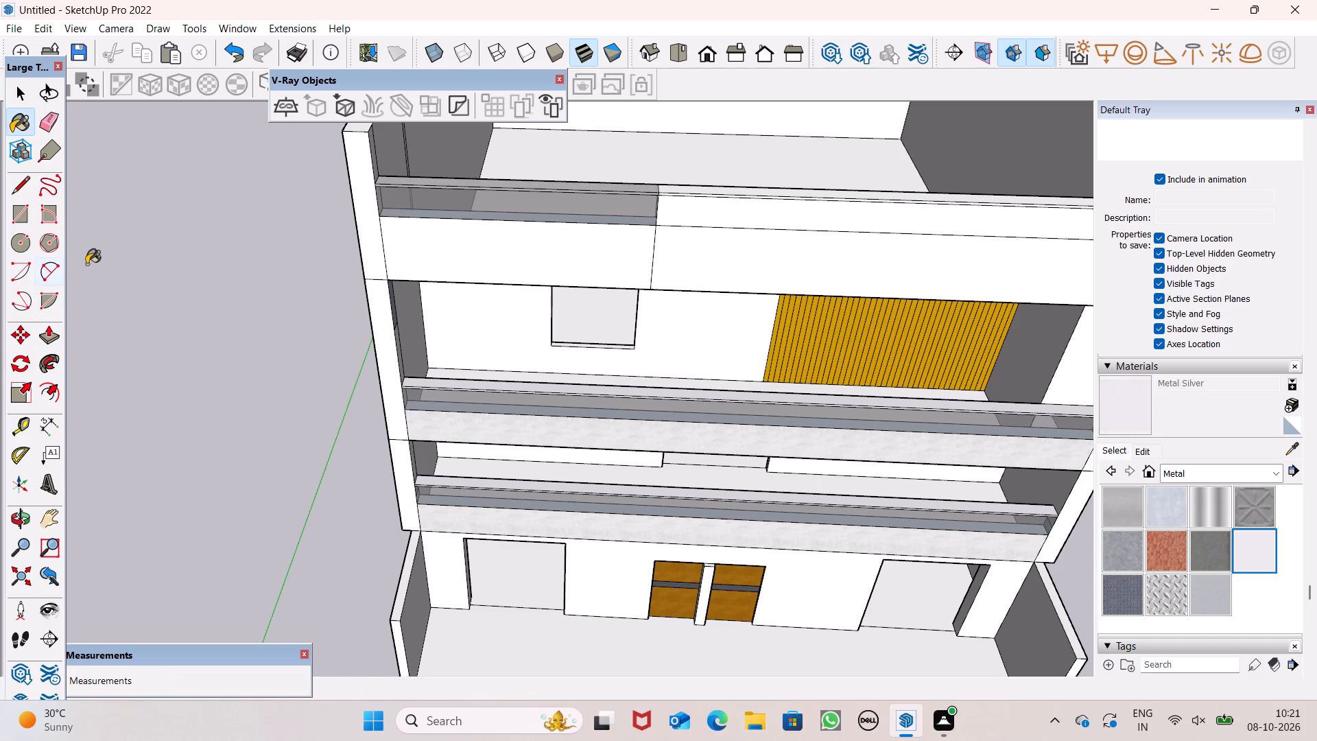
scroll(456, 164, "up", 12)
left_click(458, 210)
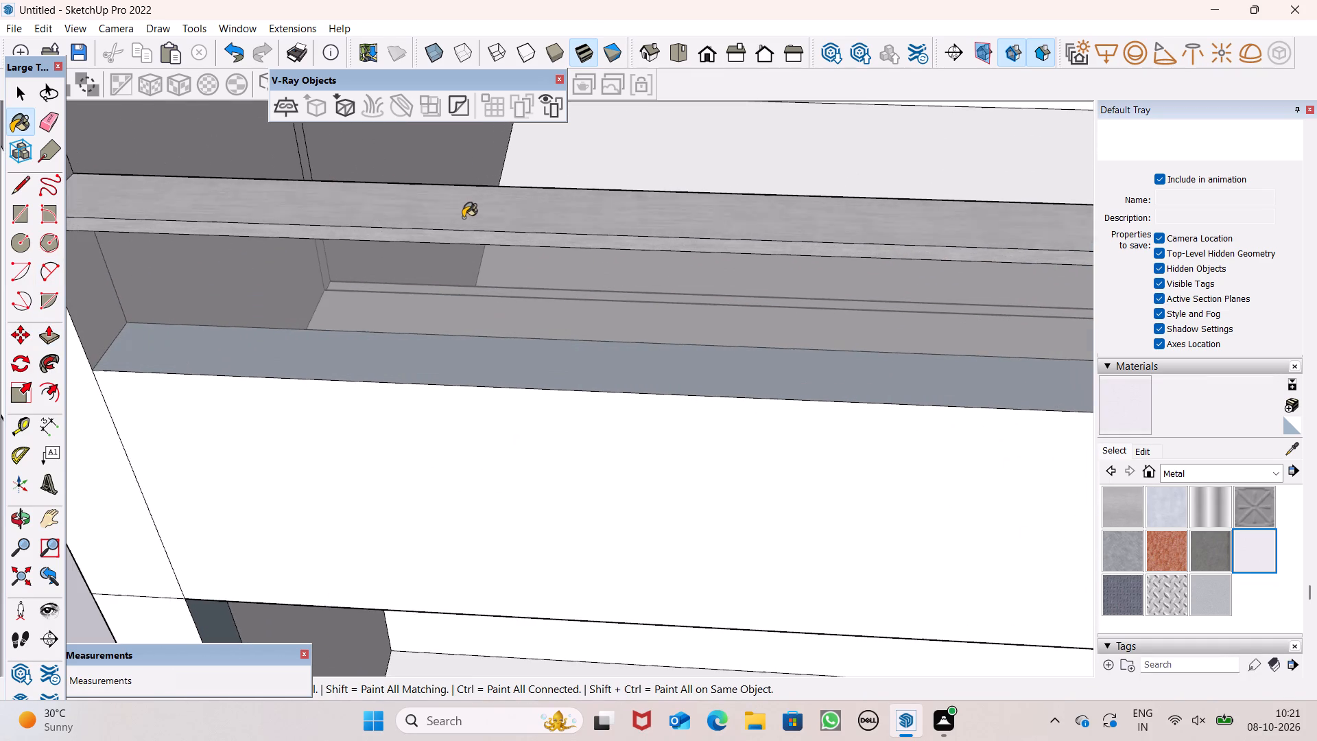
scroll(474, 242, "up", 2)
scroll(482, 233, "down", 1)
scroll(482, 233, "up", 4)
left_click(500, 237)
scroll(592, 241, "down", 1)
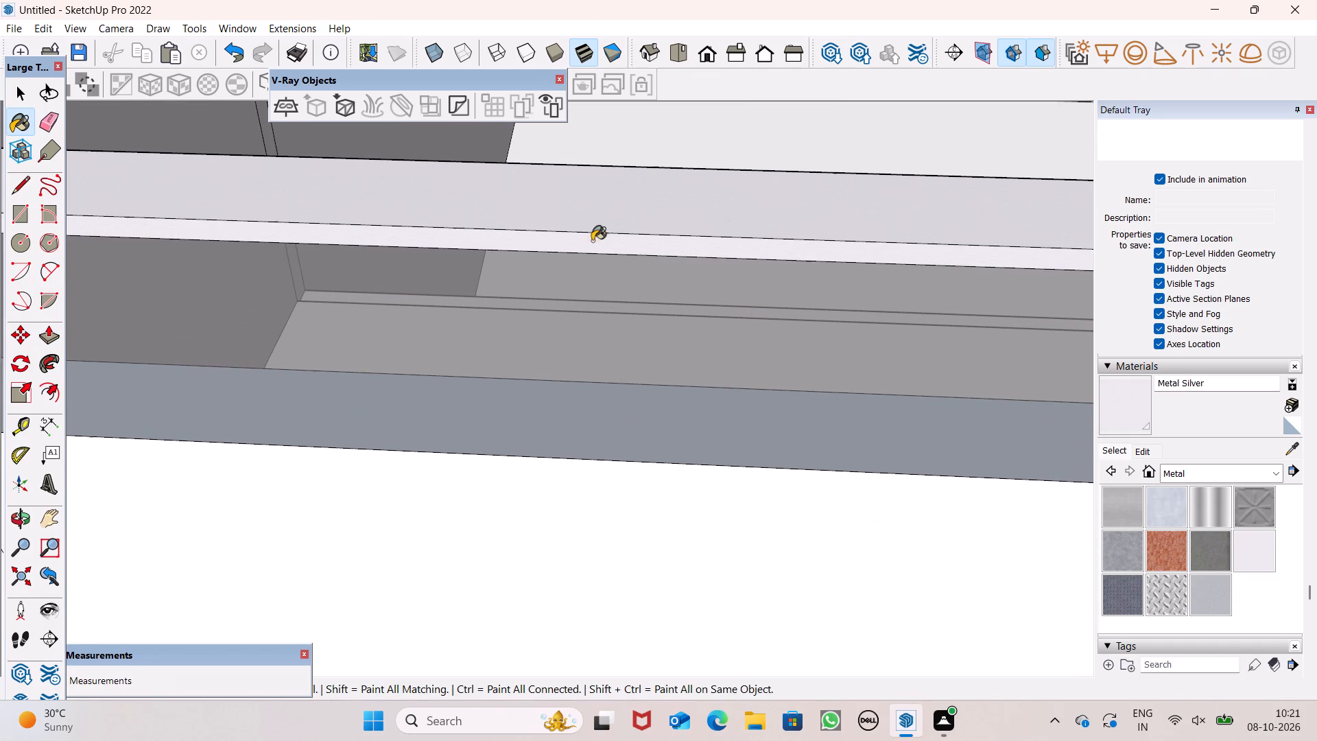
Paint the inner edge of the glass strip's railing cap with Metal Silver.
scroll(639, 247, "down", 8)
middle_click_drag(761, 250, 104, 256)
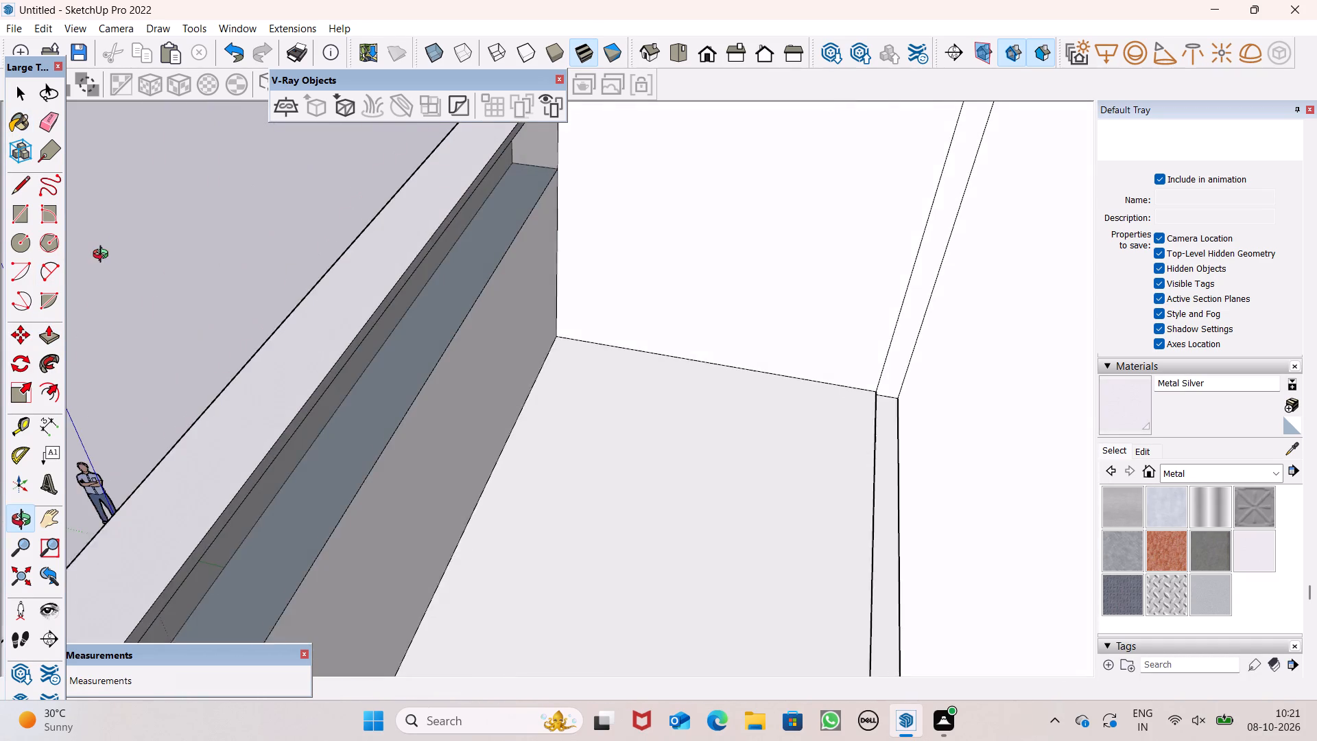
middle_click_drag(104, 256, 106, 250)
scroll(331, 371, "up", 6)
left_click(328, 355)
scroll(377, 323, "down", 8)
scroll(436, 351, "up", 1)
scroll(436, 352, "down", 3)
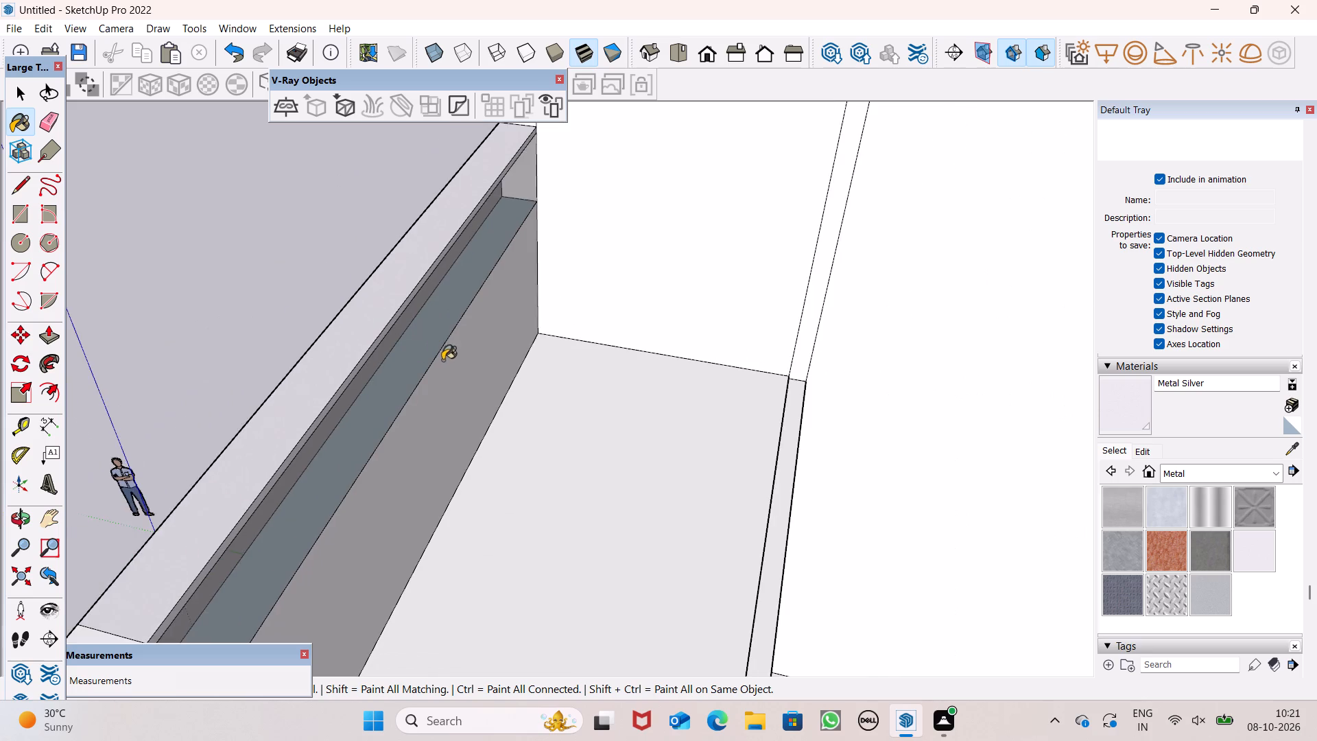
scroll(462, 389, "down", 4)
key("space")
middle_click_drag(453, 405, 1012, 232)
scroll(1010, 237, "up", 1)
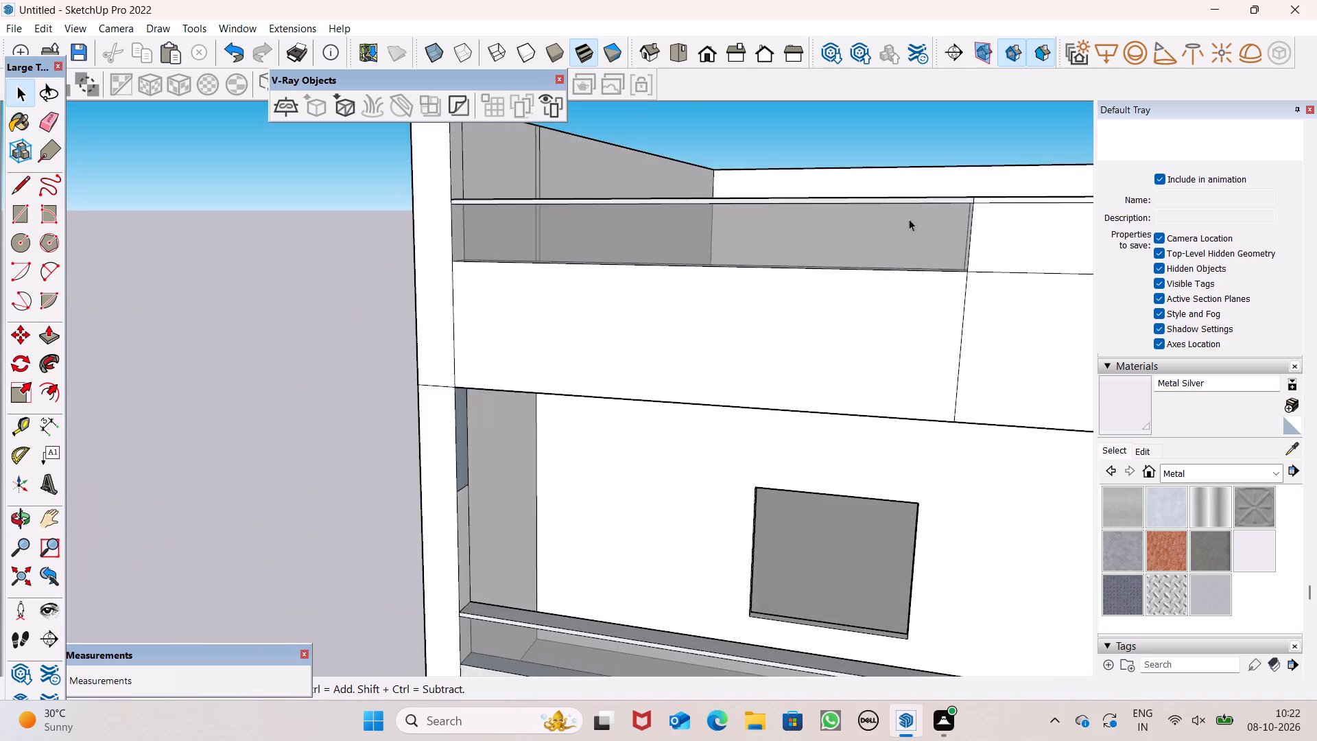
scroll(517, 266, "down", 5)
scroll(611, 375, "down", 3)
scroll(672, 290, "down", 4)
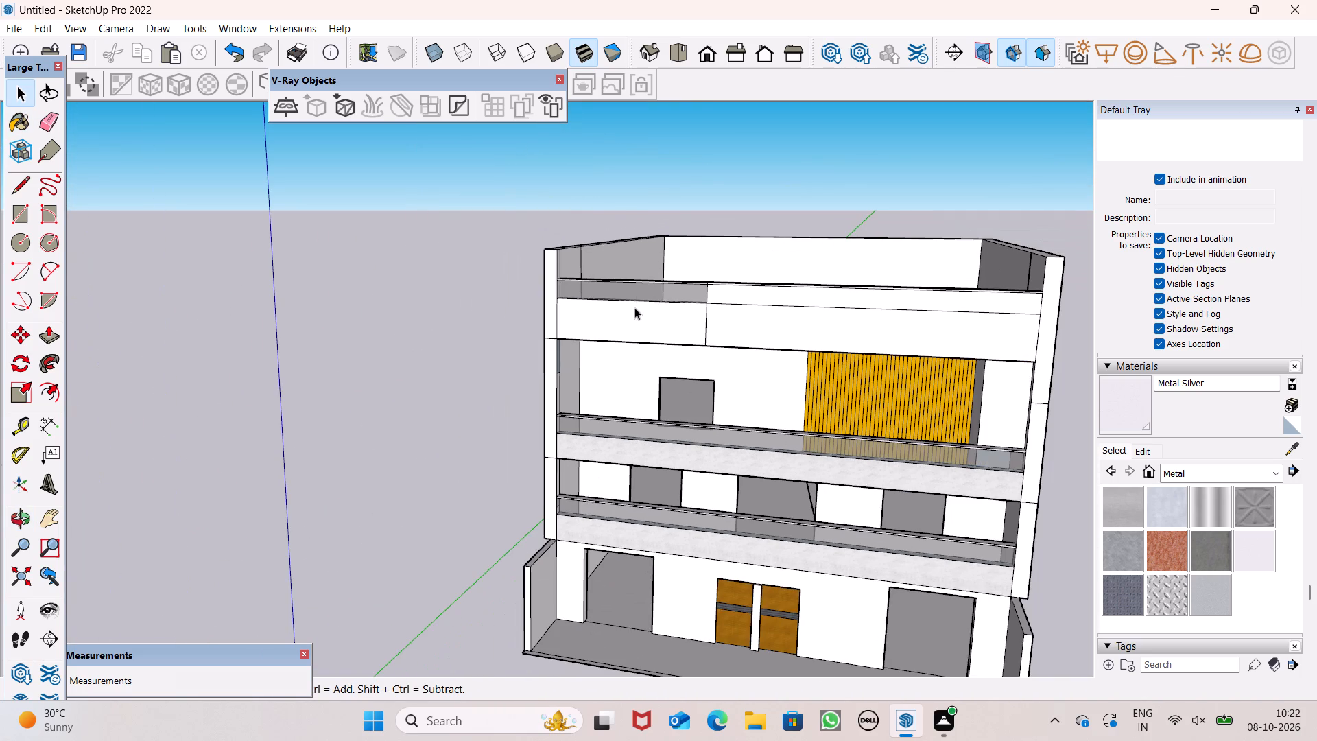
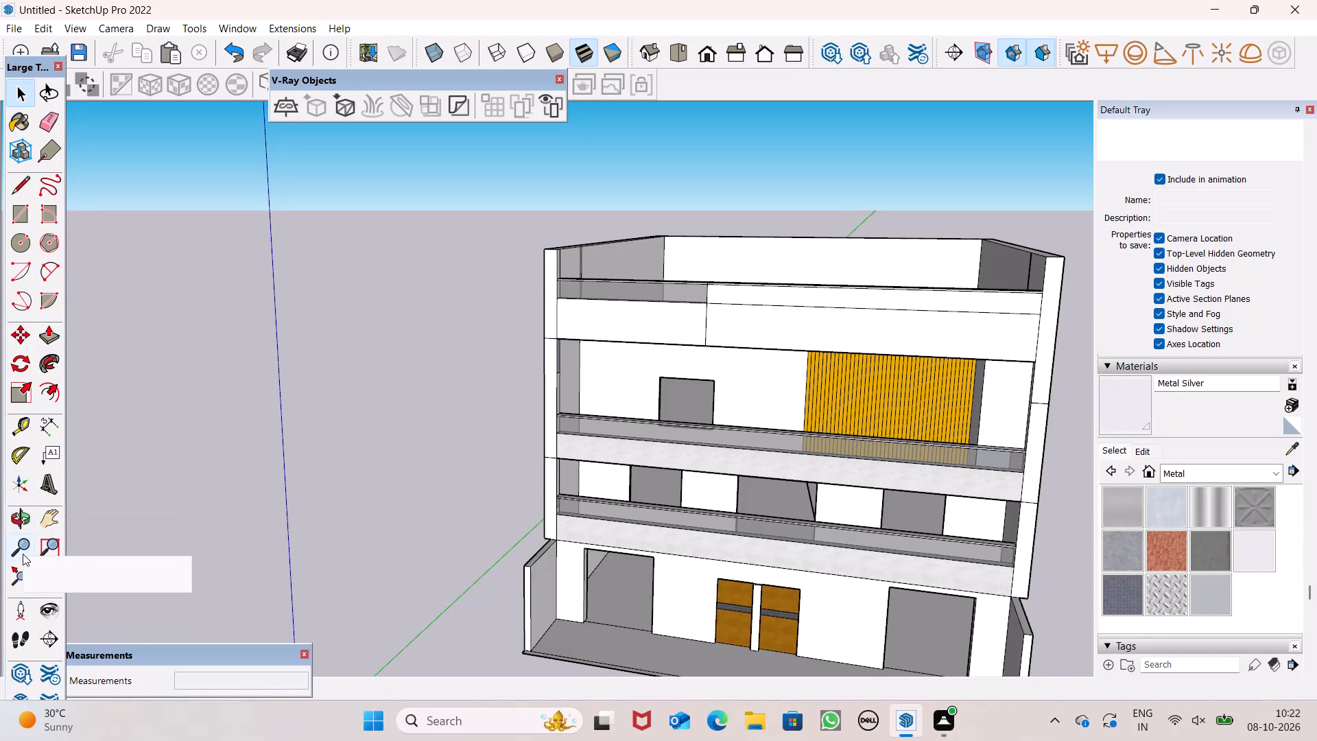
Examine the whole building from the front and slightly above, including the balcony bands and the roof-level railing.
scroll(650, 414, "down", 3)
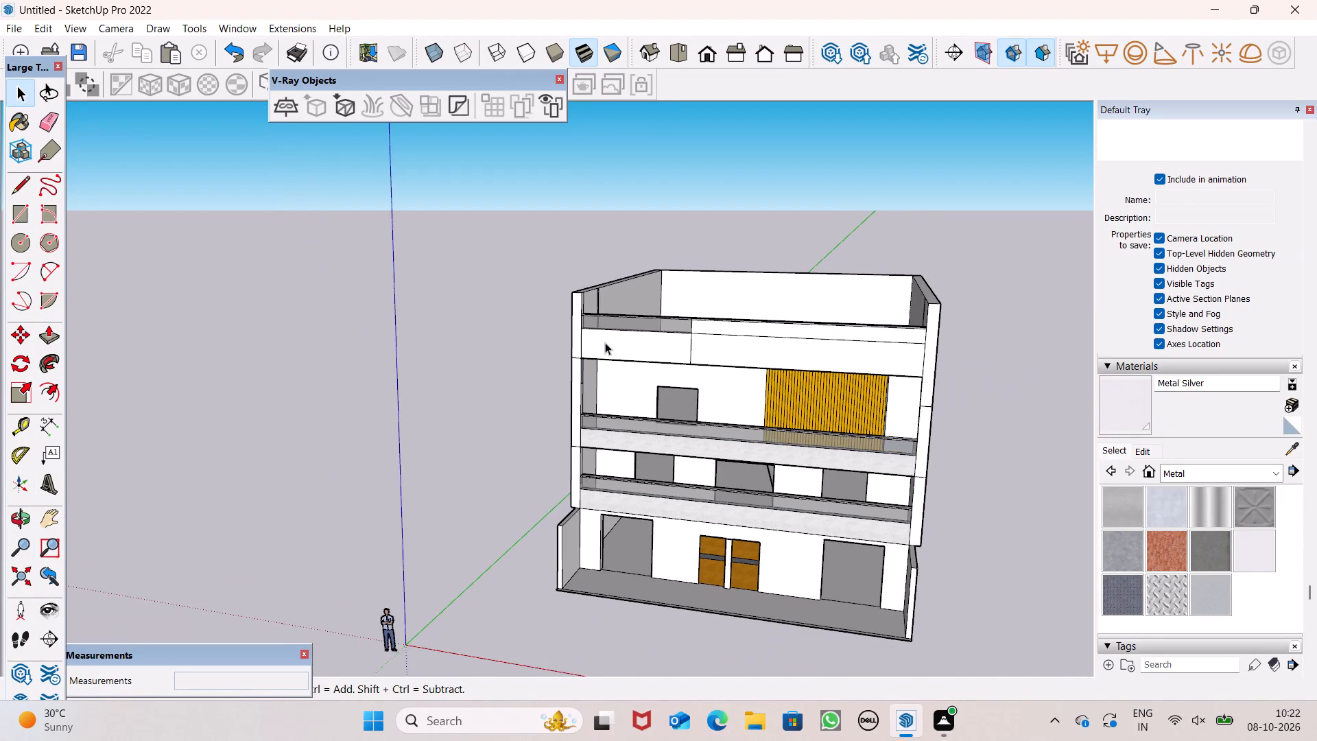
scroll(603, 341, "down", 2)
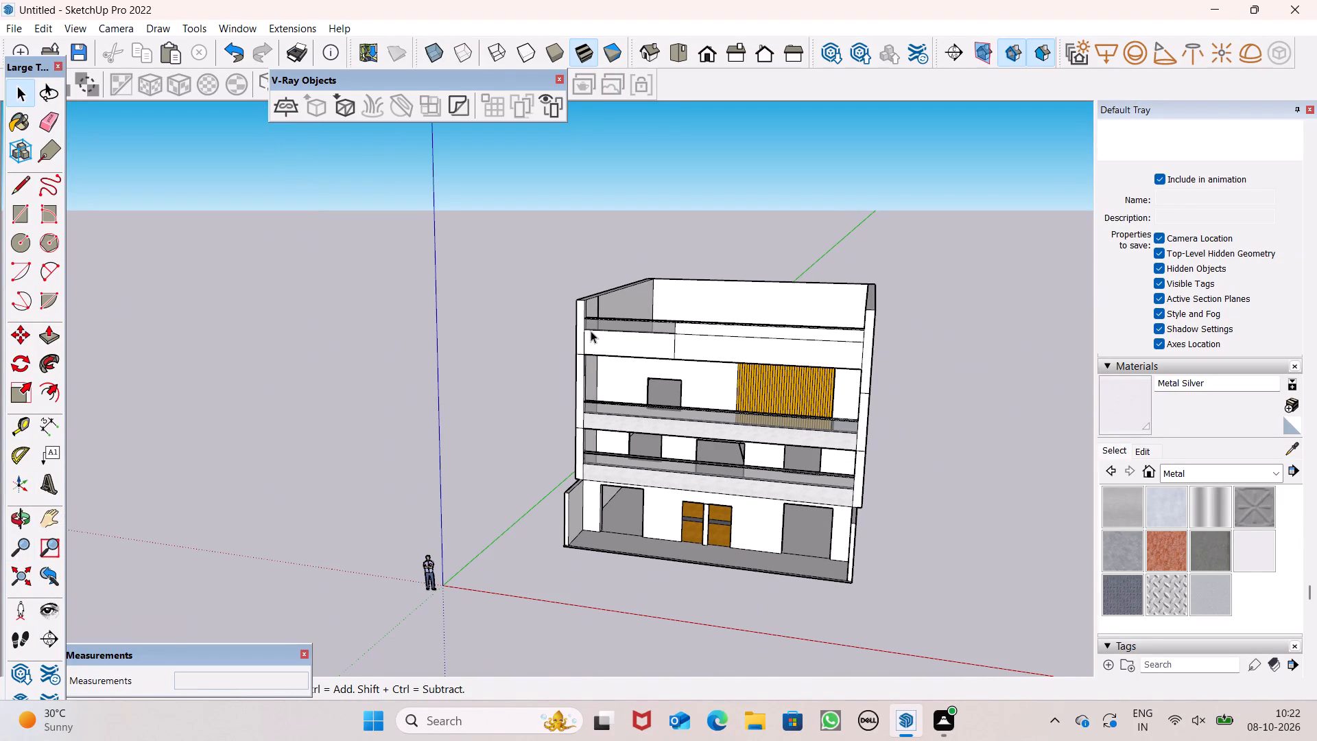
scroll(621, 323, "down", 6)
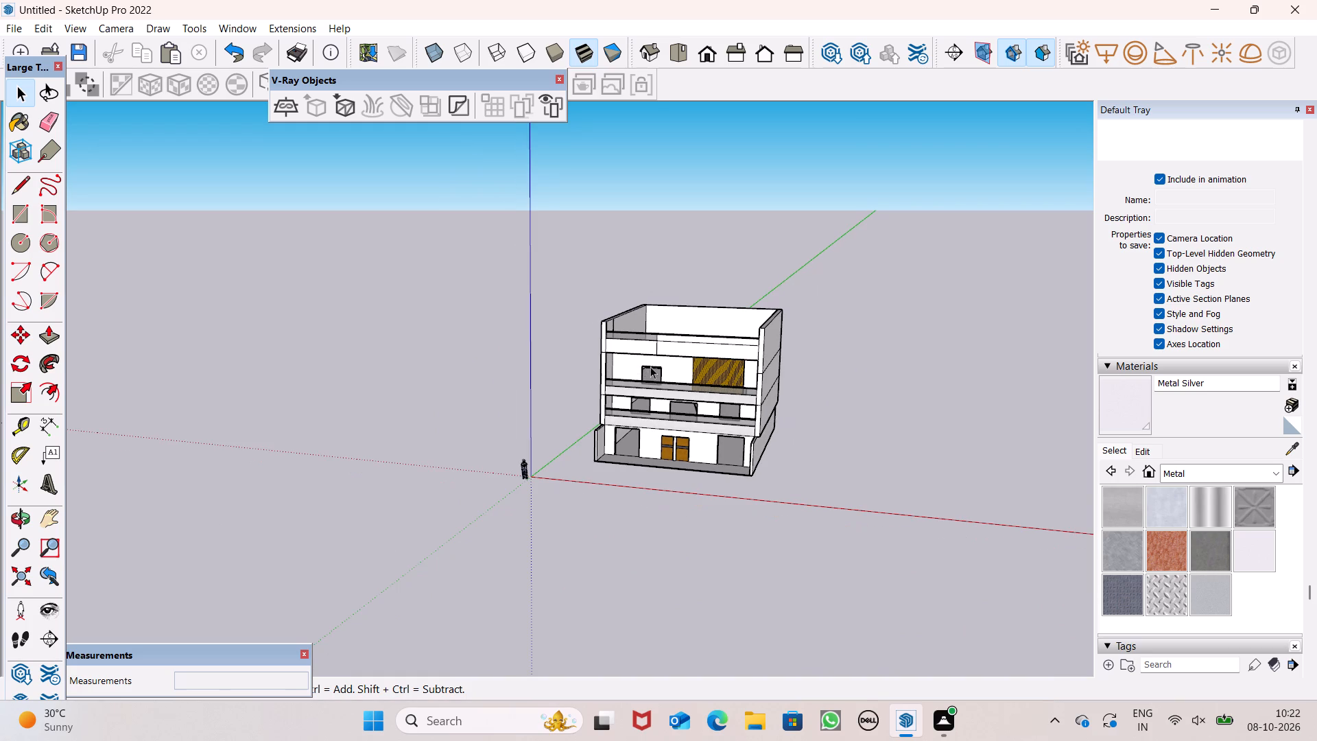
scroll(663, 356, "down", 4)
middle_click_drag(705, 394, 741, 439)
scroll(740, 351, "up", 2)
scroll(740, 351, "down", 1)
scroll(740, 351, "up", 1)
scroll(740, 351, "down", 1)
scroll(740, 351, "up", 3)
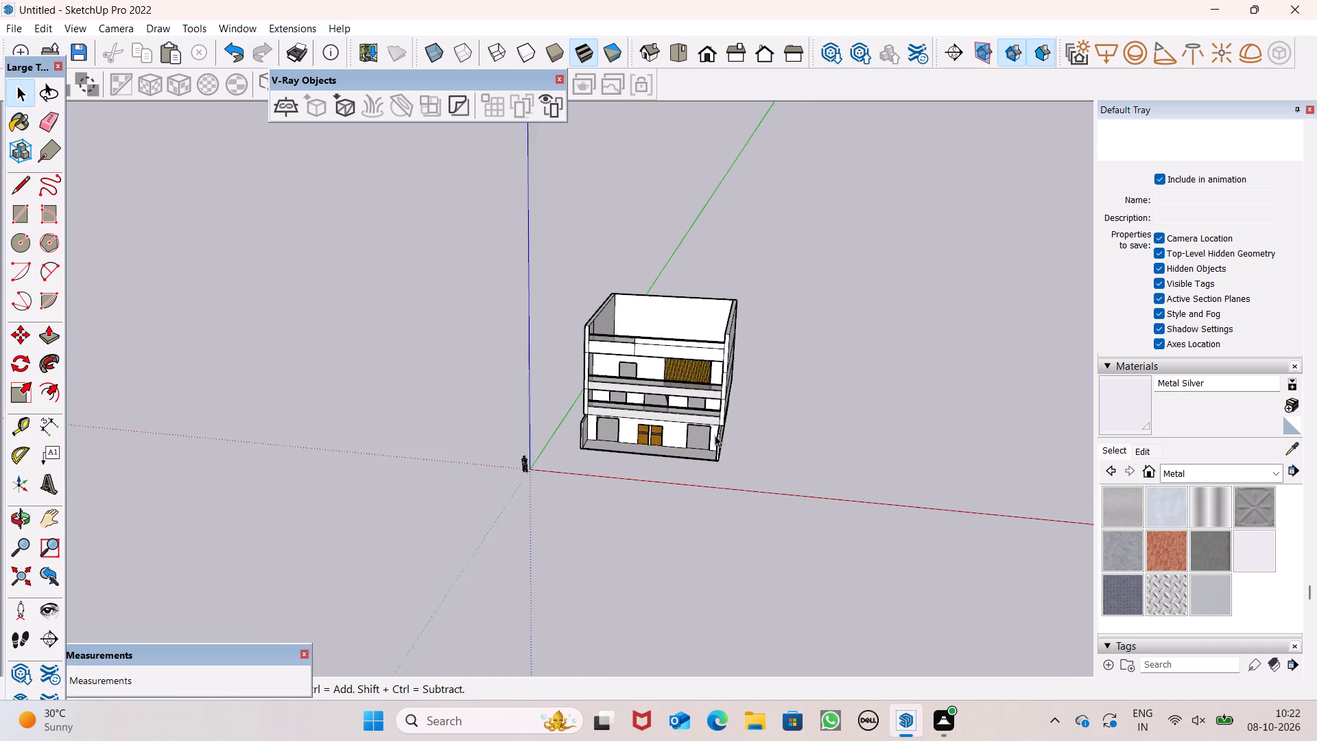
scroll(715, 435, "up", 5)
scroll(552, 321, "up", 5)
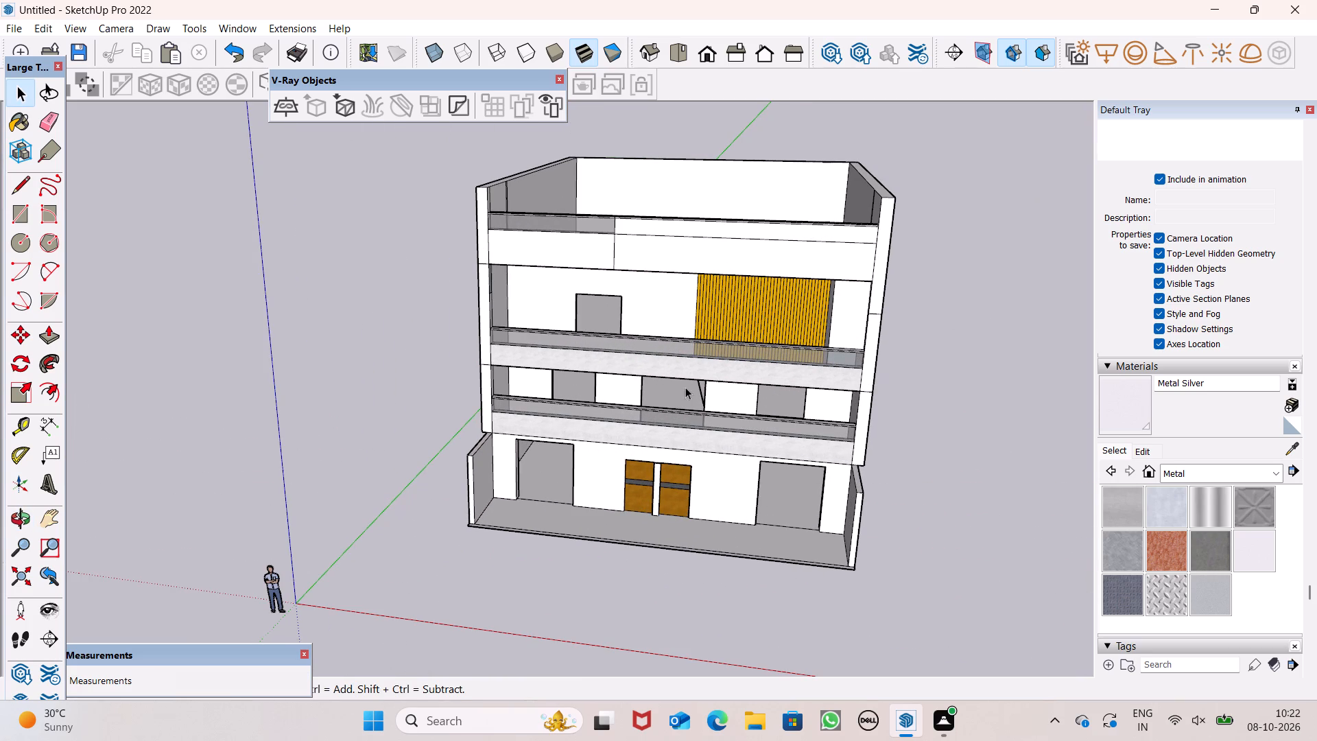
scroll(637, 361, "down", 2)
middle_click_drag(673, 401, 664, 434)
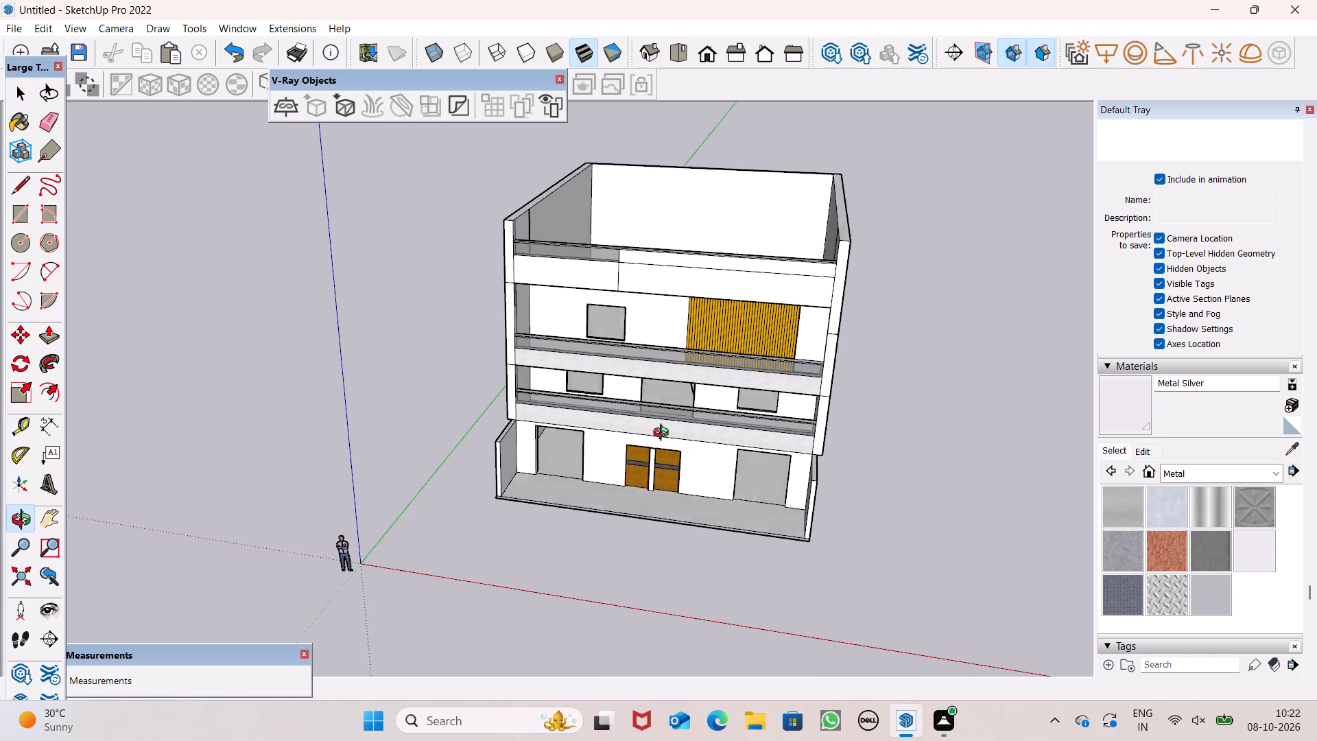
middle_click_drag(664, 434, 680, 445)
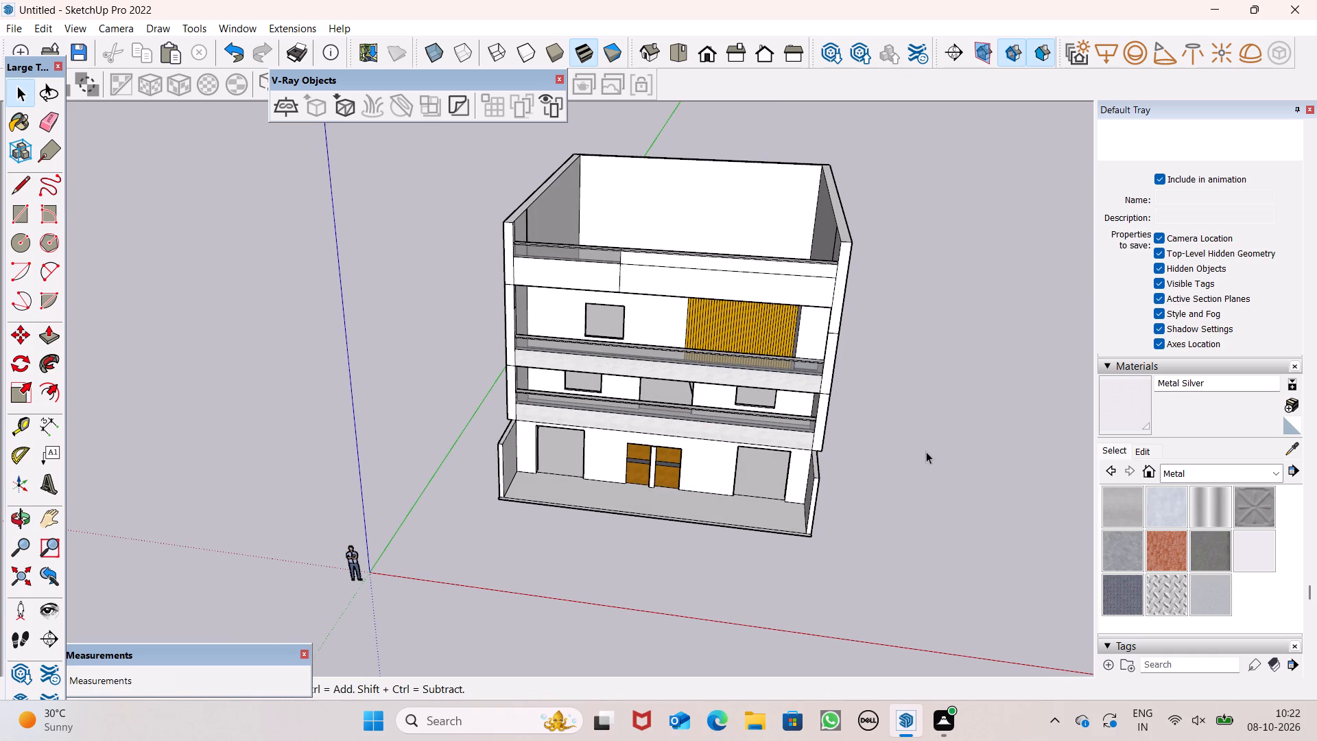
scroll(927, 442, "up", 1)
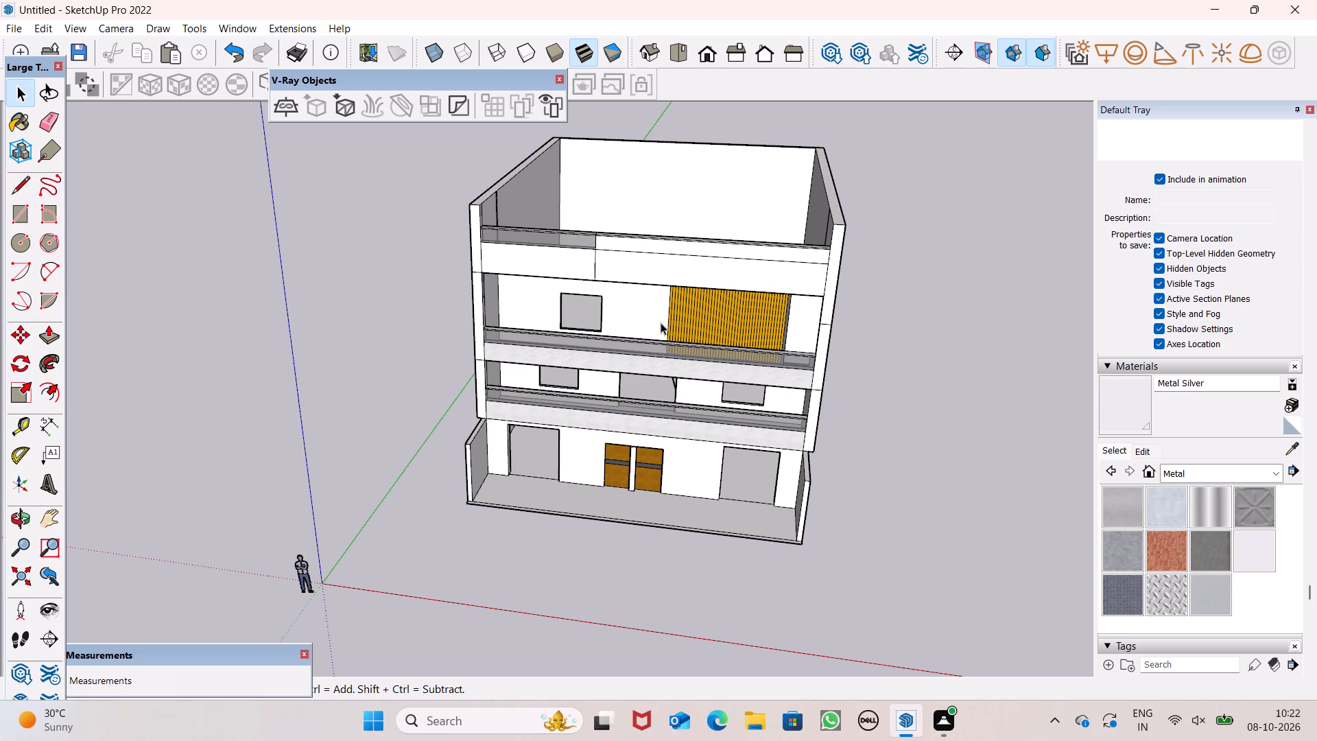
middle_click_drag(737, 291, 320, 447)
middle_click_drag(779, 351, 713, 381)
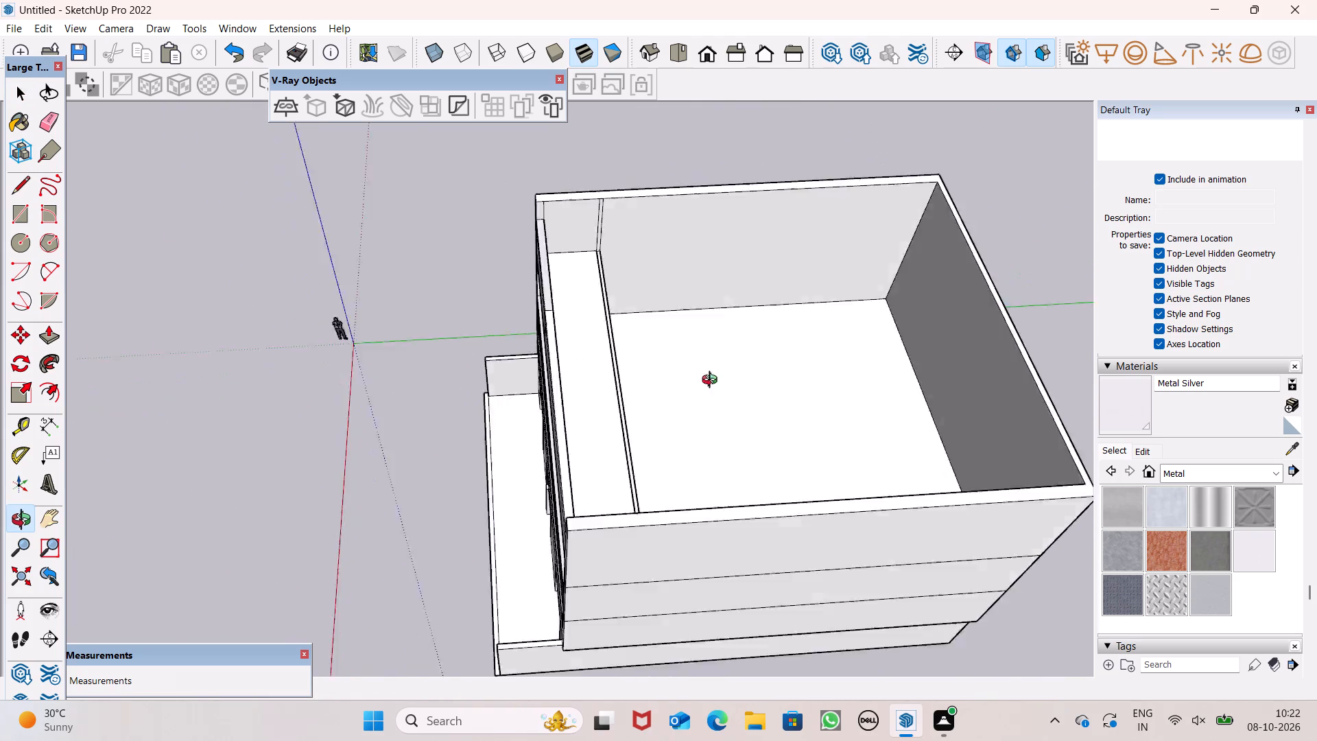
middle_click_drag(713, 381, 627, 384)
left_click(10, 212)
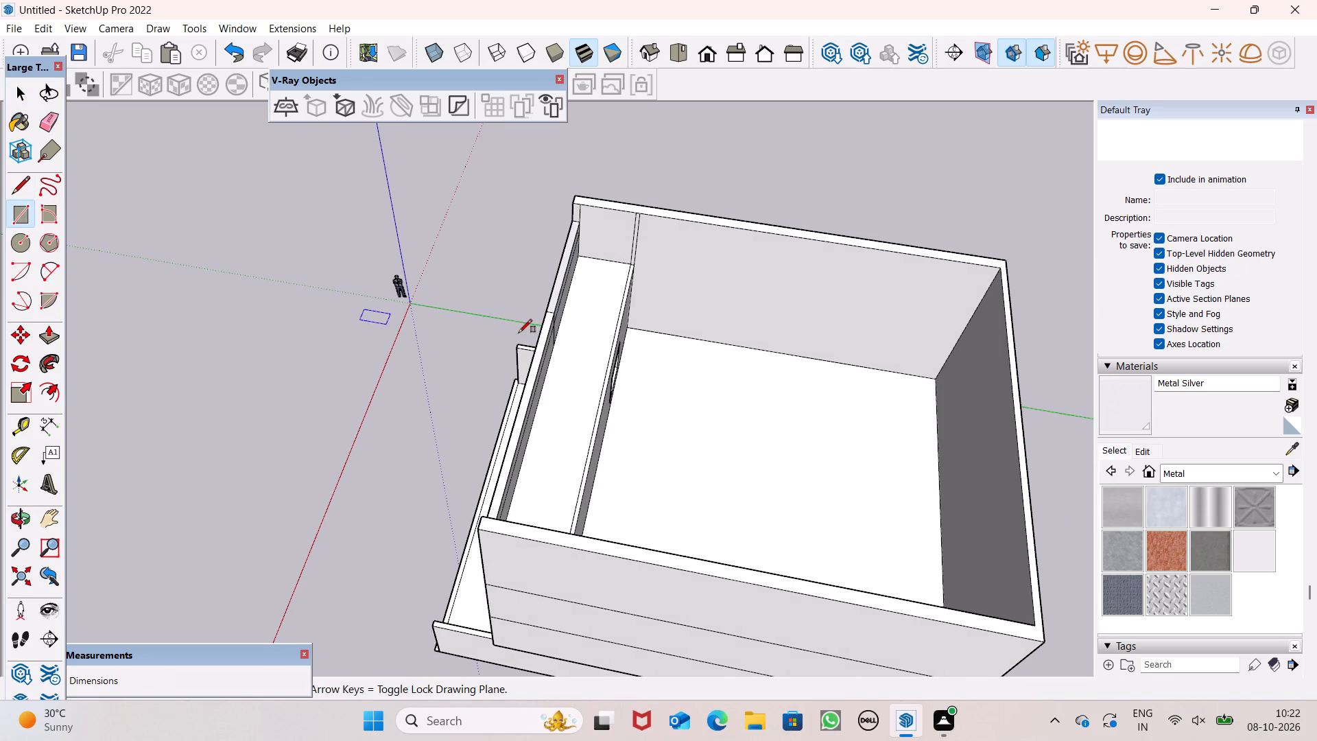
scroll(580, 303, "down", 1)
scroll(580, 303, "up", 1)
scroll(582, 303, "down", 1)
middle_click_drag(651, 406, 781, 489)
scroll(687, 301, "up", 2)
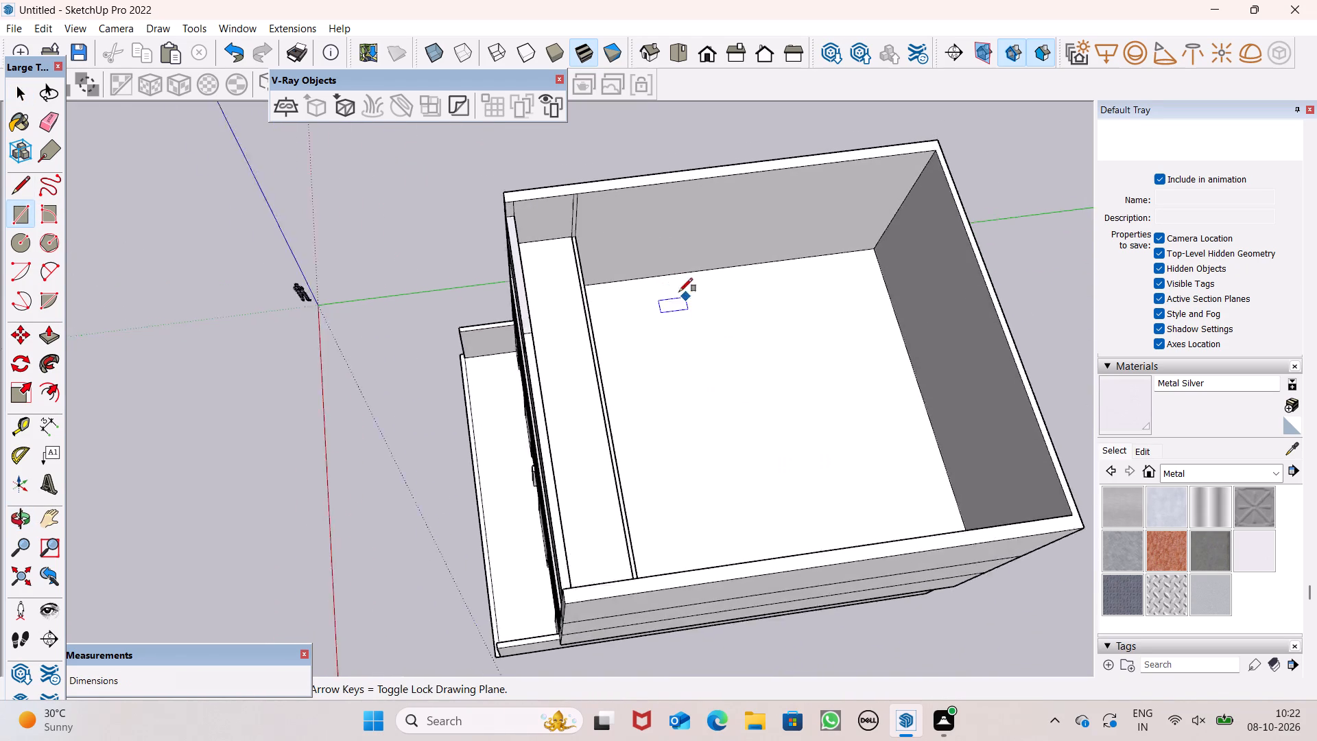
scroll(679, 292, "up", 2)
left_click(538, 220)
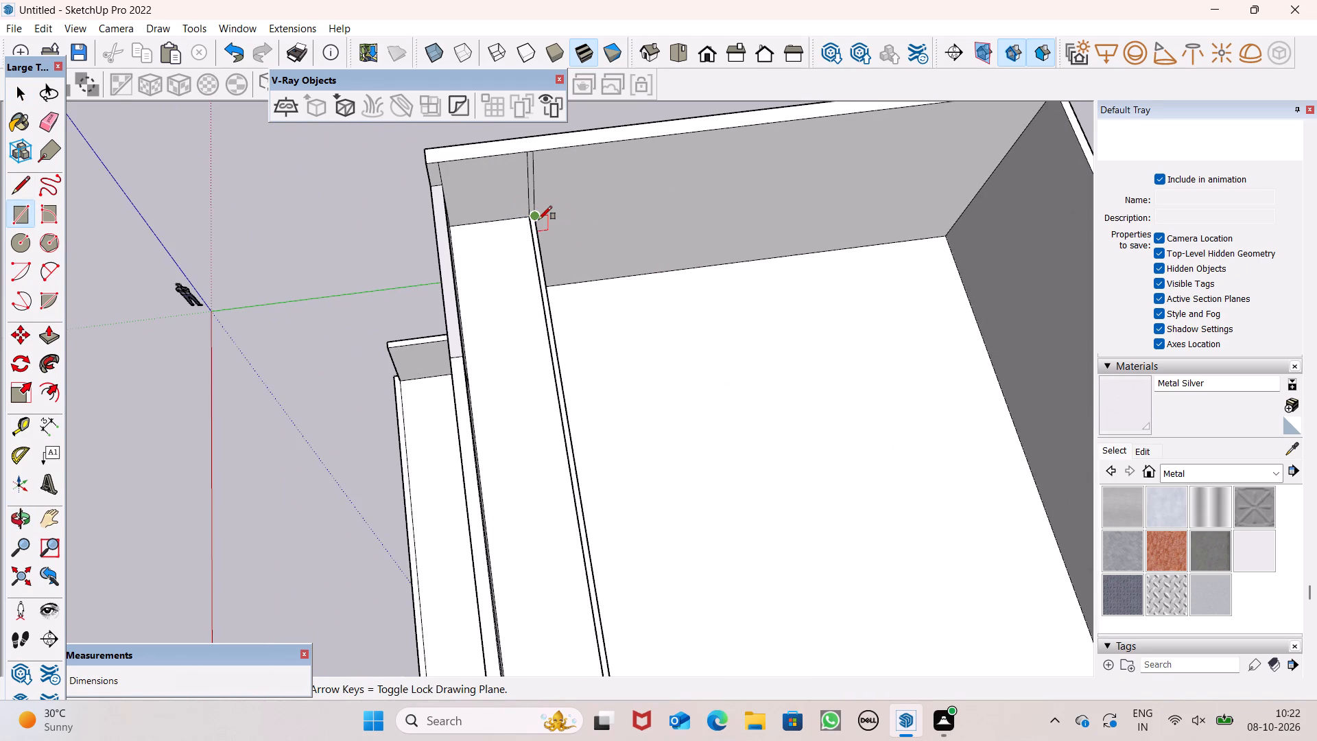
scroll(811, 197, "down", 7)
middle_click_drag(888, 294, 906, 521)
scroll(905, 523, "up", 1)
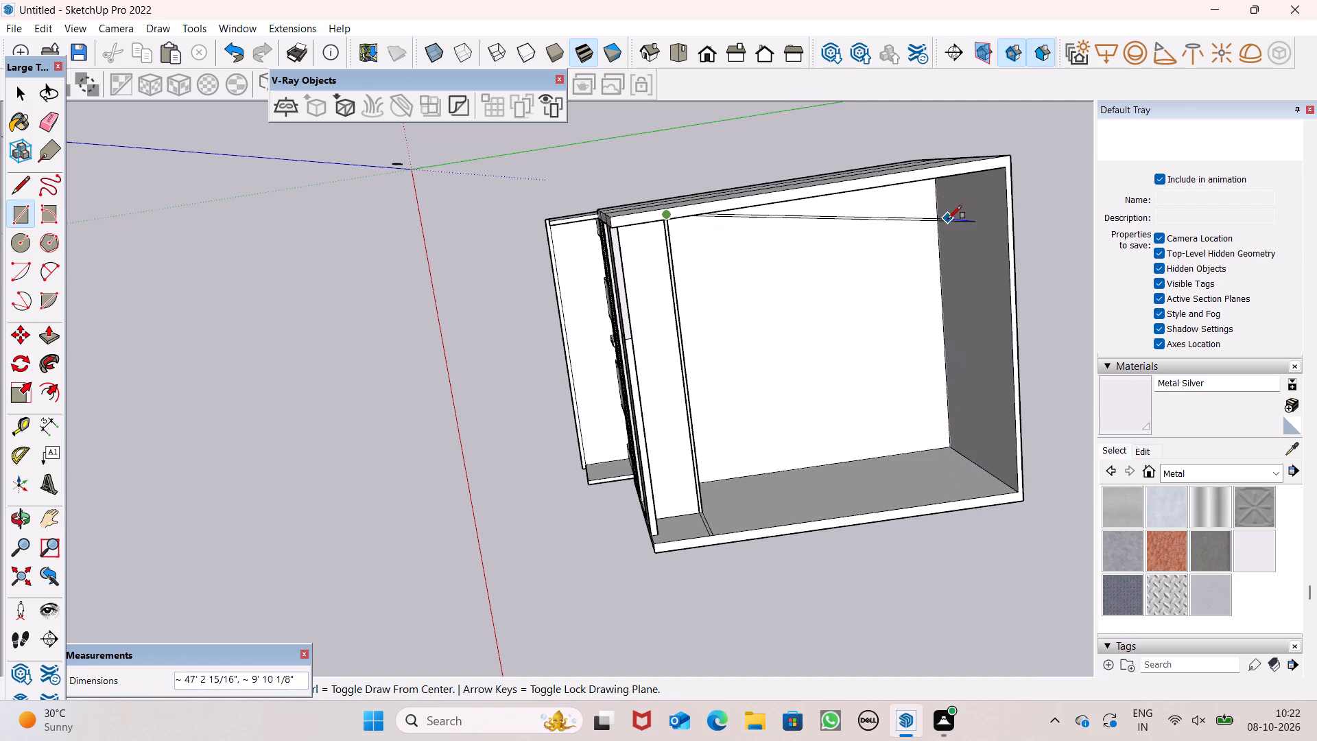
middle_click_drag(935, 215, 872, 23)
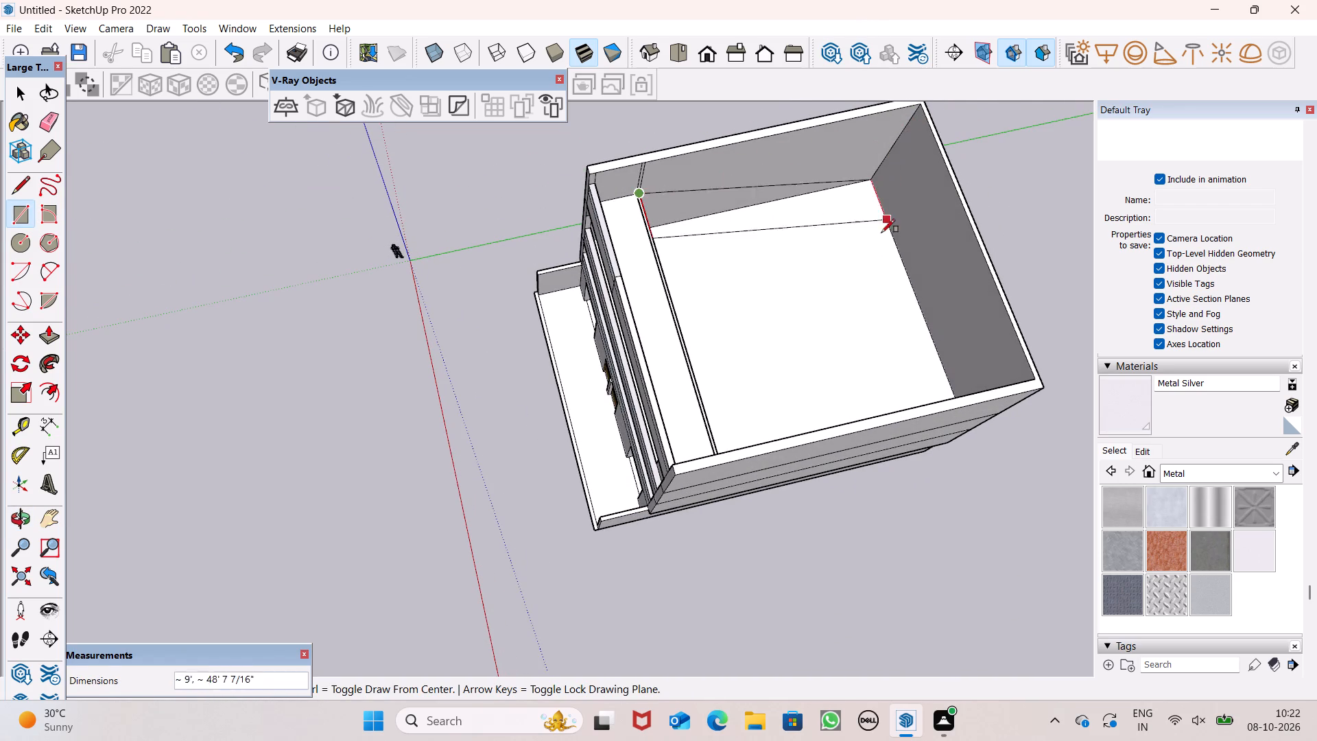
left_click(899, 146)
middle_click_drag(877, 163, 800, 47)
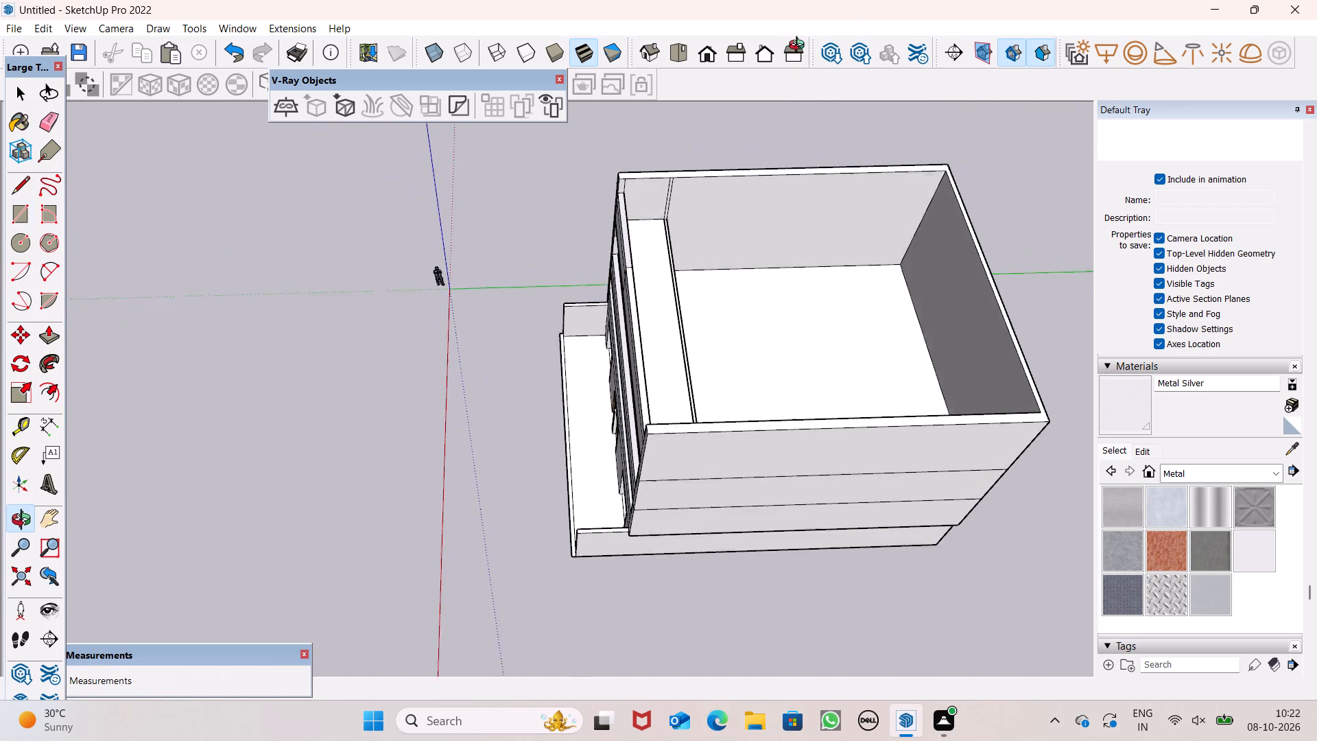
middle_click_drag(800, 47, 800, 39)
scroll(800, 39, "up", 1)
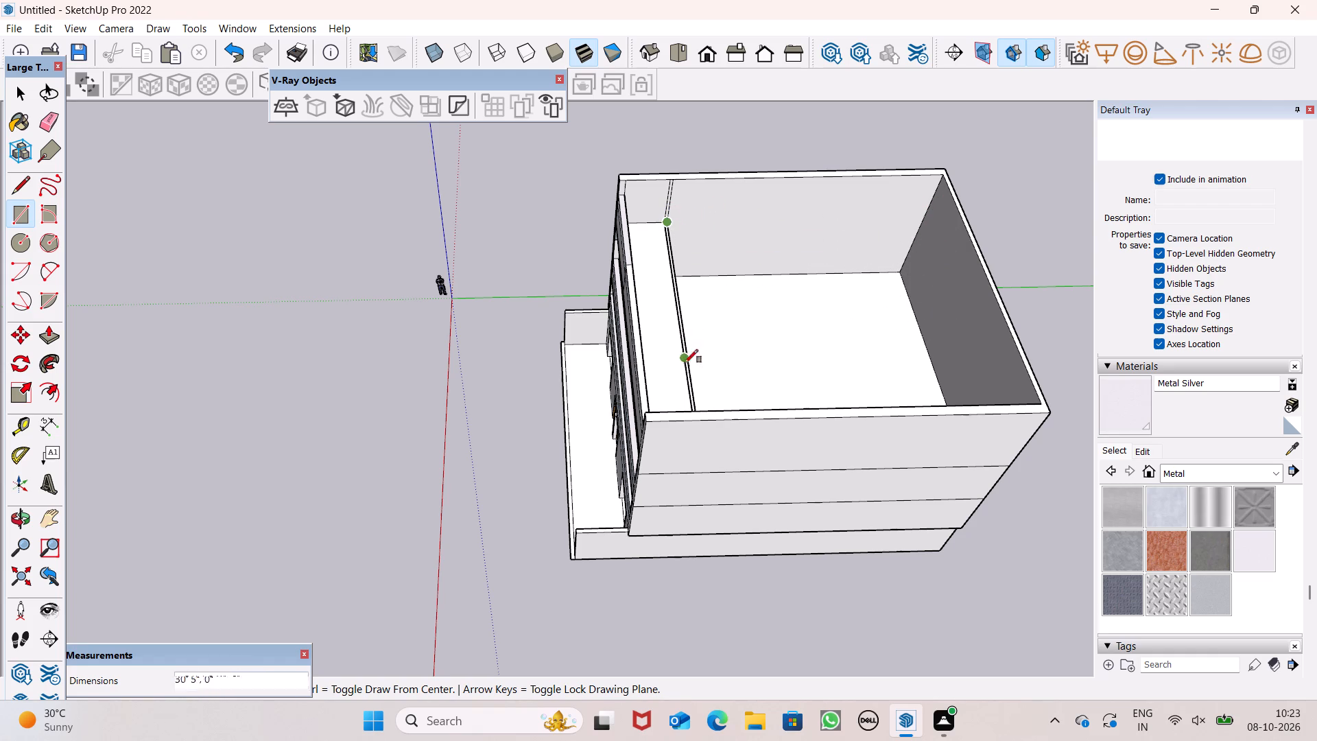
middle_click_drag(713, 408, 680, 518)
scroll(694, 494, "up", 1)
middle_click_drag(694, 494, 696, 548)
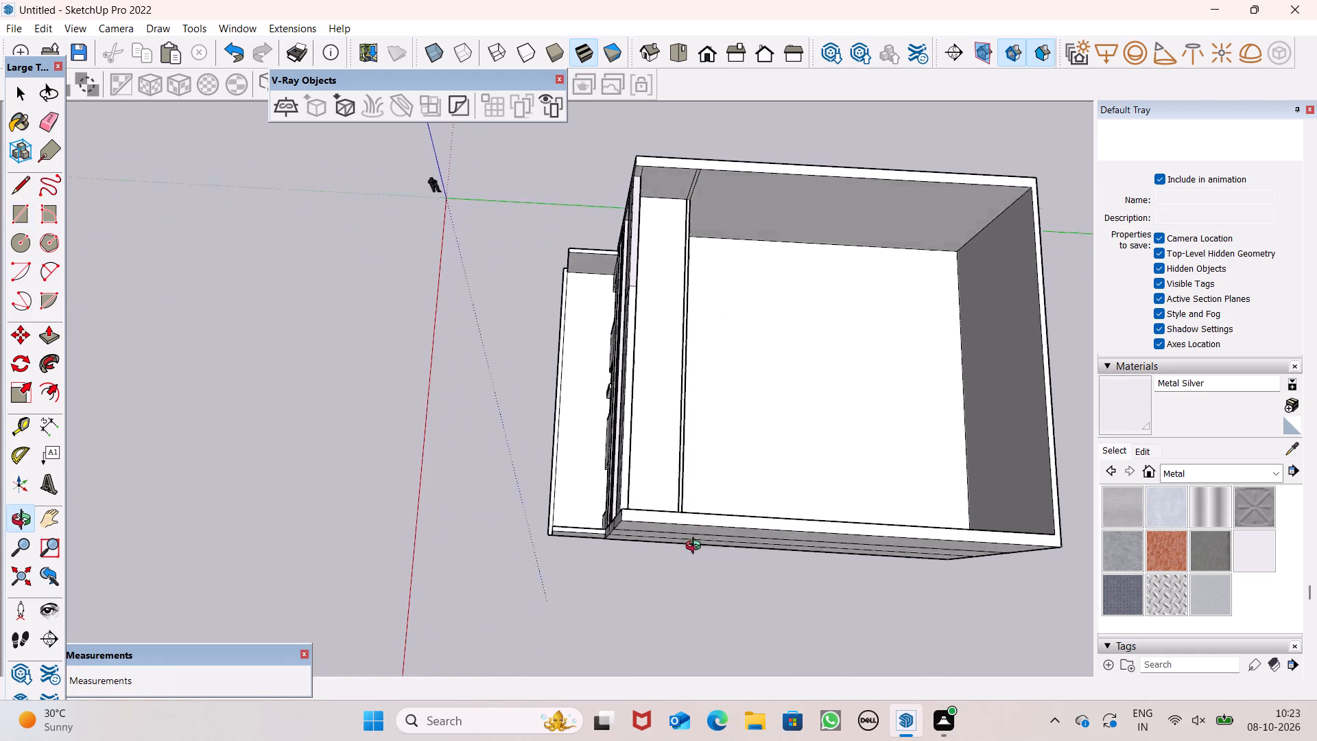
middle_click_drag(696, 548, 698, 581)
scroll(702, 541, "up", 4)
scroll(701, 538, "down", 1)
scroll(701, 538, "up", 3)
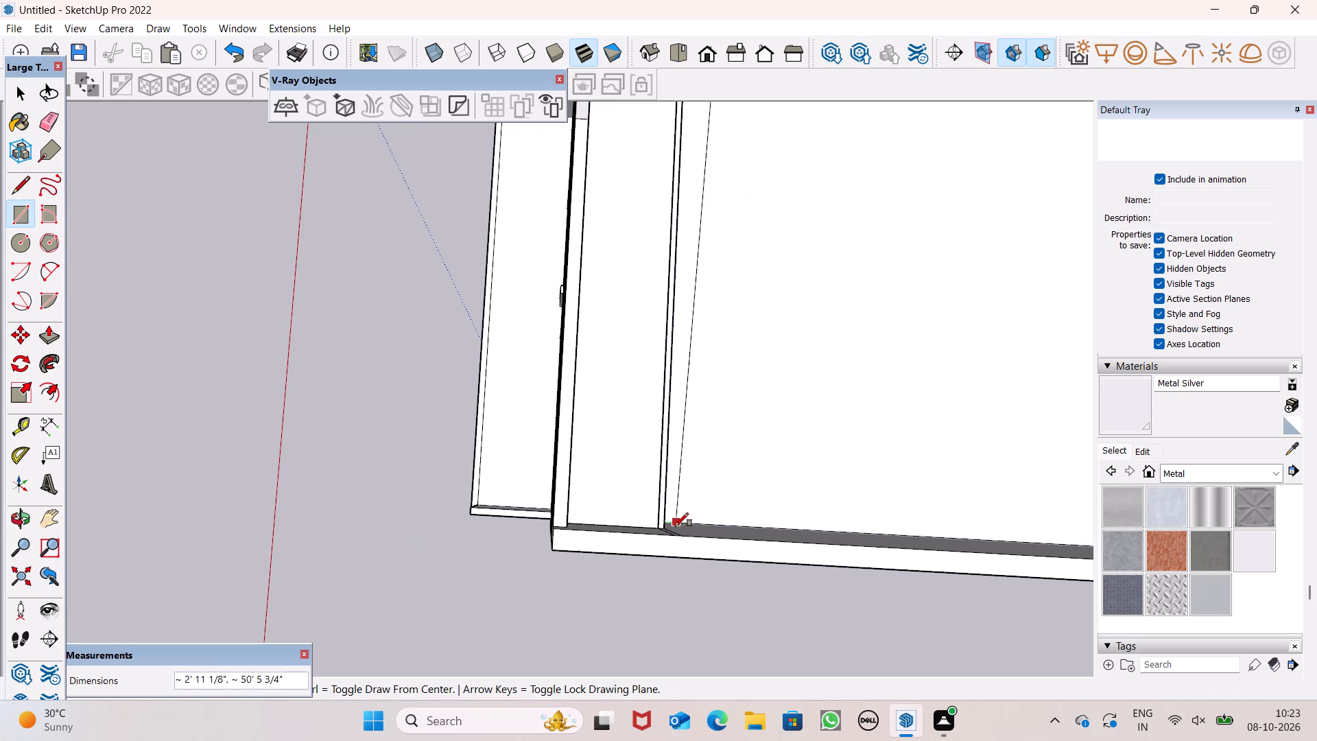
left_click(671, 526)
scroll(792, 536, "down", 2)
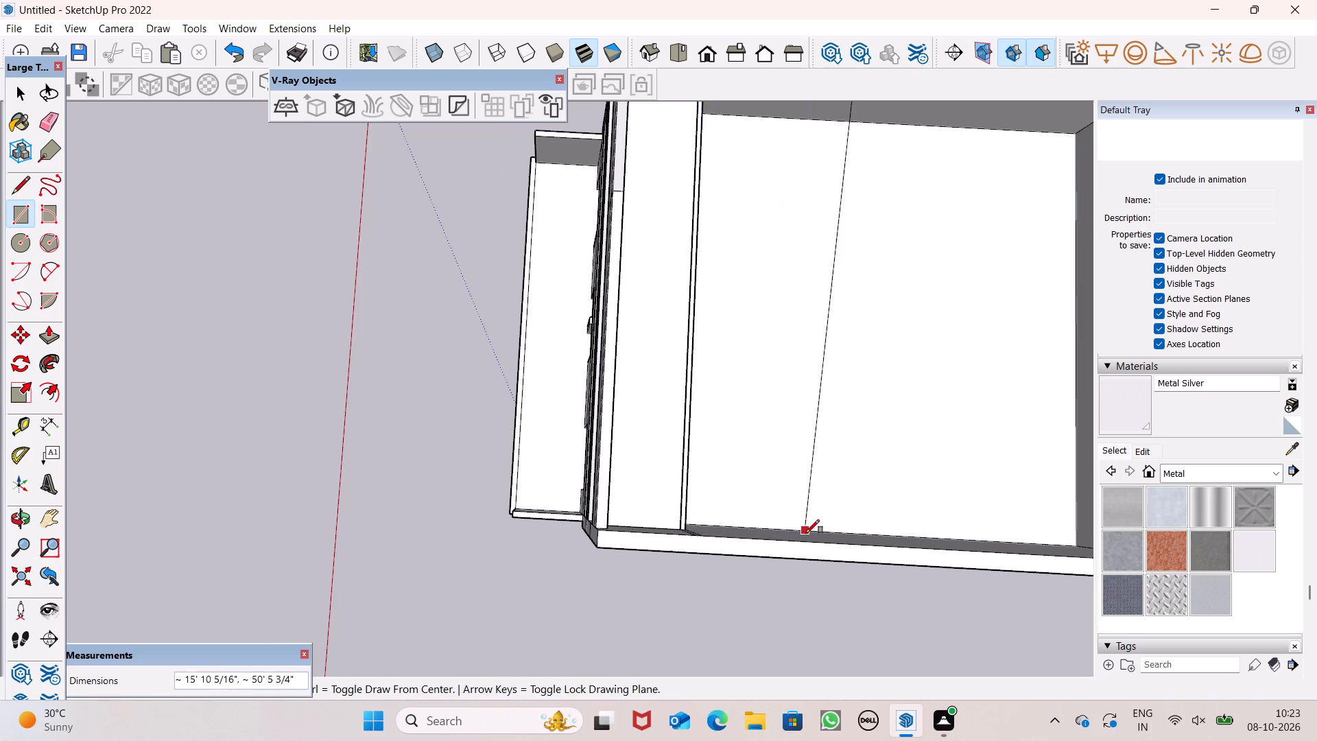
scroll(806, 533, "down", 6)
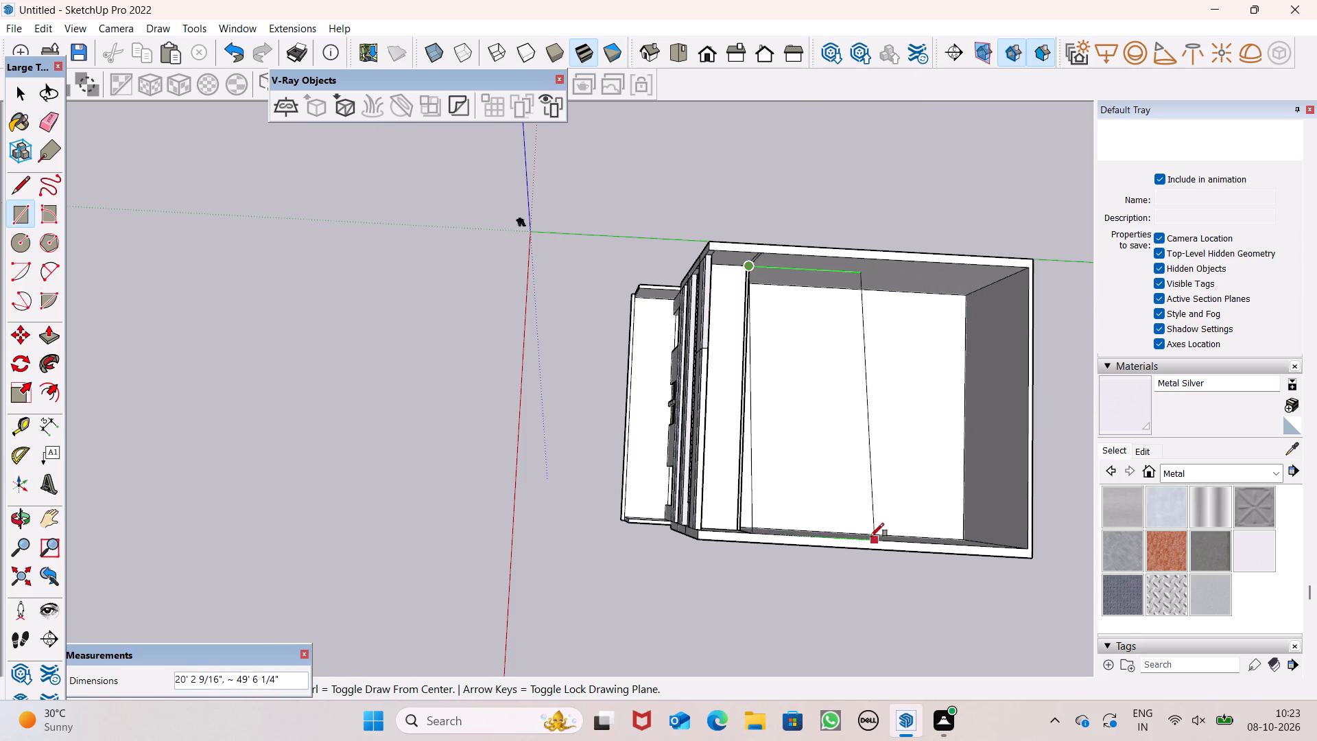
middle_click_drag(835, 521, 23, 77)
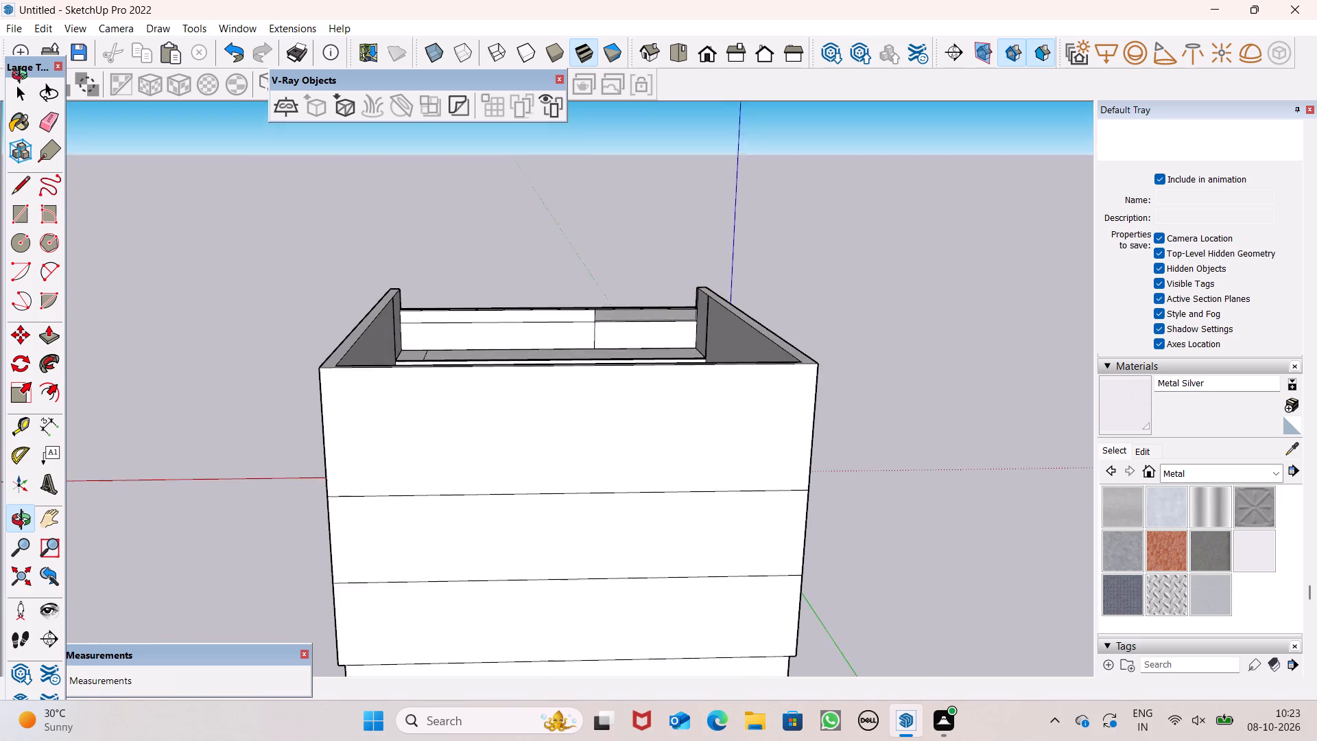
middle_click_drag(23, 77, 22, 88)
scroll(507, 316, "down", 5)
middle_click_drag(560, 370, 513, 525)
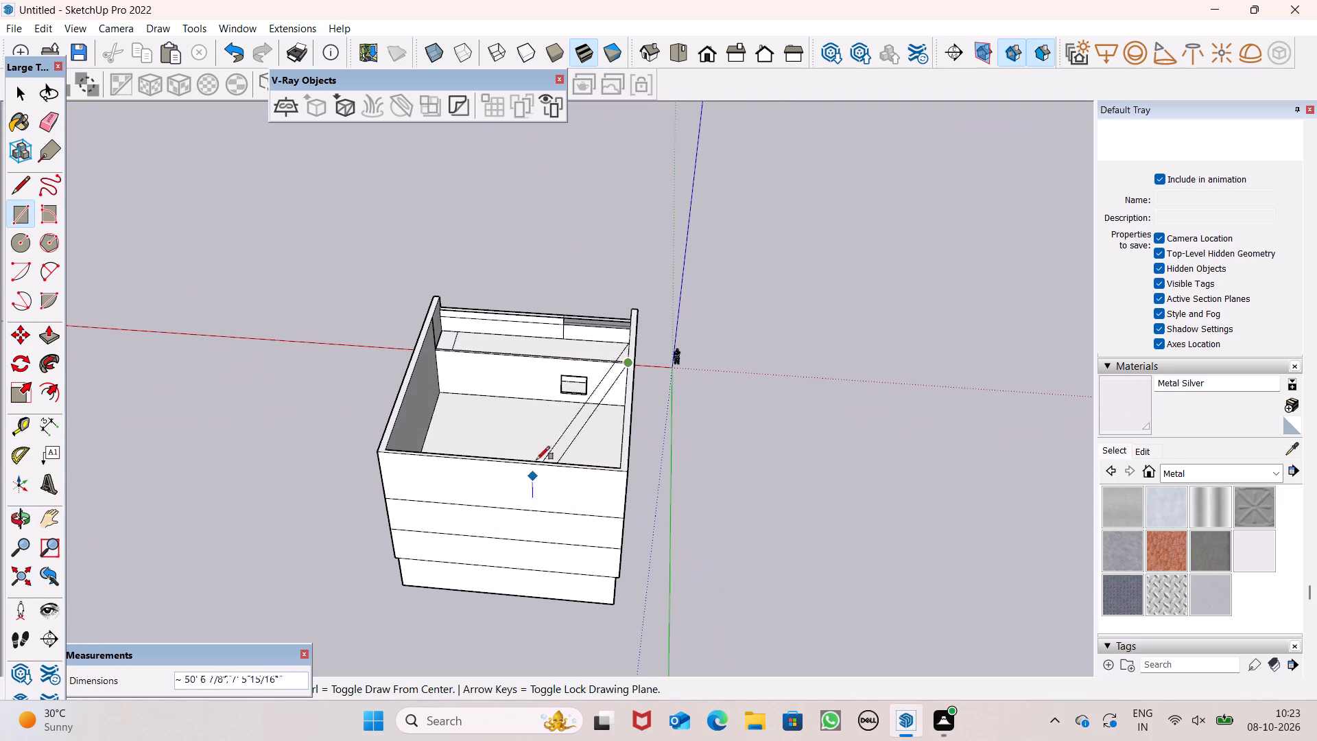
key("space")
Draw a line about 4' long along the top edge of the inner front wall, starting at its side-wall corner.
middle_click_drag(524, 419, 102, 400)
left_click(24, 182)
scroll(543, 303, "up", 3)
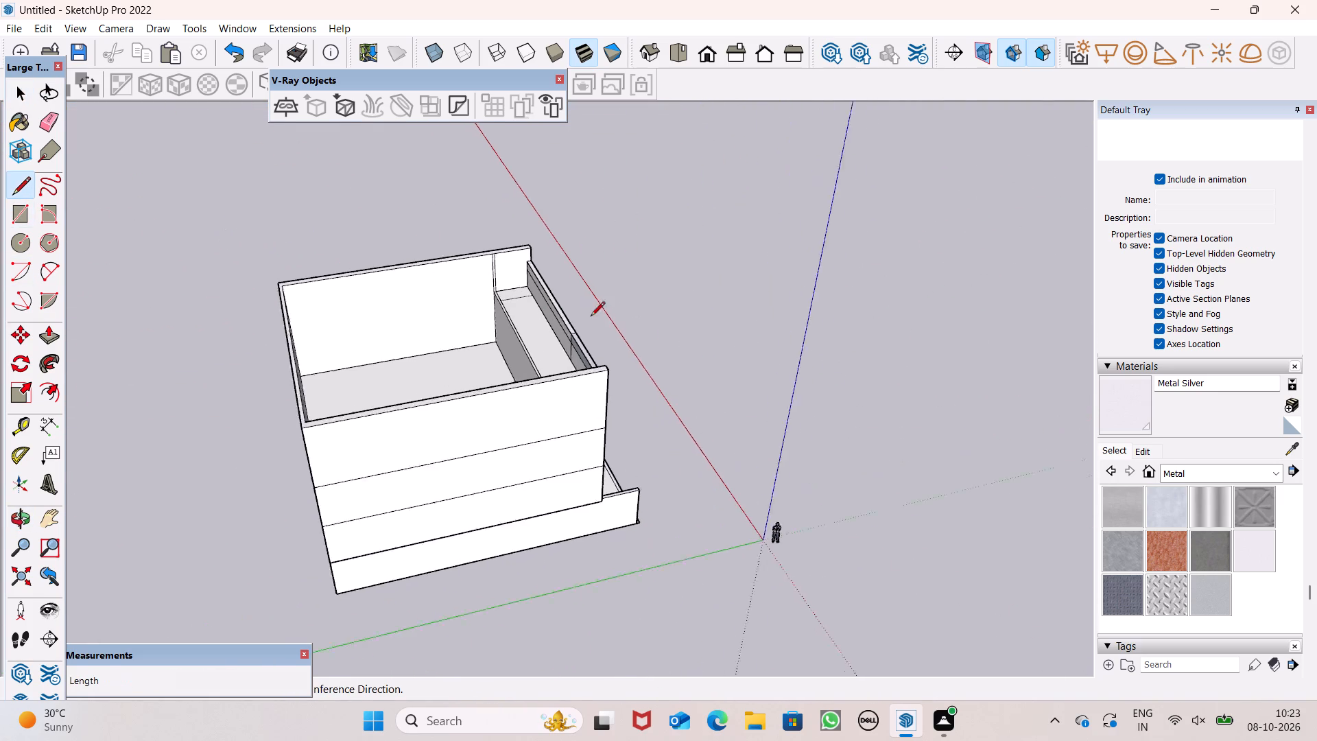
scroll(591, 317, "up", 3)
scroll(464, 287, "up", 6)
left_click(475, 283)
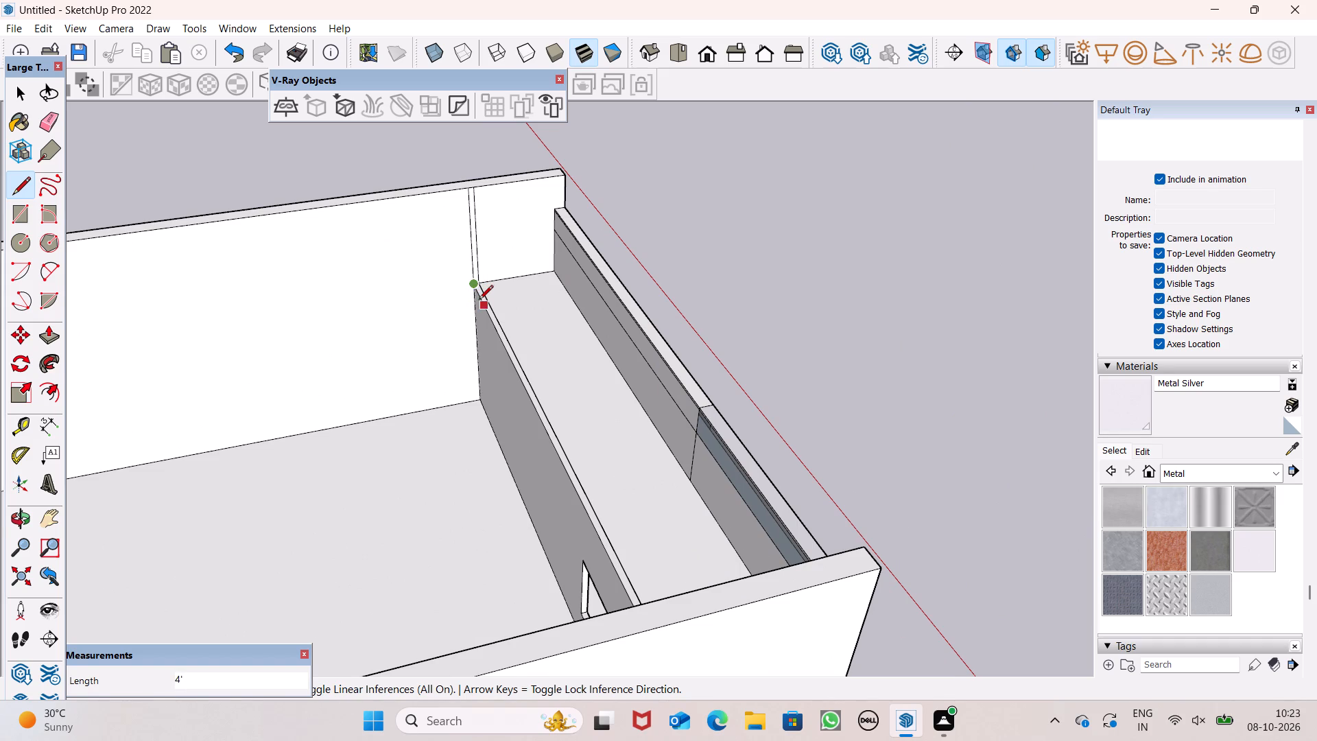
scroll(479, 301, "up", 10)
left_click(482, 301)
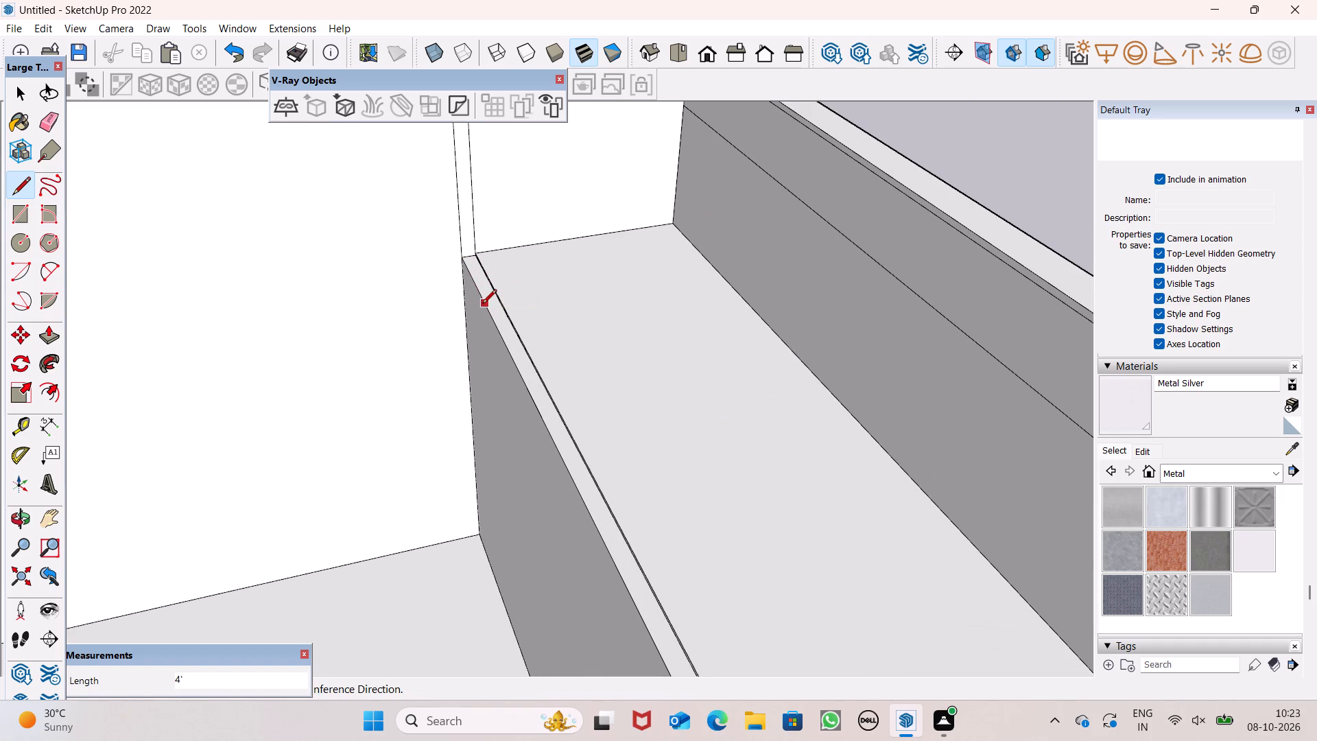
Draw a 48' 6" by about 10' 9" rectangle between the side walls, starting along the inner front wall's top edge toward the rear.
scroll(493, 275, "down", 4)
scroll(595, 288, "down", 11)
scroll(634, 318, "up", 1)
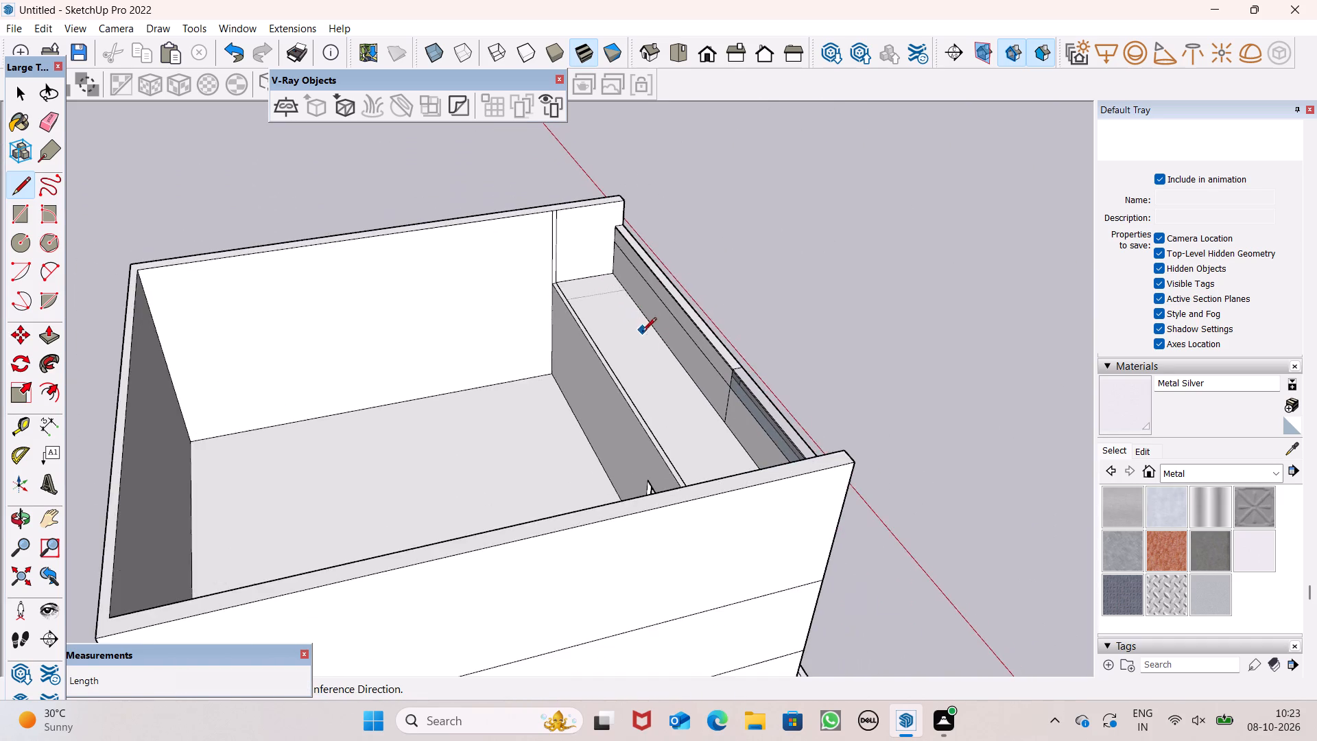
middle_click_drag(647, 353, 560, 410)
scroll(559, 337, "down", 3)
middle_click_drag(615, 382, 475, 467)
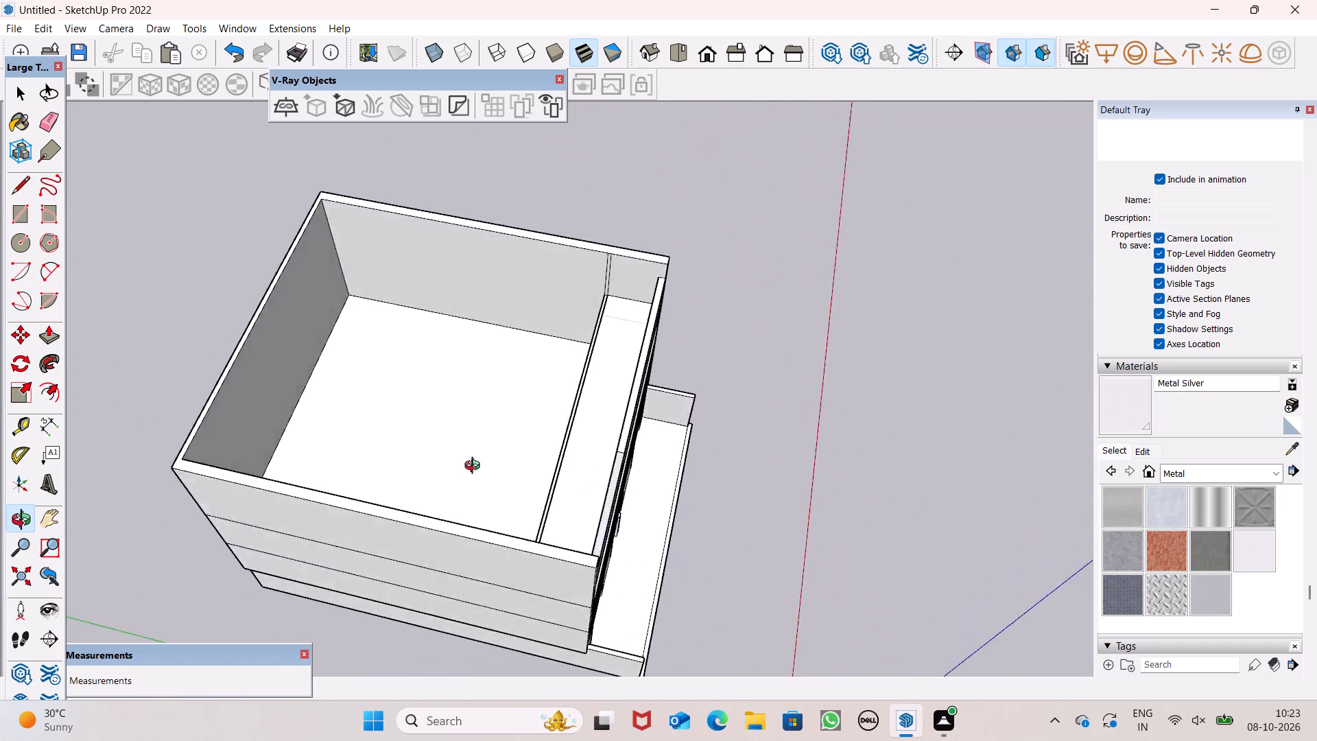
middle_click_drag(475, 467, 0, 461)
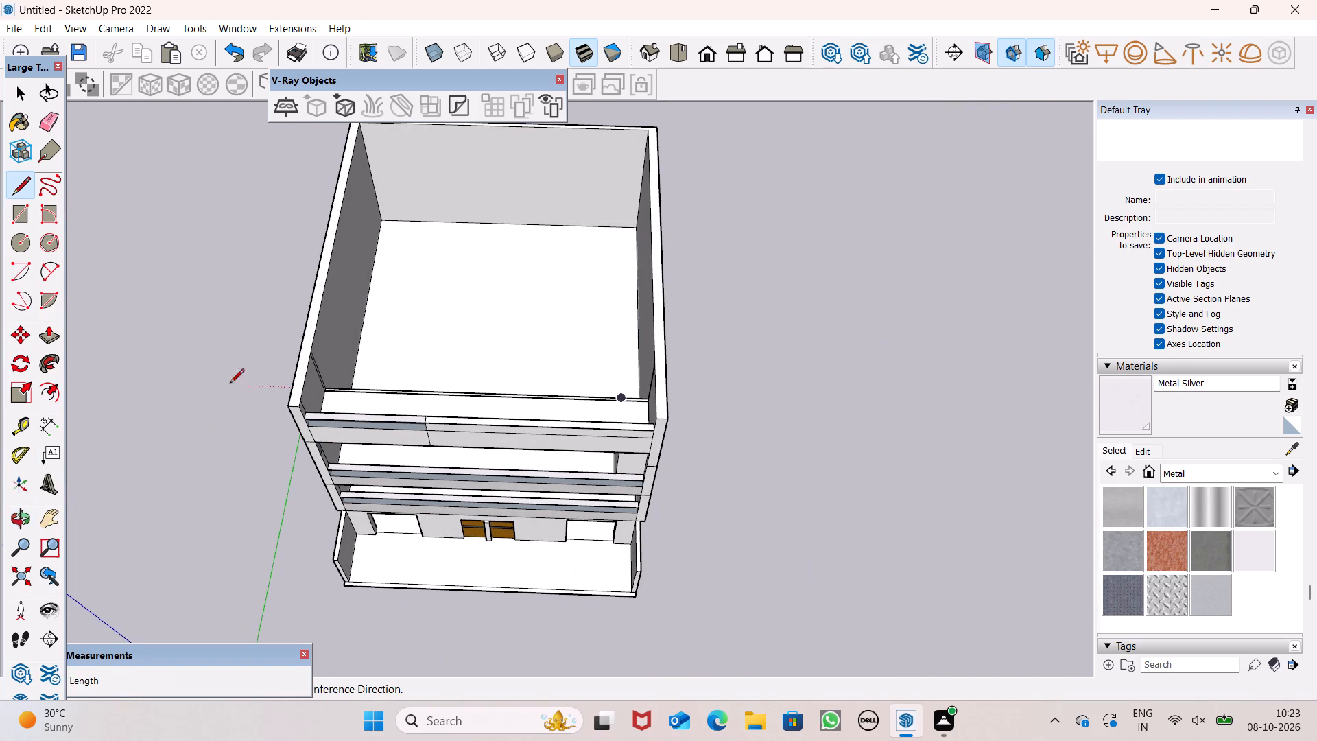
left_click(30, 215)
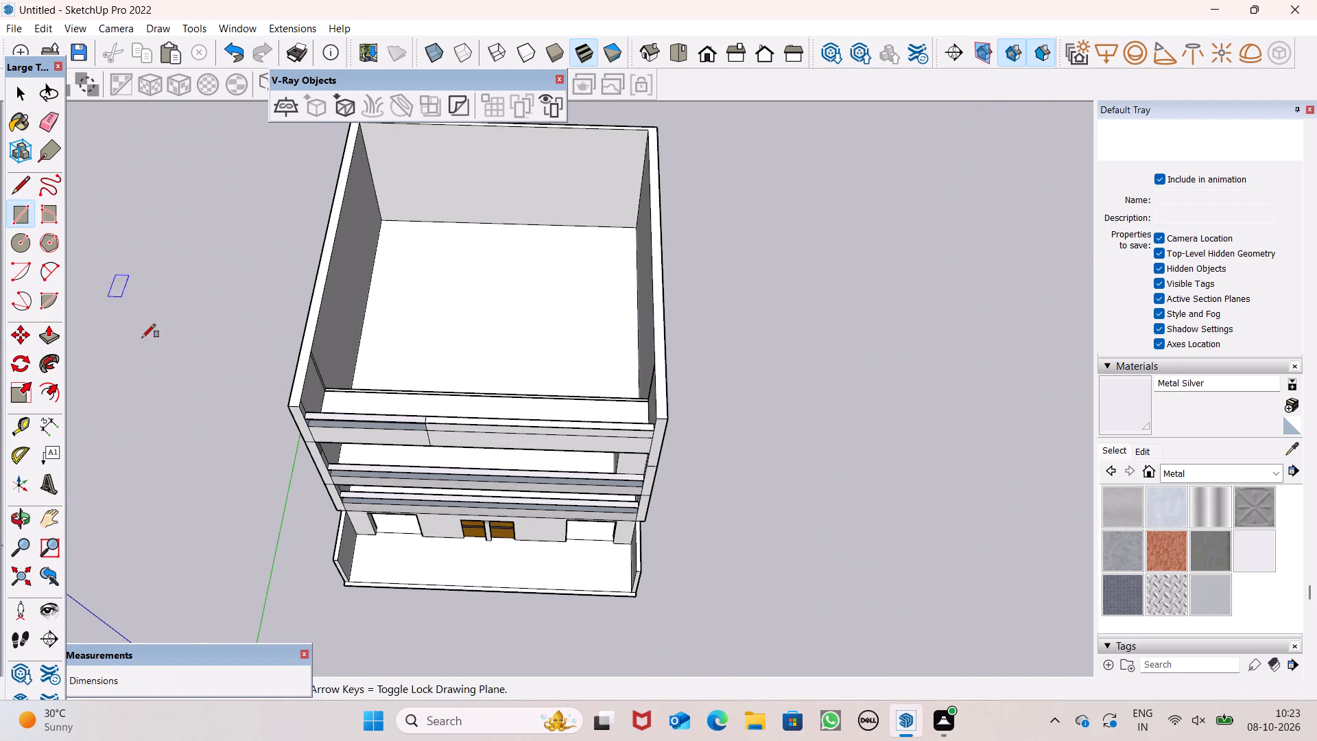
scroll(253, 401, "down", 2)
scroll(469, 320, "down", 4)
scroll(425, 309, "up", 5)
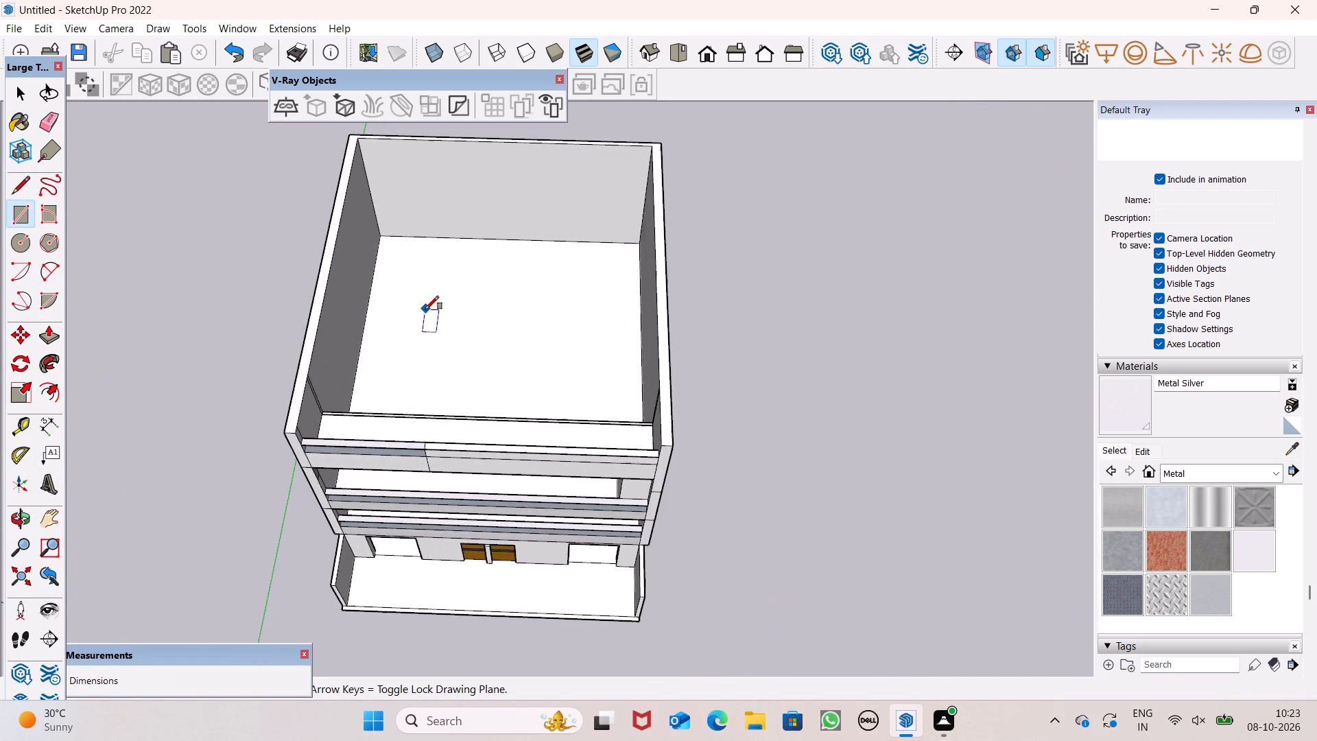
middle_click_drag(410, 315, 409, 395)
scroll(409, 395, "up", 1)
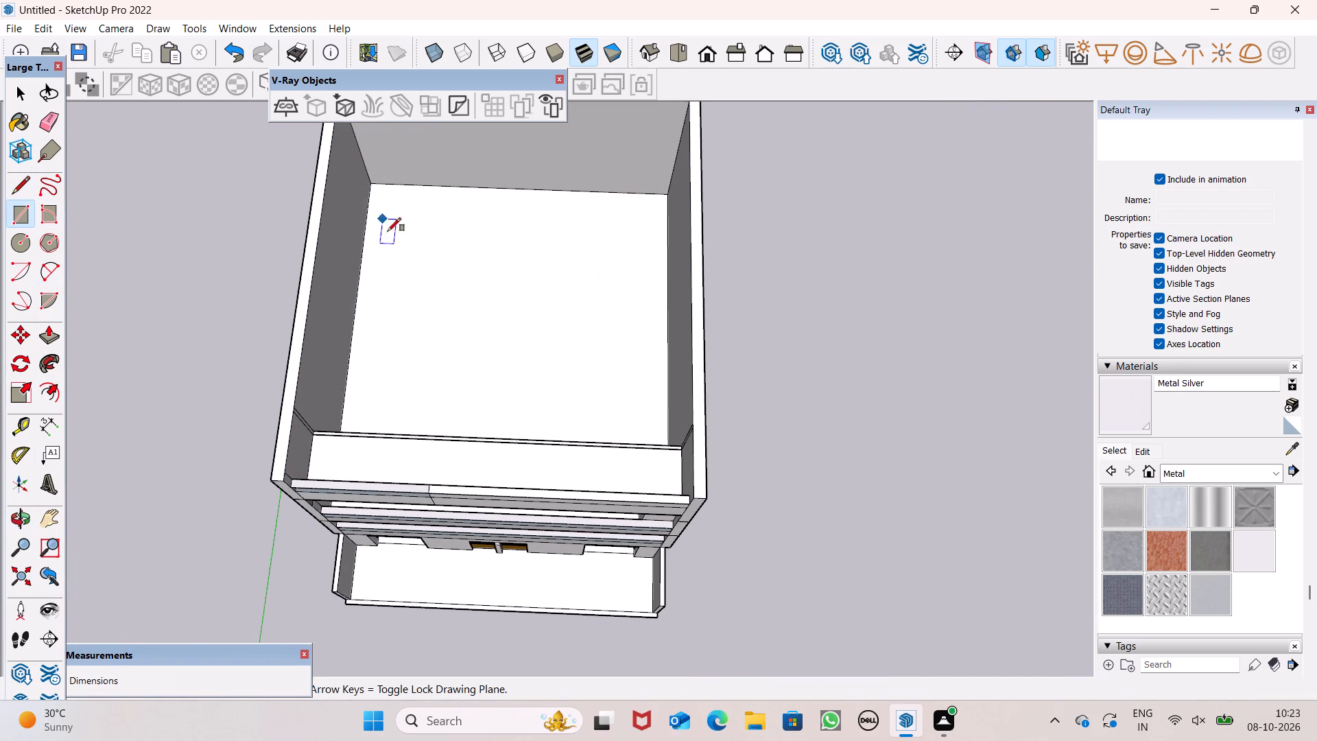
left_click(321, 428)
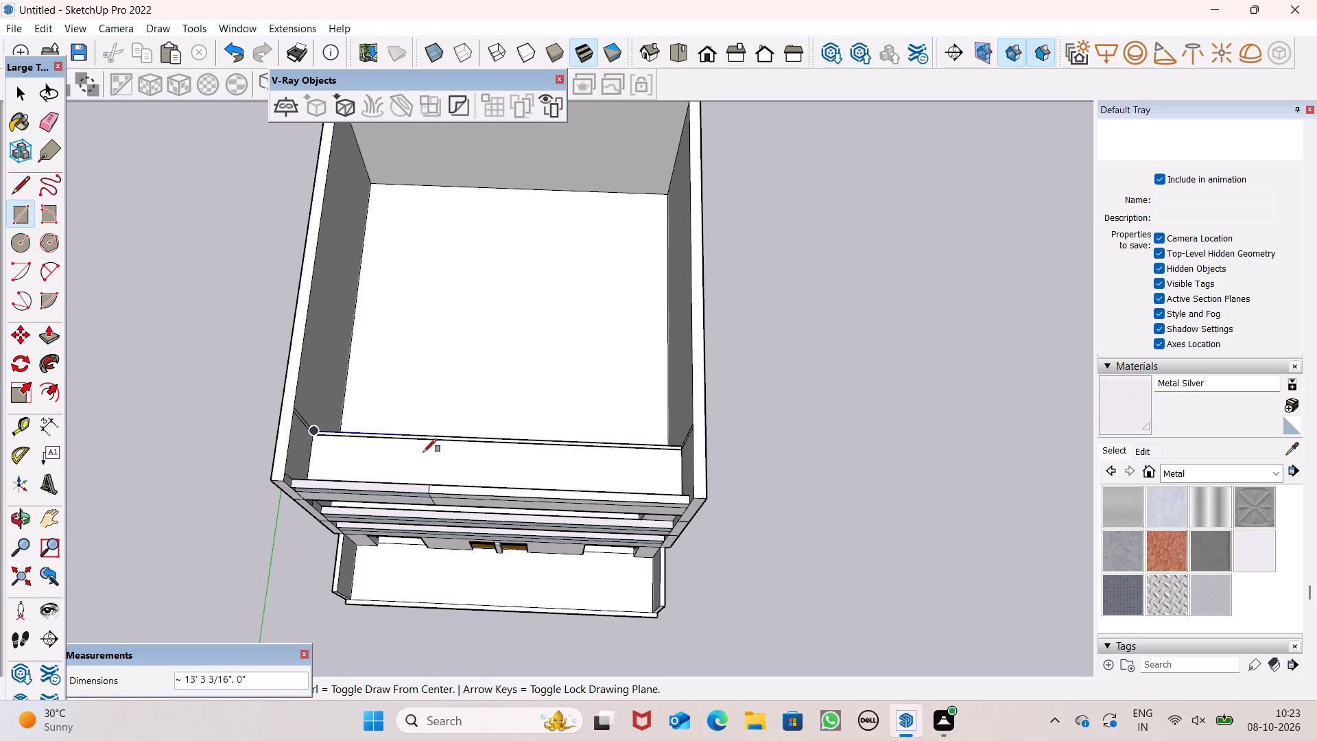
scroll(678, 443, "up", 10)
left_click(691, 452)
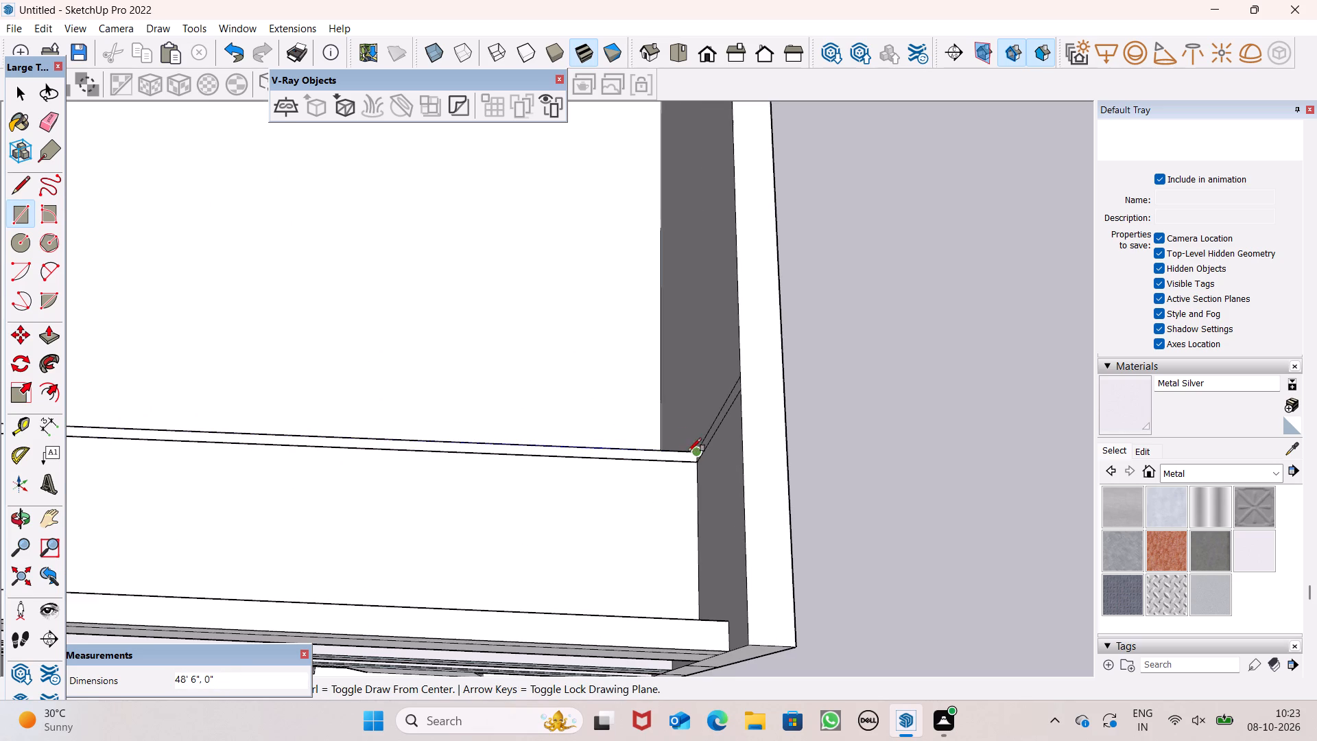
scroll(703, 279, "down", 10)
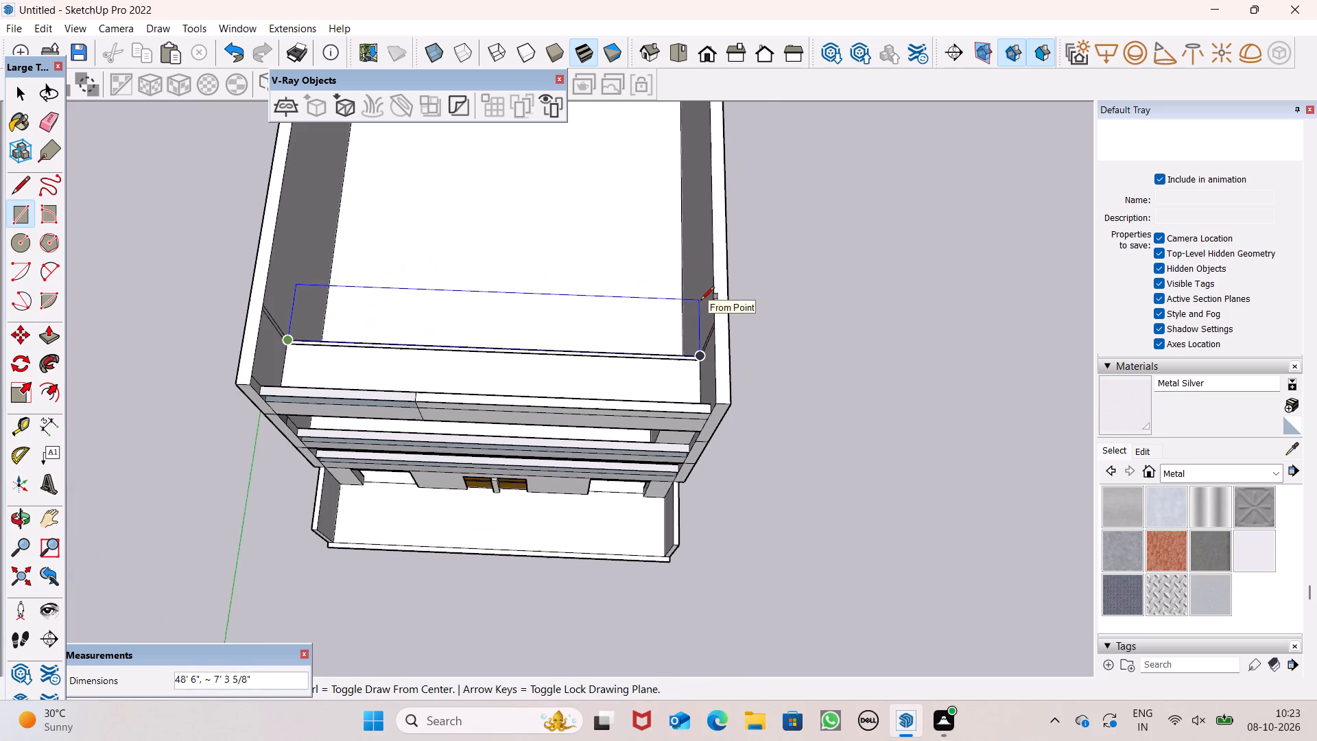
scroll(690, 338, "down", 7)
middle_click_drag(685, 349, 396, 448)
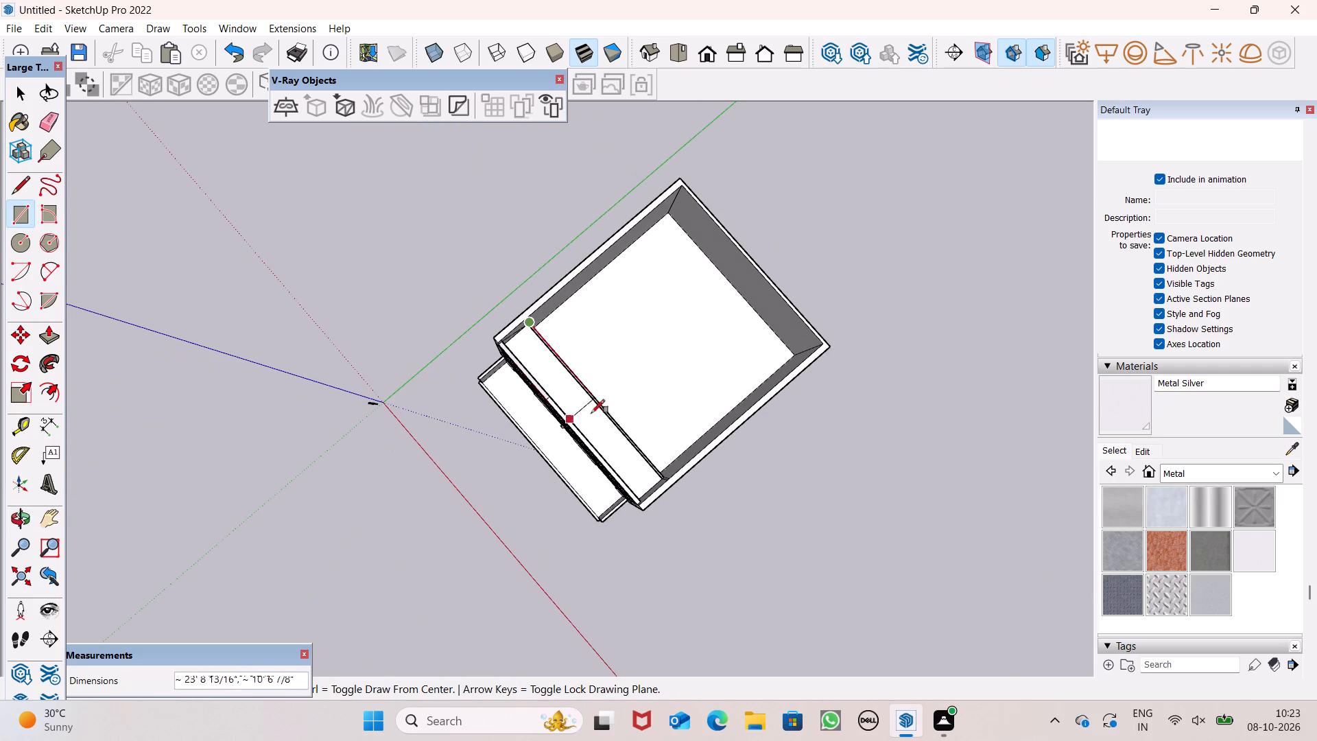
scroll(669, 480, "up", 9)
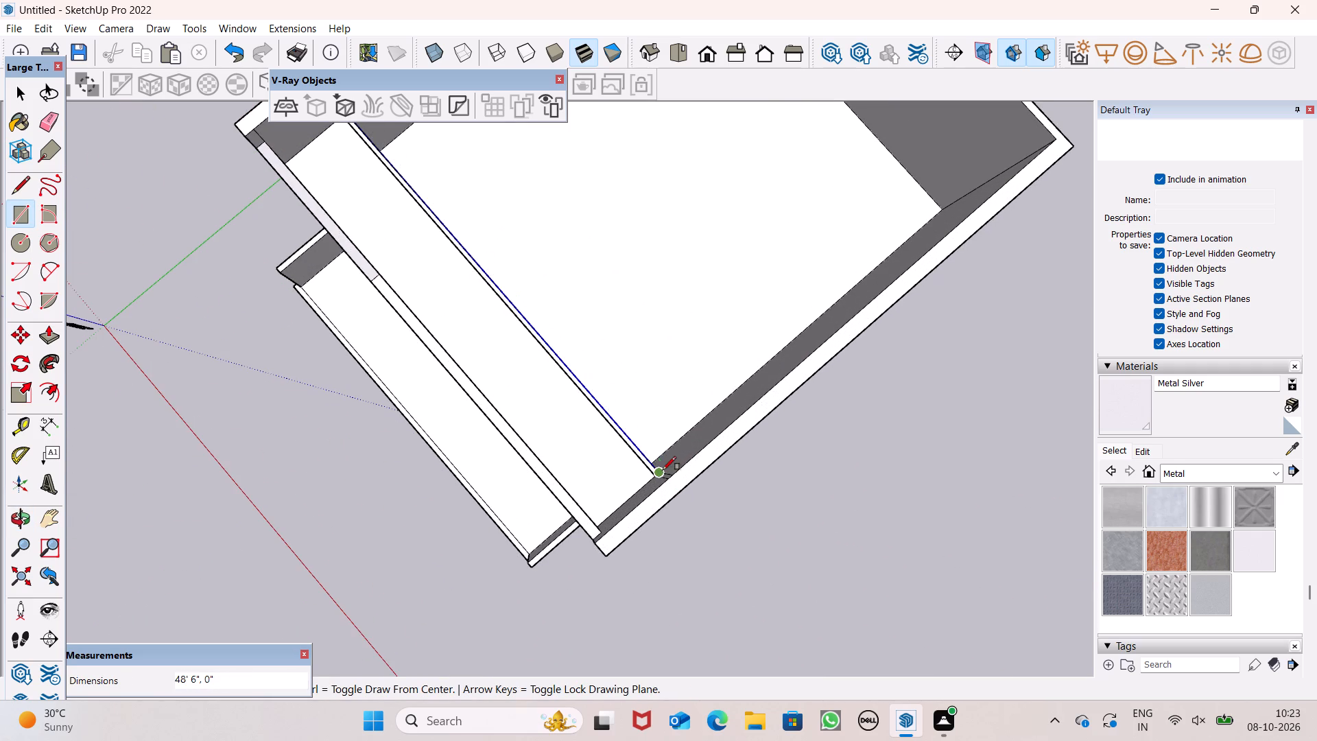
scroll(661, 470, "up", 12)
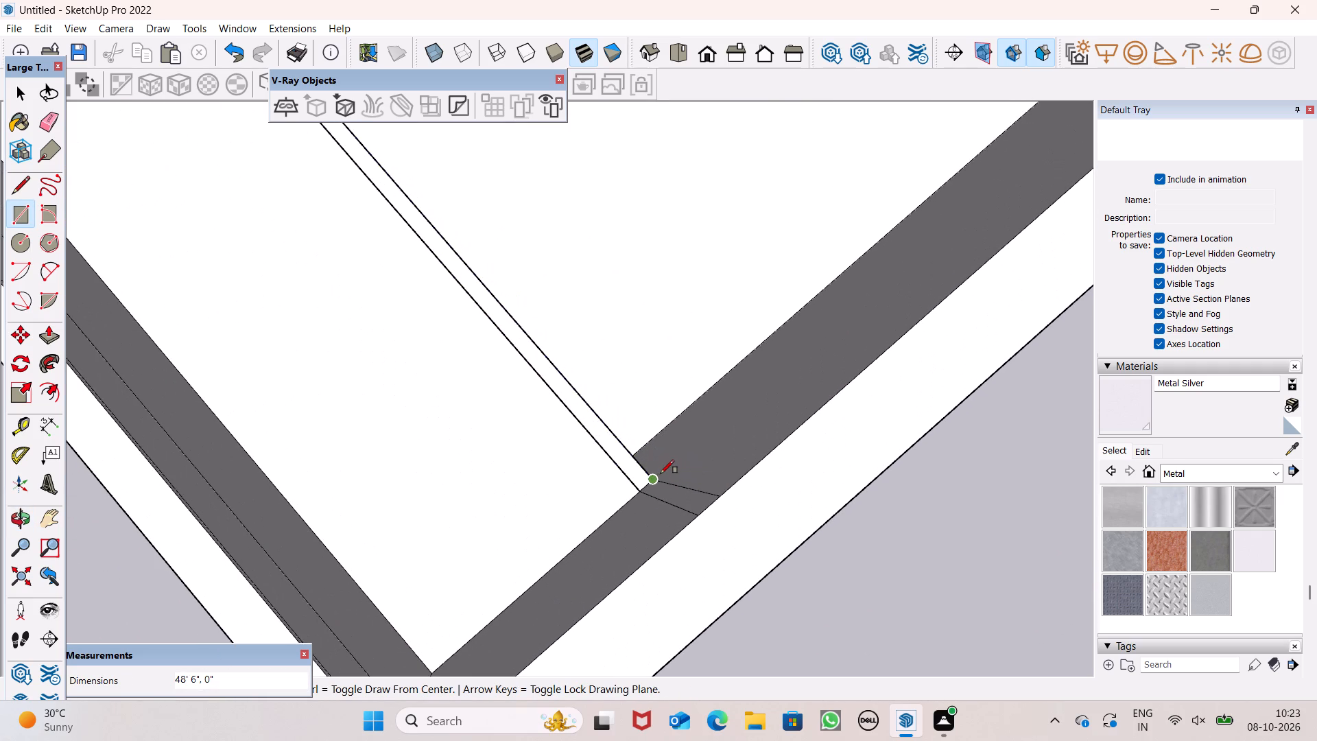
left_click(653, 476)
scroll(774, 398, "down", 1)
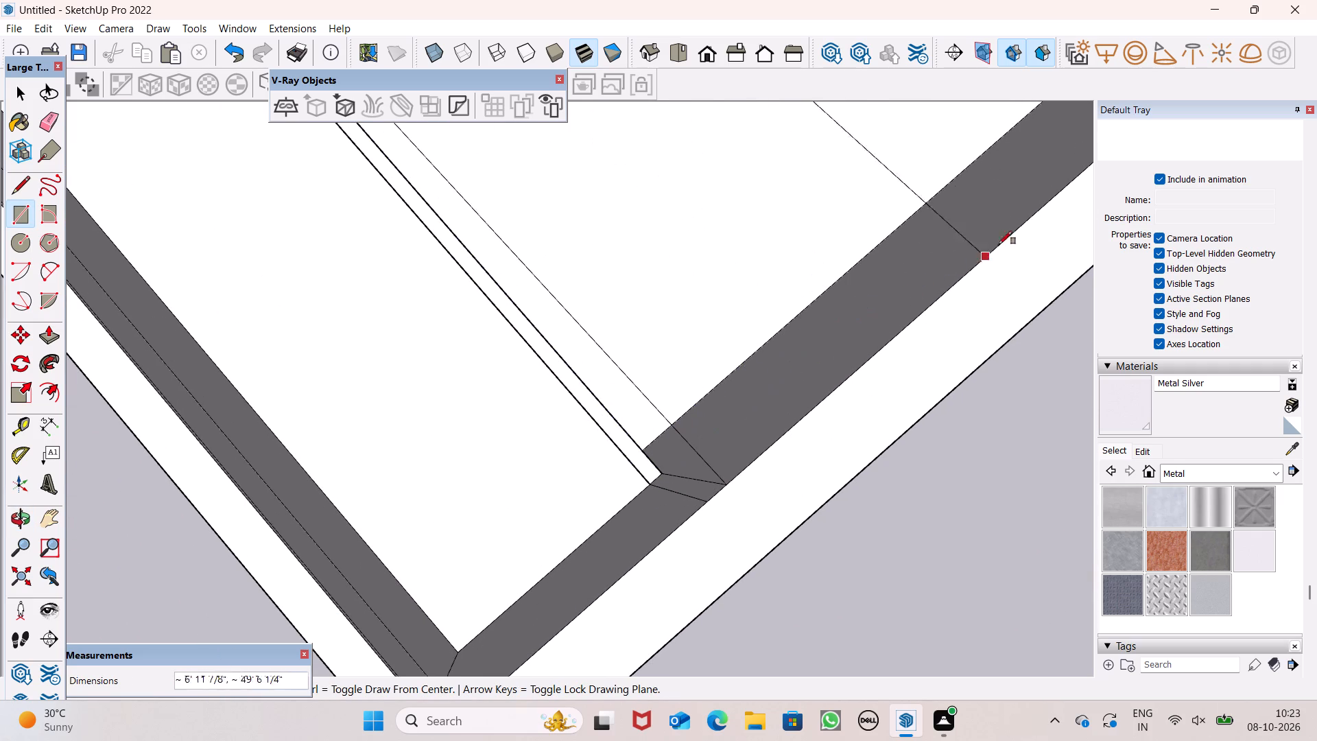
left_click(912, 235)
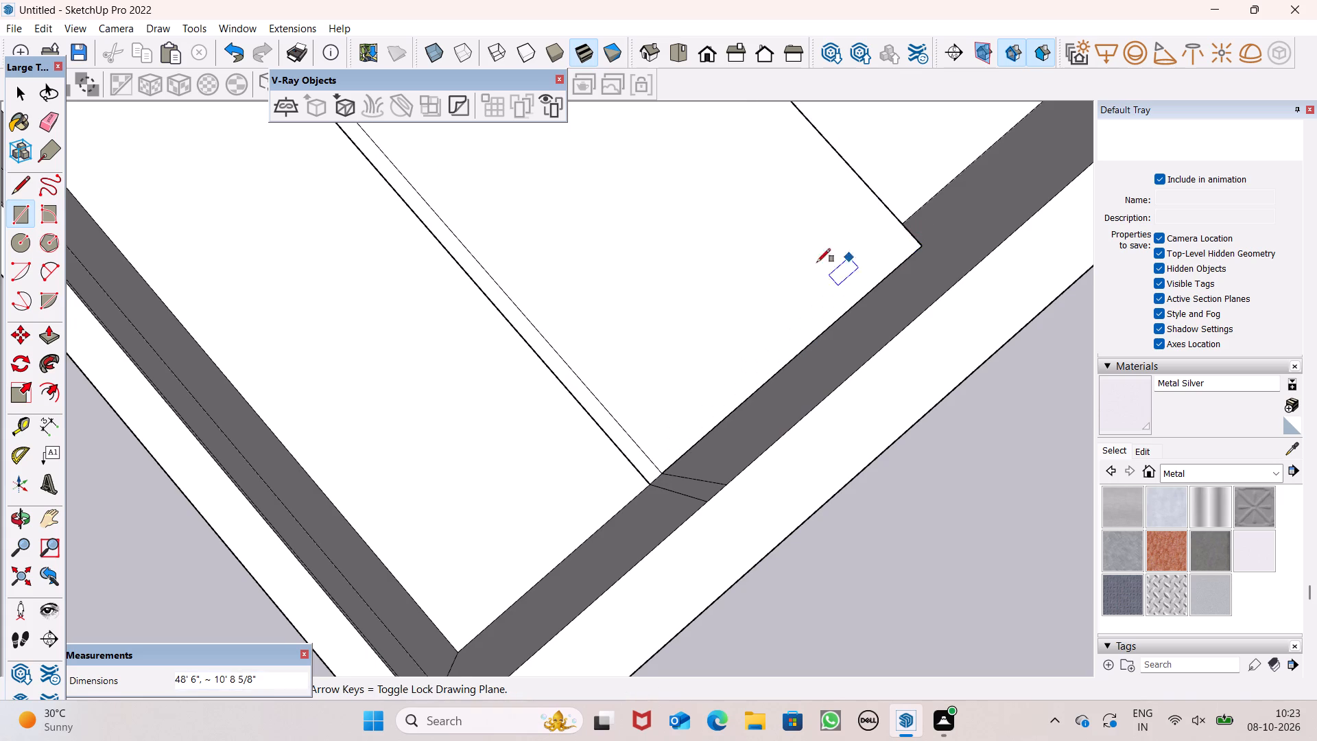
scroll(769, 285, "down", 9)
key("space")
Push/Pull the new roof rectangle behind the inner front wall to a thickness of 1".
scroll(715, 305, "down", 6)
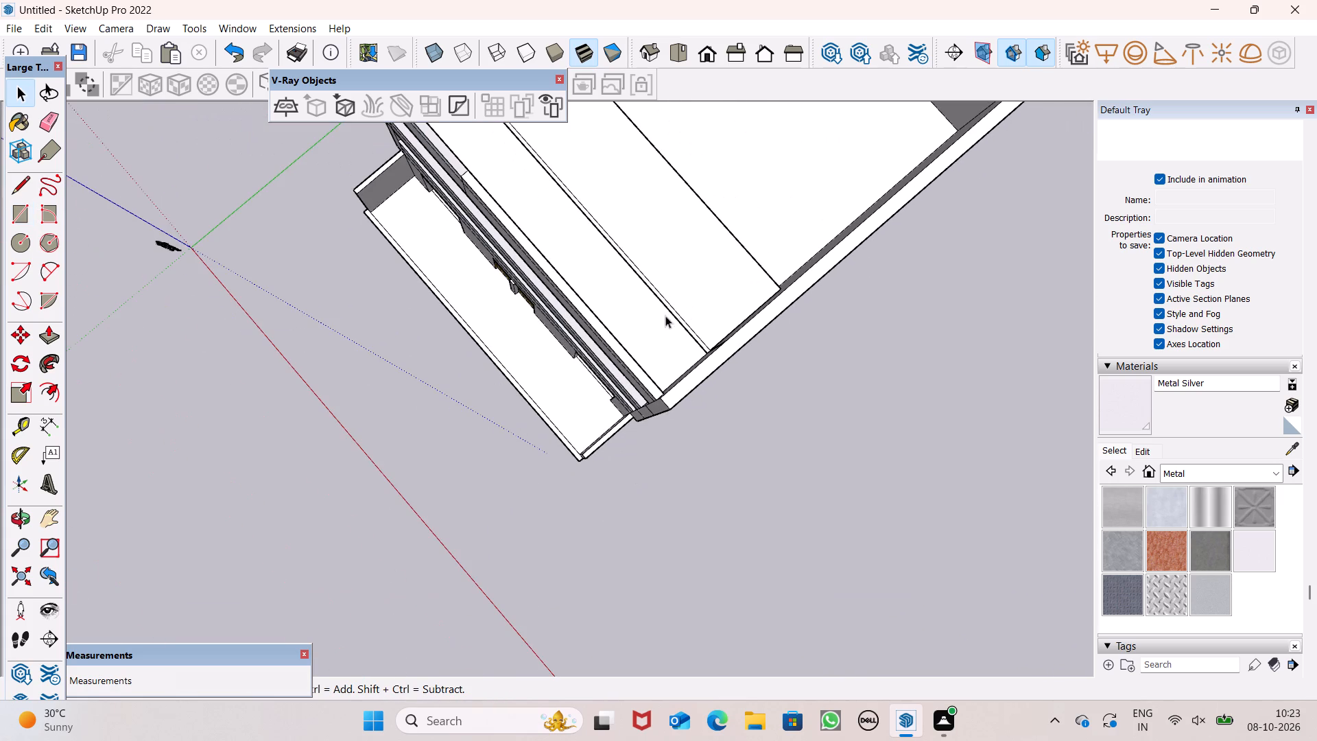
scroll(785, 293, "down", 10)
middle_click_drag(855, 304, 330, 0)
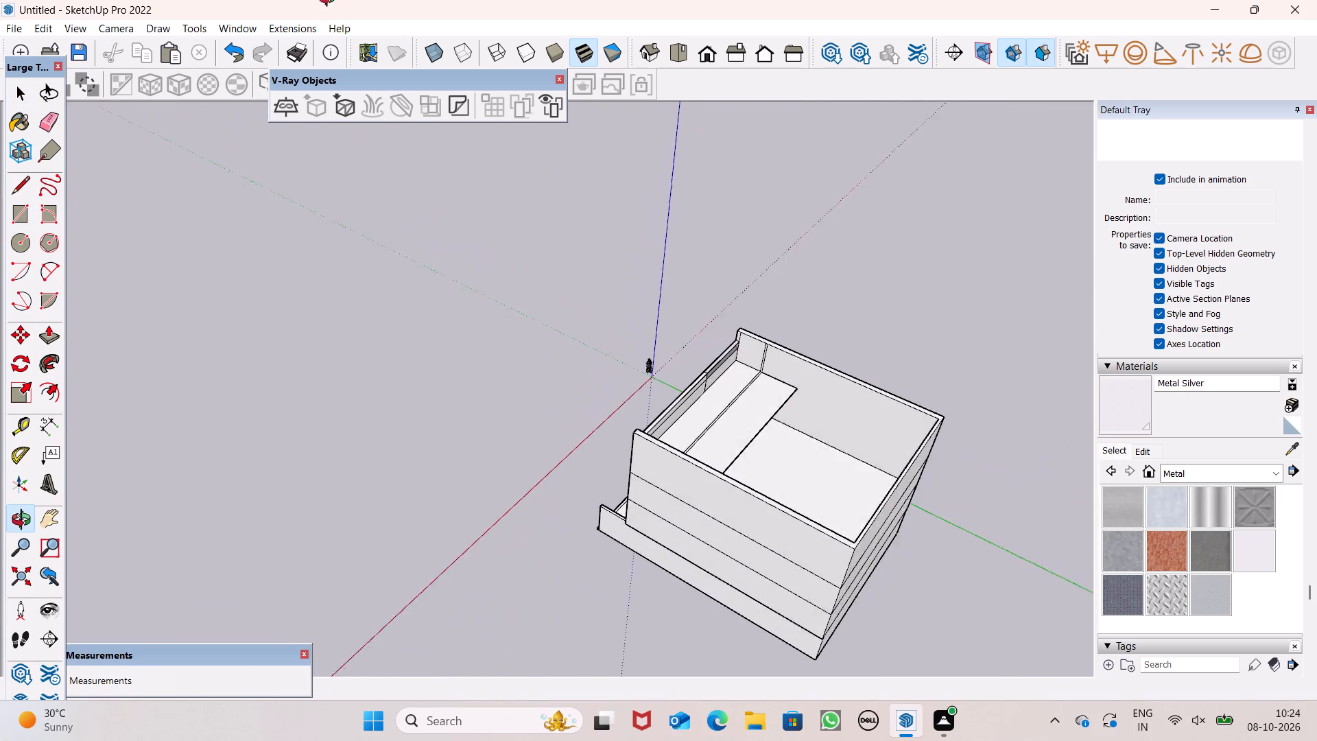
middle_click_drag(330, 0, 306, 0)
scroll(748, 519, "up", 4)
middle_click_drag(765, 478, 687, 390)
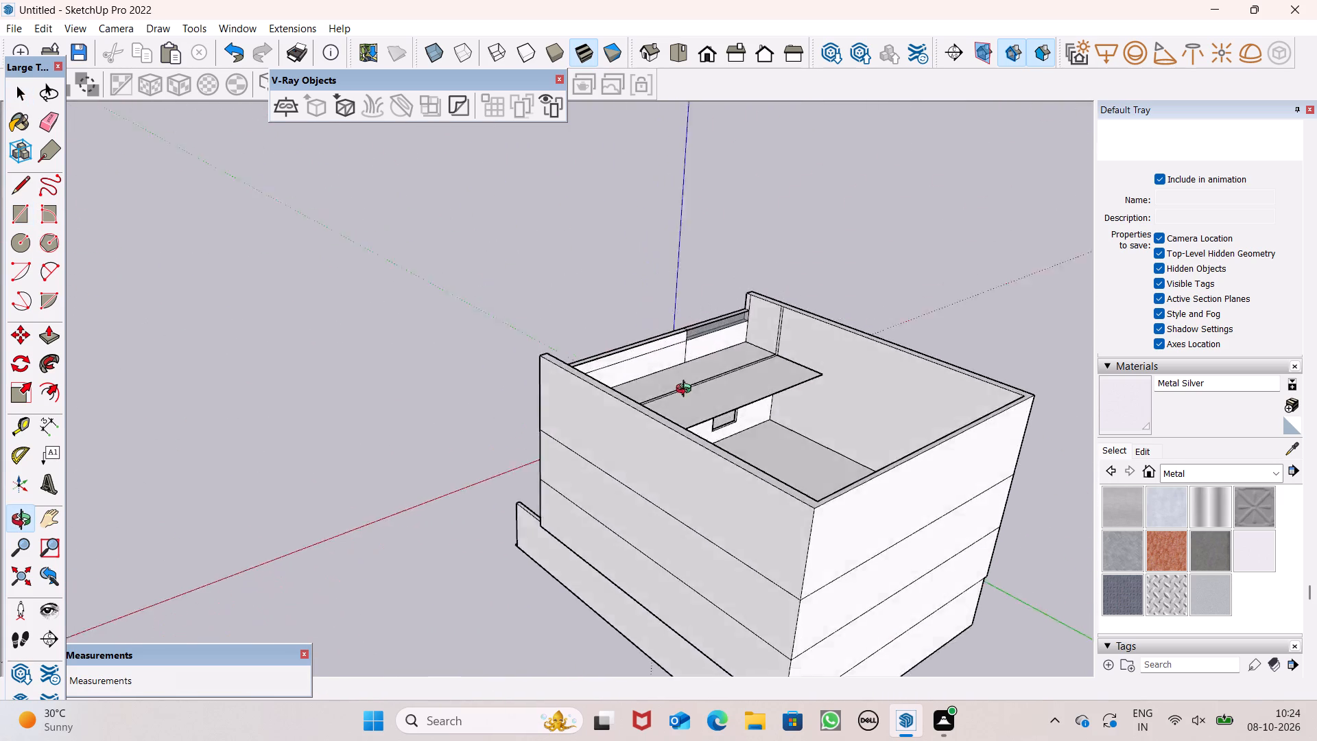
middle_click_drag(687, 390, 521, 348)
scroll(743, 451, "up", 6)
scroll(484, 397, "up", 5)
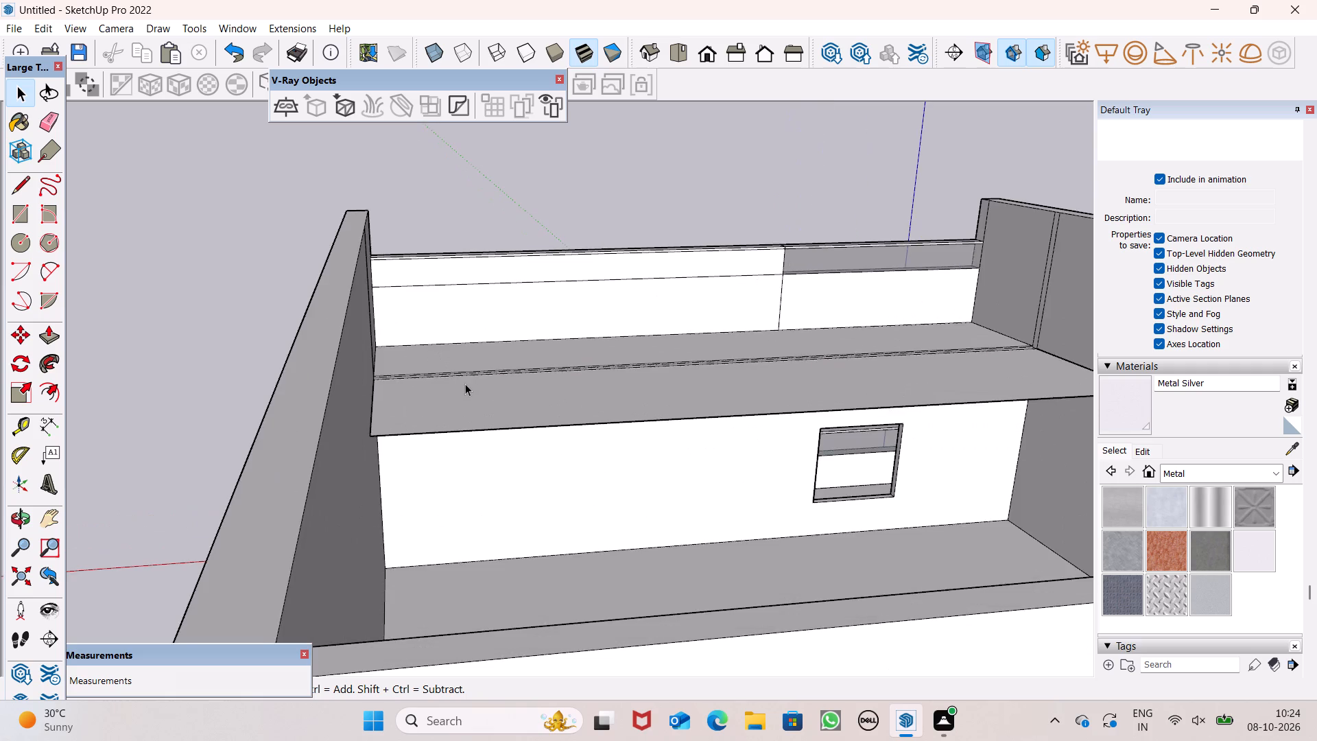
scroll(466, 384, "up", 5)
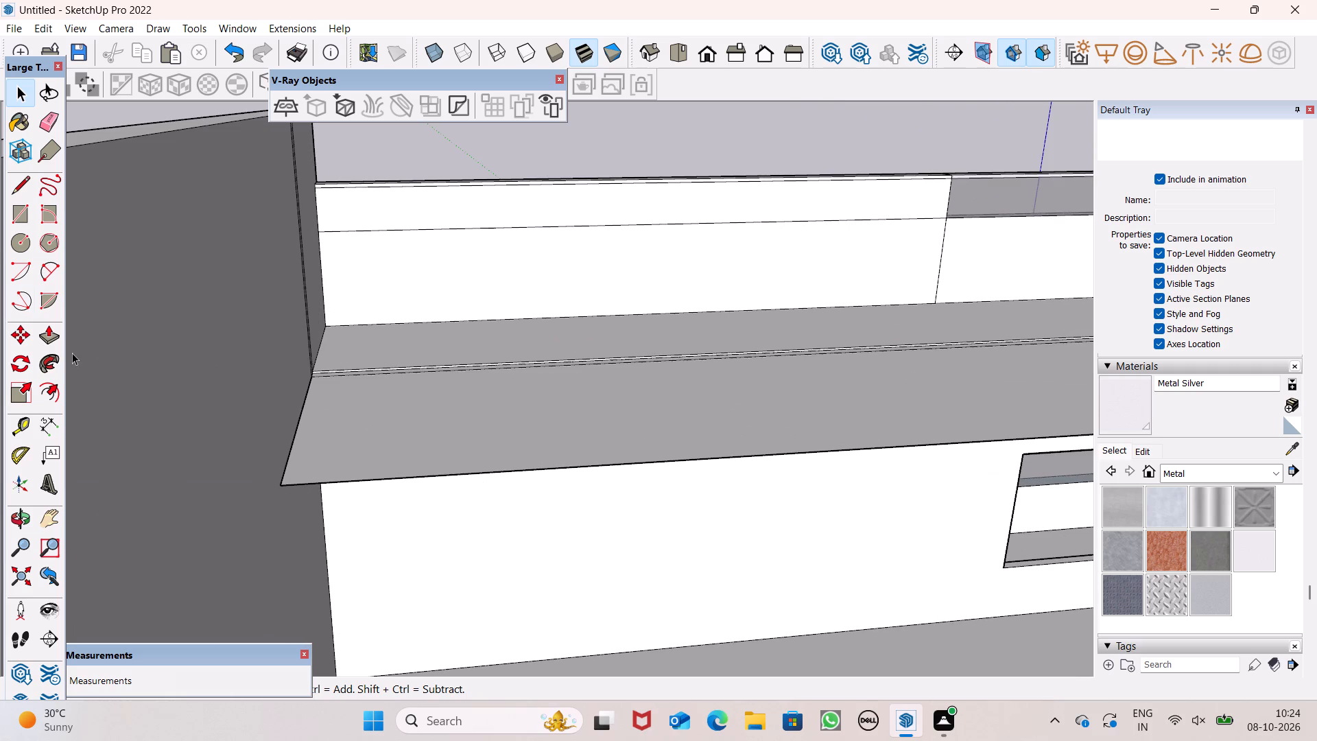
left_click(44, 337)
left_click_drag(344, 427, 343, 426)
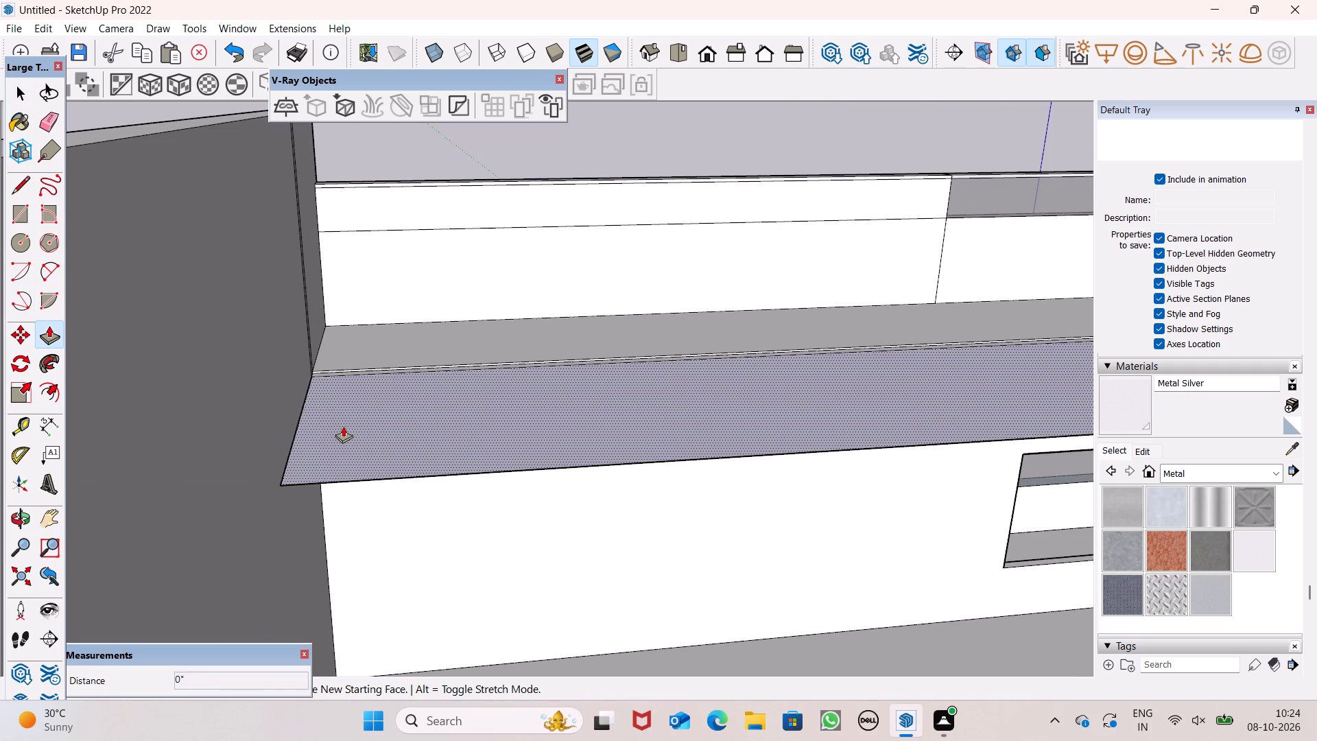
left_click_drag(343, 426, 339, 414)
type("1\"")
key("Return")
key("space")
Extend the thin roof slab toward the rear wall by push/pulling its narrow free edge.
scroll(461, 404, "down", 2)
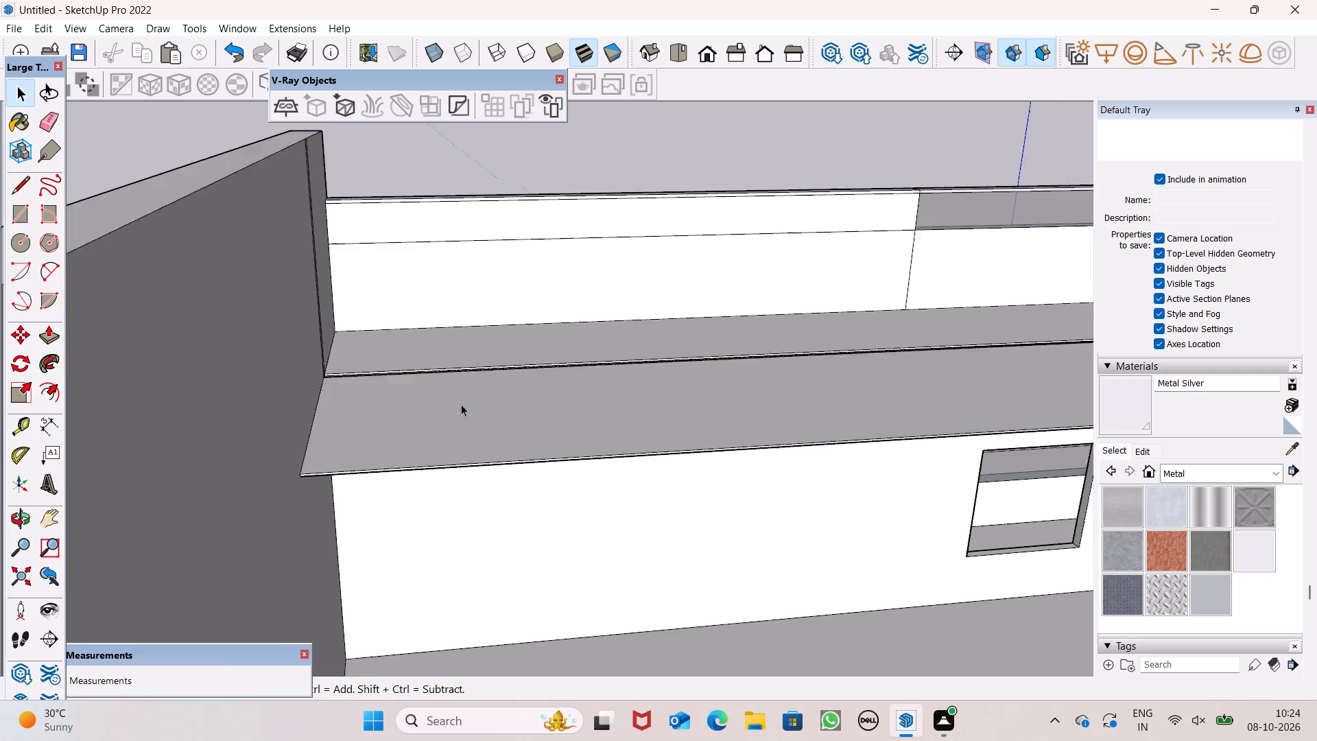
scroll(461, 404, "down", 7)
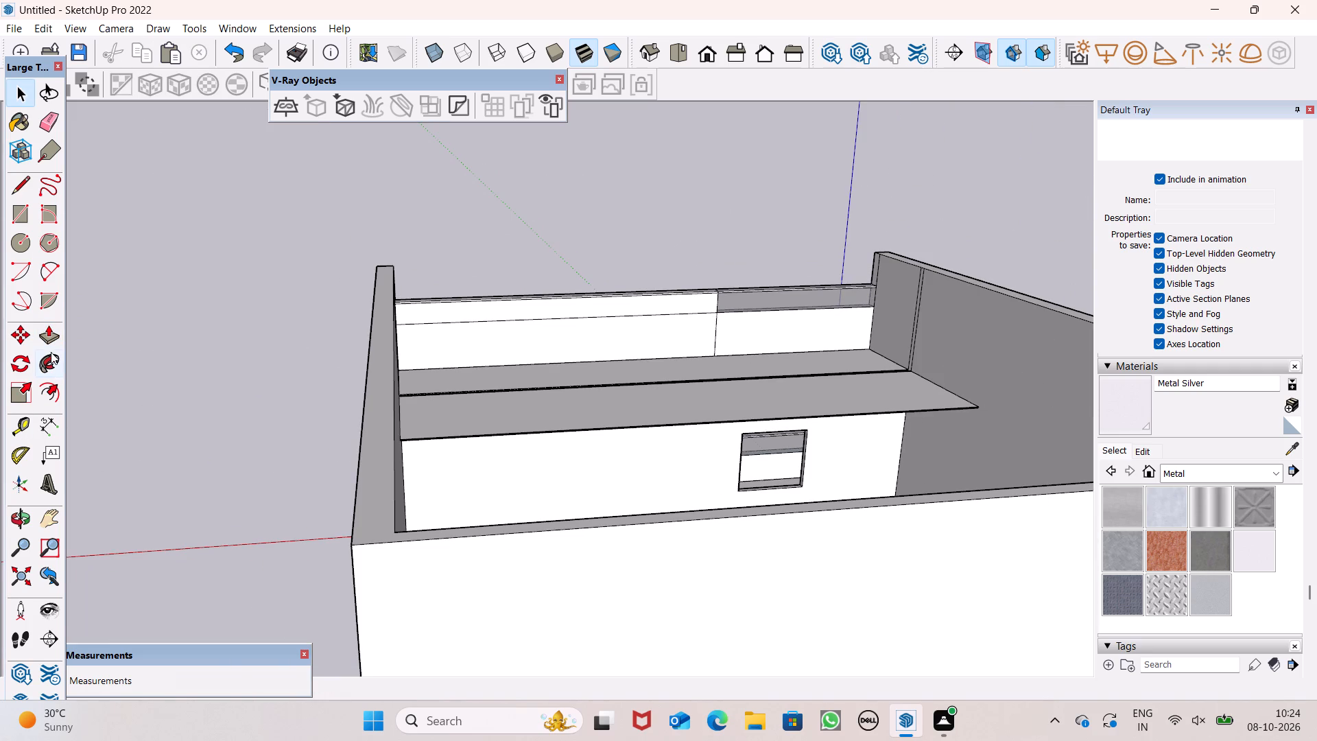
left_click(51, 345)
scroll(523, 442, "up", 5)
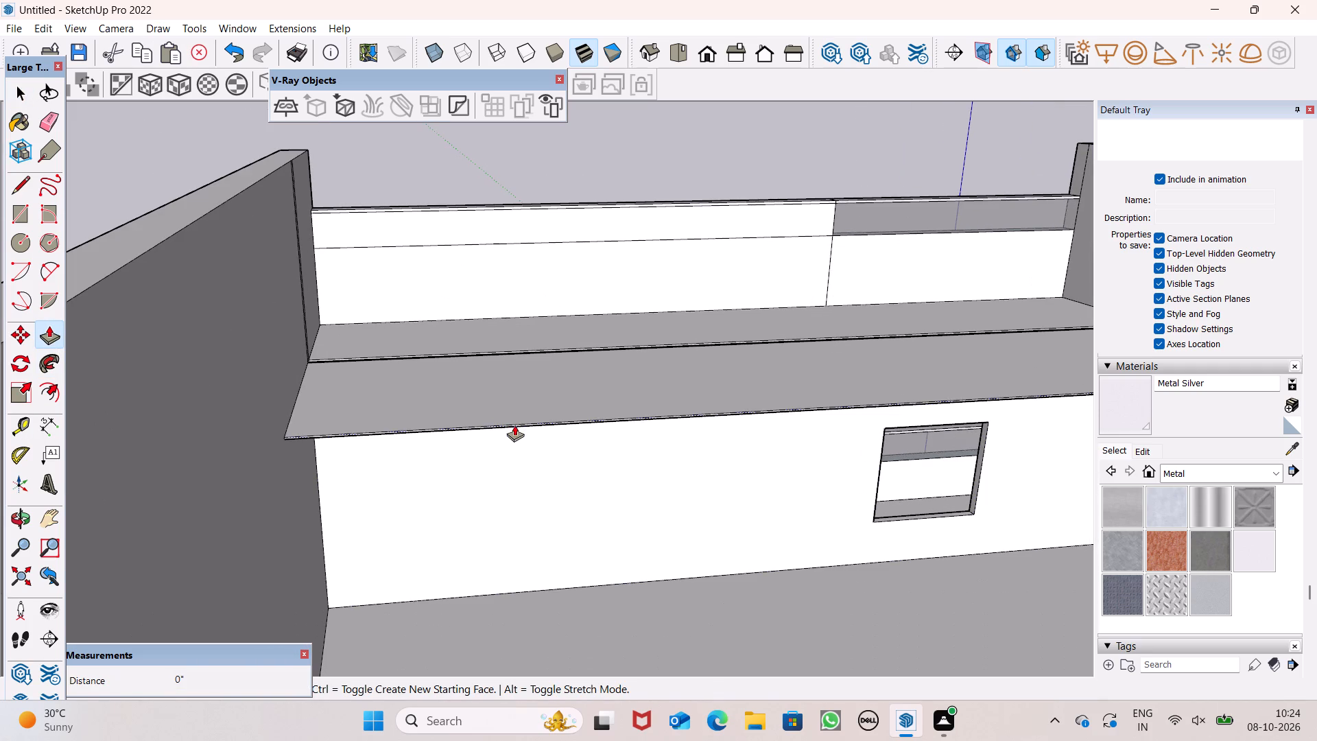
left_click_drag(516, 425, 588, 740)
scroll(644, 435, "down", 10)
key("space")
key("space")
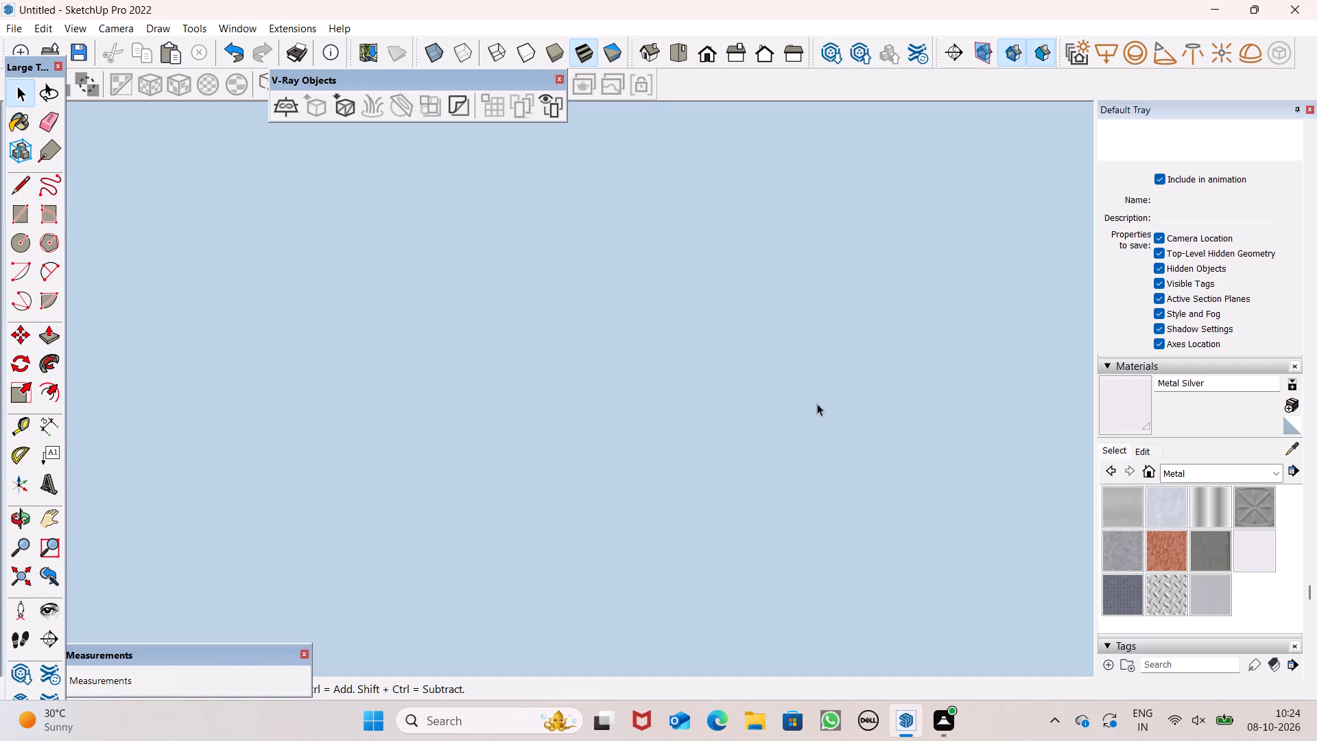
Push/Pull the roof slab's free edge further toward the rear wall to cover the remaining open strip.
scroll(824, 395, "down", 2)
left_click(709, 64)
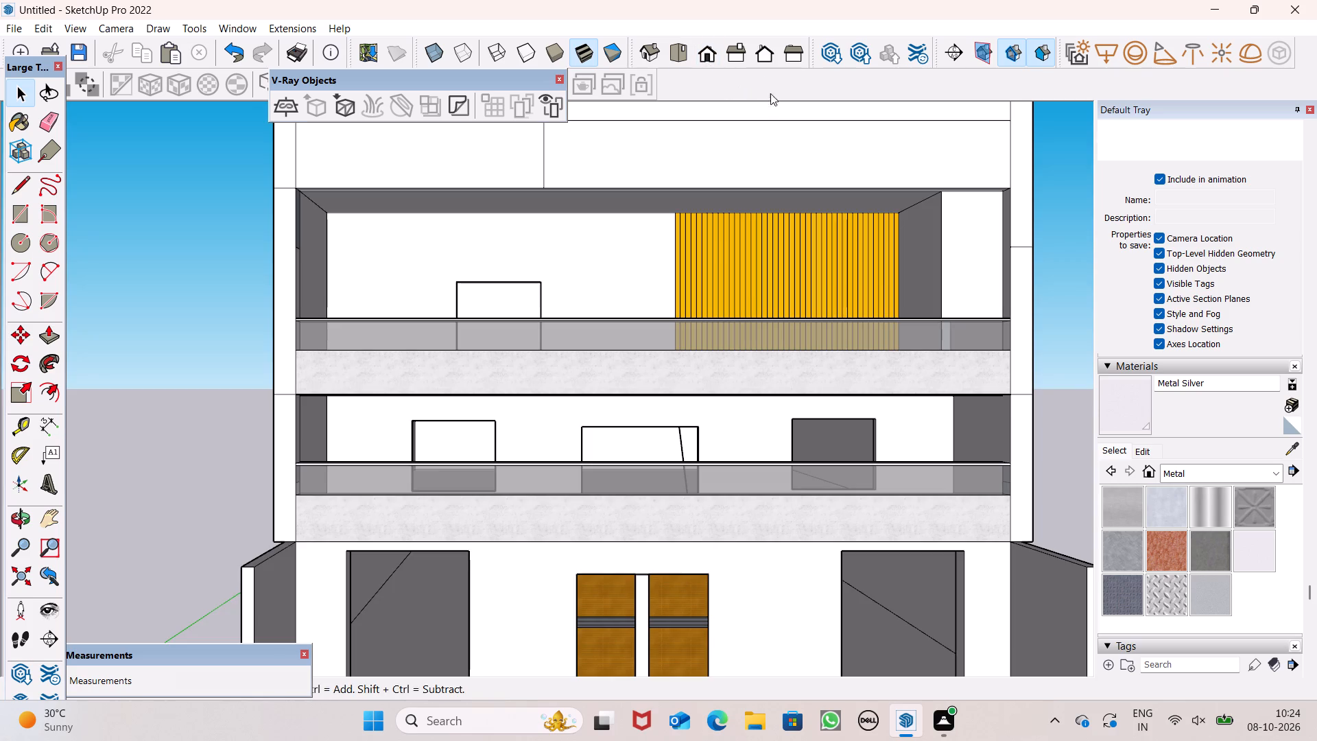
scroll(788, 570, "down", 8)
middle_click_drag(838, 502, 669, 734)
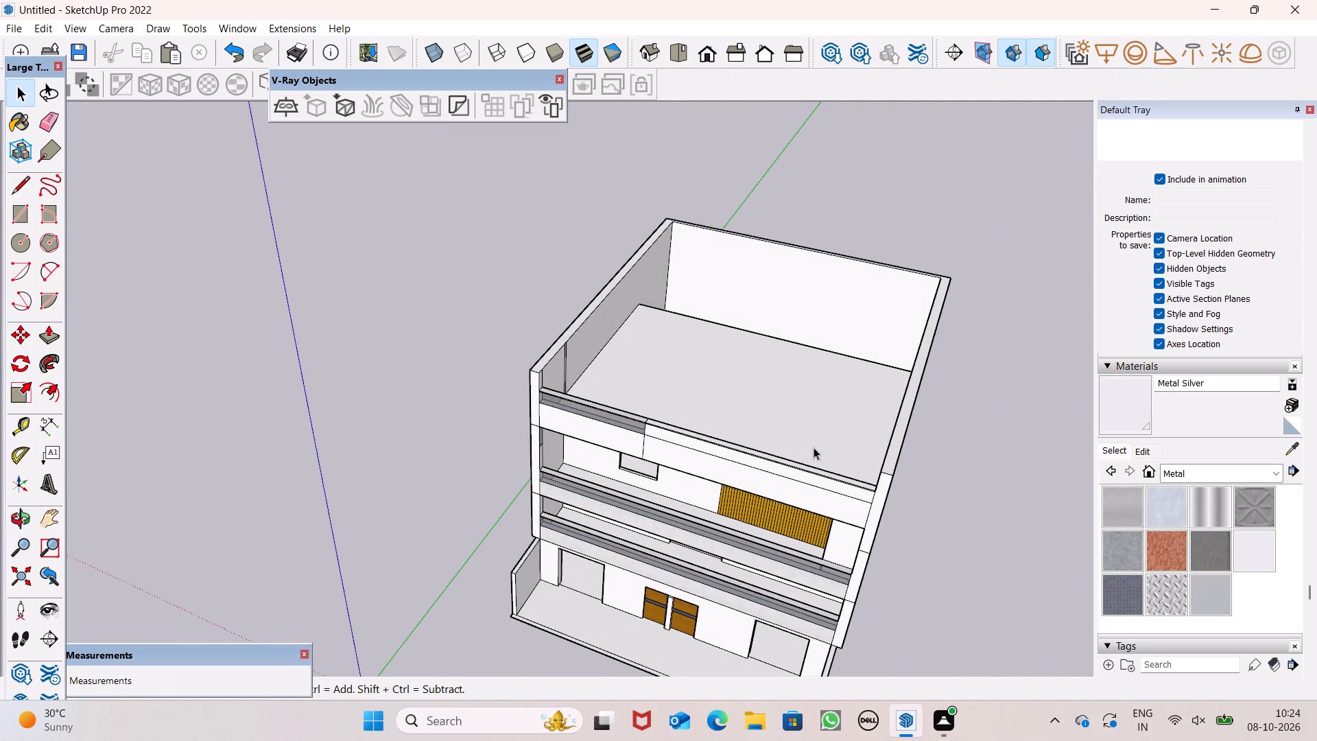
middle_click_drag(903, 318, 187, 446)
scroll(593, 430, "down", 5)
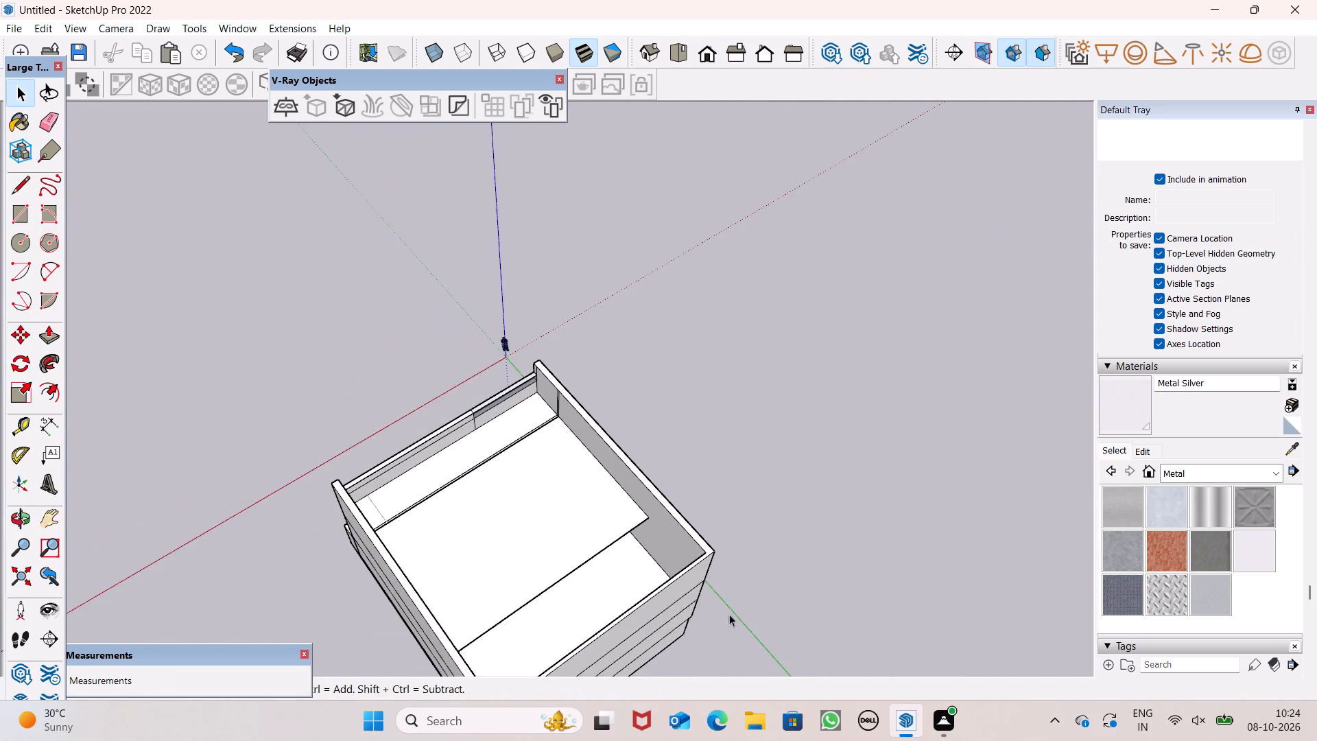
middle_click_drag(717, 629, 539, 464)
scroll(503, 521, "up", 6)
middle_click_drag(484, 513, 629, 585)
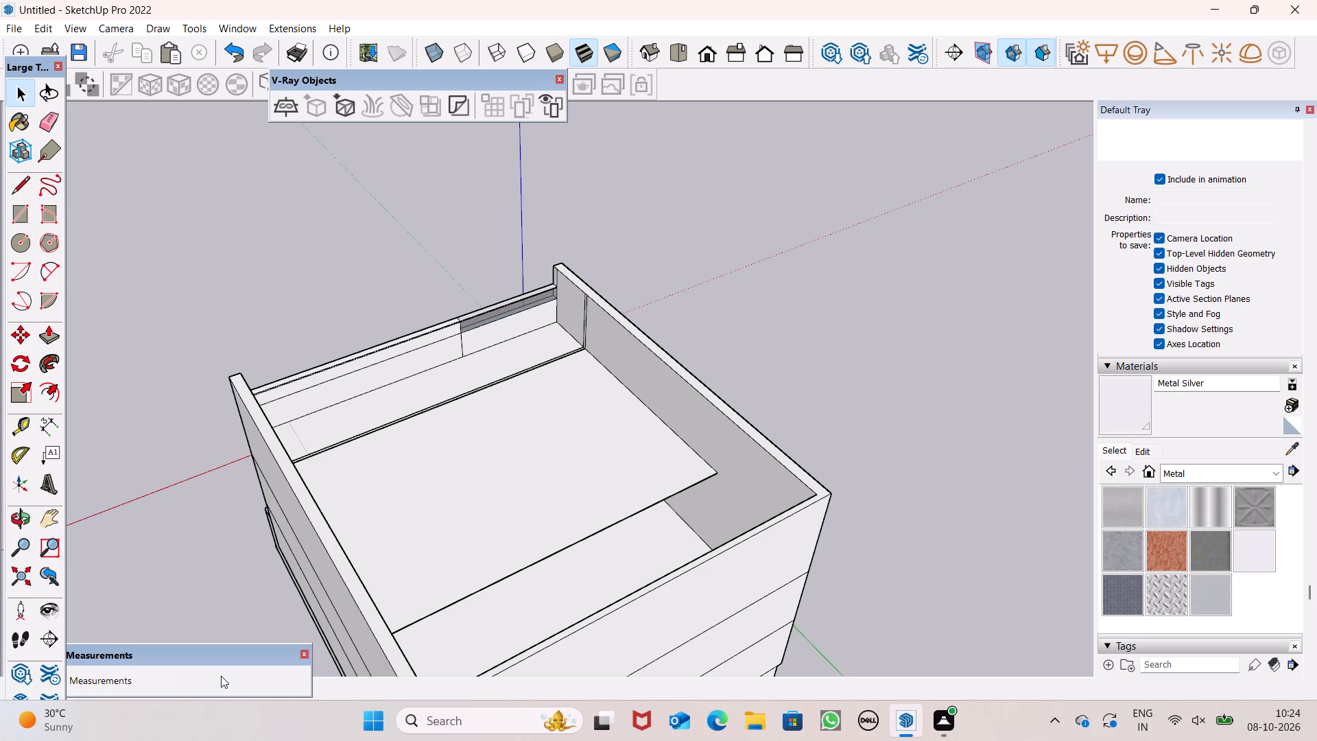
scroll(913, 307, "down", 2)
scroll(709, 428, "up", 1)
left_click(40, 336)
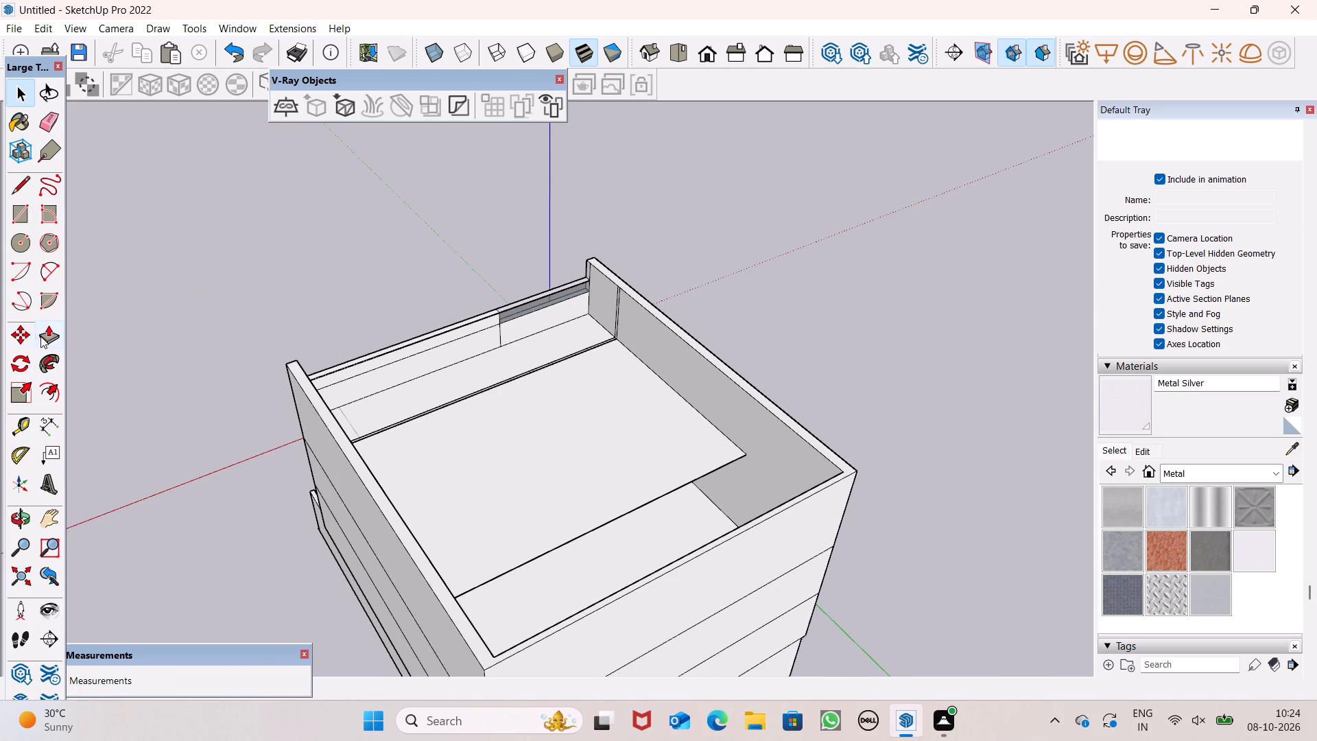
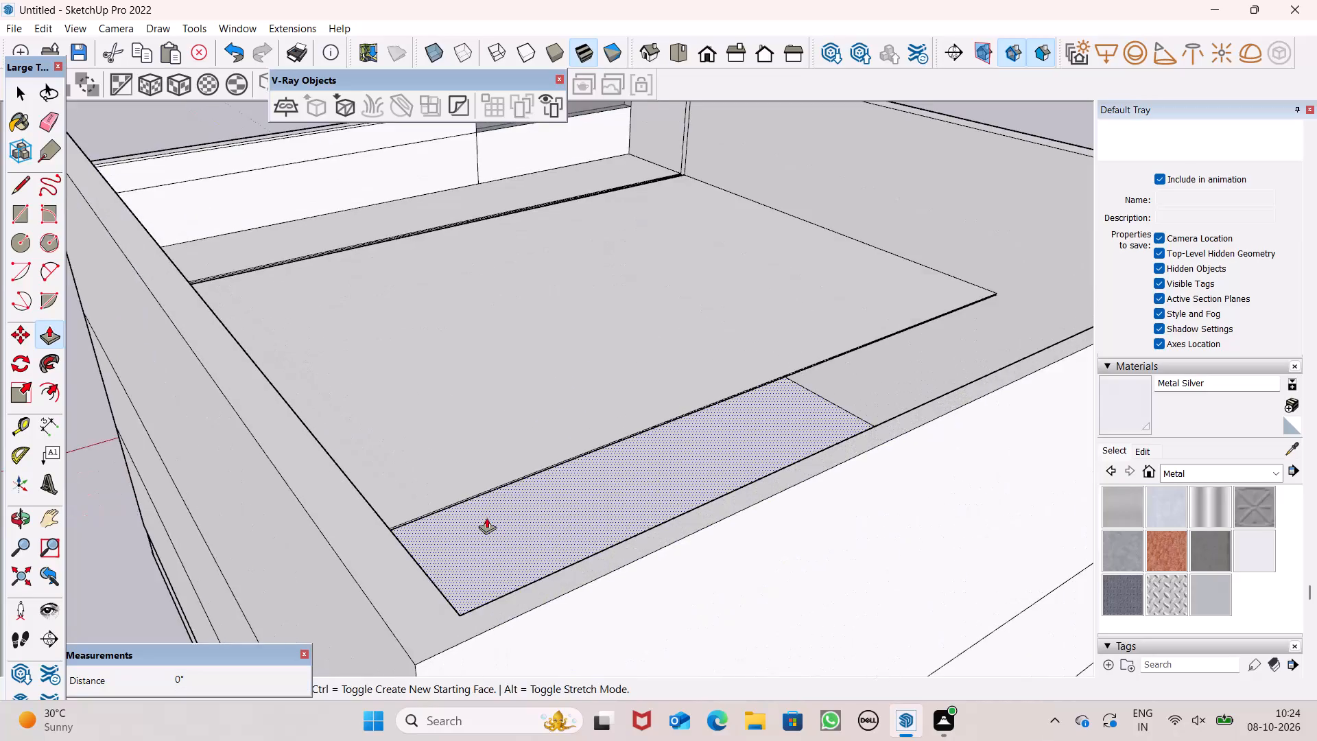
Push/Pull the roof slab's narrow free edge about 8' 5 5/8" toward the rear wall.
scroll(486, 517, "up", 5)
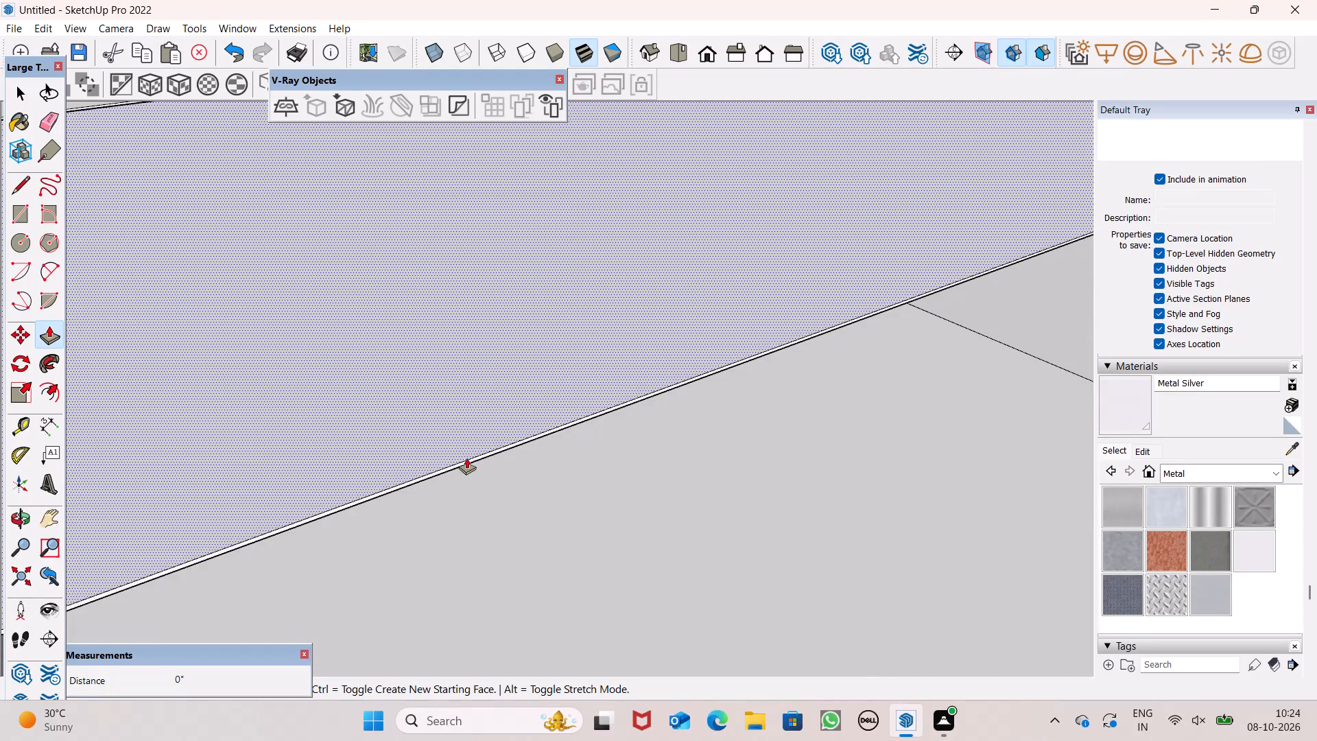
left_click_drag(474, 462, 560, 520)
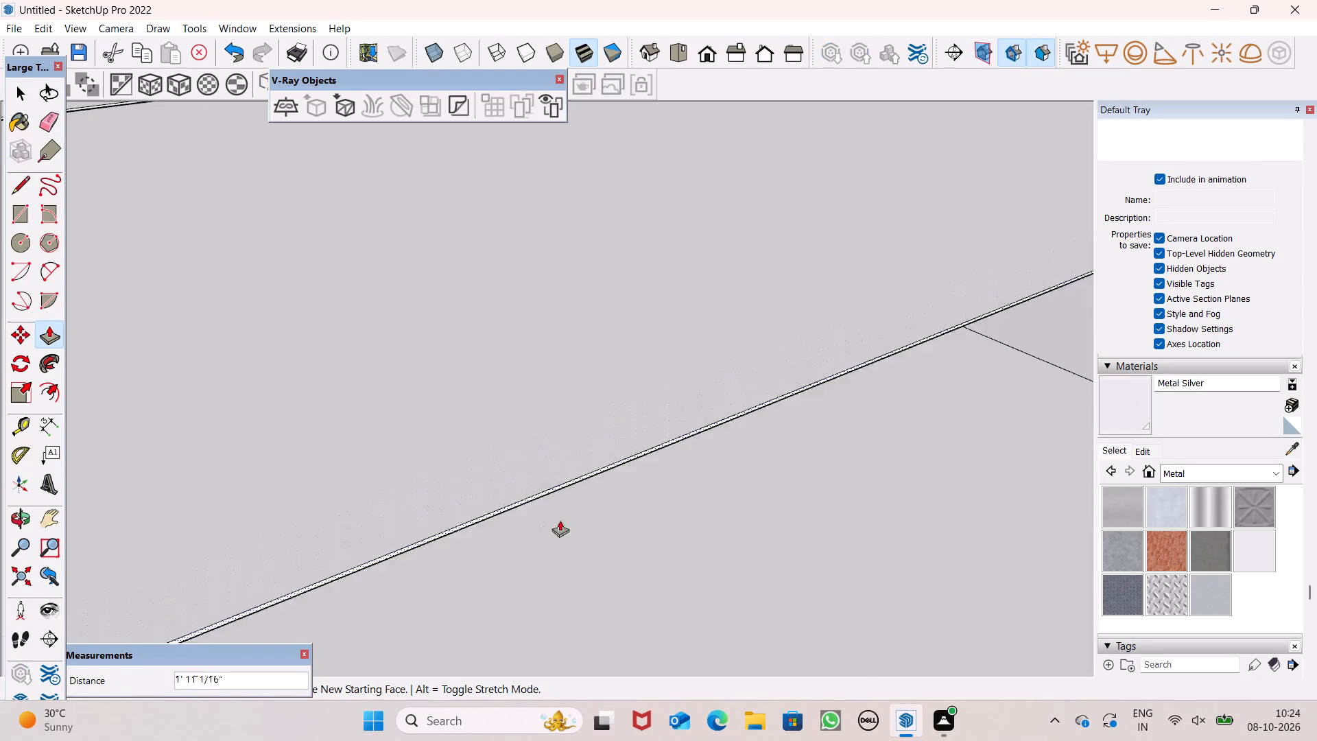
left_click_drag(560, 520, 907, 725)
scroll(824, 465, "down", 2)
scroll(823, 467, "up", 1)
scroll(822, 470, "down", 3)
middle_click_drag(779, 499, 807, 520)
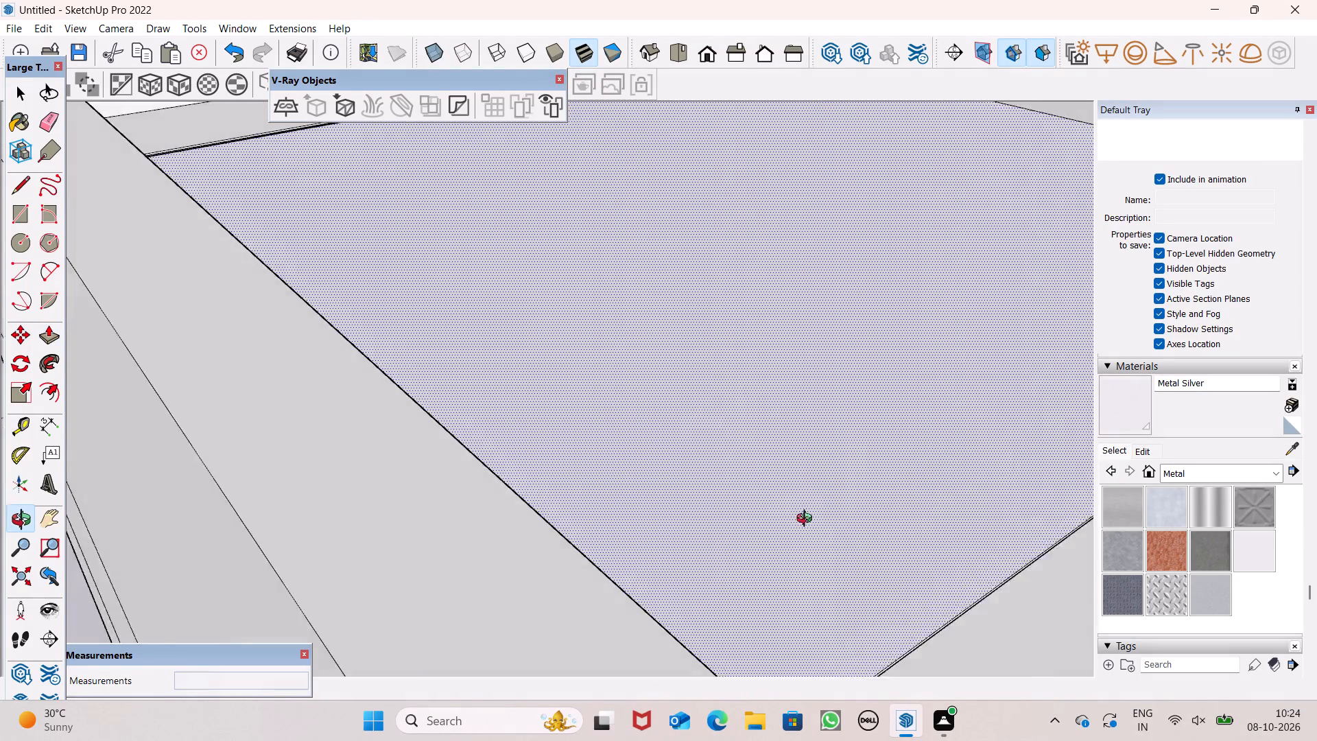
middle_click_drag(807, 520, 877, 545)
scroll(877, 549, "up", 1)
scroll(675, 414, "down", 3)
scroll(296, 379, "down", 7)
scroll(361, 386, "down", 1)
scroll(362, 388, "up", 1)
scroll(365, 390, "down", 2)
Push/Pull the slab's free edge further across the strip still open in front of the rear wall.
middle_click_drag(629, 489, 544, 508)
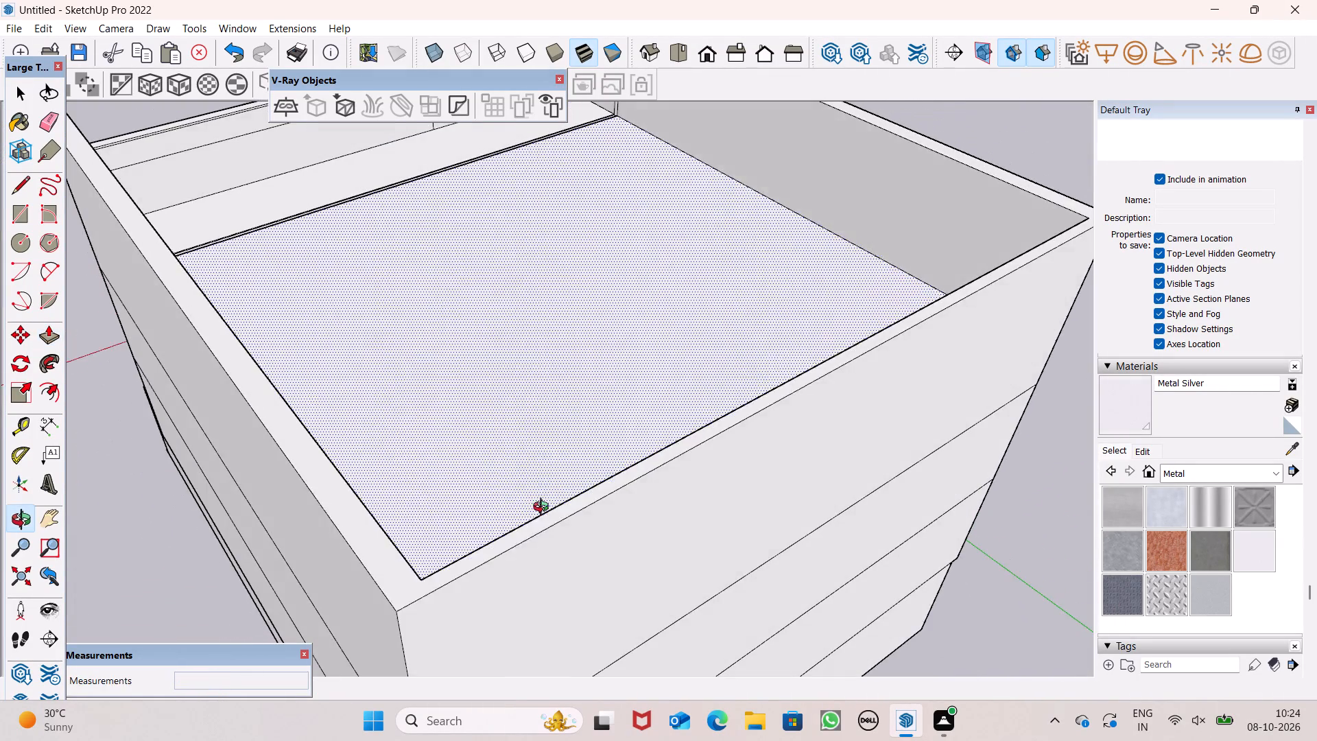
middle_click_drag(544, 508, 544, 509)
middle_click_drag(534, 545, 793, 560)
scroll(770, 487, "up", 7)
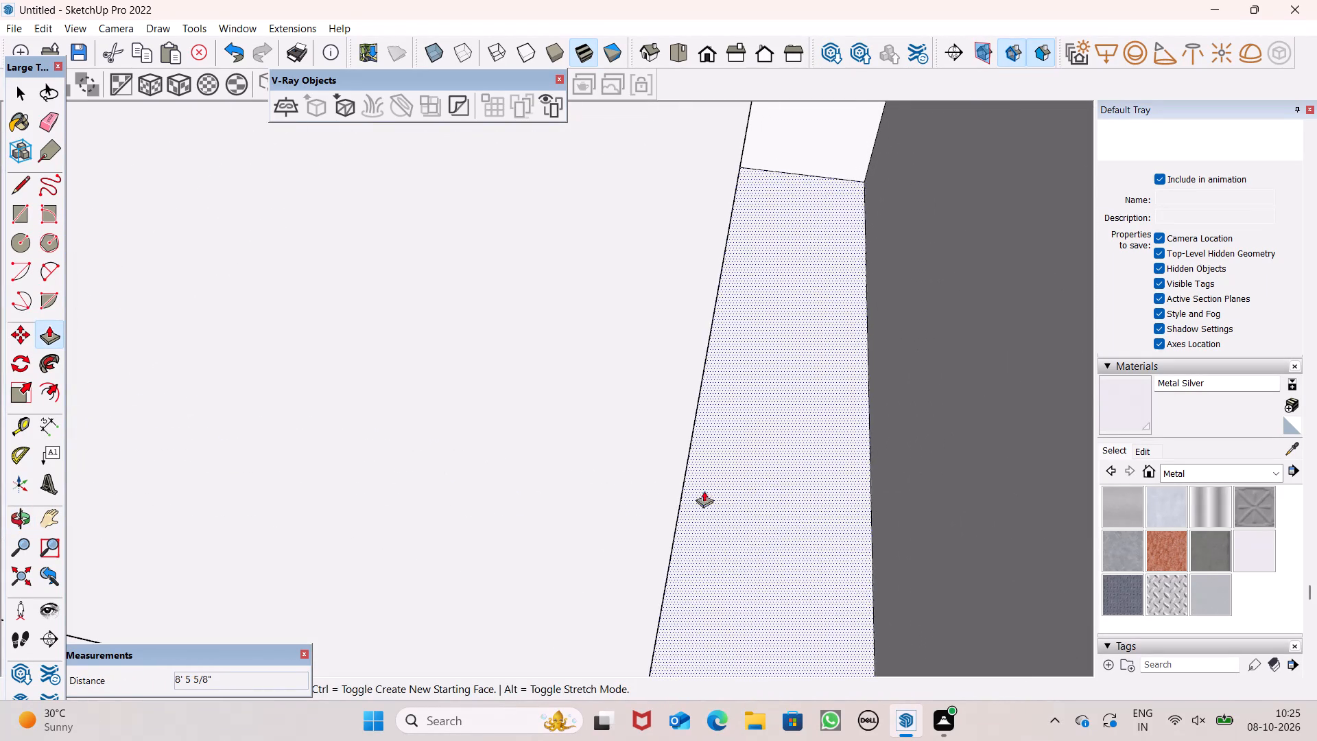
middle_click_drag(691, 541, 680, 550)
scroll(680, 552, "up", 1)
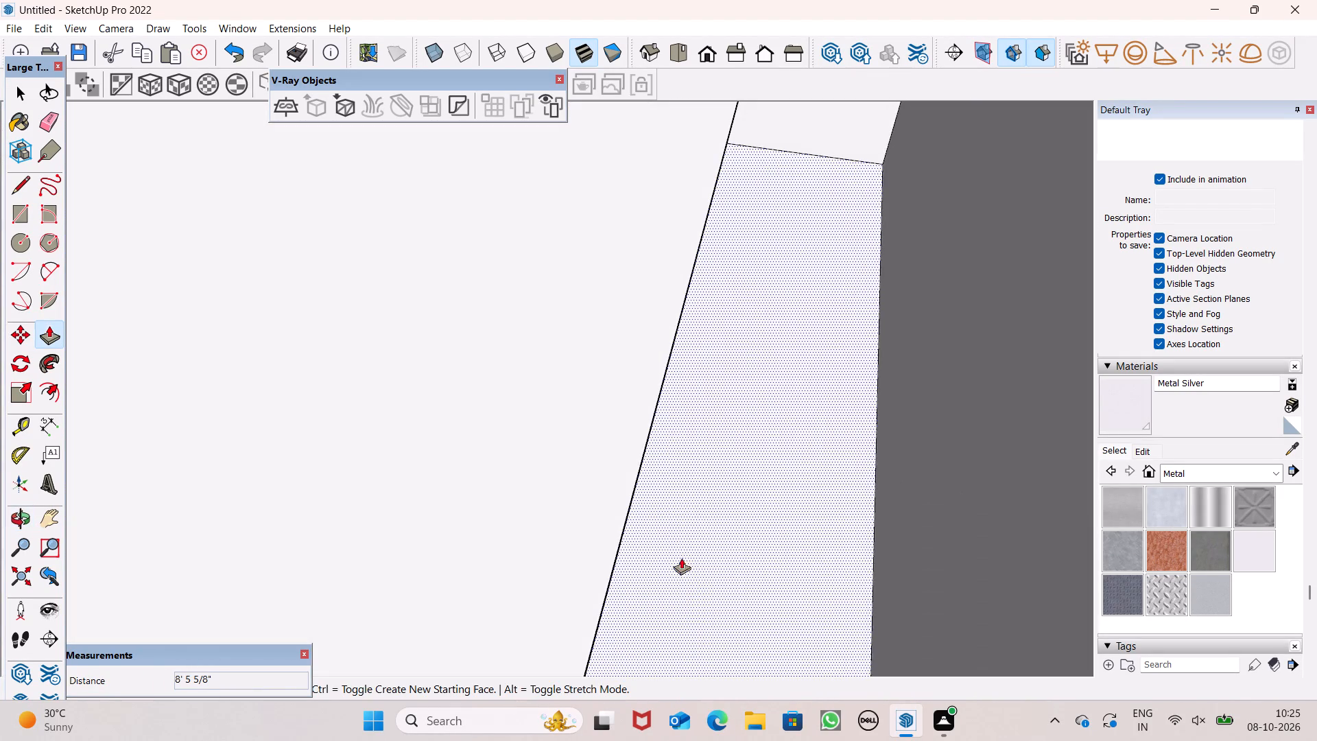
scroll(654, 542, "up", 6)
scroll(608, 520, "down", 1)
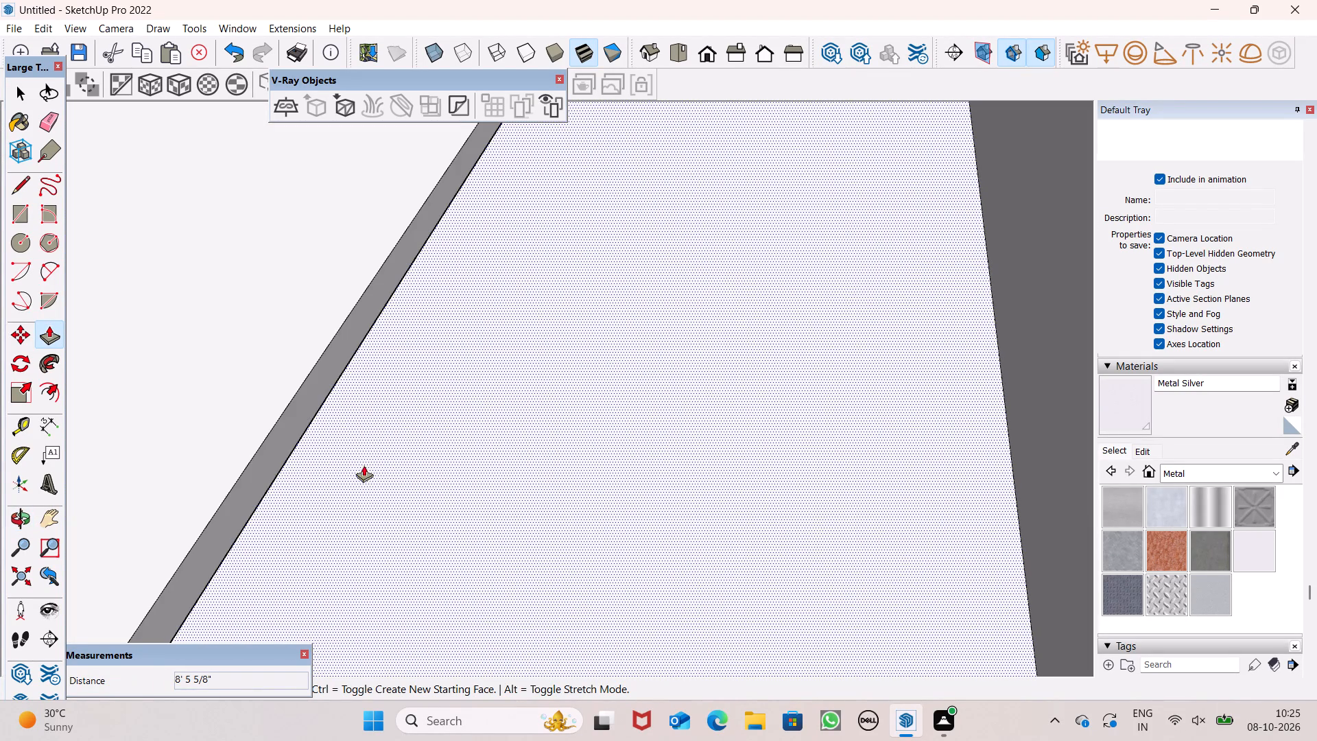
left_click_drag(277, 432, 944, 546)
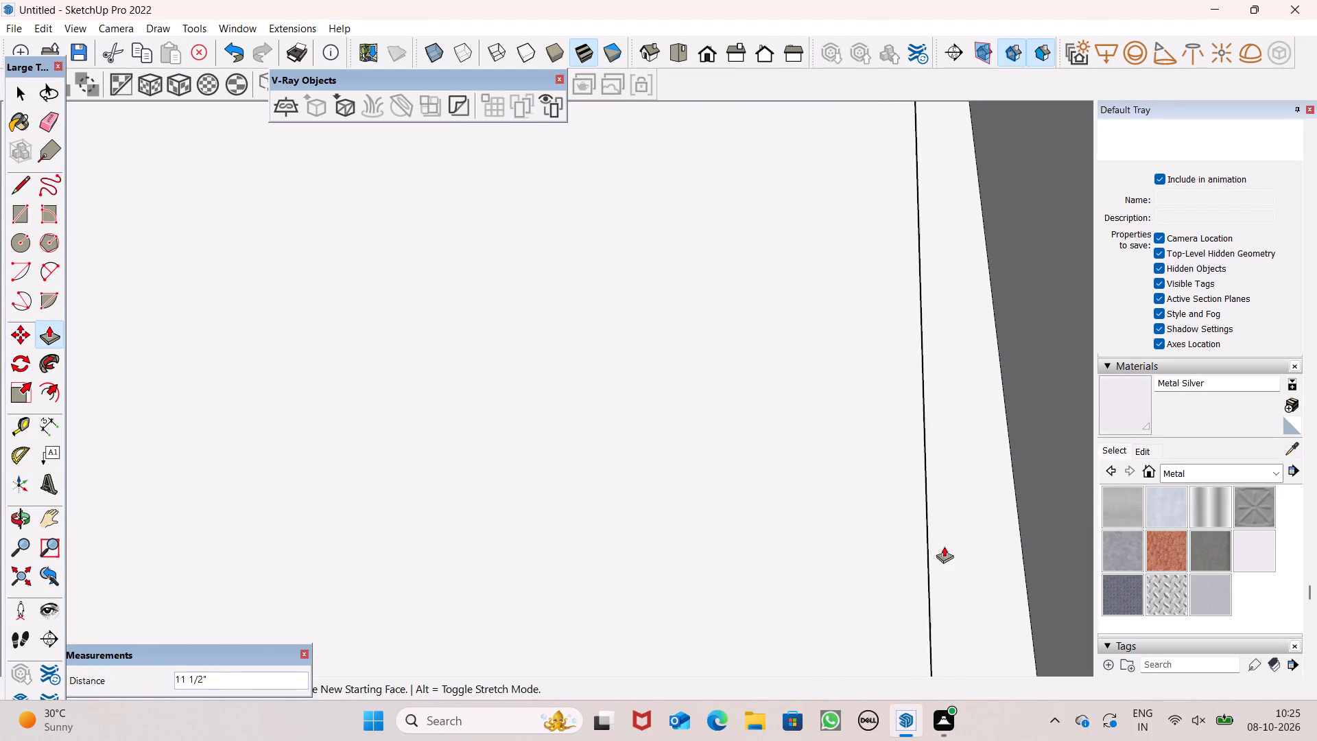
left_click_drag(944, 546, 1021, 565)
key("space")
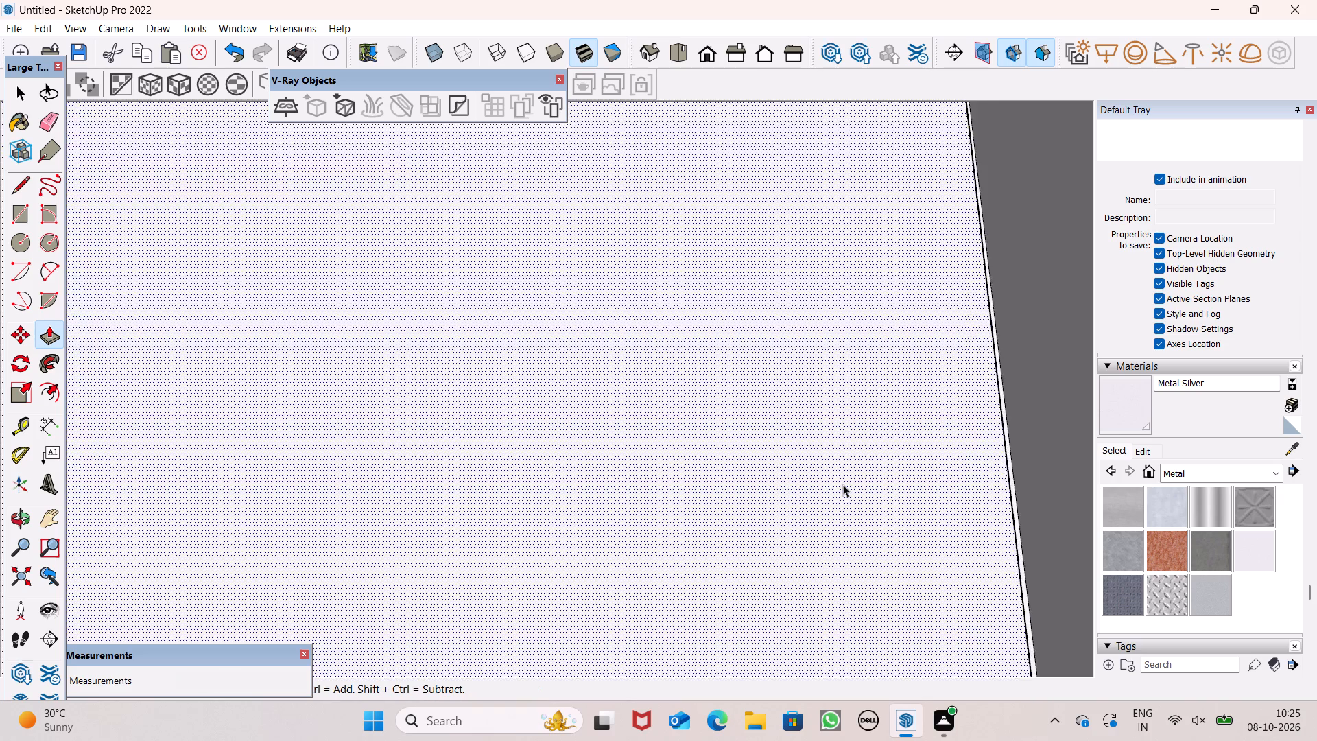
Push/Pull the slab's free edge another 2' 5 3/8" or so toward the inner face of the rear wall.
scroll(843, 484, "down", 11)
middle_click_drag(984, 531, 938, 525)
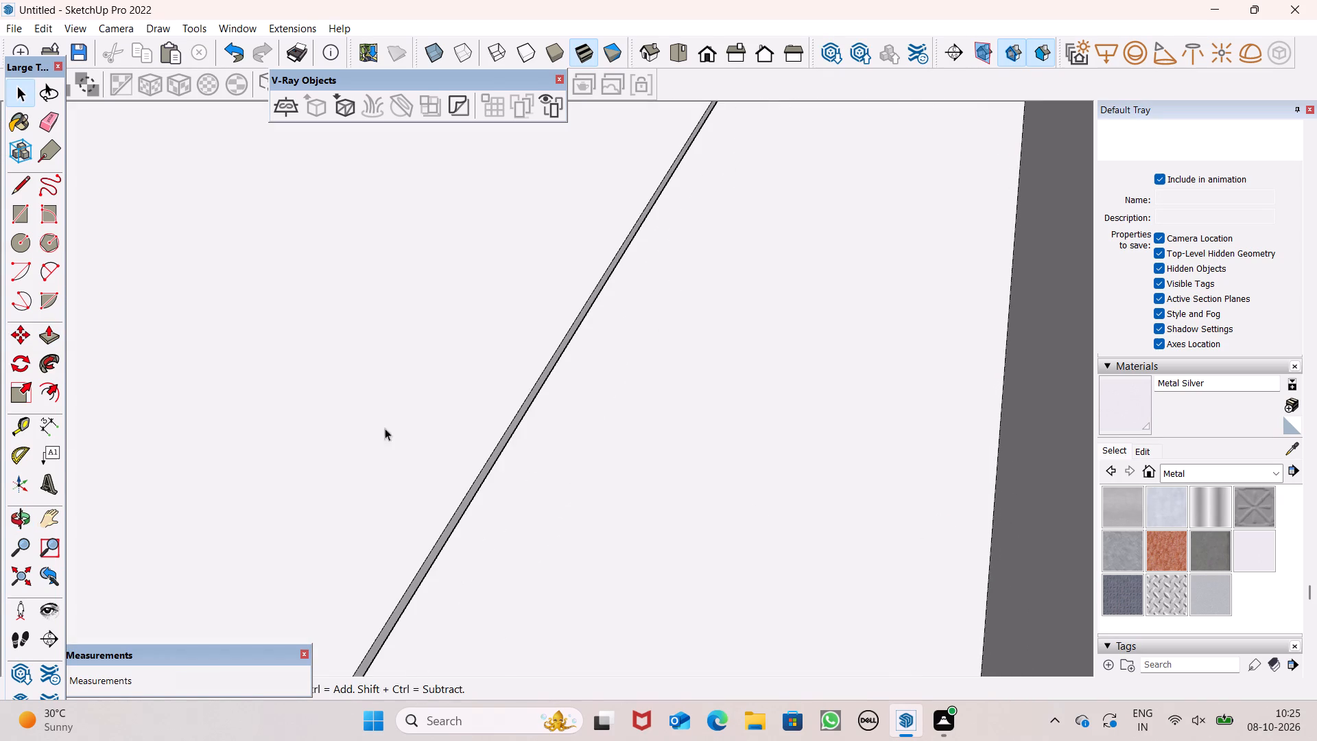
left_click(59, 331)
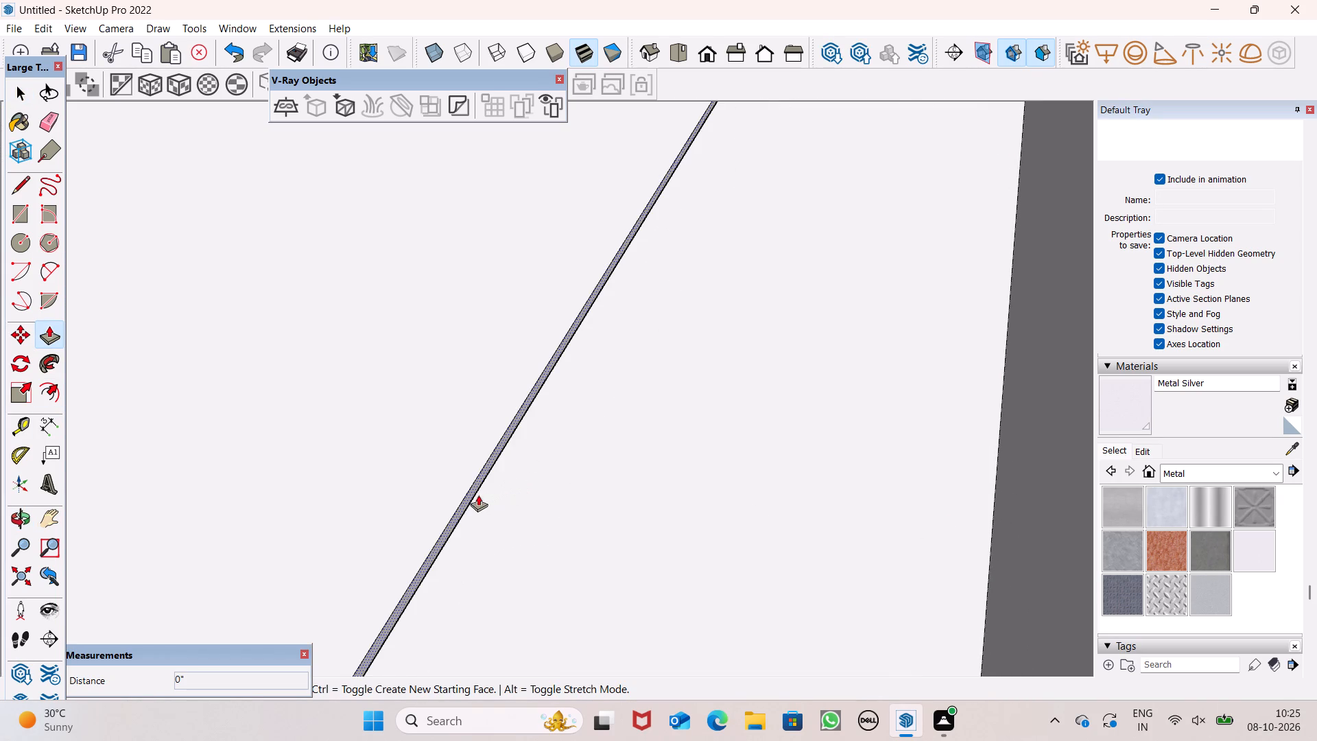
left_click_drag(472, 495, 1019, 621)
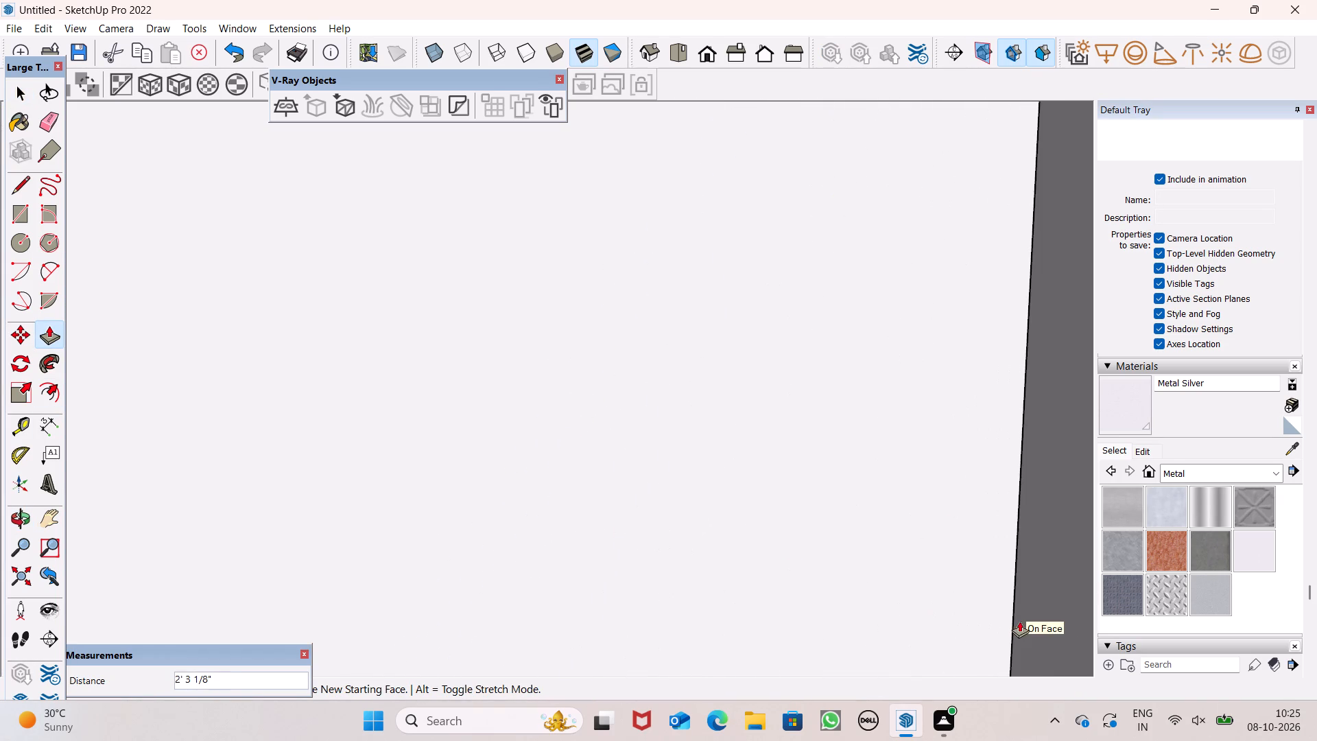
left_click_drag(1019, 621, 1076, 623)
scroll(755, 482, "down", 5)
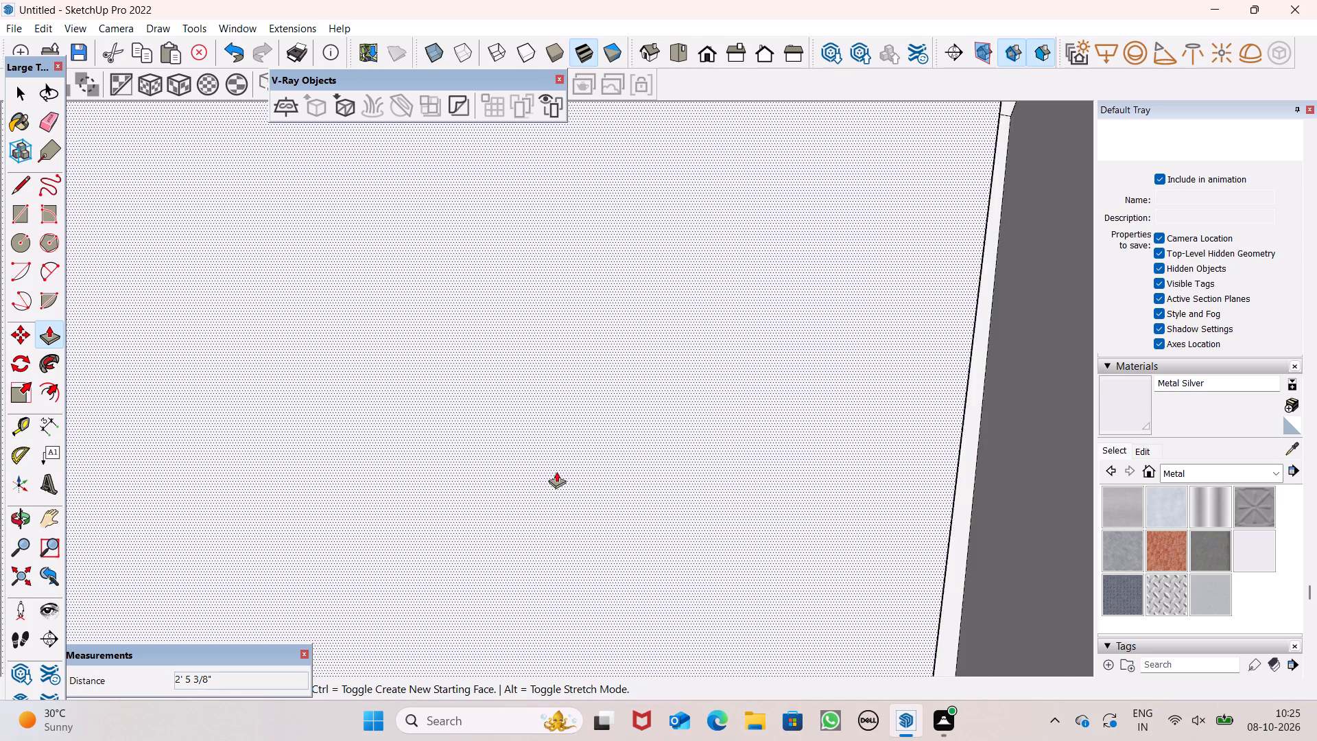
Push/Pull the slab's remaining thin edge about 3' 5 3/8" to close the last gap at the rear wall.
scroll(556, 471, "down", 4)
scroll(644, 491, "down", 1)
middle_click_drag(890, 589, 868, 574)
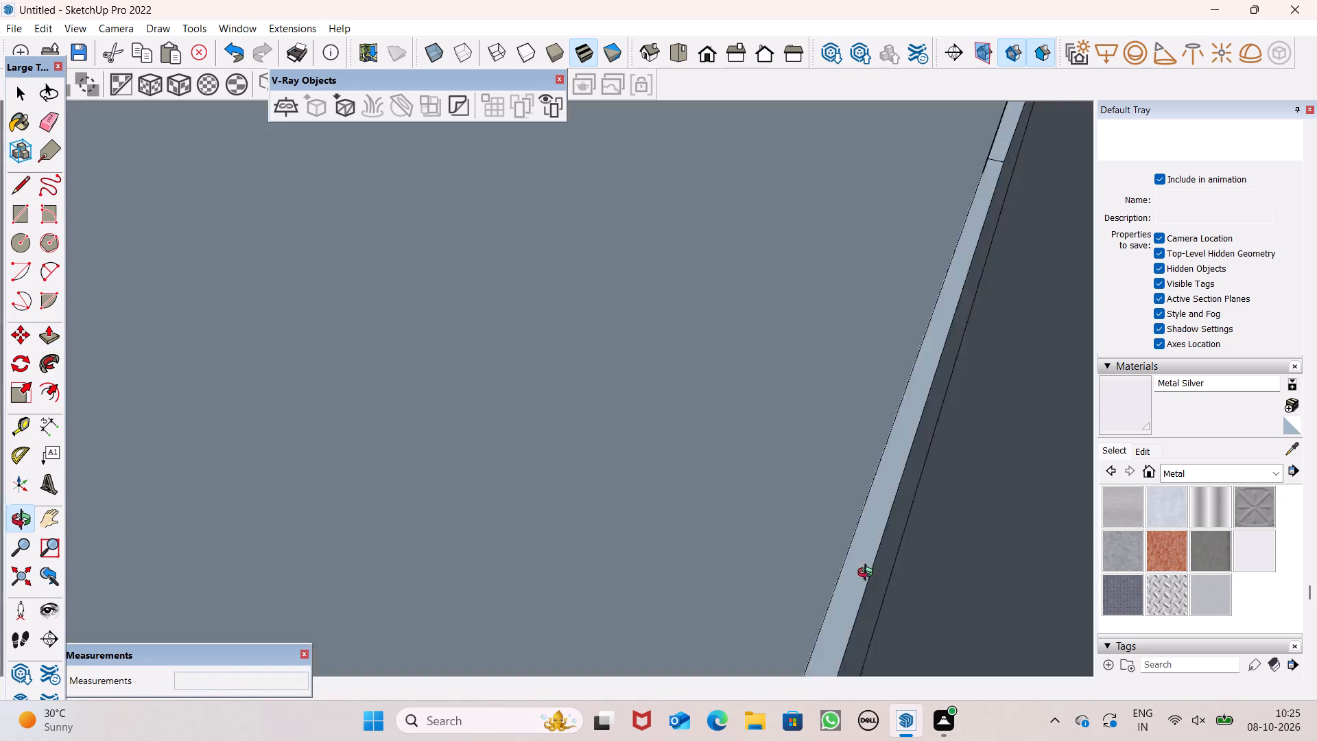
middle_click_drag(868, 574, 864, 572)
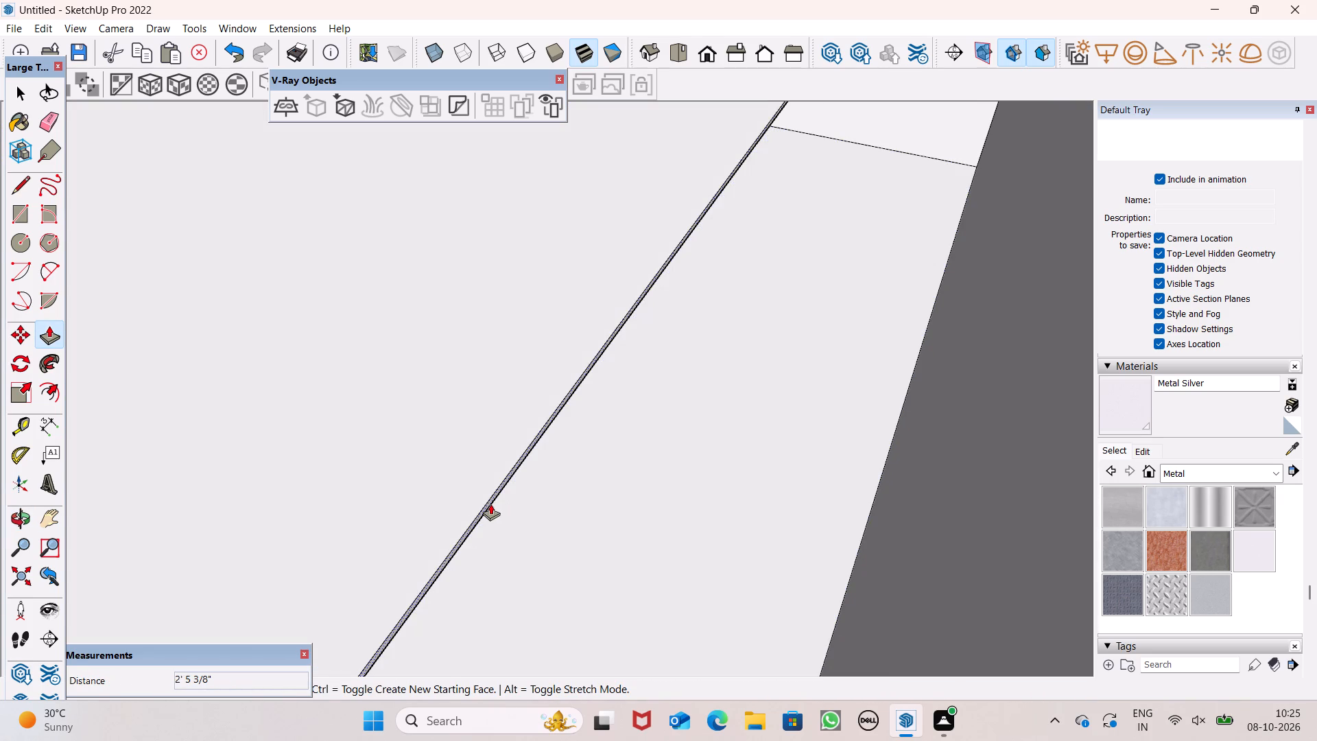
left_click_drag(490, 504, 916, 605)
scroll(683, 470, "down", 3)
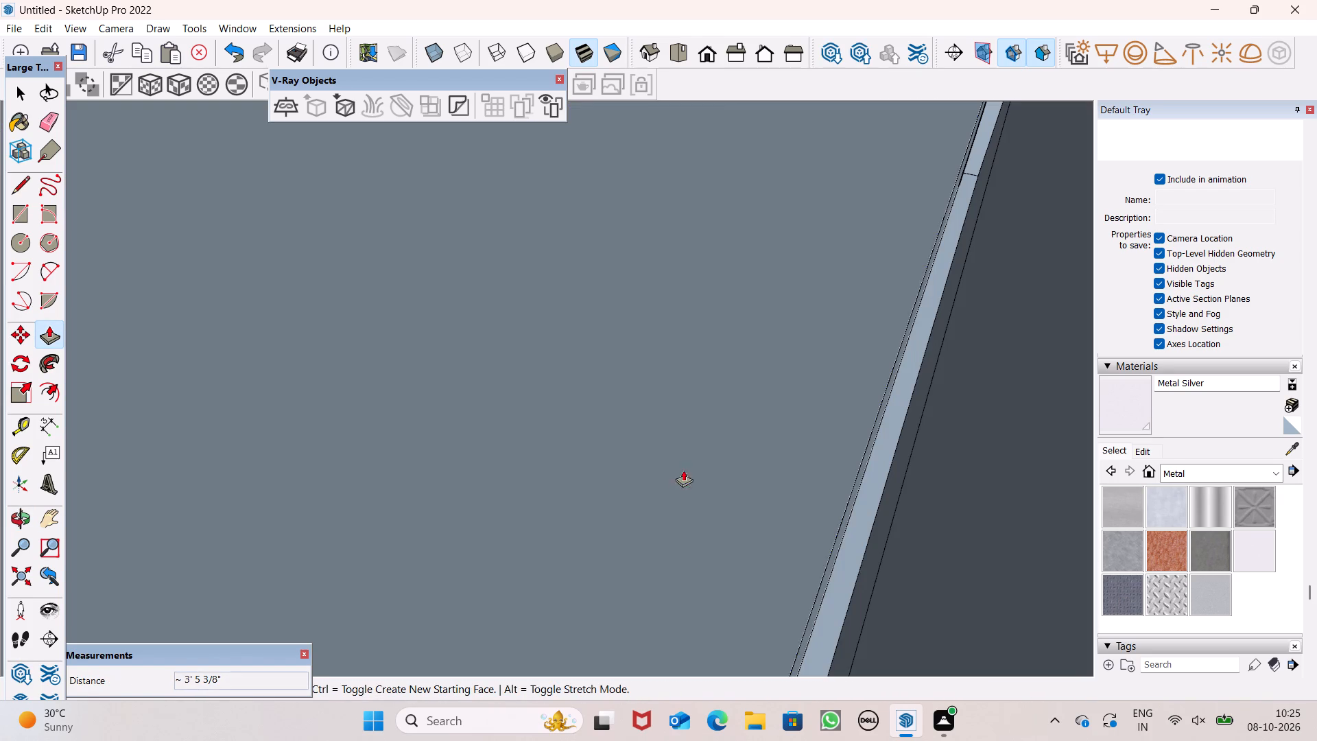
key("space")
Examine the closed roof in top view, the building's front, and the corner where the inner front wall meets the side wall.
scroll(728, 475, "down", 4)
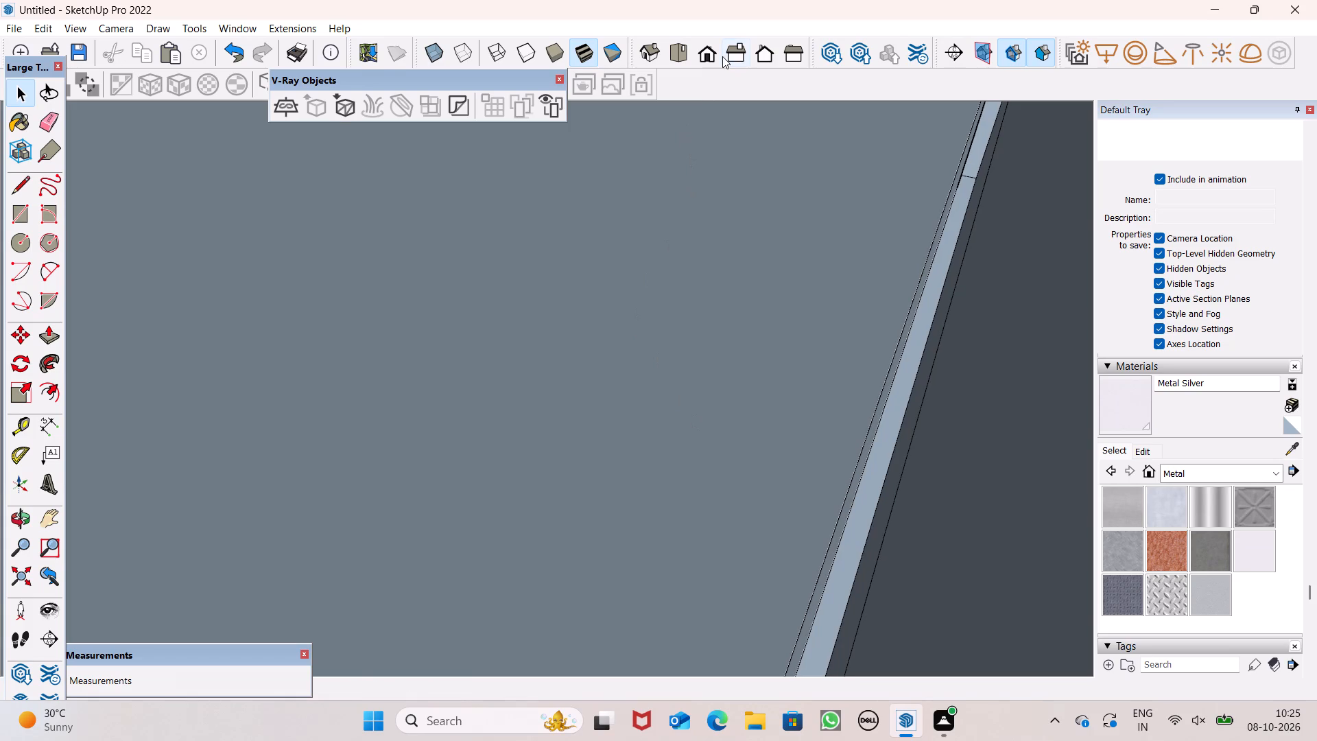
left_click(677, 56)
scroll(762, 275, "down", 9)
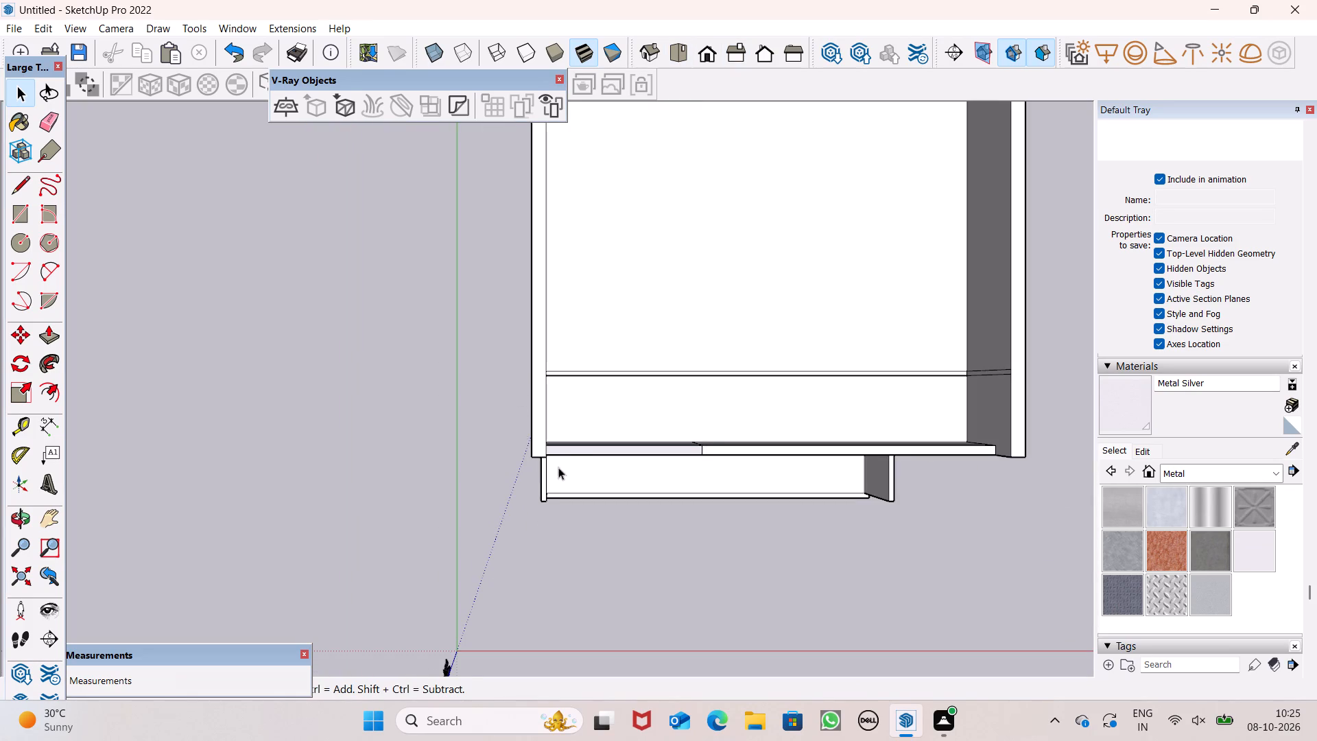
scroll(569, 456, "down", 2)
scroll(720, 381, "down", 4)
scroll(724, 418, "up", 1)
middle_click_drag(724, 416, 475, 0)
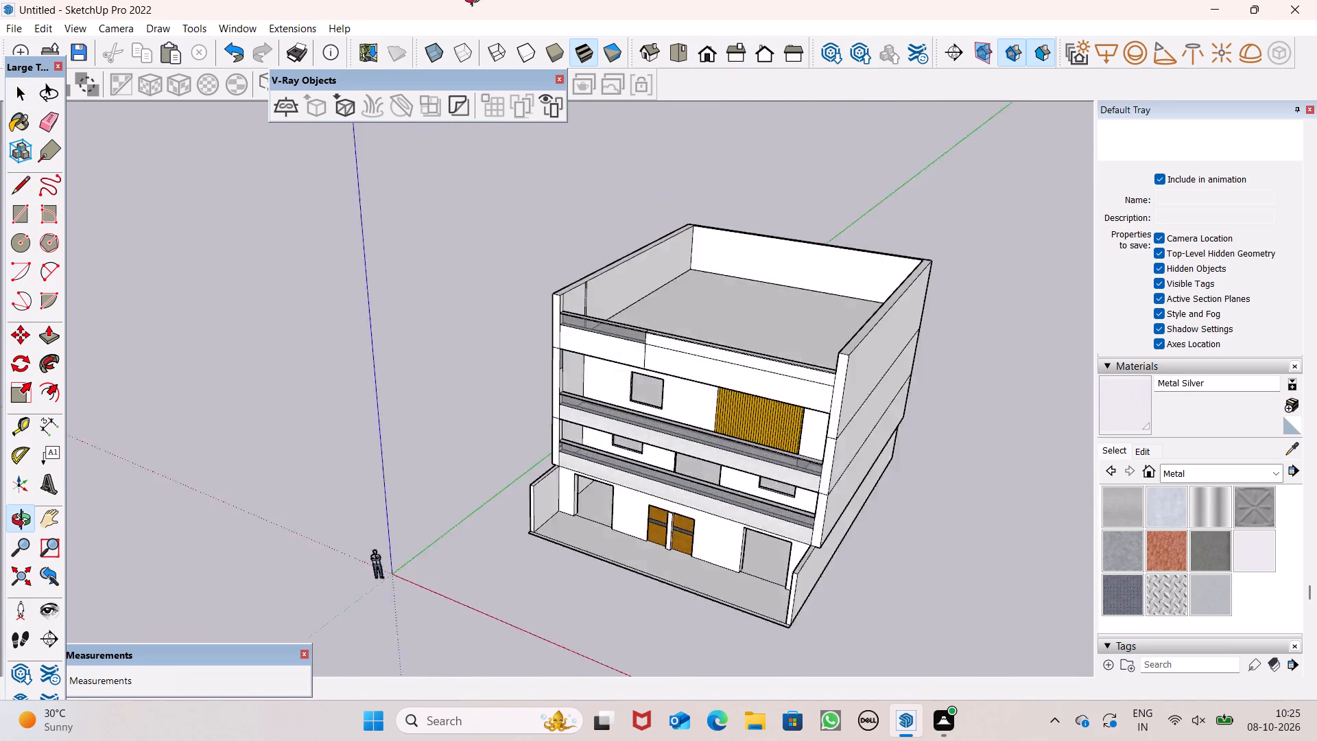
middle_click_drag(475, 0, 363, 29)
scroll(619, 274, "up", 6)
middle_click_drag(591, 409, 336, 427)
scroll(589, 409, "up", 1)
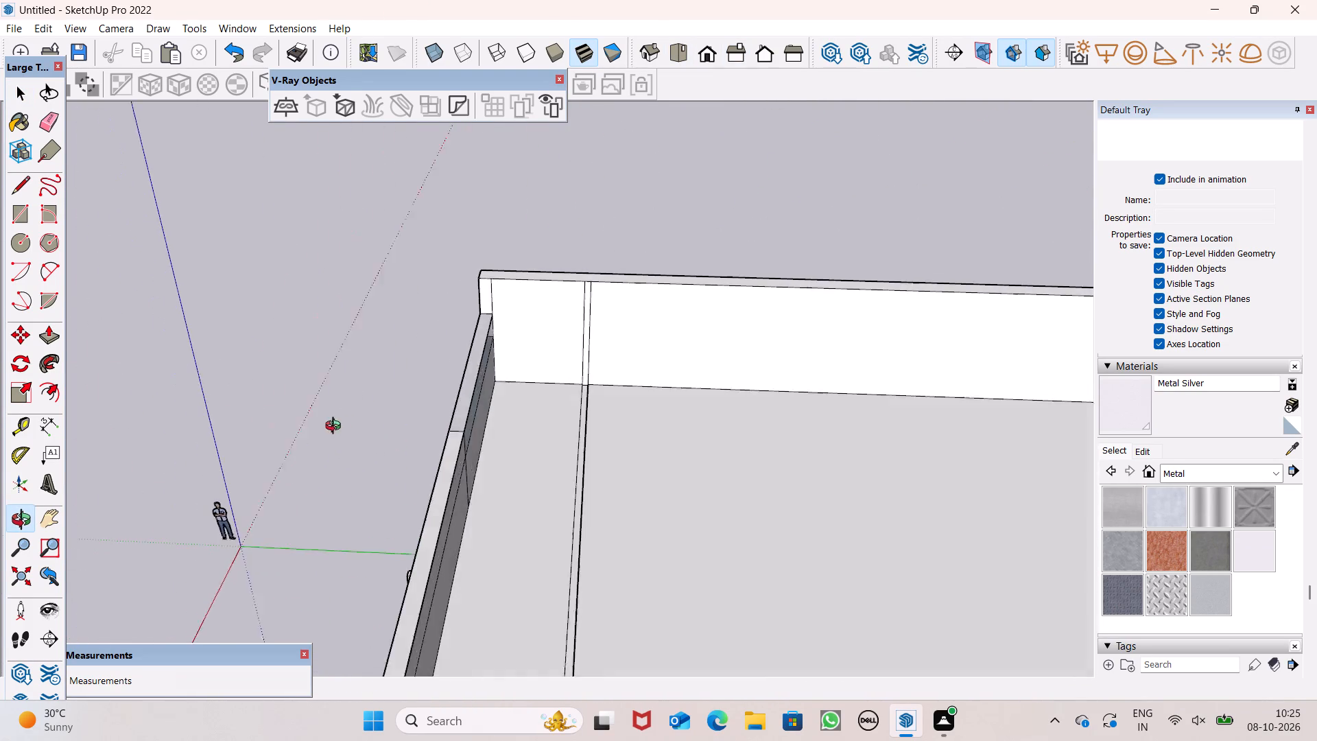
middle_click_drag(336, 427, 324, 420)
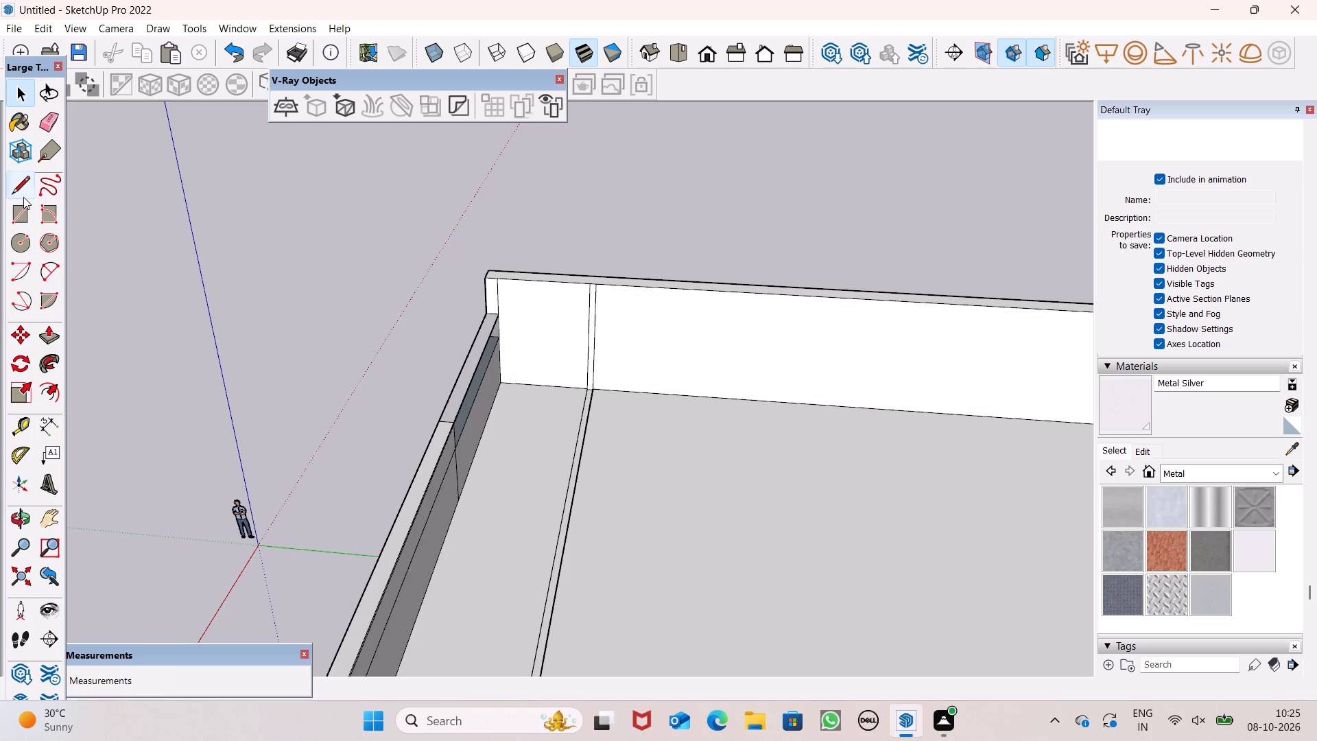
Measure the side wall's height from its top edge down to the inner front wall's top with the Dimension tool.
left_click(23, 197)
scroll(497, 289, "up", 6)
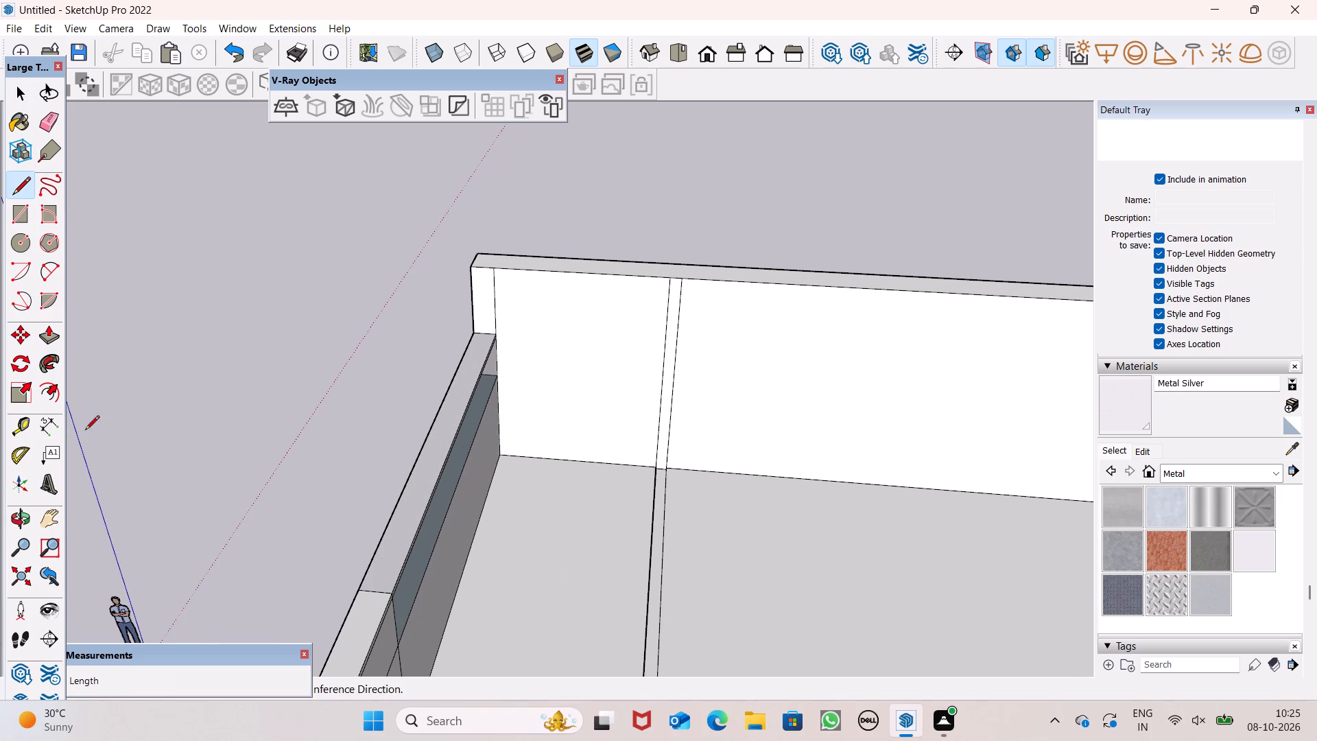
left_click(58, 440)
scroll(638, 399, "up", 5)
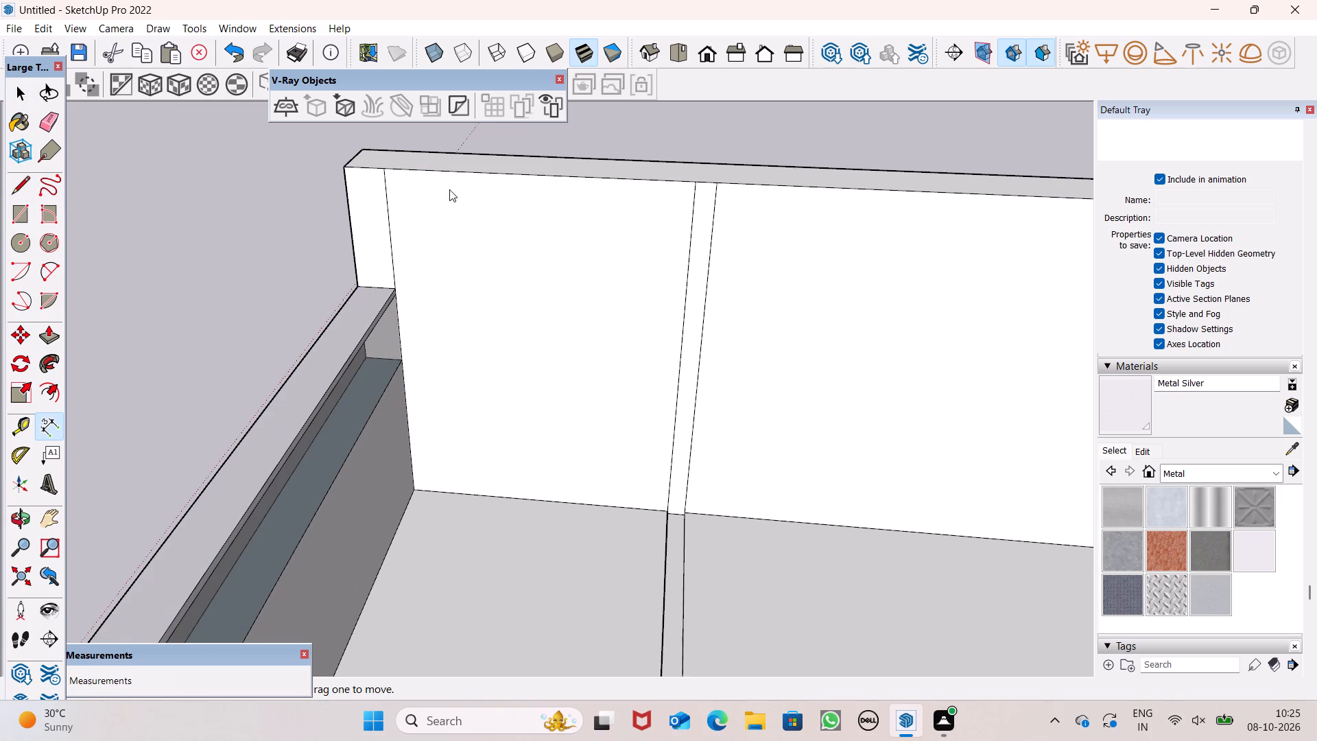
left_click(48, 411)
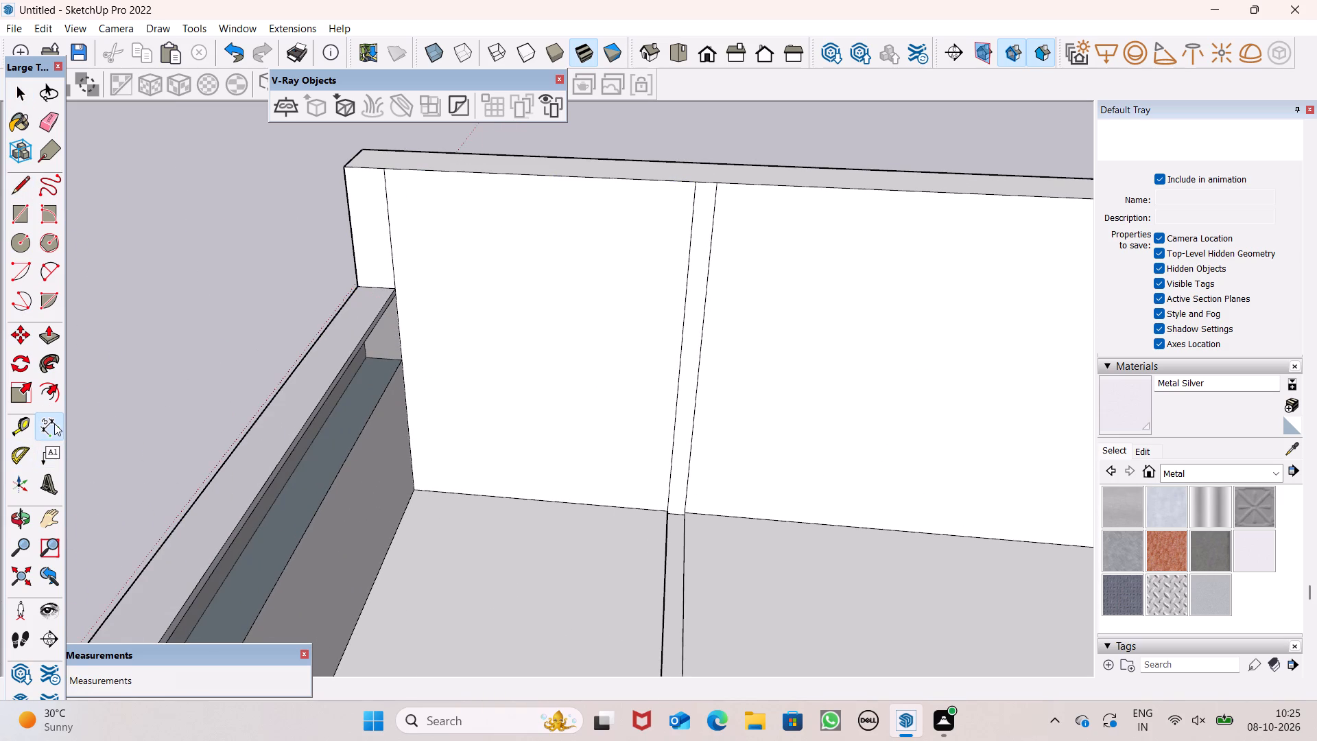
left_click(54, 423)
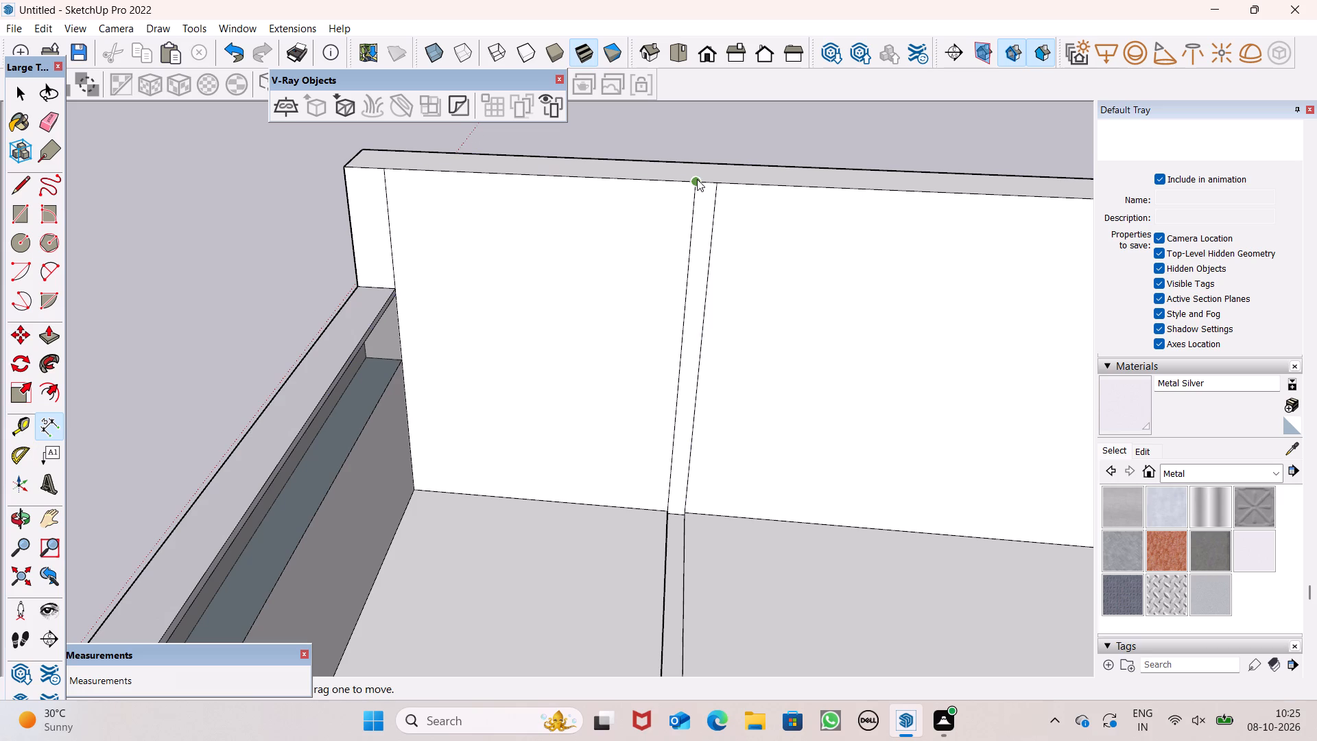
left_click(694, 180)
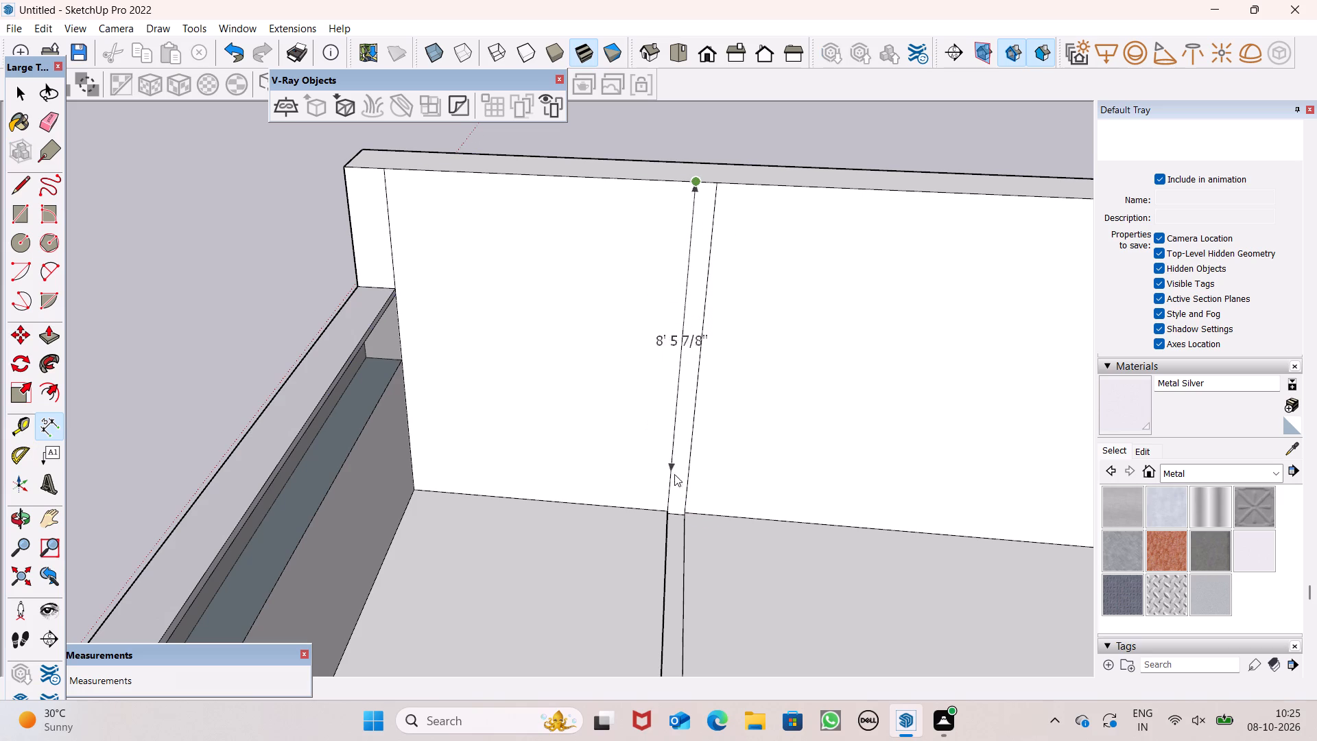
scroll(657, 506, "up", 5)
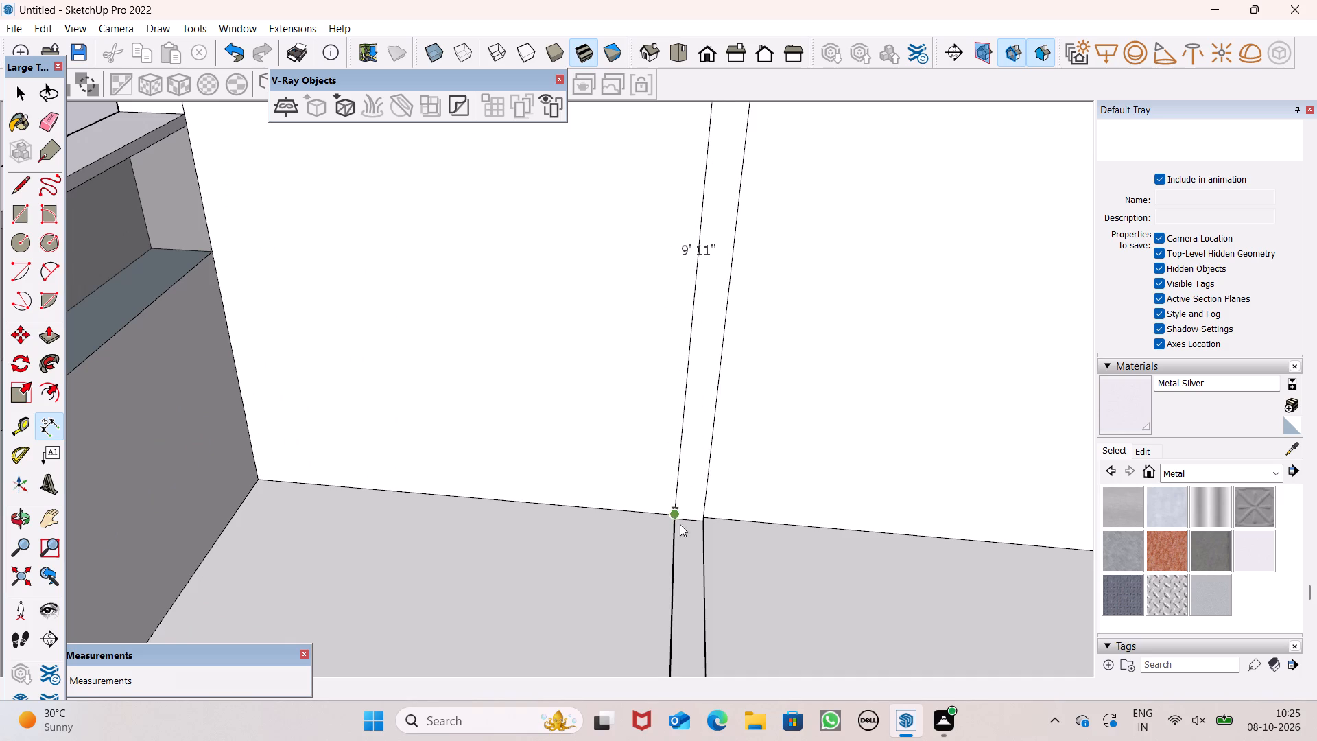
scroll(693, 517, "up", 14)
scroll(632, 535, "up", 3)
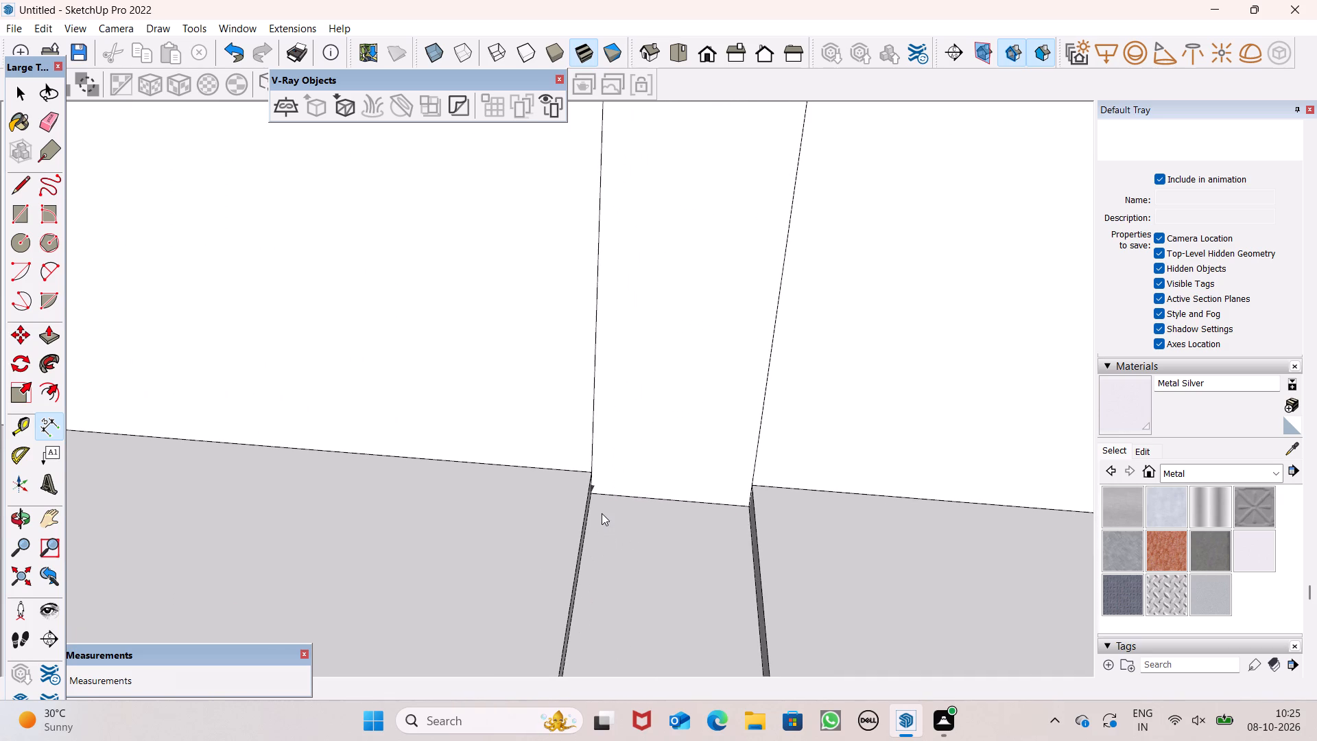
scroll(595, 513, "down", 9)
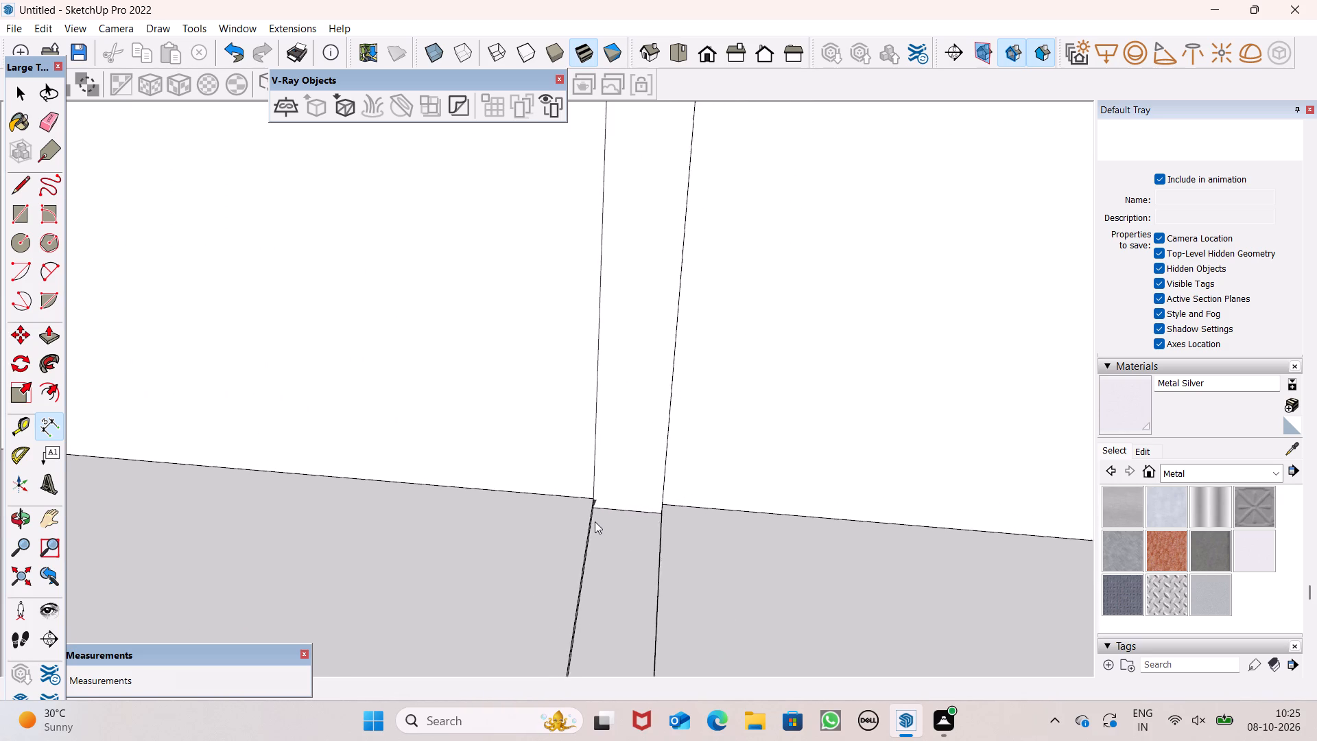
scroll(595, 521, "down", 8)
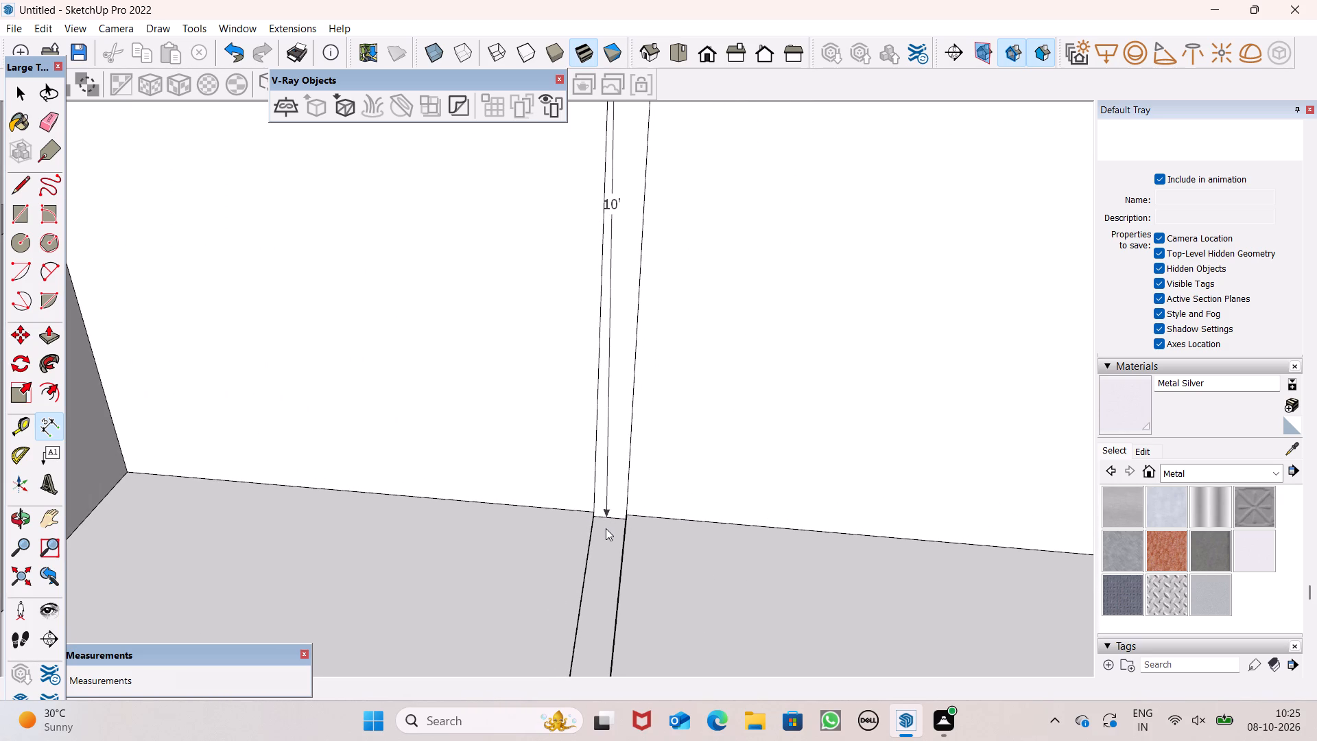
key("space")
Push/Pull the thin top face of the inner front wall up 10' to the top of the side walls.
scroll(600, 530, "down", 13)
scroll(752, 381, "up", 1)
scroll(754, 381, "down", 2)
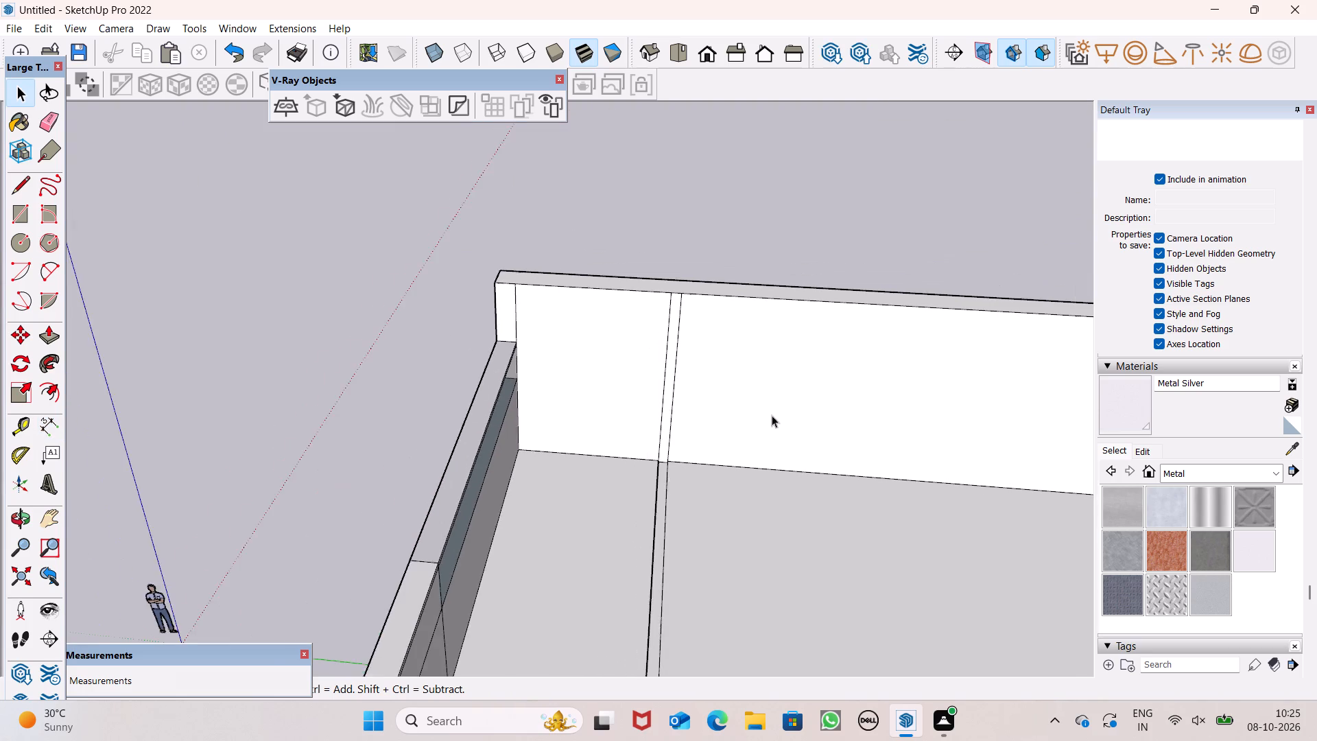
scroll(793, 311, "down", 10)
middle_click_drag(799, 427, 510, 419)
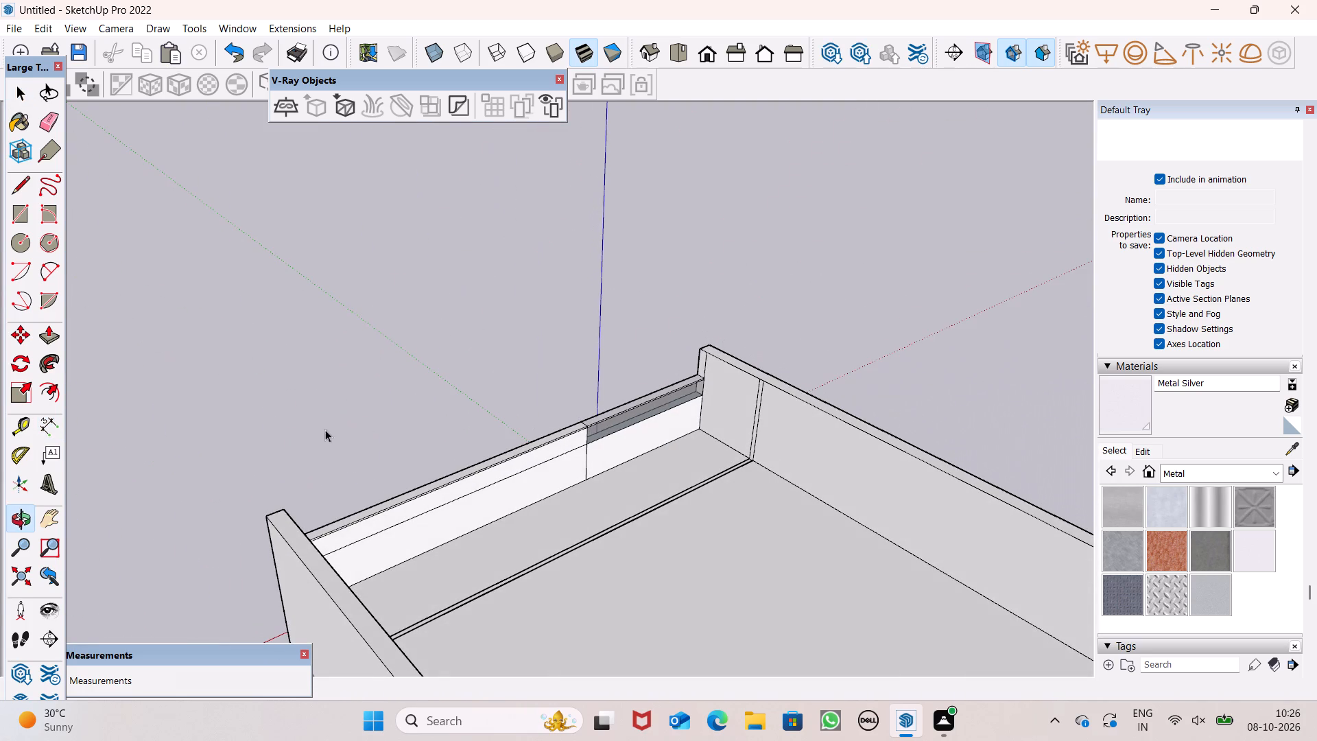
left_click(53, 340)
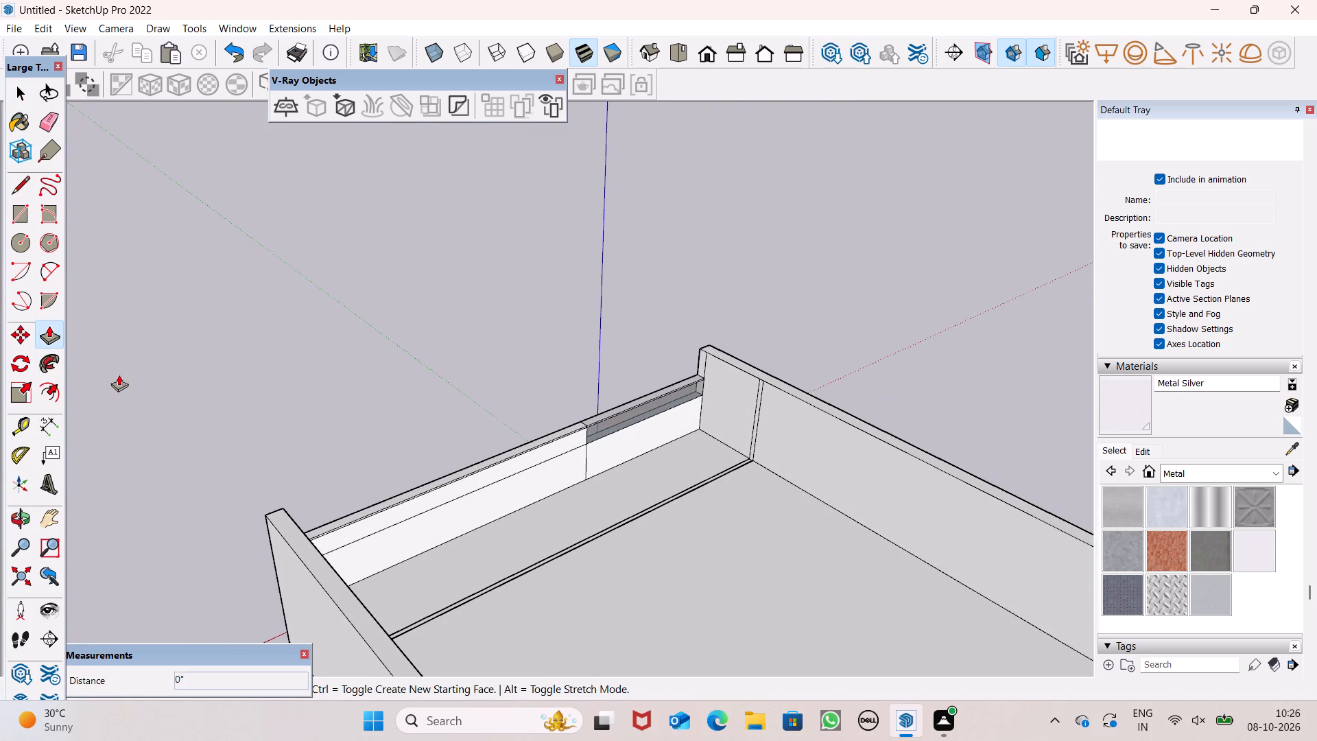
scroll(422, 454, "up", 5)
scroll(669, 572, "down", 5)
middle_click_drag(698, 607, 748, 674)
scroll(748, 675, "down", 1)
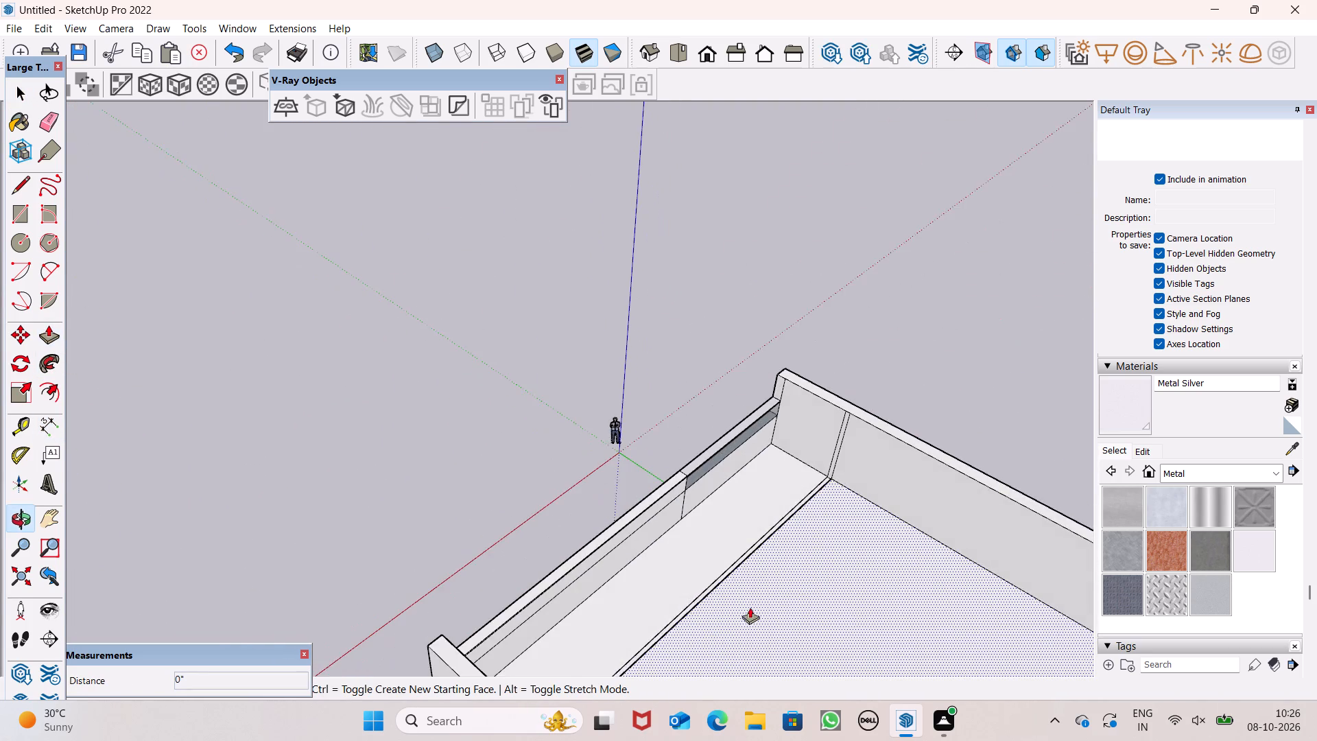
scroll(750, 598, "up", 7)
left_click_drag(702, 556, 706, 460)
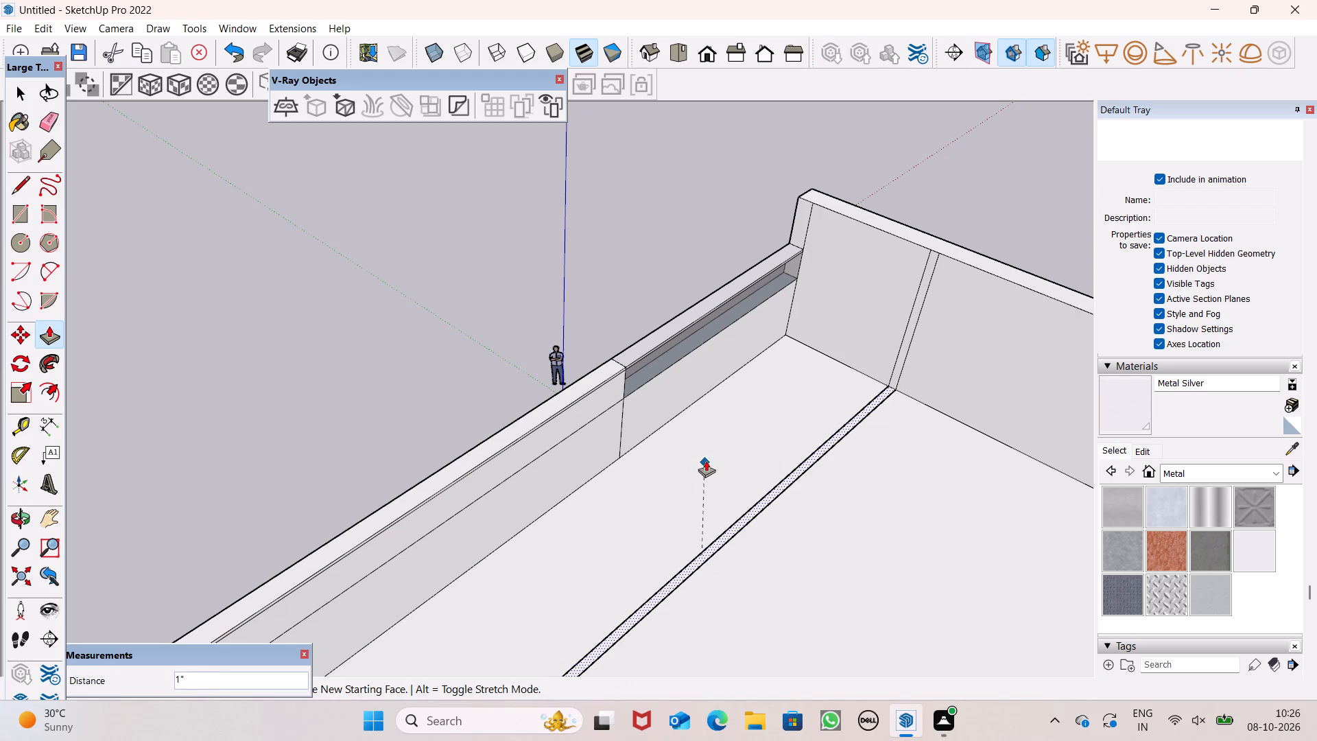
left_click_drag(706, 460, 869, 398)
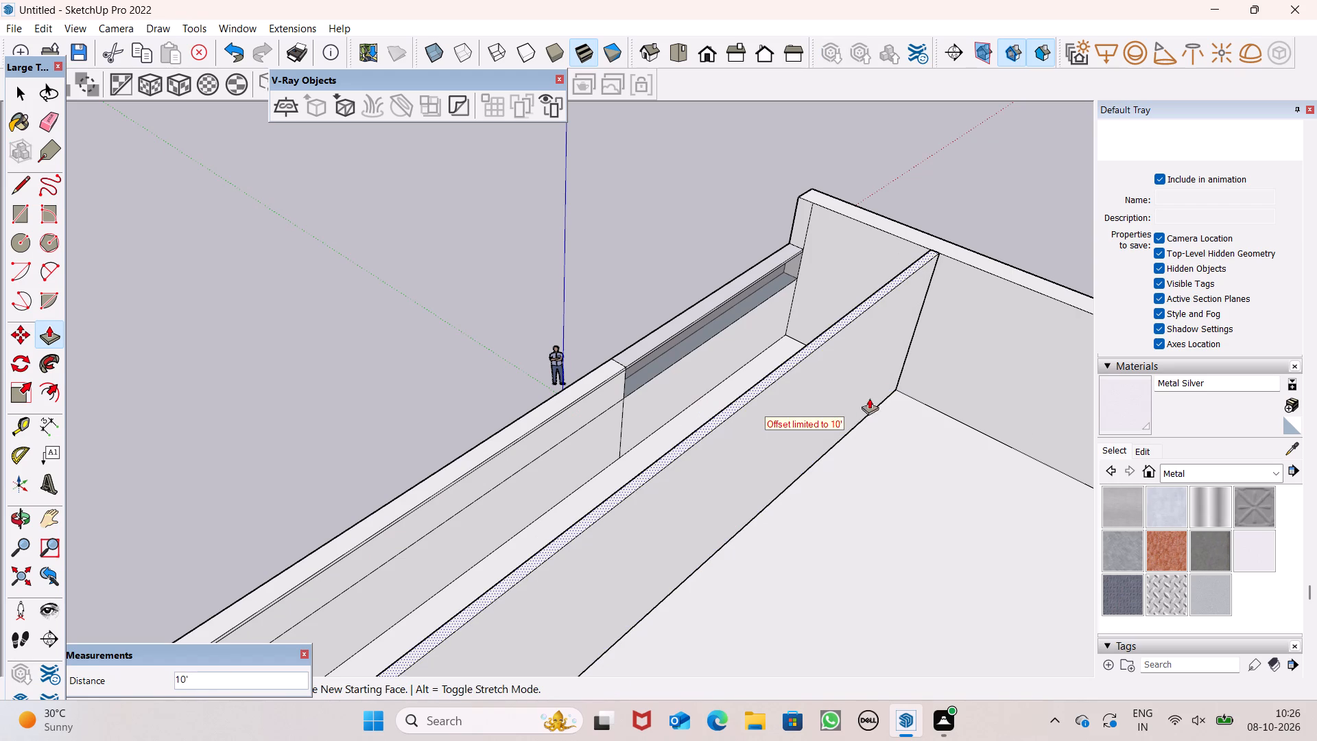
left_click_drag(869, 398, 1008, 266)
key("space")
Erase the vertical seam line and all the slat lines from the front face of the raised top-storey inner wall.
scroll(380, 161, "down", 10)
scroll(596, 352, "down", 2)
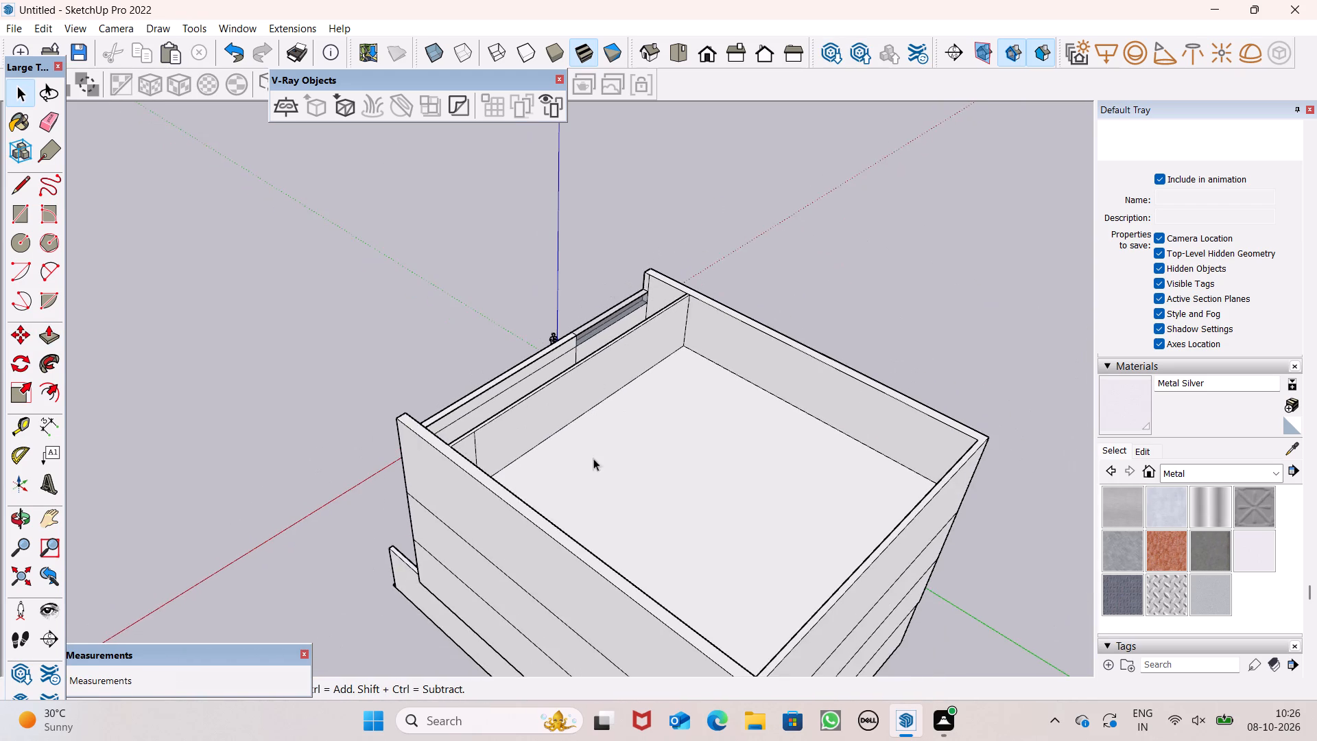
middle_click_drag(593, 467, 1312, 316)
scroll(569, 408, "up", 1)
middle_click_drag(570, 408, 704, 405)
scroll(630, 349, "up", 4)
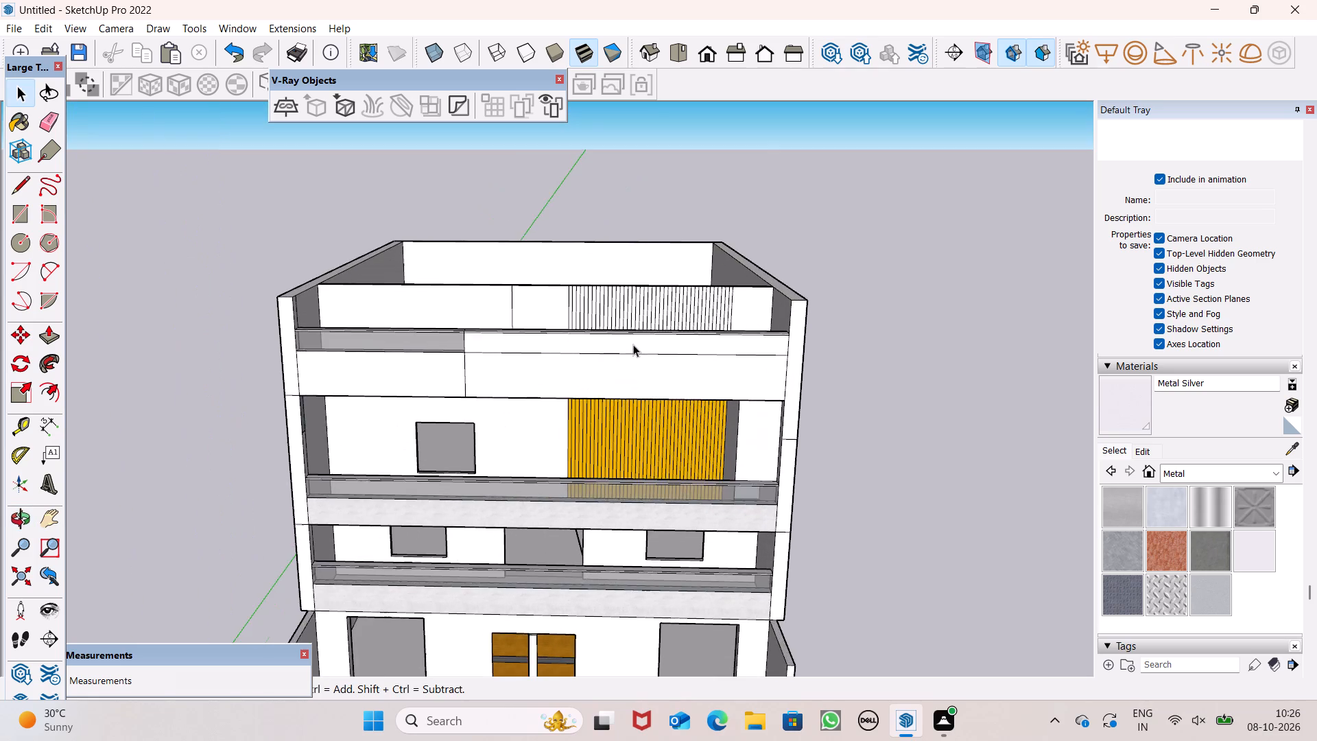
middle_click_drag(625, 360, 598, 558)
scroll(681, 408, "up", 4)
scroll(714, 388, "down", 1)
scroll(714, 388, "up", 1)
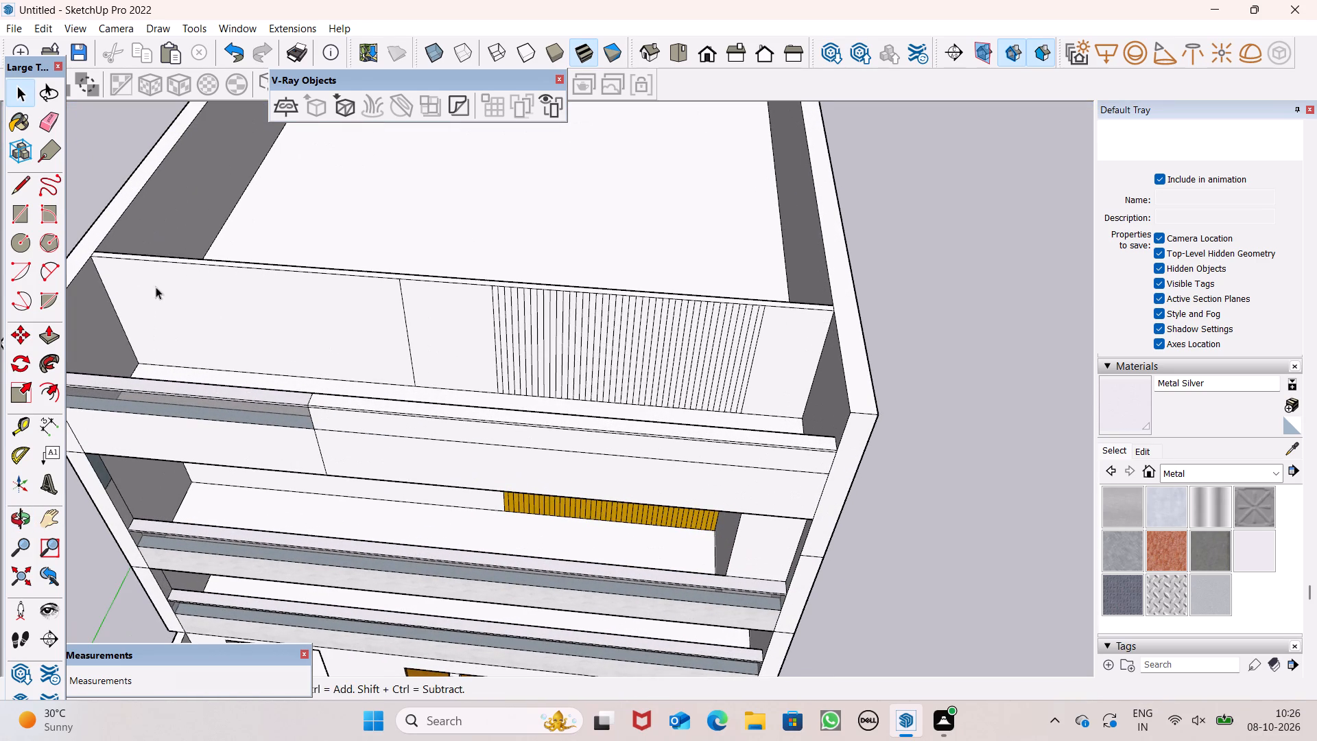
left_click_drag(57, 118, 59, 128)
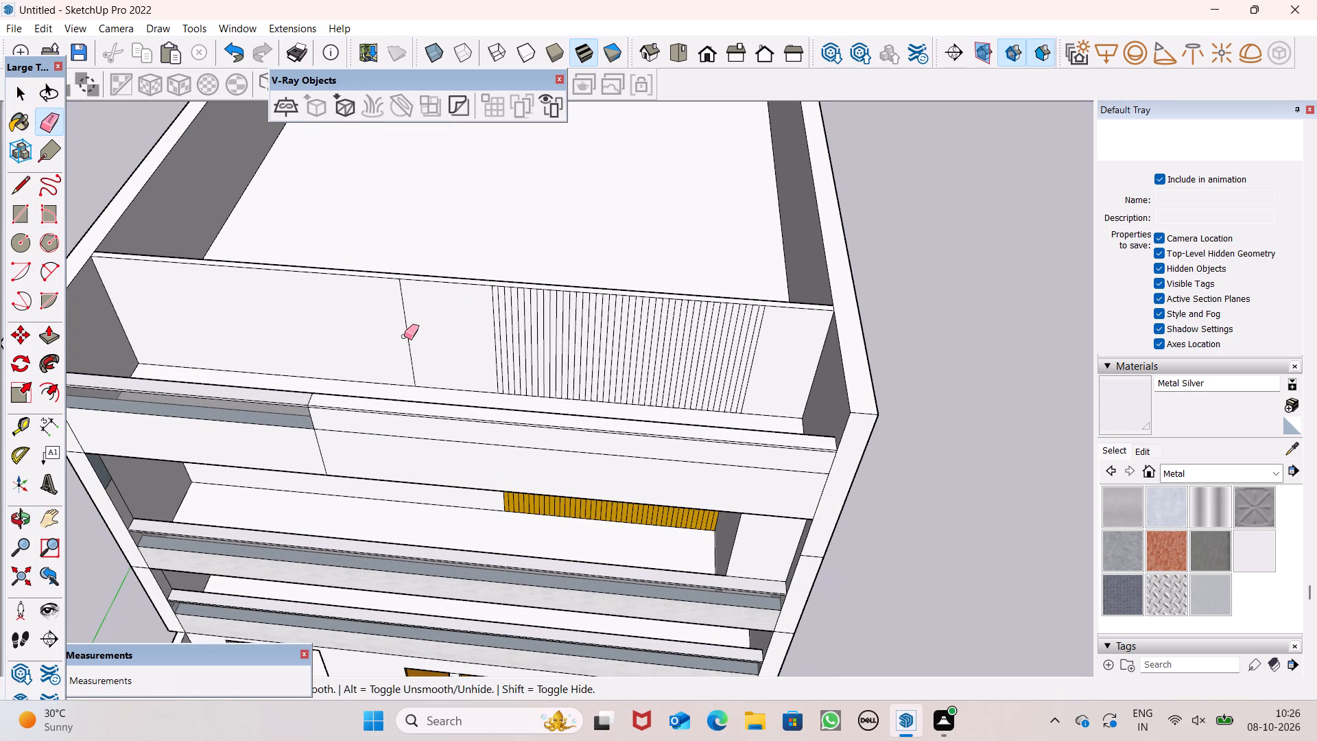
left_click(404, 336)
left_click_drag(409, 336, 416, 335)
left_click_drag(483, 336, 763, 343)
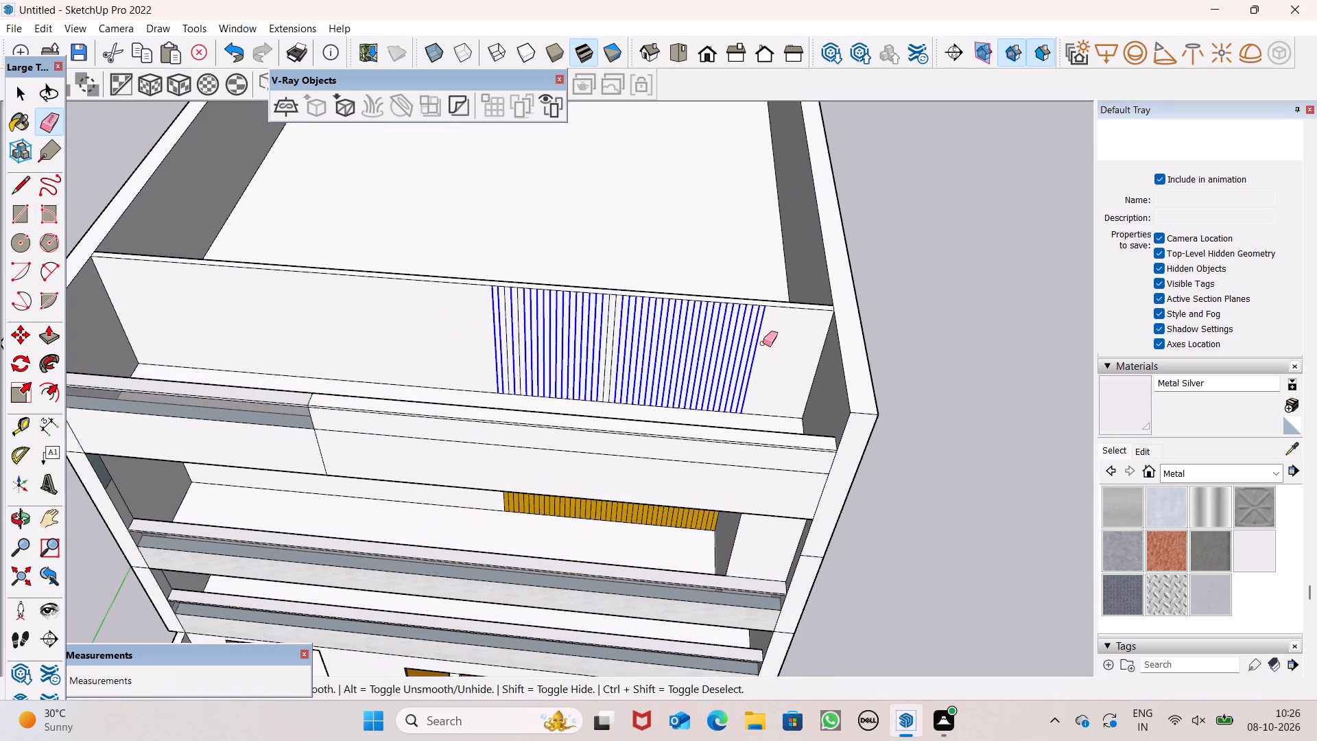
left_click_drag(763, 343, 534, 346)
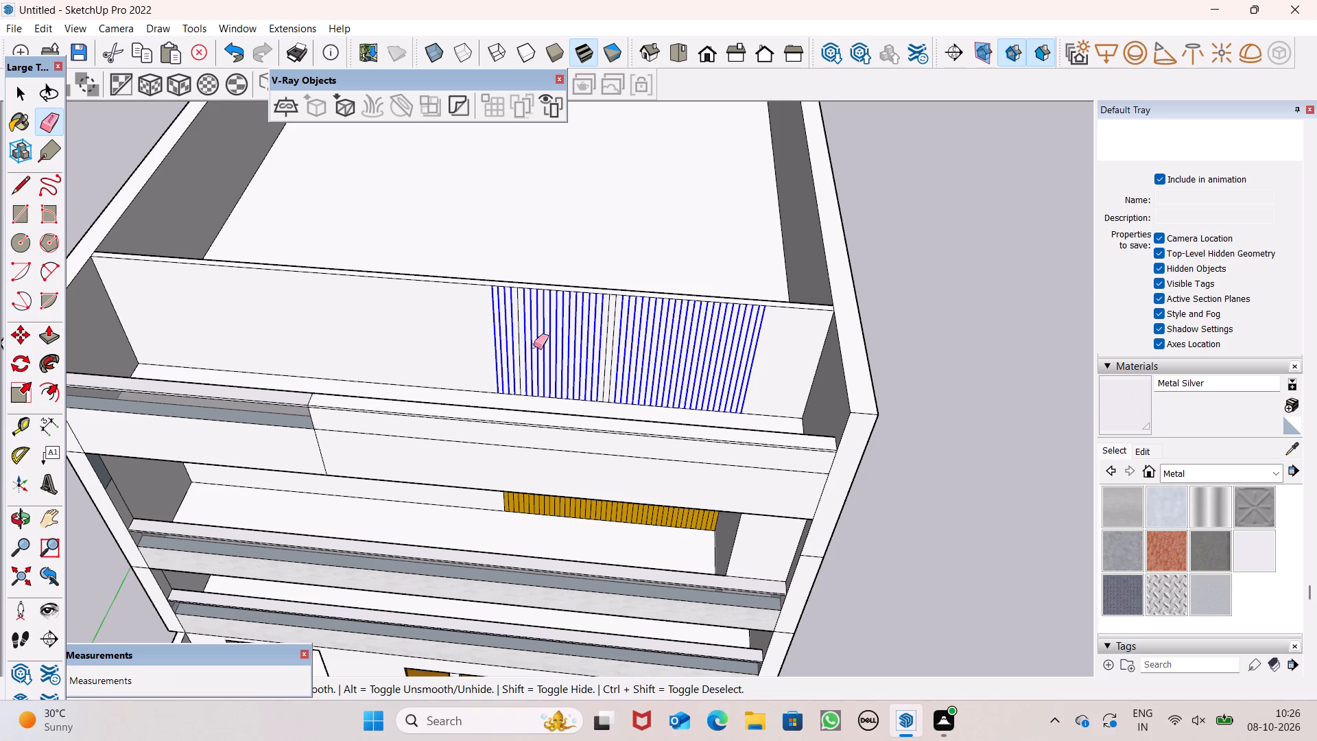
left_click_drag(534, 346, 620, 340)
key("space")
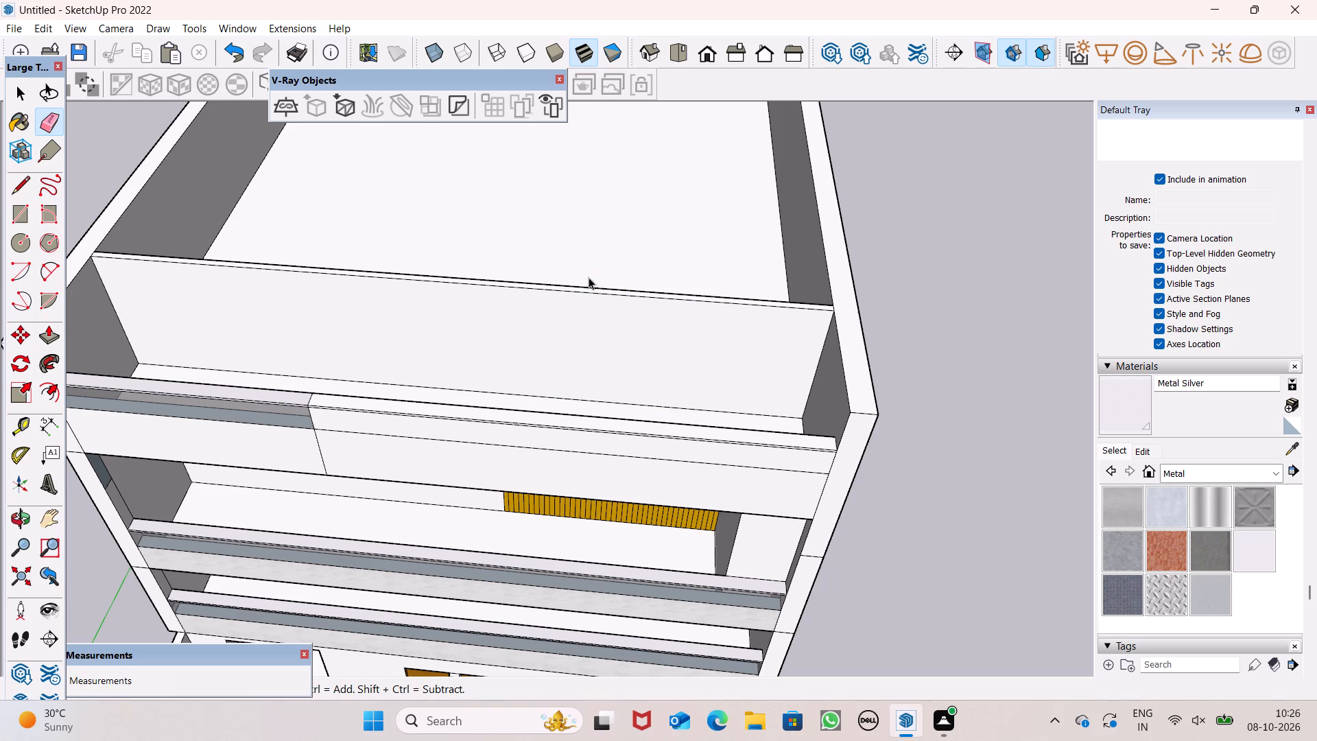
scroll(620, 340, "down", 4)
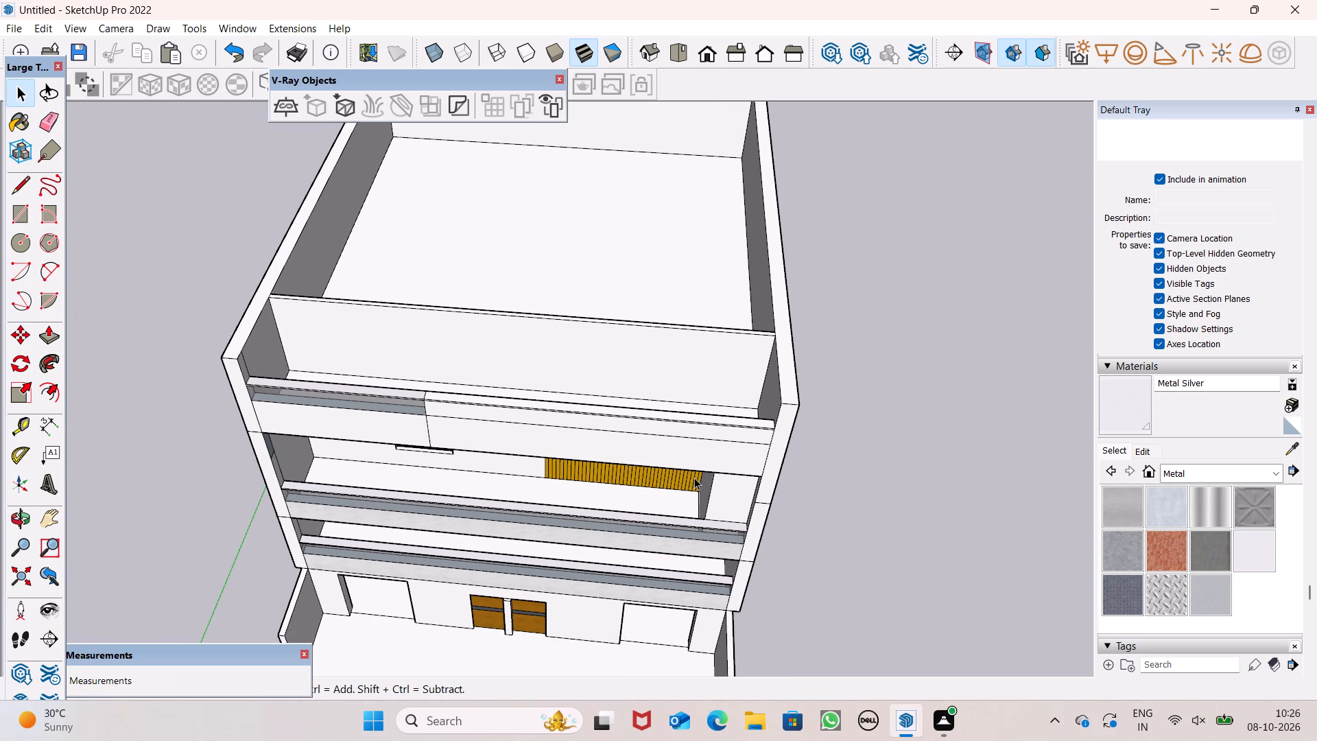
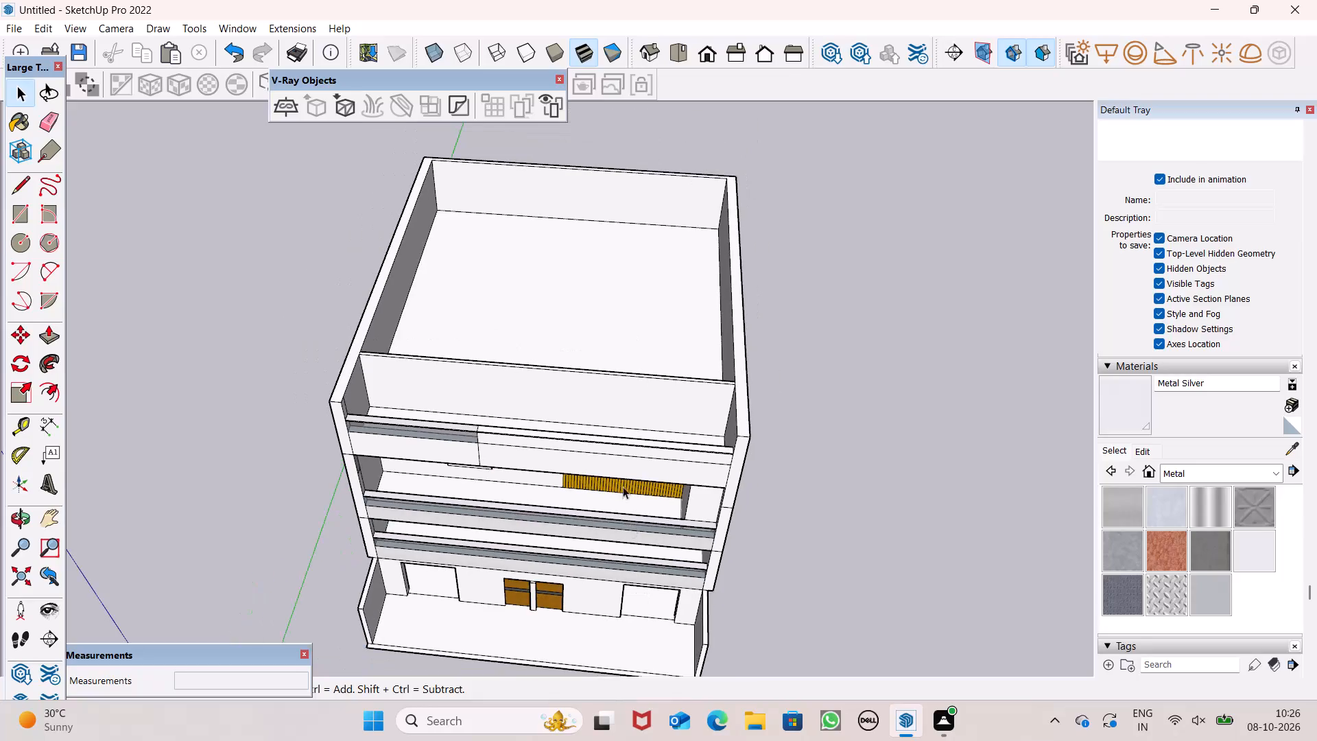
Examine the building's front facade and open top storey from several angles and distances.
scroll(639, 335, "down", 6)
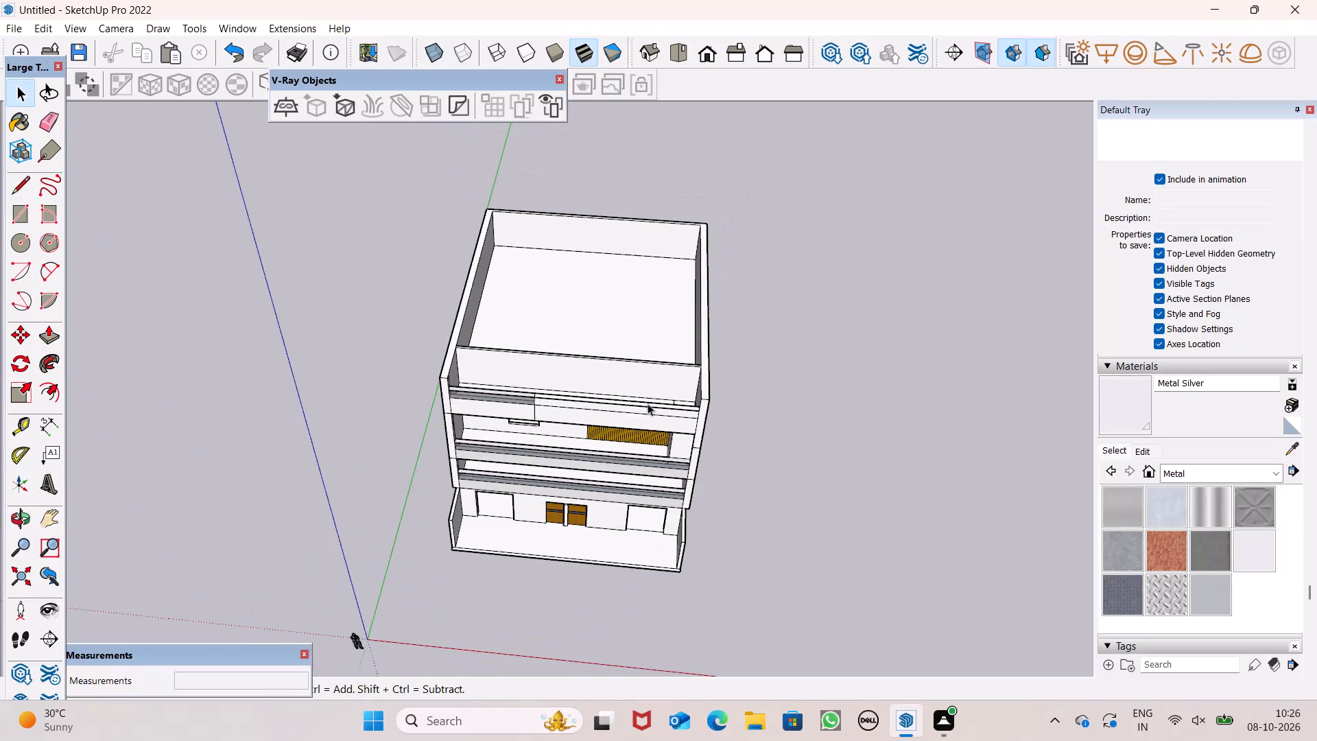
middle_click_drag(656, 427, 823, 234)
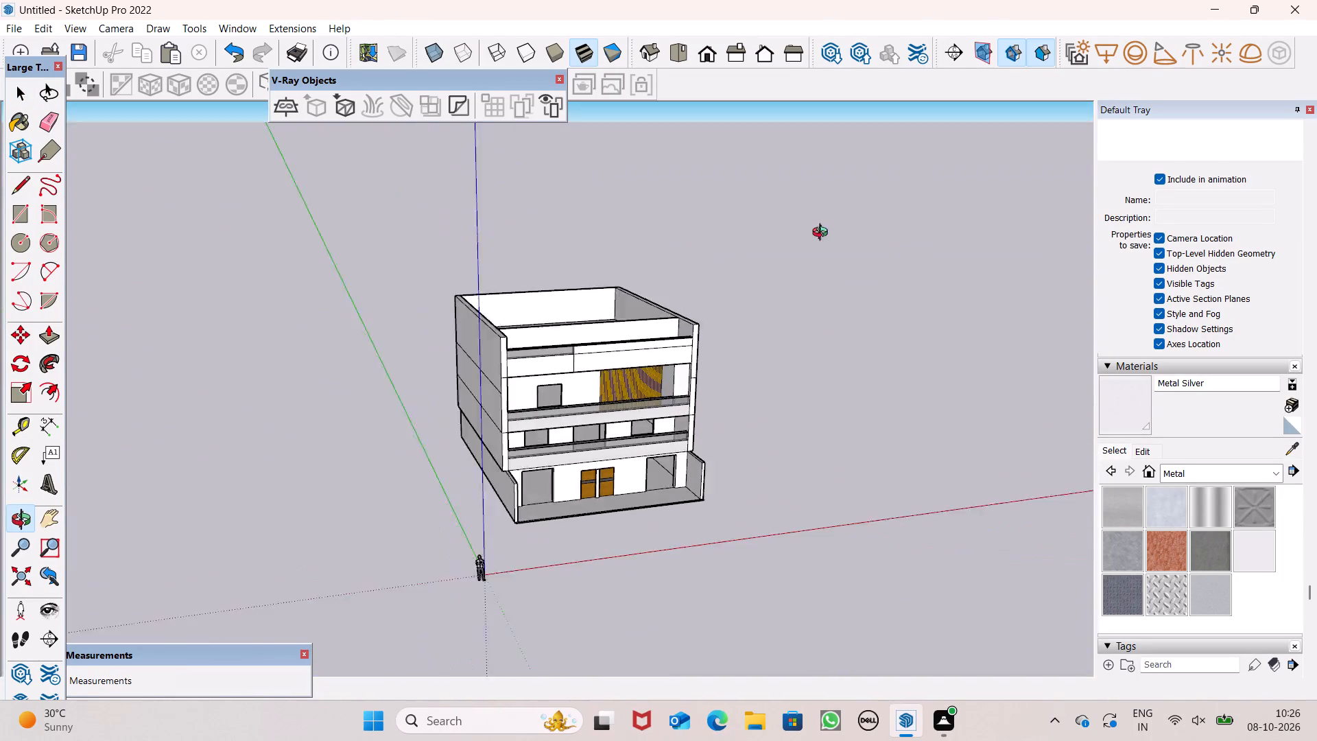
middle_click_drag(823, 234, 957, 187)
middle_click_drag(659, 410, 582, 408)
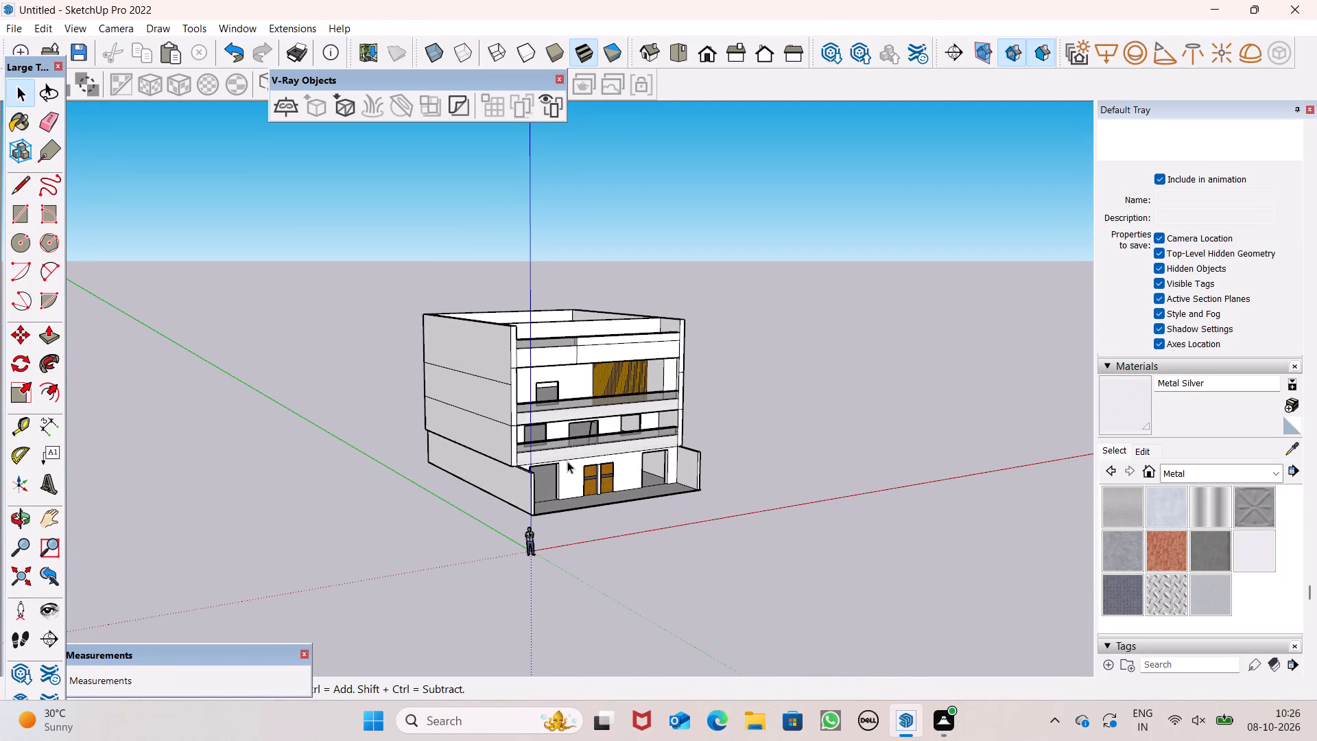
middle_click_drag(565, 465, 403, 464)
scroll(403, 464, "up", 1)
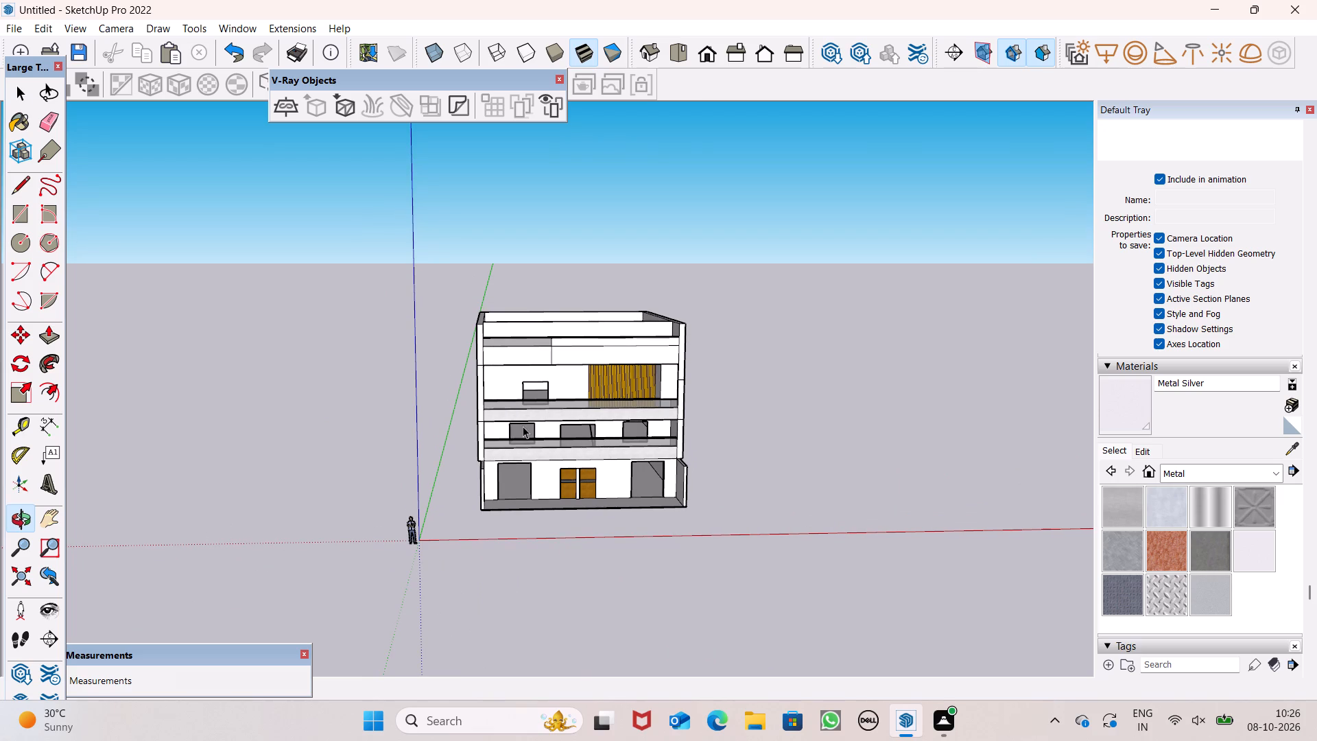
middle_click_drag(580, 415, 513, 499)
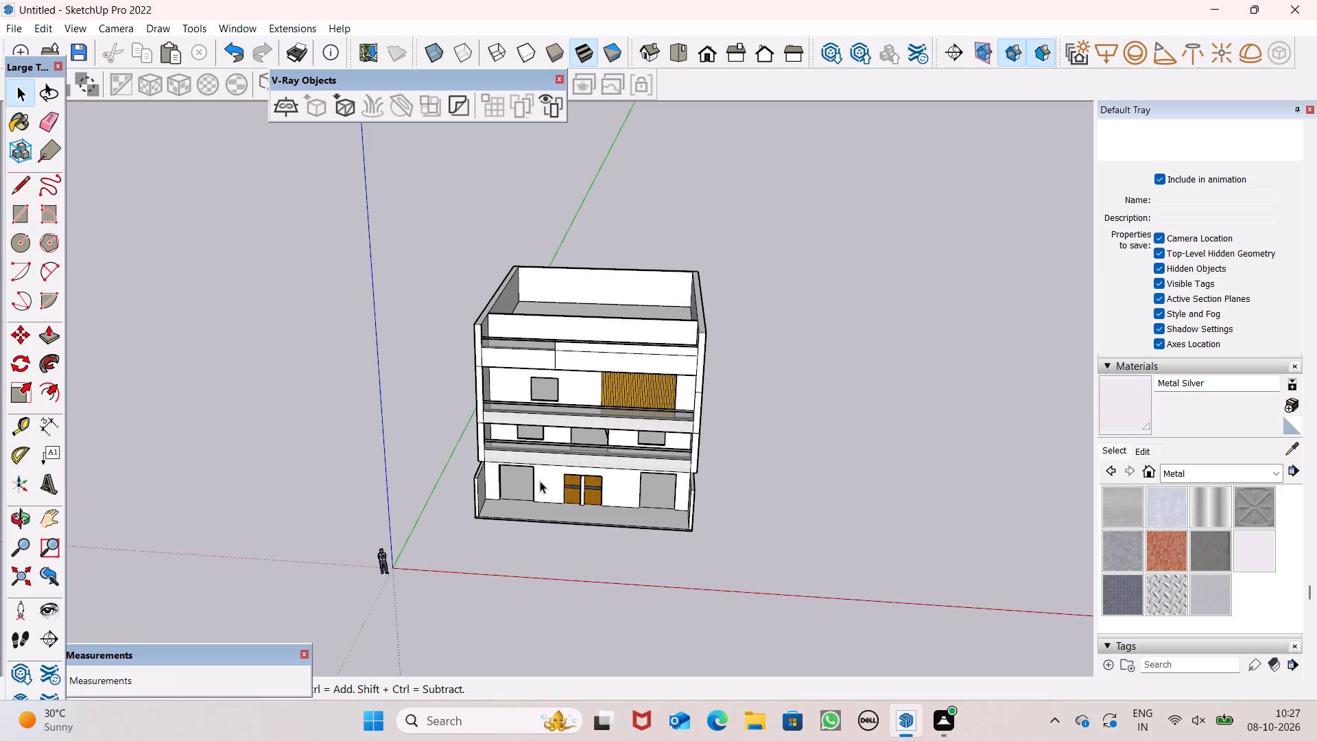
scroll(602, 319, "up", 2)
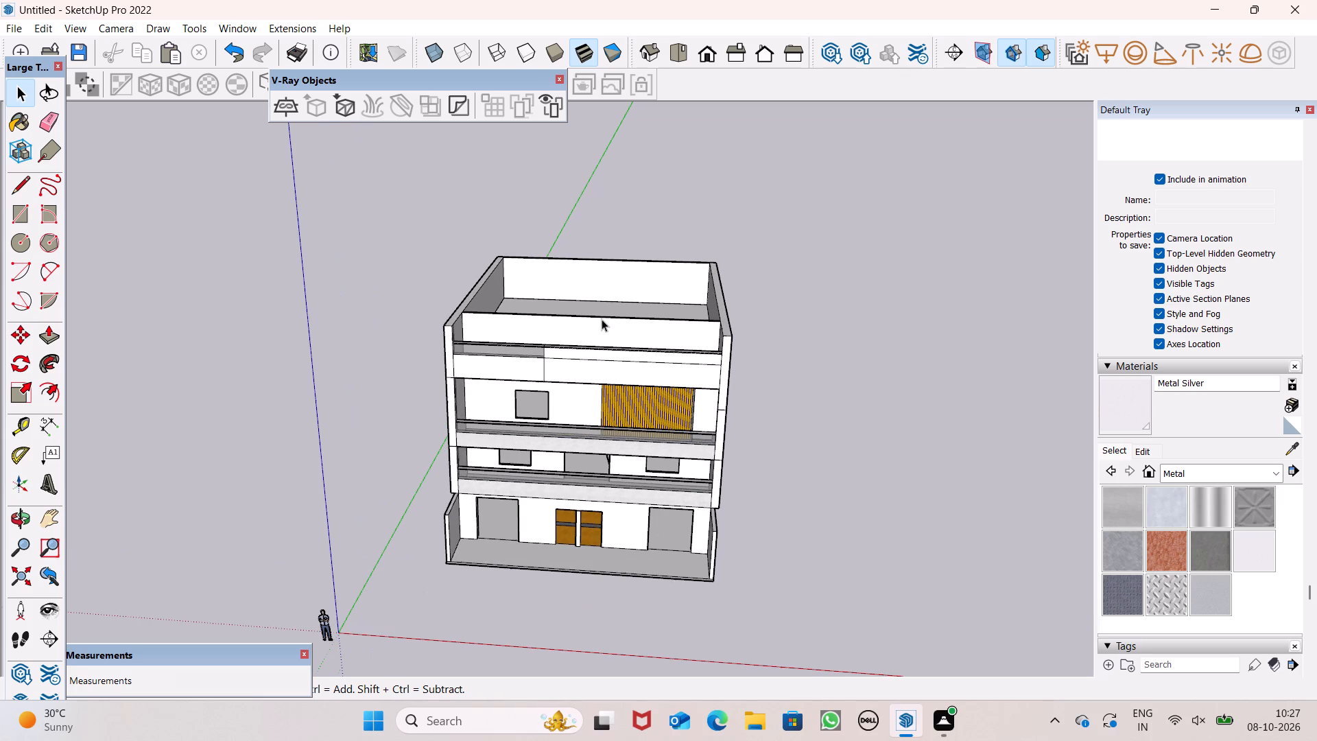
scroll(588, 349, "up", 4)
scroll(588, 349, "down", 1)
scroll(588, 349, "up", 1)
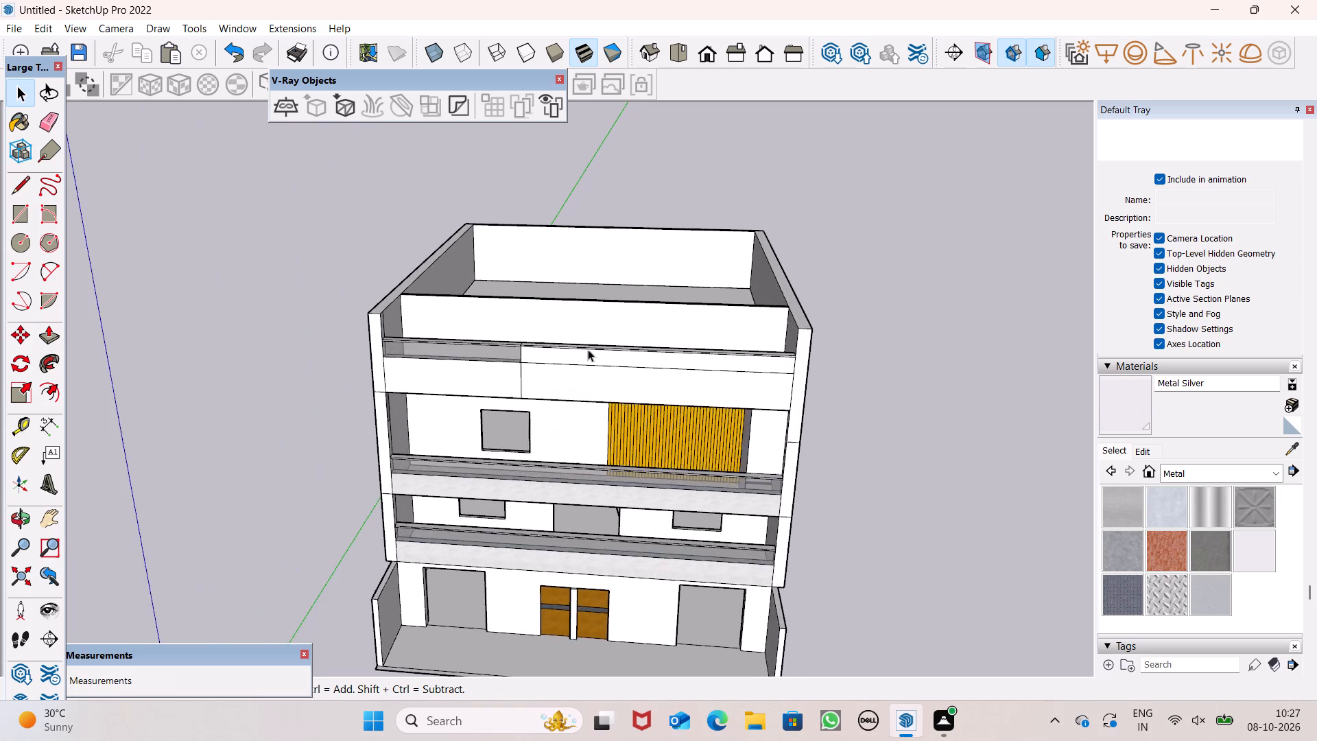
Draw a rectangle about 8' by 7'10" near the middle of the top-storey inner front wall, reaching down to its bottom edge.
middle_click_drag(604, 362, 621, 510)
scroll(601, 396, "down", 1)
scroll(601, 395, "up", 6)
middle_click_drag(597, 414, 607, 473)
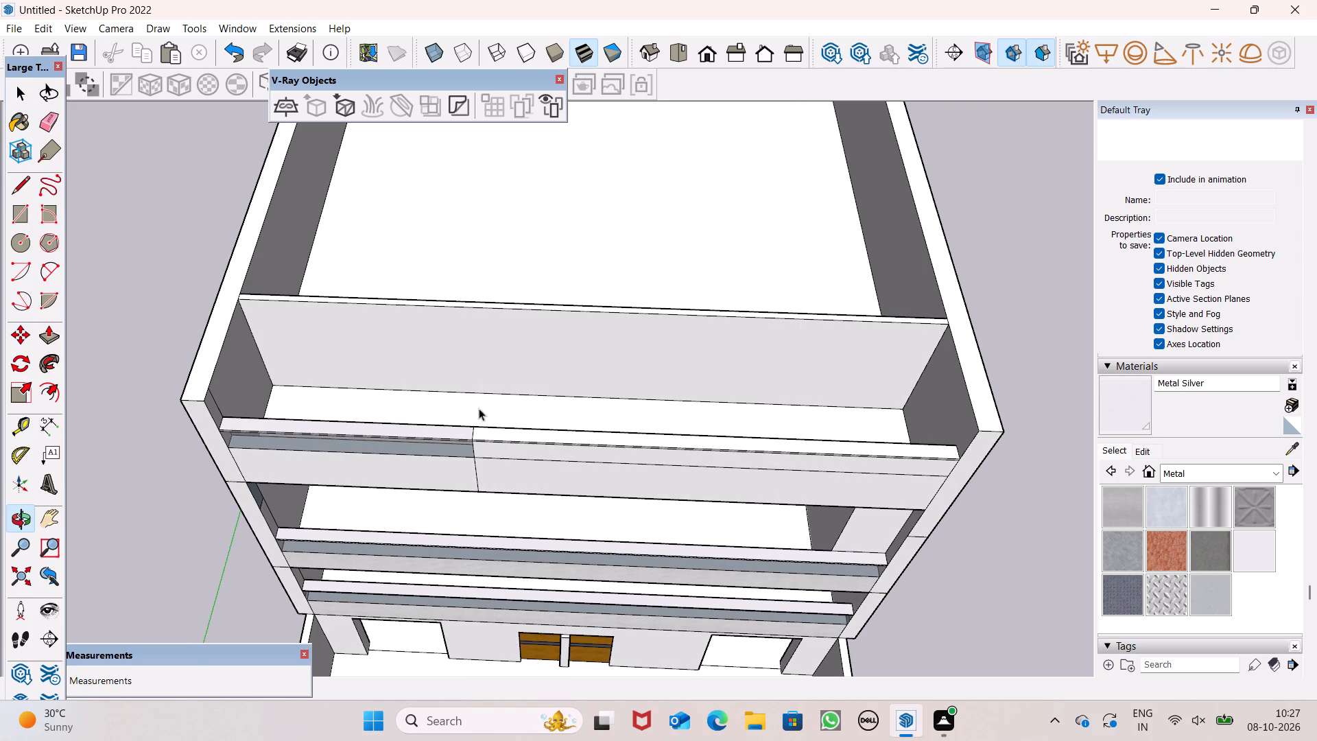
left_click(25, 217)
scroll(534, 372, "up", 2)
middle_click_drag(607, 375, 597, 318)
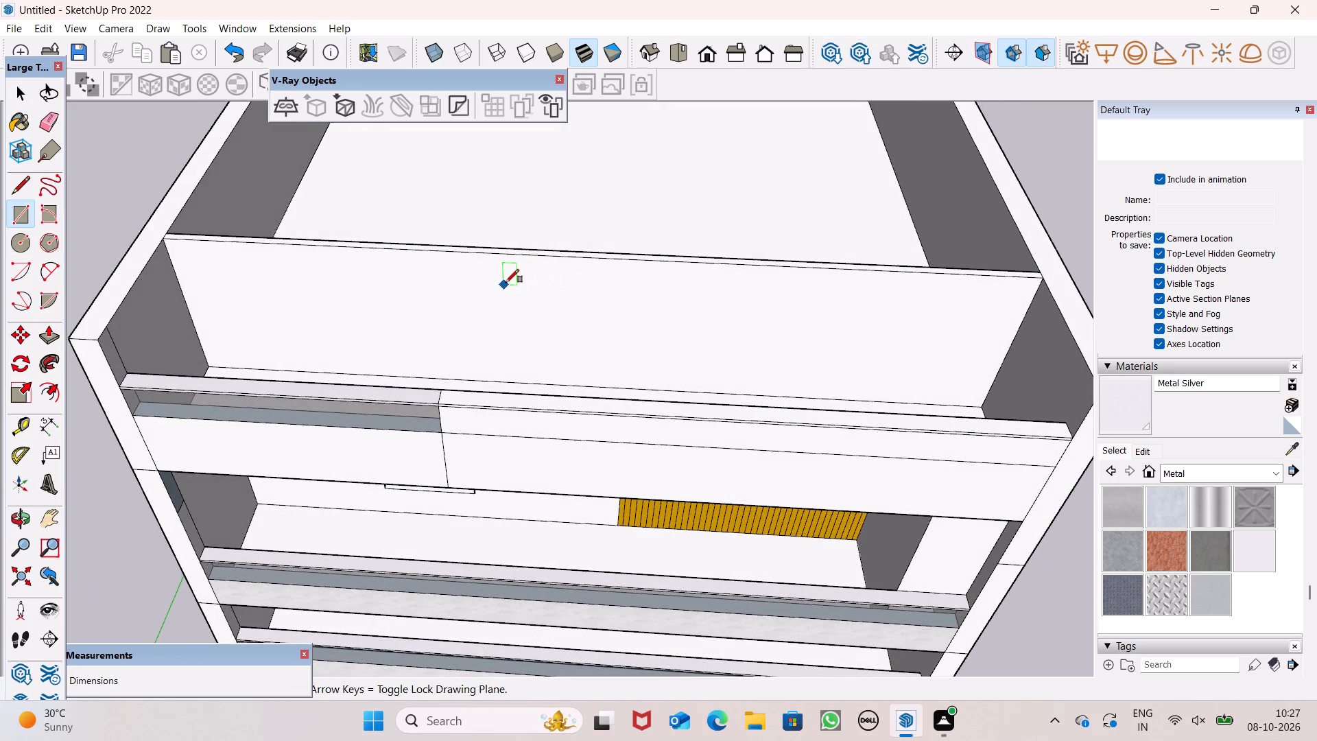
left_click_drag(508, 281, 524, 290)
middle_click_drag(648, 374, 660, 409)
scroll(660, 414, "up", 1)
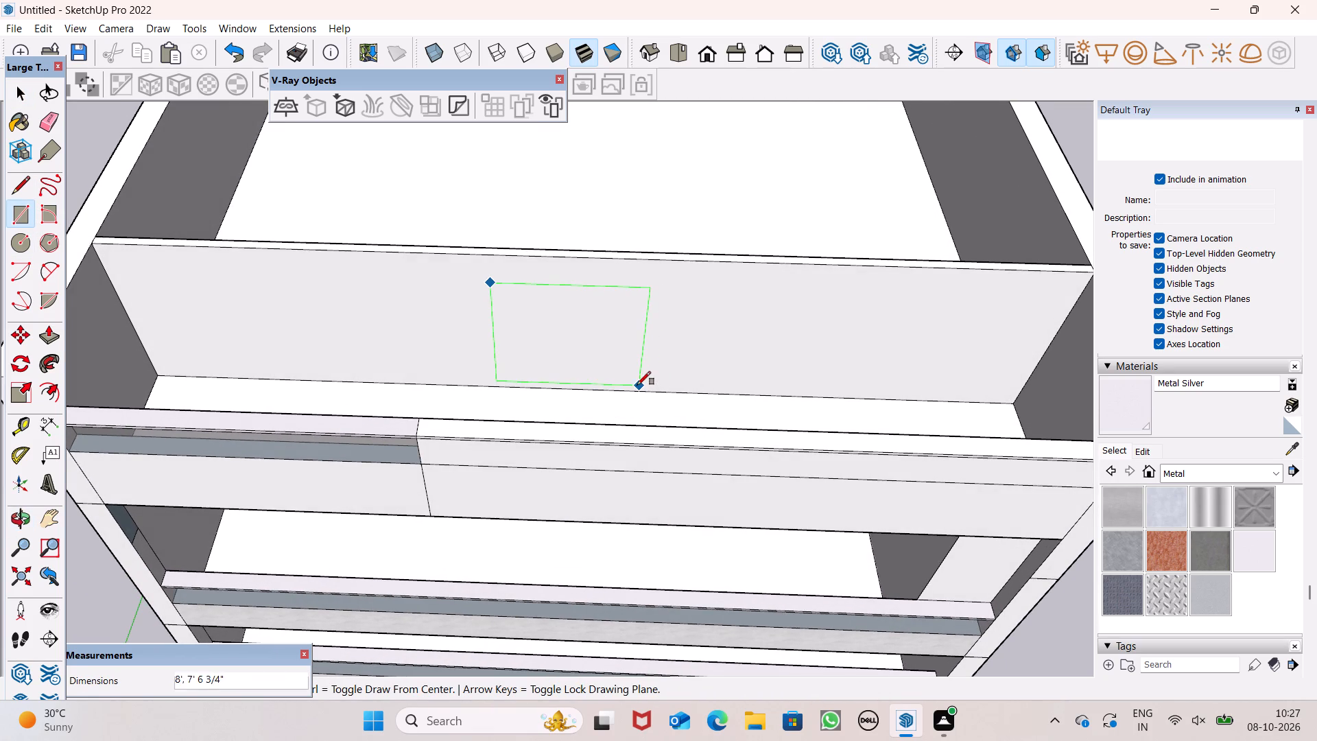
left_click(634, 391)
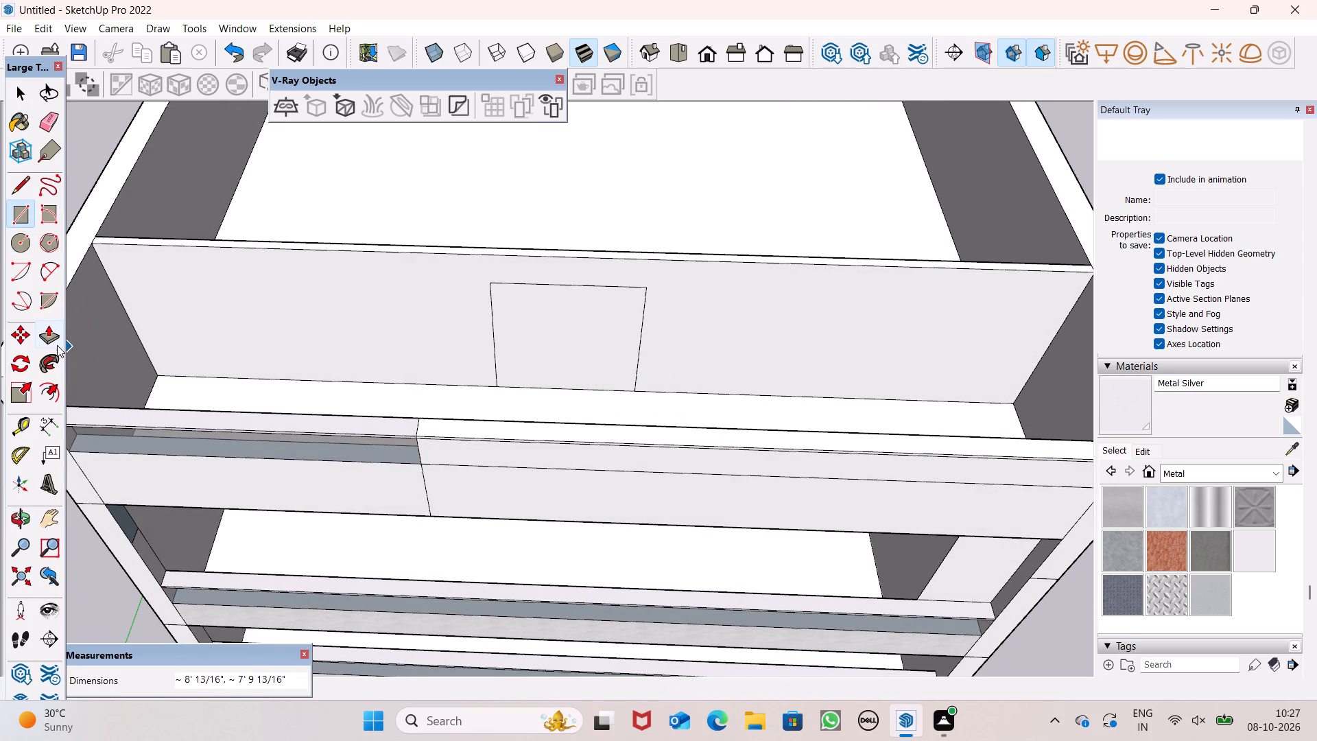
Push/Pull the door-sized rectangle back 6" through the top-storey inner front wall to cut an opening.
left_click(56, 344)
left_click_drag(573, 385, 578, 373)
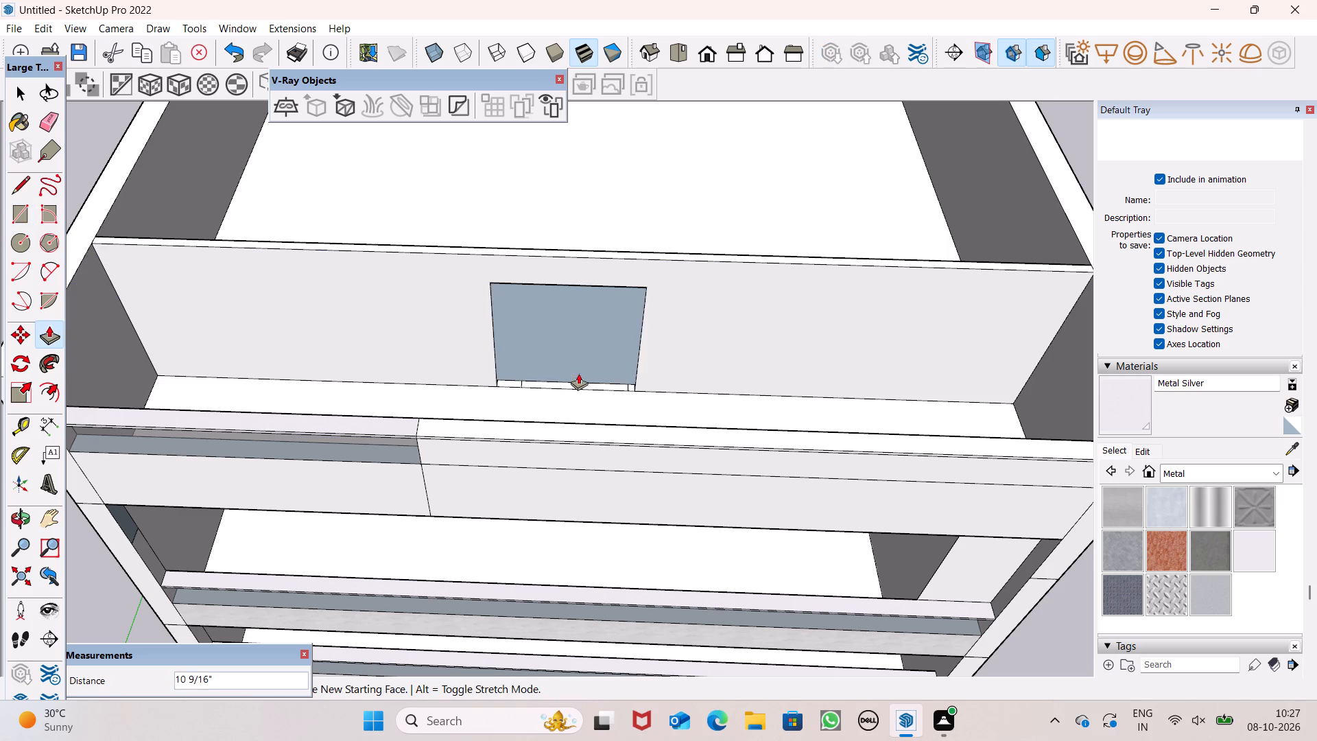
left_click_drag(578, 373, 586, 370)
scroll(558, 340, "down", 3)
scroll(634, 279, "down", 2)
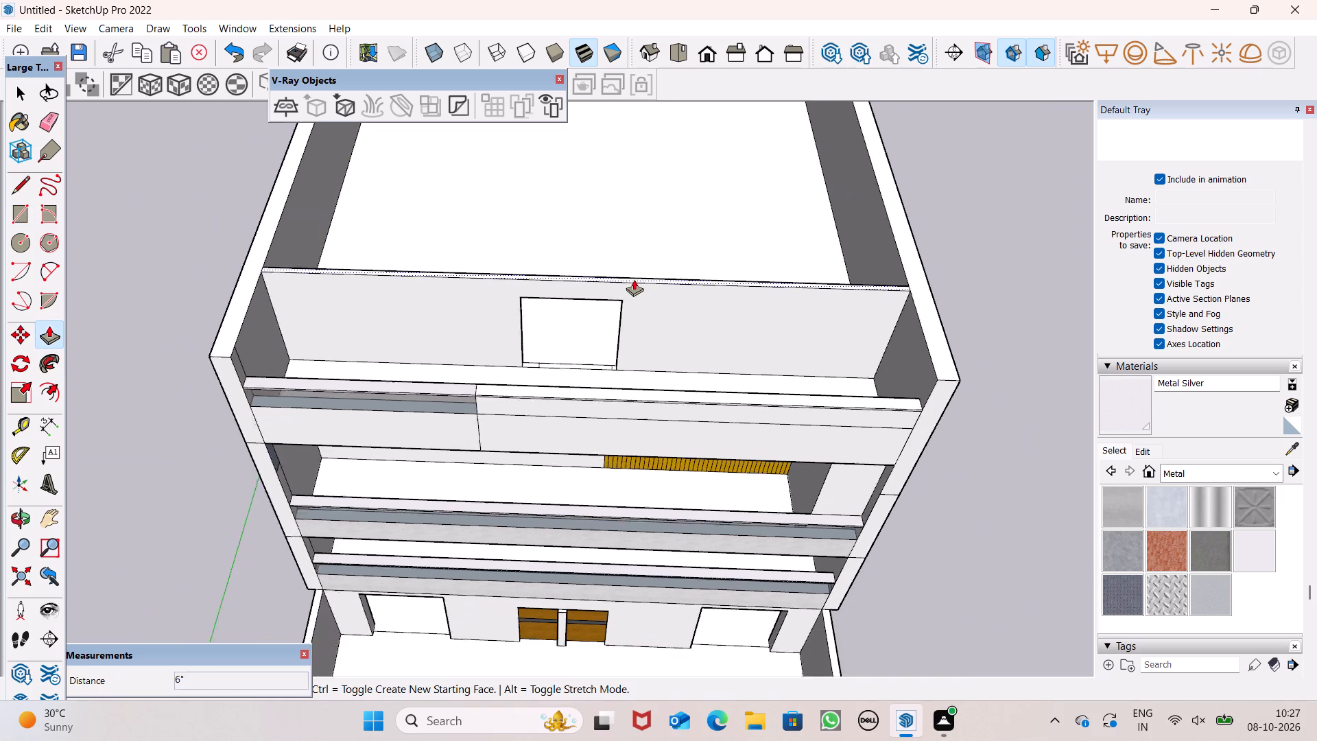
scroll(634, 279, "down", 3)
scroll(654, 282, "up", 1)
scroll(657, 285, "down", 2)
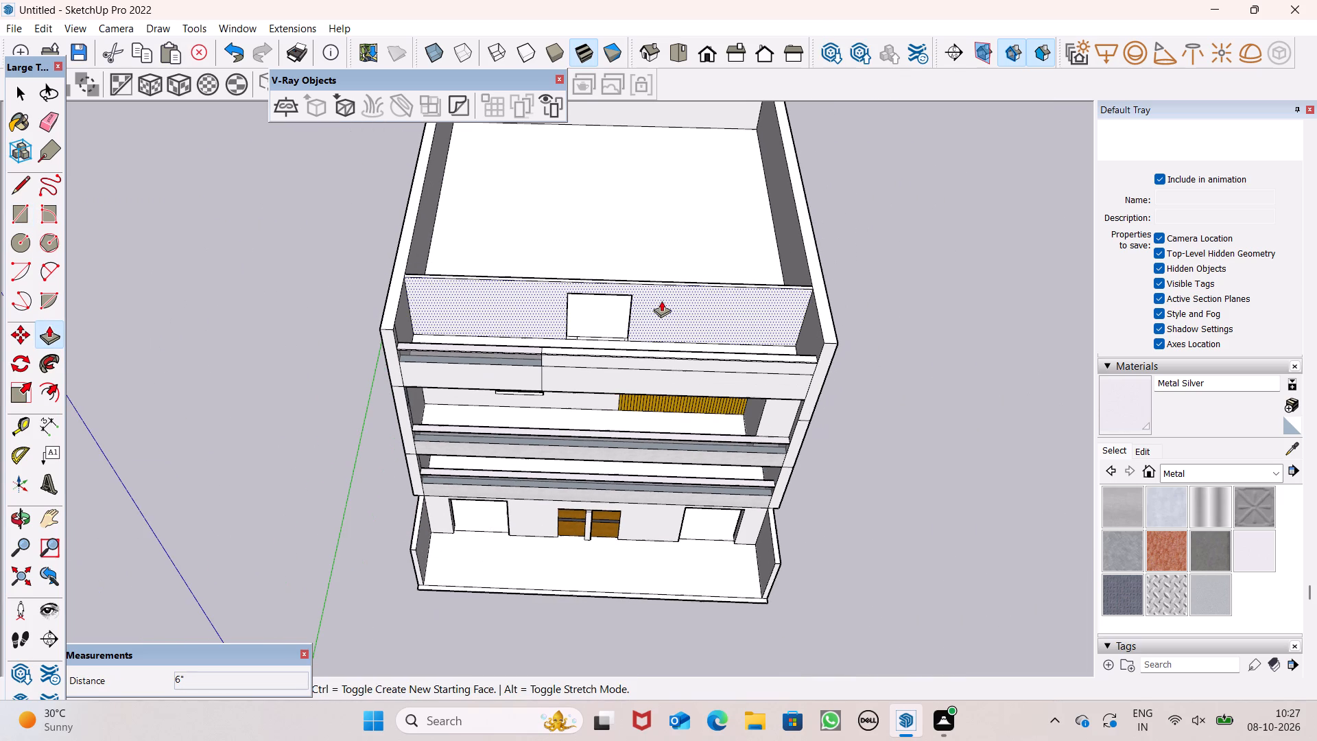
scroll(661, 301, "down", 2)
key("space")
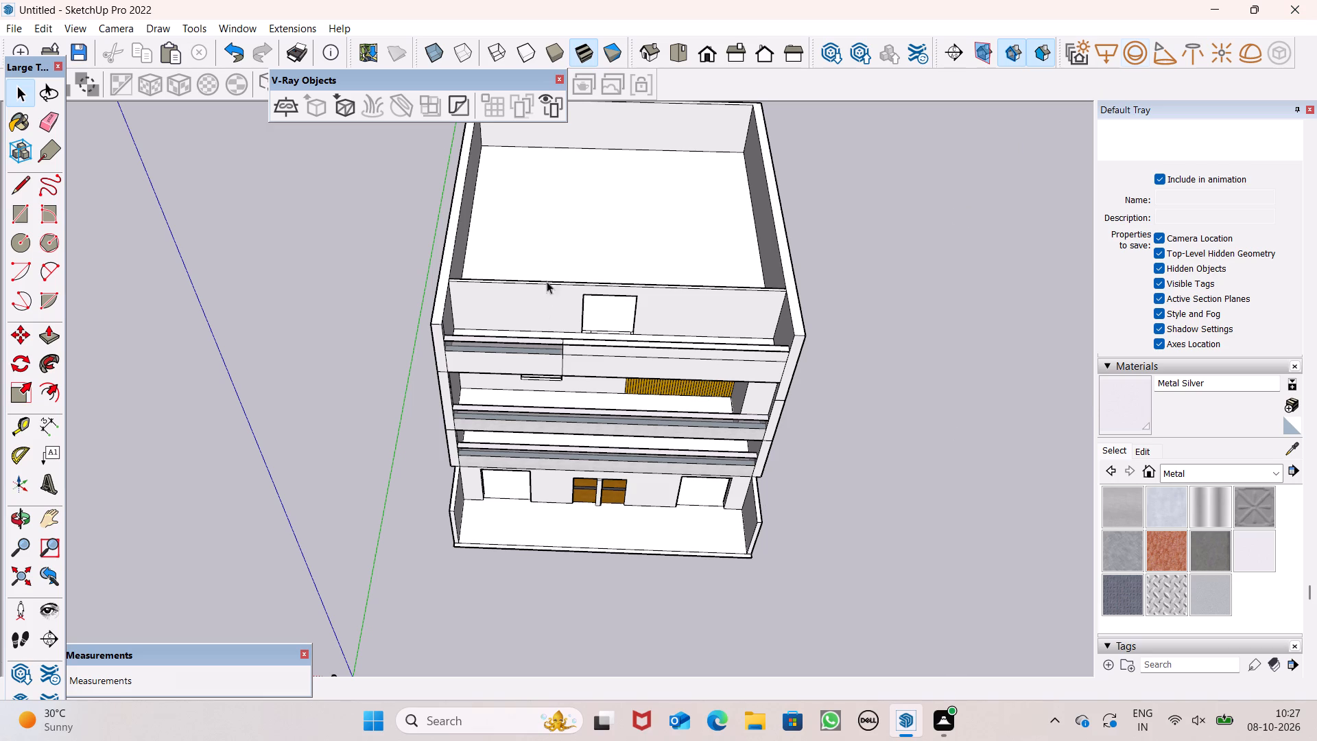
Draw a window outline about 5'3" square on the top-storey inner front wall, on the slatted-wall side of the door opening.
scroll(645, 310, "down", 1)
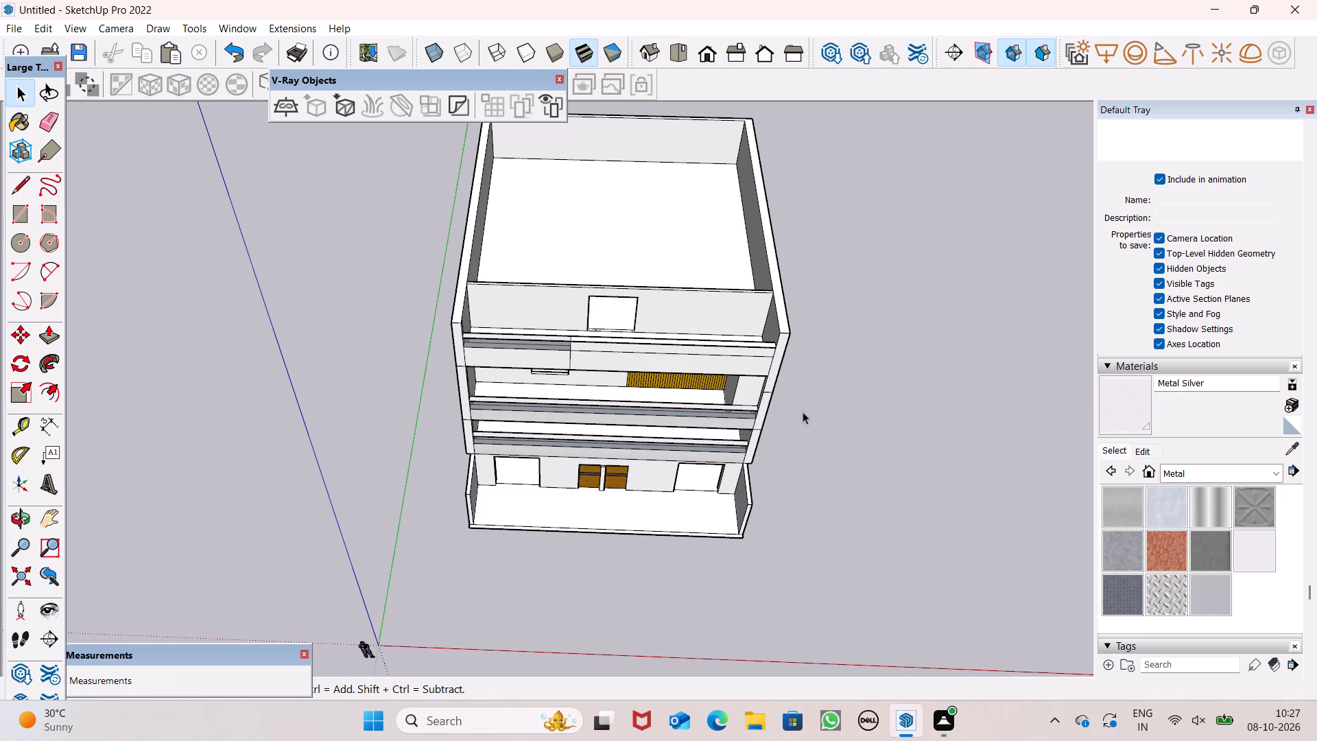
scroll(735, 358, "up", 1)
middle_click_drag(734, 358, 639, 316)
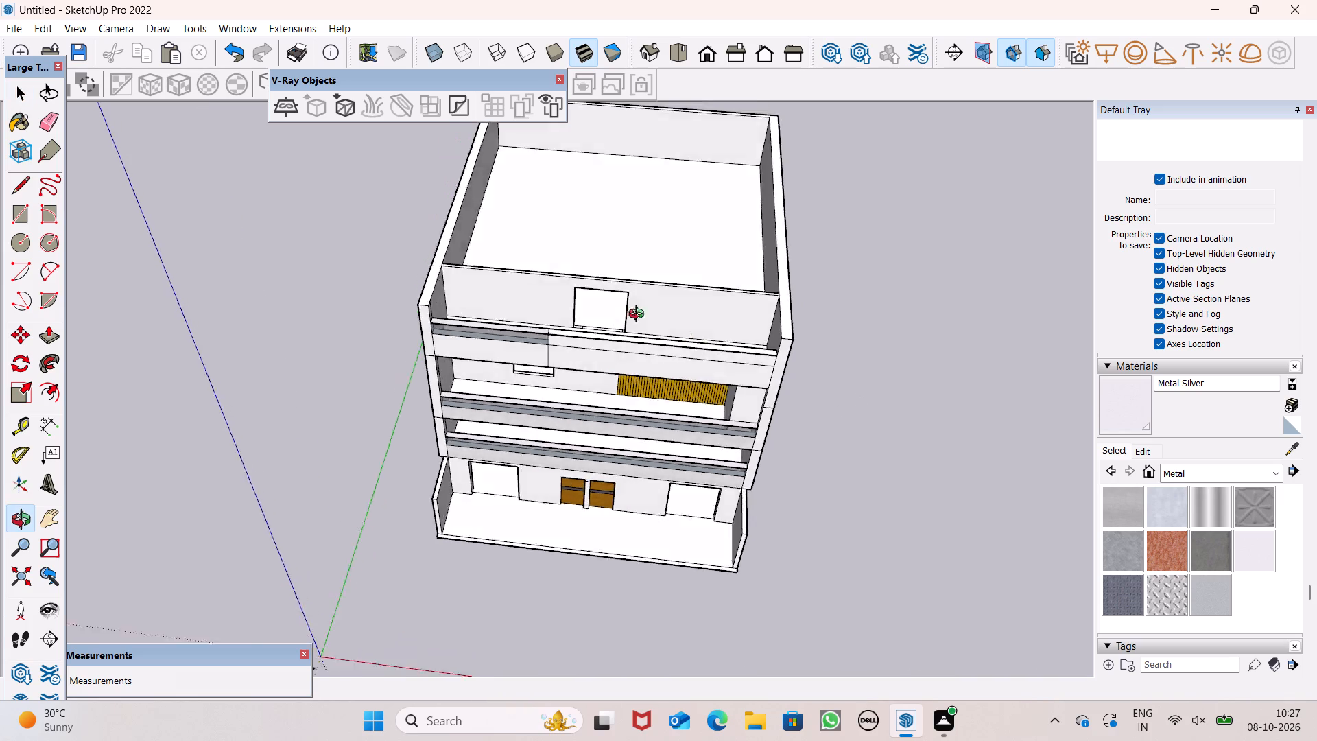
middle_click_drag(639, 316, 681, 217)
scroll(650, 266, "up", 1)
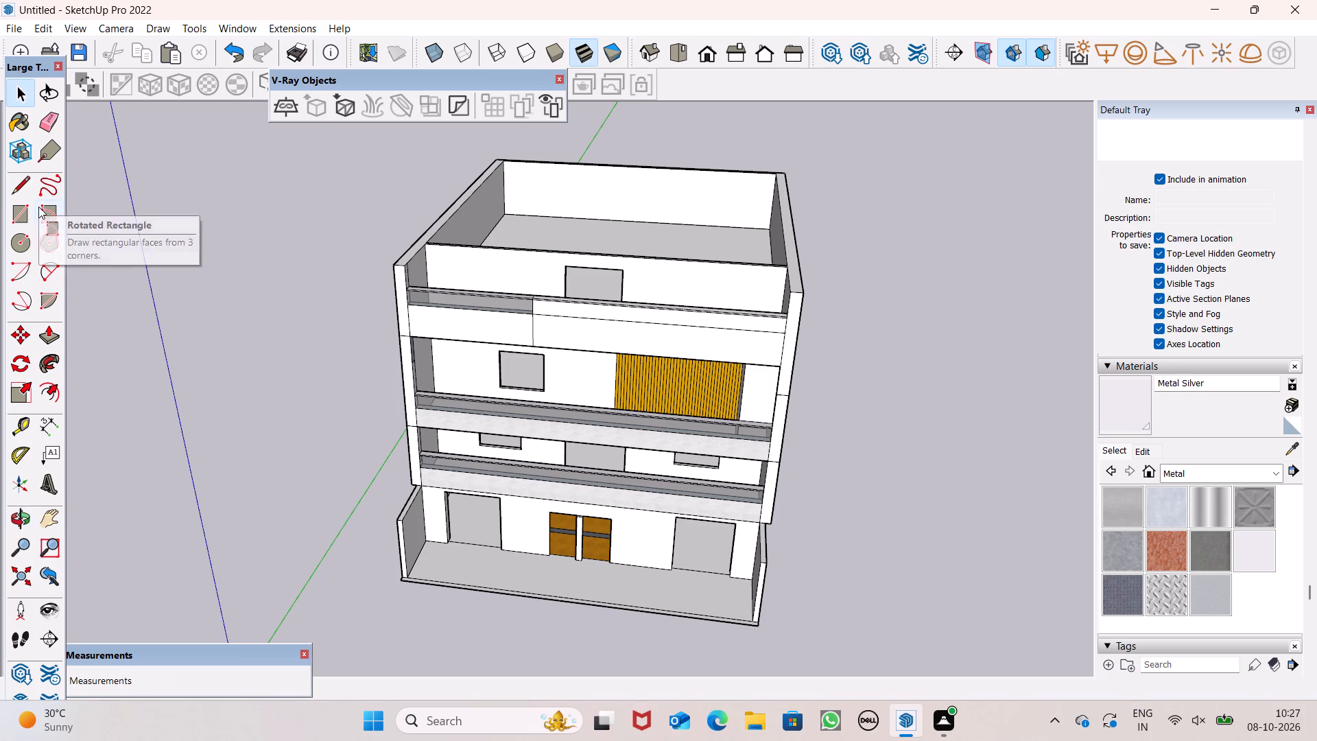
left_click(16, 215)
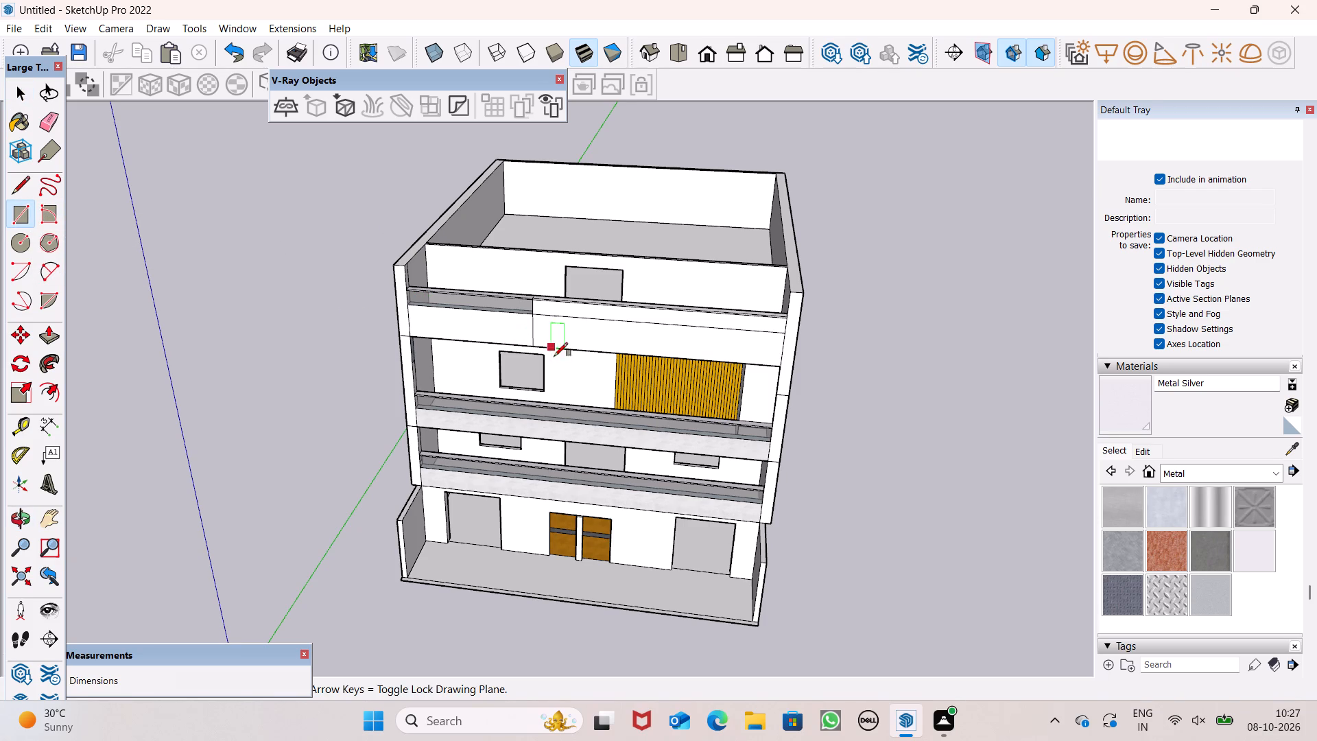
scroll(681, 289, "up", 3)
scroll(654, 282, "down", 1)
scroll(656, 283, "up", 1)
scroll(665, 285, "down", 1)
scroll(667, 285, "up", 1)
middle_click_drag(759, 351, 774, 410)
scroll(745, 295, "up", 4)
scroll(729, 290, "down", 1)
scroll(726, 292, "up", 1)
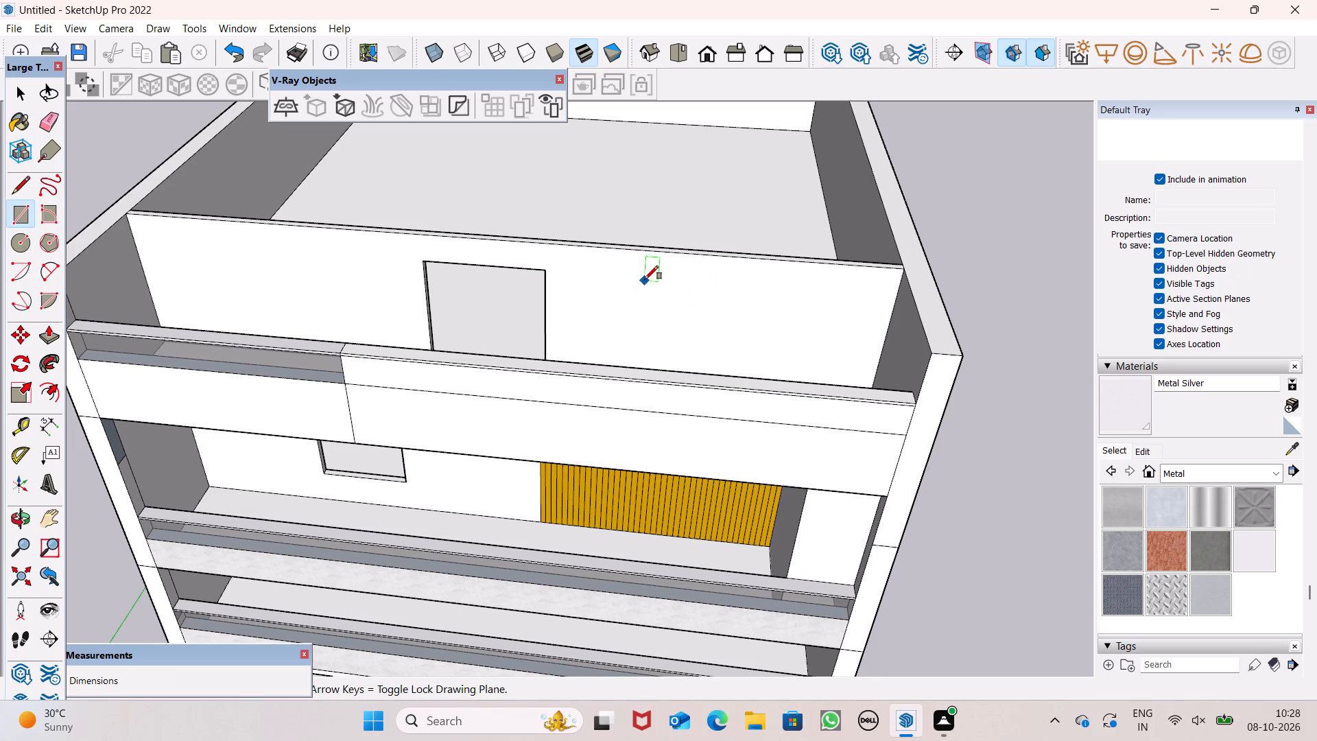
left_click(645, 279)
left_click(722, 352)
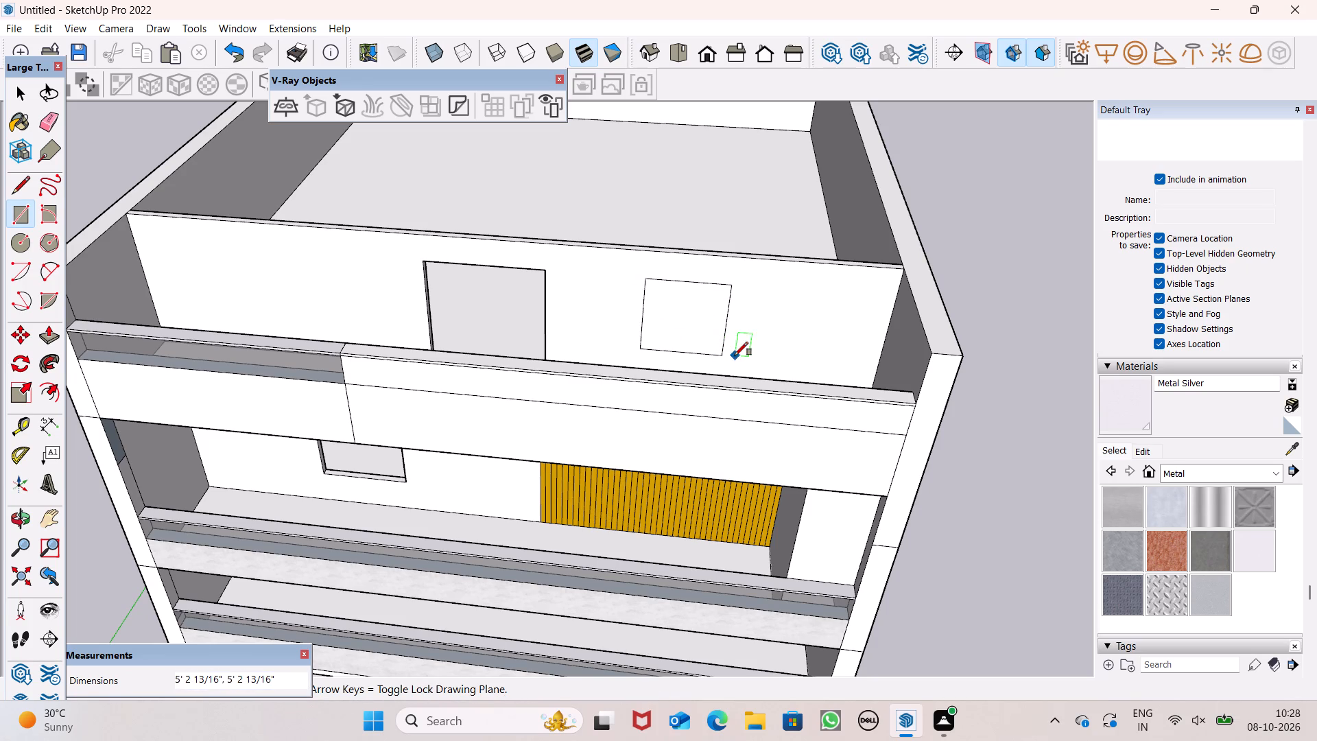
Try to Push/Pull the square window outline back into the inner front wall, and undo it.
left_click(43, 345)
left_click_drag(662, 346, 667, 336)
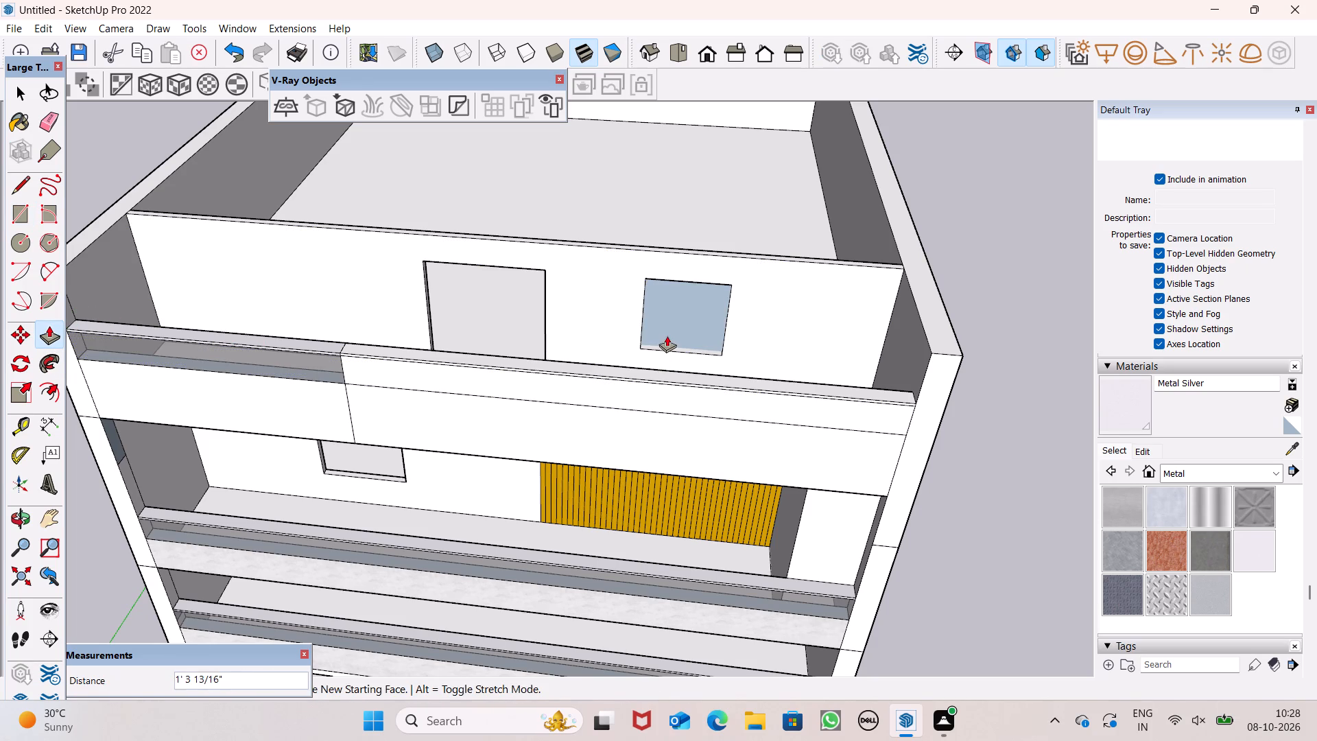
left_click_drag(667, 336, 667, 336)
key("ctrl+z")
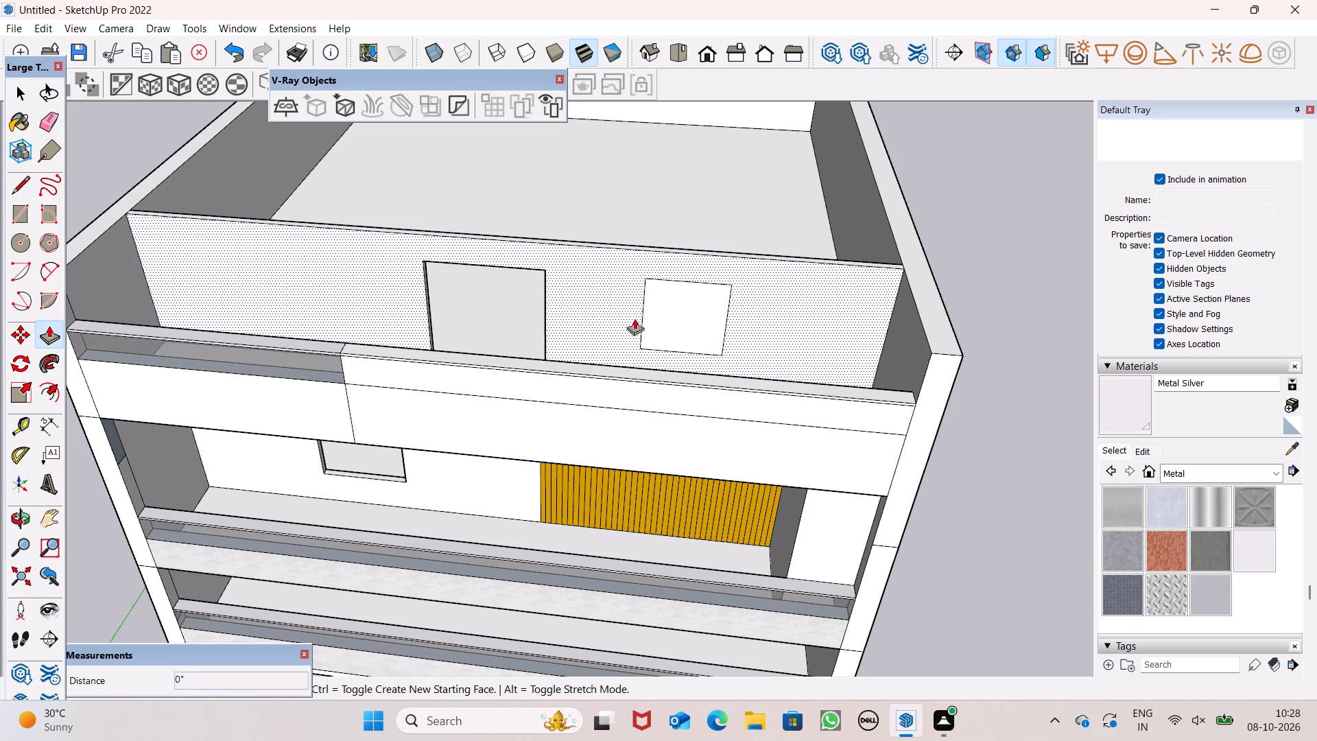
Push/Pull the square window outline back 6" through the inner front wall to cut the window opening.
left_click_drag(679, 340, 697, 325)
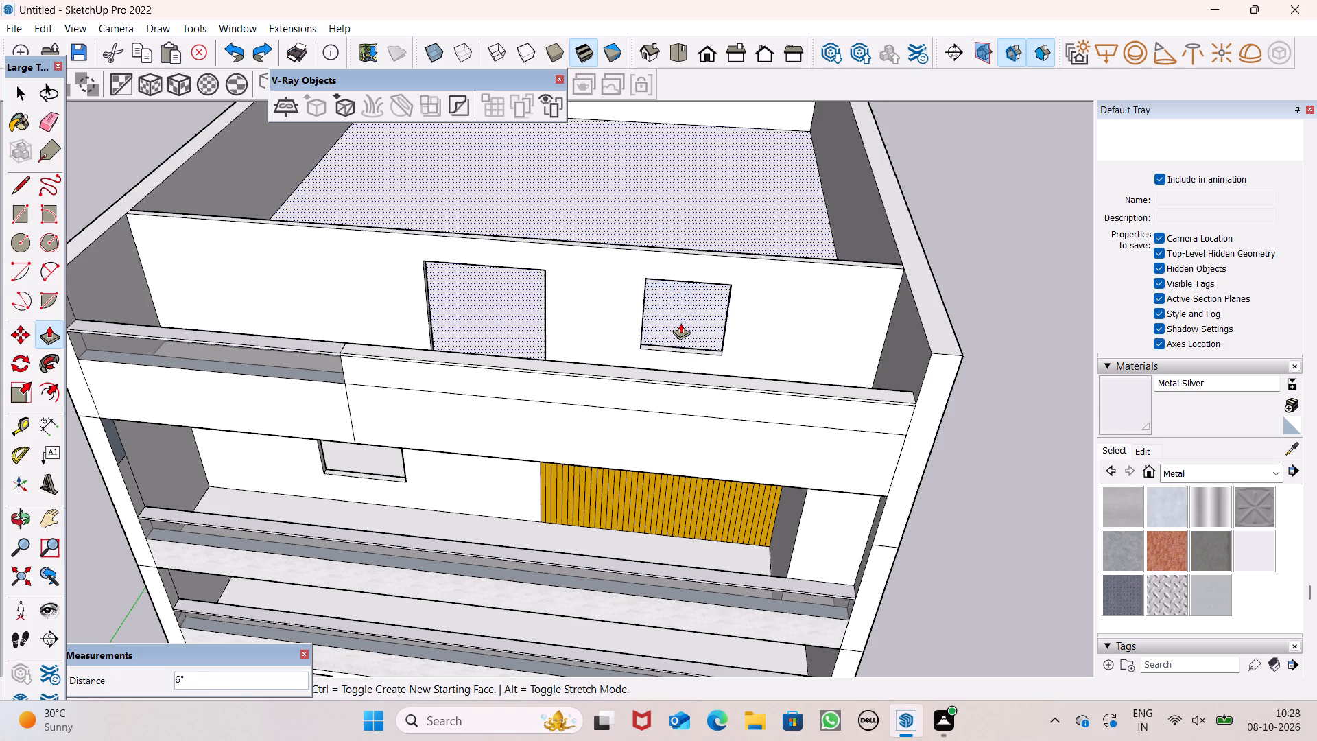
key("space")
Examine the whole building and its new top-storey openings from a distance at different angles.
scroll(672, 326, "down", 7)
scroll(776, 287, "down", 3)
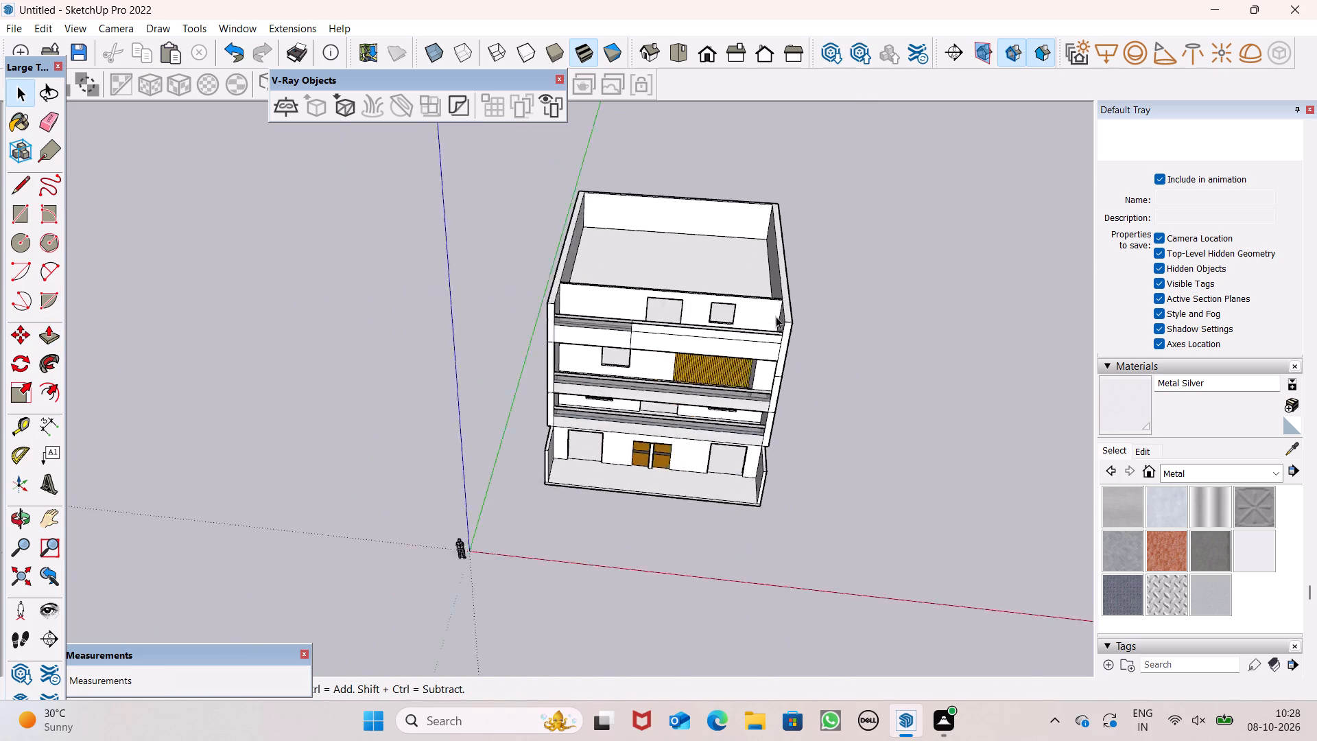
scroll(776, 316, "down", 10)
middle_click_drag(796, 384, 724, 290)
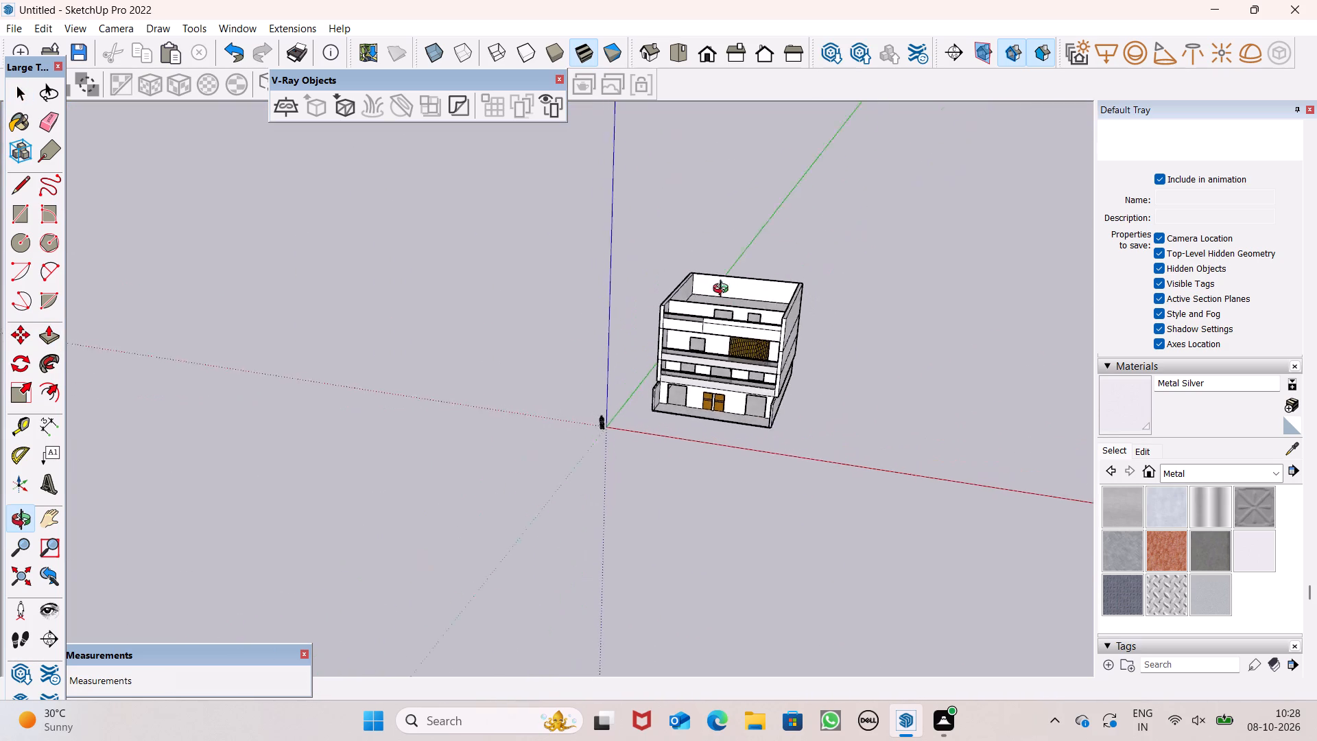
middle_click_drag(724, 290, 856, 379)
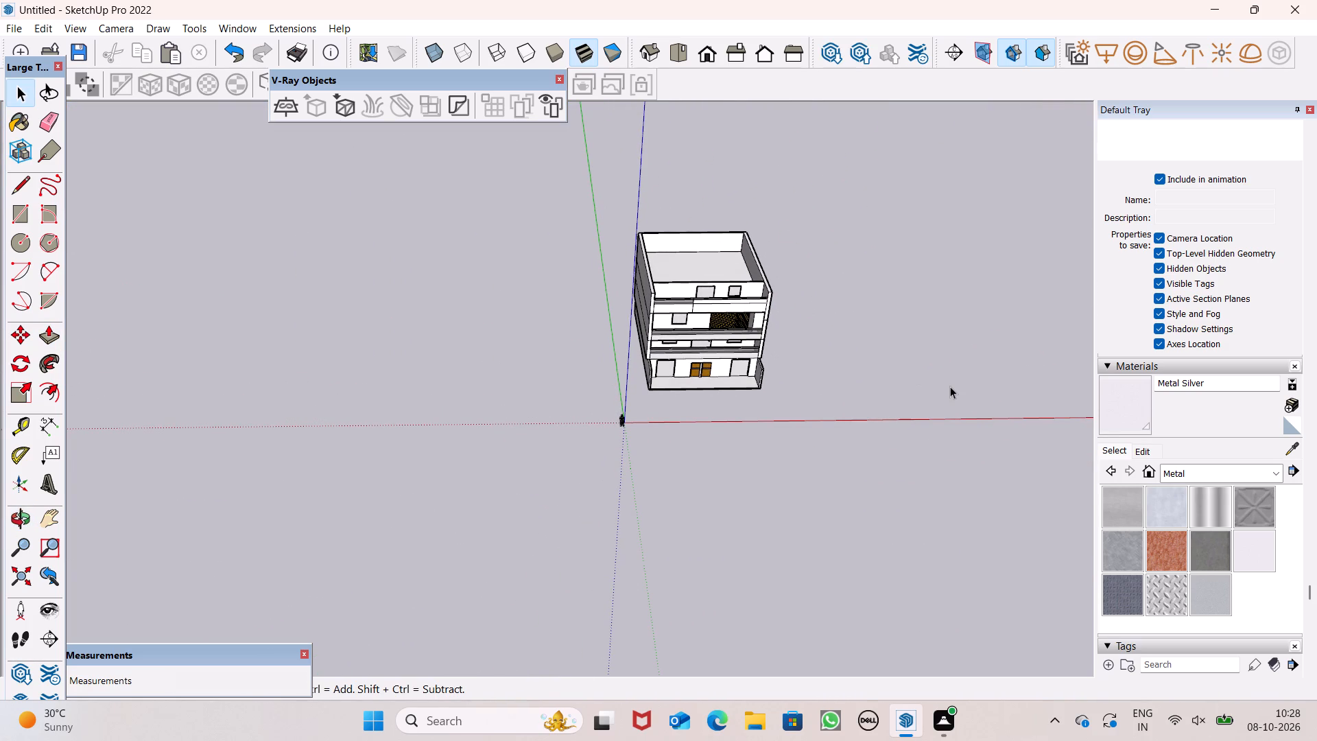
scroll(867, 365, "down", 2)
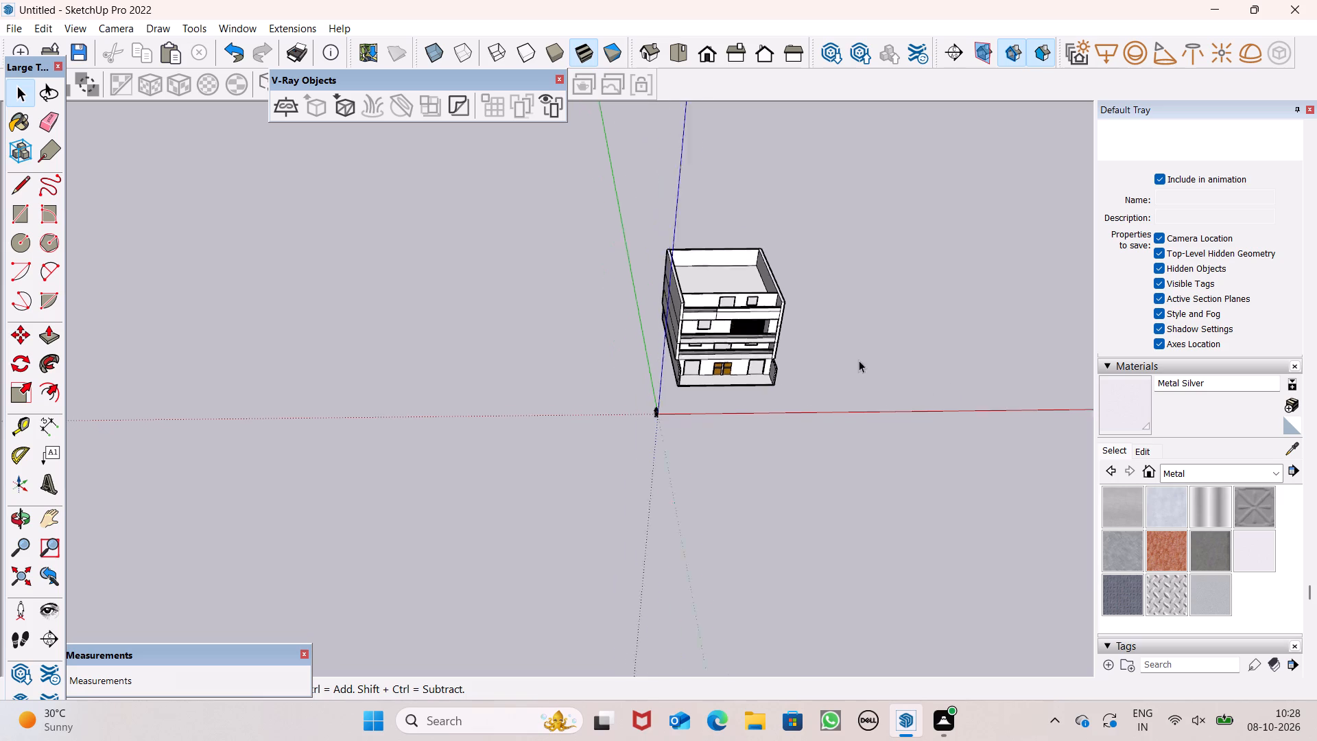
scroll(859, 360, "down", 1)
scroll(843, 287, "down", 1)
scroll(840, 285, "up", 6)
Push/Pull the top face of the outer side and back walls up 10'.
middle_click_drag(803, 298, 318, 387)
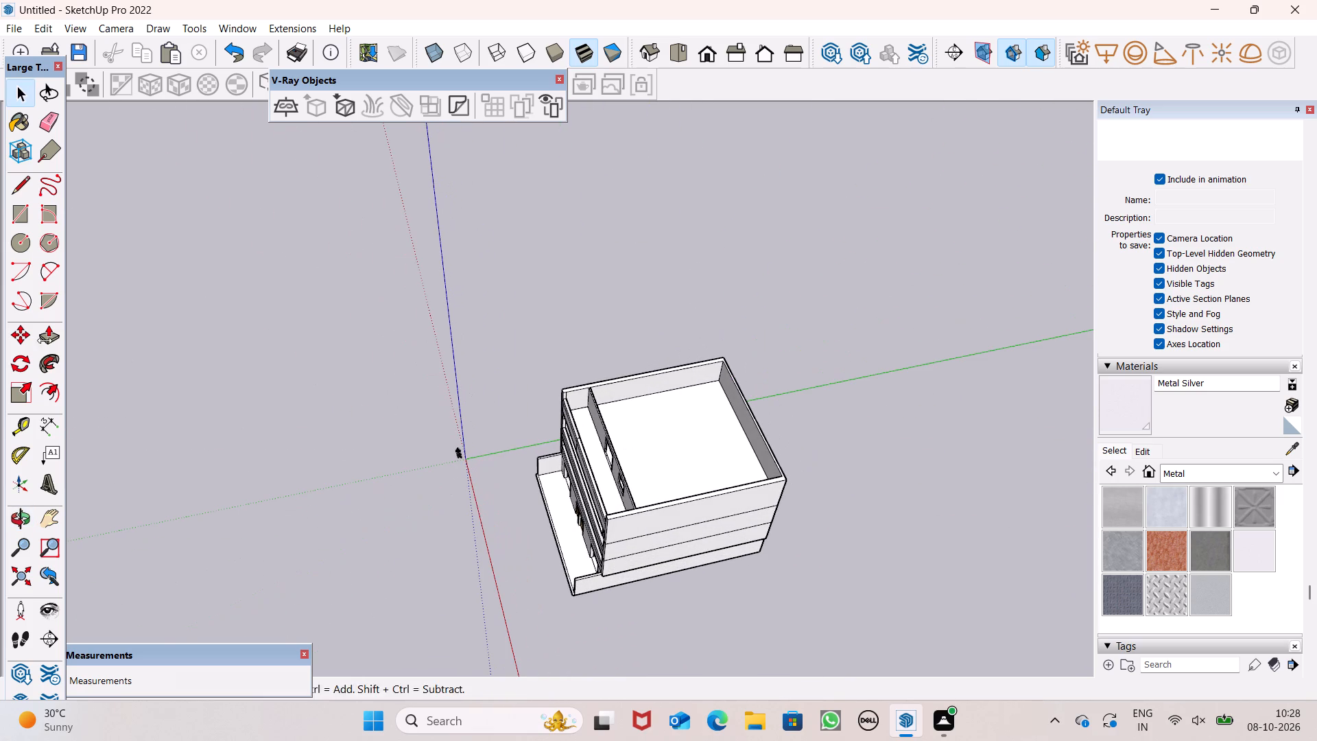
left_click(60, 334)
scroll(495, 421, "up", 6)
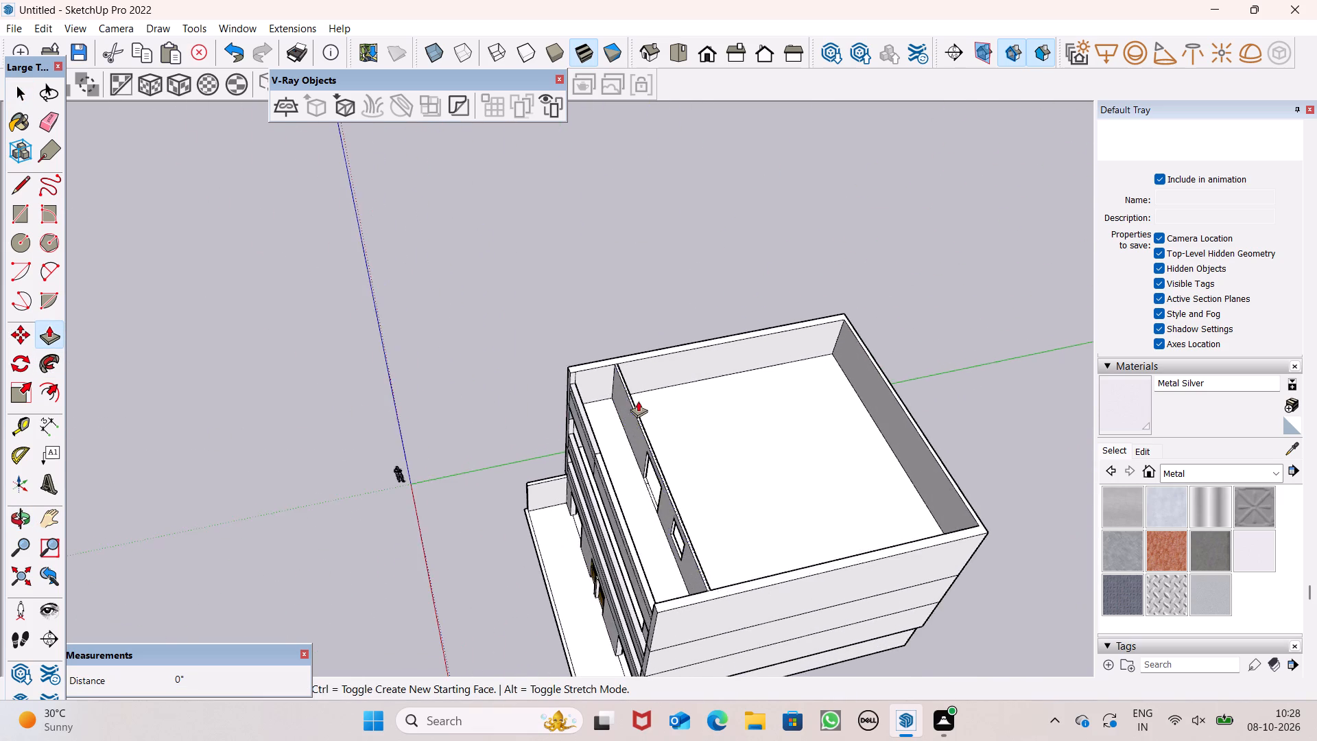
scroll(638, 372, "up", 7)
scroll(582, 340, "down", 7)
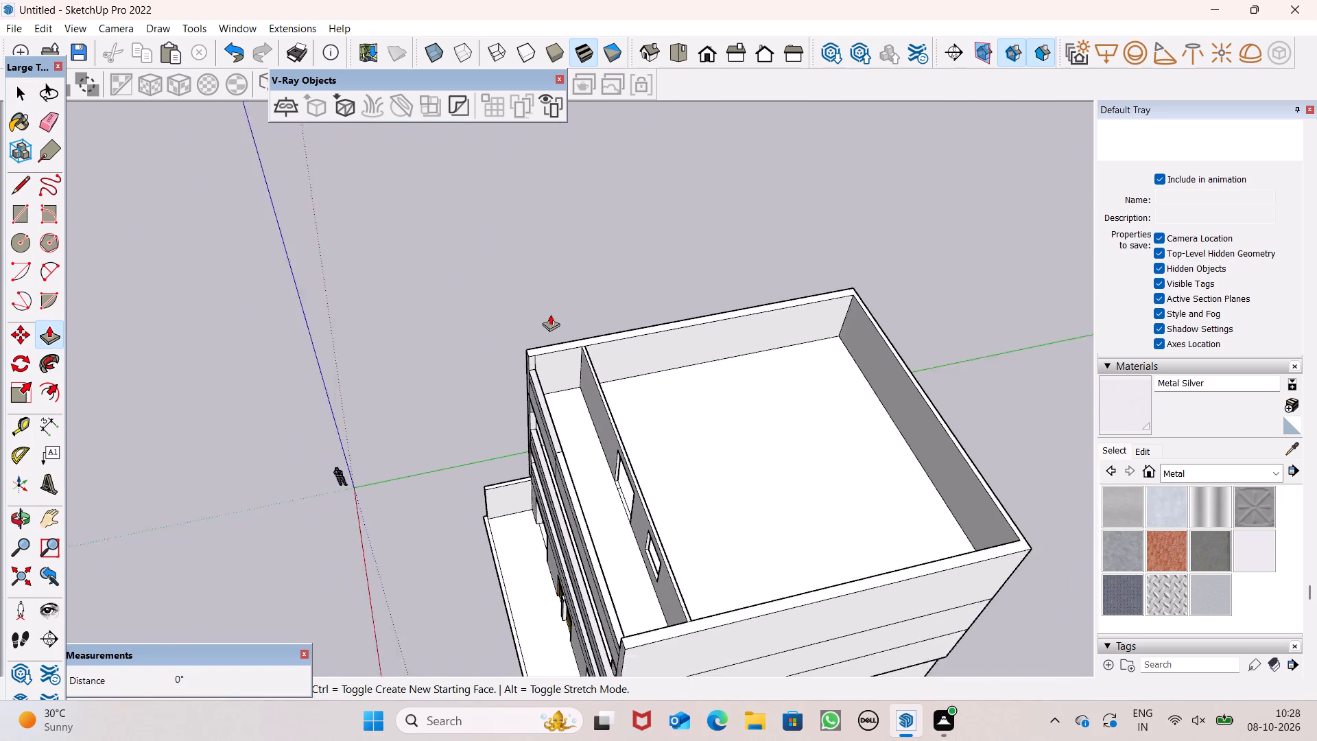
scroll(550, 314, "down", 2)
scroll(631, 558, "up", 7)
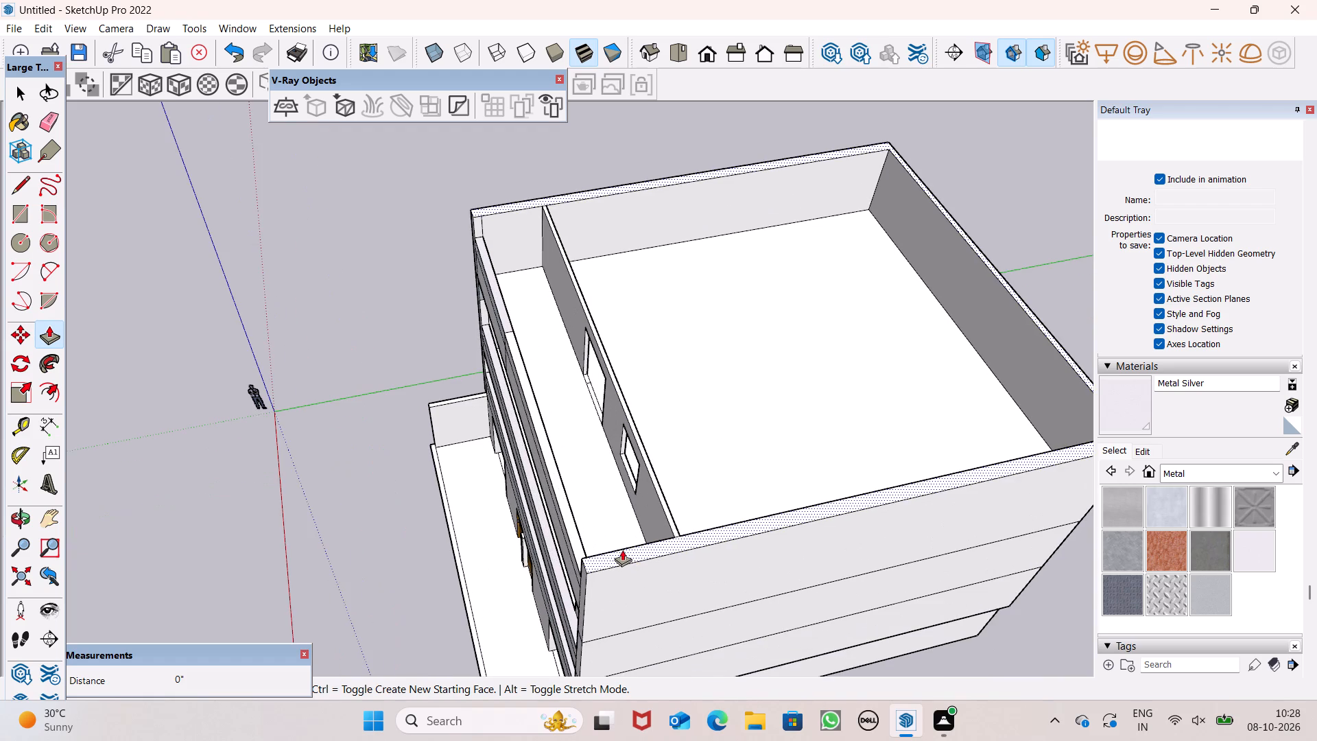
left_click_drag(622, 549, 637, 456)
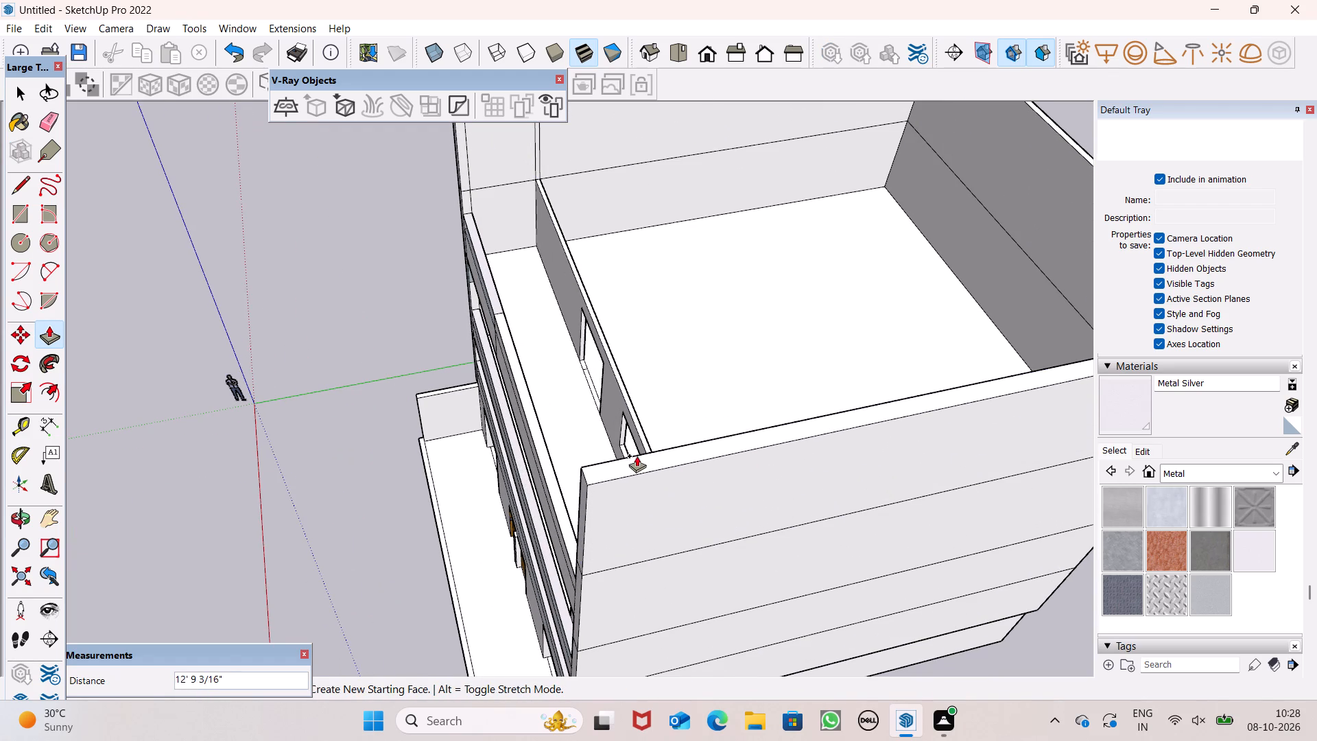
left_click_drag(637, 456, 641, 455)
type("10'")
key("Return")
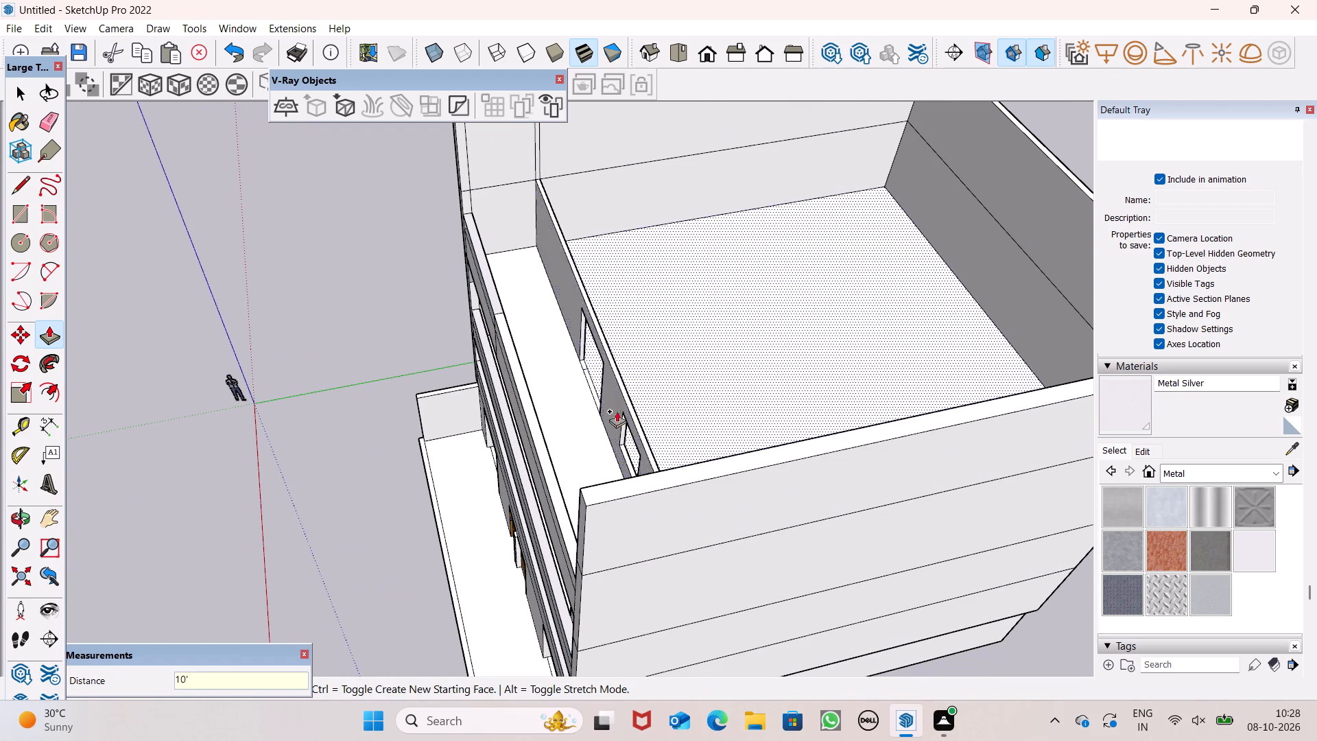
scroll(610, 401, "down", 11)
middle_click_drag(599, 458, 848, 319)
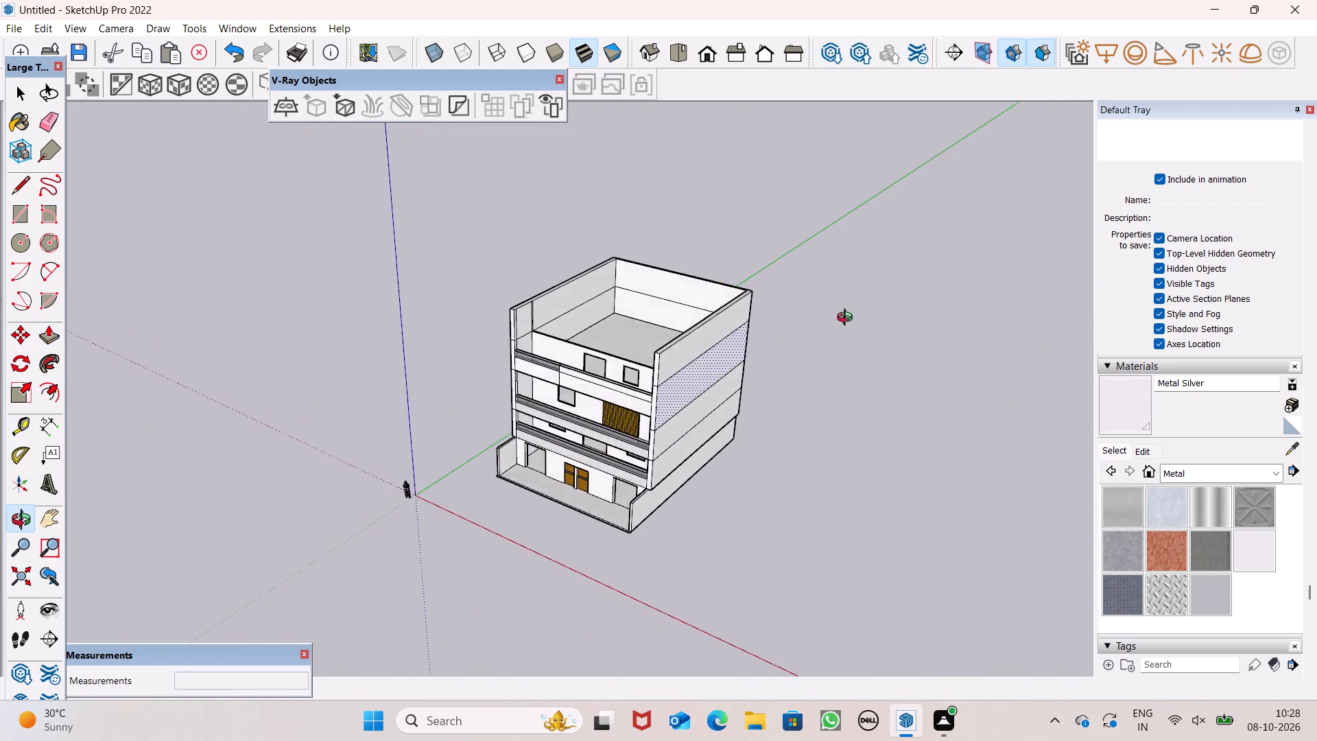
Draw a vertical line about 13' 3" long on the right side wall's inner face, from the top balcony railing's back corner to the wall top.
middle_click_drag(848, 319, 906, 216)
scroll(641, 351, "up", 5)
middle_click_drag(638, 362, 775, 349)
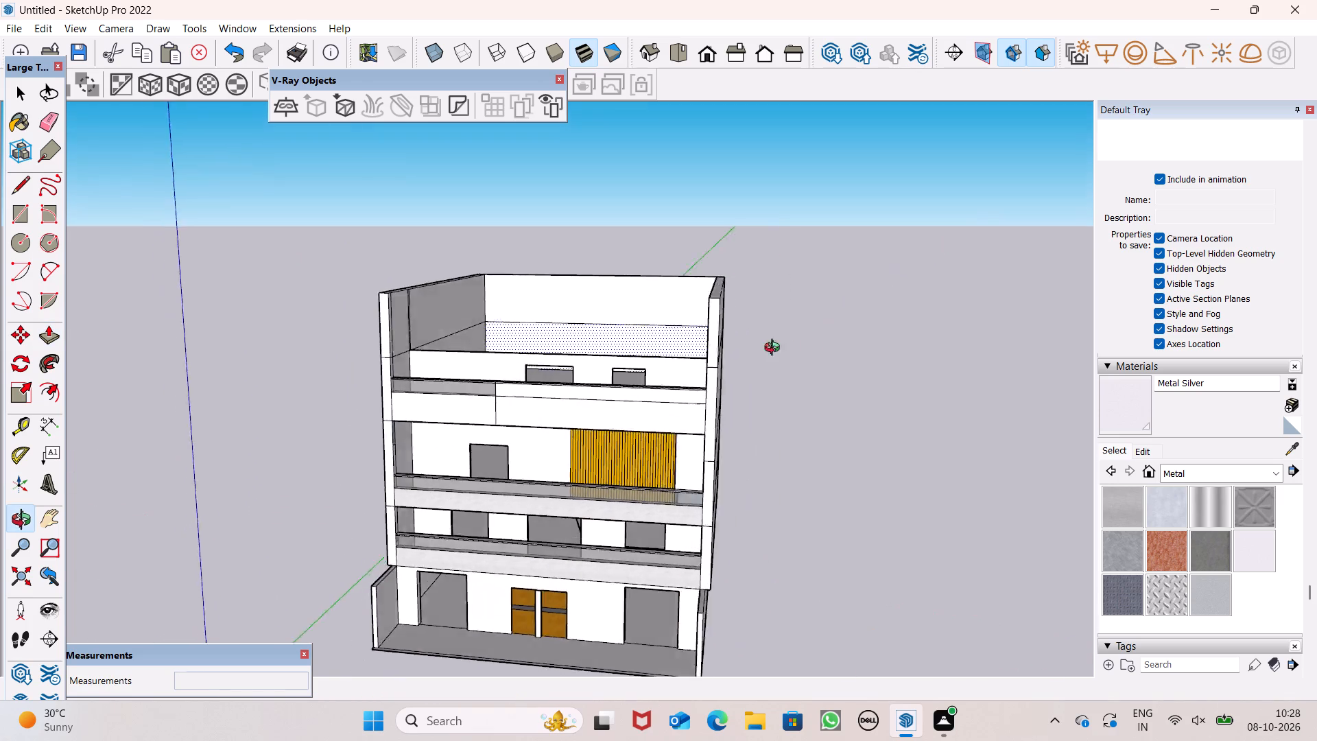
middle_click_drag(775, 349, 1020, 354)
scroll(785, 360, "up", 4)
middle_click_drag(720, 384, 683, 349)
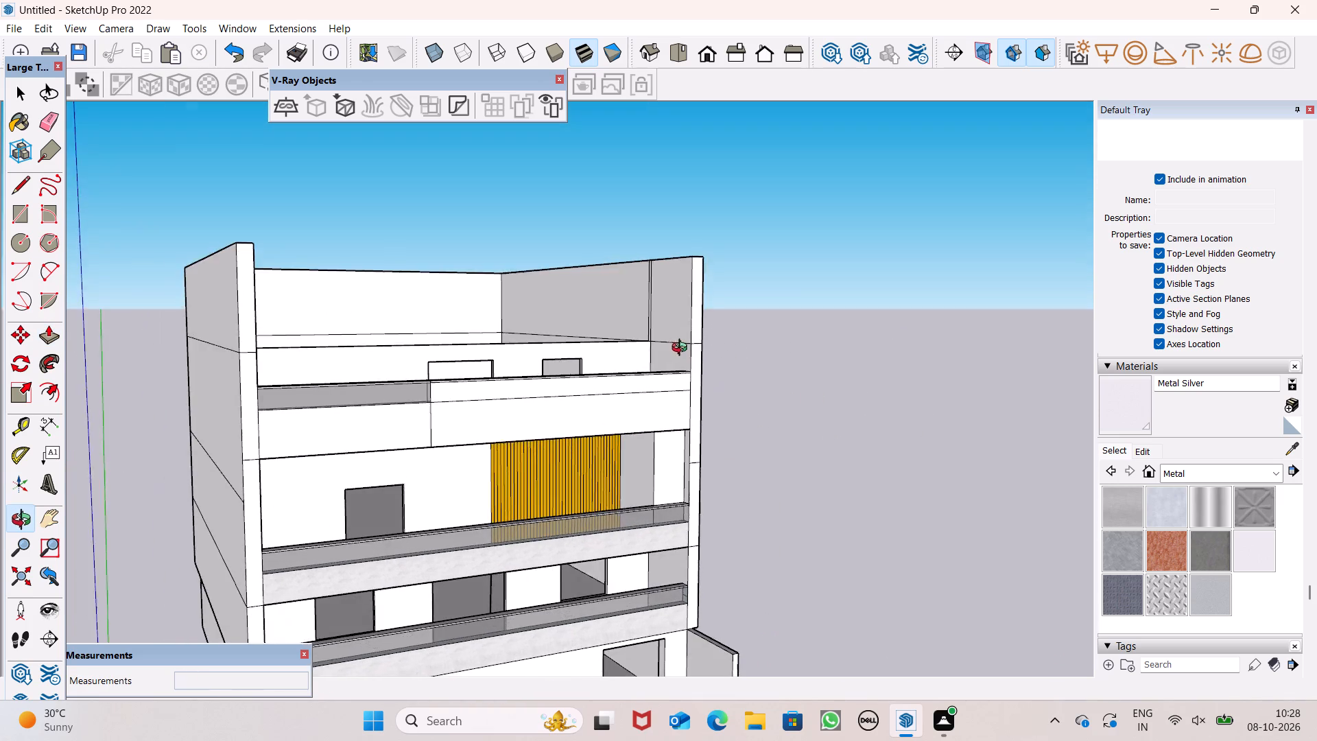
middle_click_drag(683, 349, 692, 379)
left_click(25, 178)
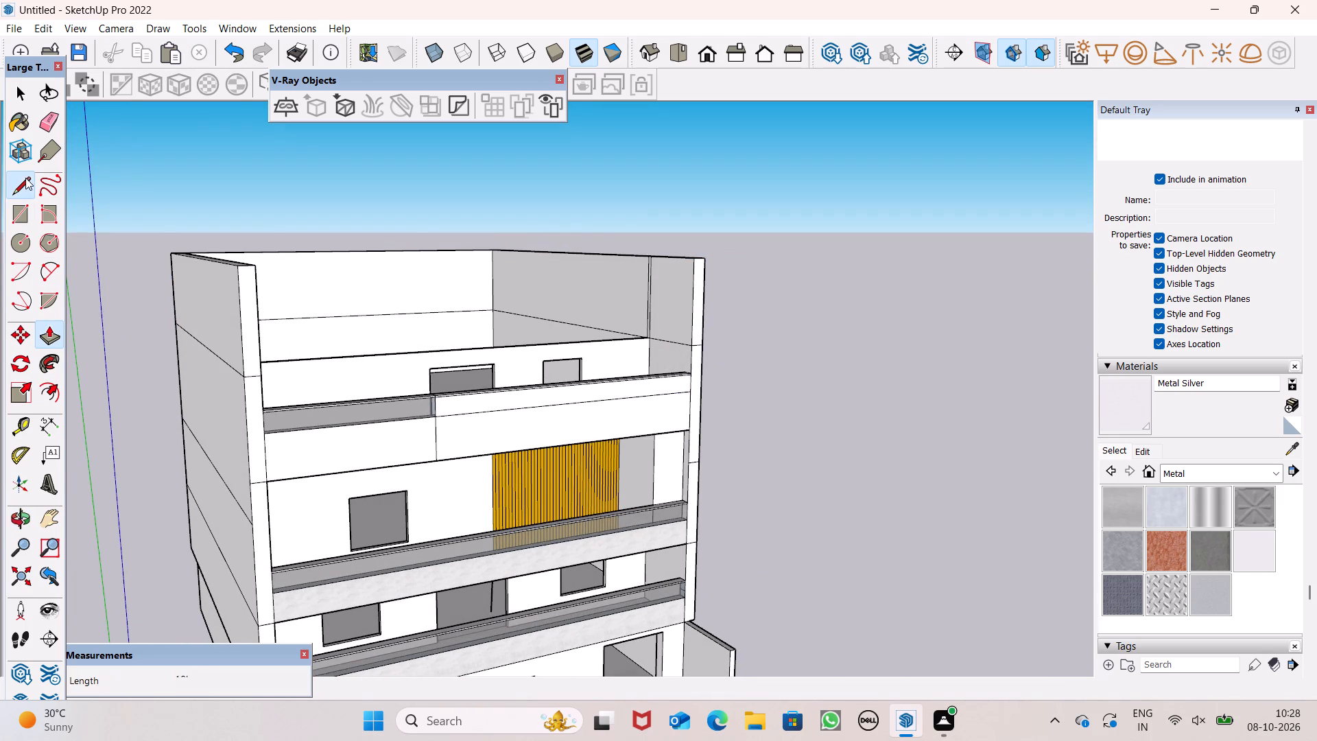
middle_click_drag(538, 375, 589, 621)
scroll(687, 349, "up", 3)
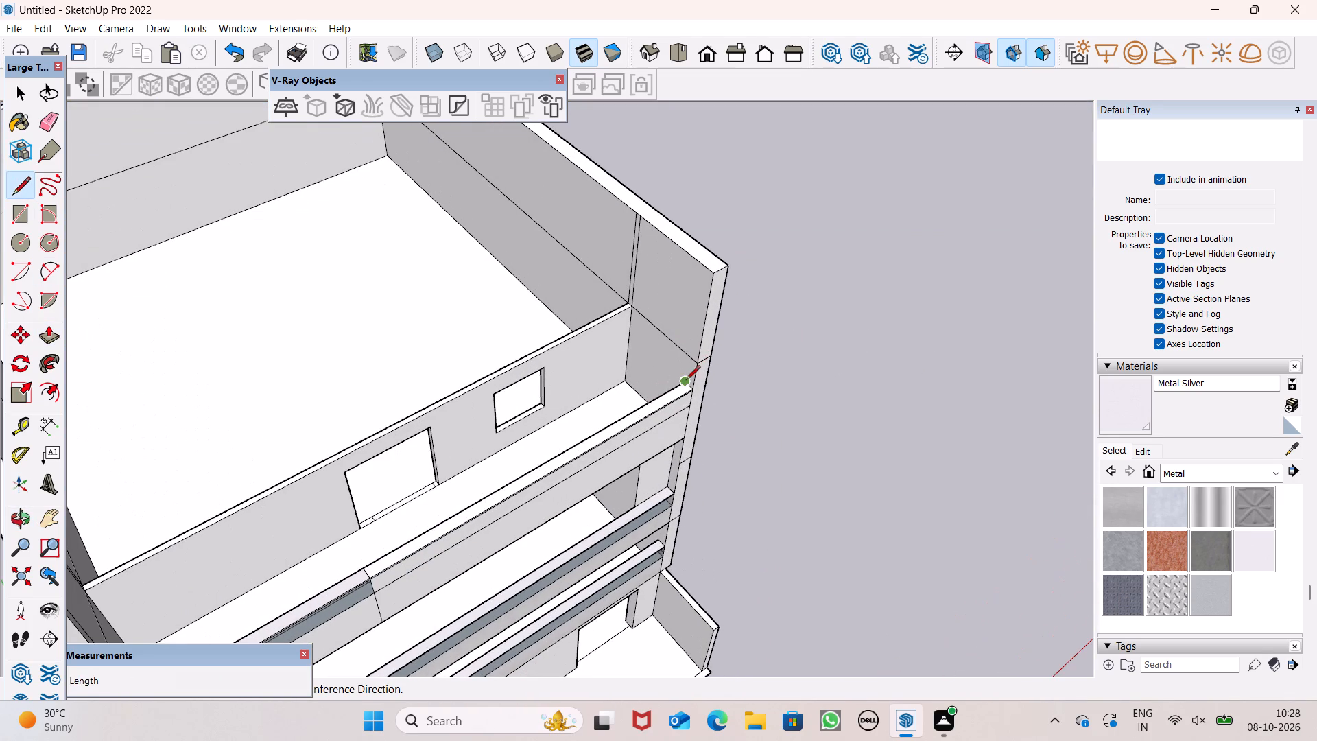
left_click(685, 381)
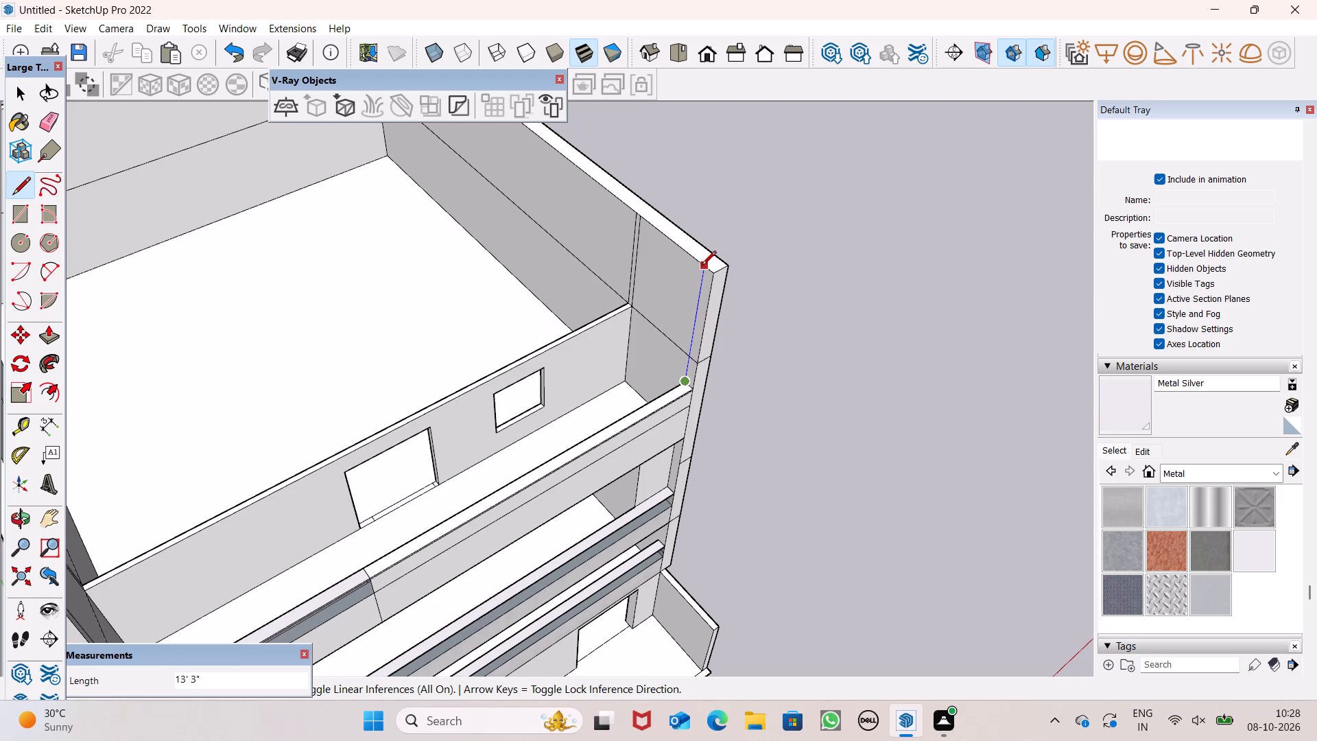
left_click(703, 265)
key("space")
Draw a 2' line up from the wall seam along the inner vertical line, and a crossline to the wall's front edge.
scroll(696, 270, "down", 2)
middle_click_drag(682, 405, 700, 349)
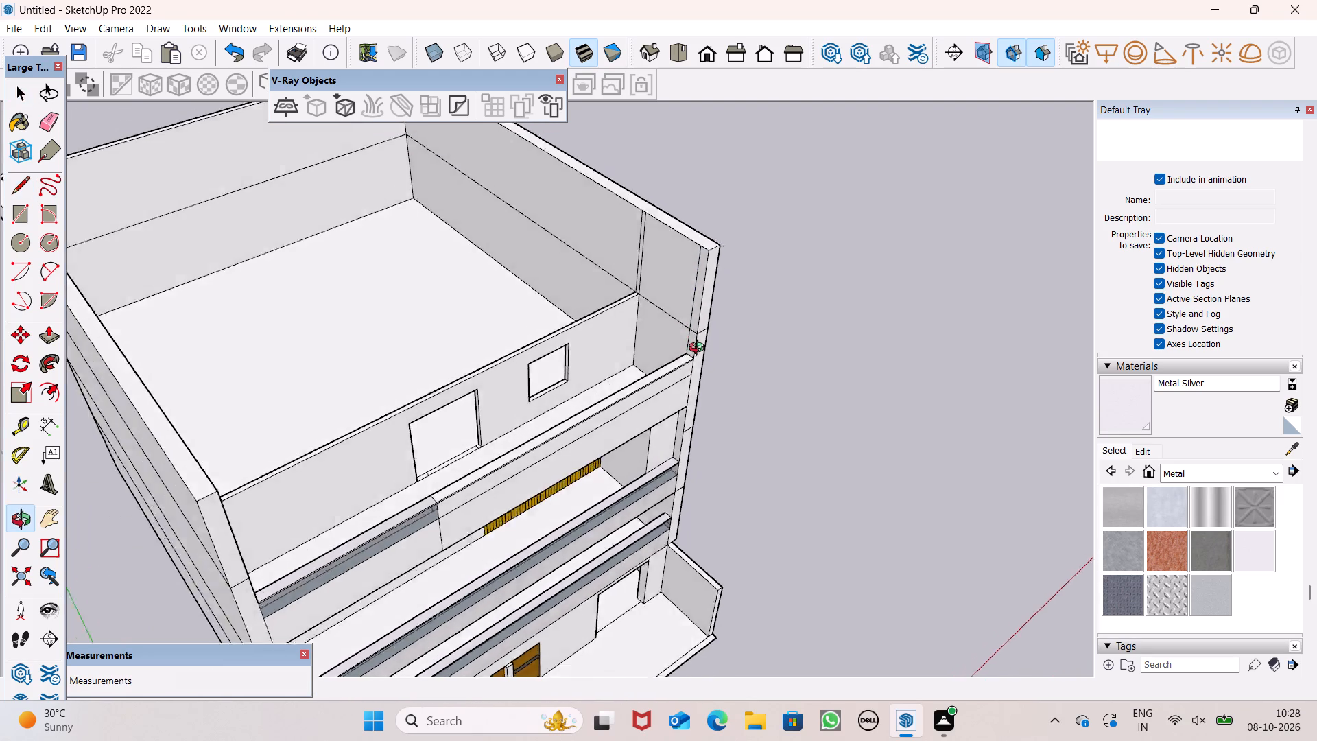
middle_click_drag(700, 349, 598, 305)
left_click(46, 336)
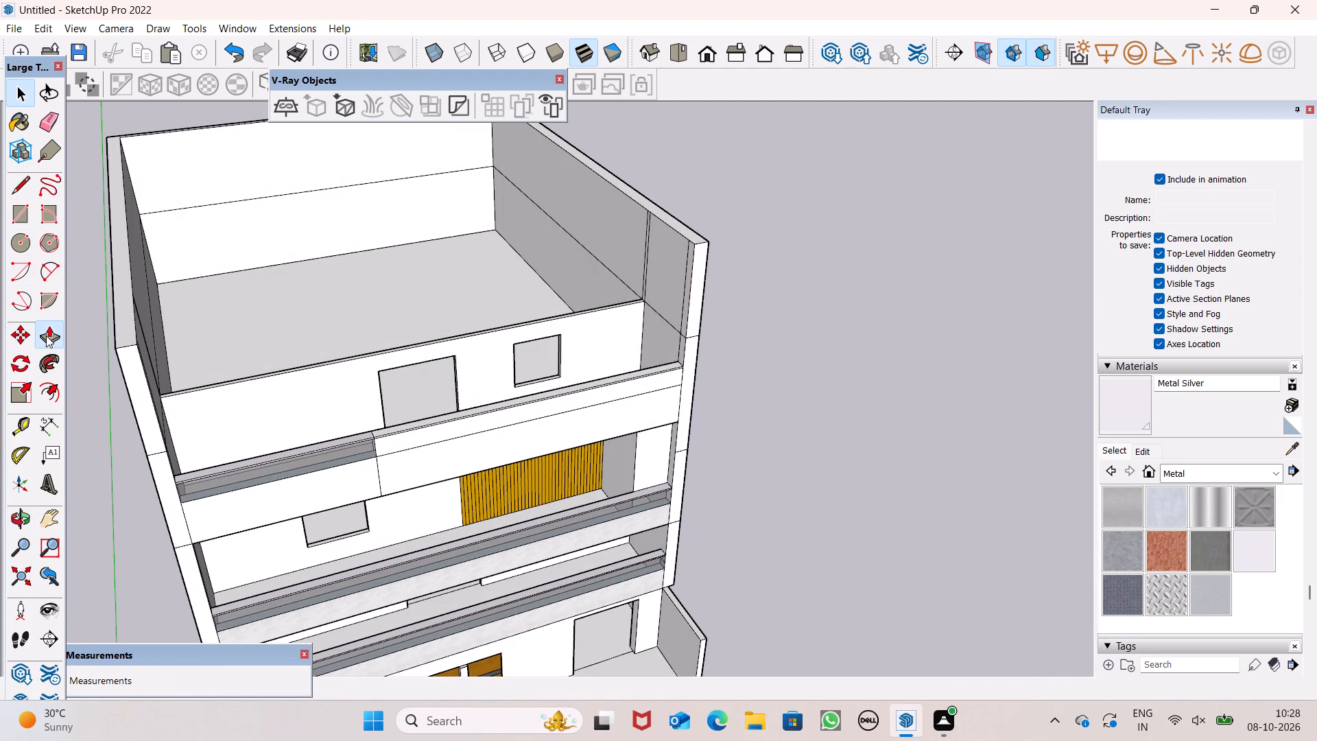
scroll(730, 399, "down", 1)
scroll(728, 391, "up", 4)
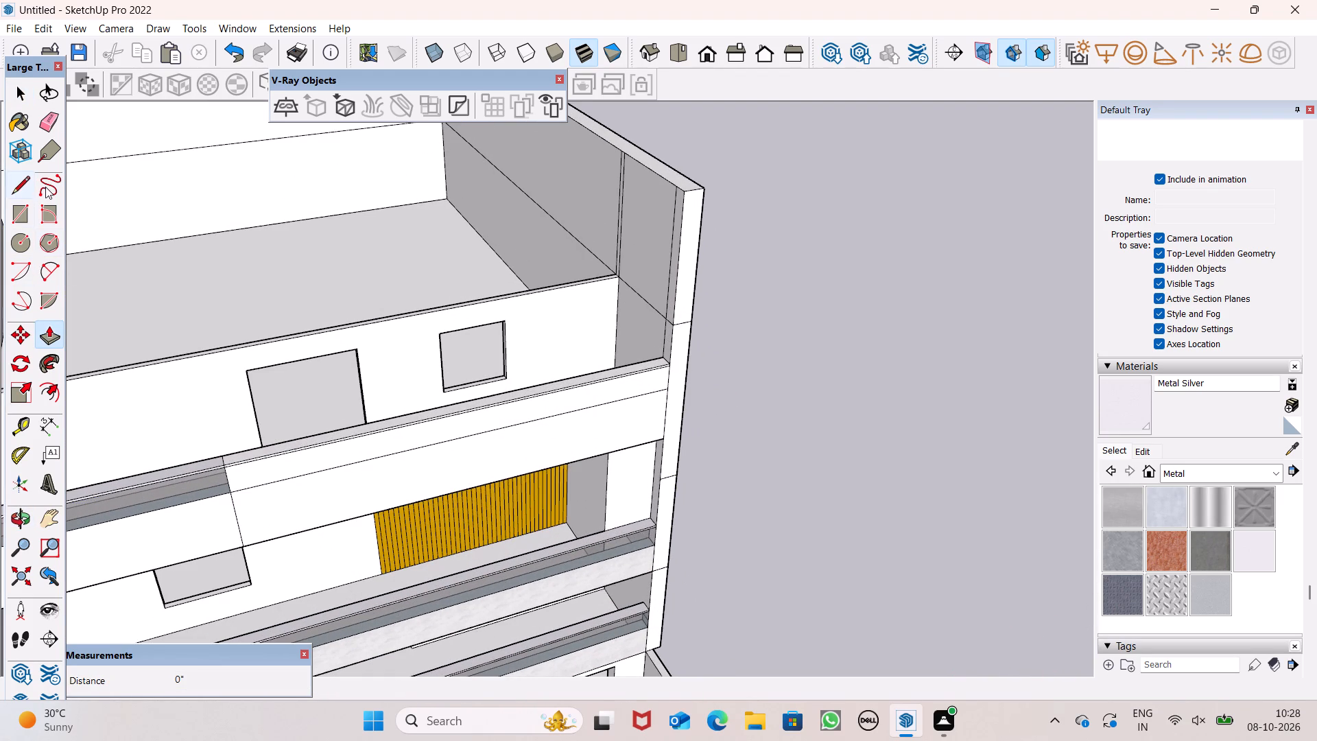
left_click(29, 189)
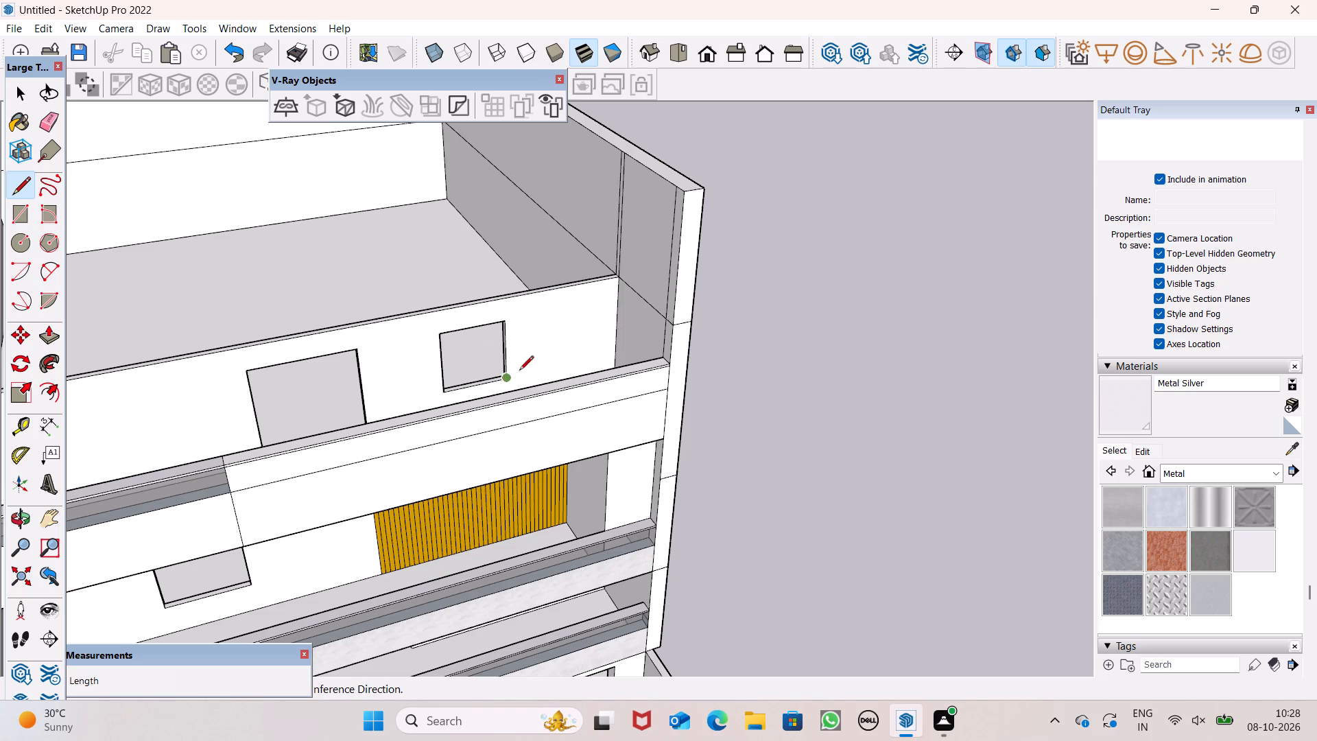
scroll(682, 298, "up", 1)
scroll(680, 300, "down", 1)
middle_click_drag(683, 307, 793, 228)
scroll(719, 204, "up", 3)
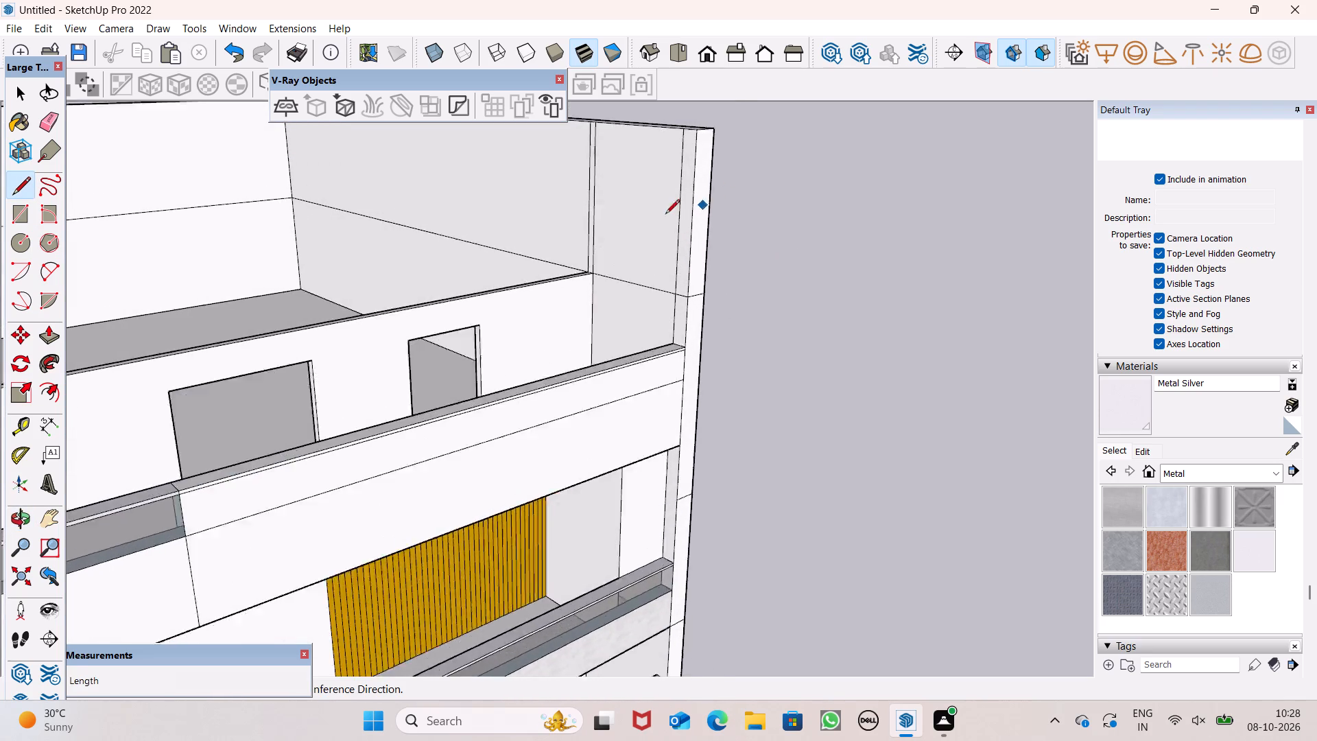
scroll(665, 215, "up", 3)
scroll(667, 304, "up", 1)
left_click_drag(684, 335, 682, 306)
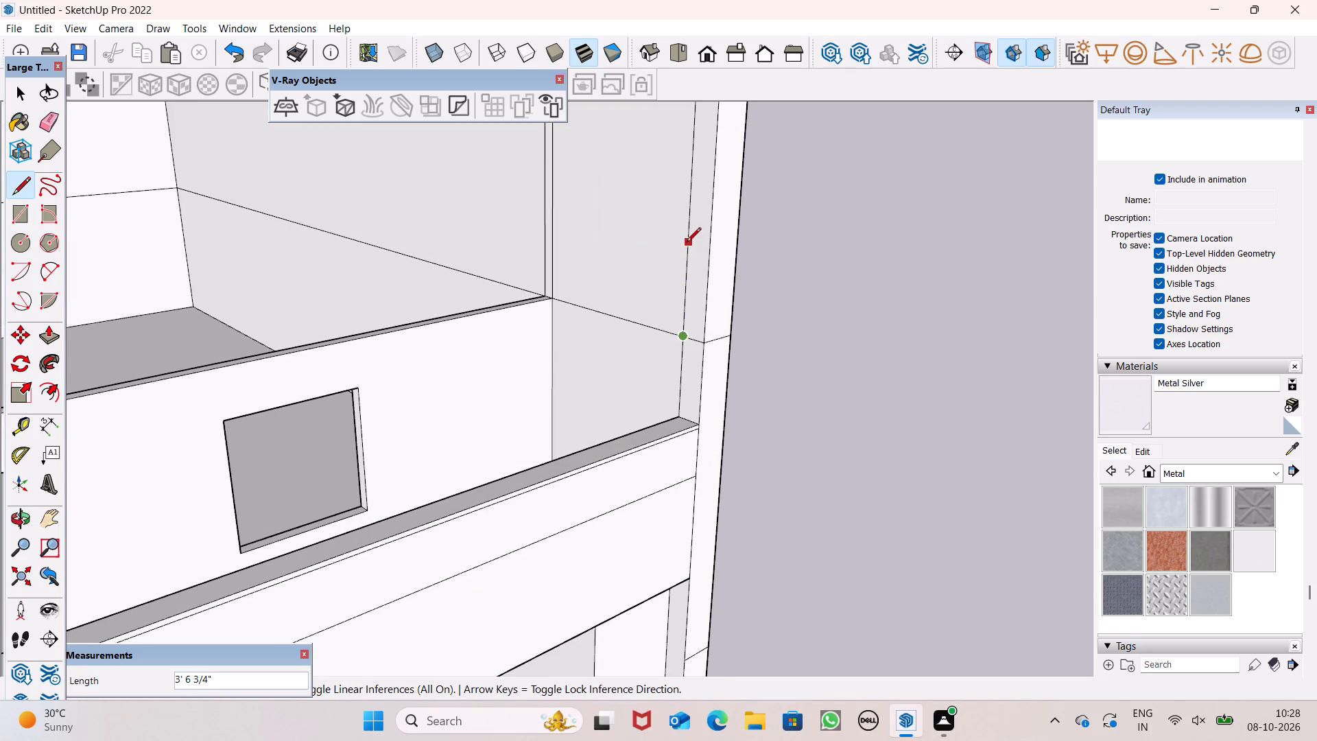
type("2'")
key("Return")
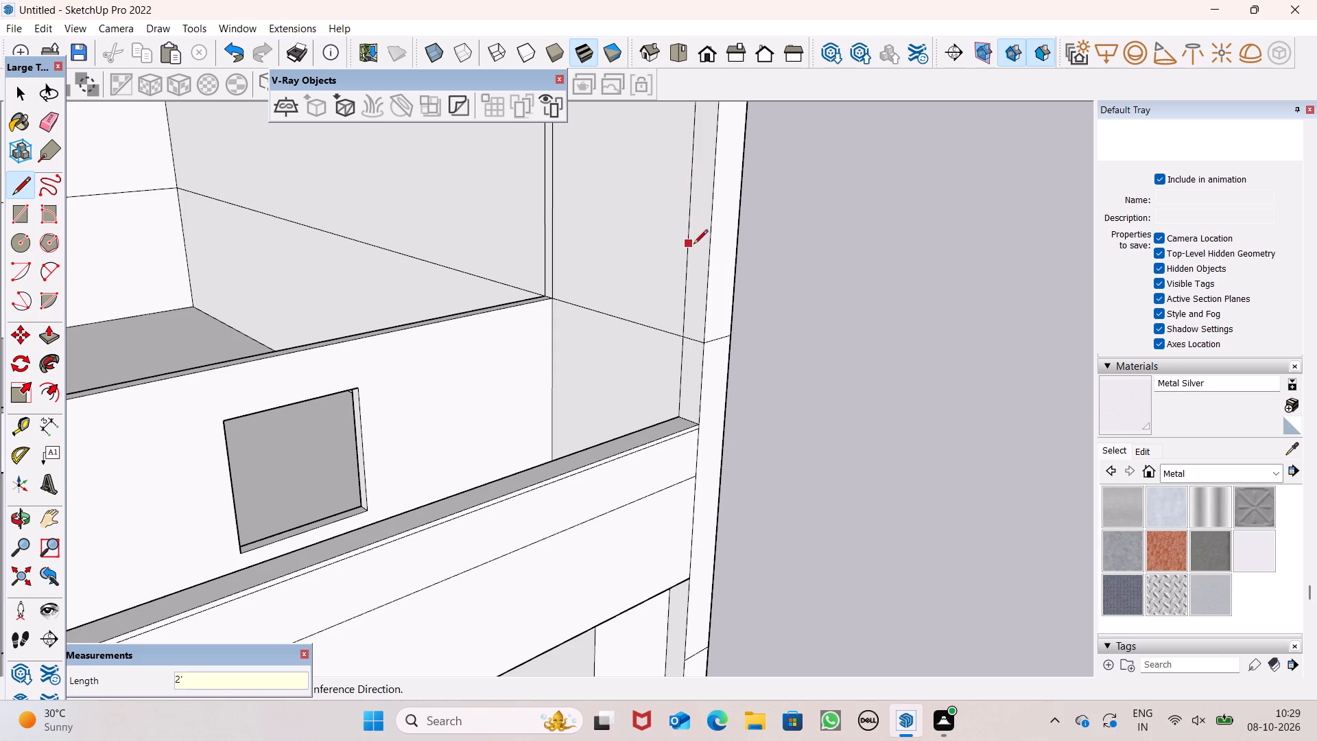
left_click_drag(687, 283, 700, 281)
left_click(710, 285)
left_click(709, 290)
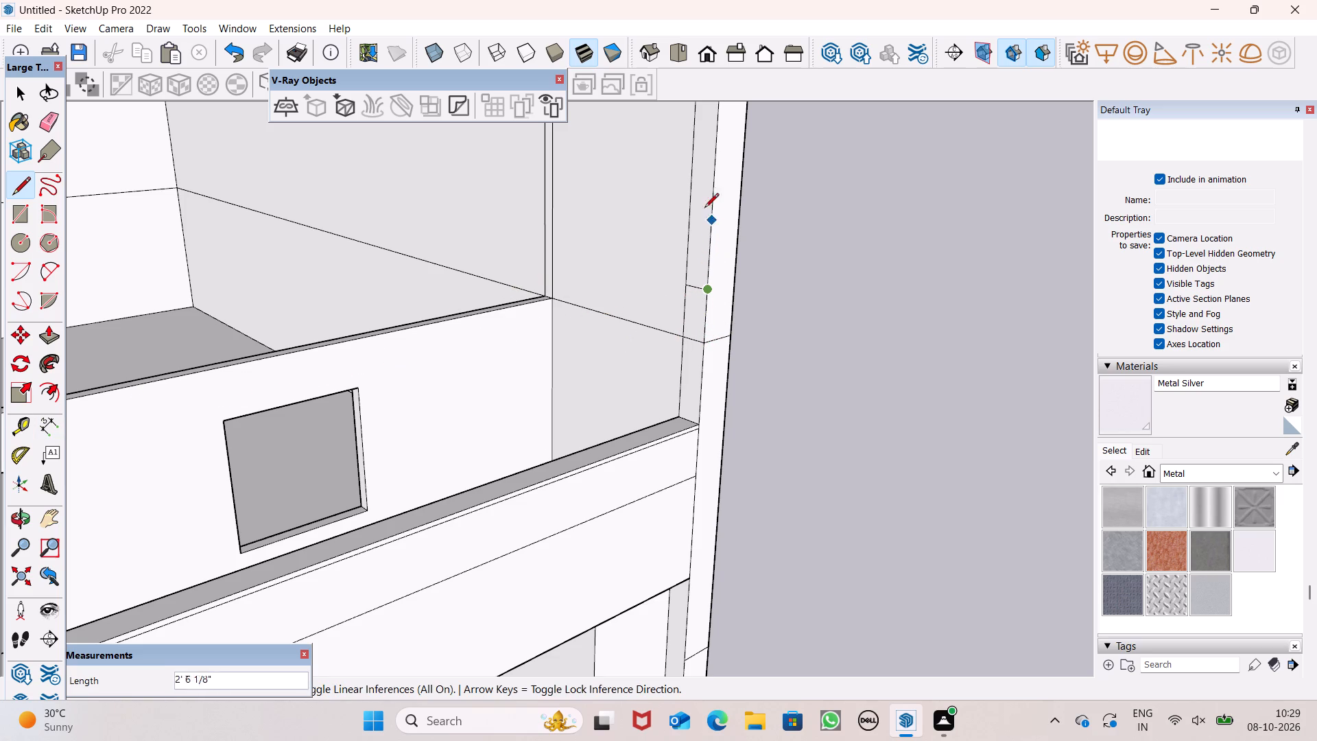
Draw a 1'5" line further up the wall's front edge, and a second crossline back to the inner vertical line.
type("1'")
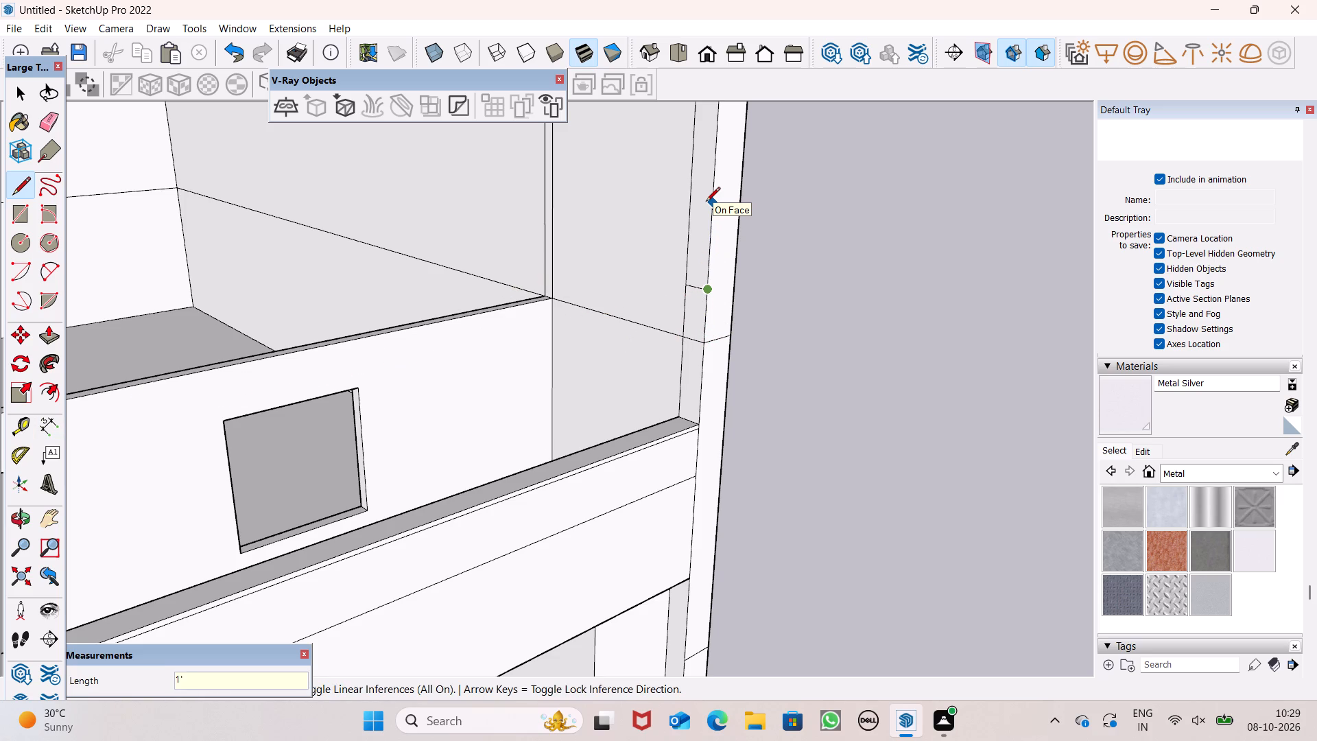
key("BackSpace")
key("apostrophe")
key("5")
key("shift+quotedbl")
key("Return")
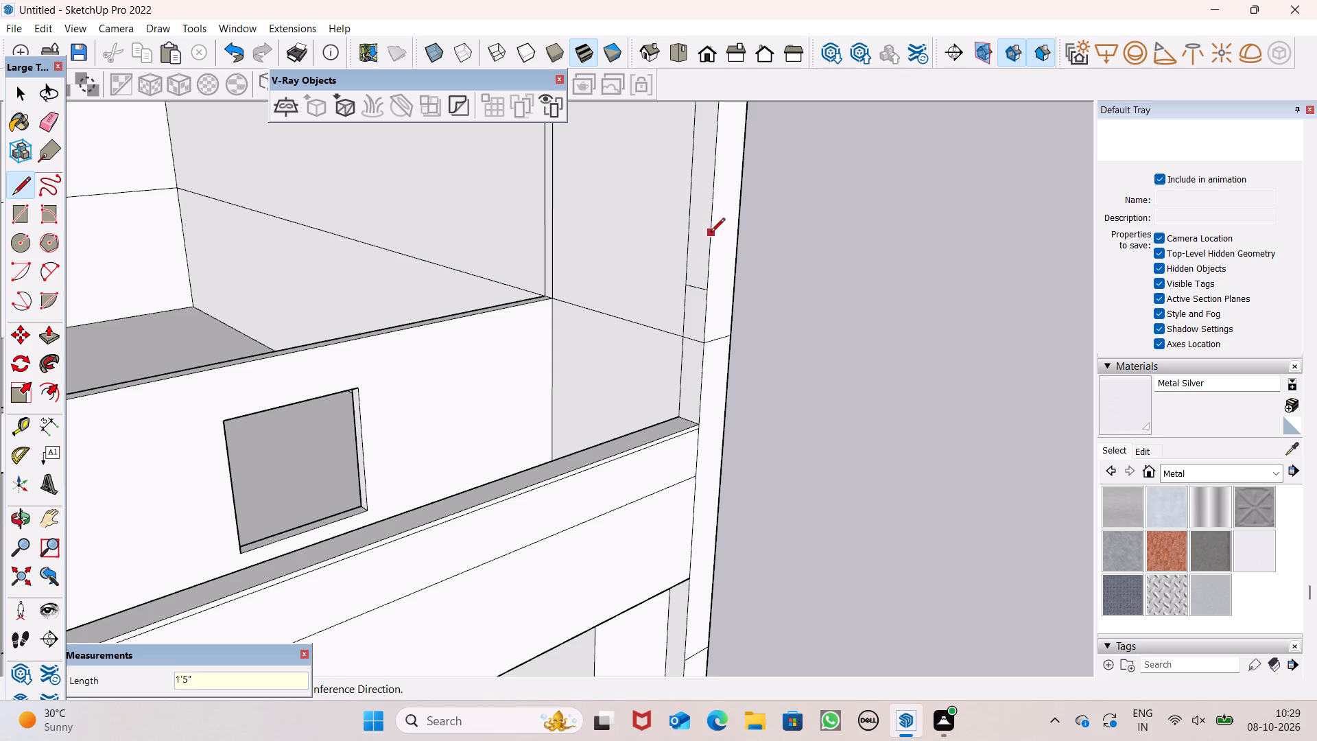
left_click(710, 251)
left_click(688, 247)
Push/Pull the 2' high rectangle across the front by 33' 8" plus 14' 10" to the opposite side wall, forming a beam above the top balcony.
key("v")
left_click(56, 338)
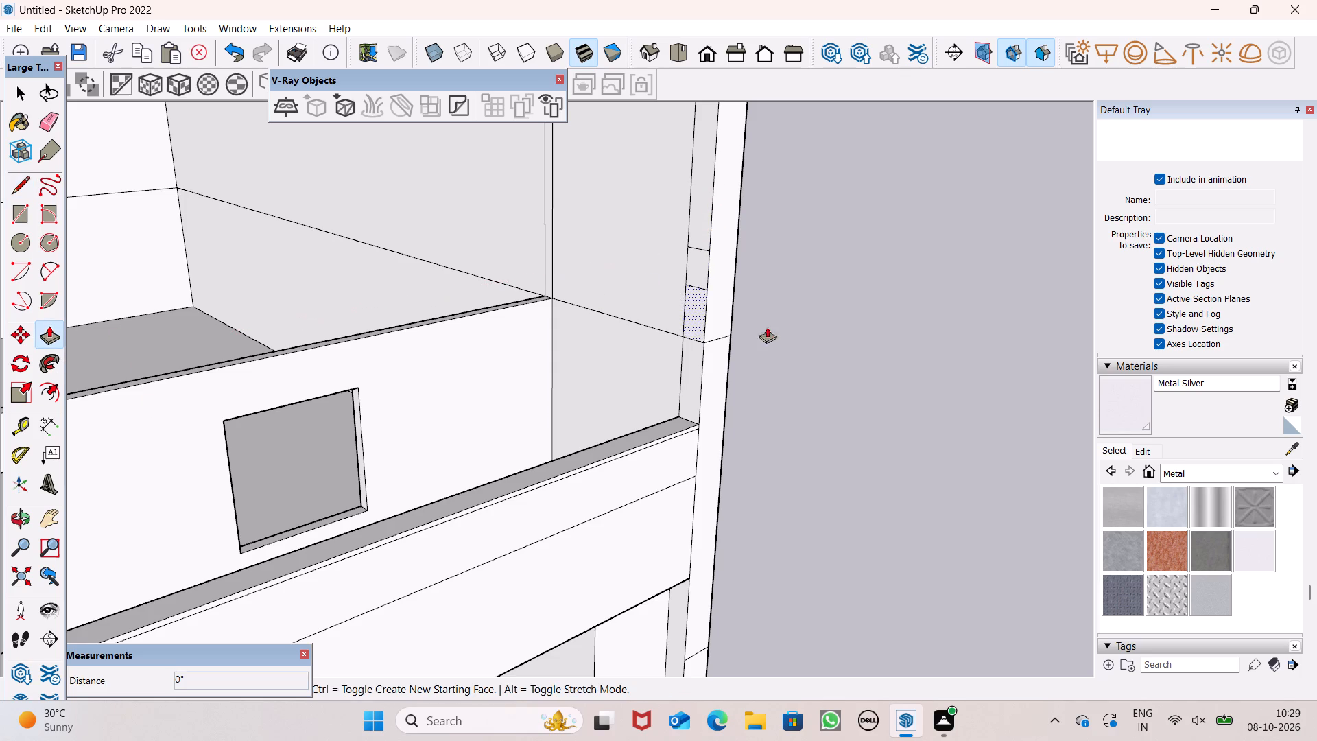
scroll(792, 320, "down", 5)
left_click_drag(738, 315, 546, 384)
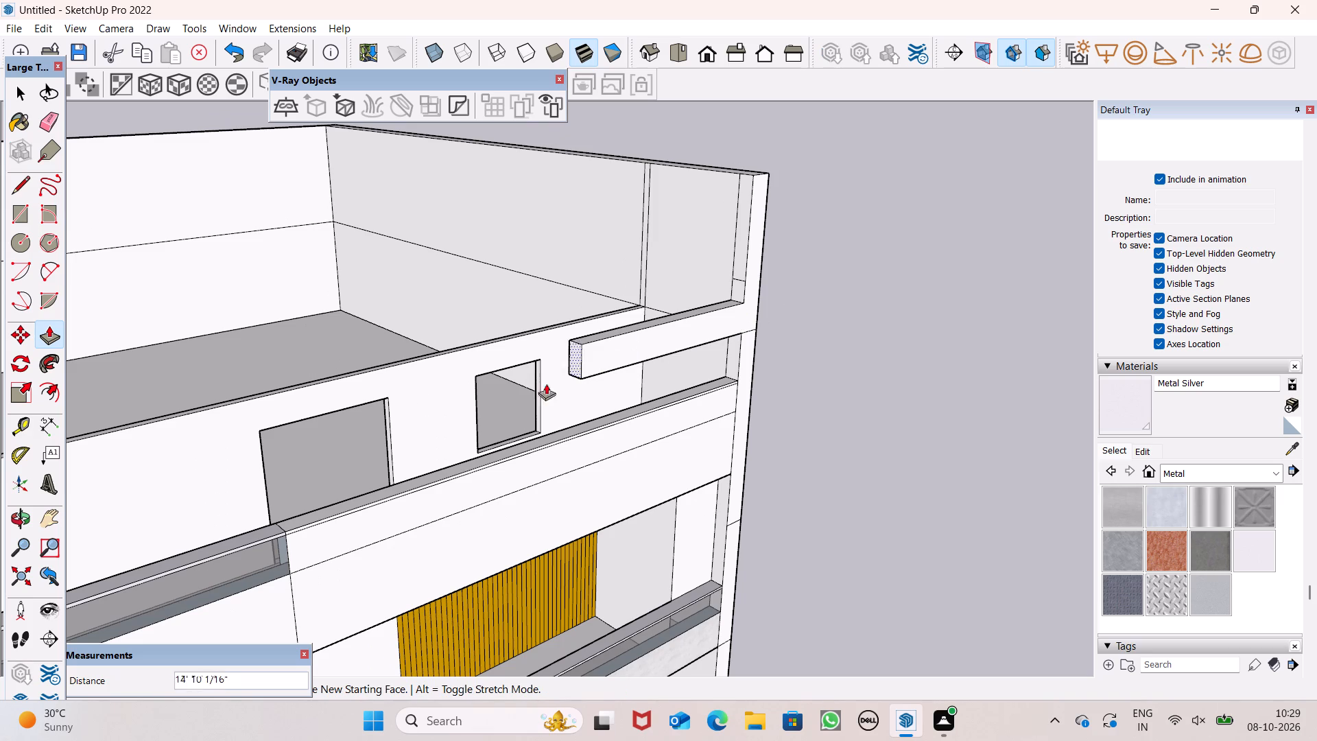
left_click_drag(546, 384, 240, 497)
scroll(886, 303, "down", 2)
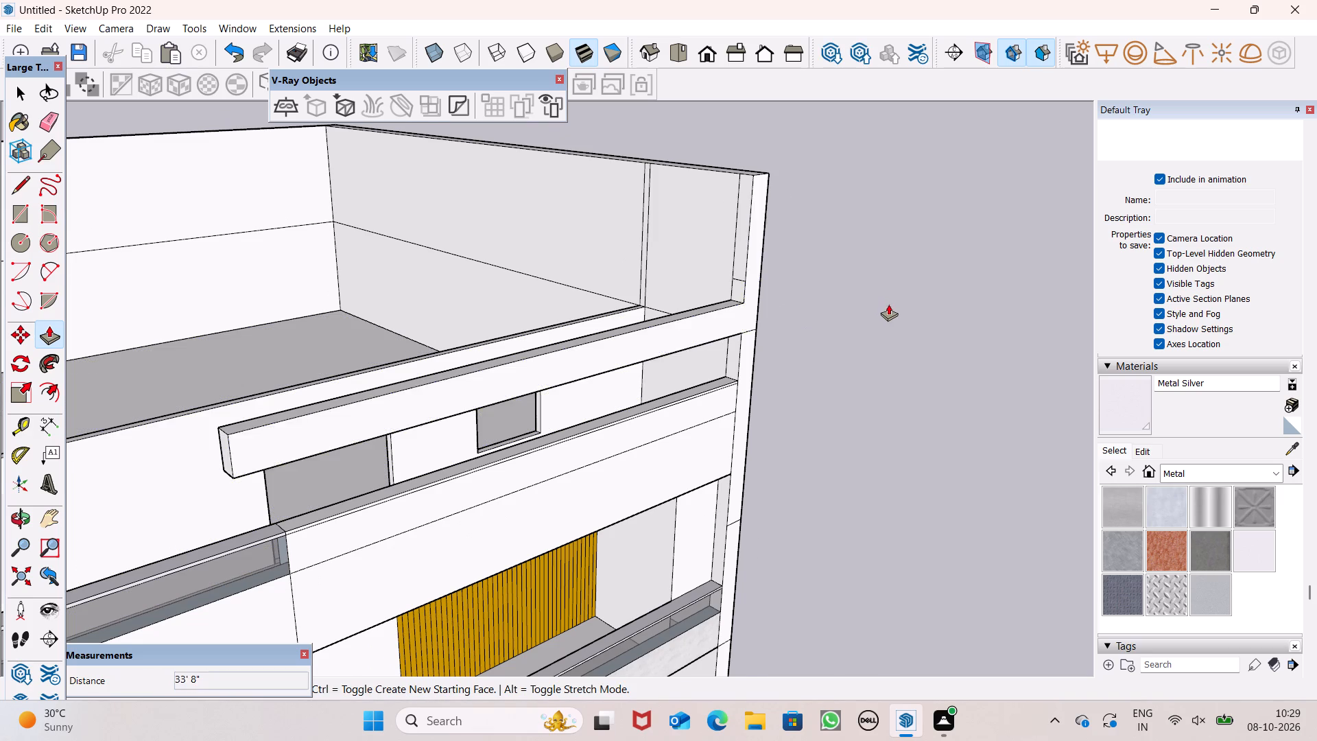
scroll(888, 304, "down", 7)
scroll(561, 377, "up", 6)
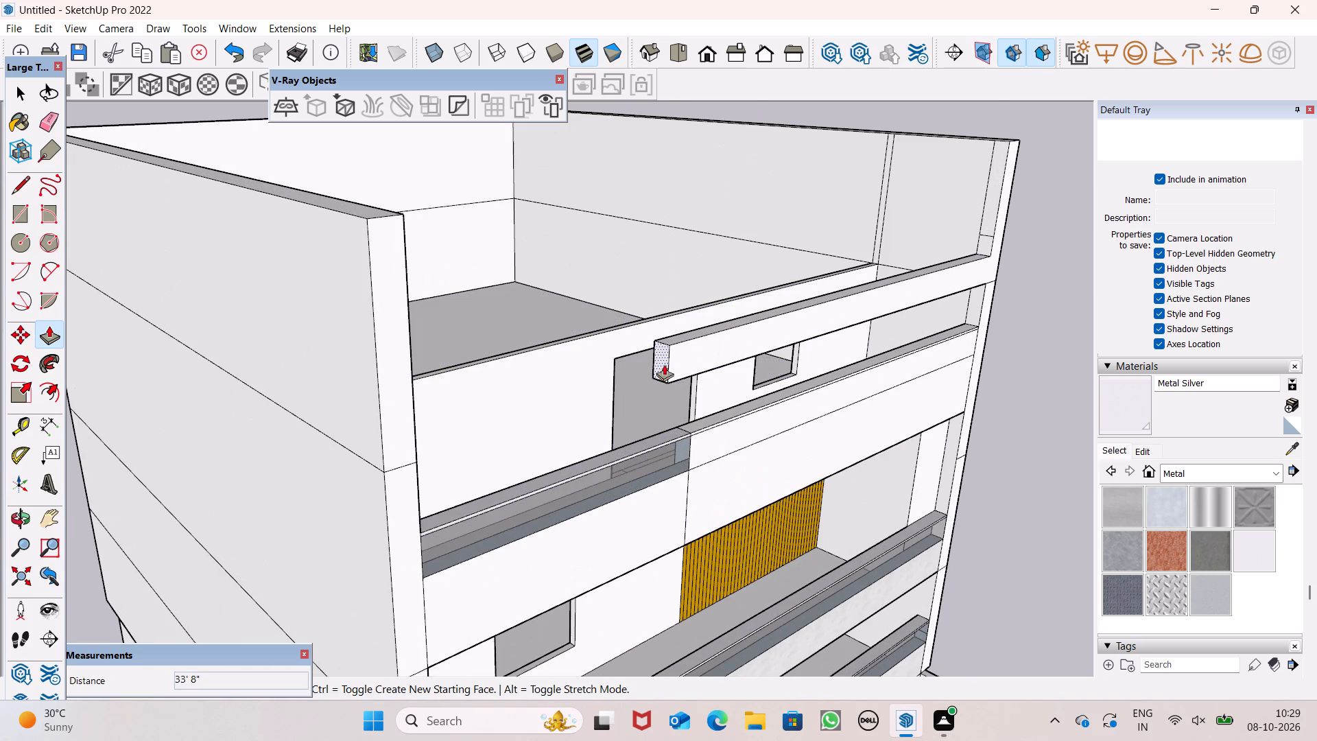
left_click_drag(660, 362, 410, 450)
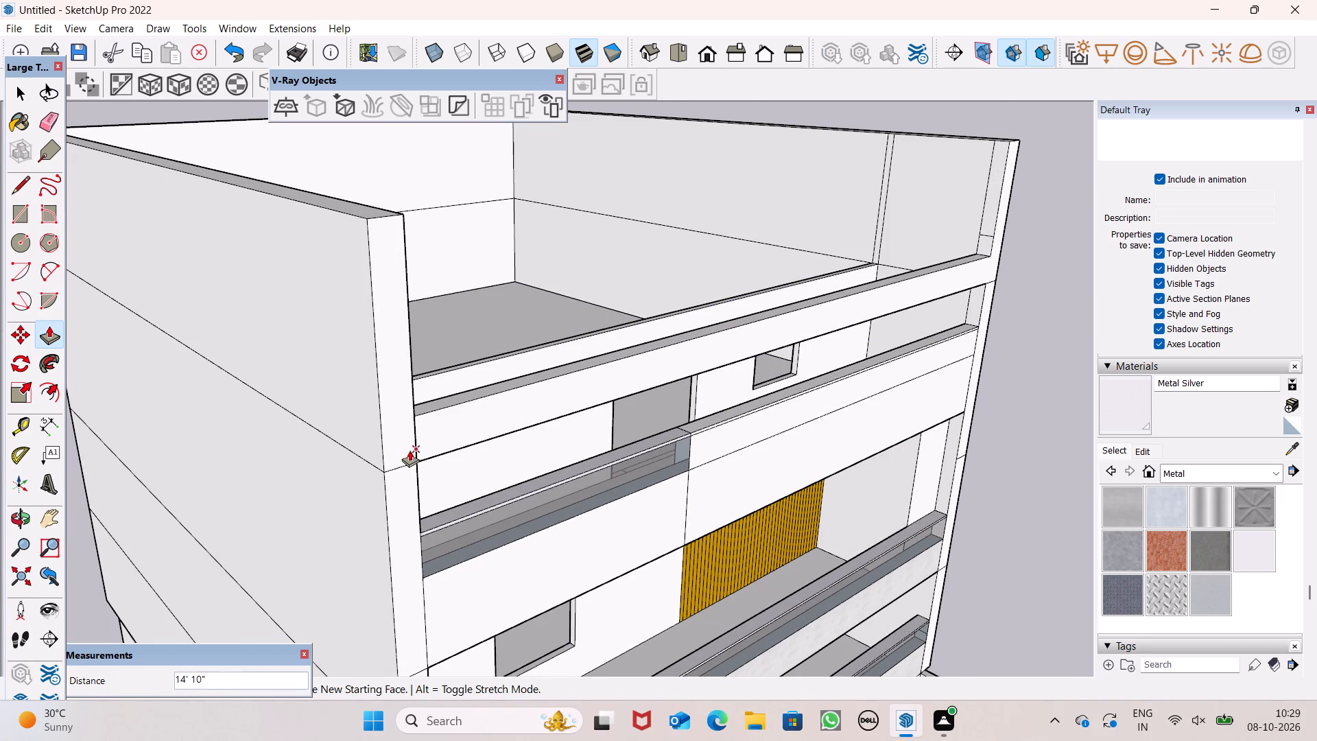
left_click_drag(410, 450, 411, 450)
Check the height of the solid band below the top balcony's glass panel with the Dimension tool.
scroll(390, 423, "down", 9)
middle_click_drag(464, 476, 282, 369)
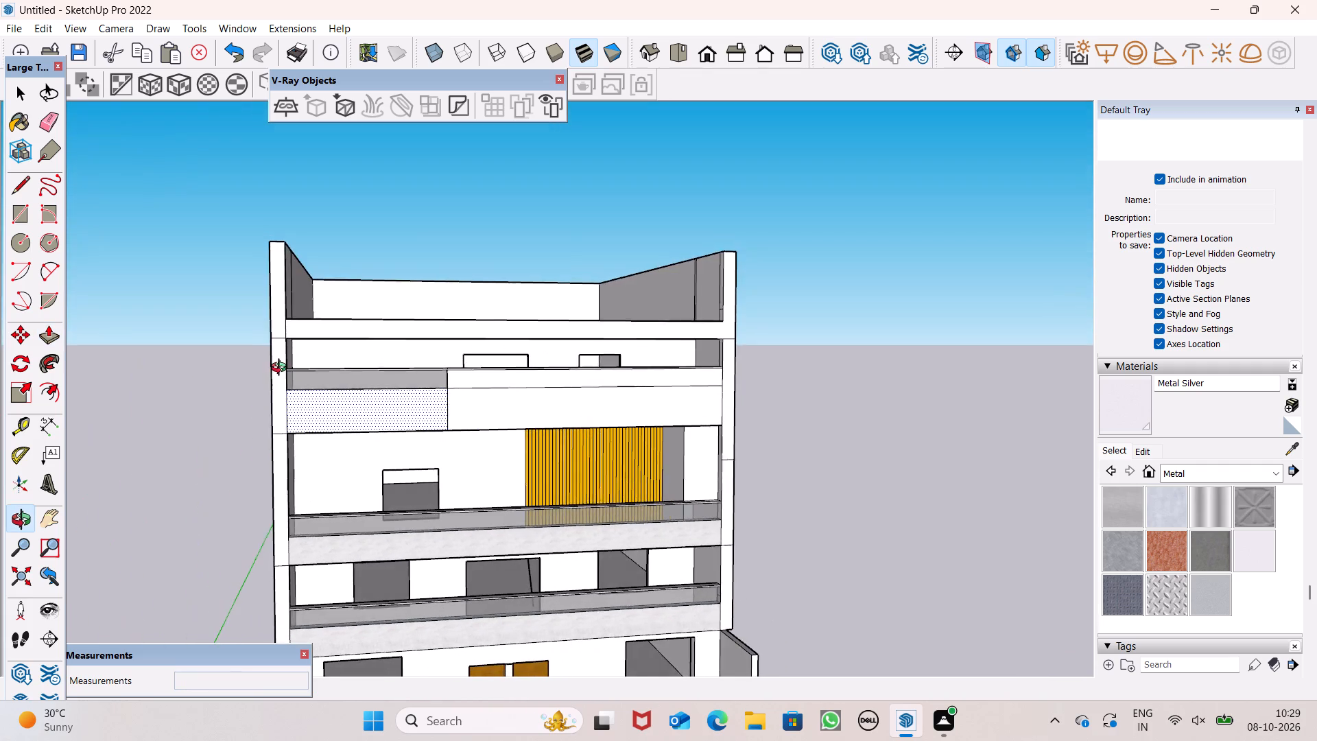
middle_click_drag(282, 369, 282, 373)
scroll(510, 371, "up", 3)
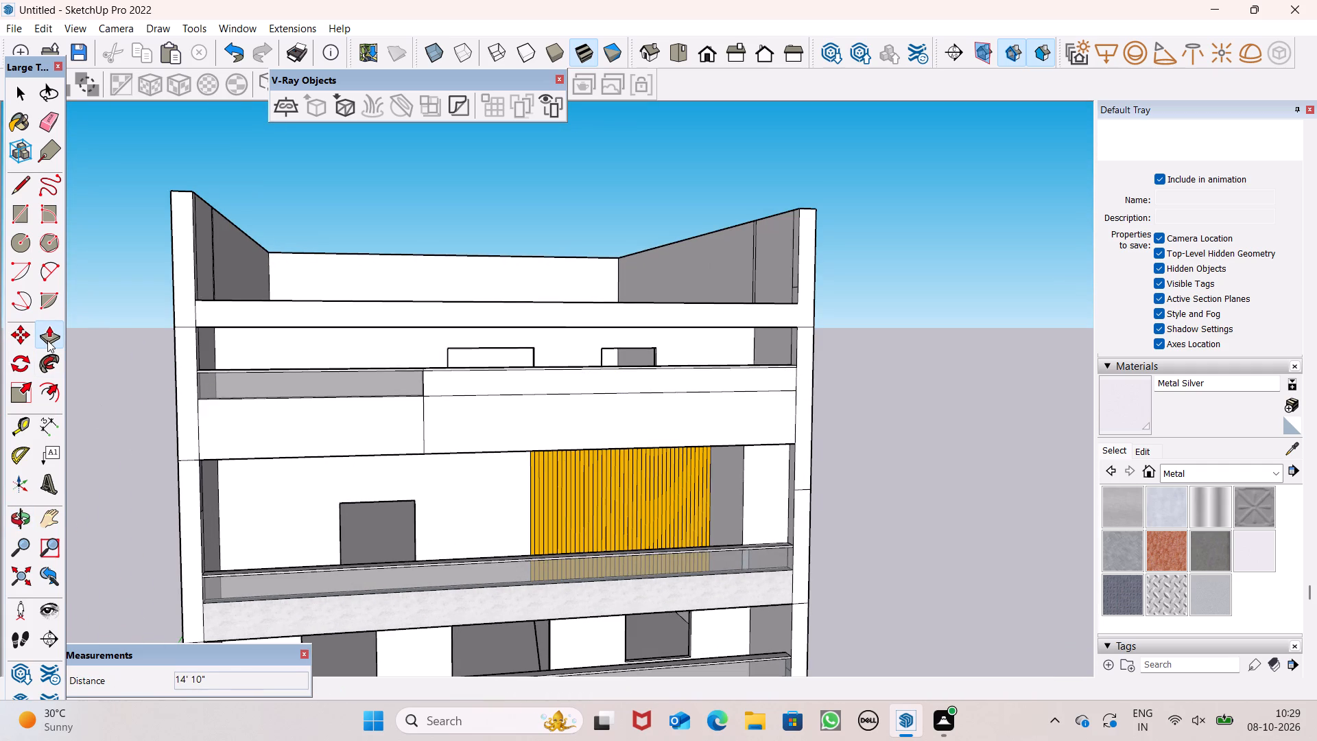
left_click(14, 191)
left_click(54, 423)
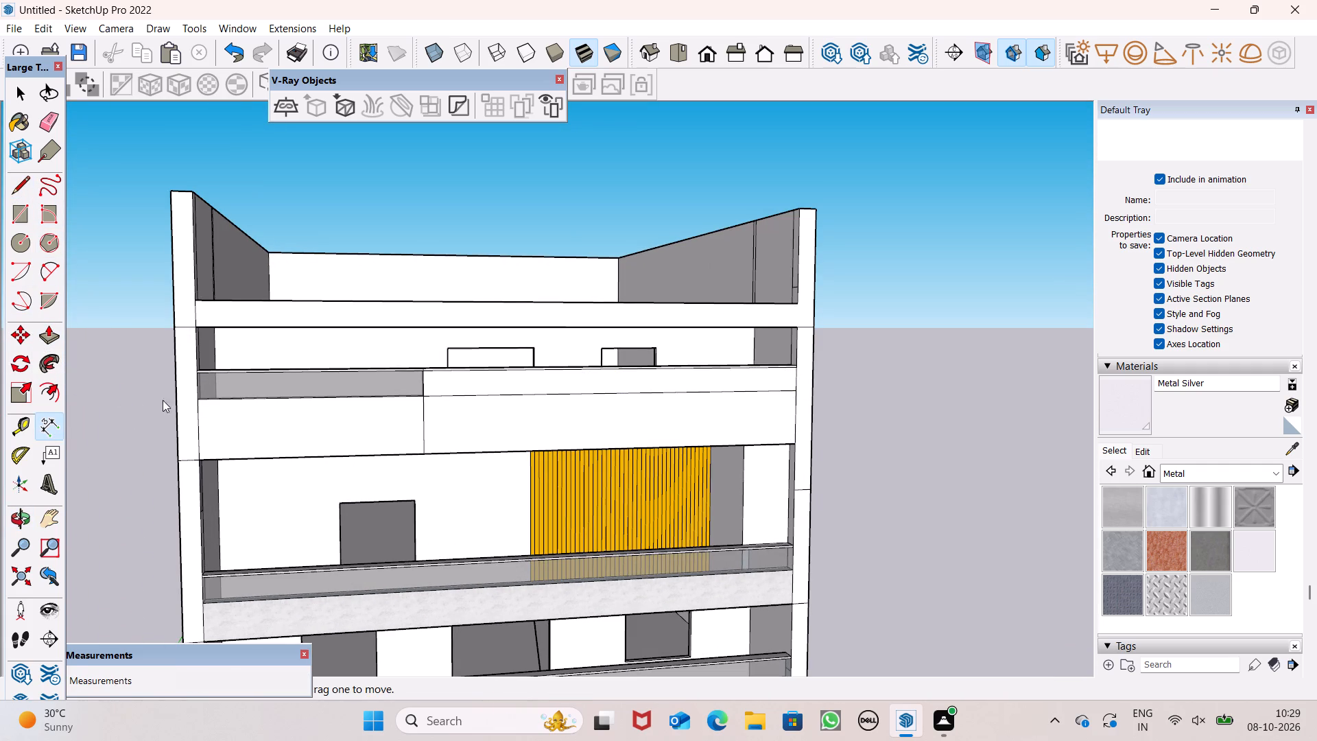
left_click_drag(196, 401, 193, 420)
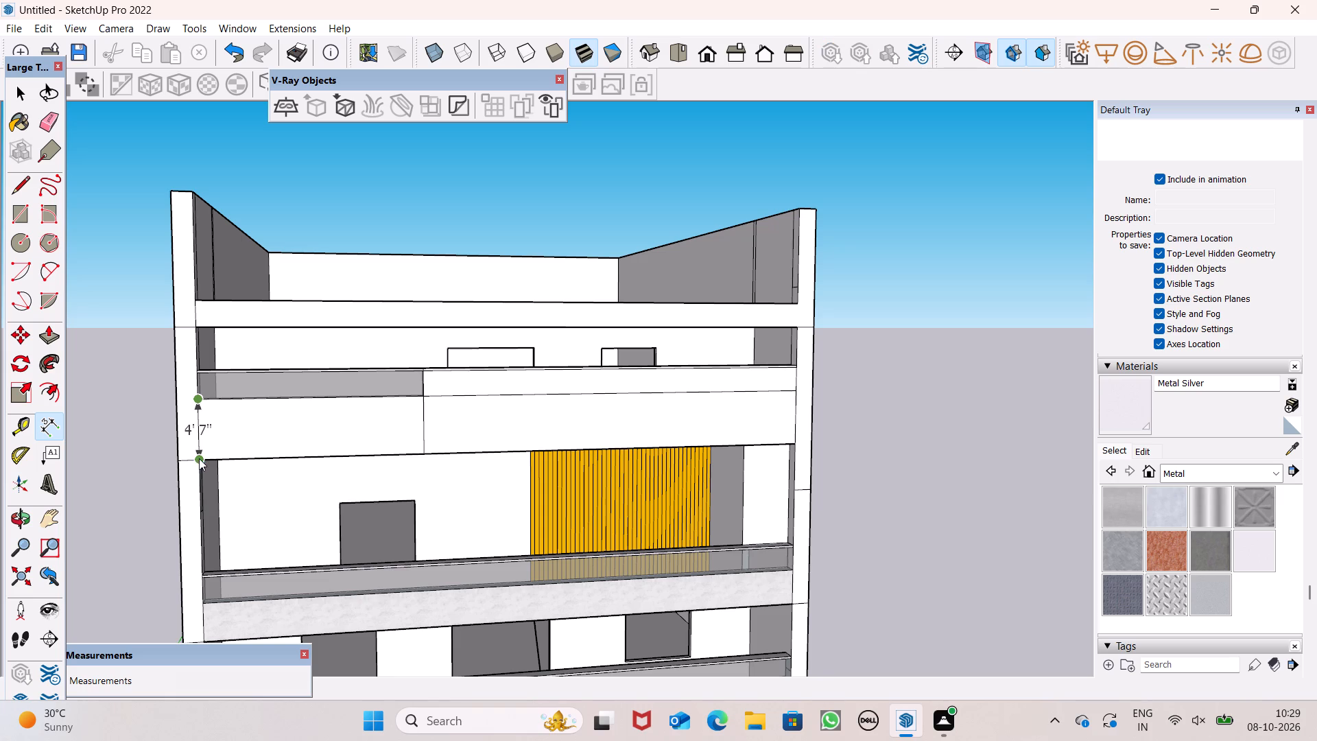
middle_click_drag(204, 456, 204, 473)
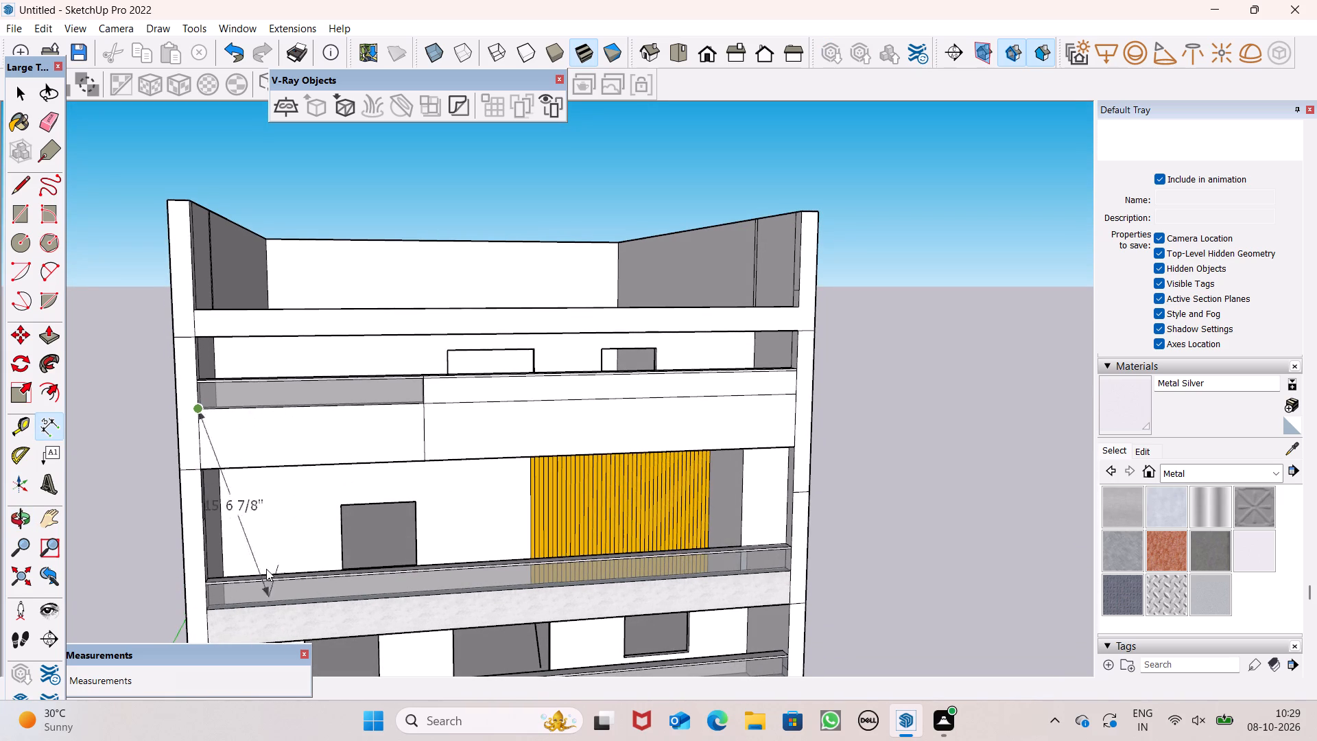
key("space")
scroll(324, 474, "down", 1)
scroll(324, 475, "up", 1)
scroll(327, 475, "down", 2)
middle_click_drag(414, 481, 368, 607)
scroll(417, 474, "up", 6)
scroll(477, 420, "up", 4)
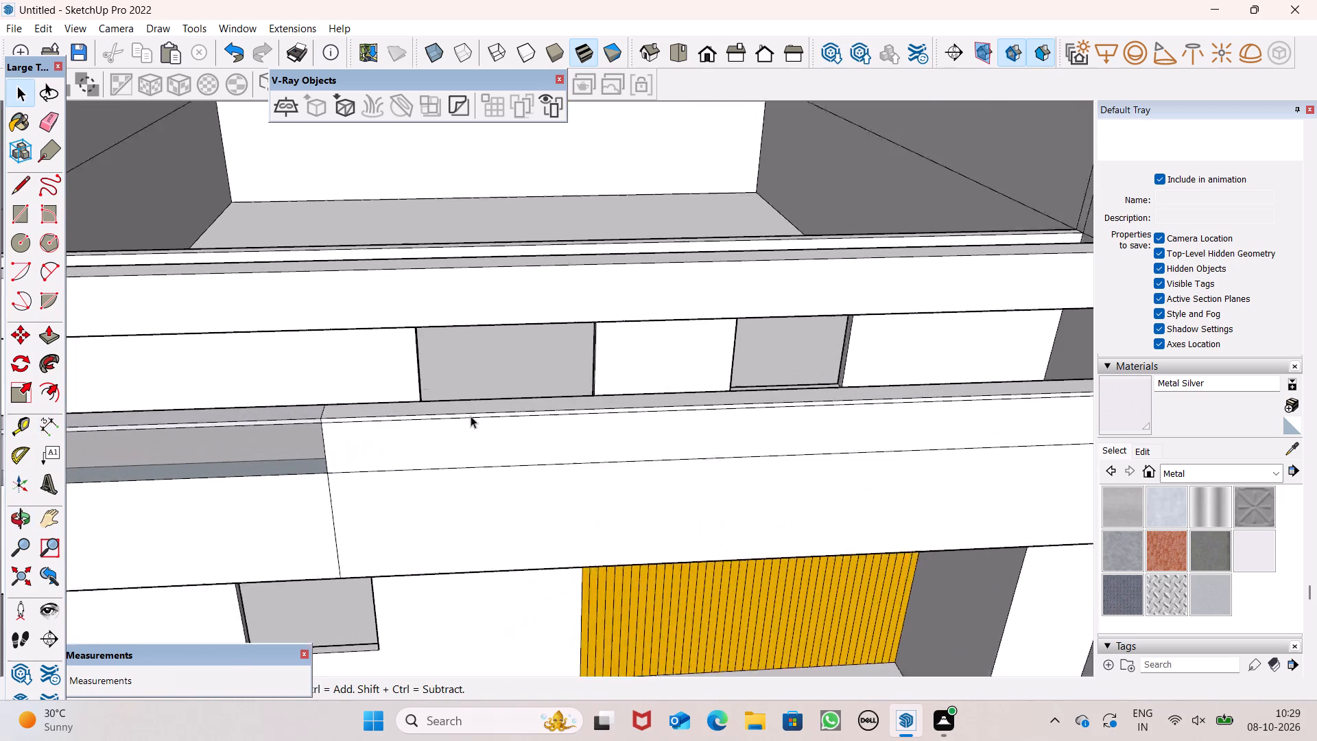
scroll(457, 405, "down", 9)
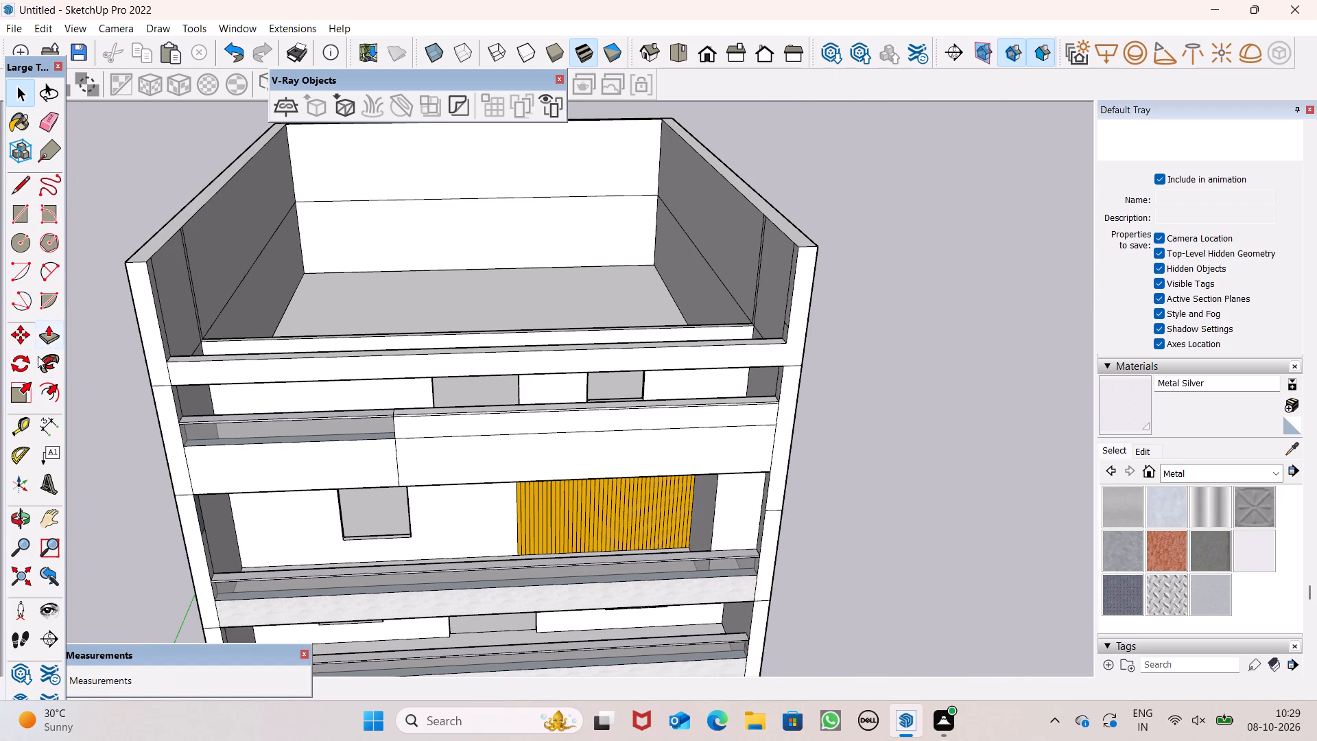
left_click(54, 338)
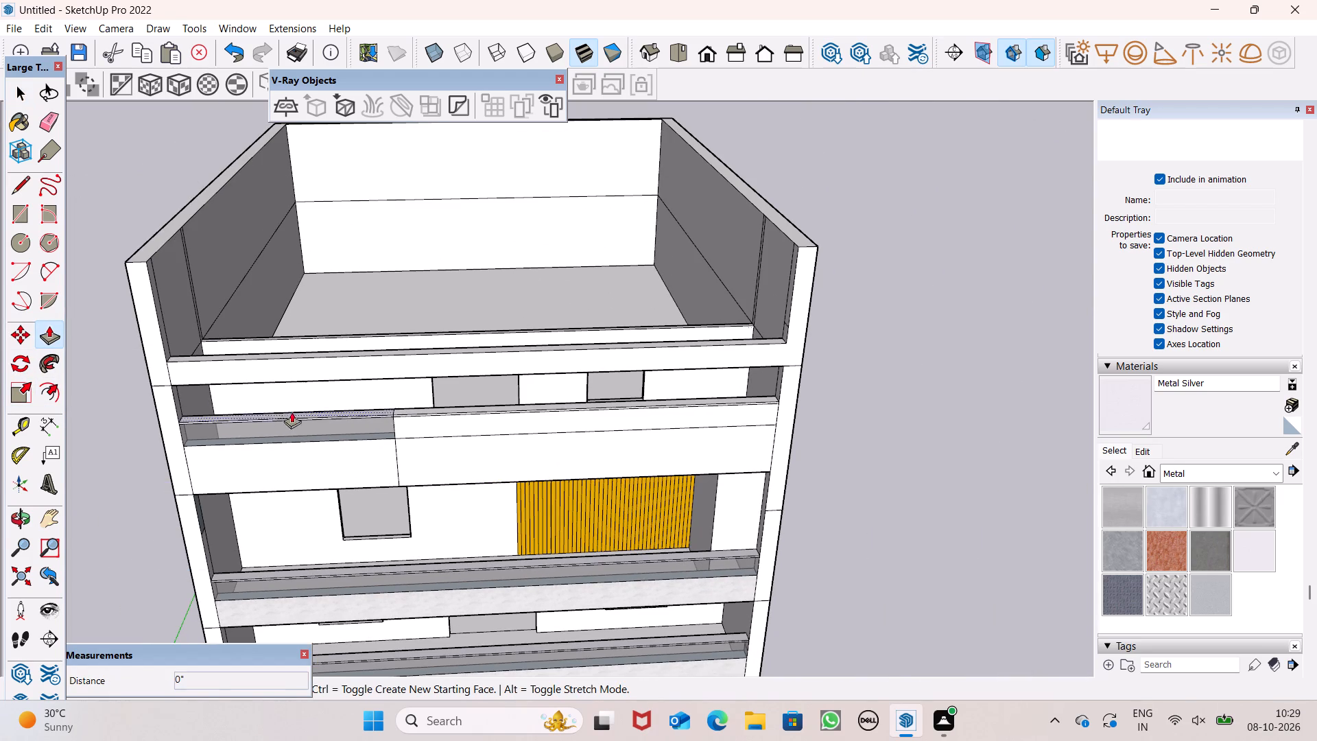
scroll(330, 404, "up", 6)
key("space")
Erase the top rail edges above the glass panel on the left part of the top balcony.
scroll(403, 451, "down", 4)
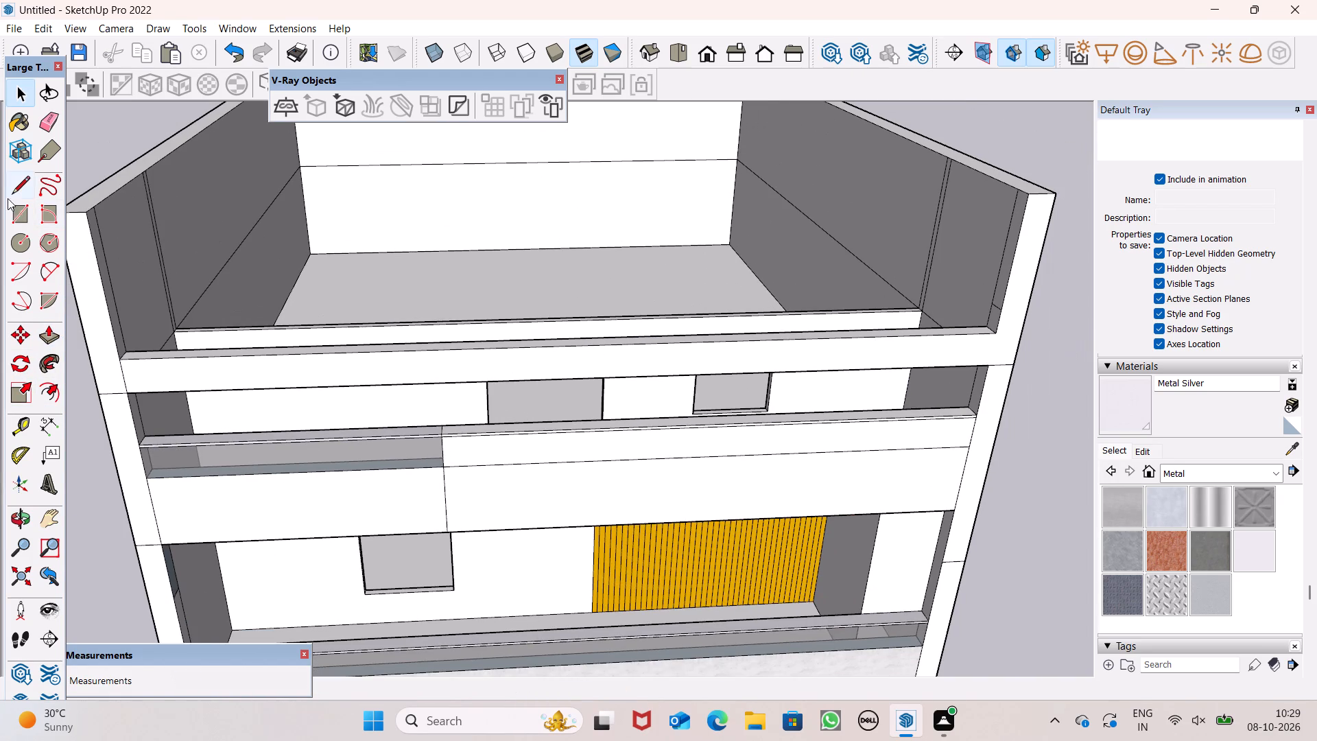
left_click(57, 125)
left_click_drag(195, 437, 197, 441)
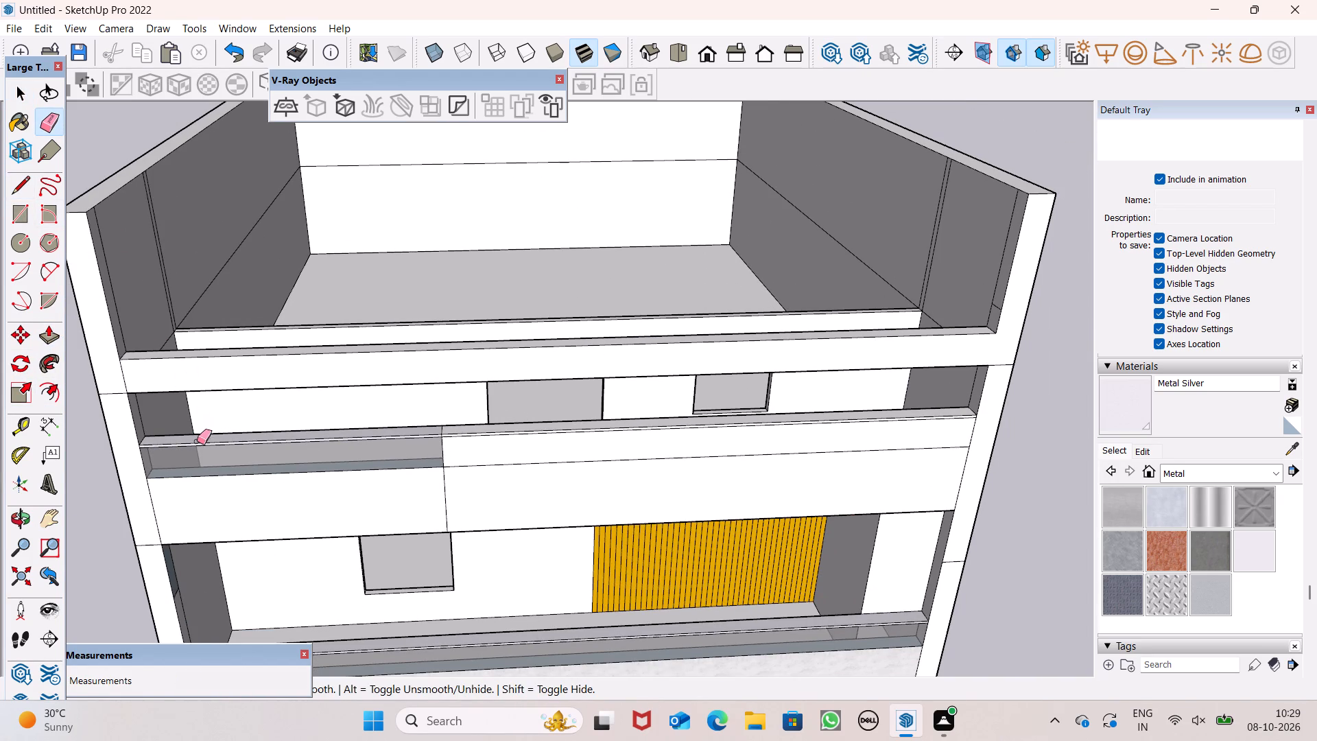
left_click_drag(197, 441, 201, 454)
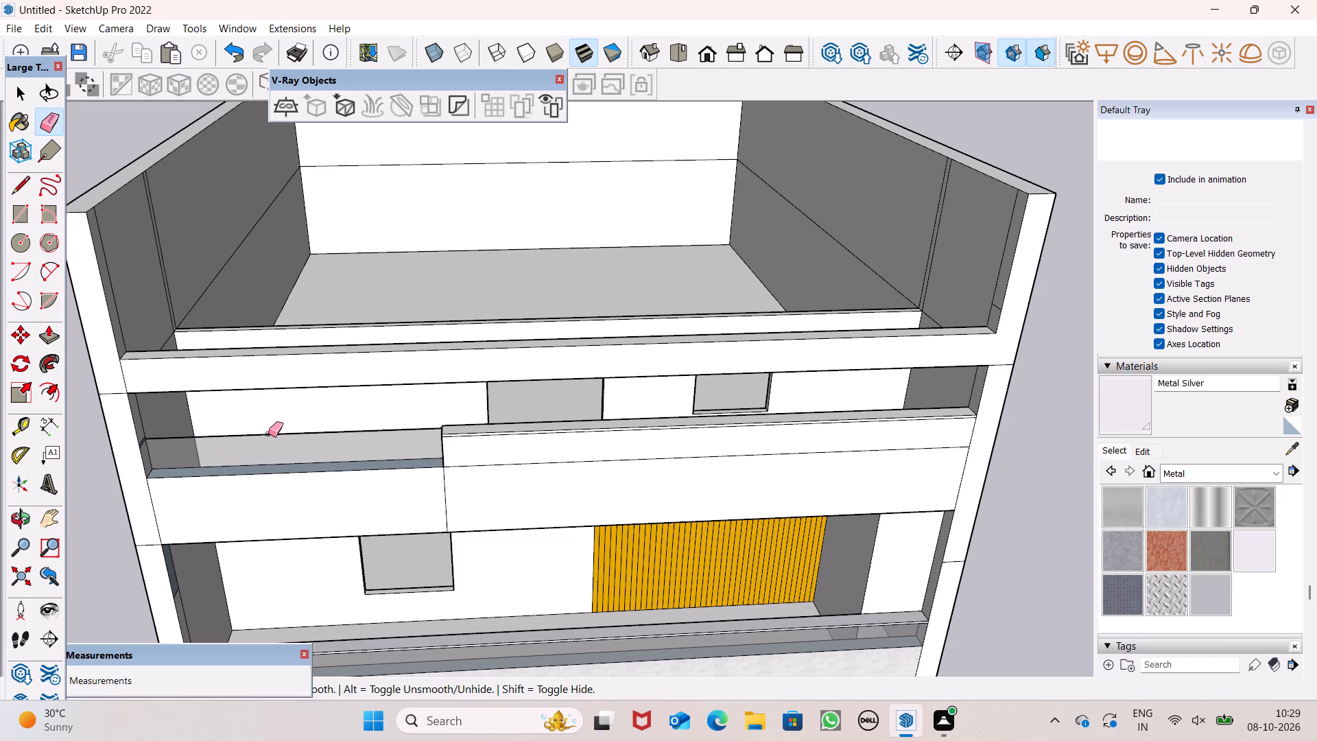
Erase the remaining glass panel and rail edges above the solid band across the full width of the top balcony.
left_click_drag(268, 434, 268, 442)
scroll(445, 449, "up", 3)
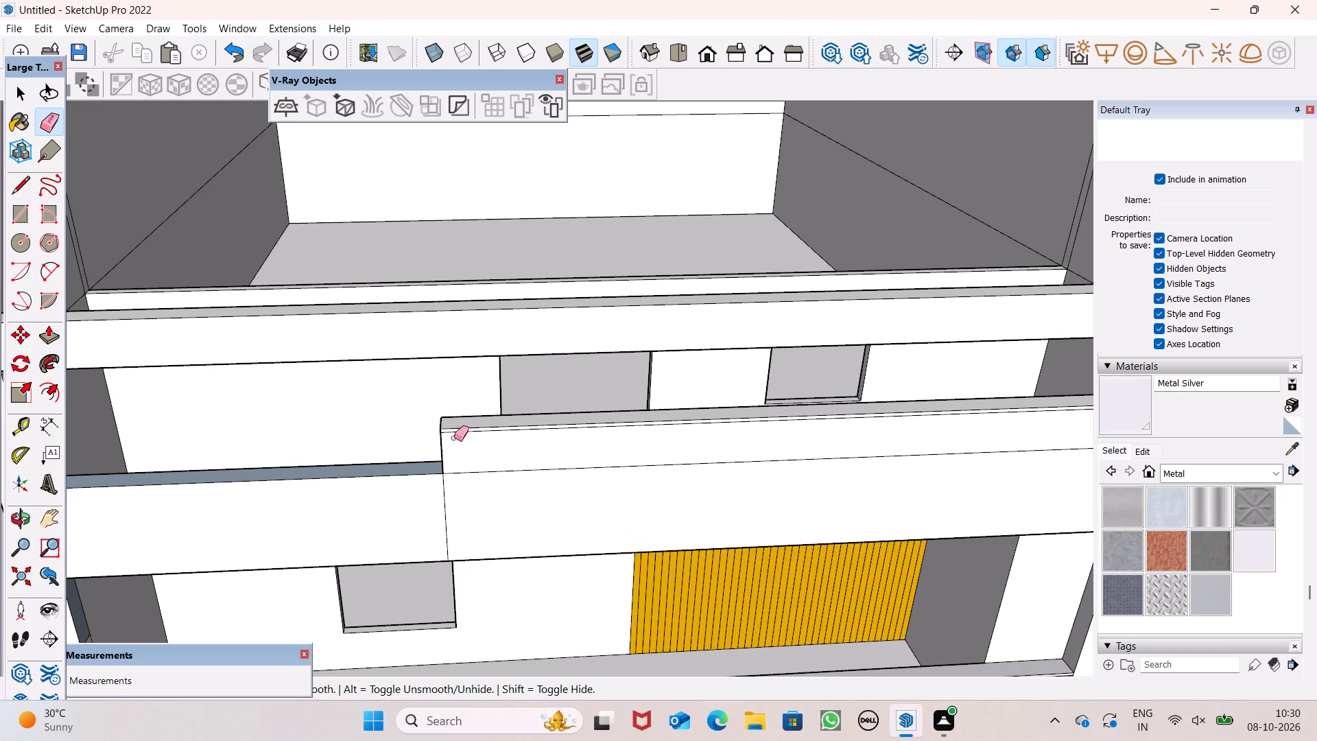
left_click_drag(460, 420, 452, 427)
left_click_drag(446, 434, 460, 423)
left_click_drag(458, 419, 456, 427)
scroll(442, 456, "down", 4)
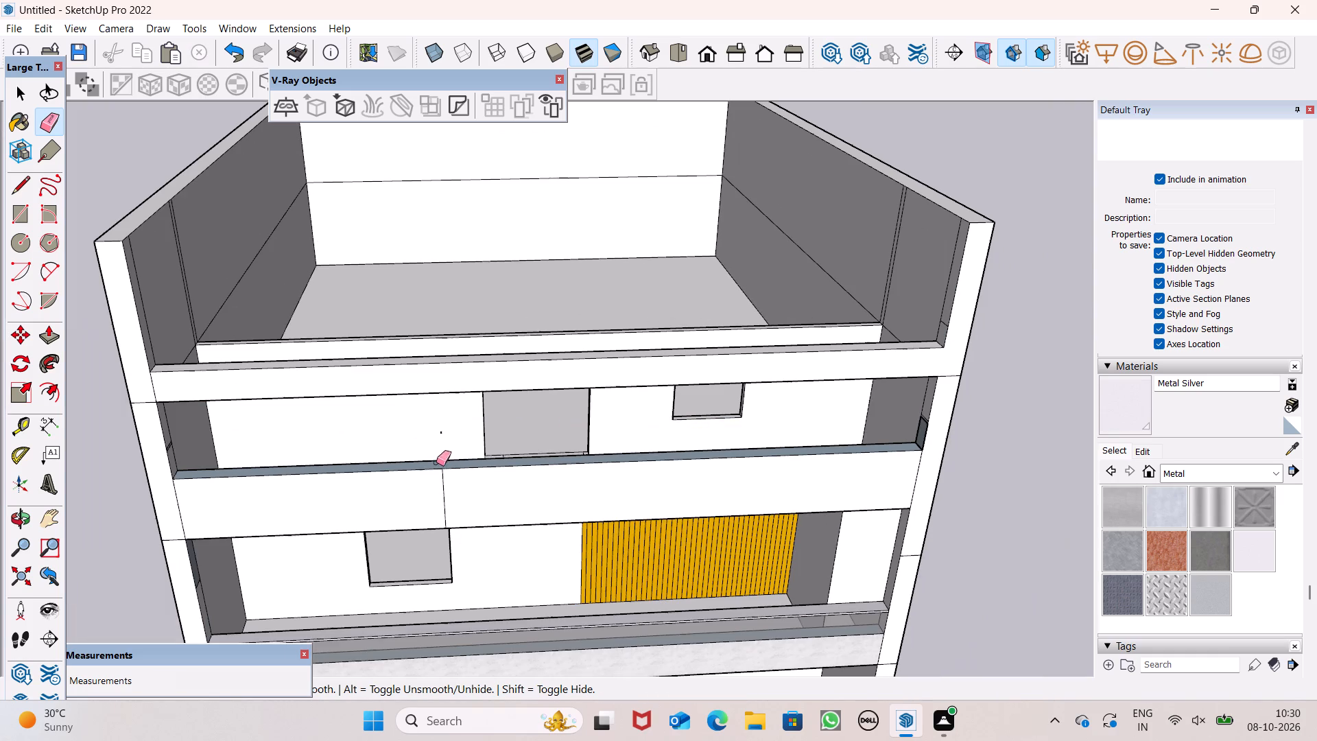
Check the heights of the lowest balcony's solid band and glass panel with the Dimension tool.
left_click(45, 332)
scroll(198, 510, "up", 3)
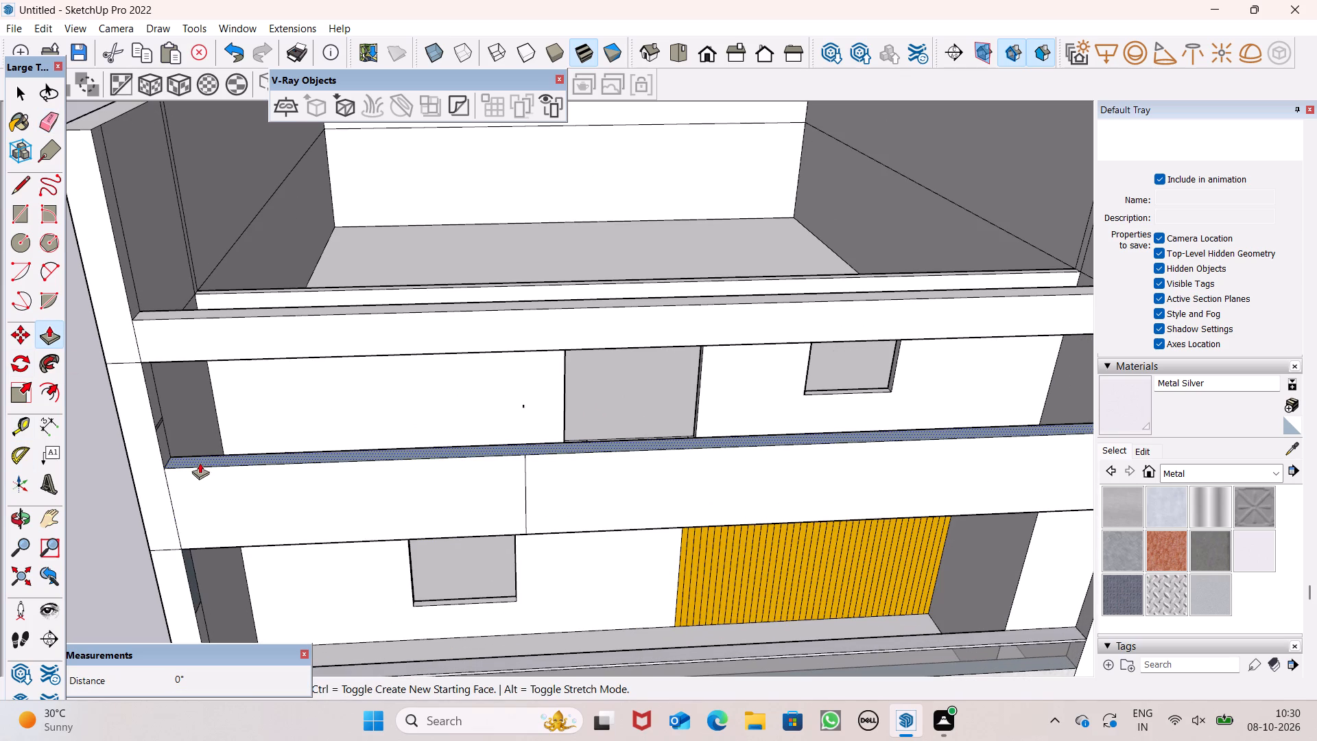
scroll(296, 428, "down", 3)
scroll(383, 395, "down", 6)
middle_click_drag(389, 600, 389, 487)
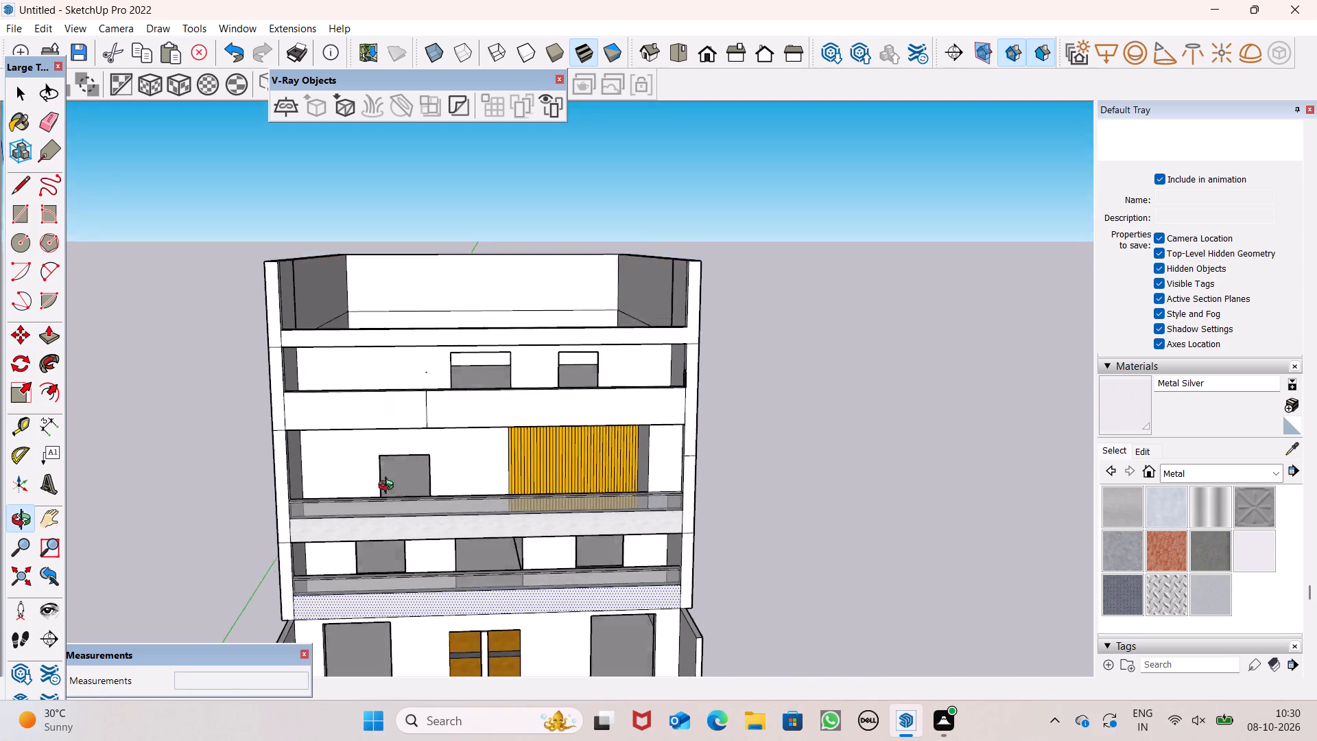
middle_click_drag(389, 487, 396, 385)
scroll(293, 517, "up", 6)
scroll(377, 493, "down", 6)
middle_click_drag(423, 596, 425, 607)
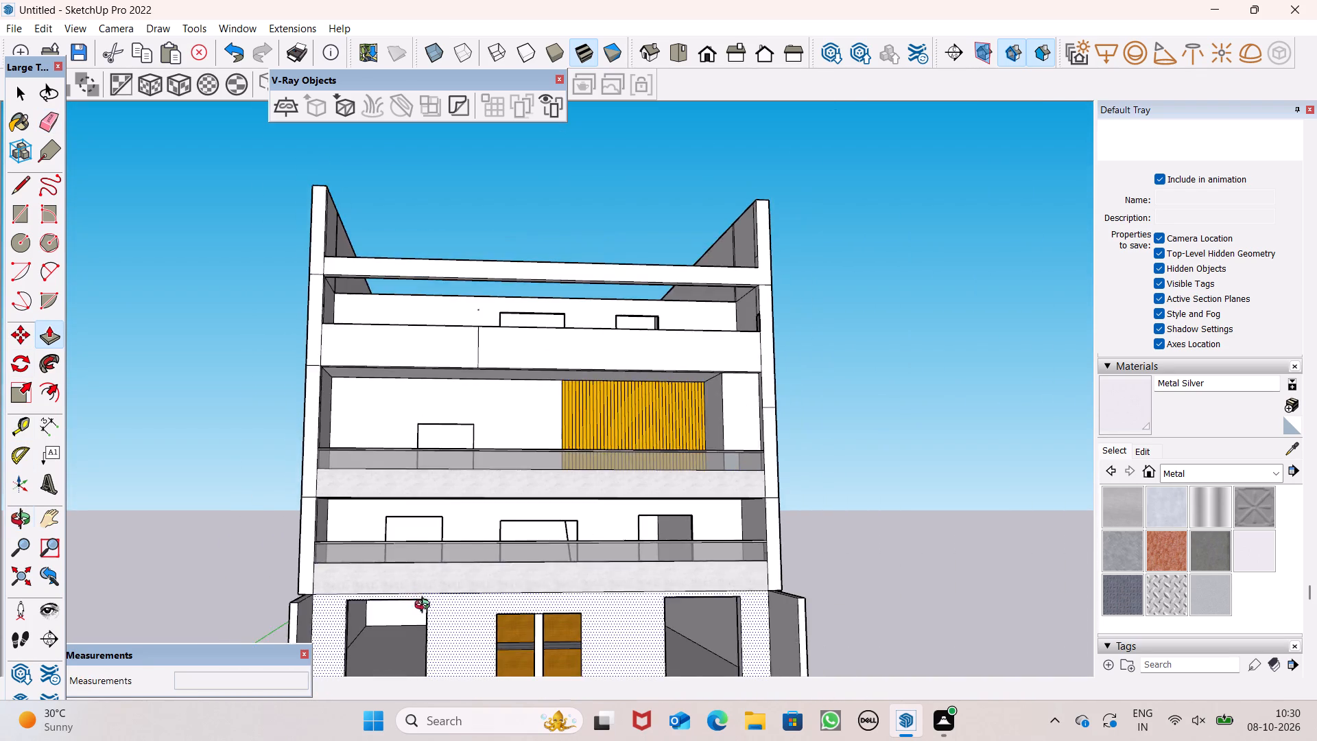
middle_click_drag(425, 607, 423, 664)
left_click(54, 417)
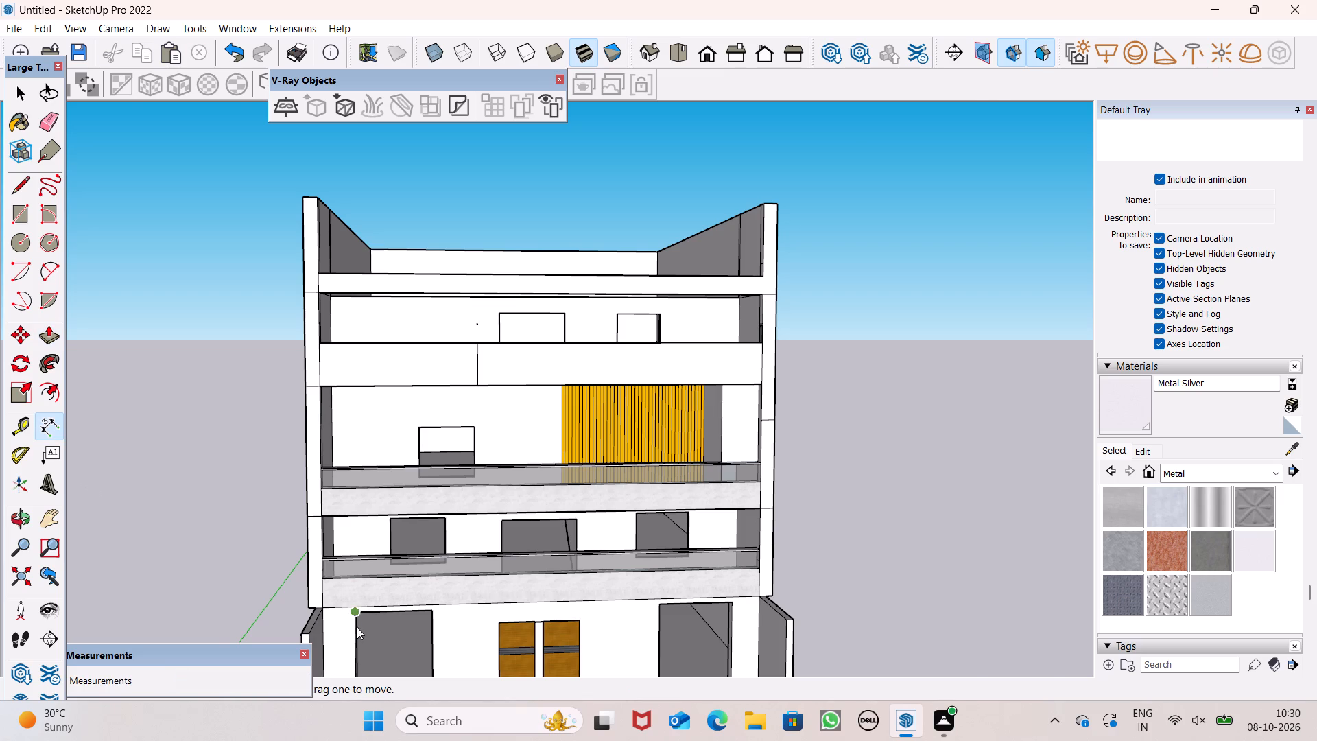
scroll(305, 609, "up", 4)
left_click(328, 602)
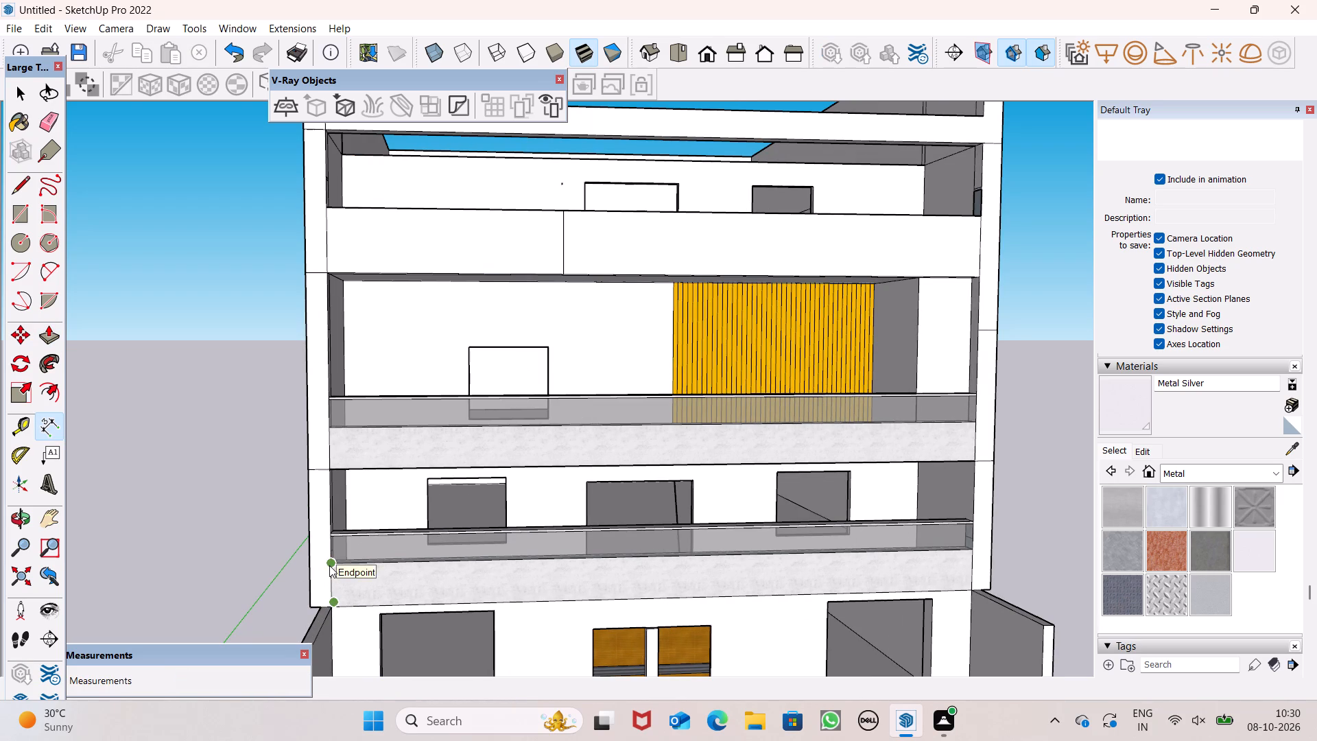
left_click(329, 565)
key("space")
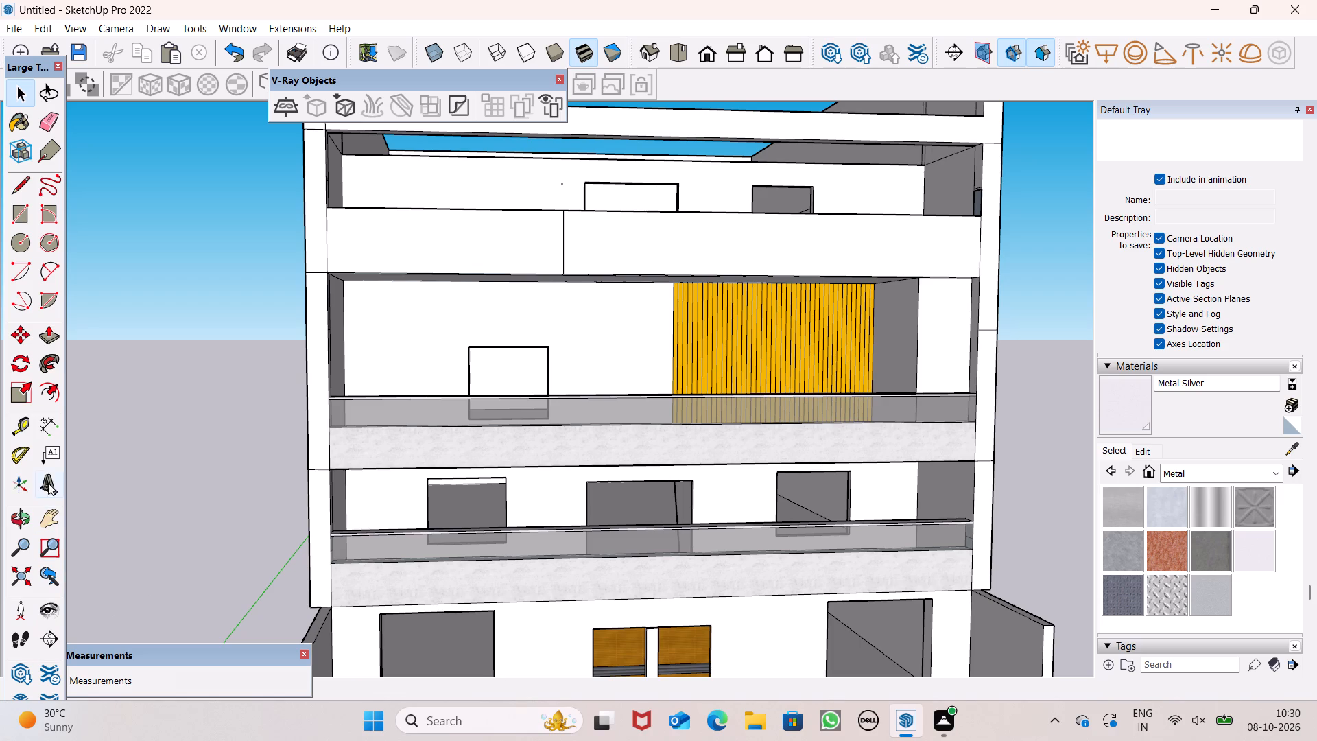
left_click(55, 426)
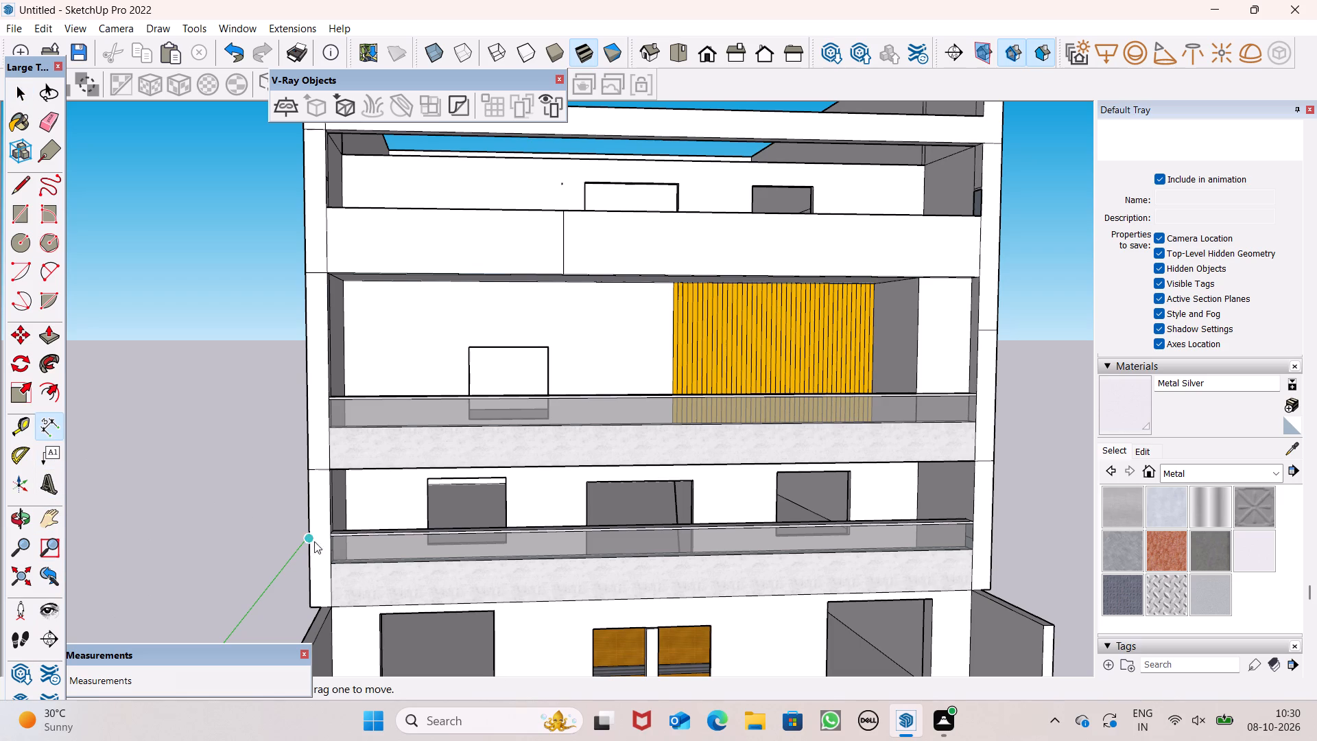
left_click(332, 535)
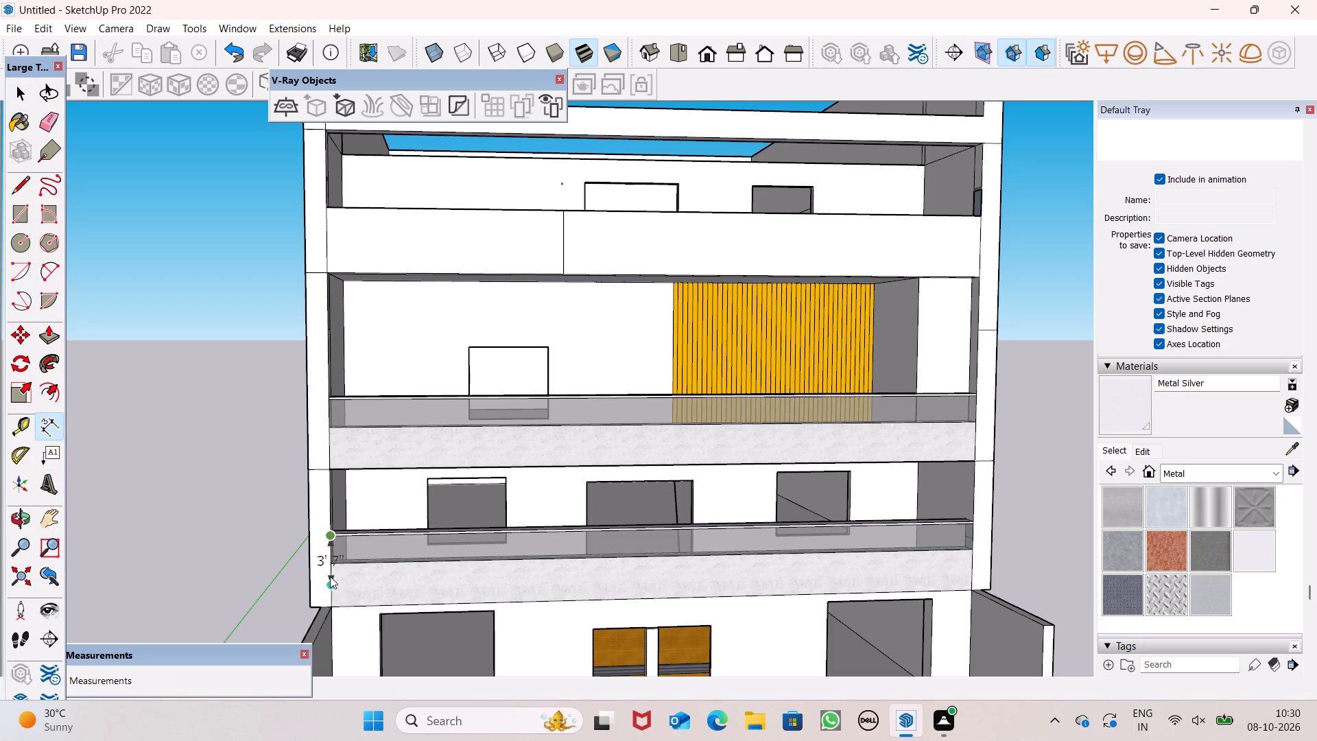
key("space")
Check the middle balcony's height from the bottom of its solid band to the top rail with the Dimension tool.
left_click(55, 423)
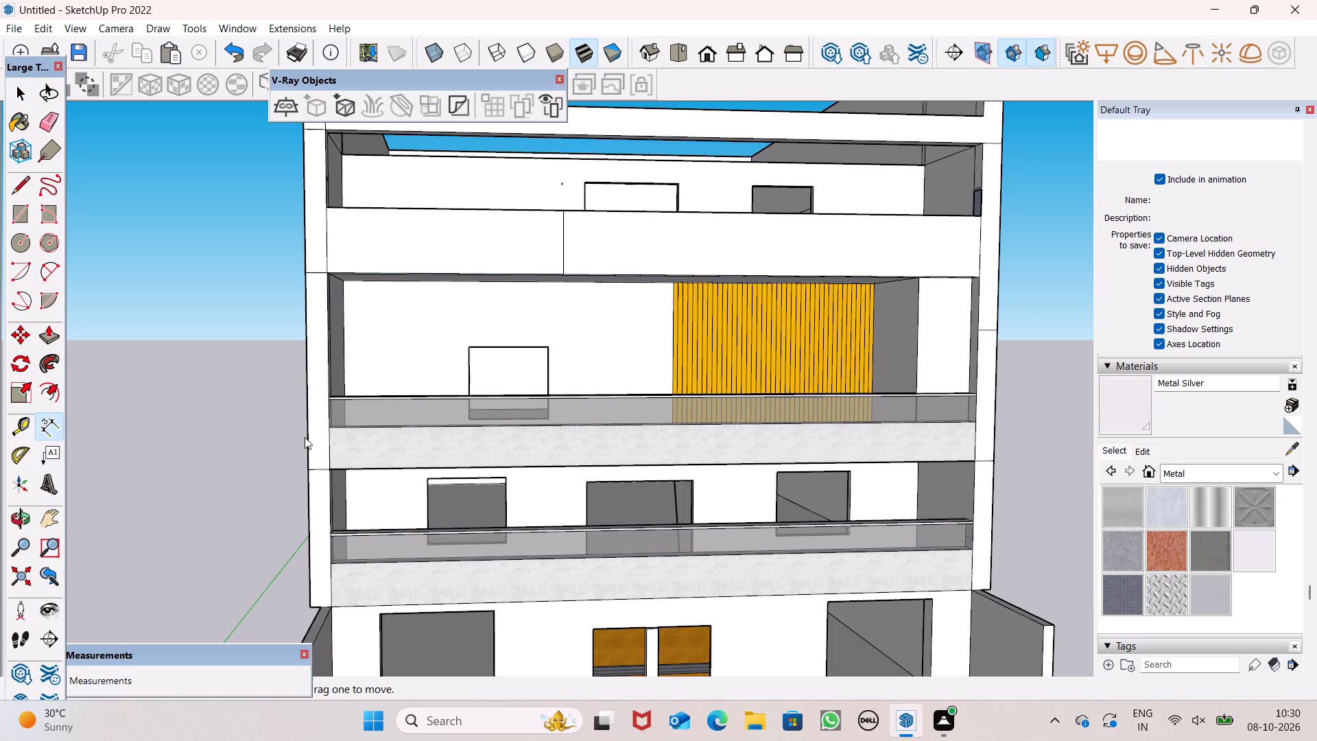
scroll(316, 437, "up", 4)
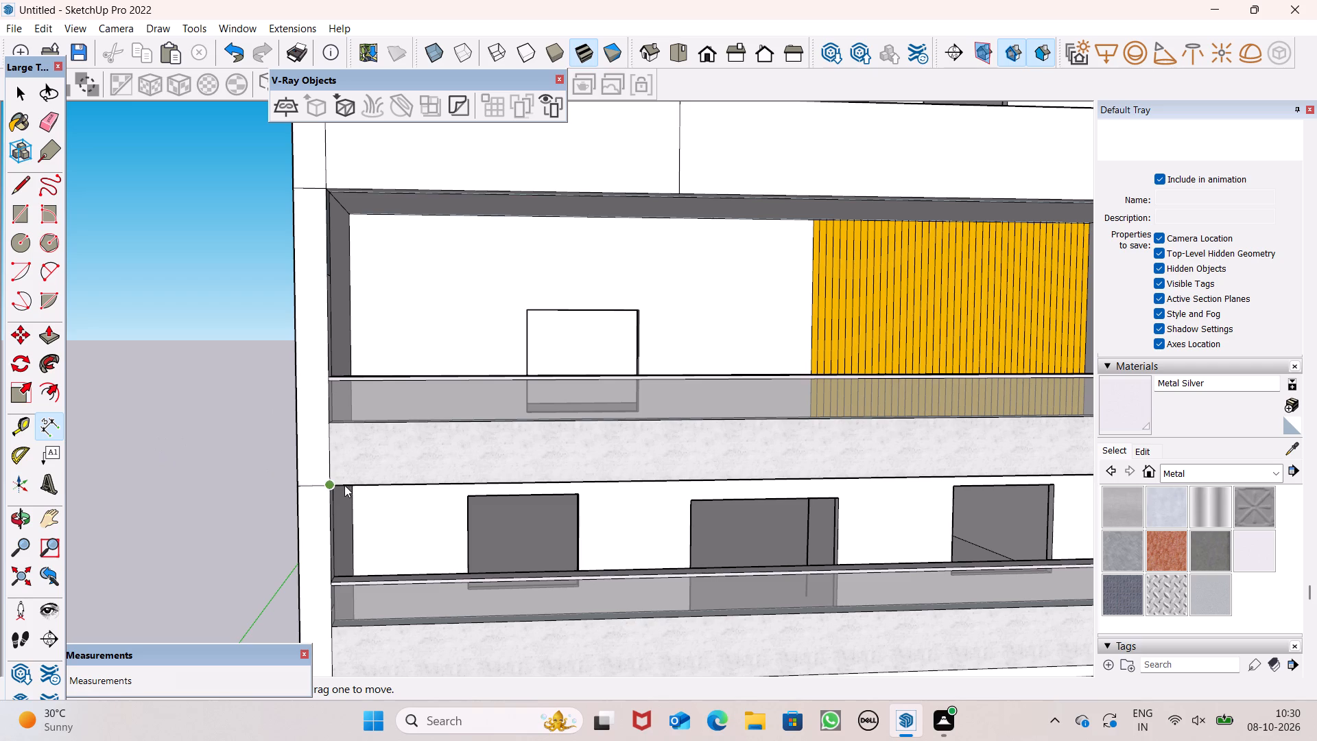
left_click_drag(333, 488, 332, 472)
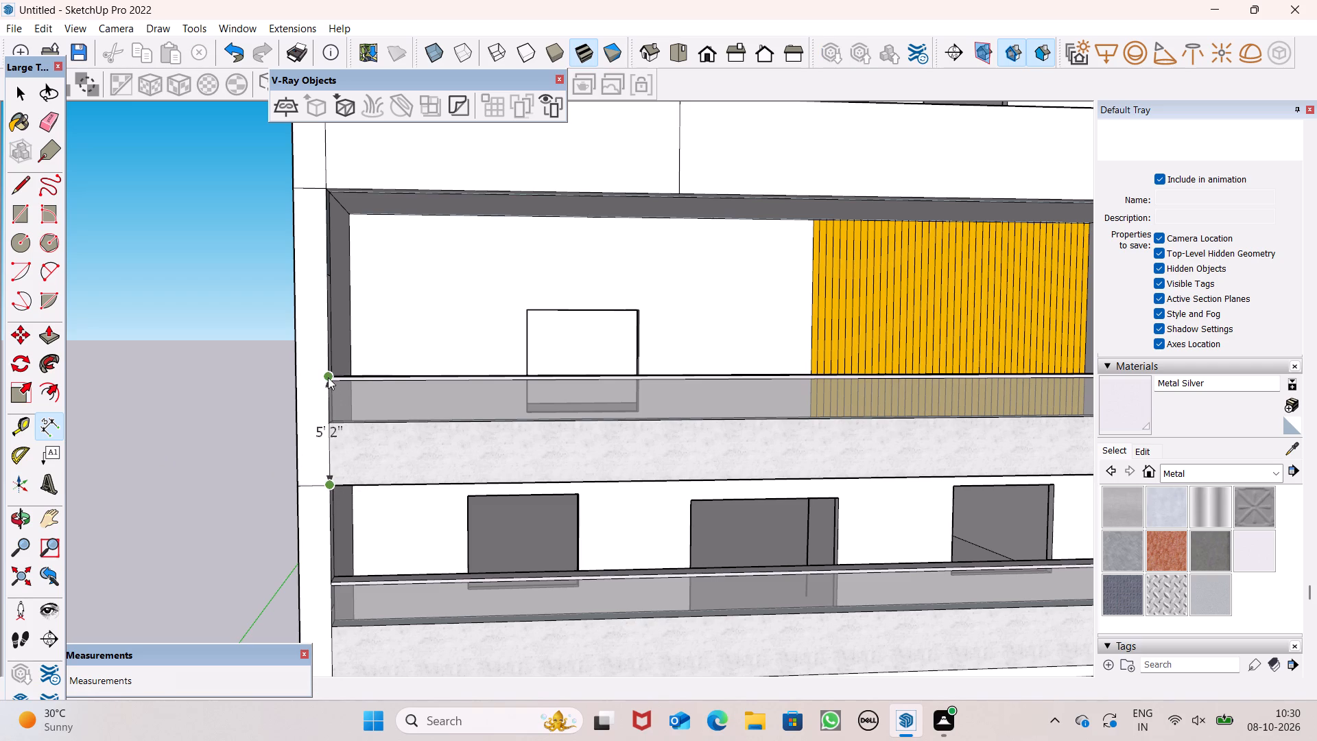
key("space")
Push/Pull the top face of the top balcony's solid band down by 1'.
scroll(239, 578, "down", 10)
scroll(363, 500, "up", 1)
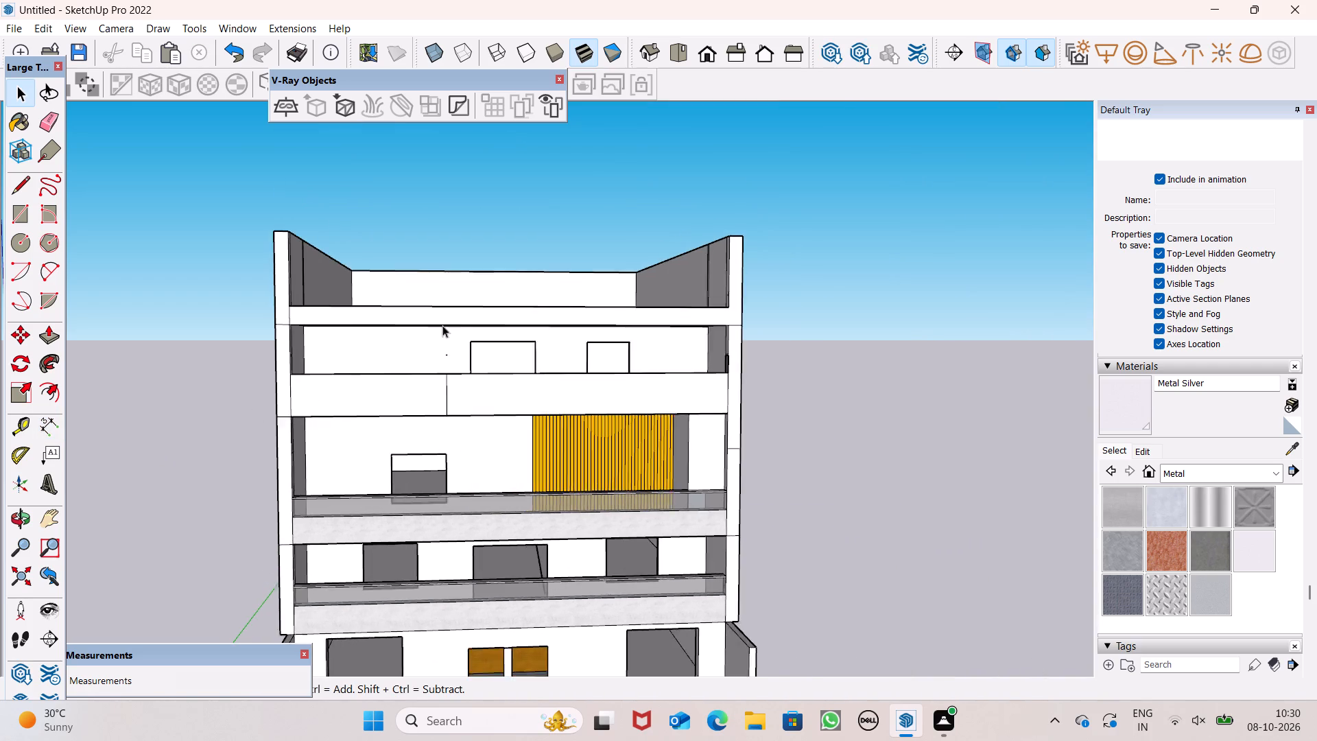
scroll(442, 325, "up", 2)
middle_click_drag(571, 435, 614, 558)
scroll(567, 435, "down", 3)
middle_click_drag(641, 499, 580, 436)
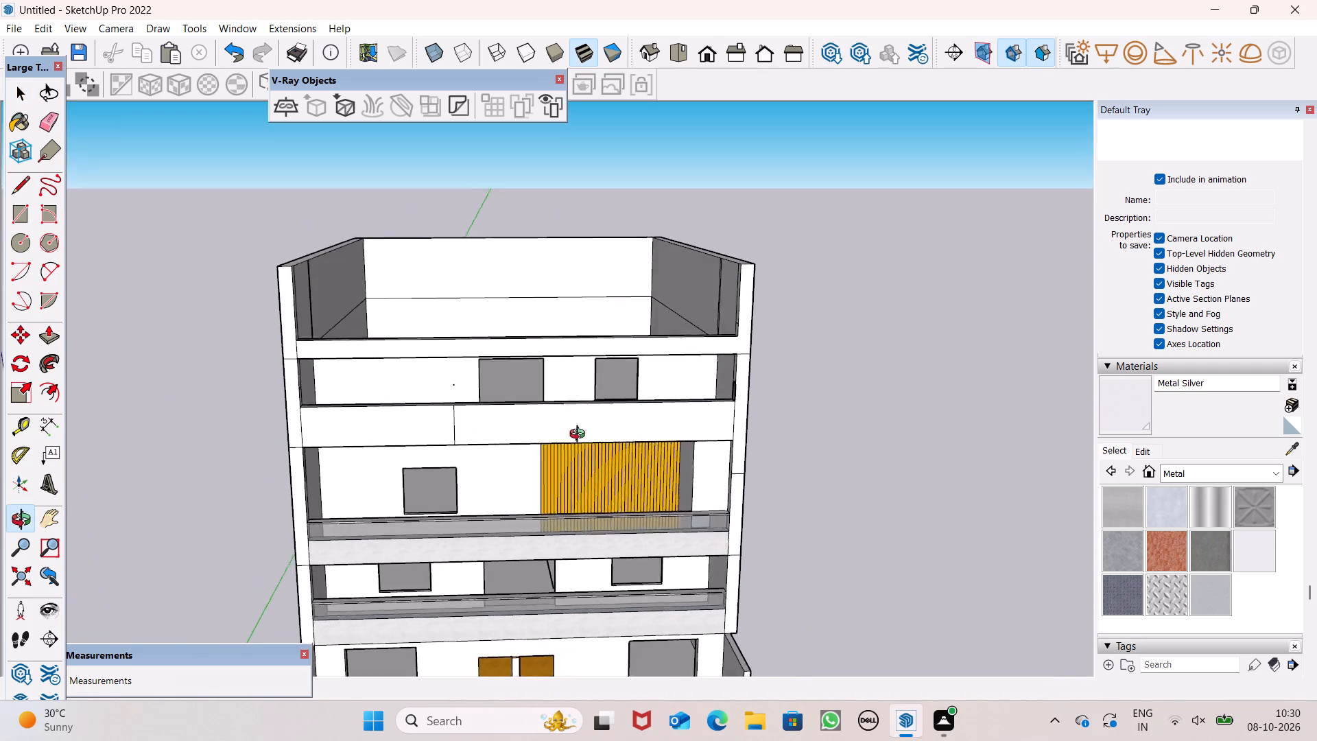
middle_click_drag(580, 436, 589, 550)
scroll(173, 474, "up", 4)
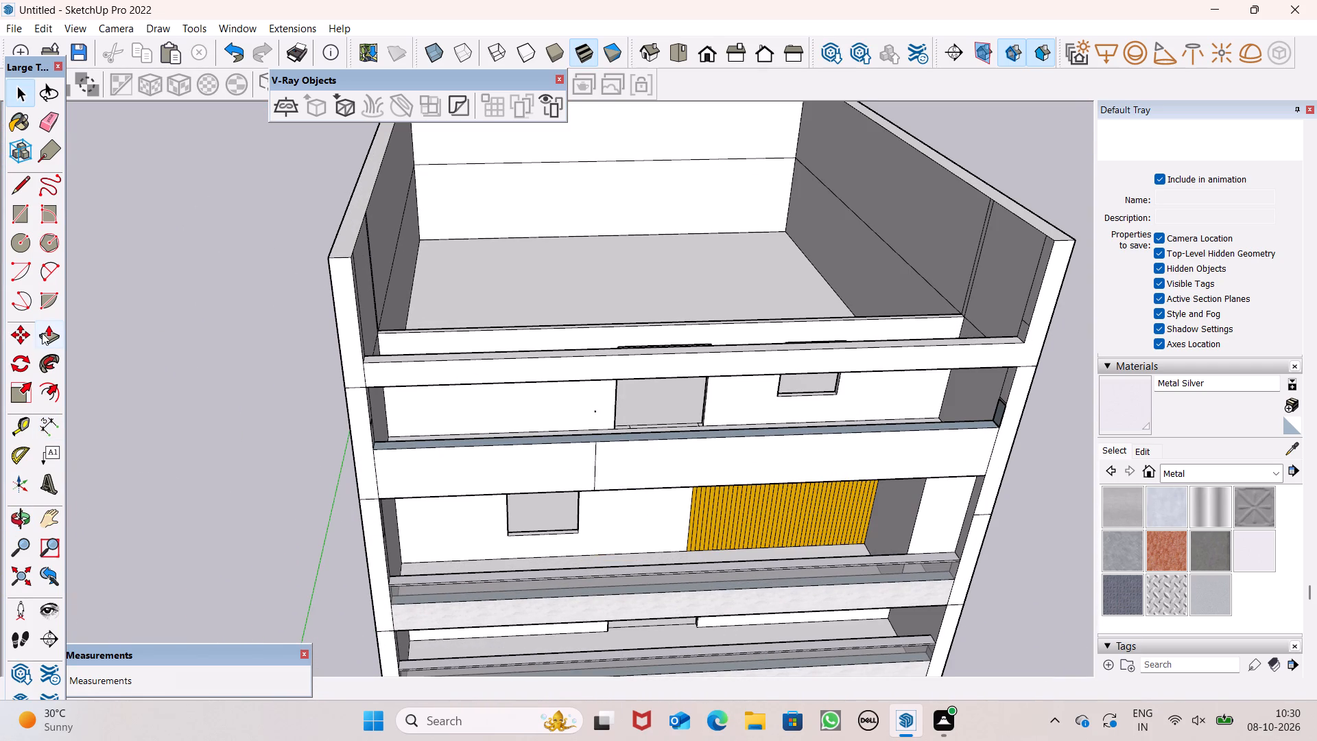
left_click(42, 333)
scroll(364, 486, "up", 5)
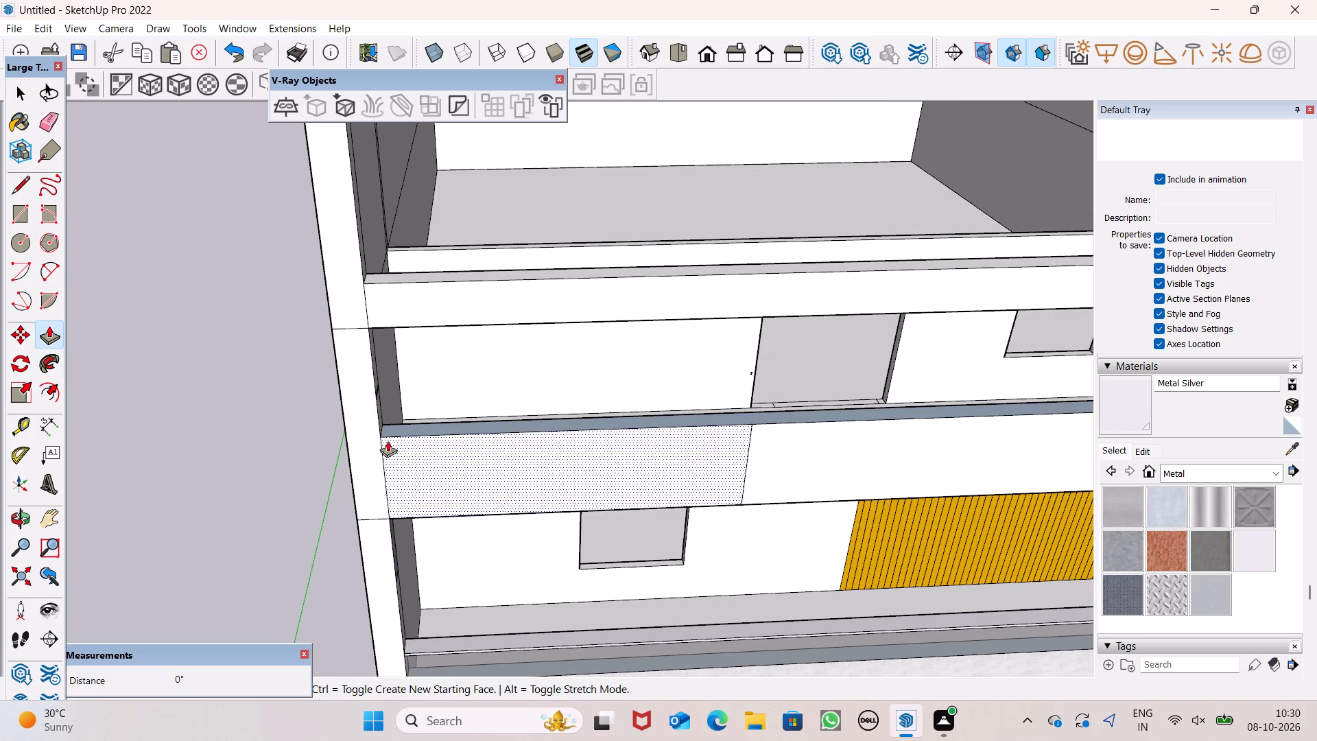
left_click_drag(407, 425, 412, 447)
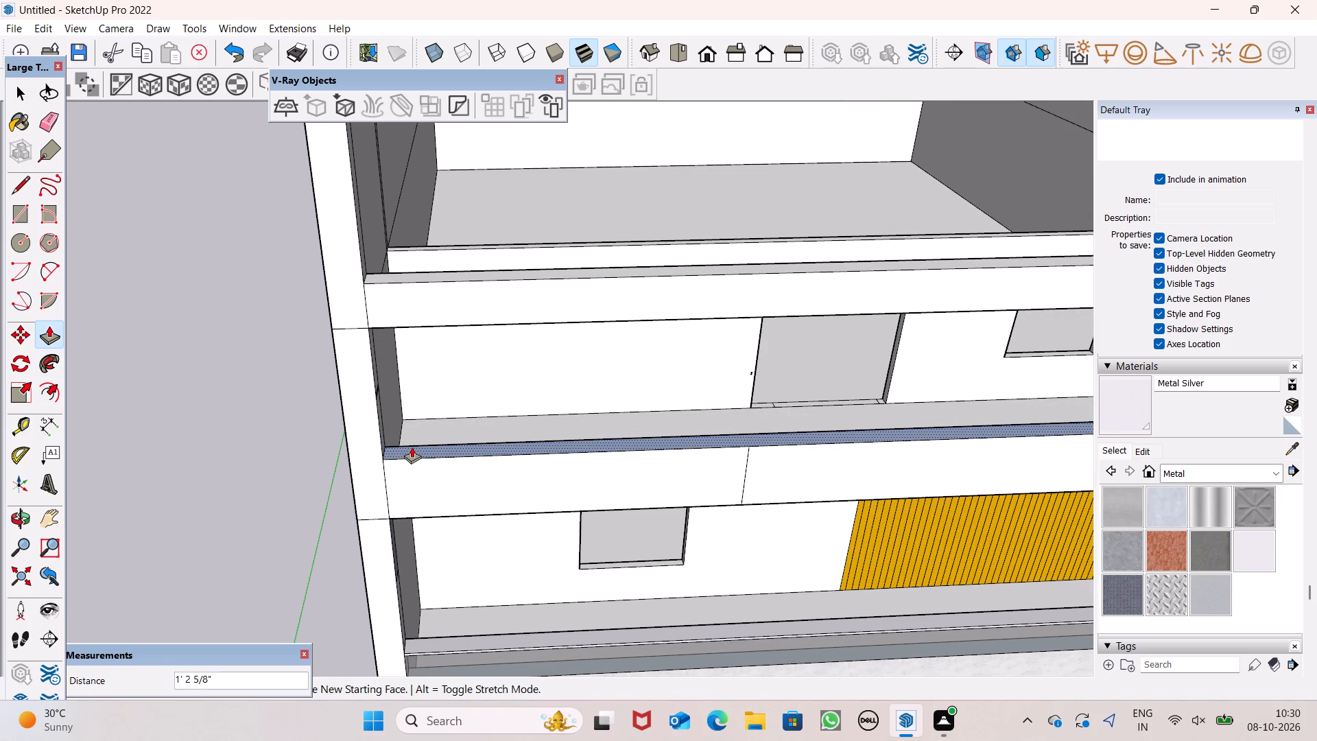
left_click_drag(412, 447, 416, 449)
key("1")
key("apostrophe")
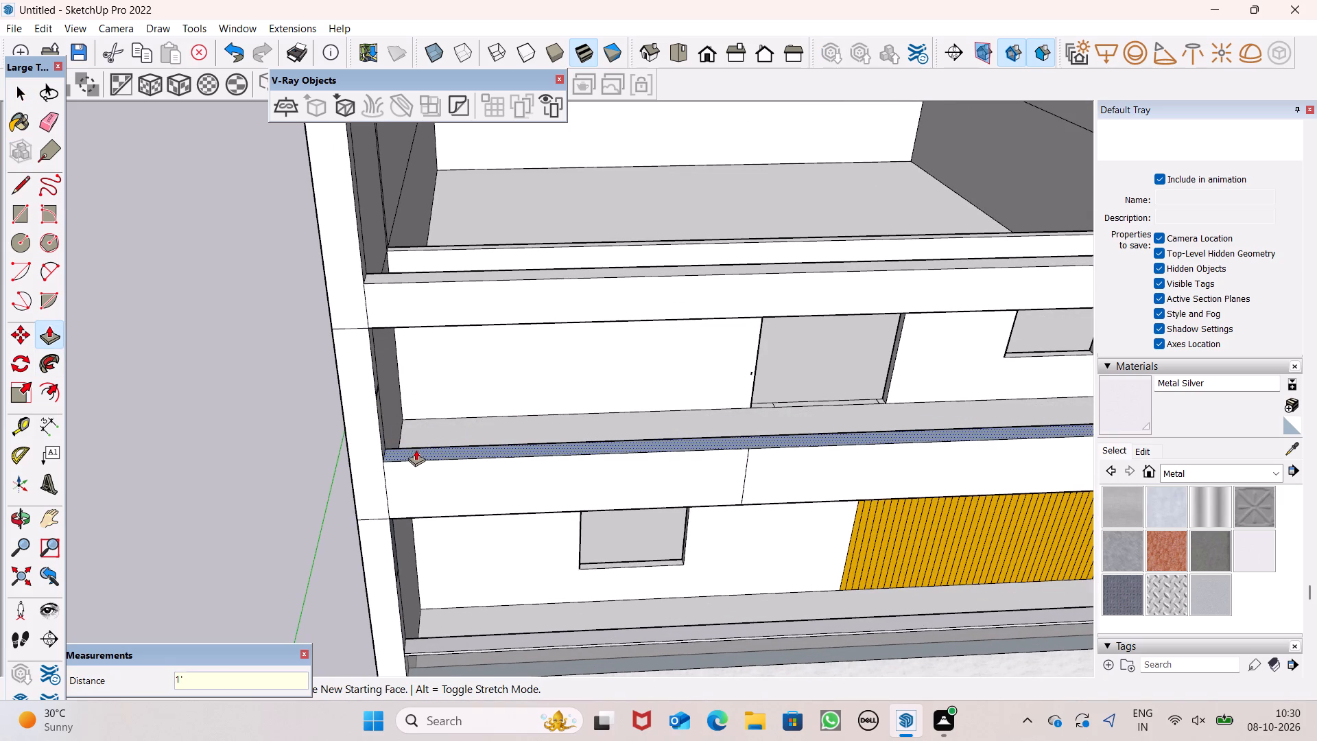
left_click_drag(416, 449, 419, 443)
key("Return")
Check the height of the top balcony's solid band with the Dimension tool.
left_click(58, 425)
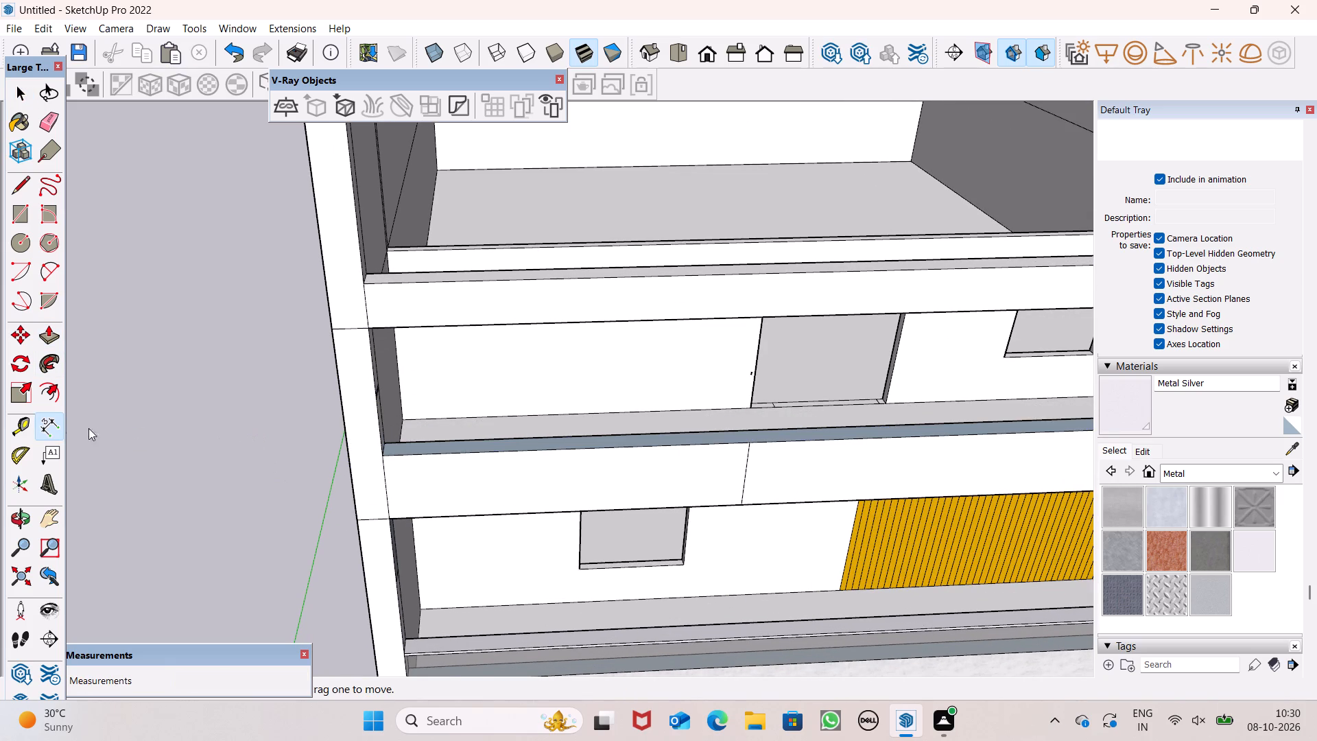
left_click_drag(384, 458, 399, 486)
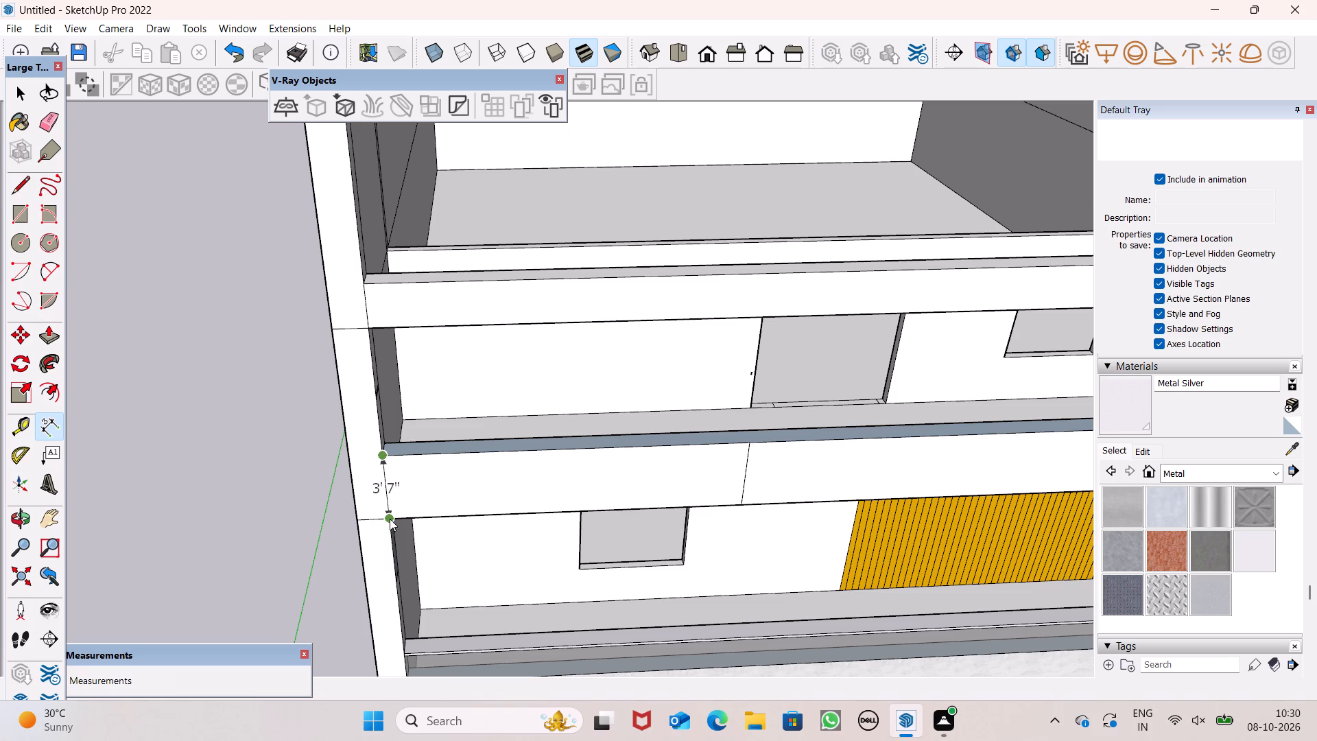
key("space")
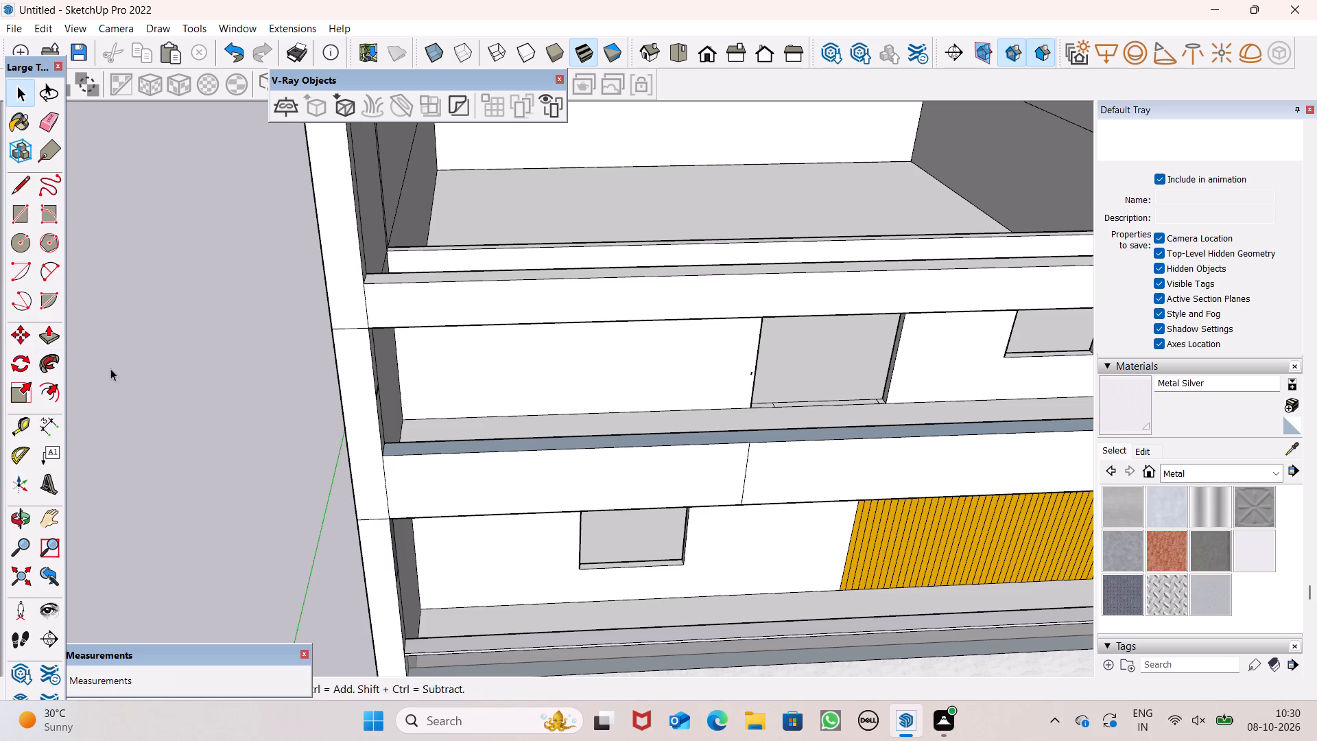
Push/Pull the top face of the top balcony's solid band down by another 8".
left_click(51, 333)
scroll(367, 435, "up", 3)
left_click(419, 447)
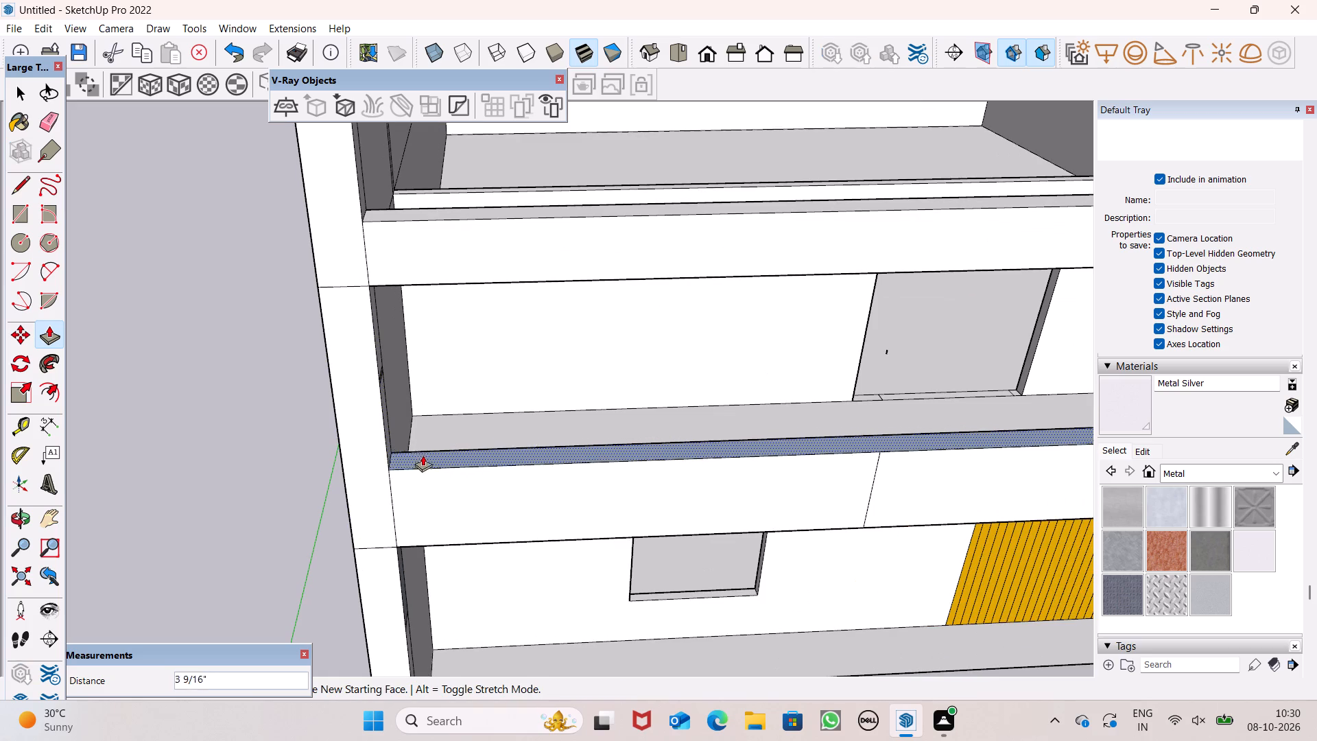
key("8")
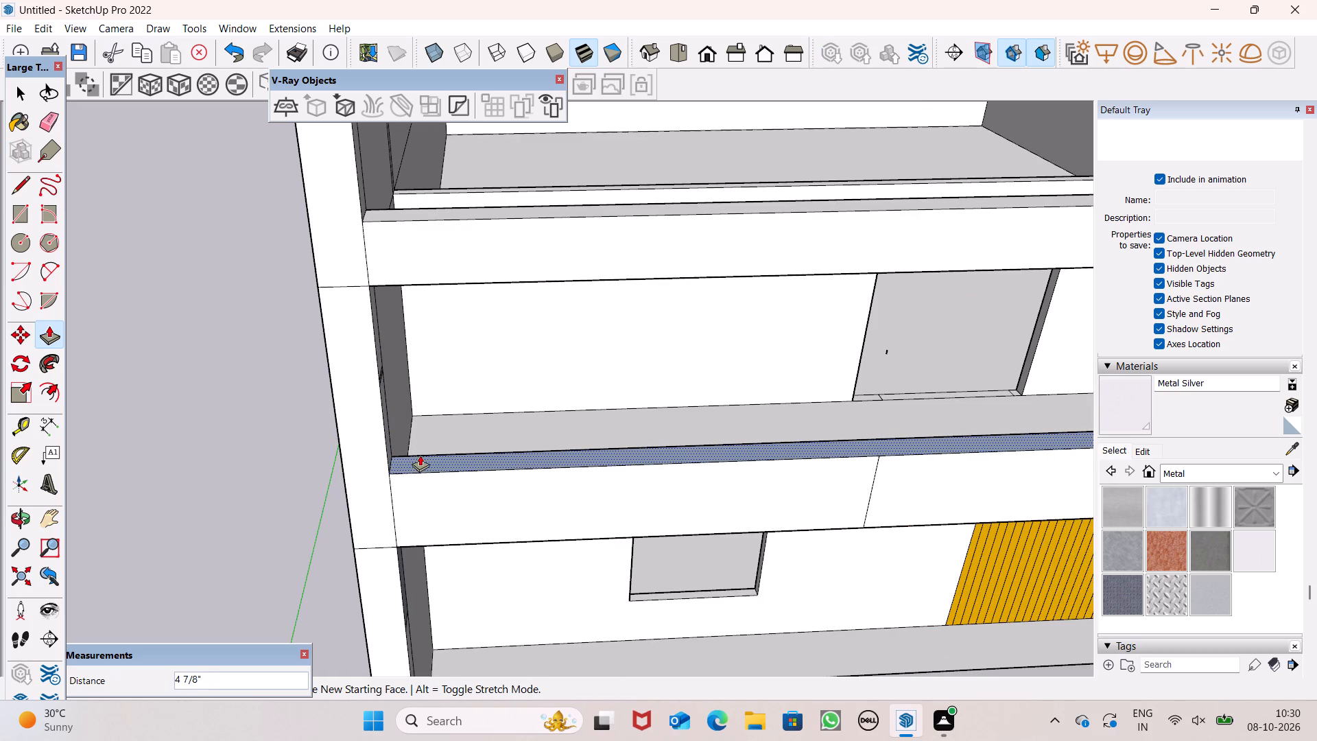
key("shift+quotedbl")
key("Return")
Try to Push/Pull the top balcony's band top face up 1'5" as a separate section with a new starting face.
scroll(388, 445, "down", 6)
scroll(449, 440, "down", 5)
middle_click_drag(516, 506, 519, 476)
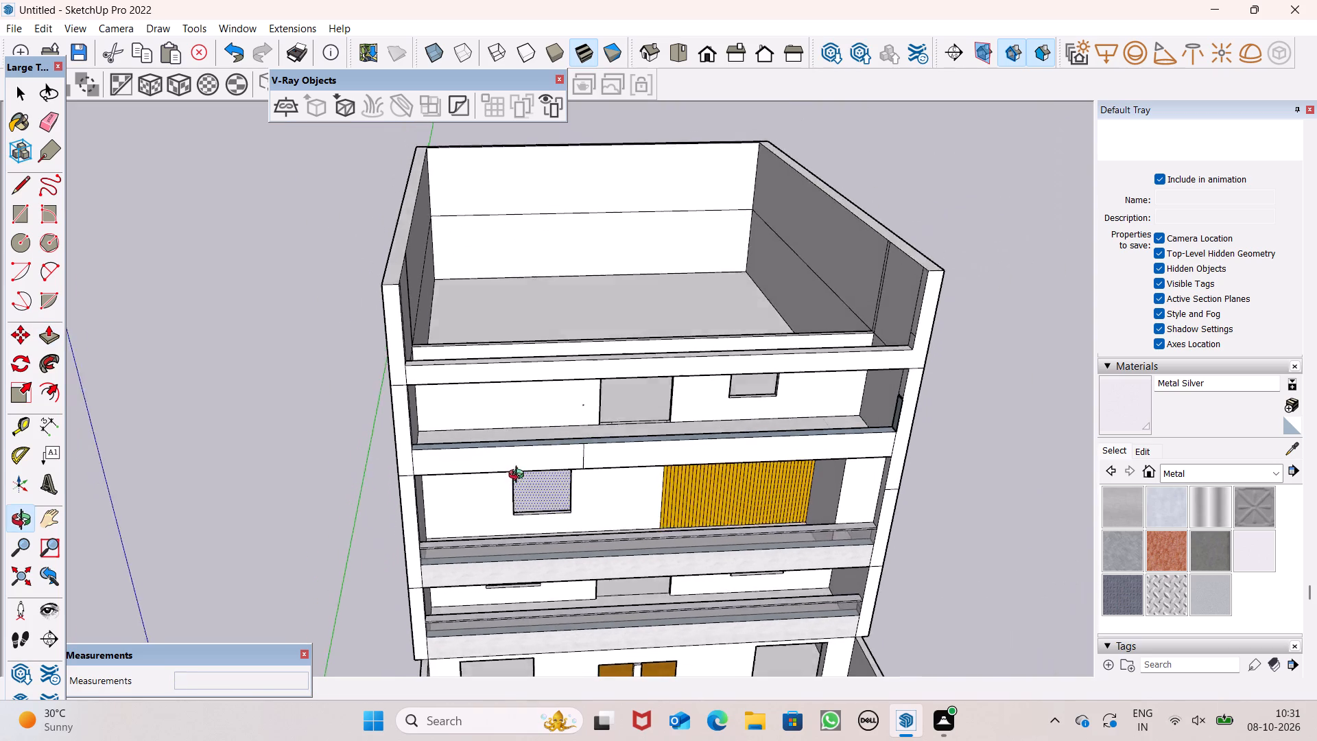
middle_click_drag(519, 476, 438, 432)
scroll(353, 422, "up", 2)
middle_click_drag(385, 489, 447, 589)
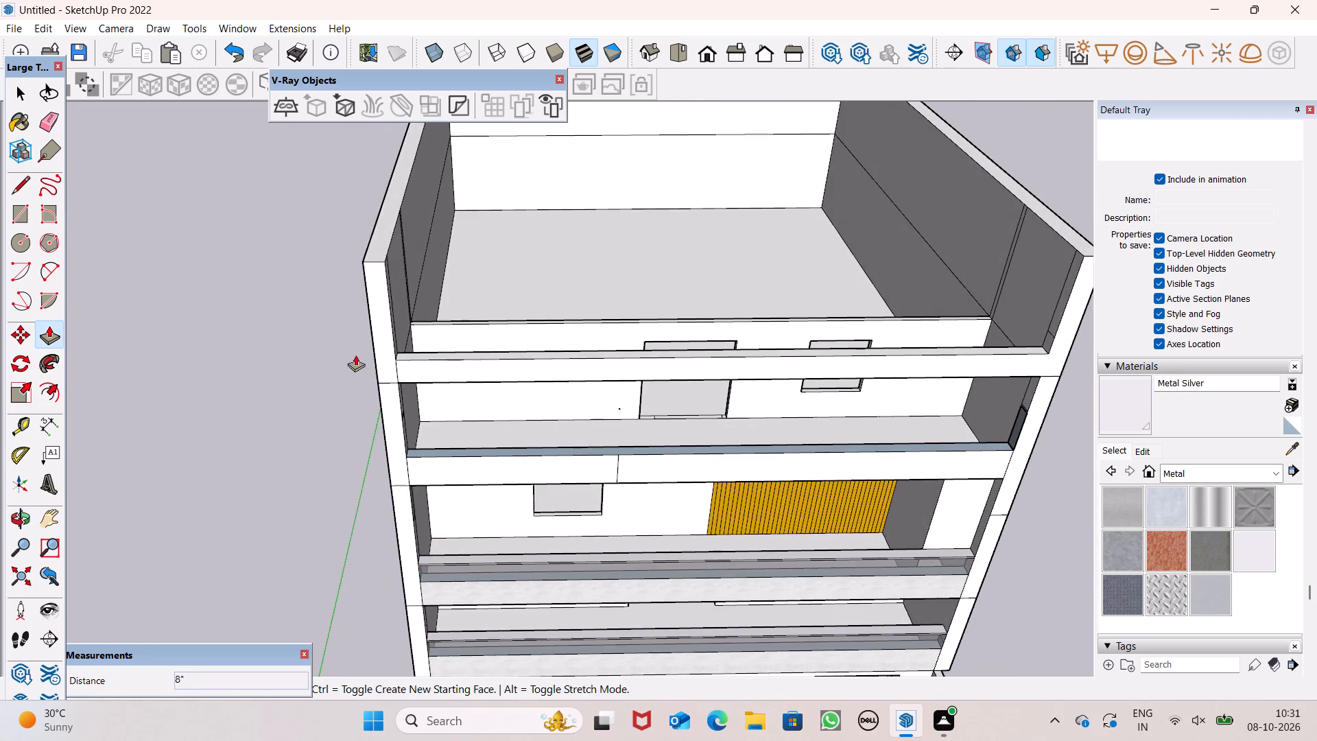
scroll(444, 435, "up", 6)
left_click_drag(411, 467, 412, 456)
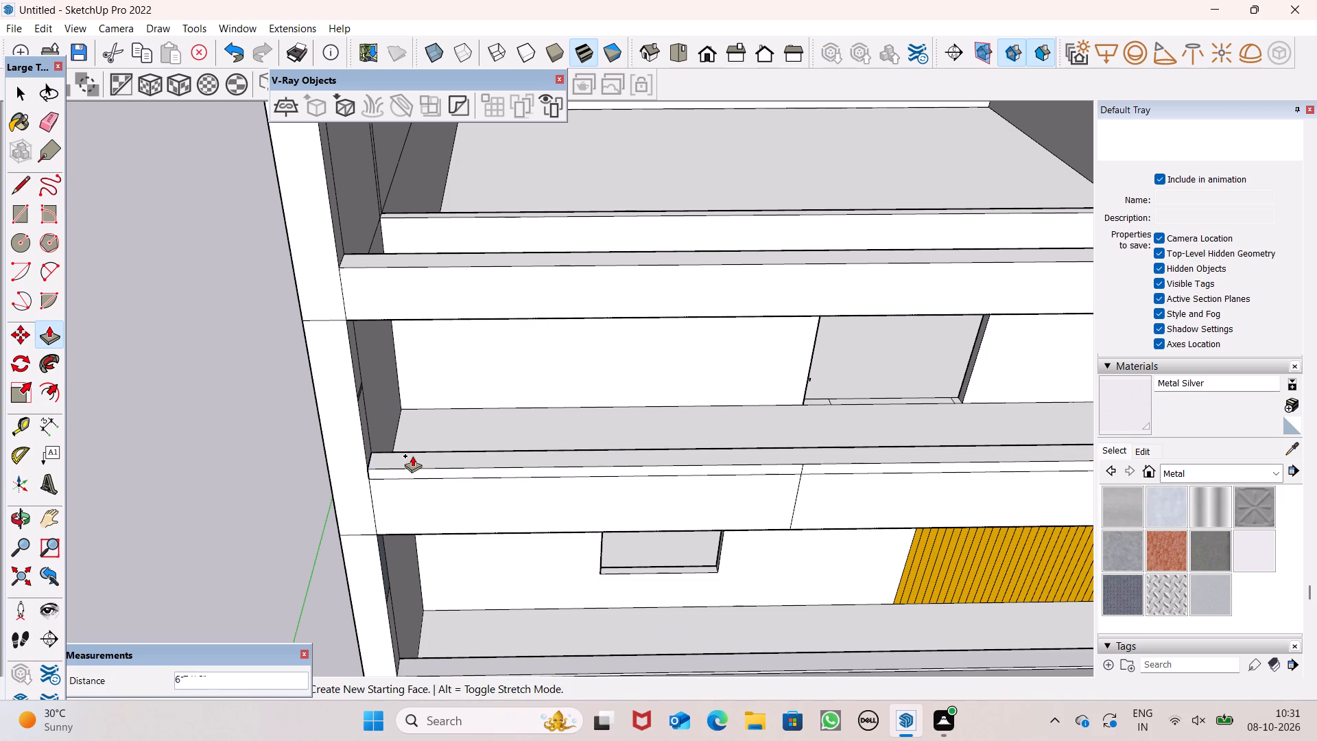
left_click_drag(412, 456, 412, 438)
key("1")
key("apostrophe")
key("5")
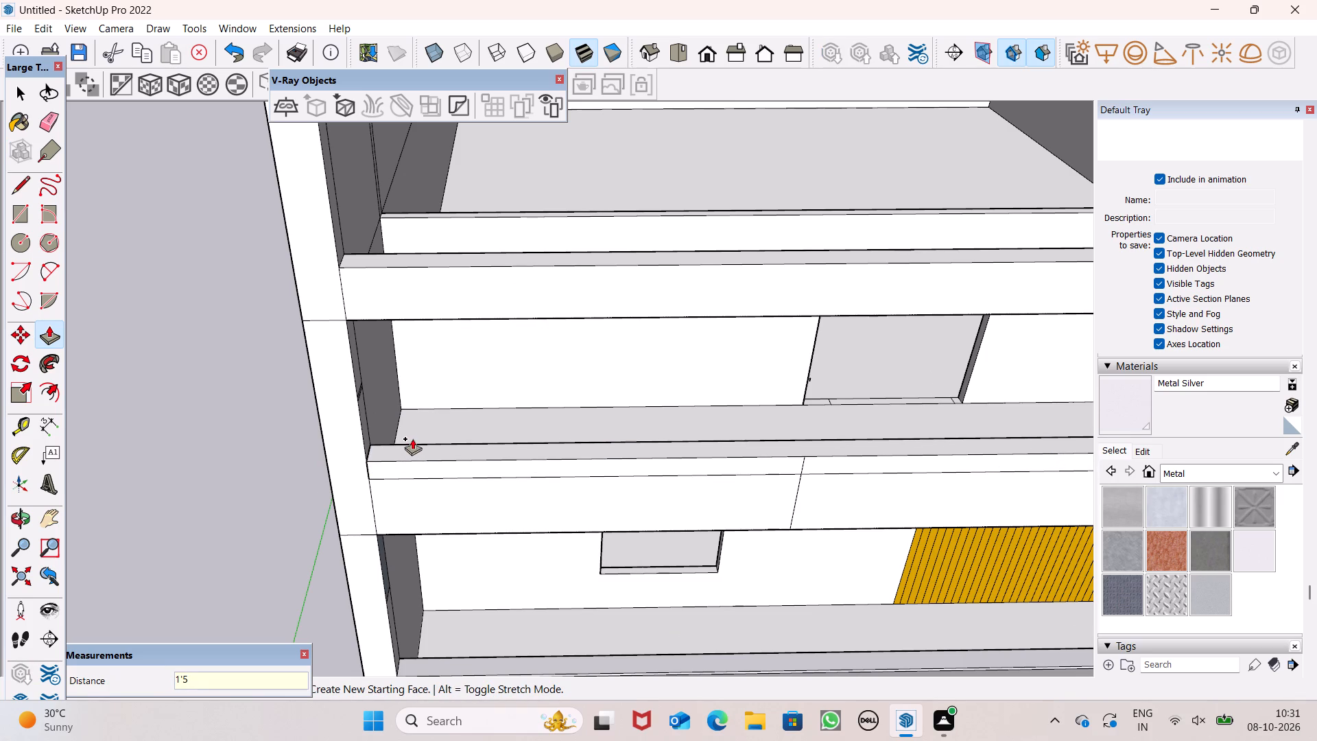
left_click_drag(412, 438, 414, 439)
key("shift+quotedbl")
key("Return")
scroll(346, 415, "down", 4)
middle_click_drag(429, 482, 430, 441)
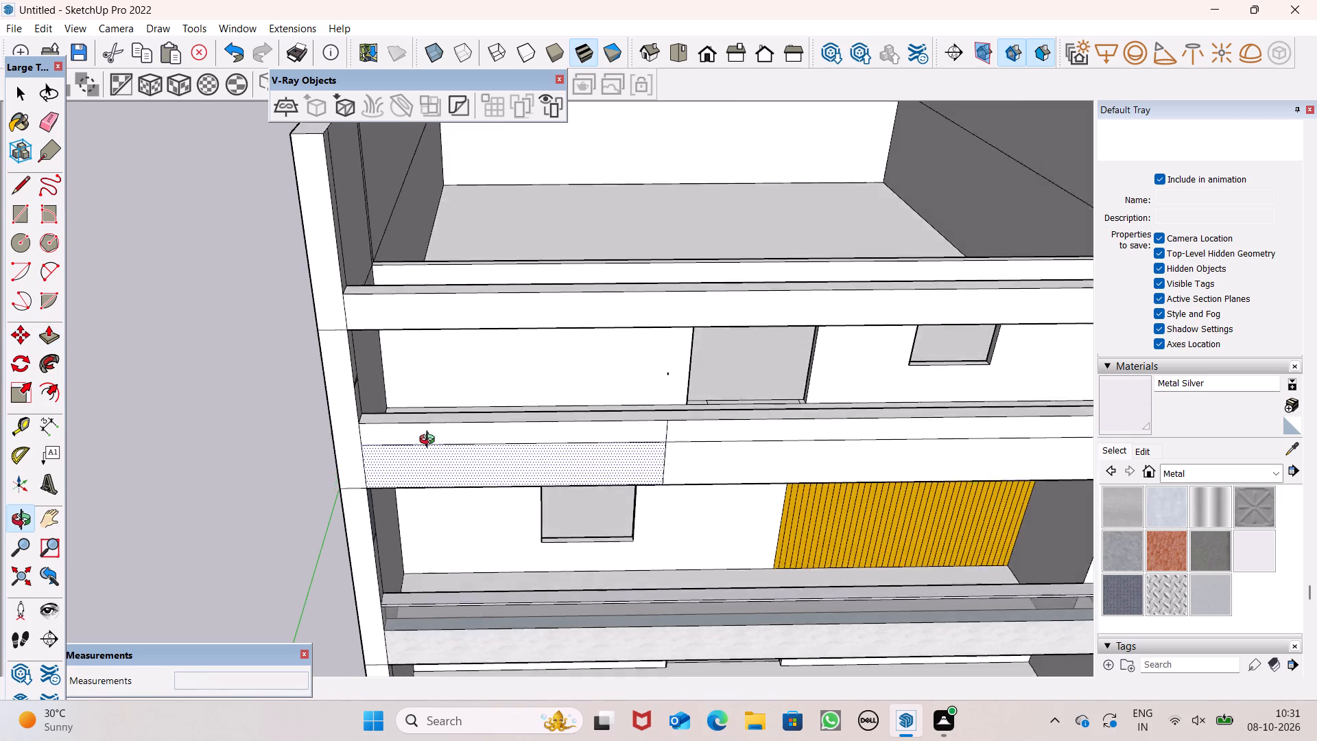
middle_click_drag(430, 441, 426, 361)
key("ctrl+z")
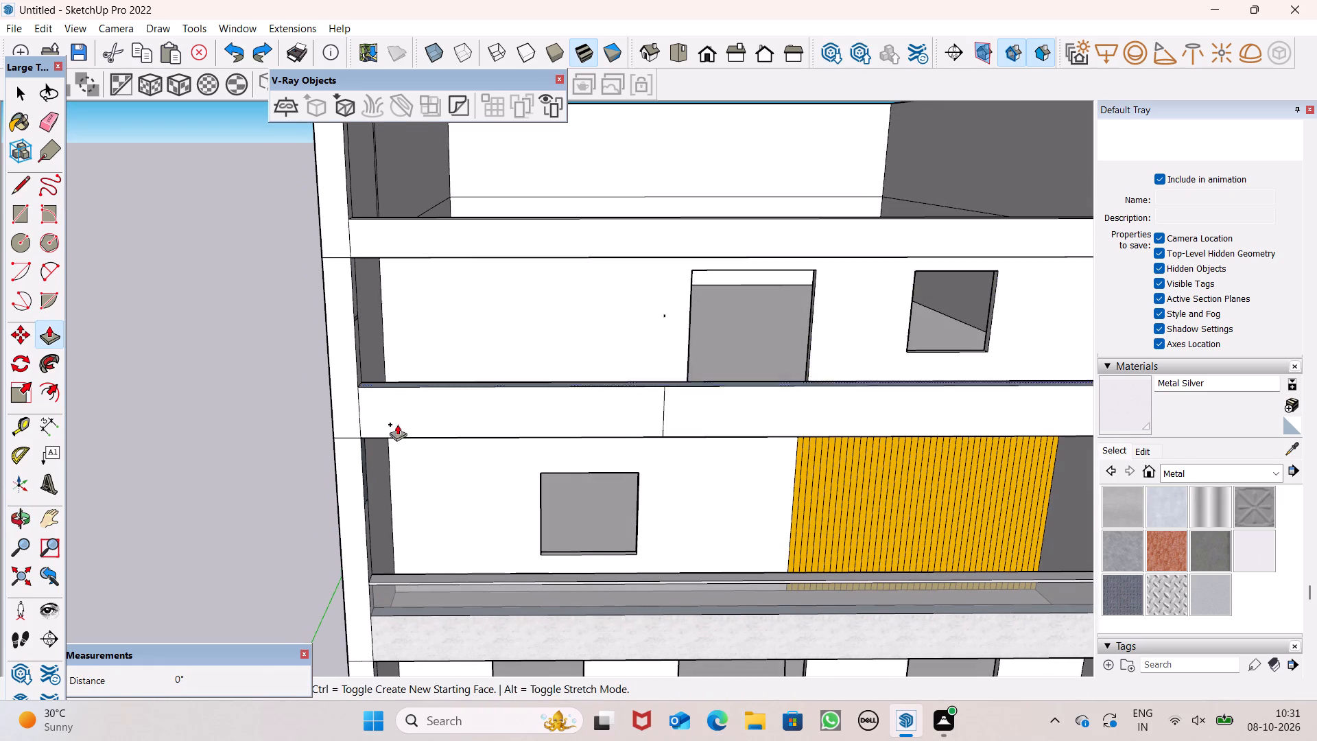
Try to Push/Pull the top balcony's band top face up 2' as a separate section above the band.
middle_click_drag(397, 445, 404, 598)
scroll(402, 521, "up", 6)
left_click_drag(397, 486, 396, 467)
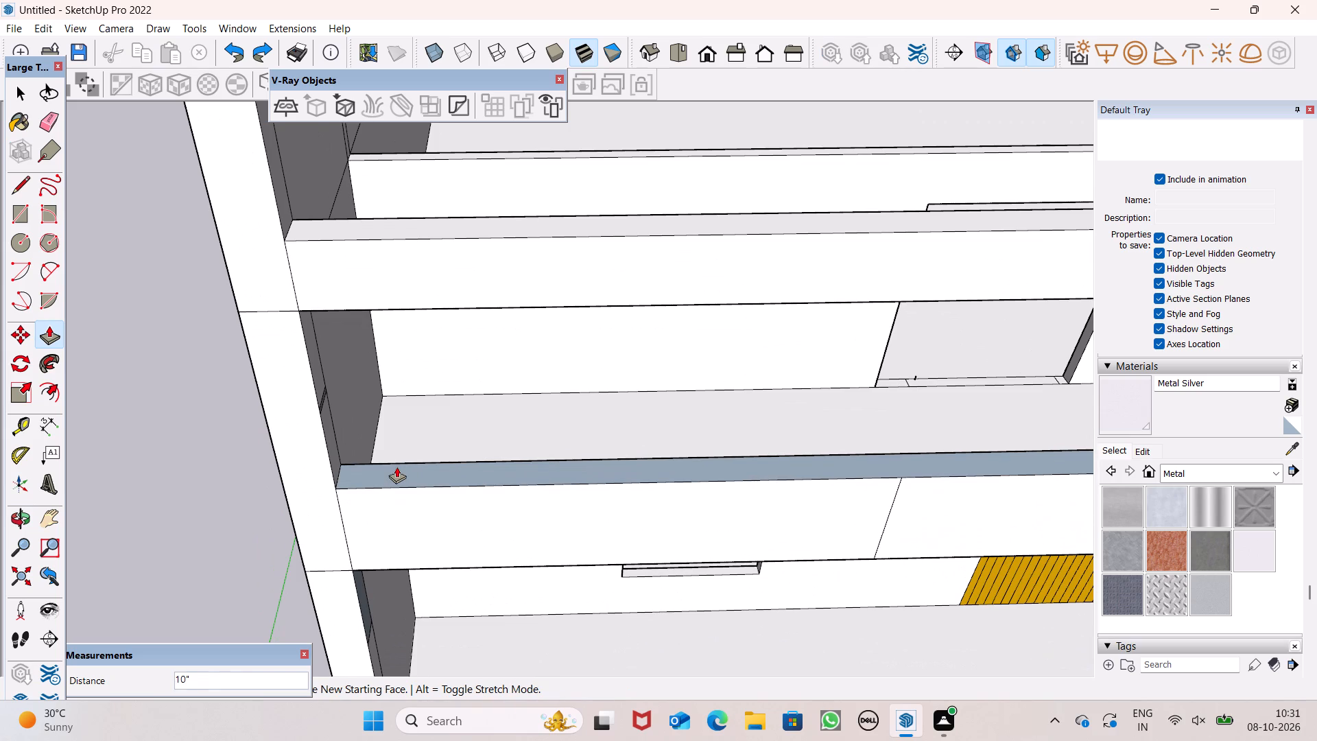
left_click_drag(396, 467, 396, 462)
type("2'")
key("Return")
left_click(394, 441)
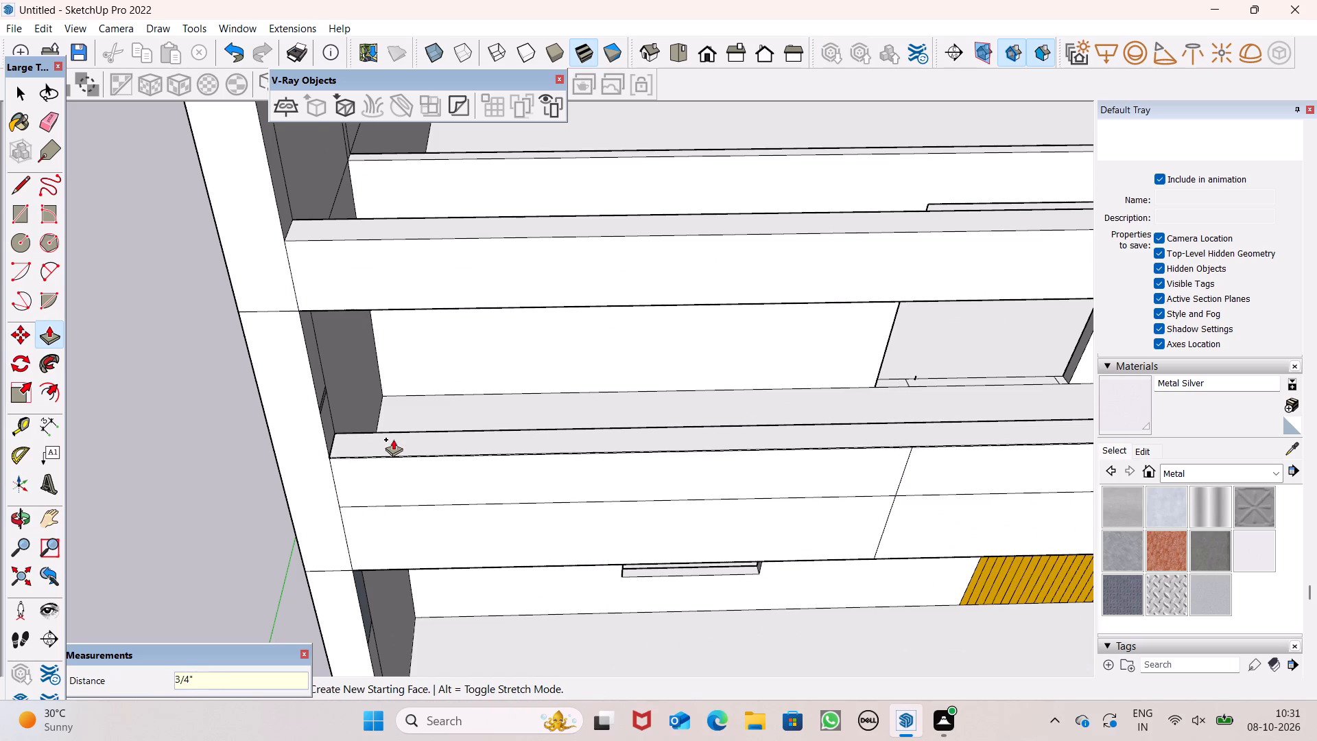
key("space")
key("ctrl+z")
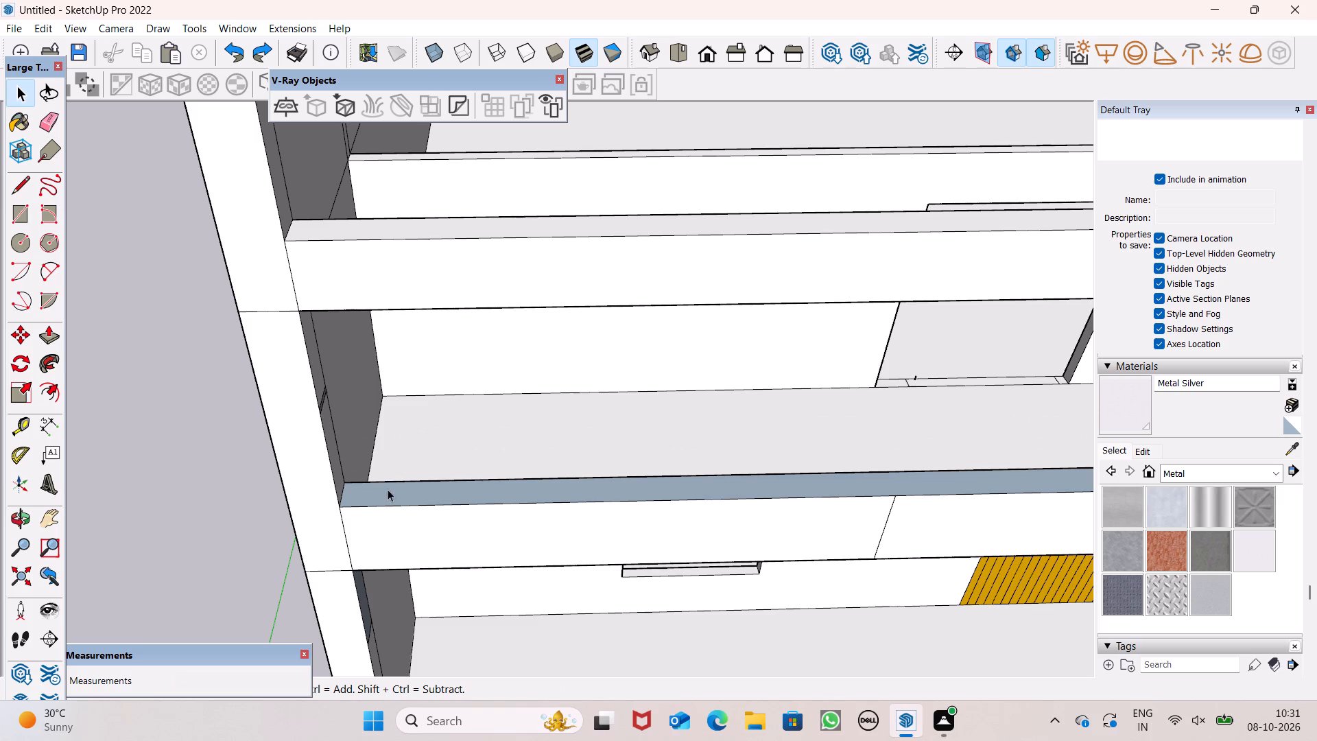
Push/Pull the top face of the top balcony's solid band up 2' as a separate section.
left_click(63, 347)
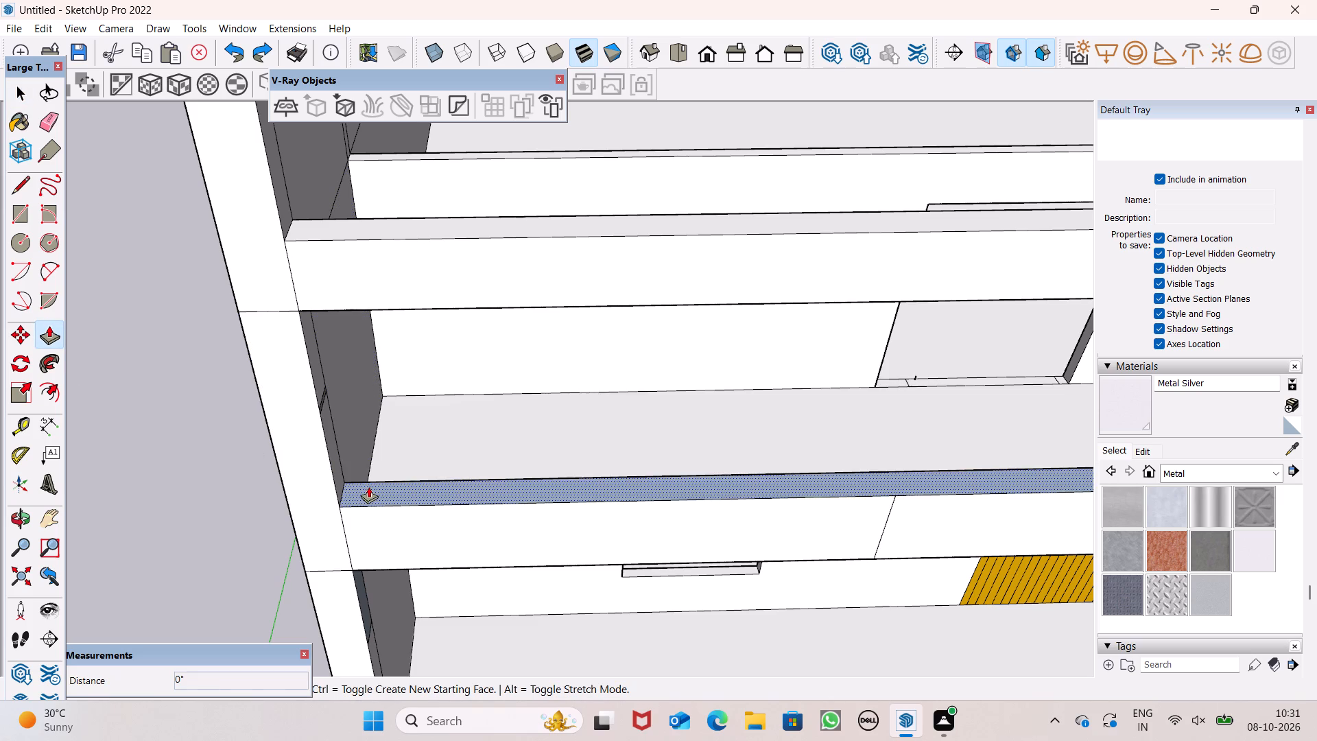
left_click_drag(368, 486, 372, 450)
key("2")
key("apostrophe")
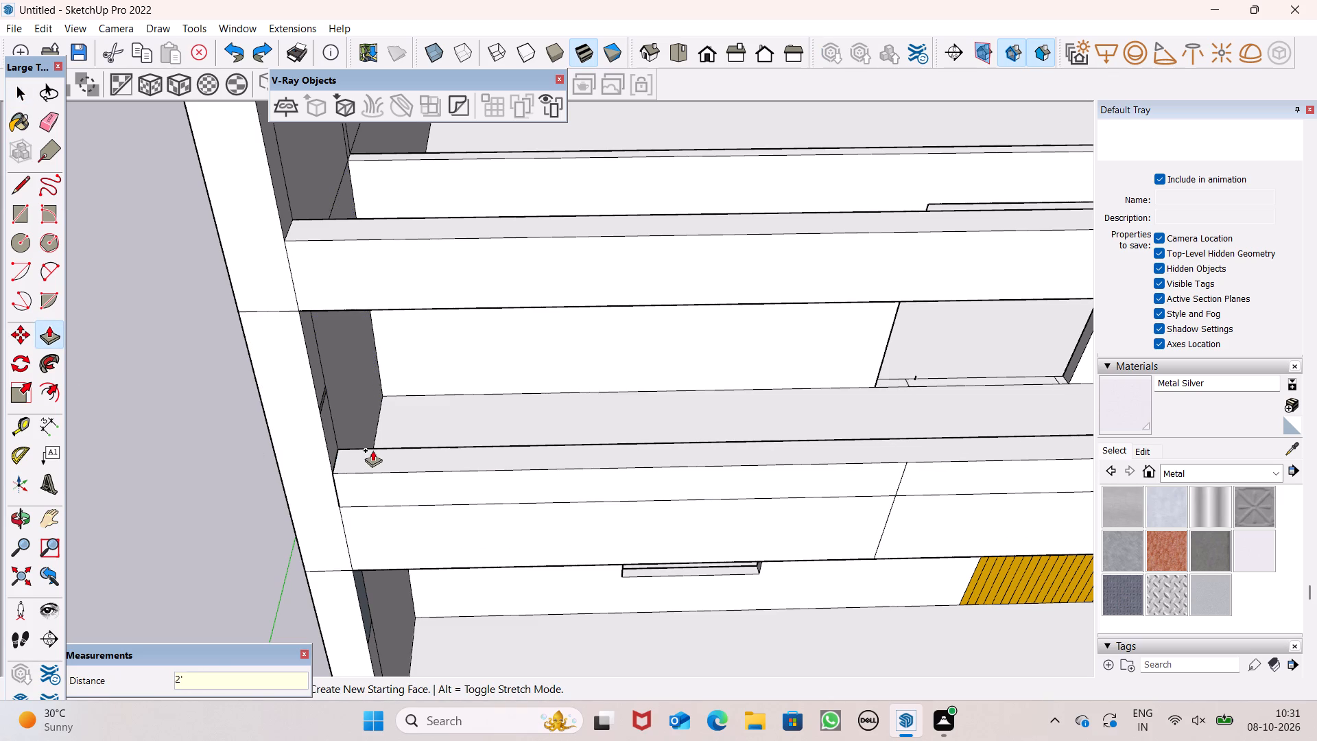
left_click_drag(372, 450, 374, 449)
key("Return")
Push/Pull a separate 2" handrail strip up from the top of the top balcony's new 2' section.
left_click_drag(372, 445, 373, 439)
key("2")
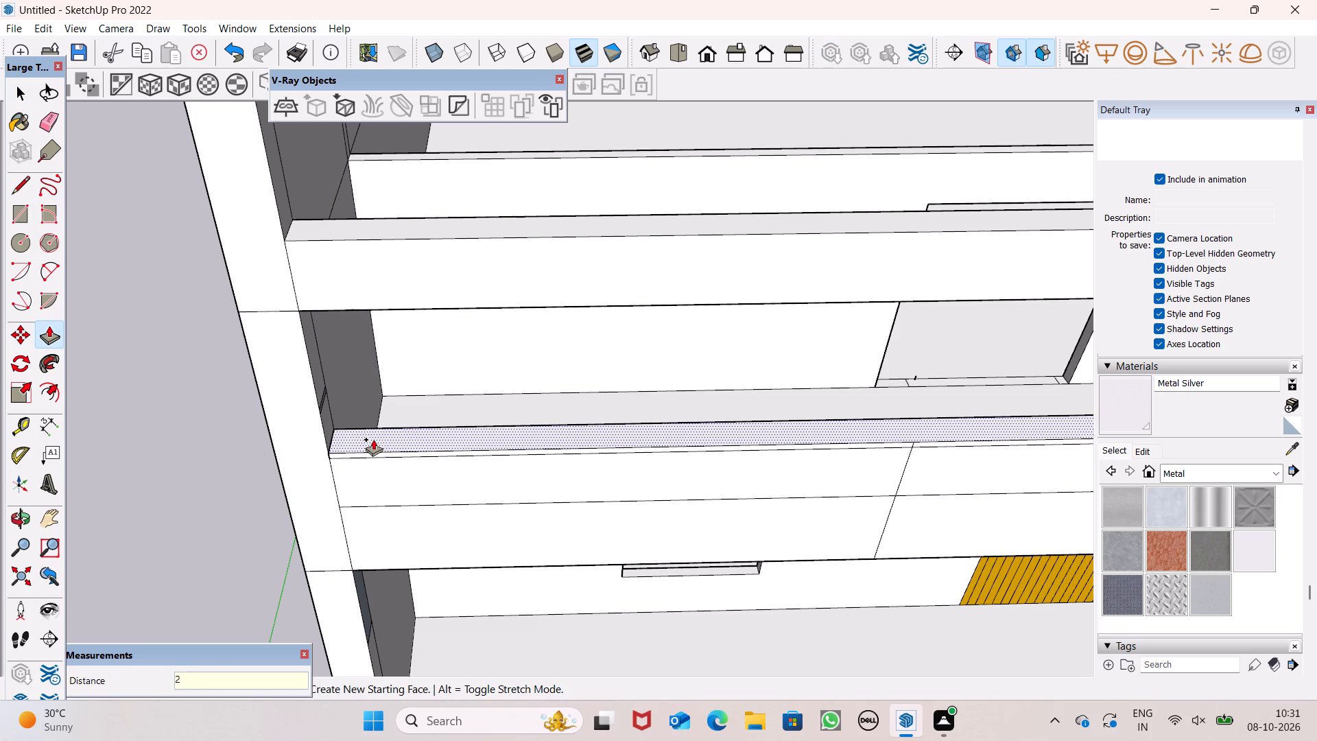
left_click_drag(373, 439, 375, 436)
key("shift+quotedbl")
key("Return")
scroll(333, 414, "down", 4)
scroll(332, 416, "up", 1)
scroll(332, 416, "down", 2)
middle_click_drag(476, 530, 474, 405)
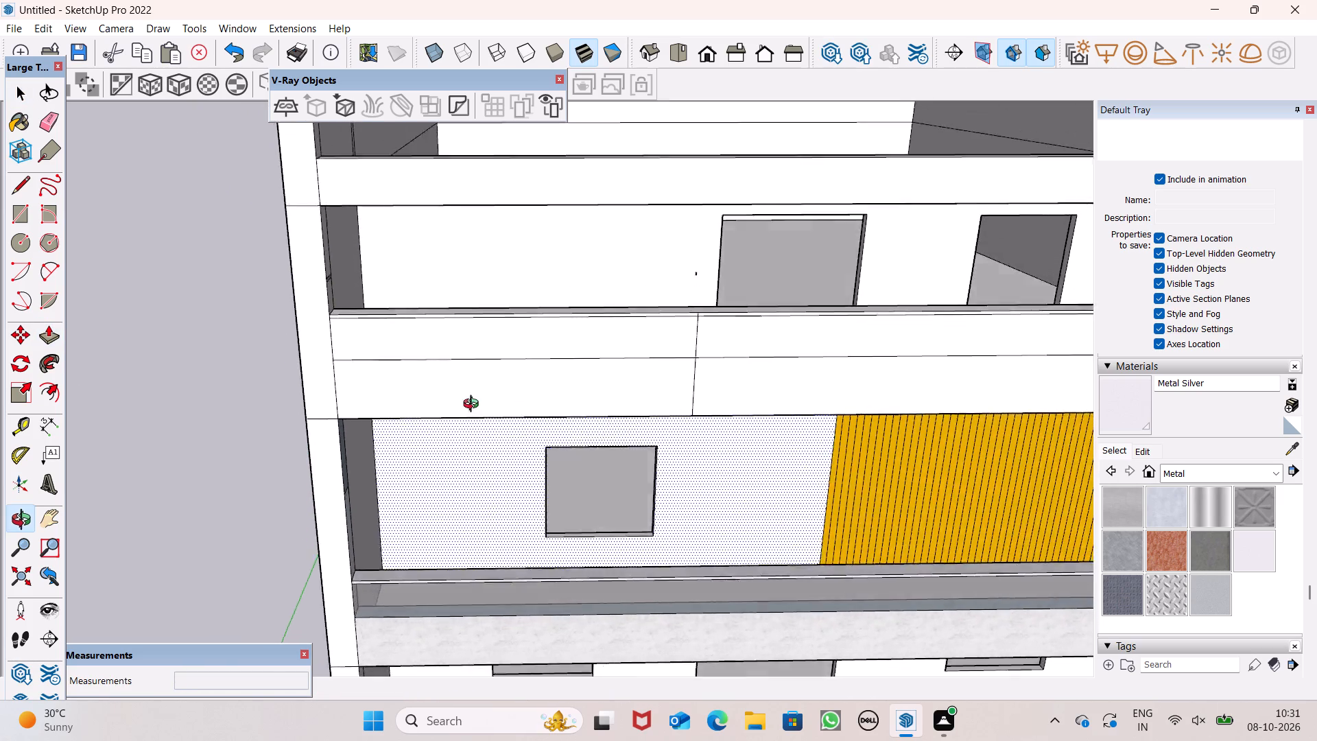
middle_click_drag(474, 405, 471, 404)
scroll(466, 404, "down", 3)
middle_click_drag(599, 450, 603, 423)
scroll(519, 430, "down", 1)
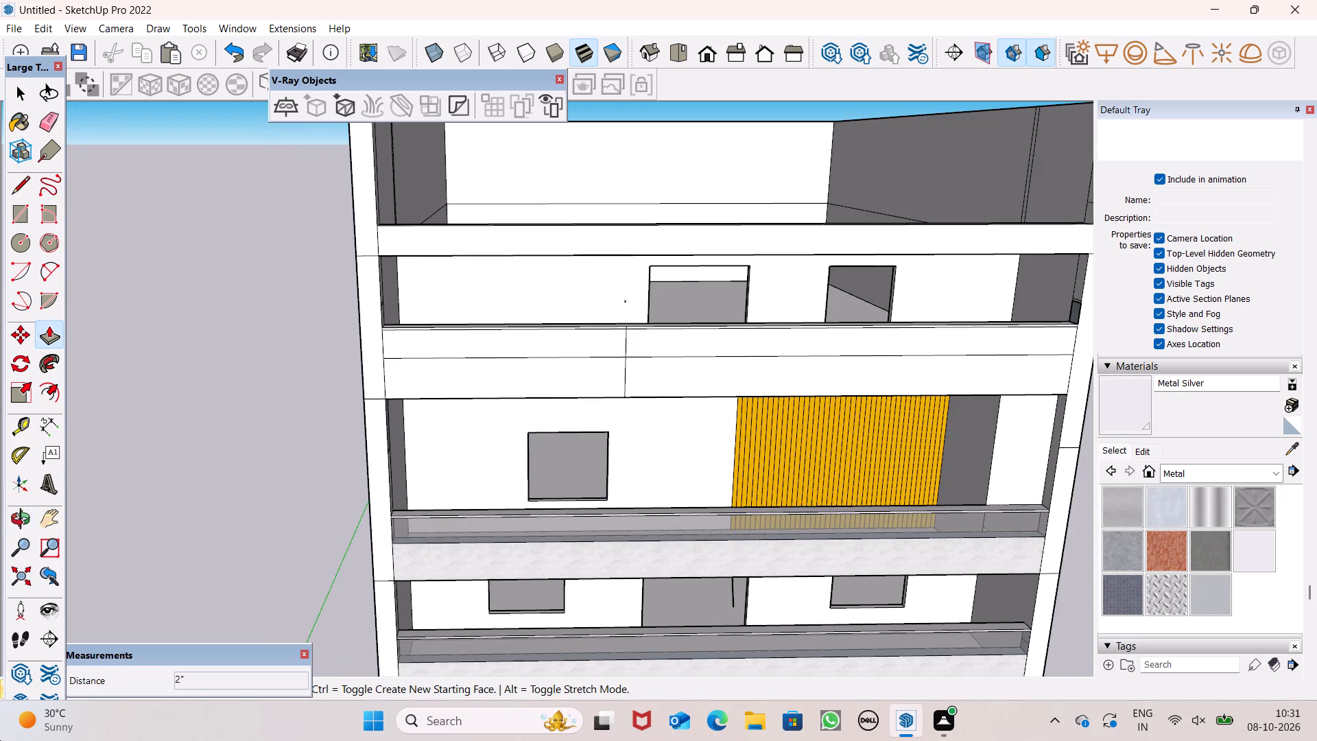
key("space")
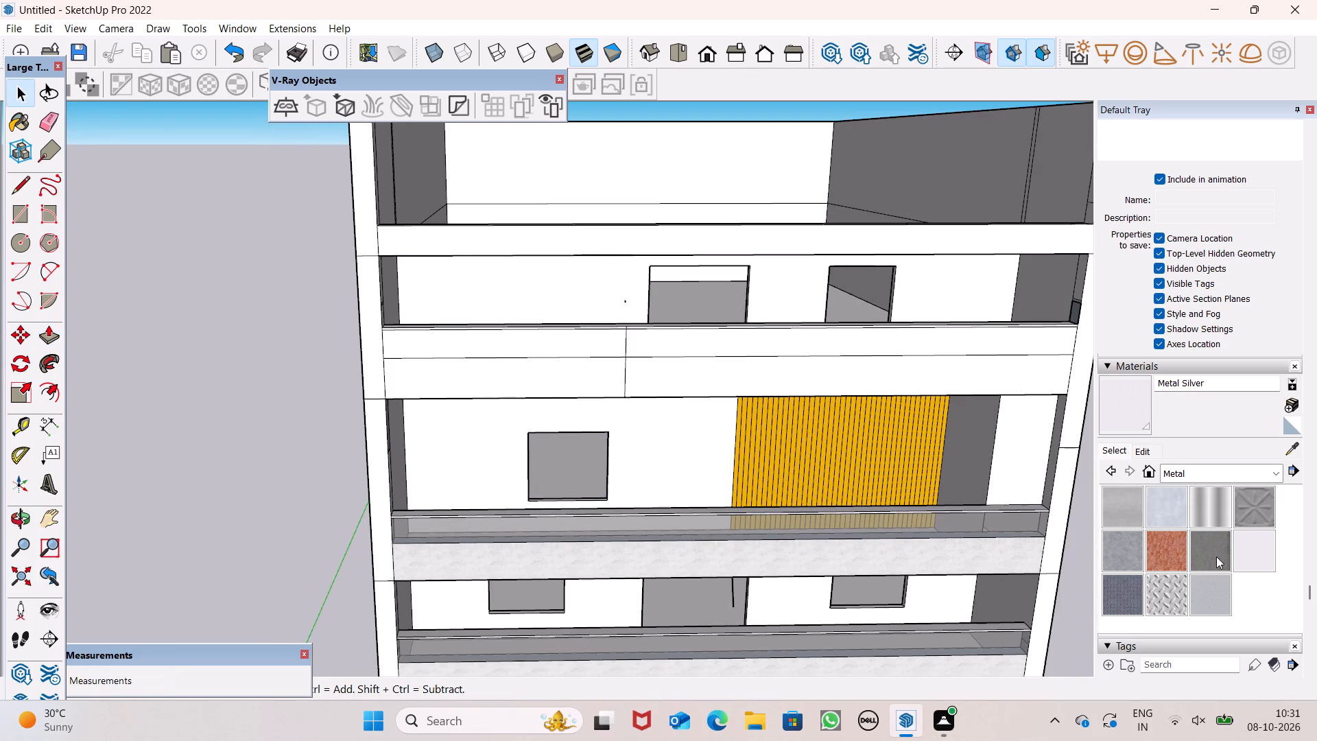
Paint the top and front faces of the top balcony's 2" handrail strip with Metal Silver.
left_click(1235, 552)
scroll(527, 326, "up", 3)
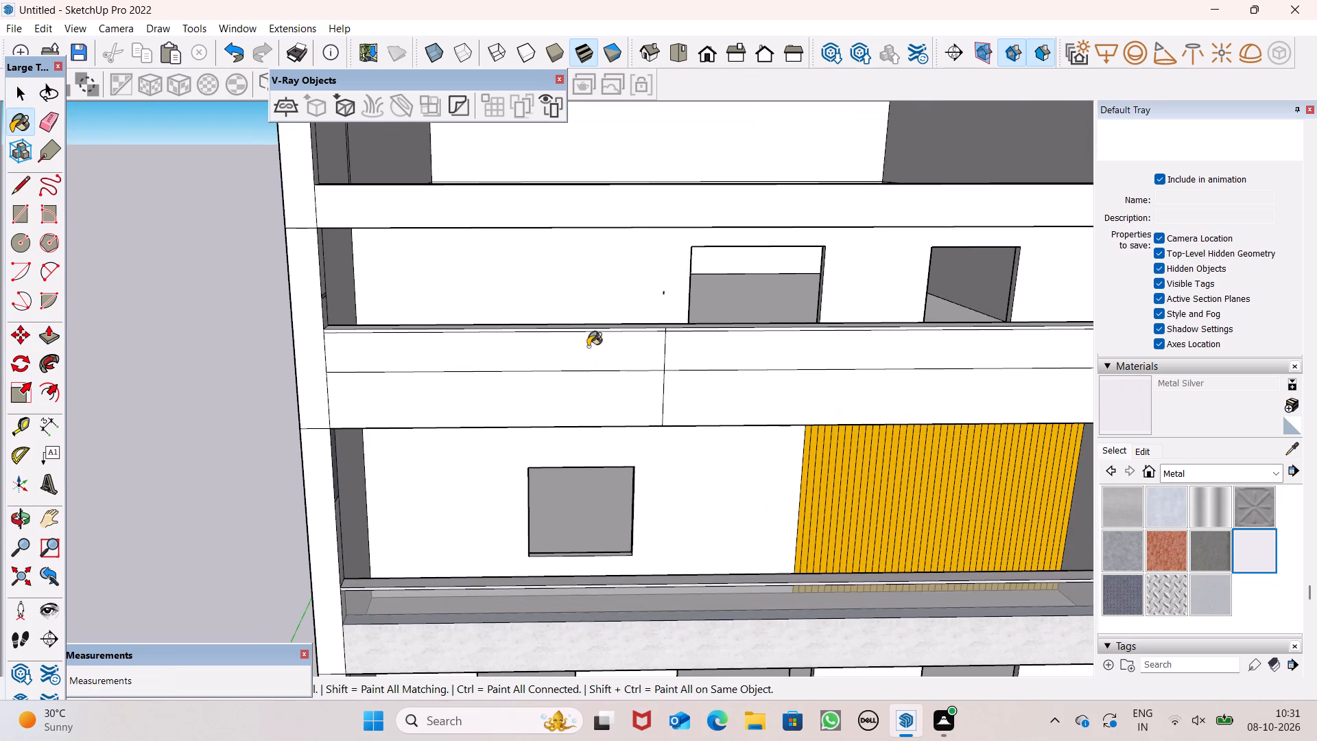
scroll(617, 328, "up", 3)
left_click(624, 331)
middle_click_drag(634, 344, 632, 509)
scroll(632, 509, "up", 1)
scroll(604, 432, "up", 3)
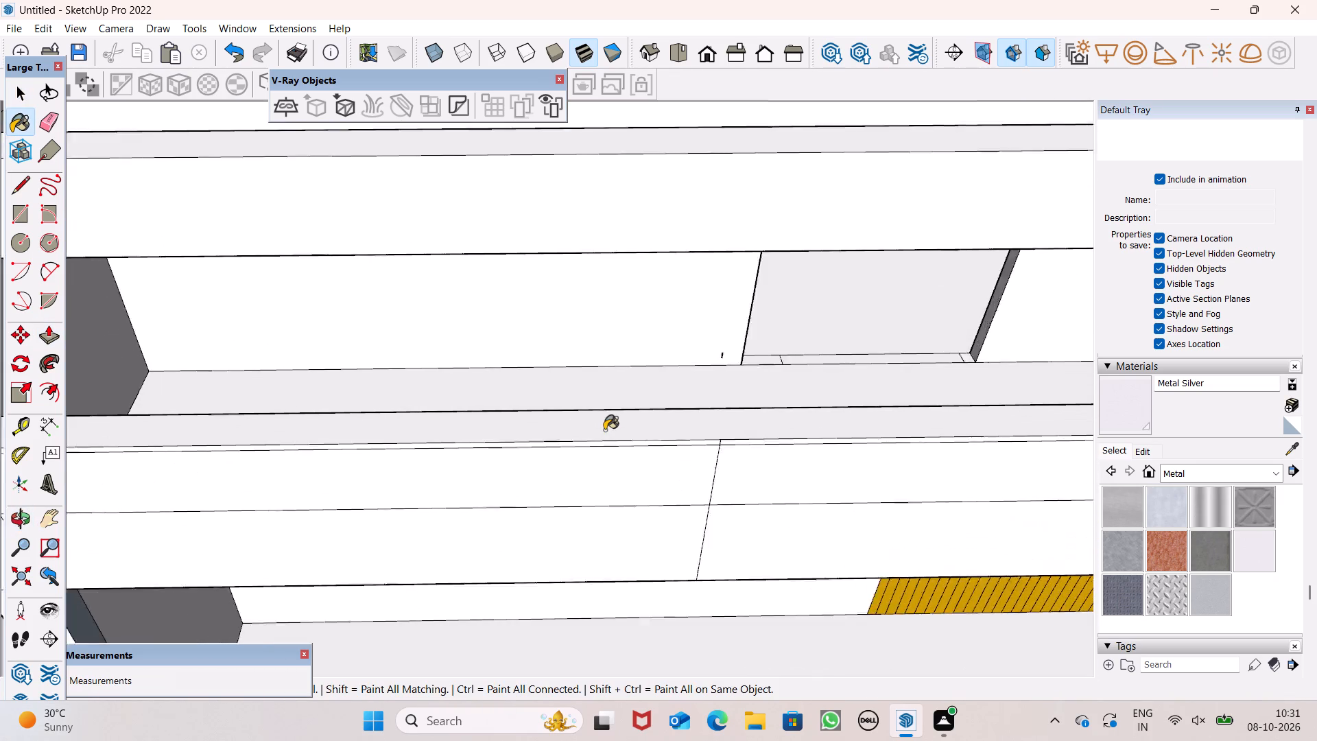
scroll(604, 430, "up", 2)
left_click(604, 428)
left_click(641, 449)
scroll(691, 469, "up", 4)
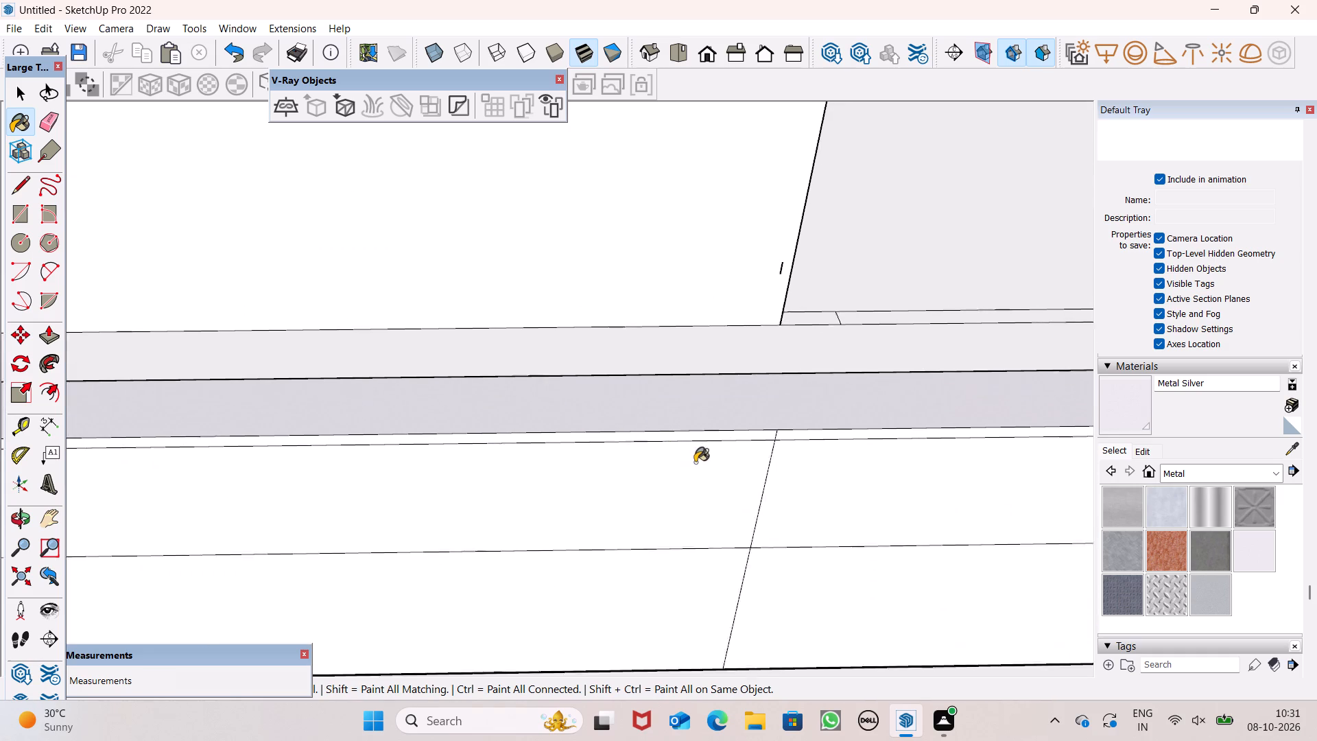
scroll(695, 462, "up", 2)
left_click(732, 432)
Examine the facade from several angles, comparing the lower balconies' railings with the rebuilt top balcony.
middle_click_drag(709, 373, 313, 453)
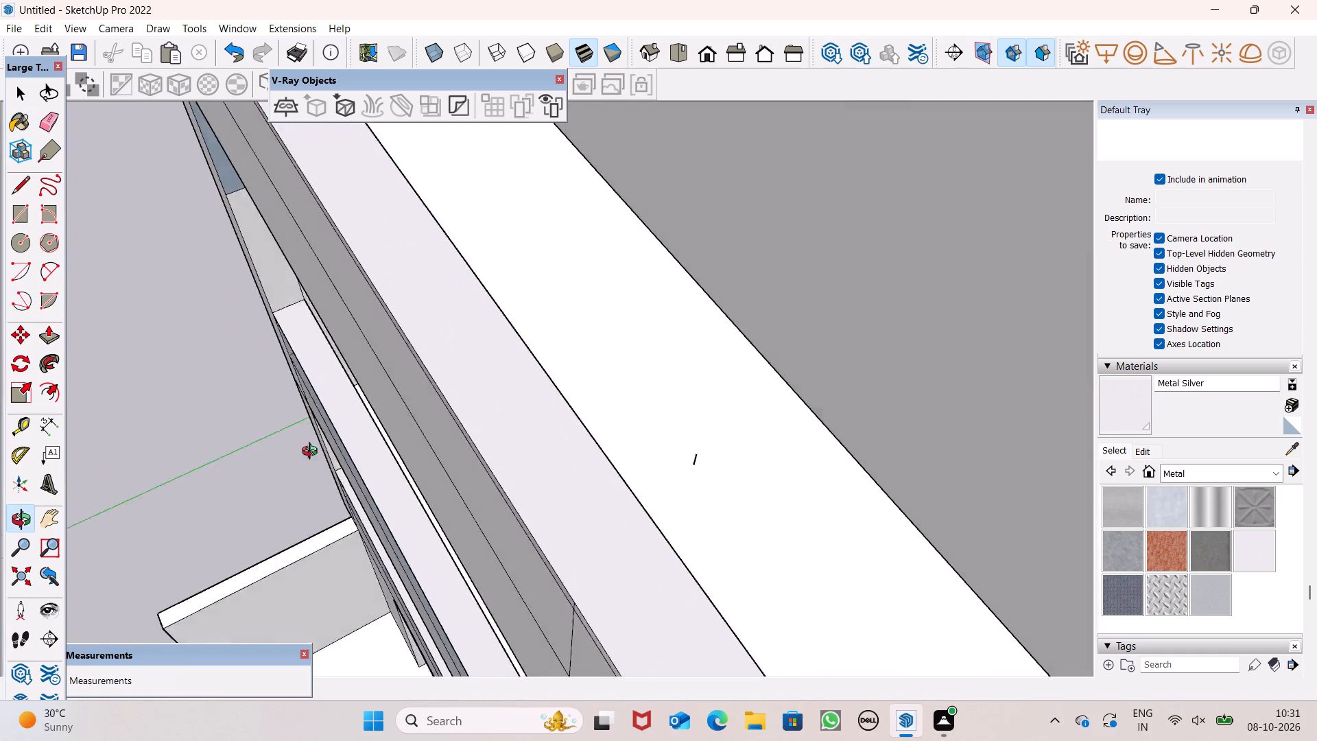
middle_click_drag(313, 453, 171, 338)
middle_click_drag(460, 379, 975, 355)
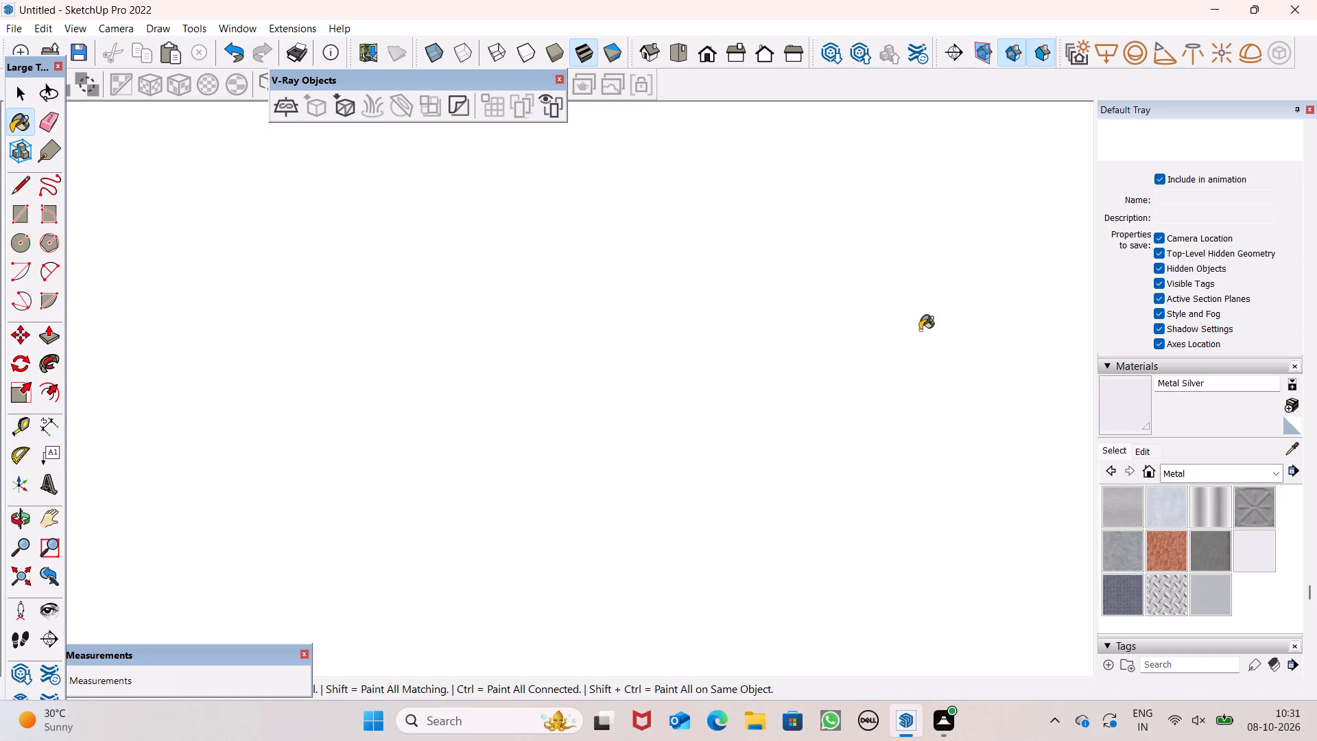
left_click(704, 69)
left_click(713, 59)
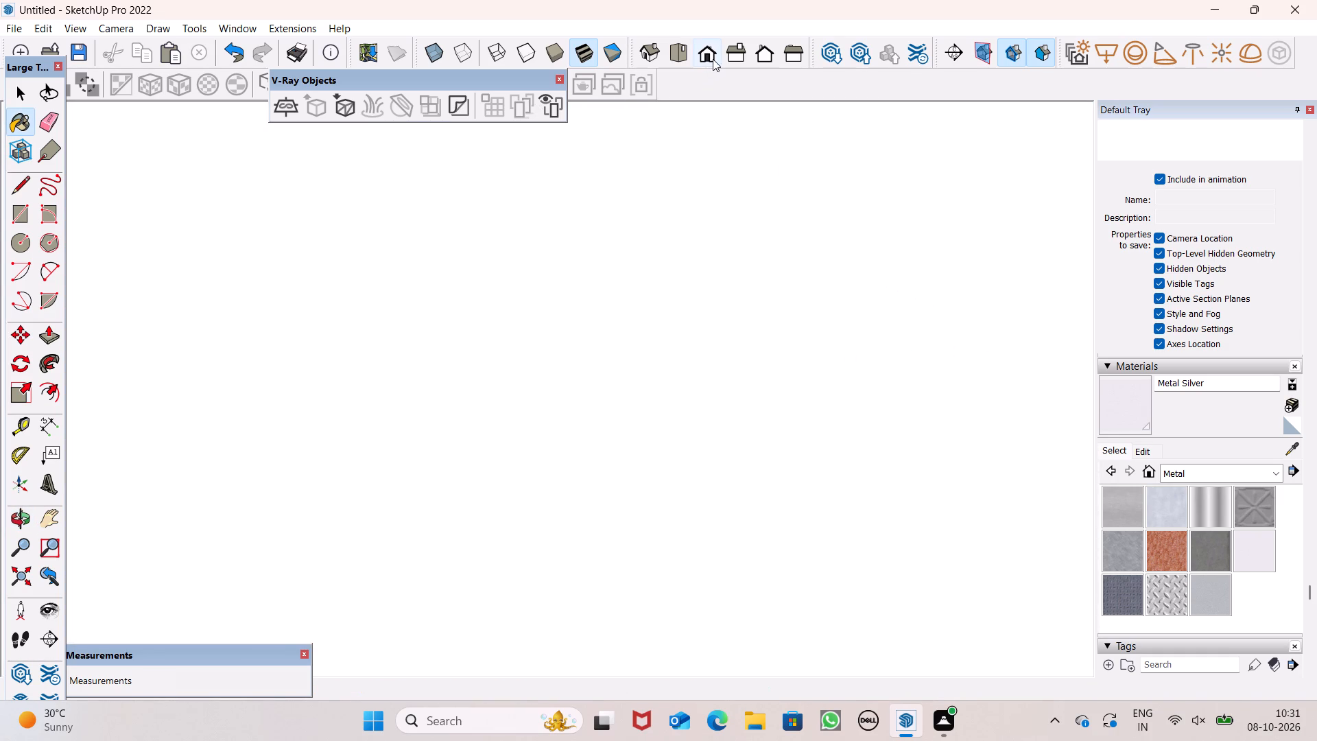
scroll(645, 409, "up", 1)
scroll(645, 409, "down", 8)
middle_click_drag(626, 475, 479, 607)
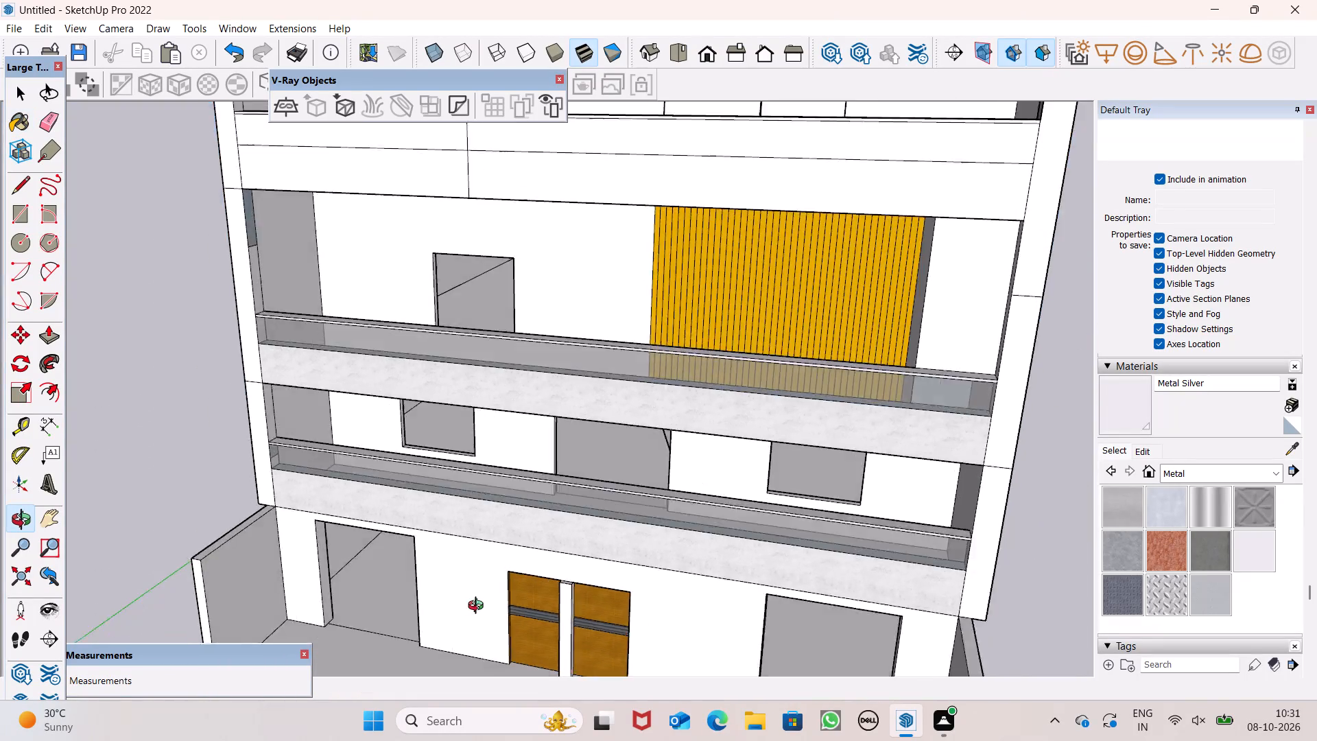
middle_click_drag(479, 607, 281, 522)
scroll(436, 466, "up", 8)
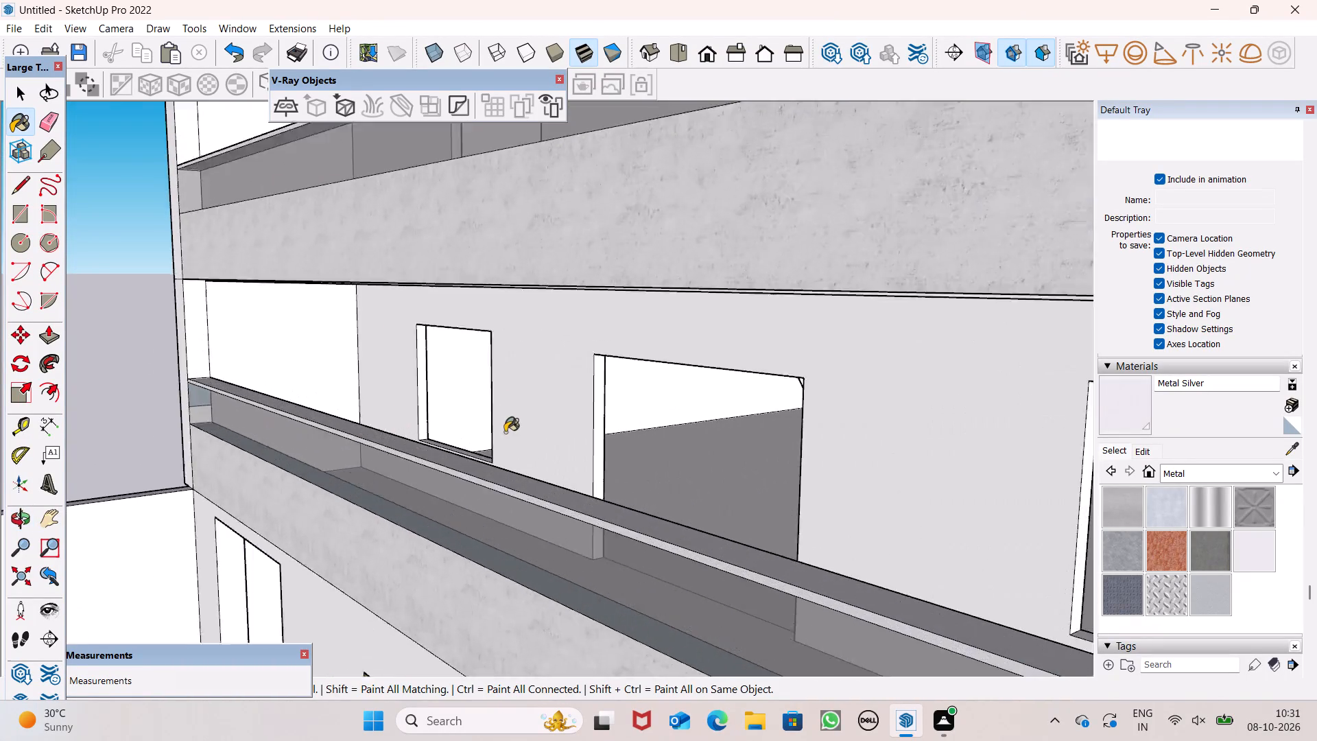
scroll(505, 432, "up", 1)
middle_click_drag(482, 537, 420, 497)
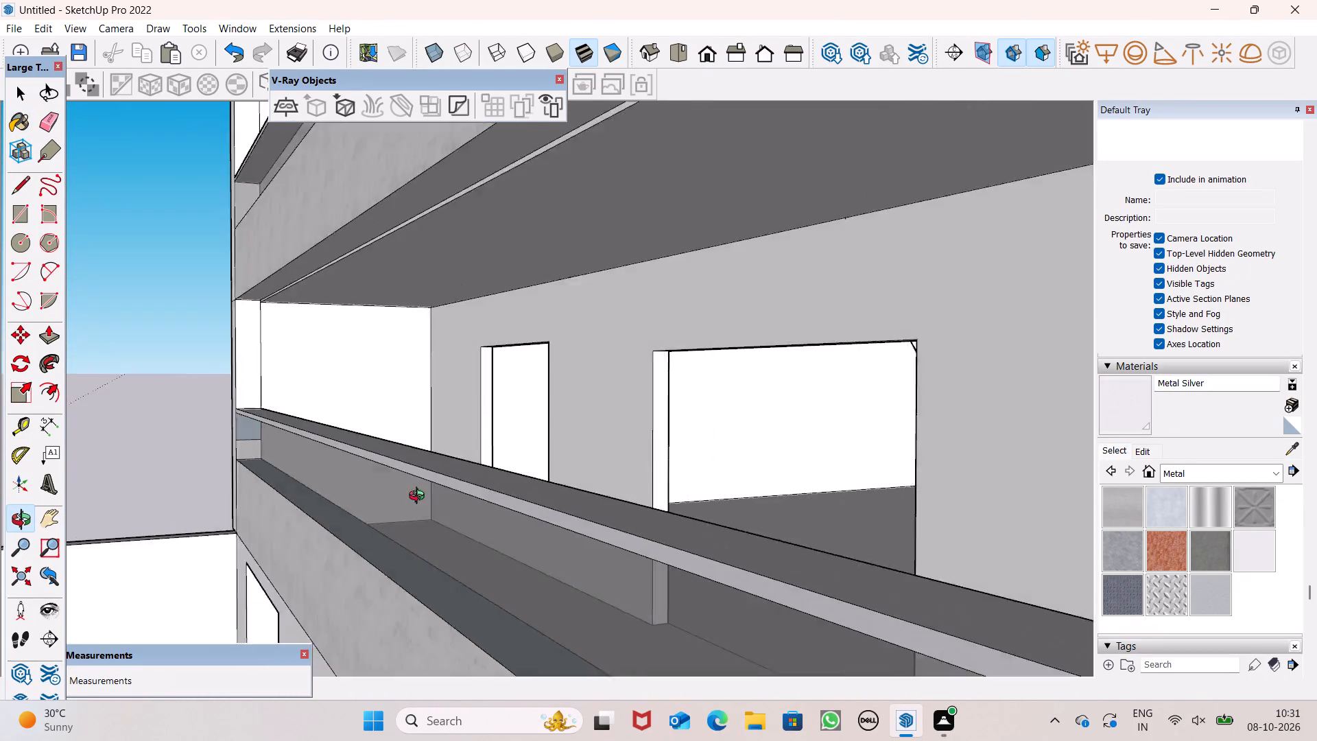
middle_click_drag(420, 497, 559, 583)
scroll(459, 448, "down", 11)
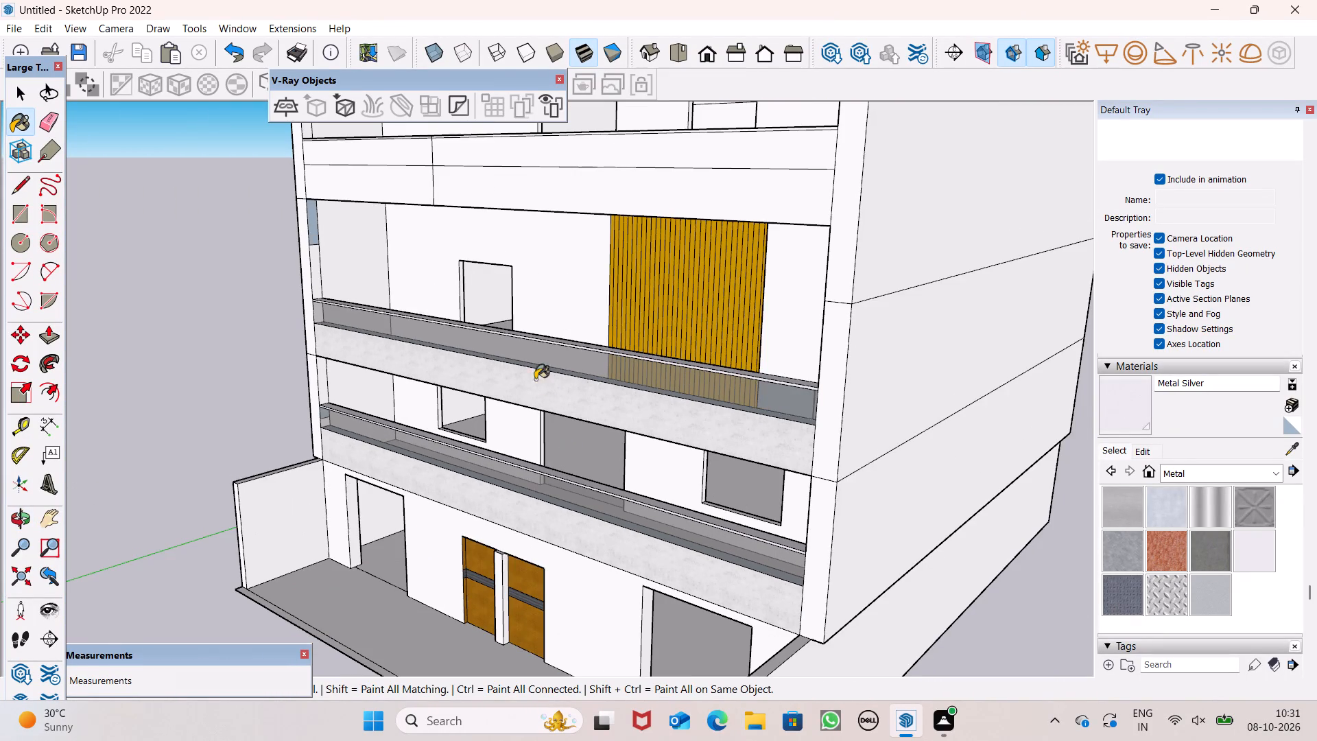
scroll(678, 404, "down", 3)
scroll(663, 242, "down", 3)
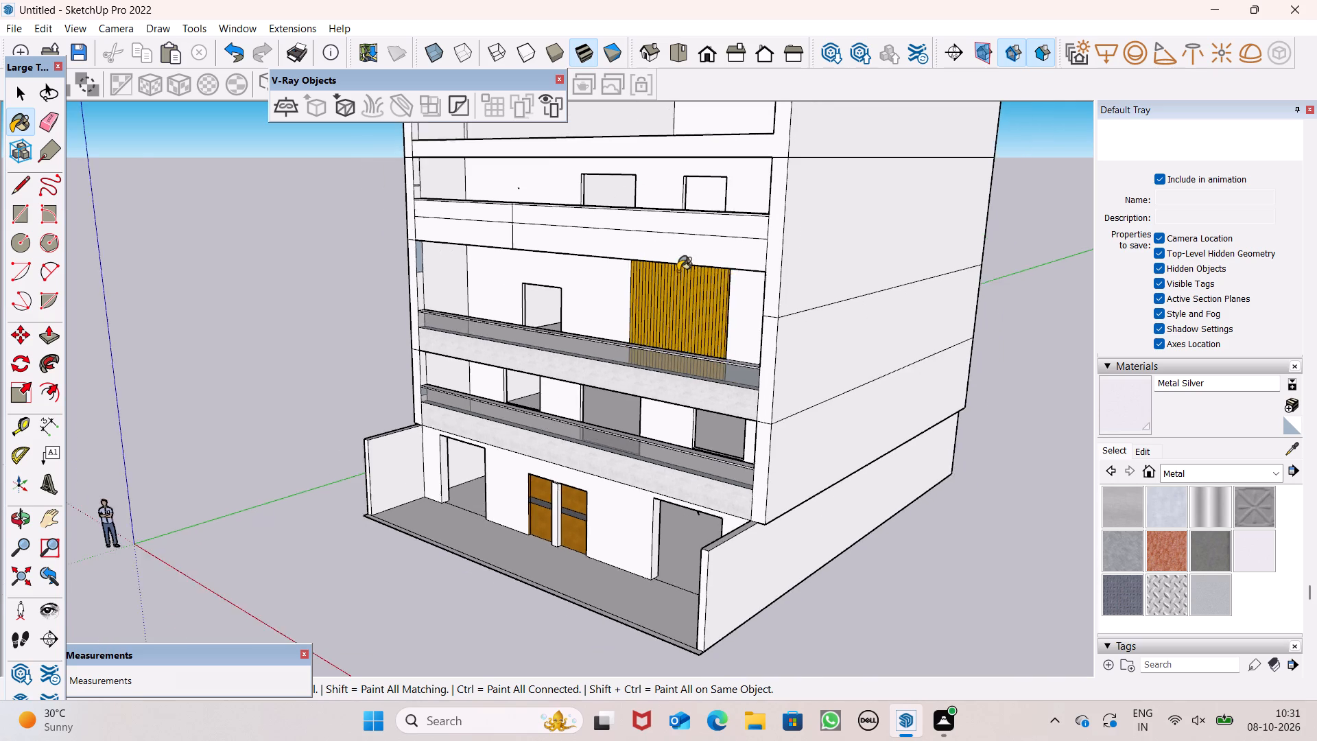
middle_click_drag(694, 289, 876, 276)
scroll(702, 193, "down", 5)
middle_click_drag(681, 228, 721, 248)
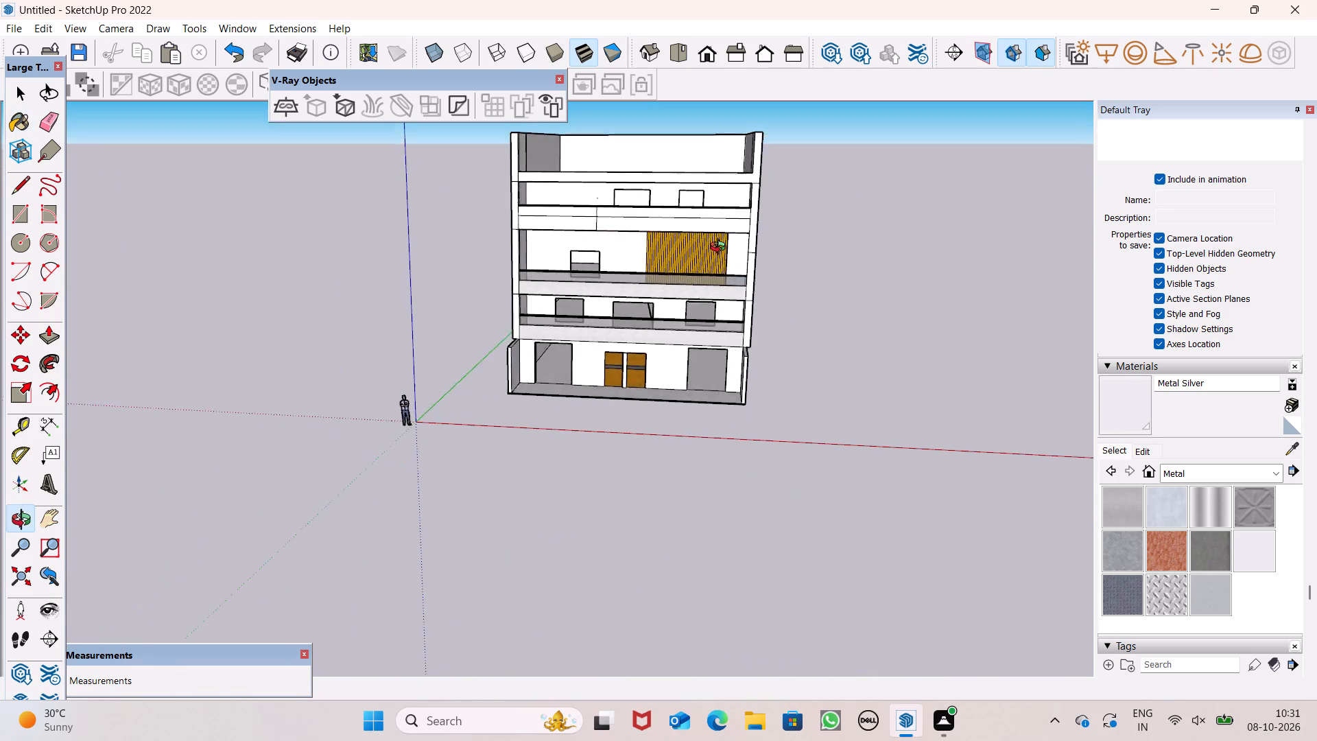
middle_click_drag(721, 248, 744, 272)
scroll(628, 211, "up", 6)
scroll(418, 196, "up", 1)
scroll(418, 196, "down", 1)
scroll(418, 196, "up", 1)
scroll(481, 266, "down", 3)
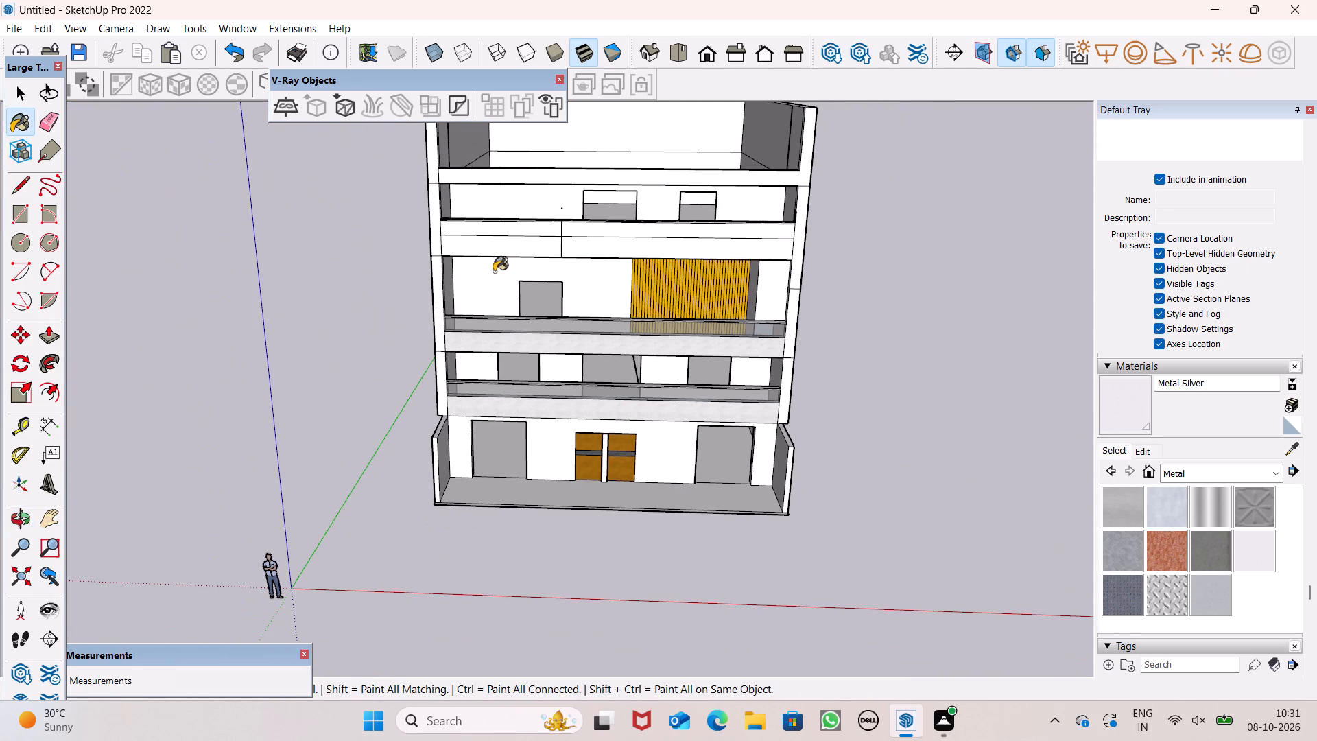
key("space")
scroll(684, 305, "down", 4)
middle_click_drag(687, 309, 694, 227)
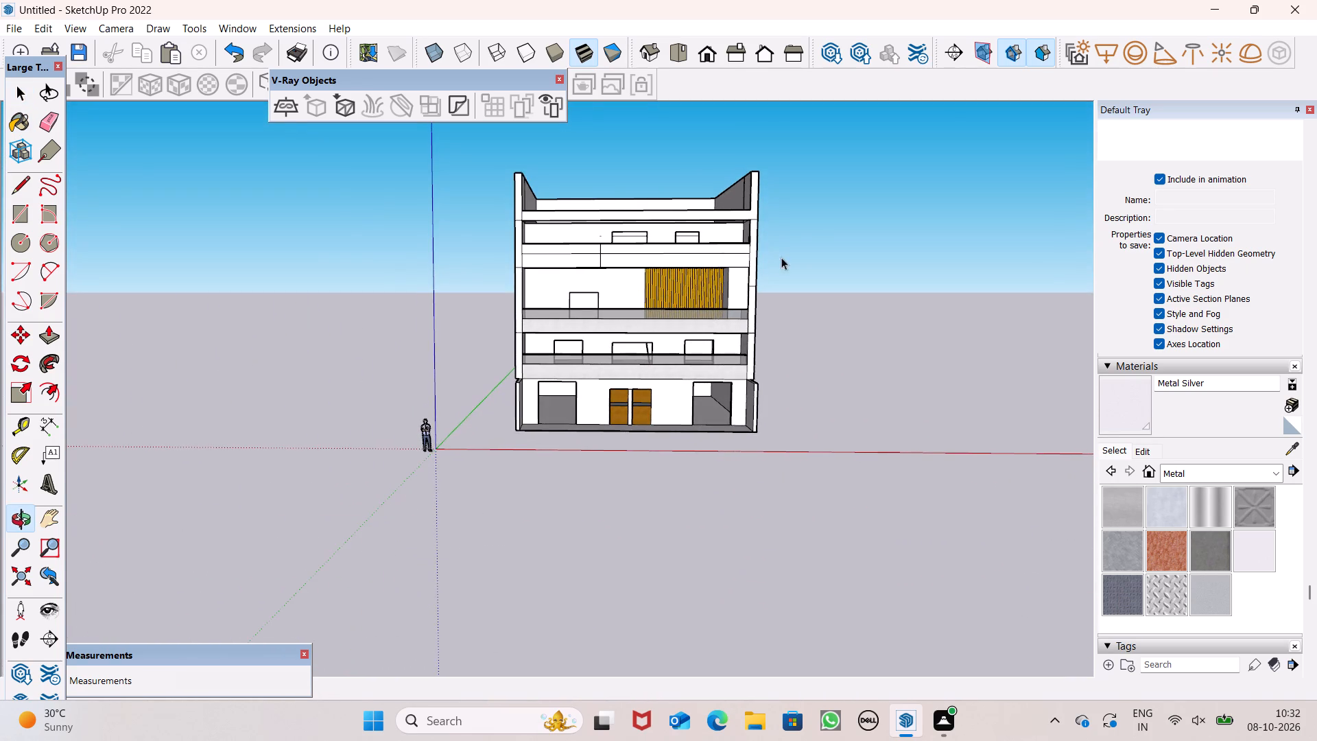
scroll(461, 259, "up", 1)
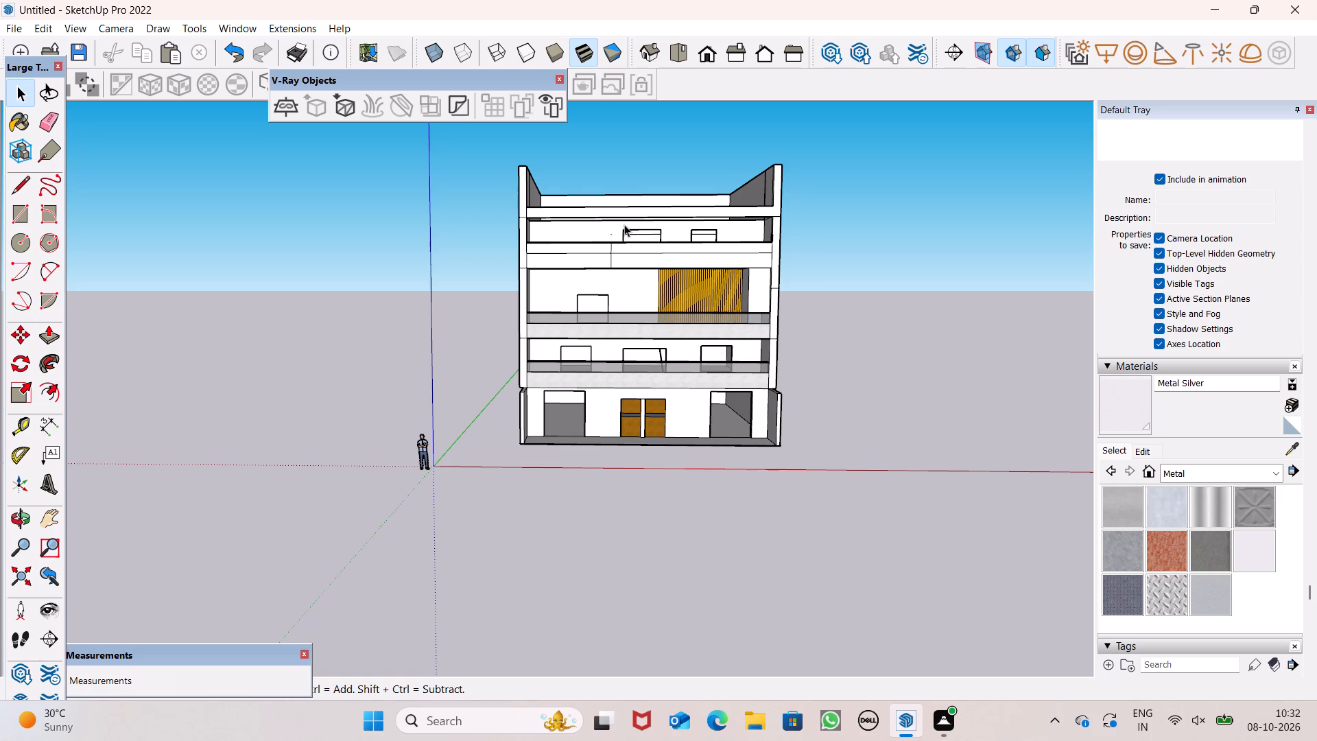
scroll(585, 239, "up", 4)
scroll(766, 179, "up", 4)
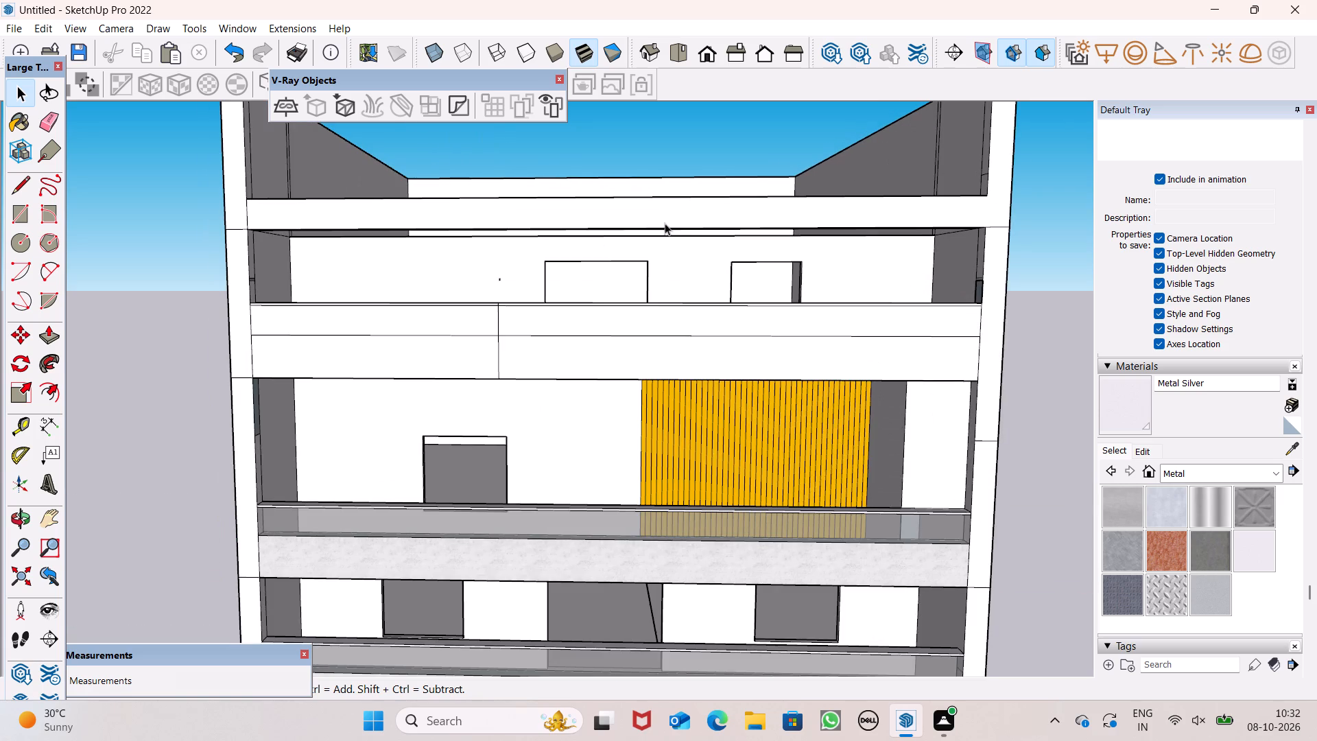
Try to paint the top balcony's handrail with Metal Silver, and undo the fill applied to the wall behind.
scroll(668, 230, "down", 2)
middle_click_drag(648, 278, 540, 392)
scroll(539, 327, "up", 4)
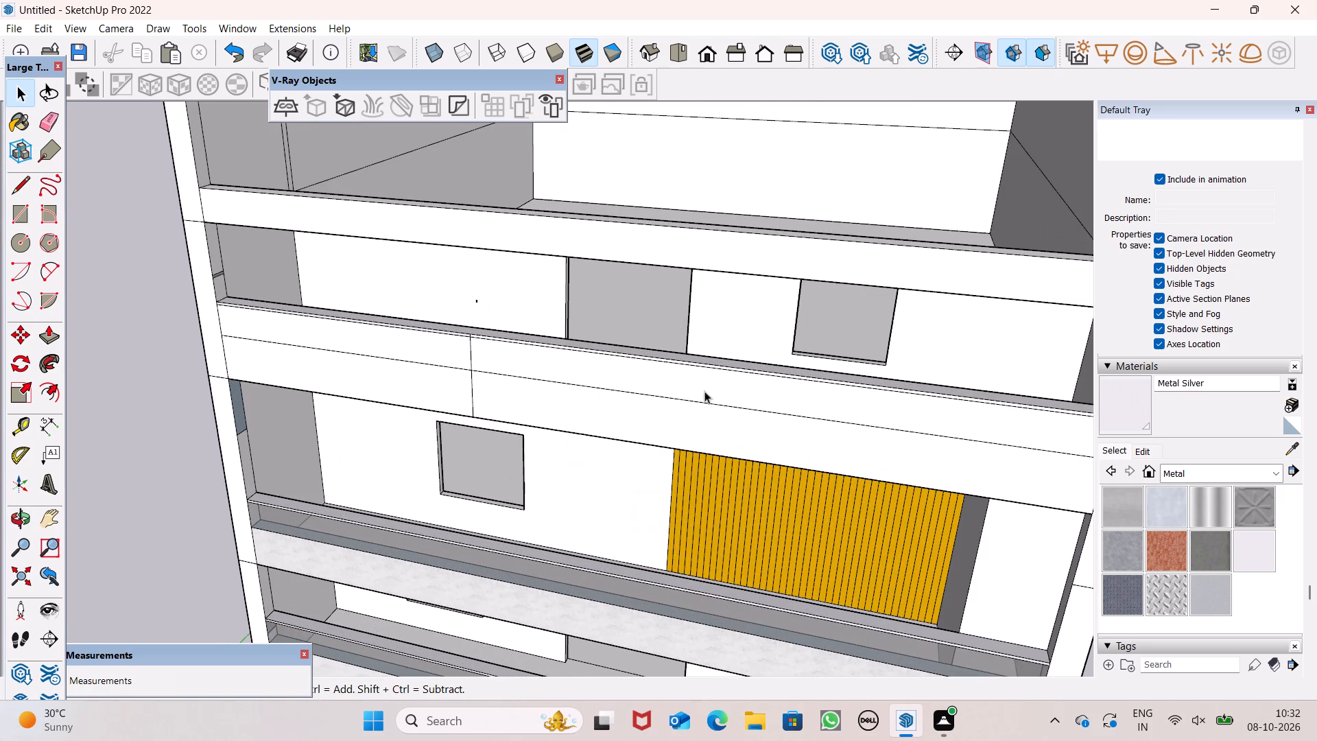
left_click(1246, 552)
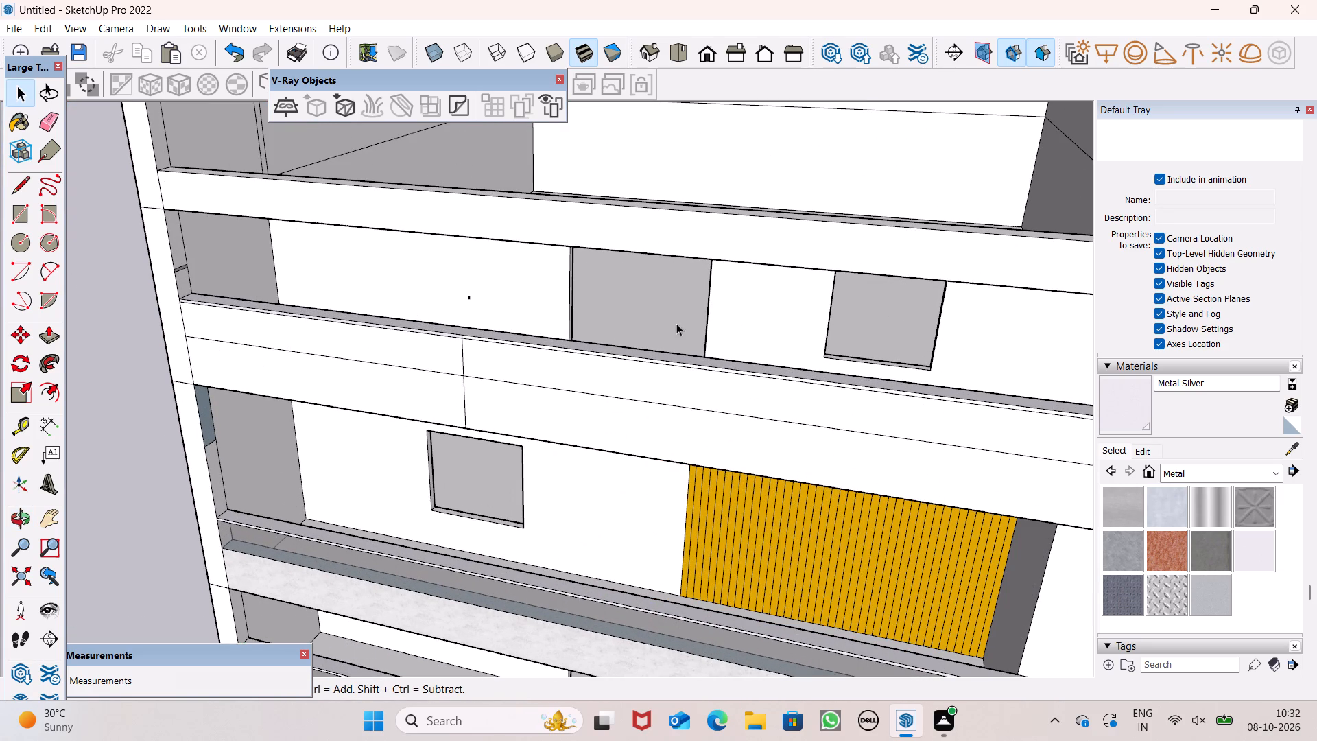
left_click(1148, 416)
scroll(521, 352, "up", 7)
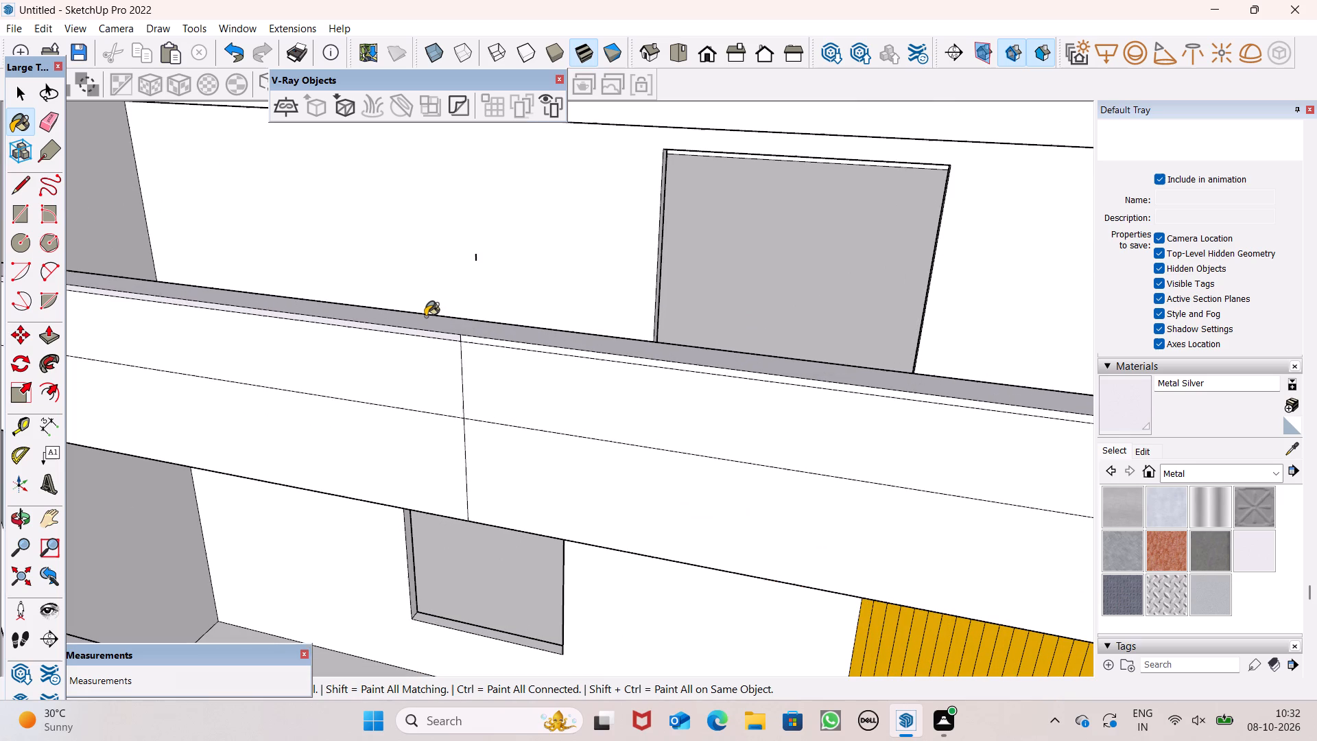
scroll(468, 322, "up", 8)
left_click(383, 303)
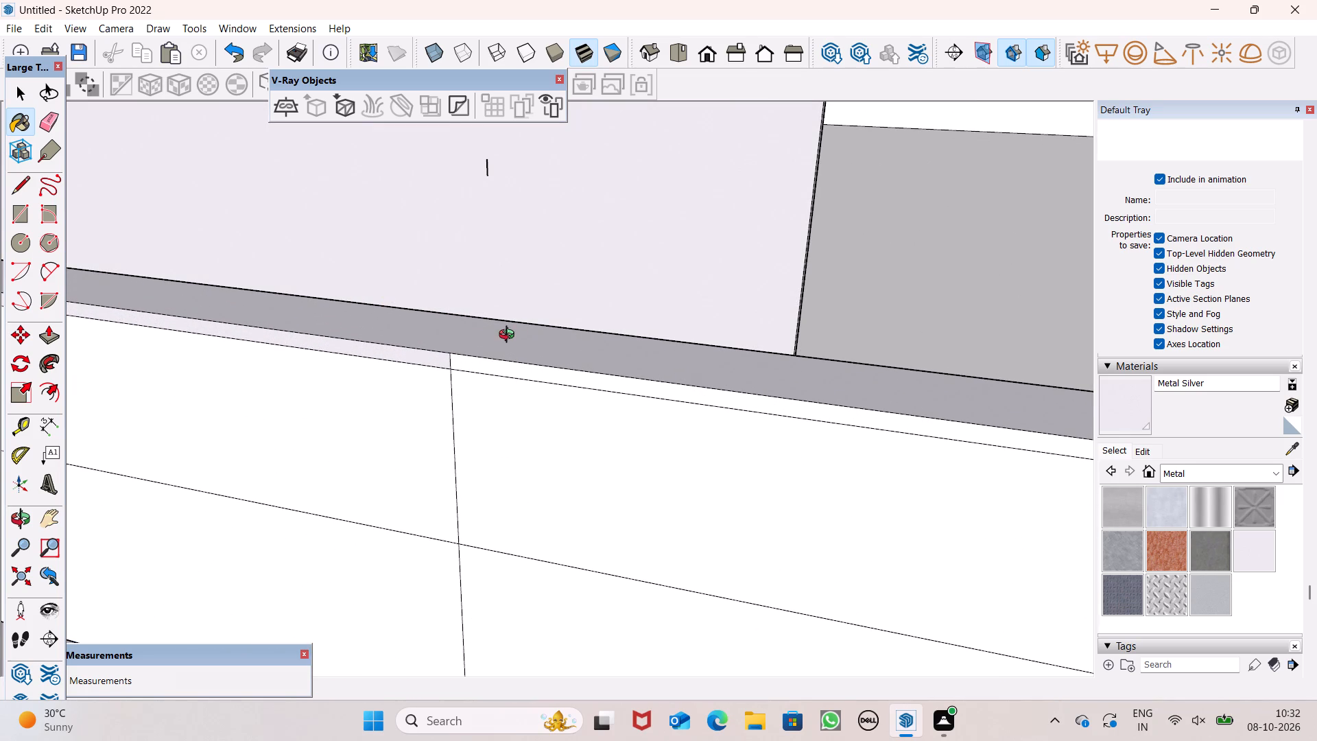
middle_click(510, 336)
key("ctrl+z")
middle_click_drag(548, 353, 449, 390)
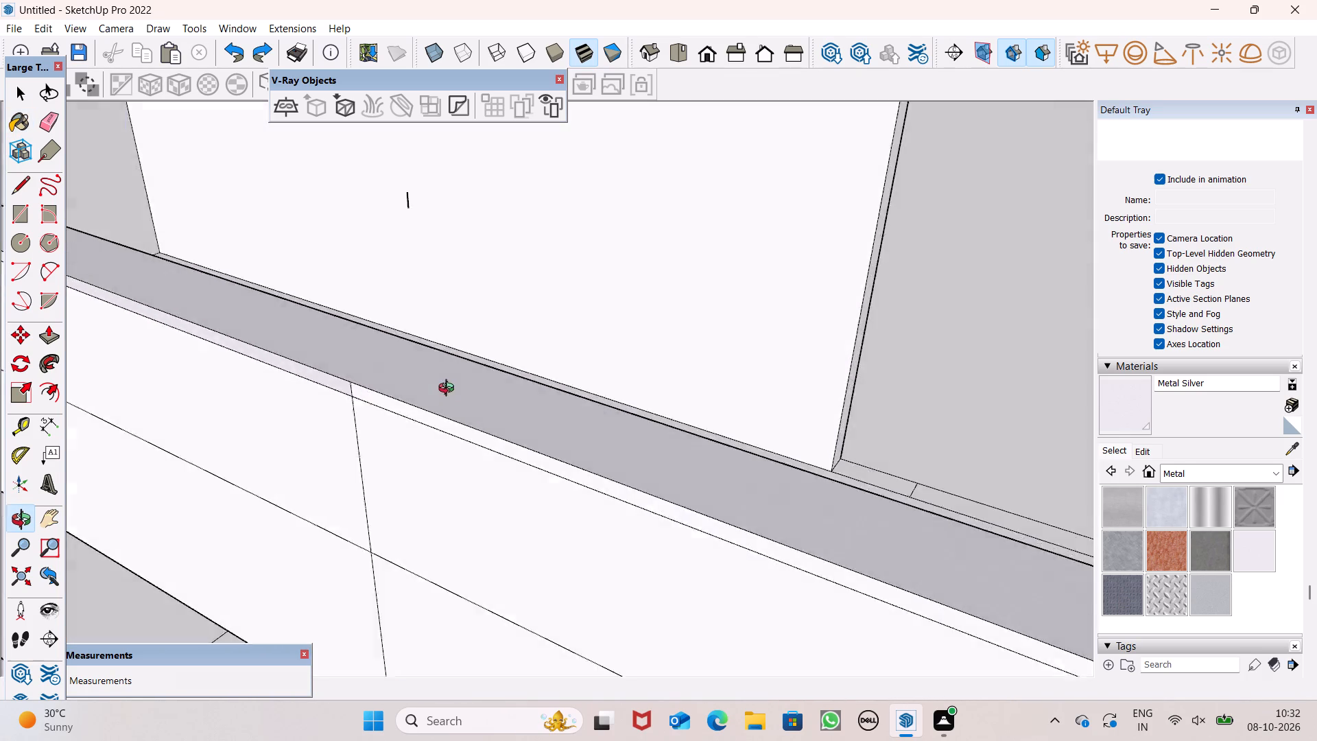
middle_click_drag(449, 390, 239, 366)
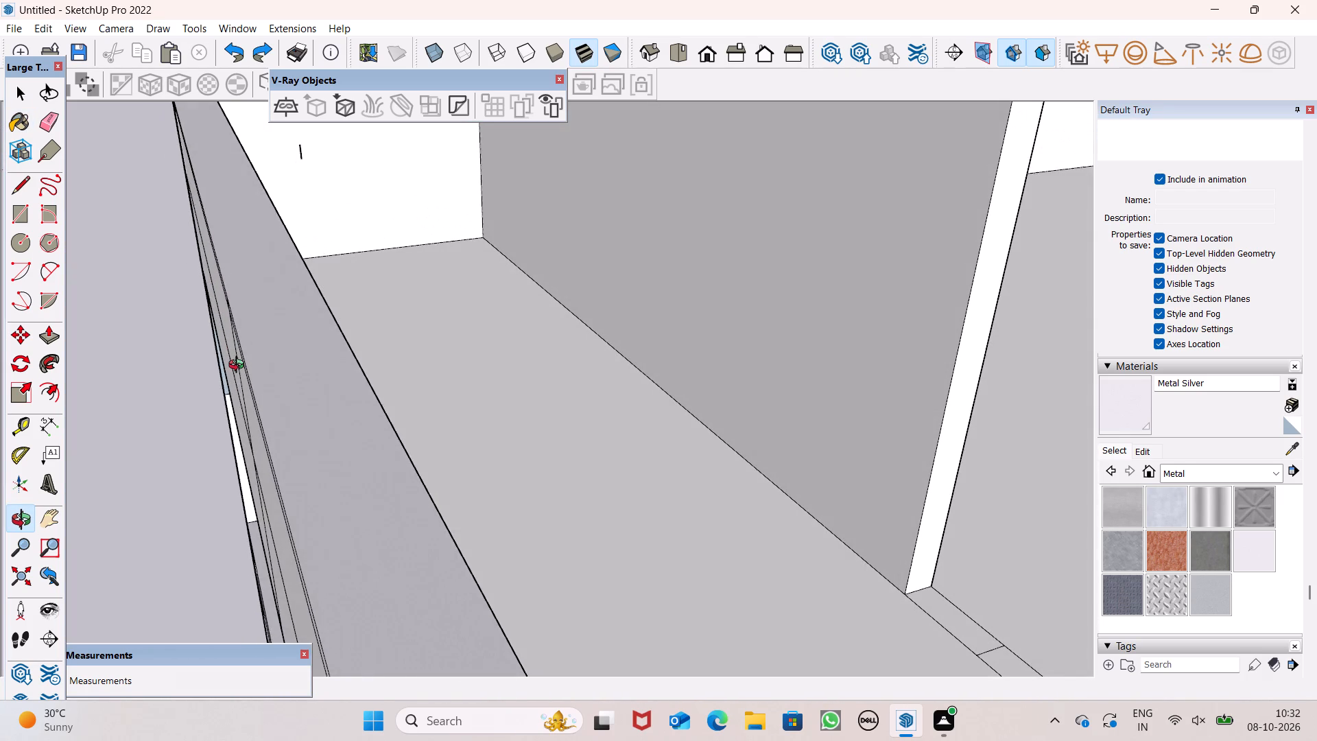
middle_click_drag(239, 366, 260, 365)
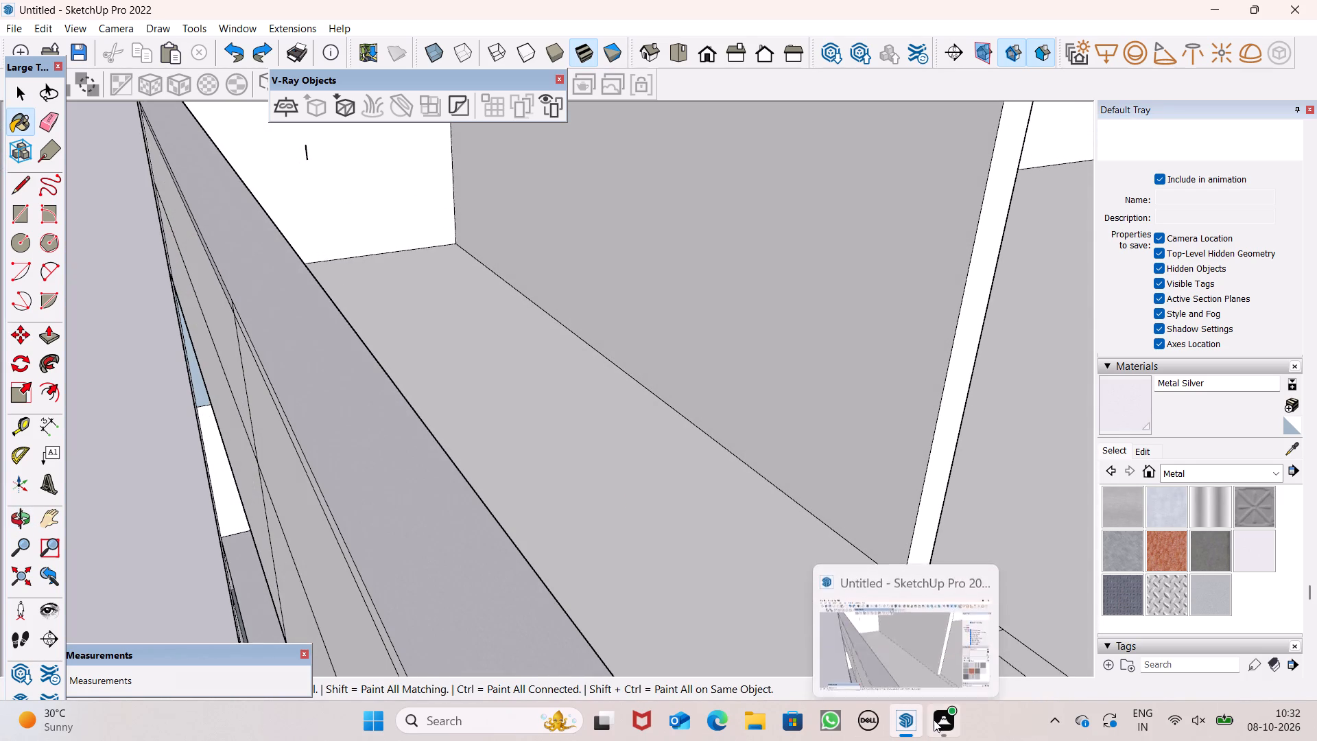
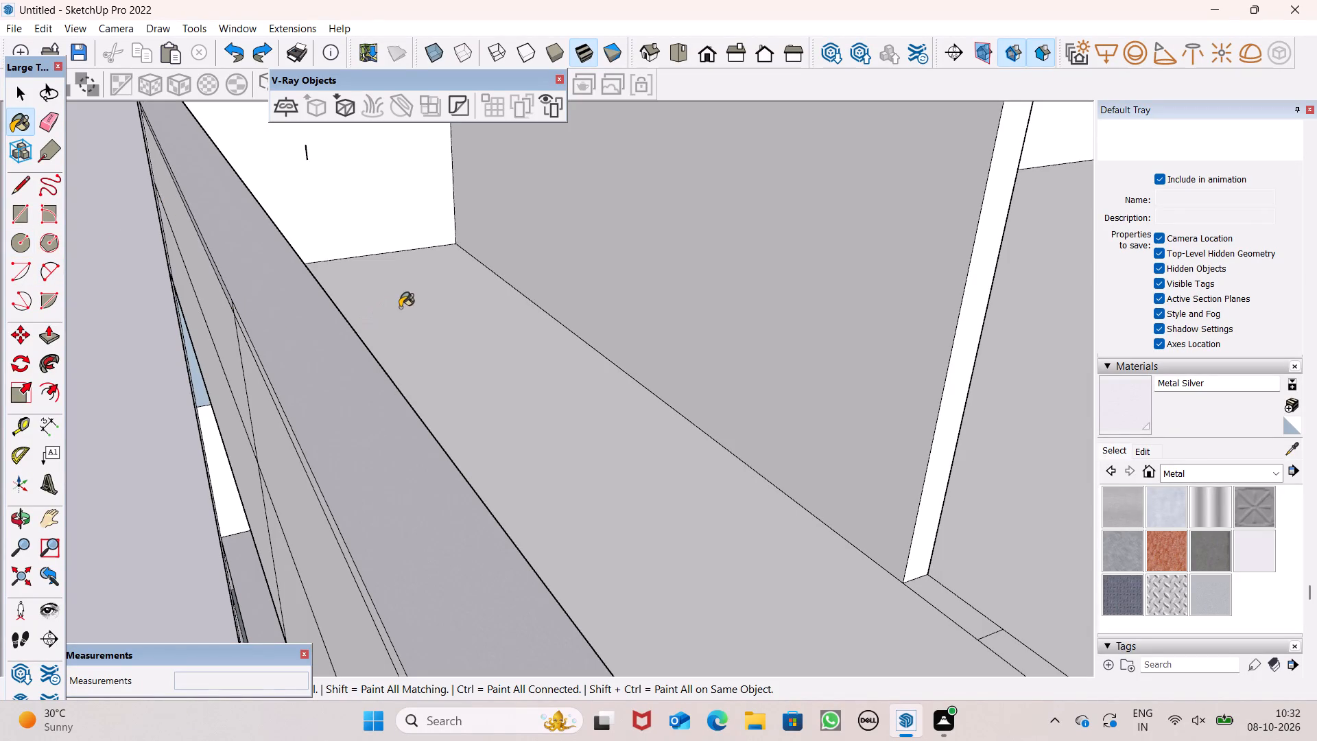
Paint the narrow strip along the top of the top-floor balcony parapet's inner face with Metal Silver.
scroll(404, 367, "down", 3)
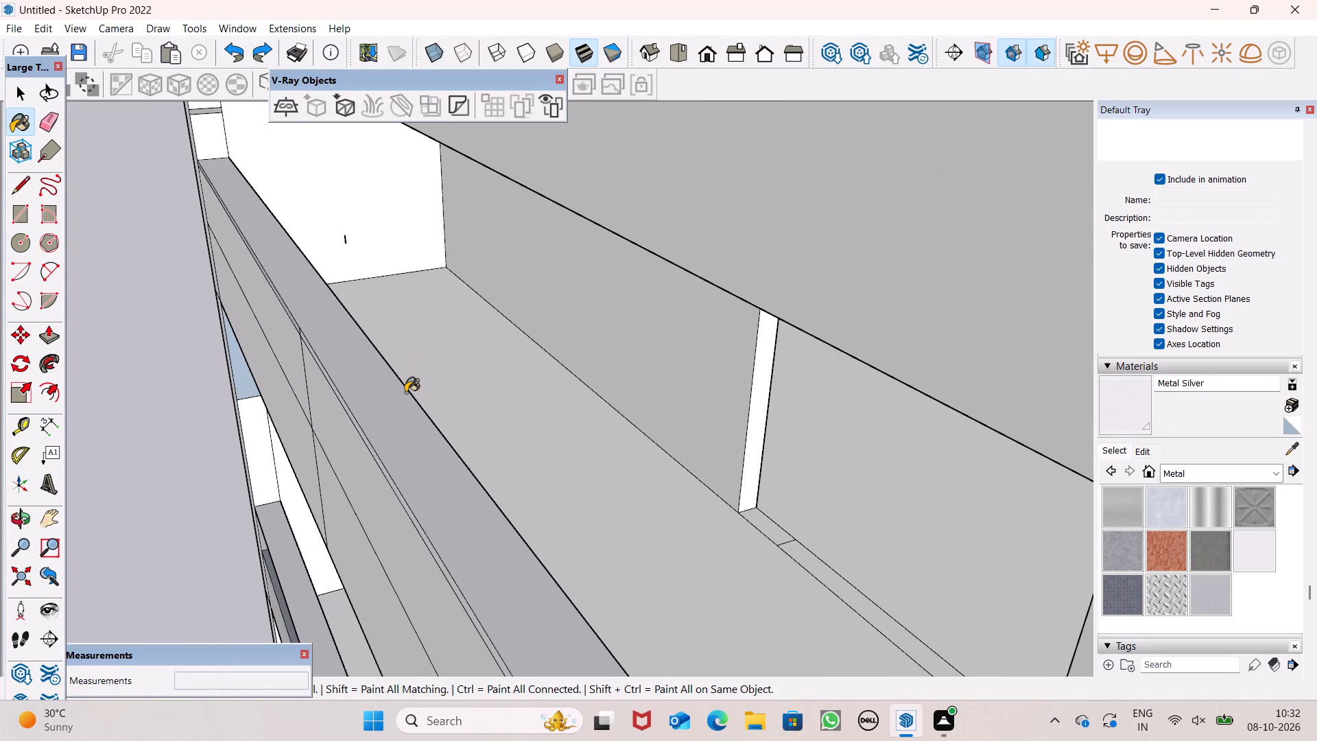
middle_click(405, 392)
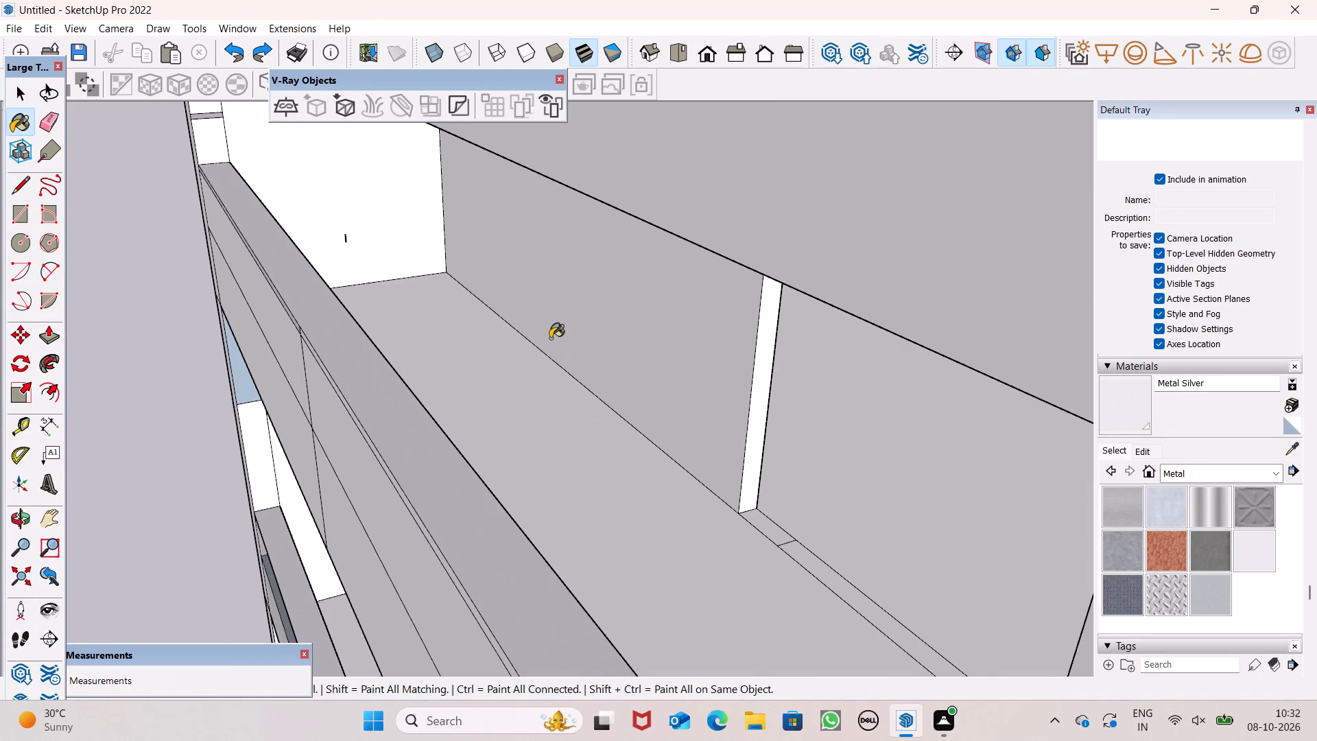
scroll(550, 338, "down", 4)
middle_click_drag(571, 475, 455, 399)
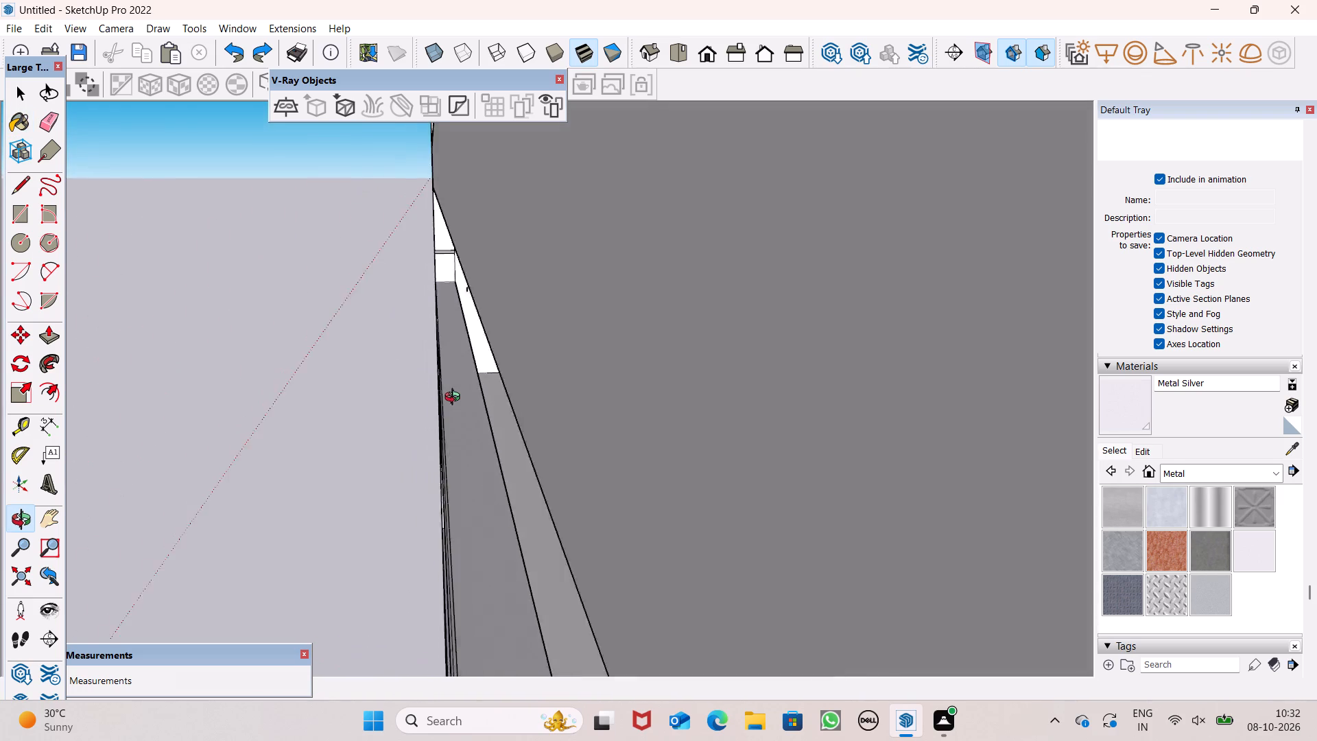
middle_click_drag(455, 399, 513, 439)
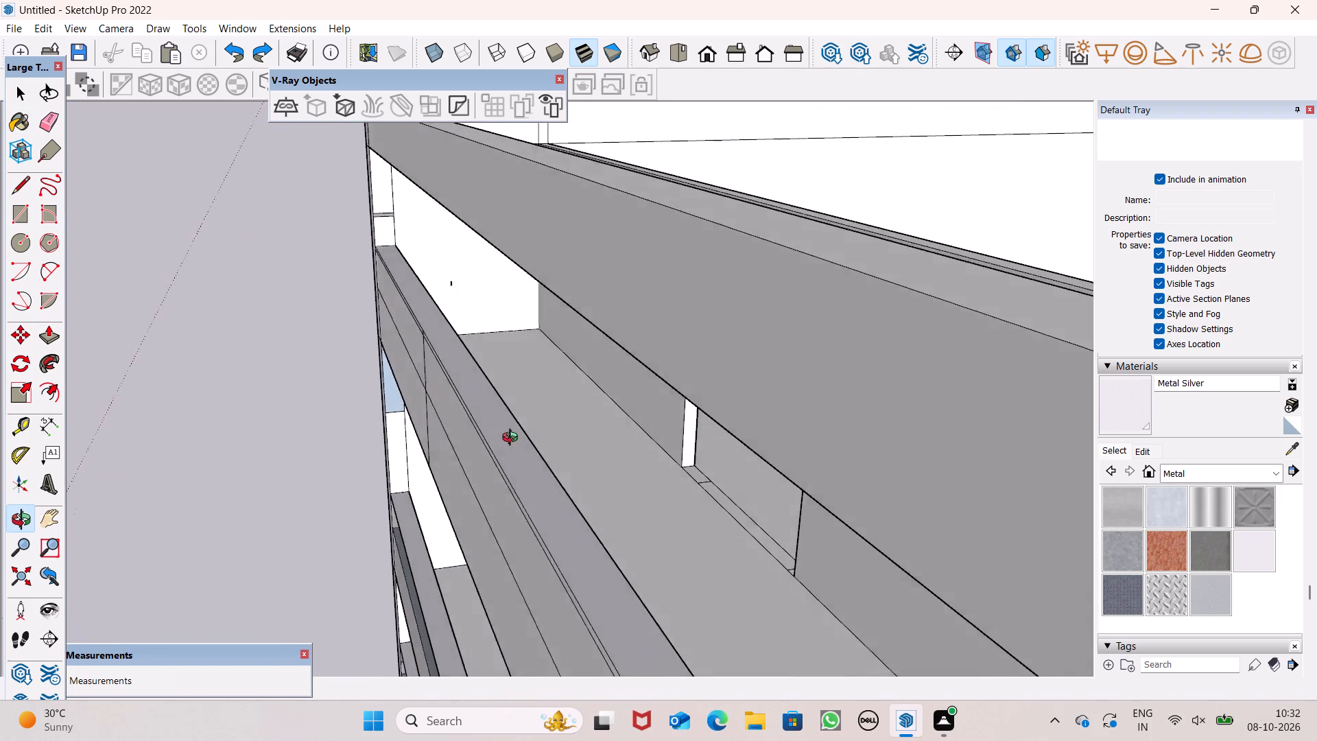
middle_click_drag(513, 439, 478, 449)
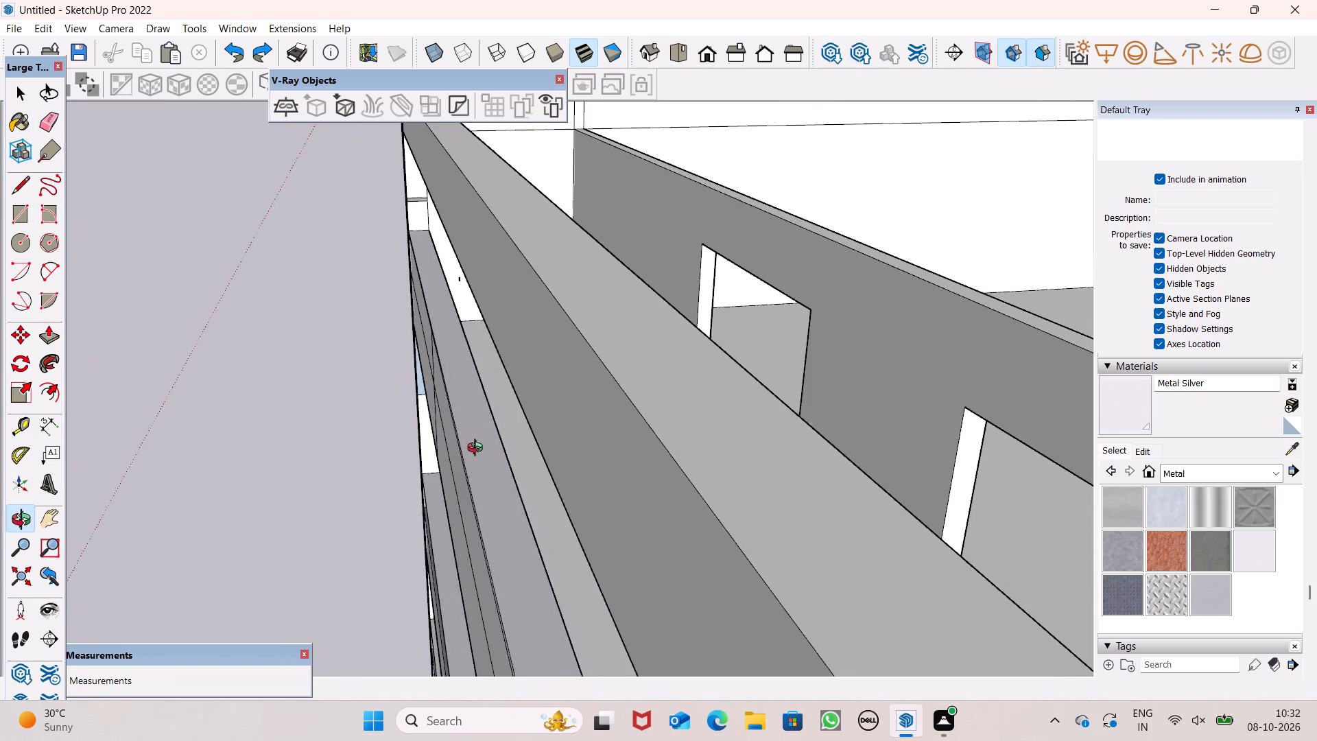
middle_click_drag(478, 449, 474, 392)
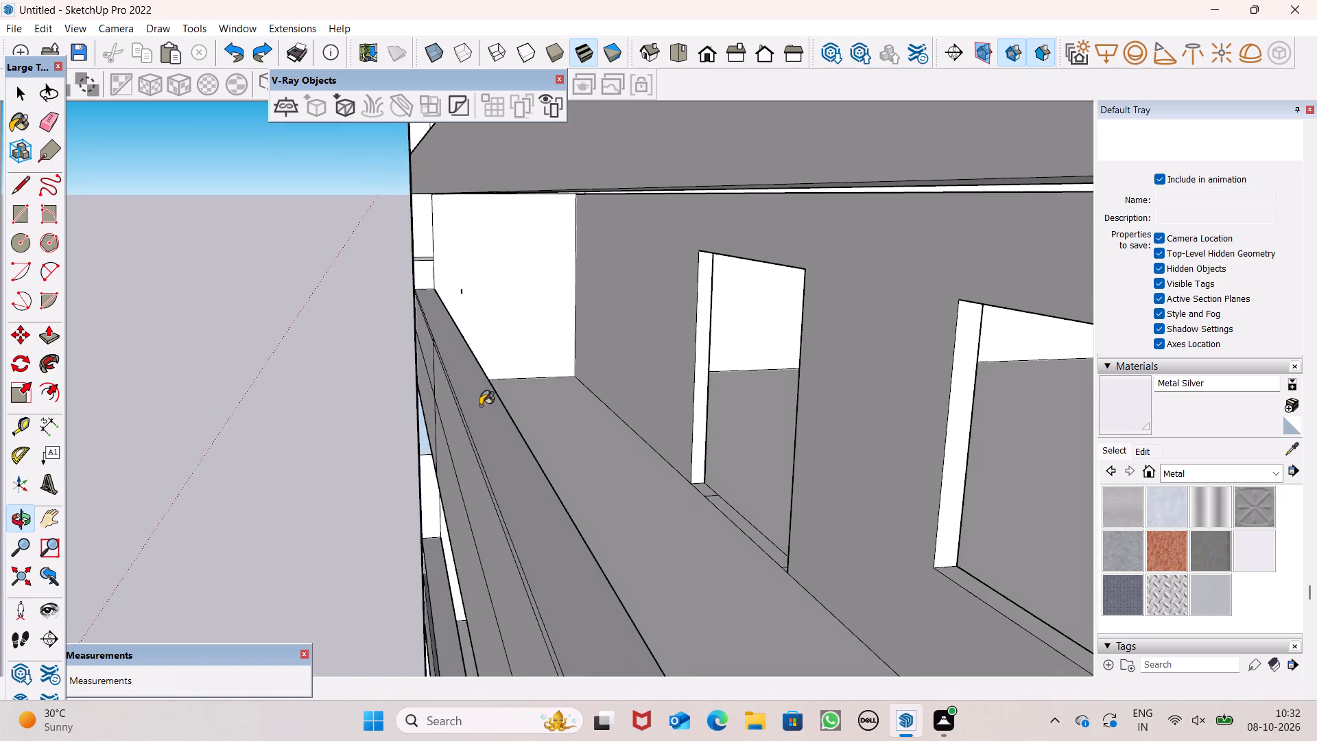
scroll(483, 405, "up", 8)
middle_click_drag(458, 440, 346, 420)
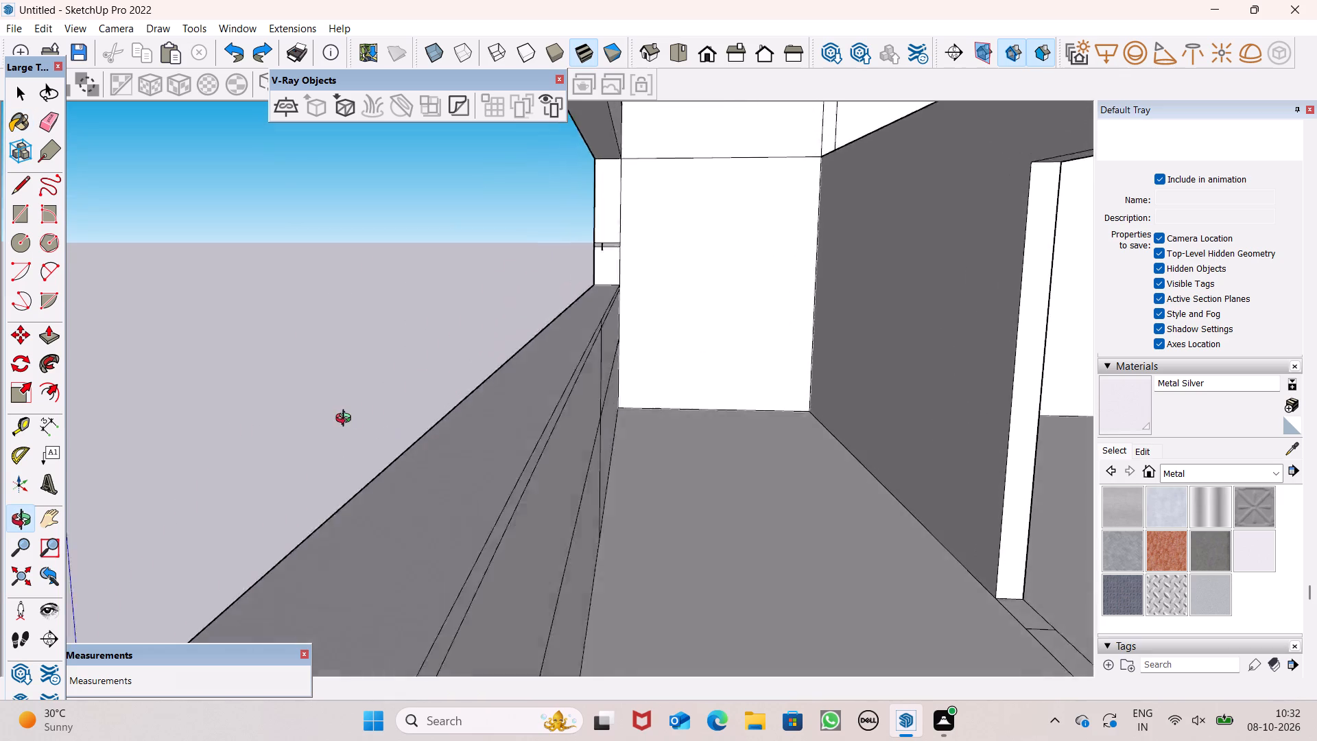
middle_click_drag(346, 420, 275, 410)
scroll(740, 316, "up", 5)
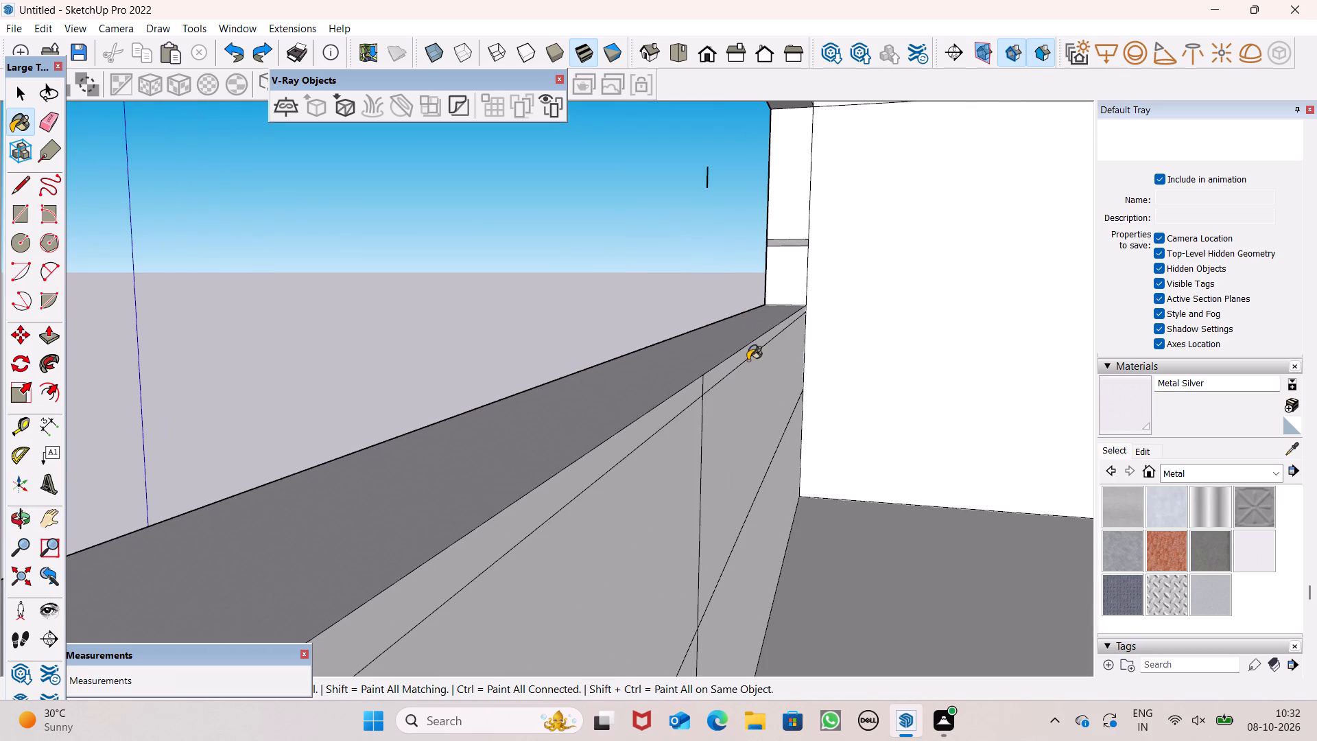
left_click(737, 357)
Apply Translucent Glass Gray to the inner and outer faces of the upper-left panel of the top-floor balcony parapet.
middle_click_drag(807, 397, 700, 405)
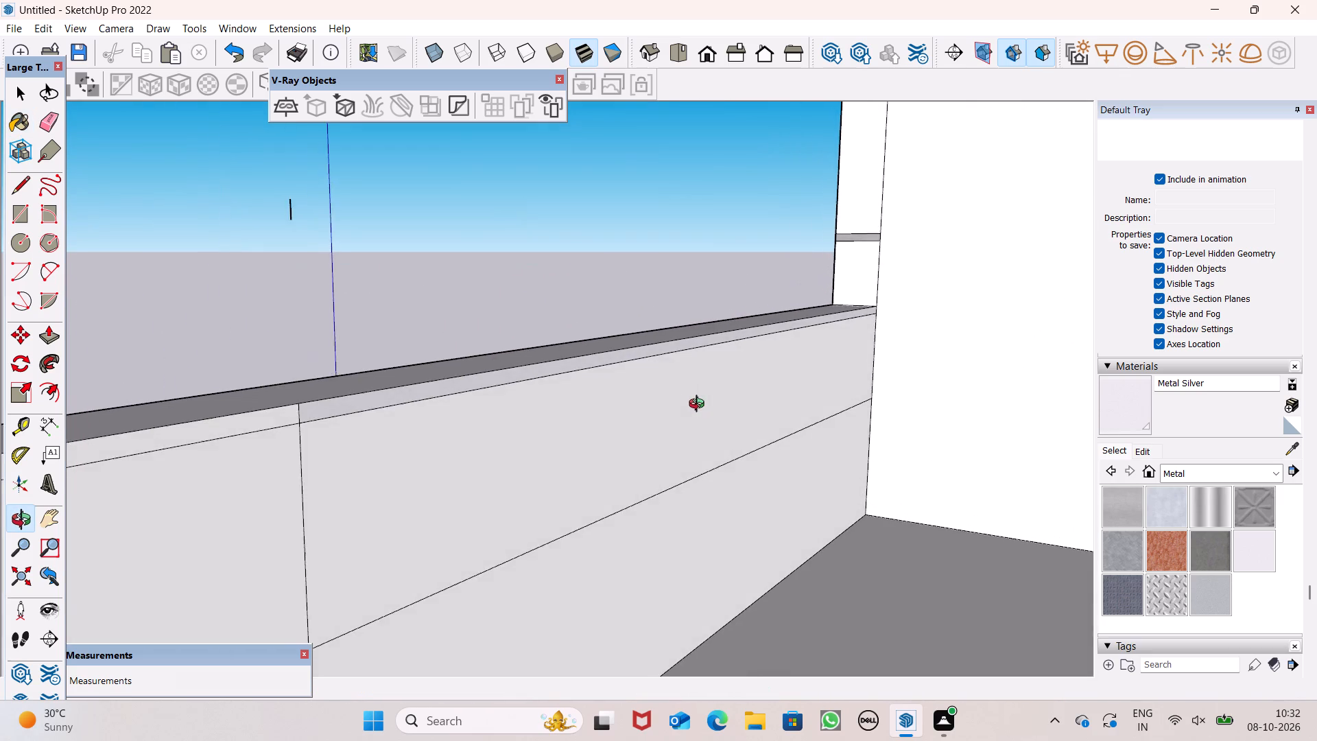
middle_click_drag(700, 405, 1037, 395)
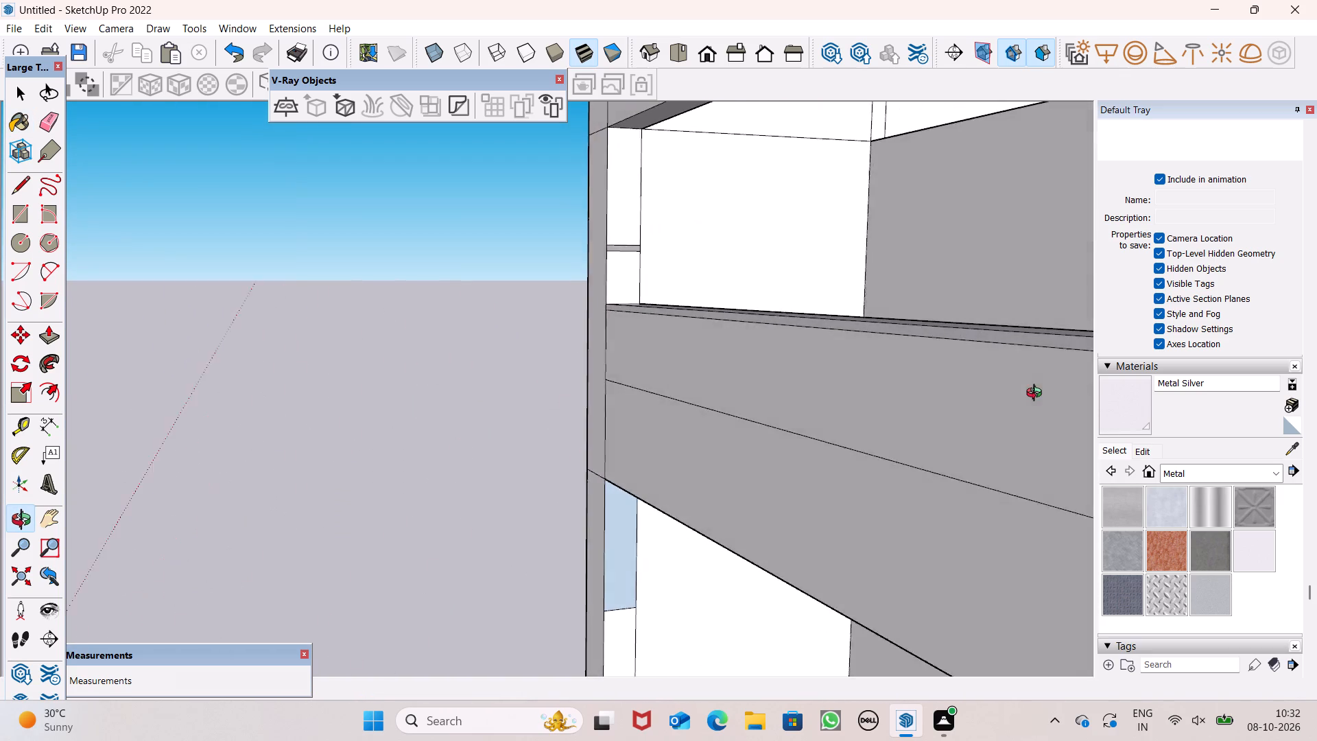
middle_click_drag(1037, 395, 1179, 397)
scroll(834, 351, "down", 2)
scroll(824, 366, "up", 1)
scroll(820, 368, "down", 1)
scroll(694, 349, "down", 10)
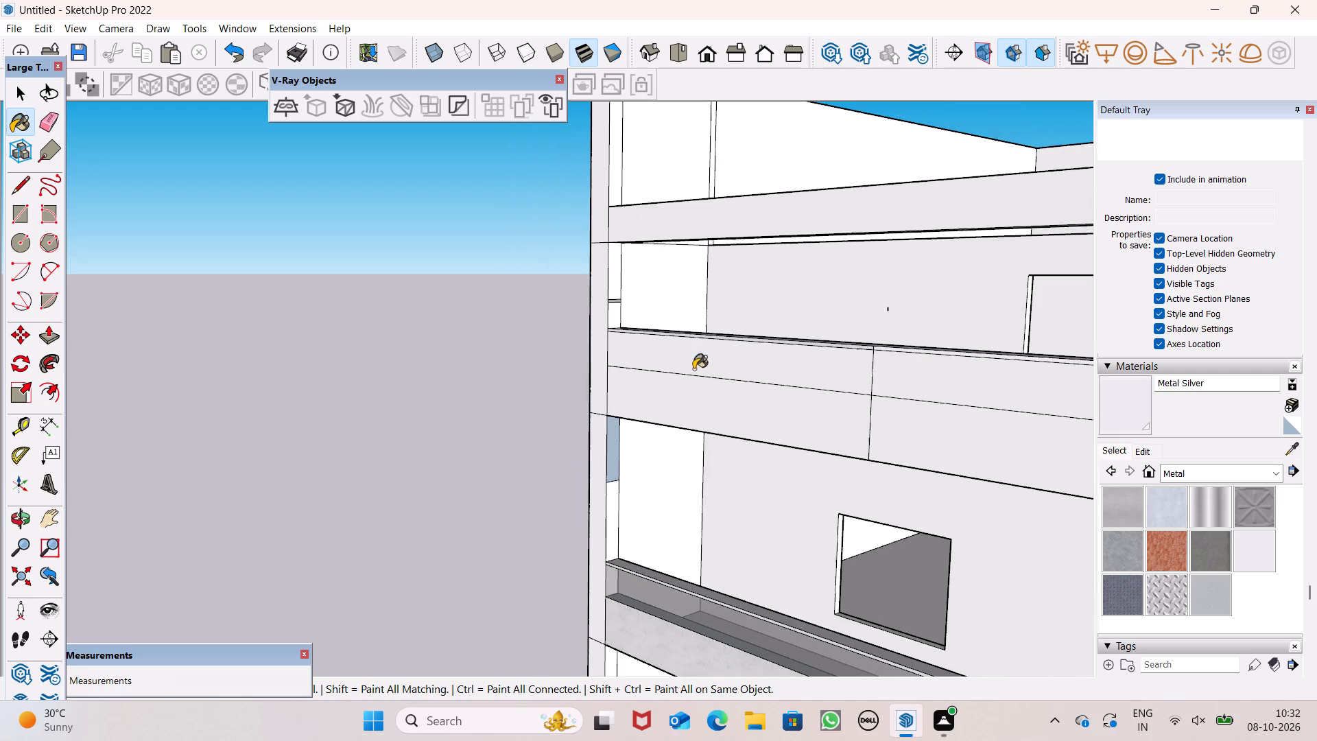
middle_click_drag(785, 403, 543, 409)
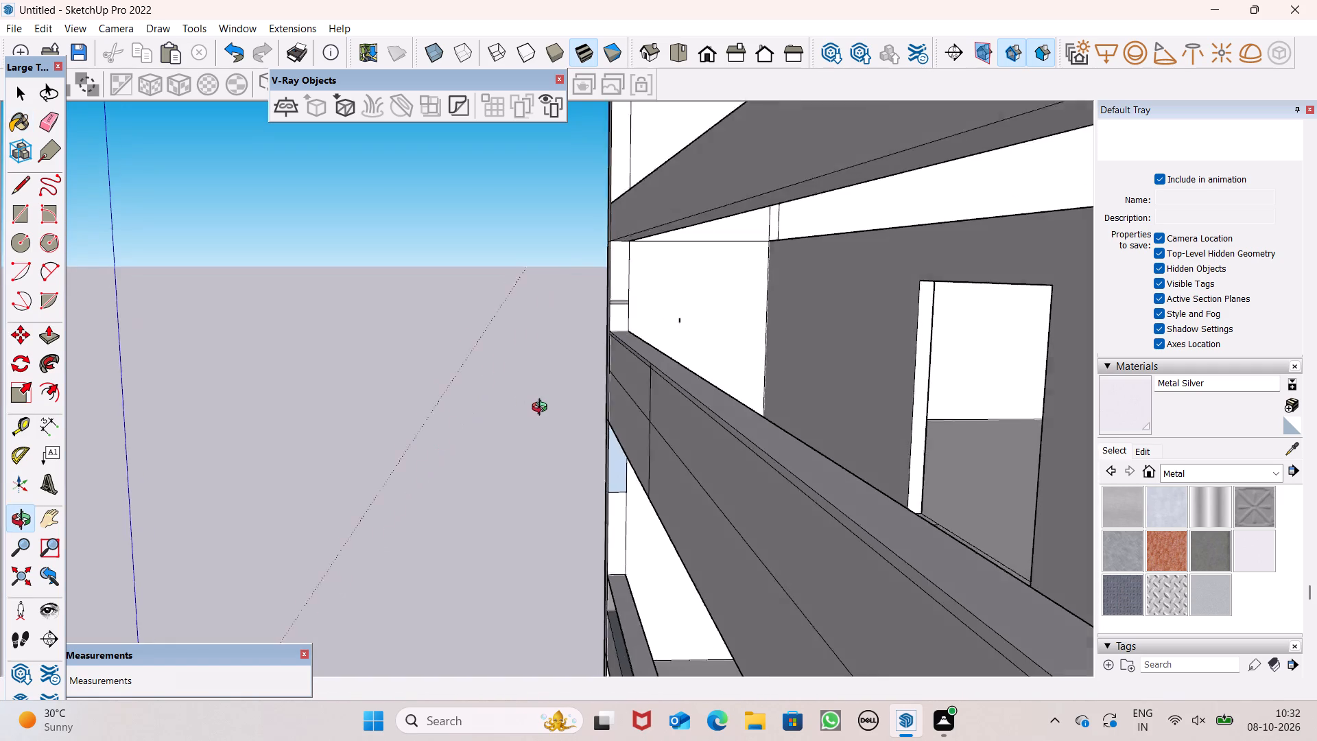
middle_click_drag(543, 409, 526, 425)
scroll(716, 469, "up", 6)
middle_click_drag(710, 469, 704, 473)
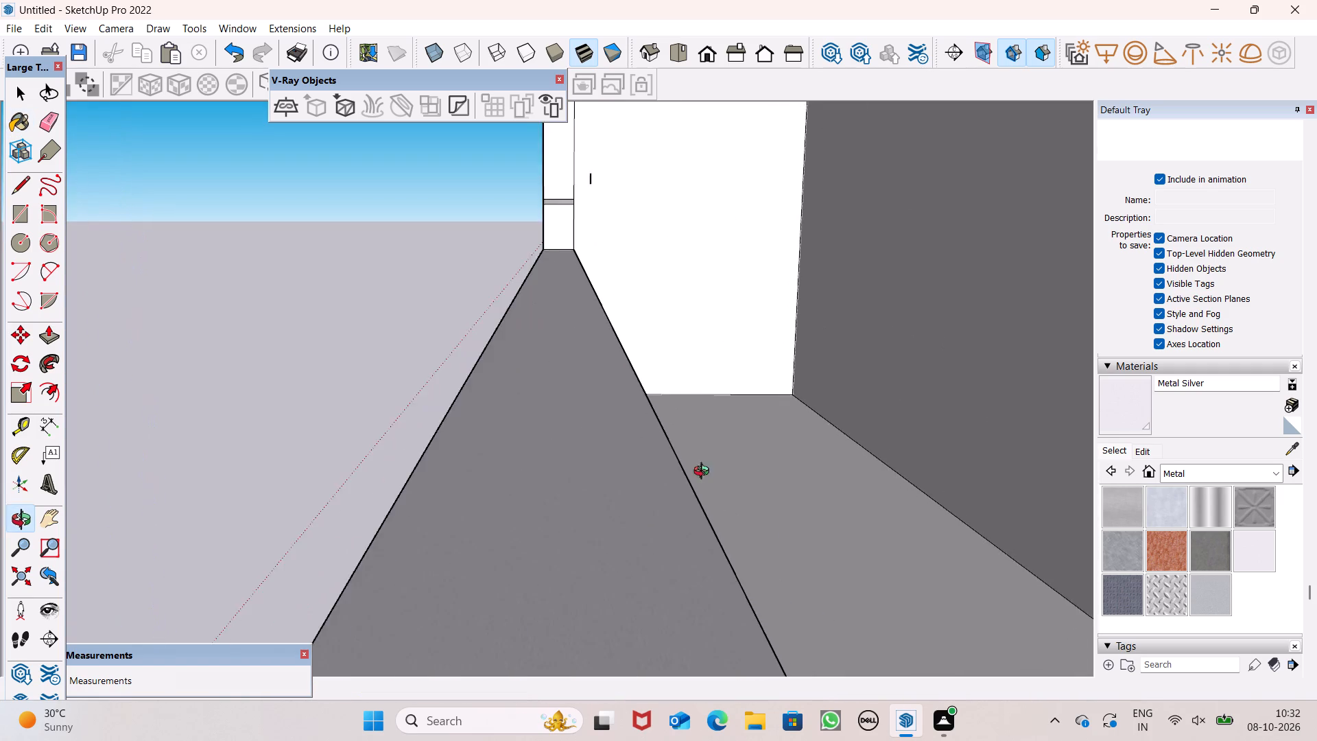
middle_click_drag(704, 473, 636, 495)
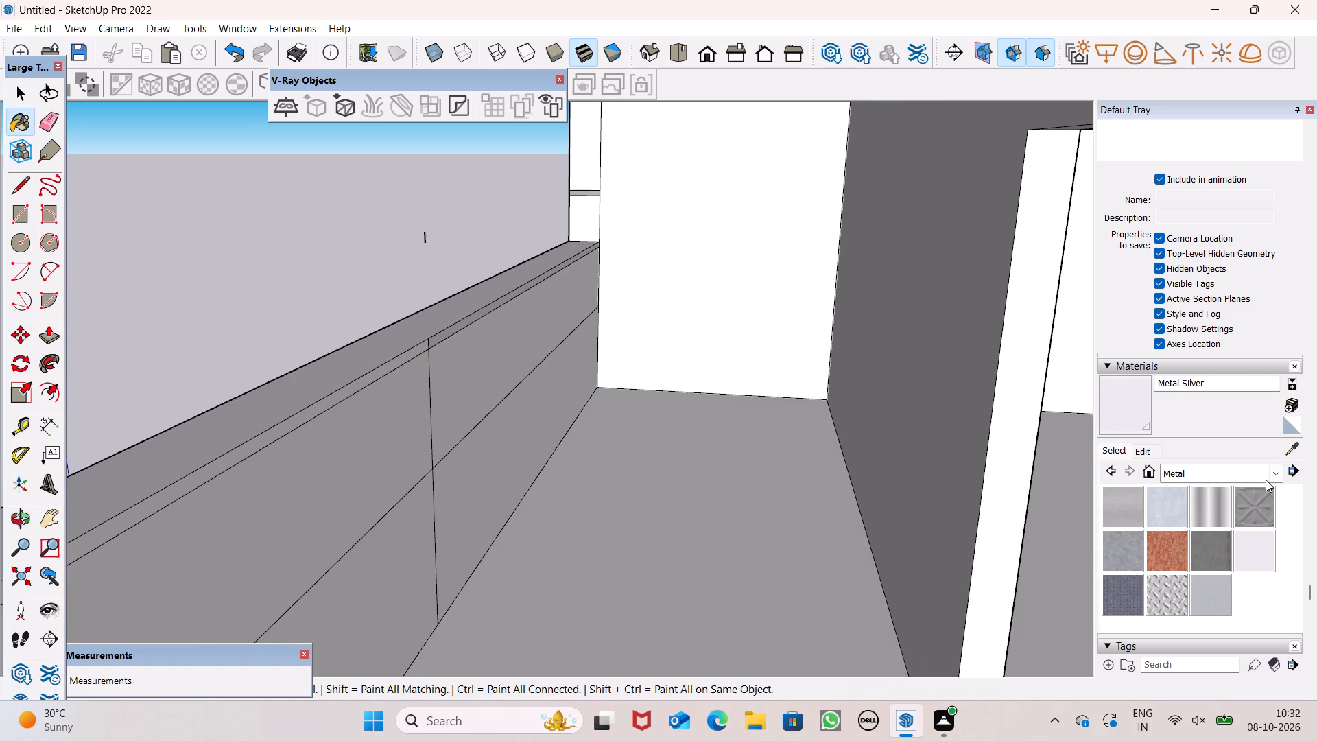
left_click(1275, 482)
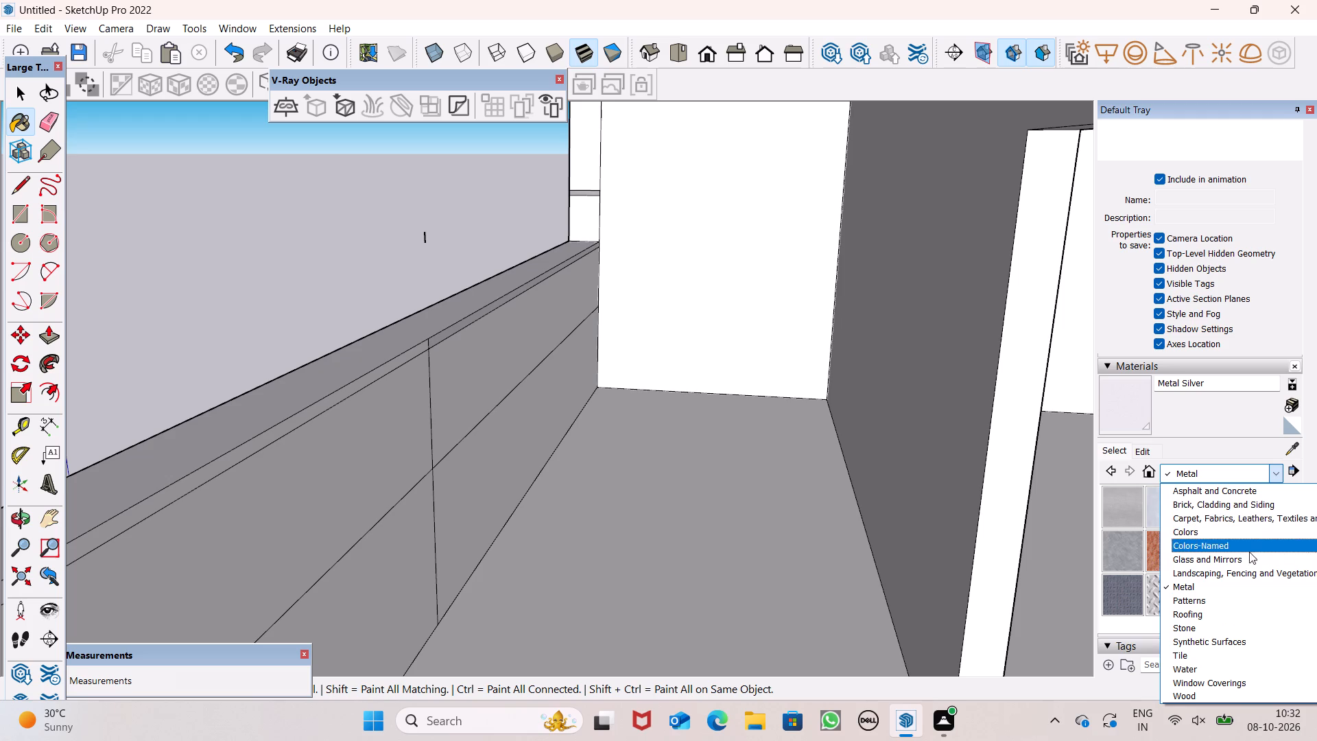
left_click(1226, 563)
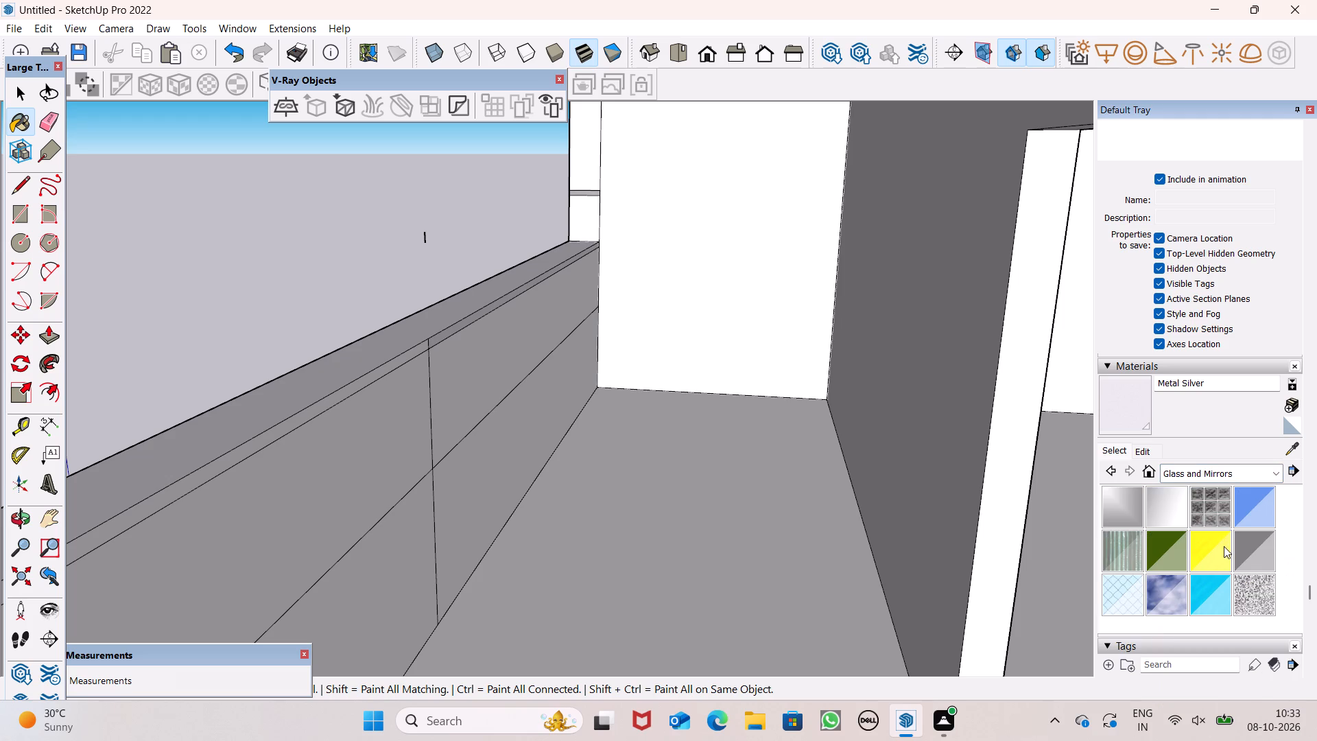
left_click_drag(1264, 551, 1262, 541)
left_click(1263, 546)
left_click(485, 368)
scroll(595, 406, "down", 2)
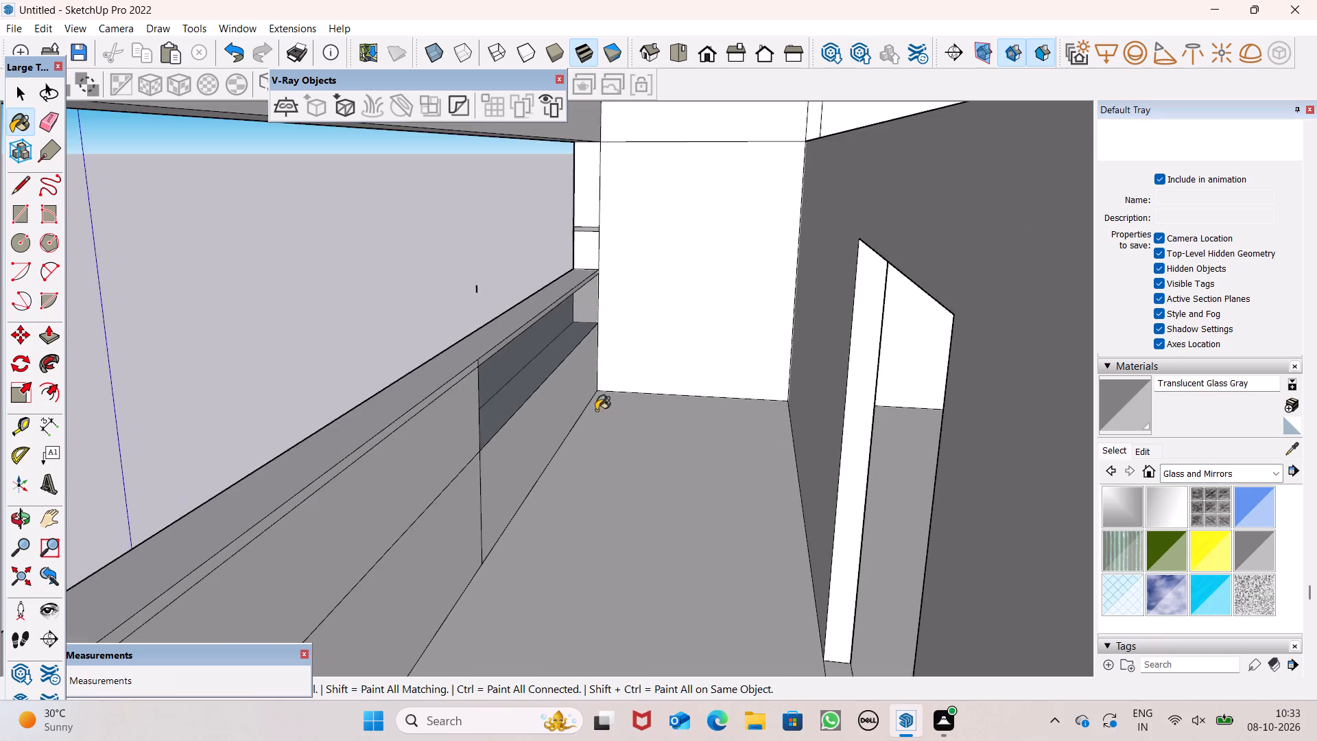
middle_click_drag(560, 442, 844, 407)
left_click(693, 358)
middle_click_drag(736, 408, 794, 416)
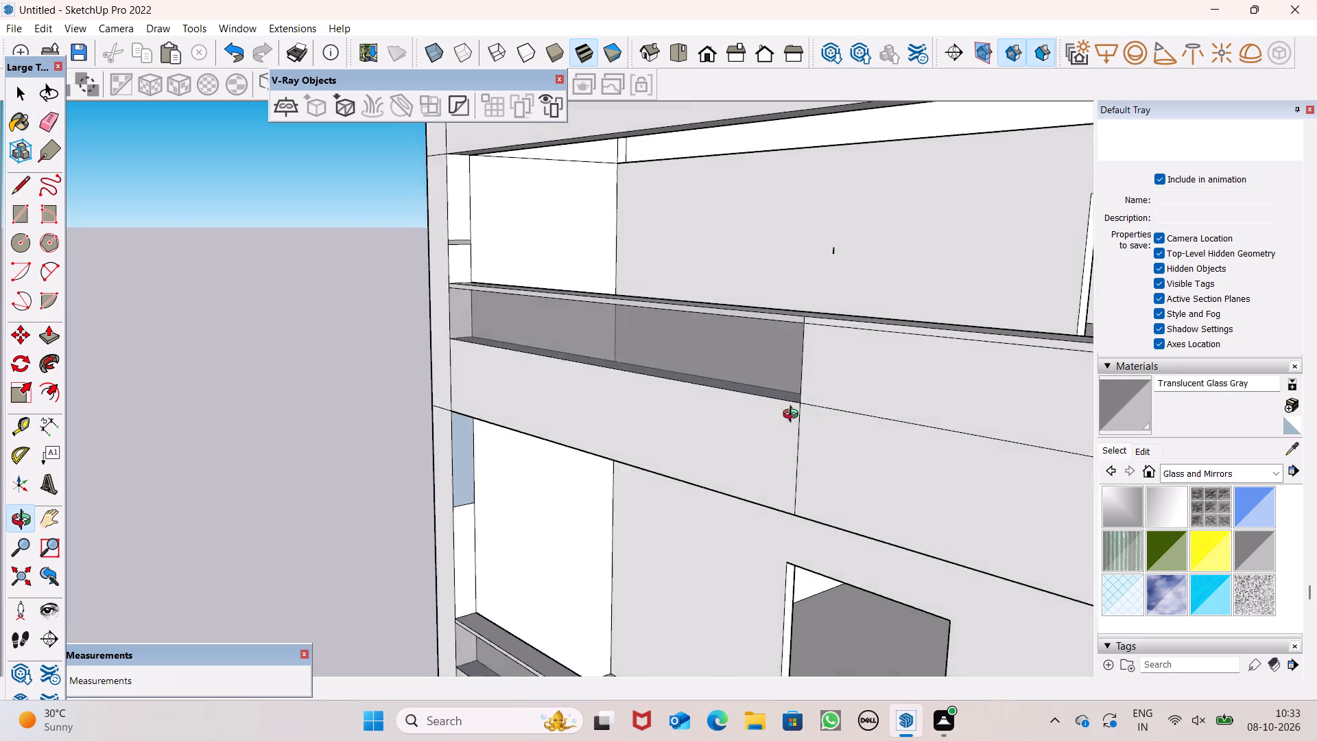
middle_click_drag(794, 416, 947, 404)
scroll(949, 408, "up", 1)
scroll(551, 336, "down", 5)
scroll(792, 390, "down", 1)
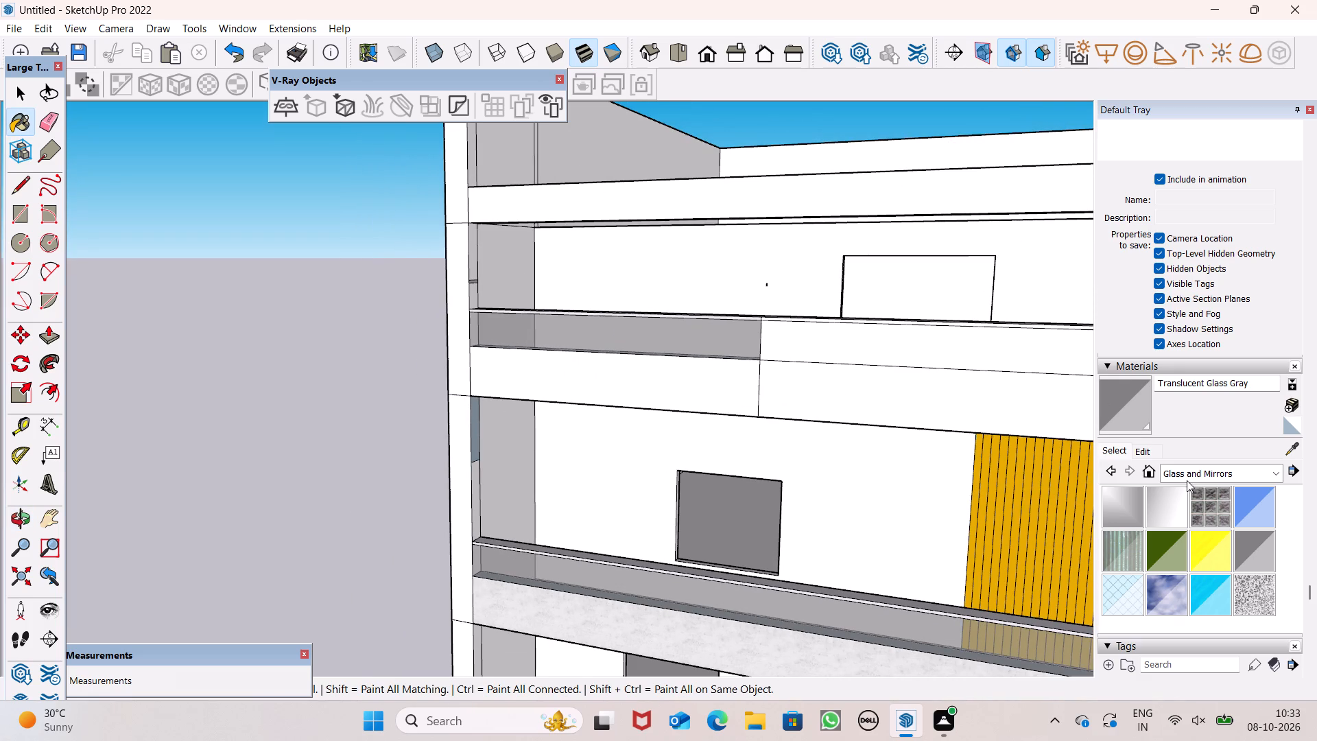
Paint the lower band of the top-floor balcony parapet with Polished Concrete Old on both sides of the vertical seam.
left_click(1276, 470)
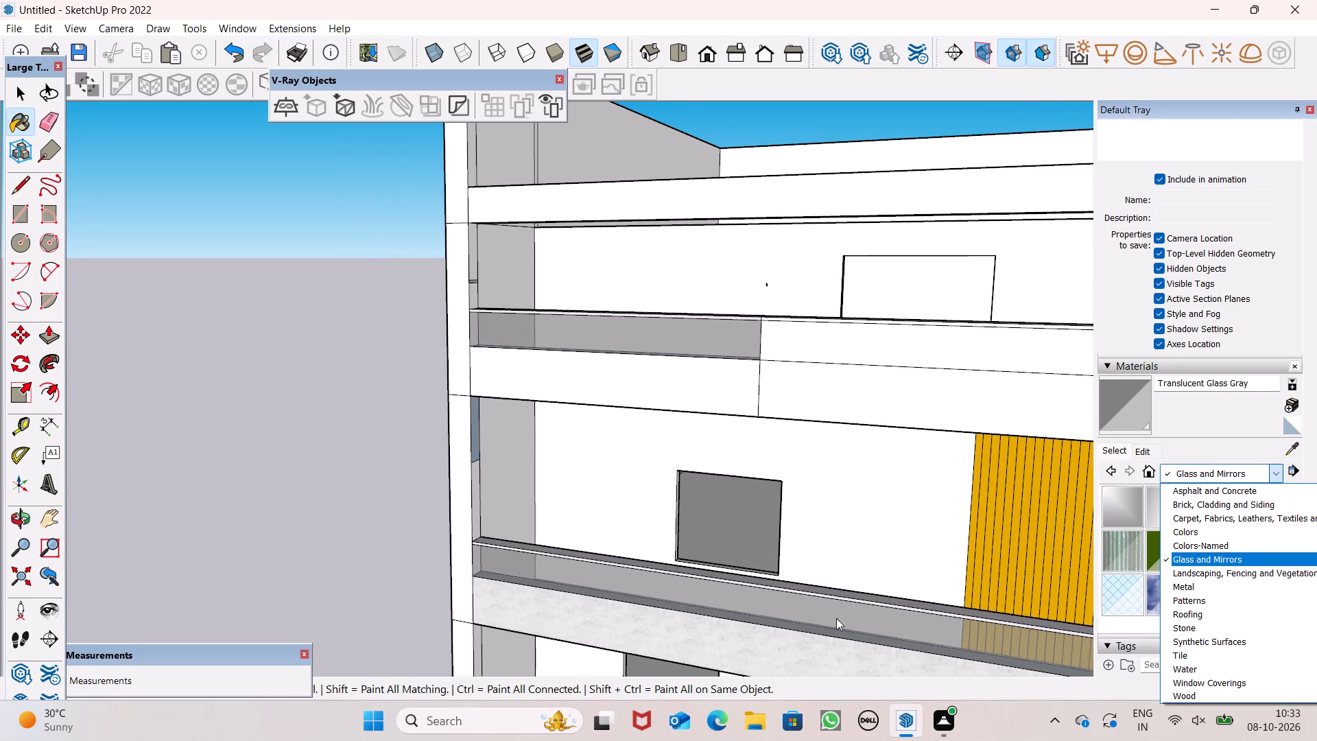
left_click(1194, 635)
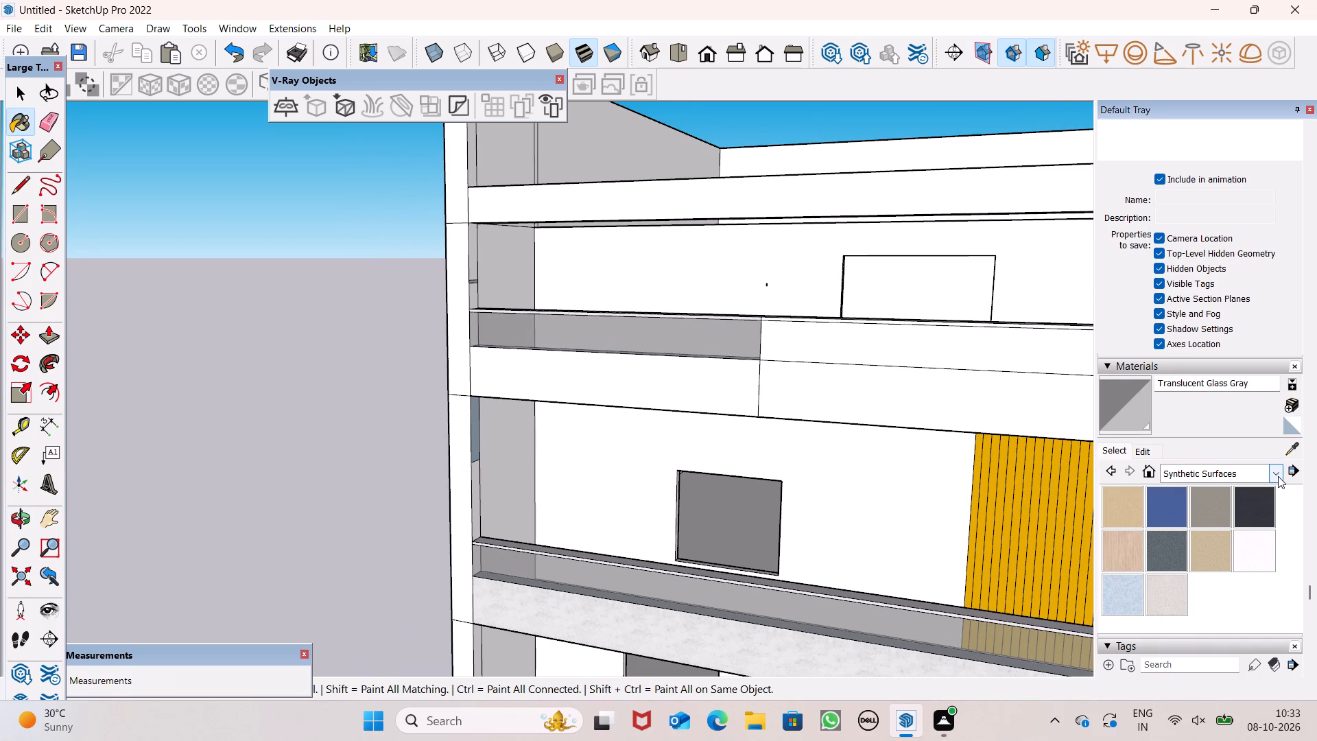
left_click(1278, 476)
left_click(1212, 496)
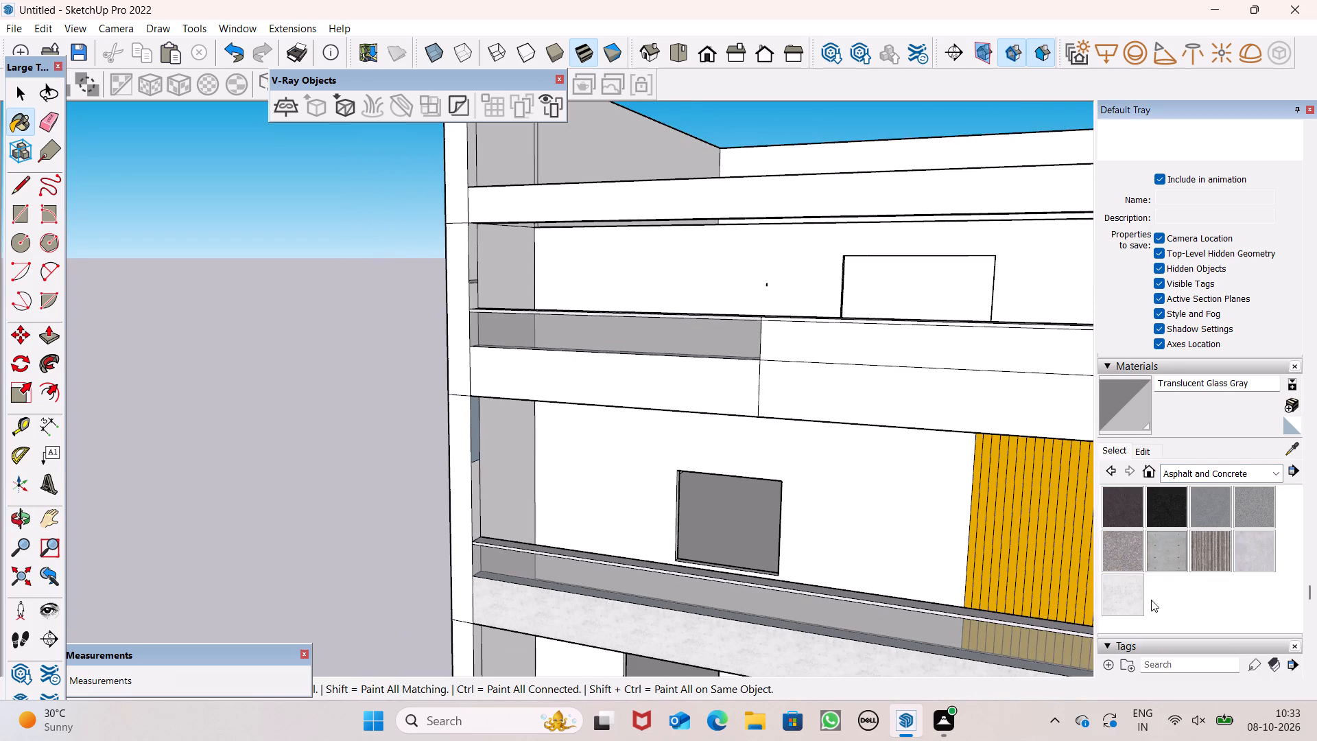
left_click(1136, 601)
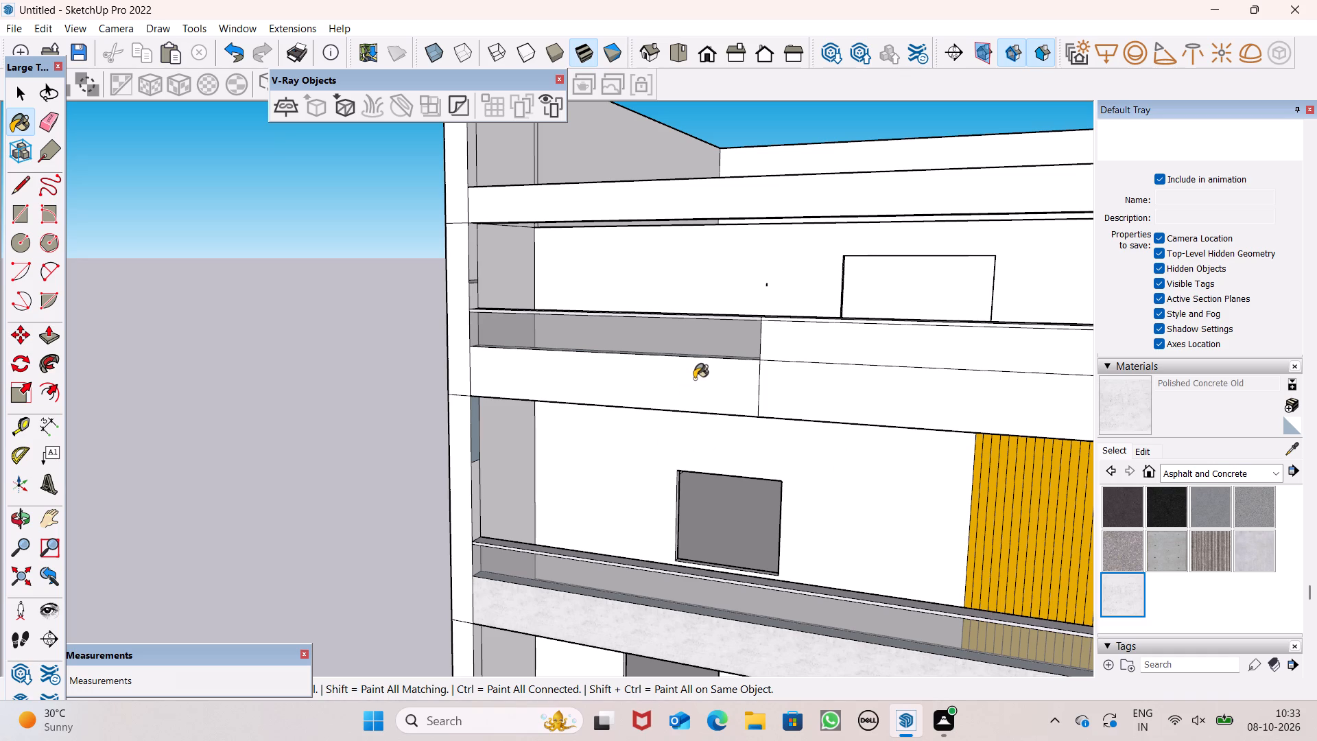
left_click(694, 379)
middle_click_drag(750, 495, 495, 558)
scroll(759, 652, "down", 1)
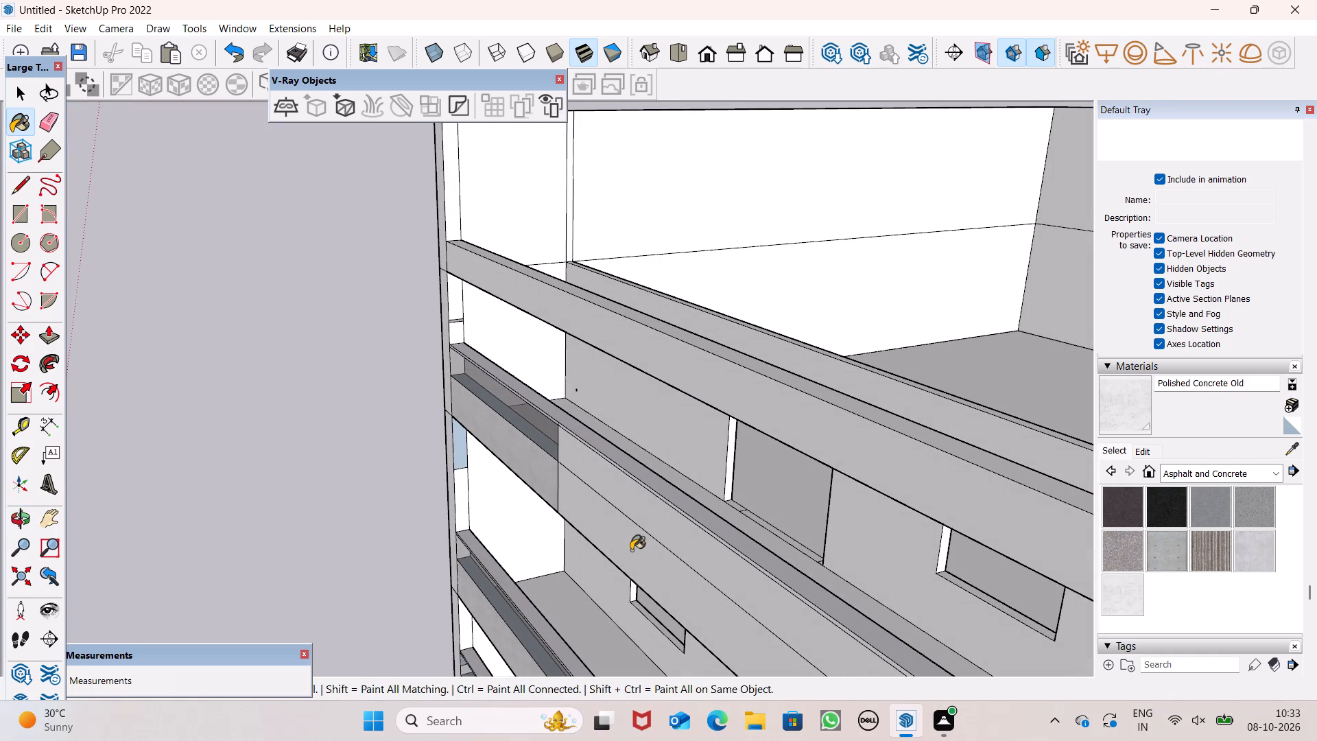
left_click(631, 550)
scroll(642, 524, "up", 3)
middle_click_drag(738, 537, 576, 507)
scroll(576, 511, "up", 6)
scroll(599, 501, "down", 1)
scroll(599, 501, "up", 2)
middle_click_drag(650, 500, 518, 491)
left_click(645, 469)
Examine the painted balconies and the whole facade in the standard front view.
scroll(648, 484, "down", 6)
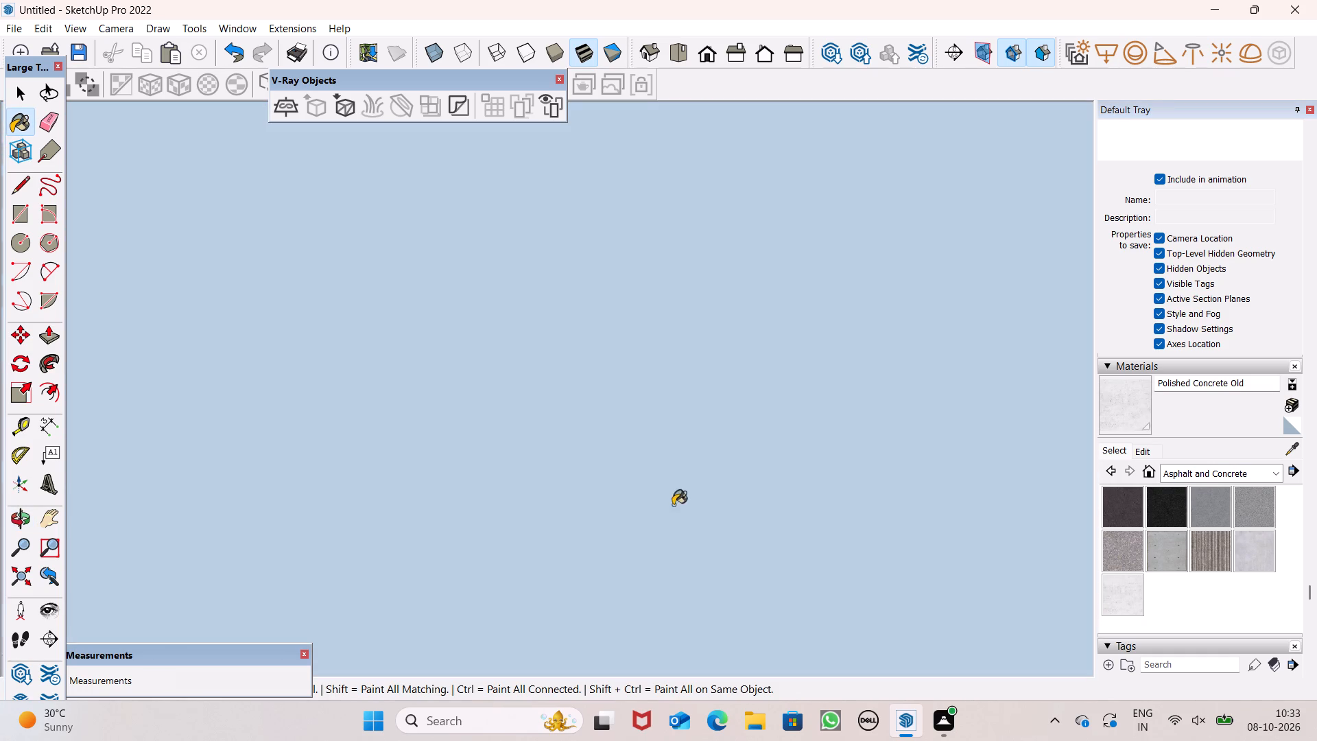
middle_click_drag(666, 527, 1222, 528)
left_click(707, 57)
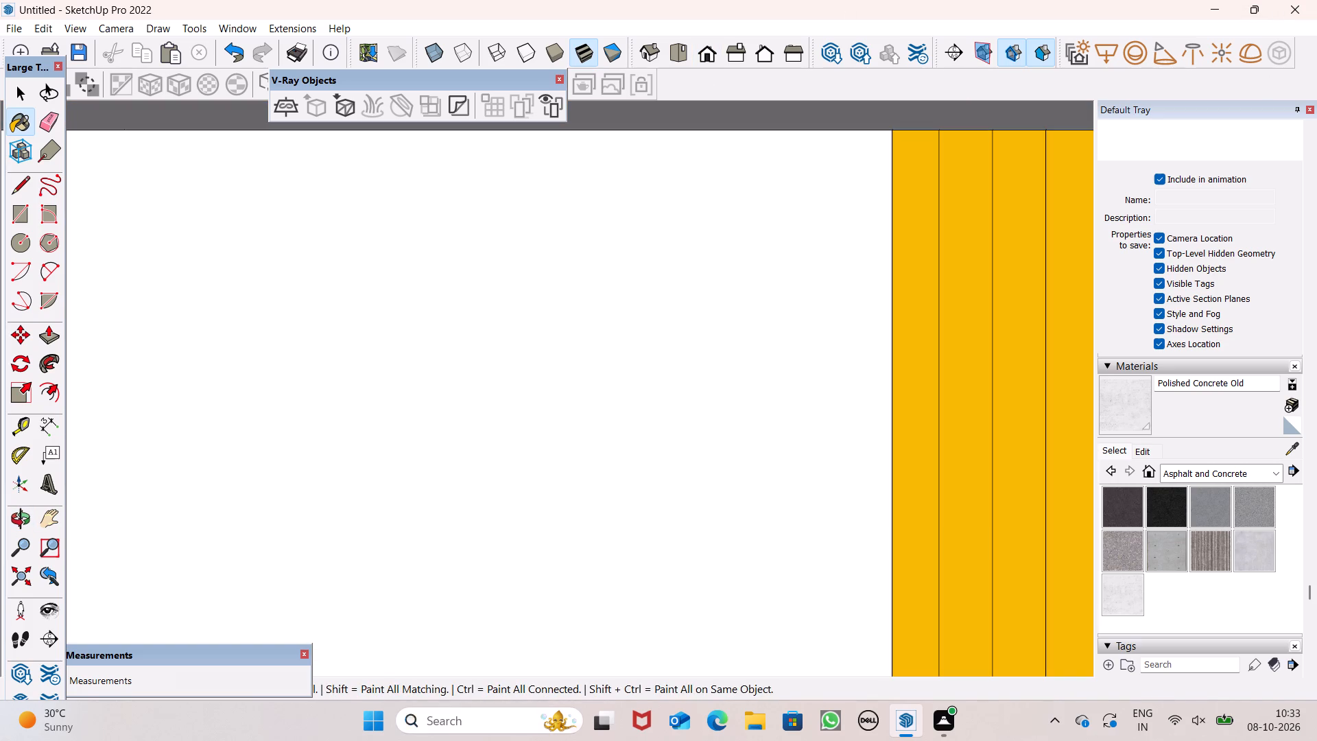
scroll(690, 740, "down", 3)
scroll(973, 471, "down", 8)
key("space")
scroll(886, 430, "down", 6)
scroll(894, 364, "down", 10)
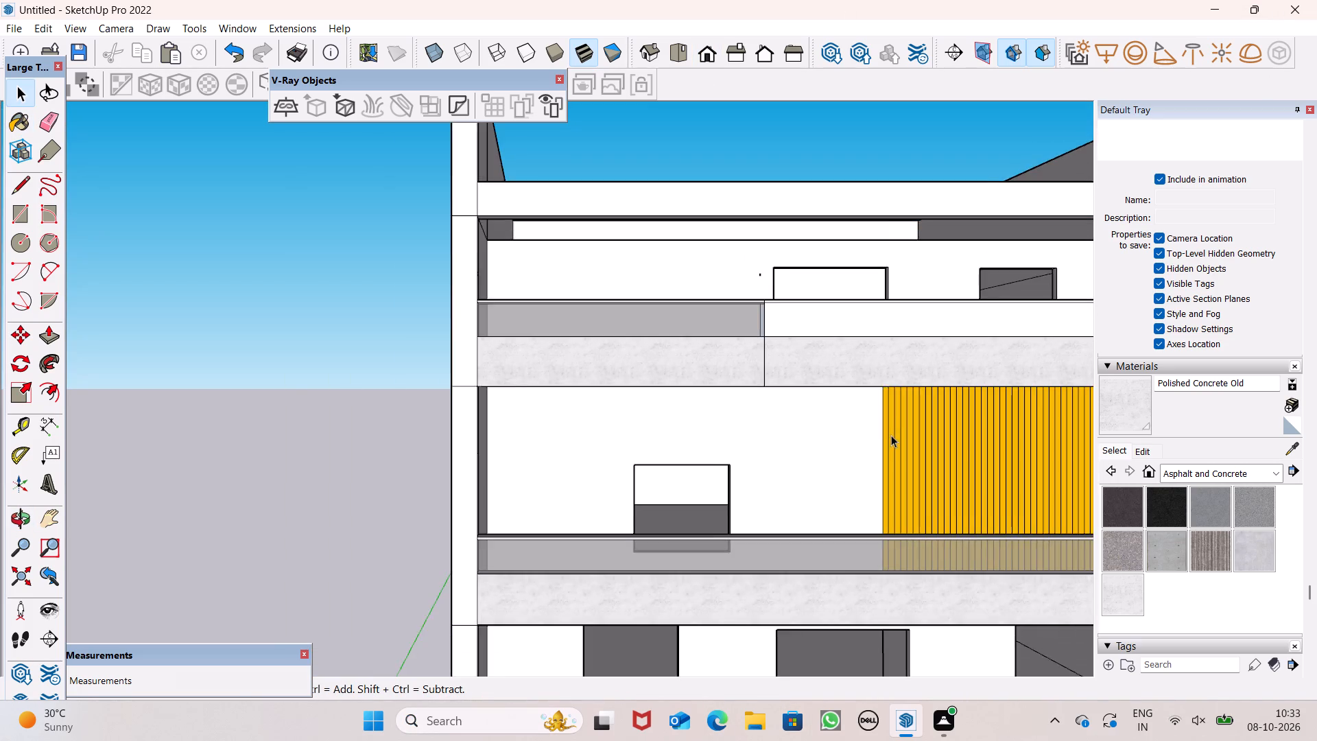
scroll(891, 435, "down", 2)
scroll(891, 435, "up", 1)
scroll(891, 435, "down", 2)
scroll(960, 387, "down", 3)
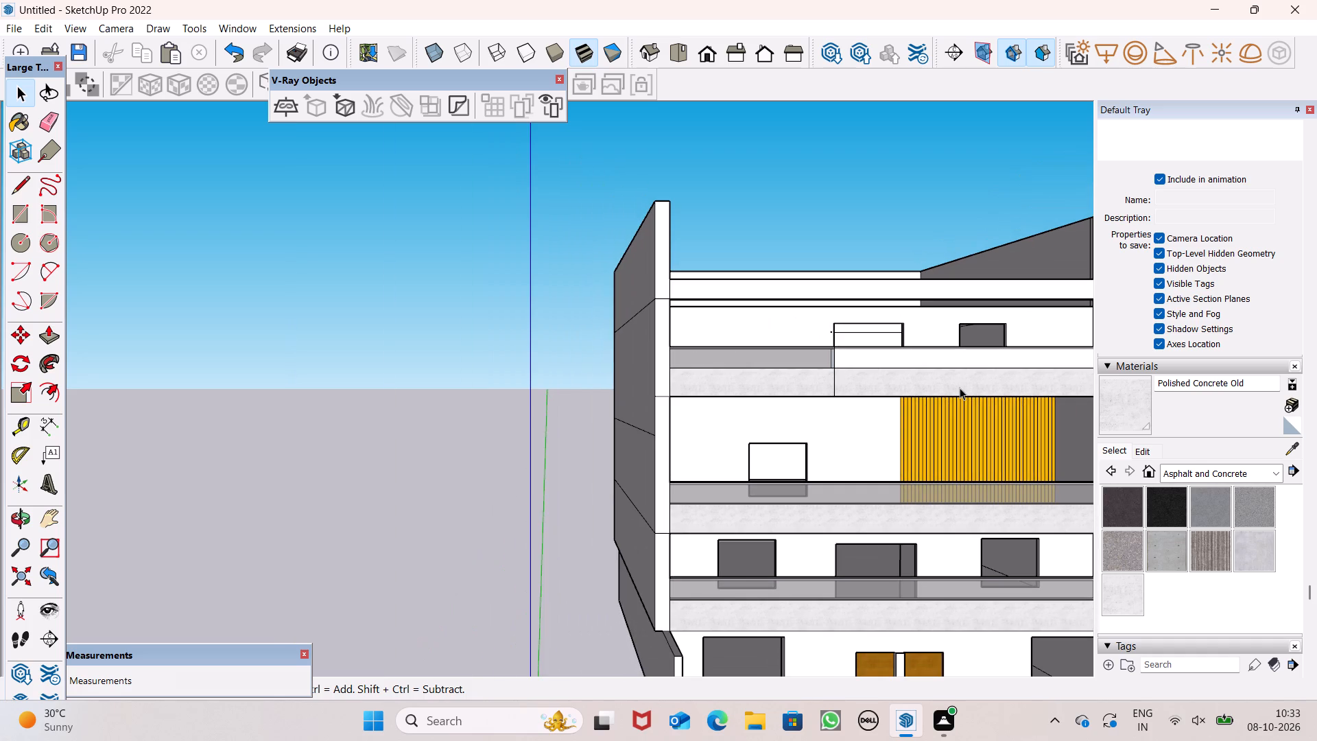
scroll(693, 247, "down", 11)
Inspect the building's open roof, side walls and front facade from several angles.
middle_click_drag(941, 327, 804, 361)
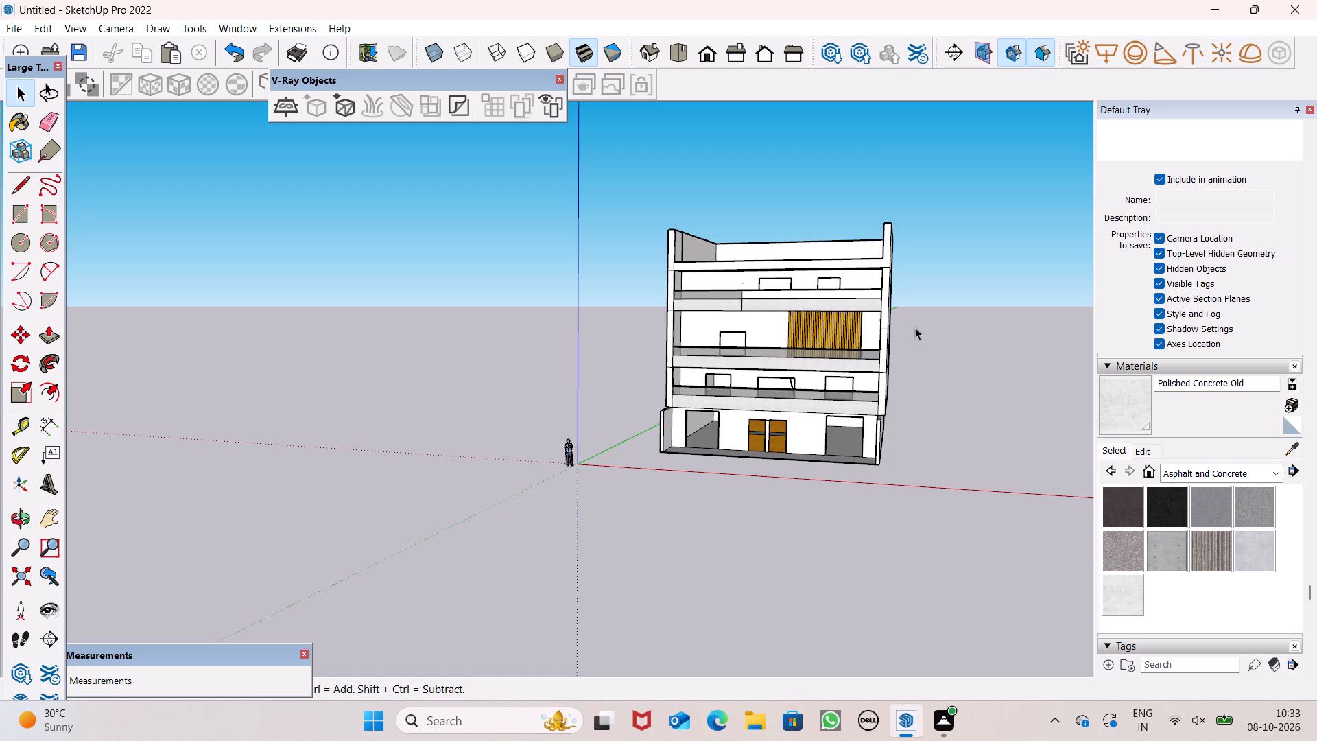
middle_click_drag(833, 243, 892, 551)
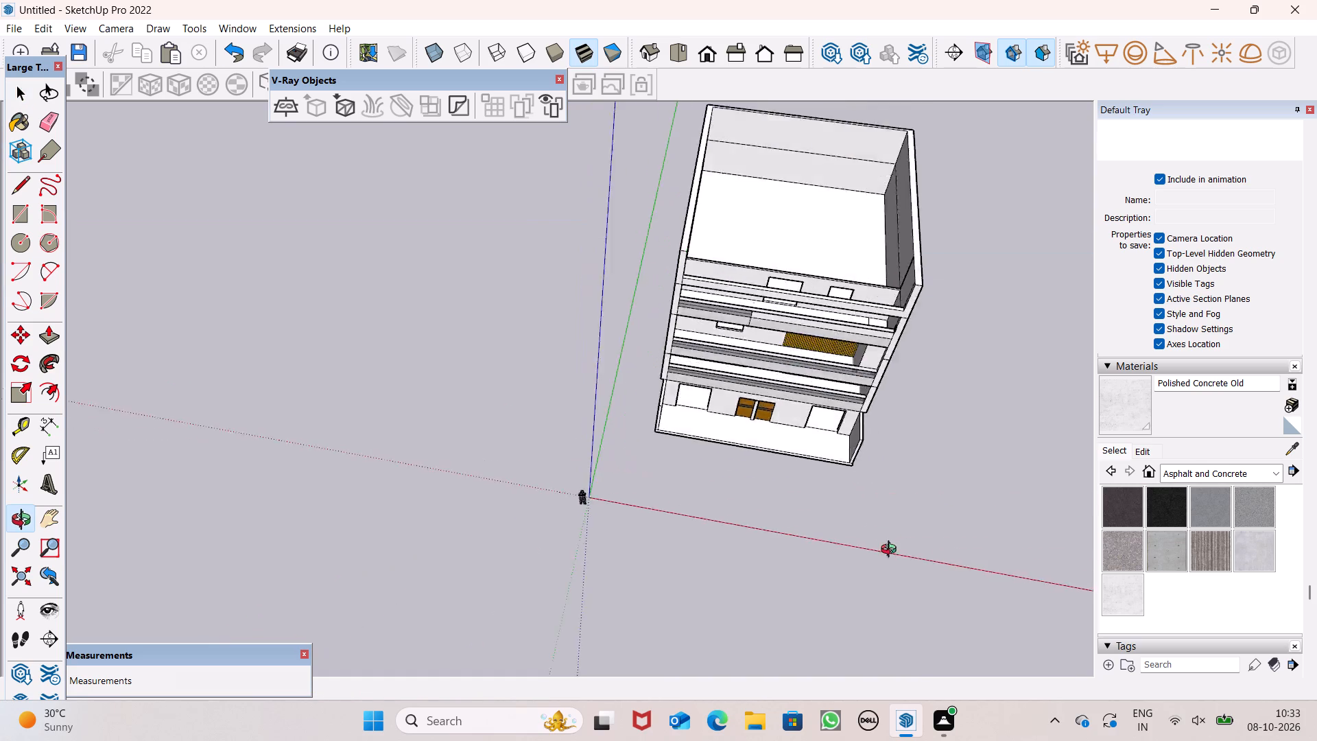
middle_click_drag(892, 551, 414, 553)
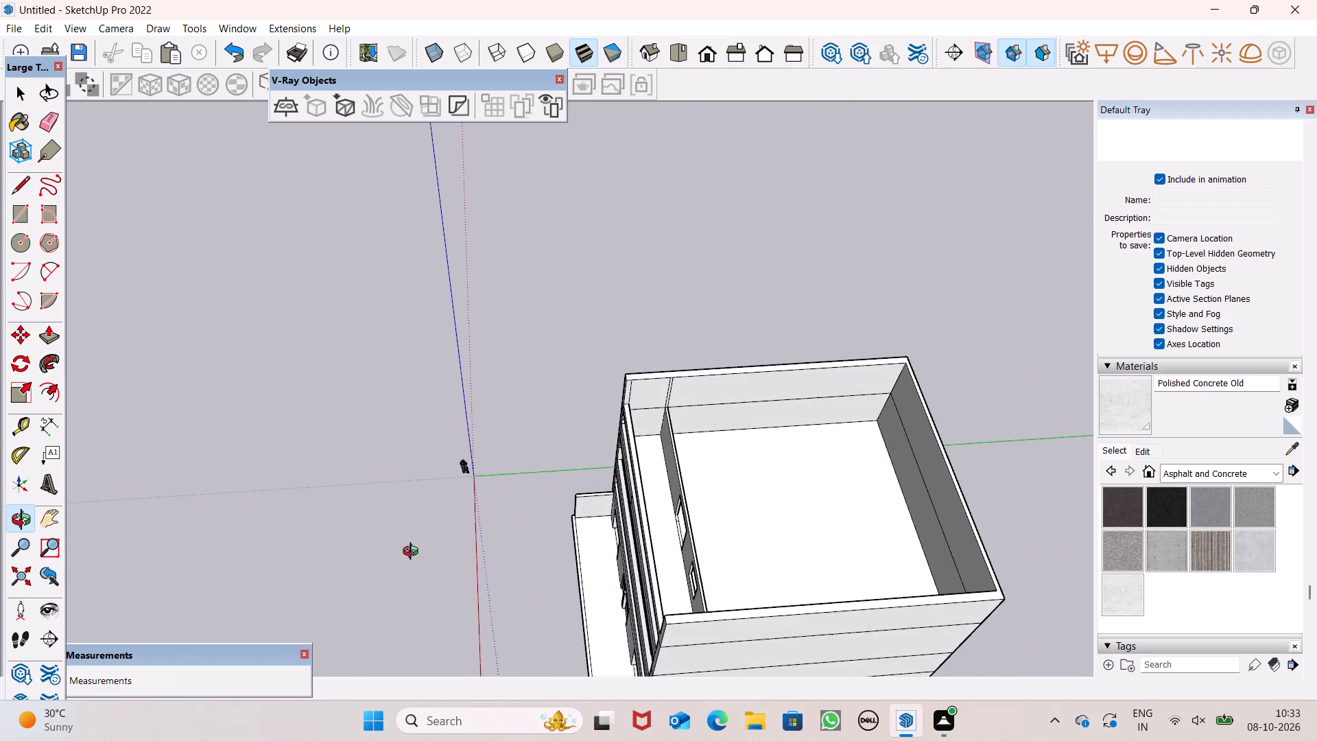
middle_click_drag(414, 553, 413, 541)
scroll(605, 403, "down", 4)
middle_click_drag(742, 506, 469, 282)
scroll(577, 409, "up", 4)
middle_click_drag(619, 476, 1223, 425)
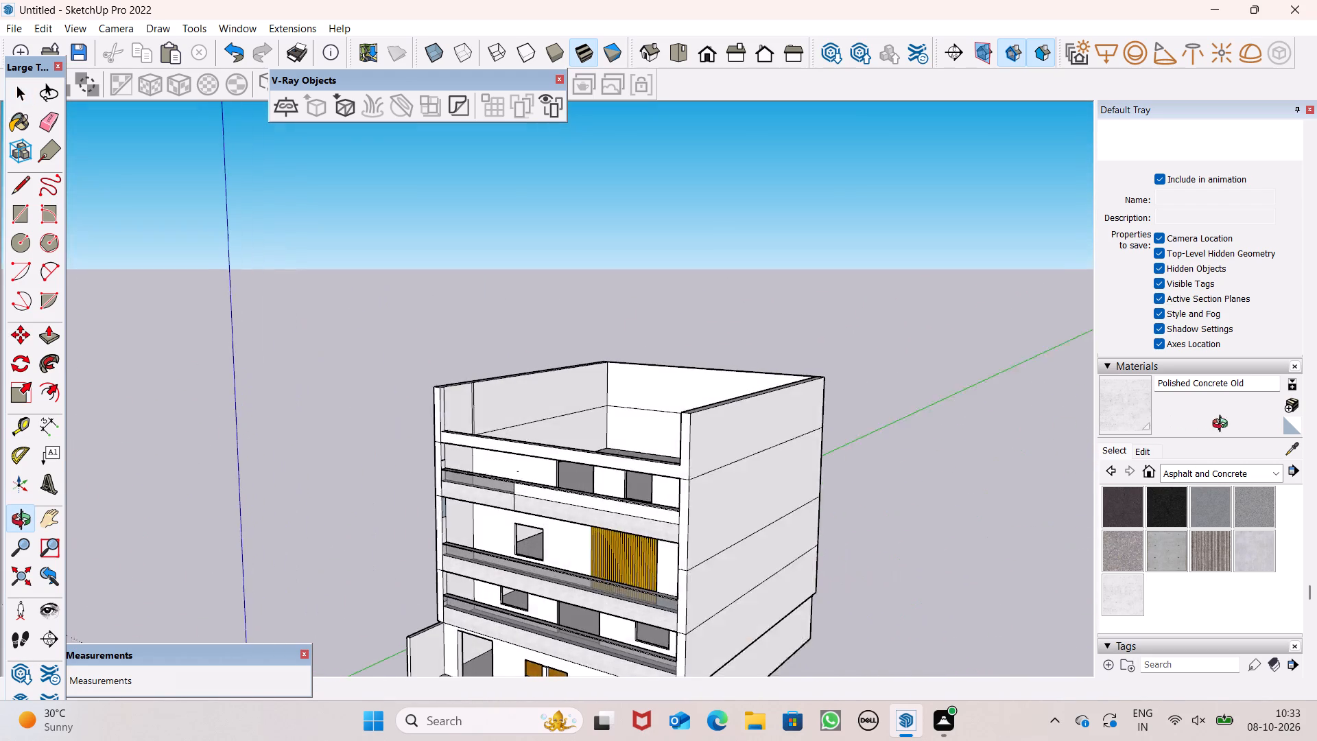
middle_click_drag(1223, 425, 1245, 421)
scroll(620, 318, "up", 1)
middle_click_drag(621, 327, 153, 481)
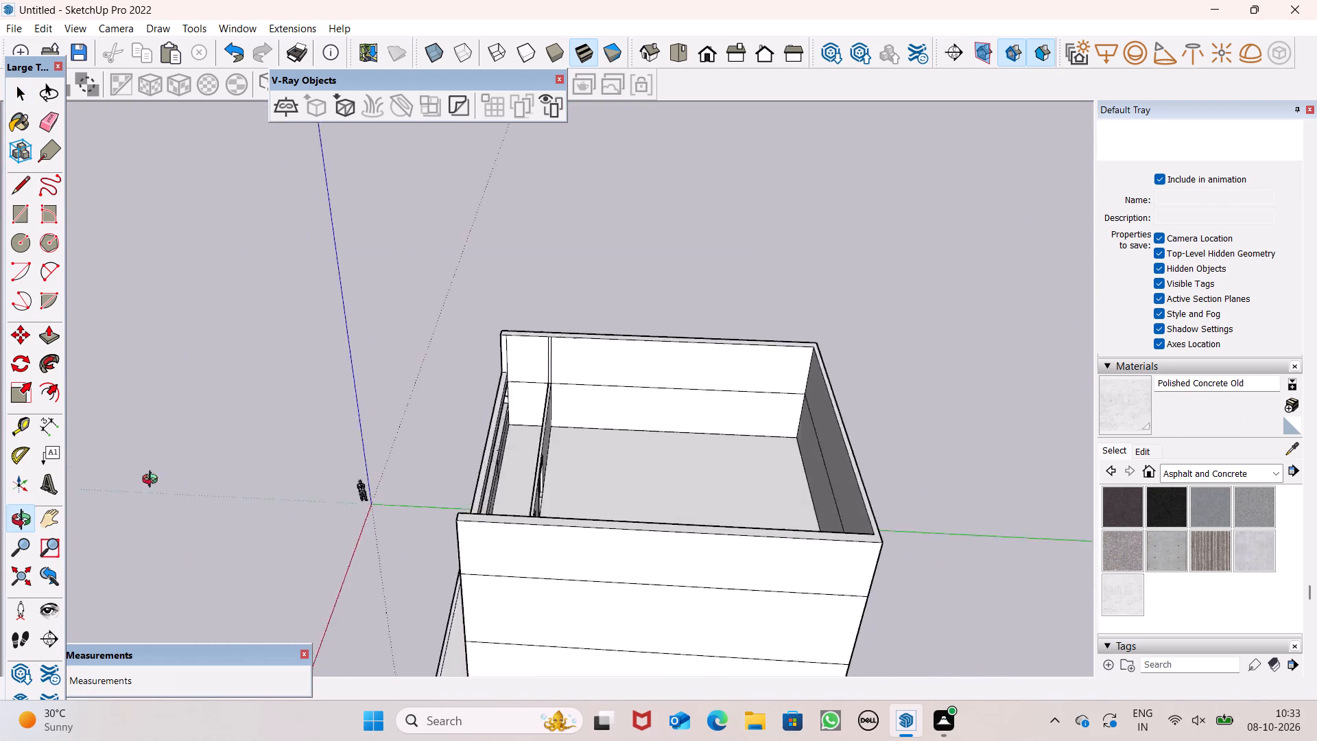
Draw a short line, about 1' 5" long, where the dividing wall's top meets the side wall to close the main roof face.
middle_click_drag(153, 481, 0, 379)
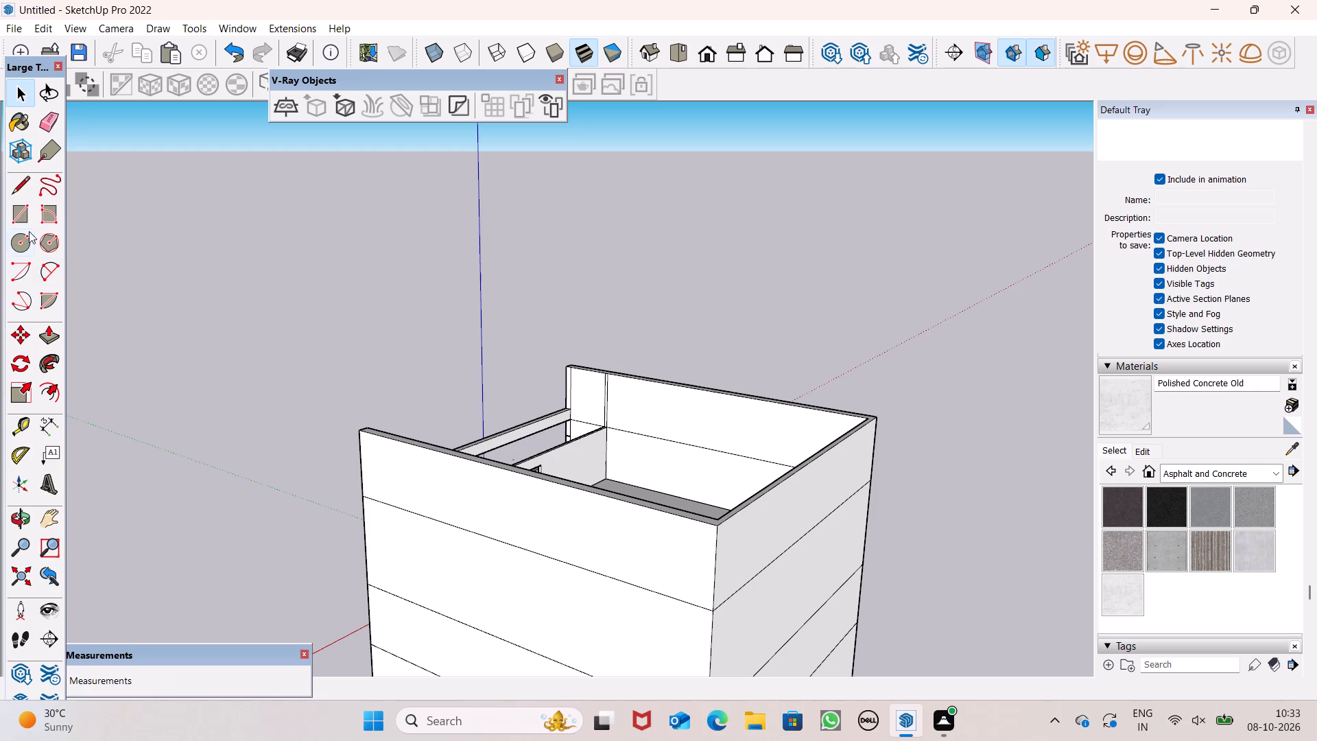
left_click(28, 189)
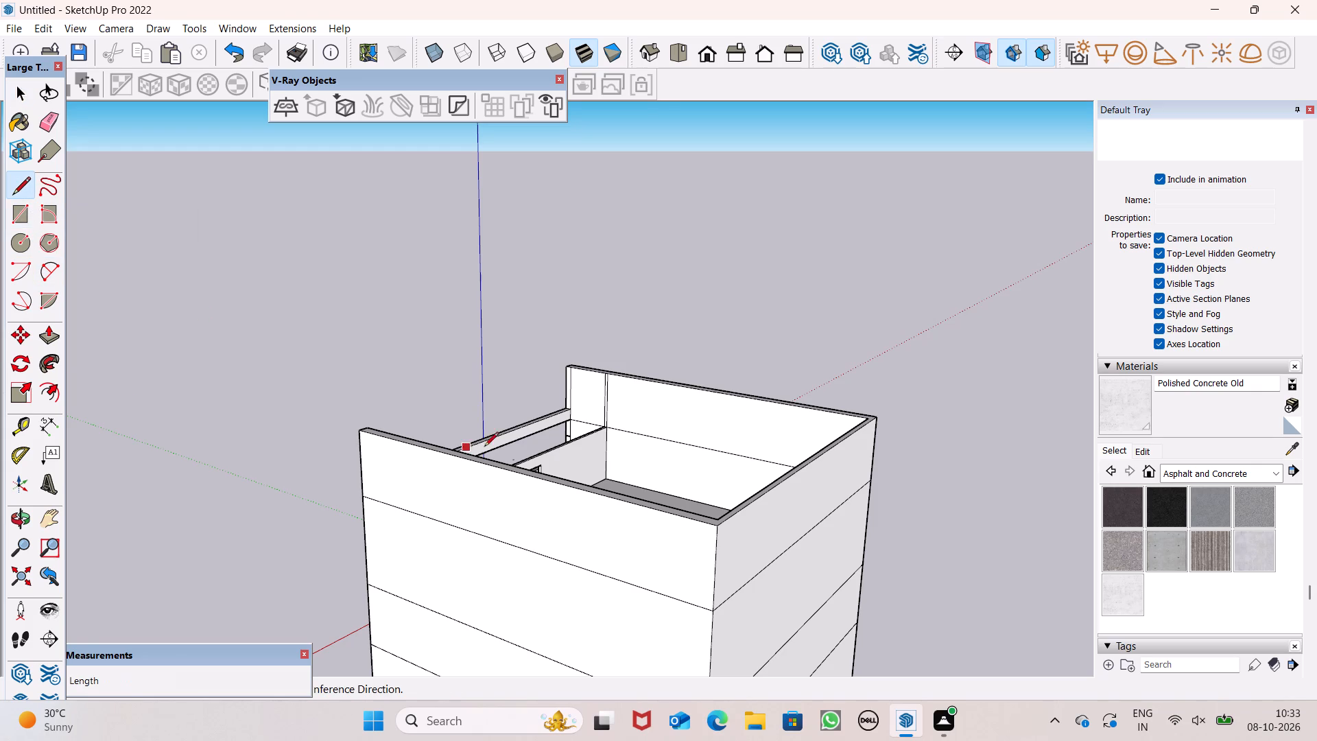
scroll(667, 463, "up", 7)
scroll(554, 417, "up", 3)
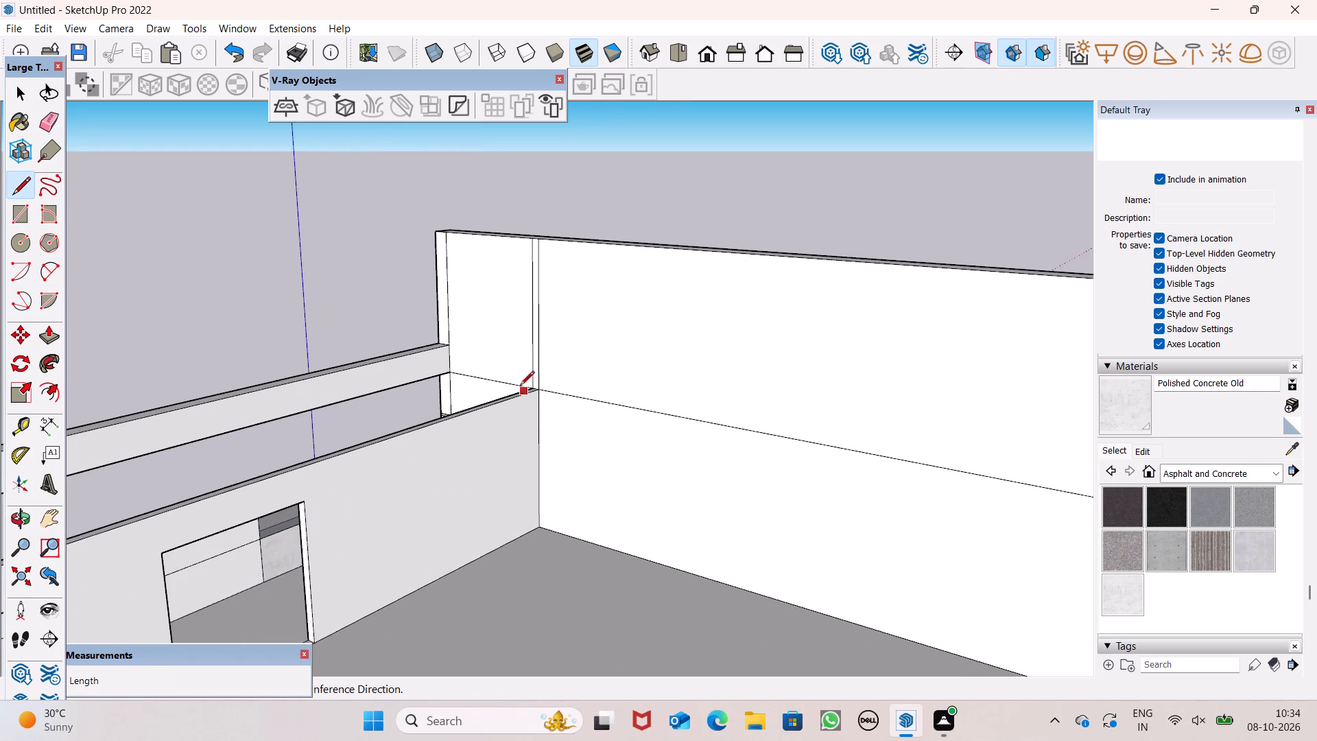
scroll(541, 400, "up", 1)
scroll(544, 400, "down", 1)
scroll(544, 400, "up", 2)
left_click(541, 392)
left_click(554, 393)
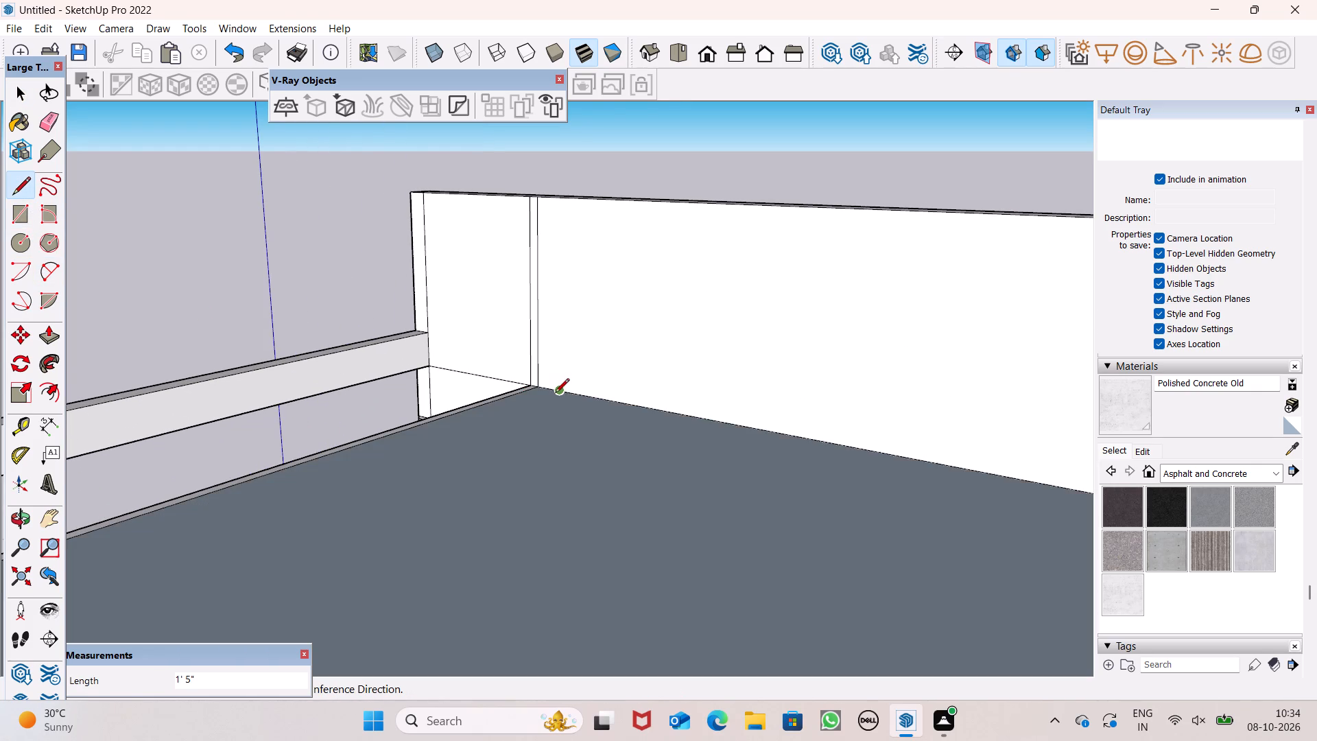
Draw a line about 7' 8" long along the side wall from the front parapet to the dividing wall, closing the front roof strip.
scroll(574, 380, "down", 3)
scroll(636, 412, "down", 9)
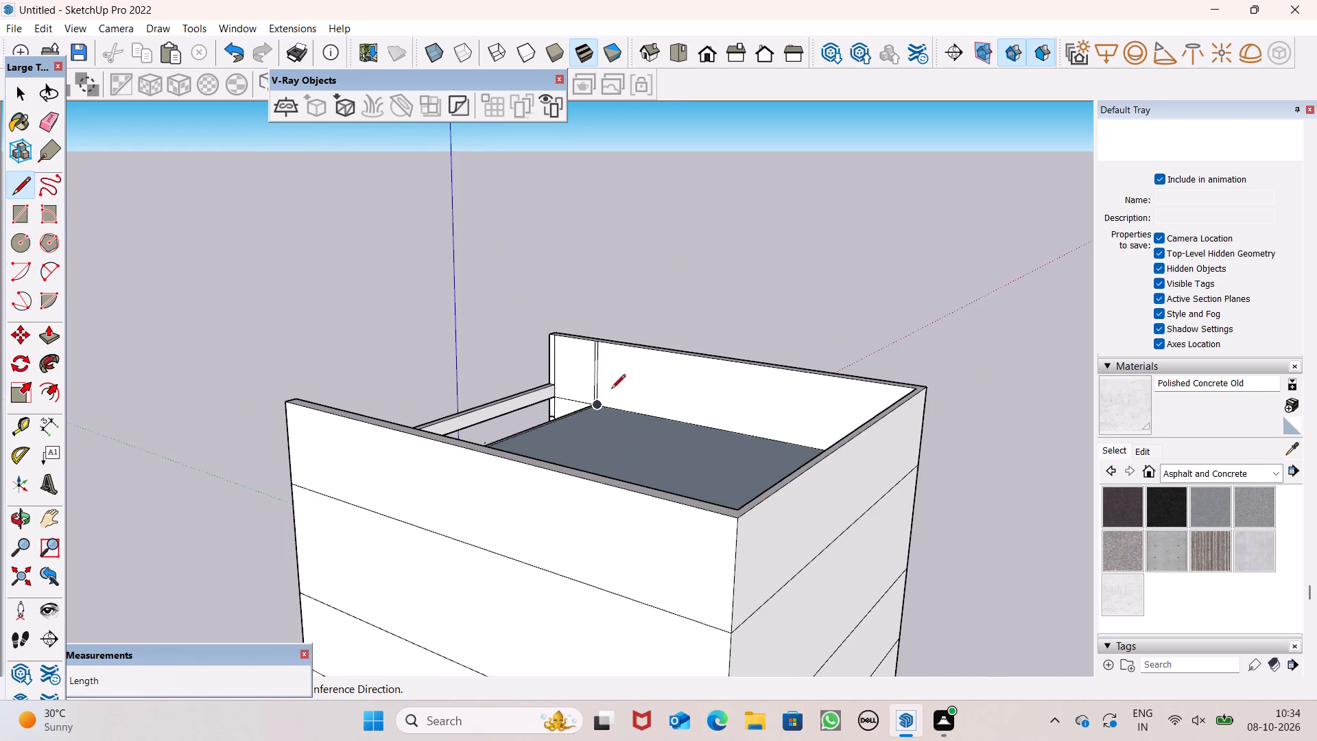
scroll(604, 379, "up", 3)
scroll(564, 430, "up", 7)
left_click(516, 379)
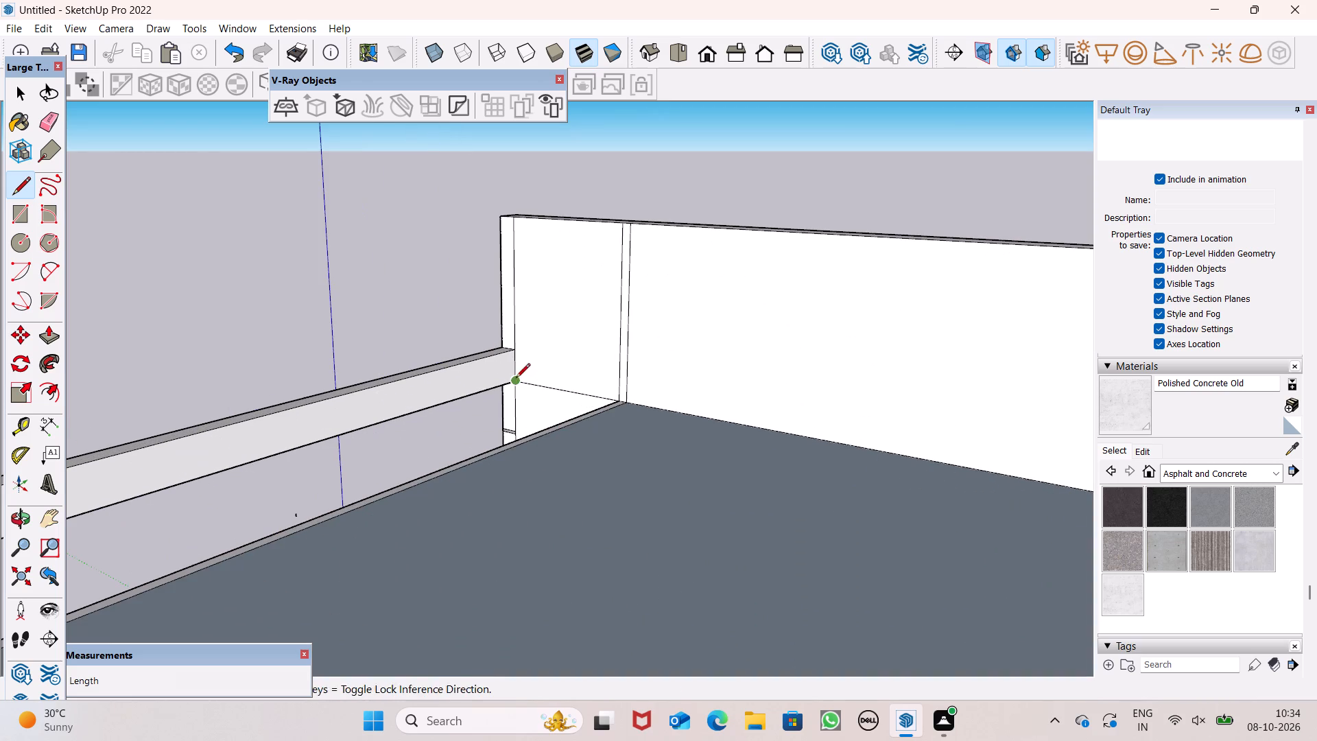
left_click(610, 399)
Push/Pull the main roof face by 1" to give it thickness.
scroll(687, 389, "down", 13)
middle_click_drag(750, 471, 1315, 379)
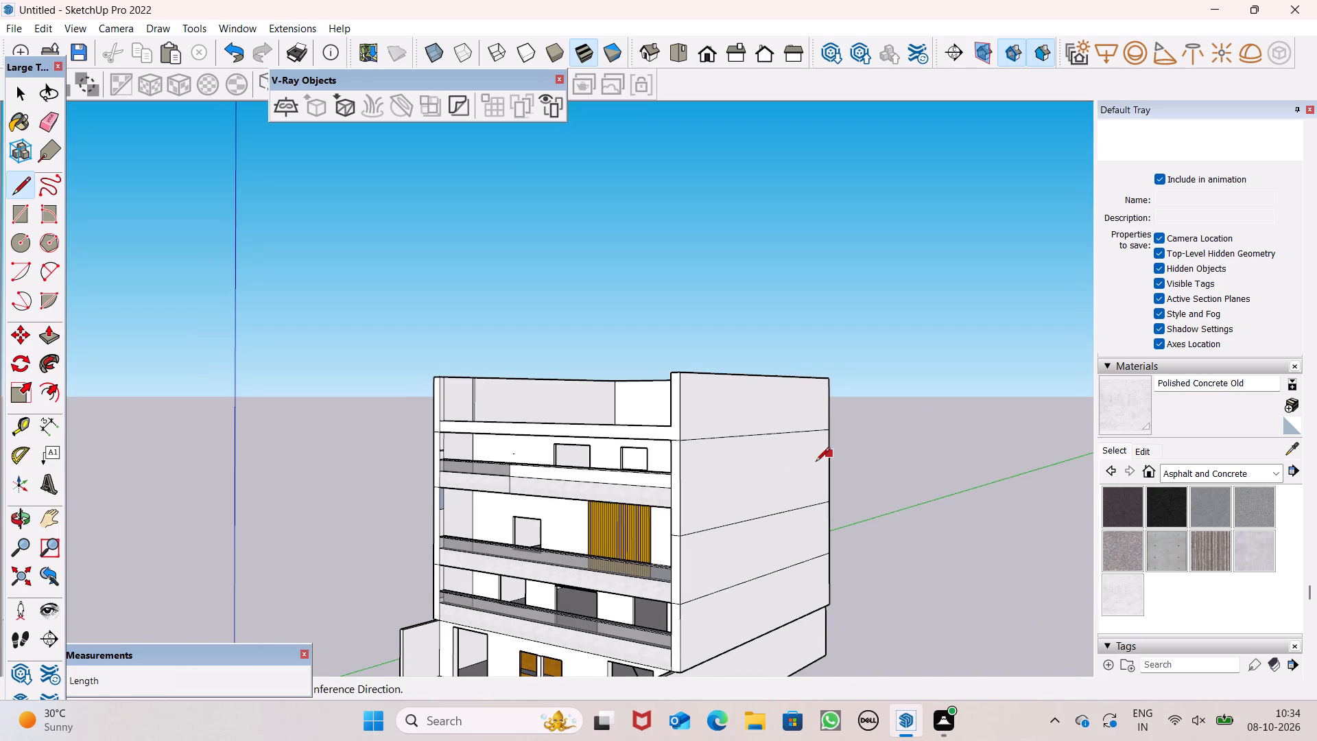
middle_click_drag(627, 439, 915, 563)
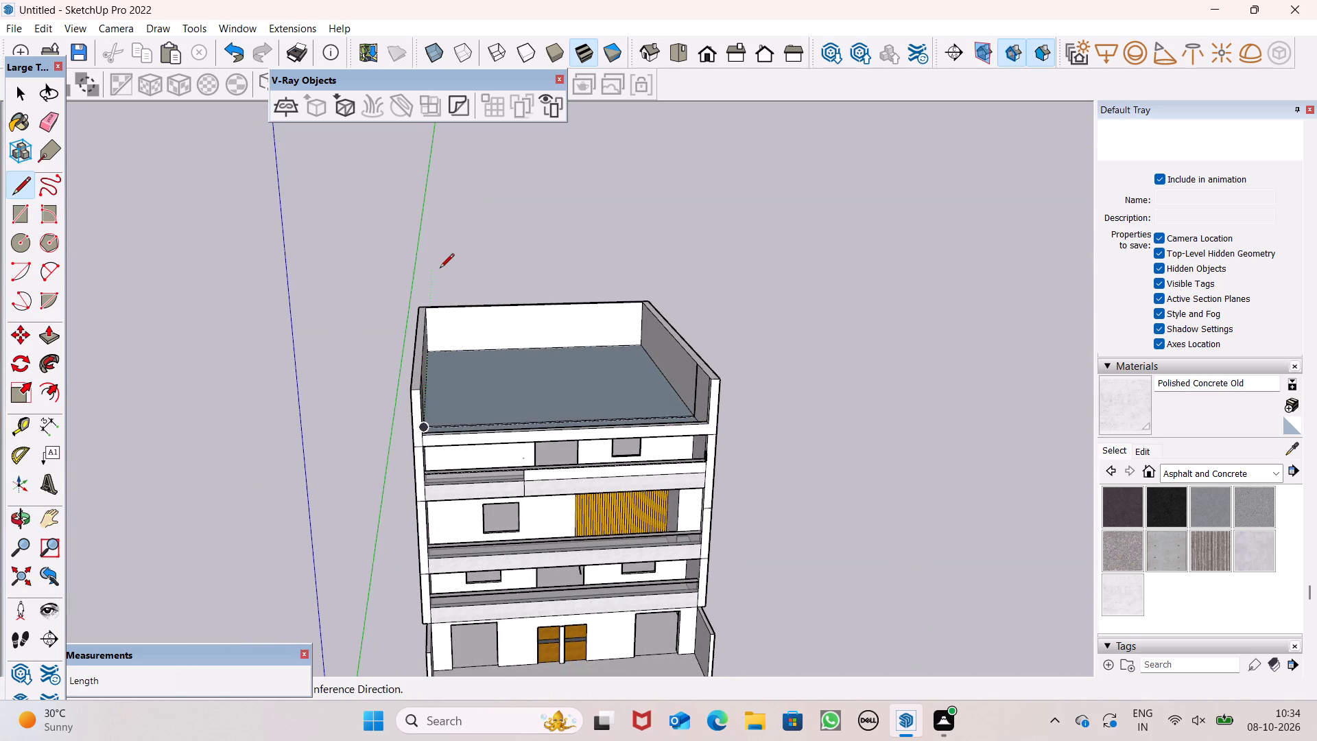
scroll(440, 269, "down", 2)
key("space")
middle_click_drag(499, 348, 451, 390)
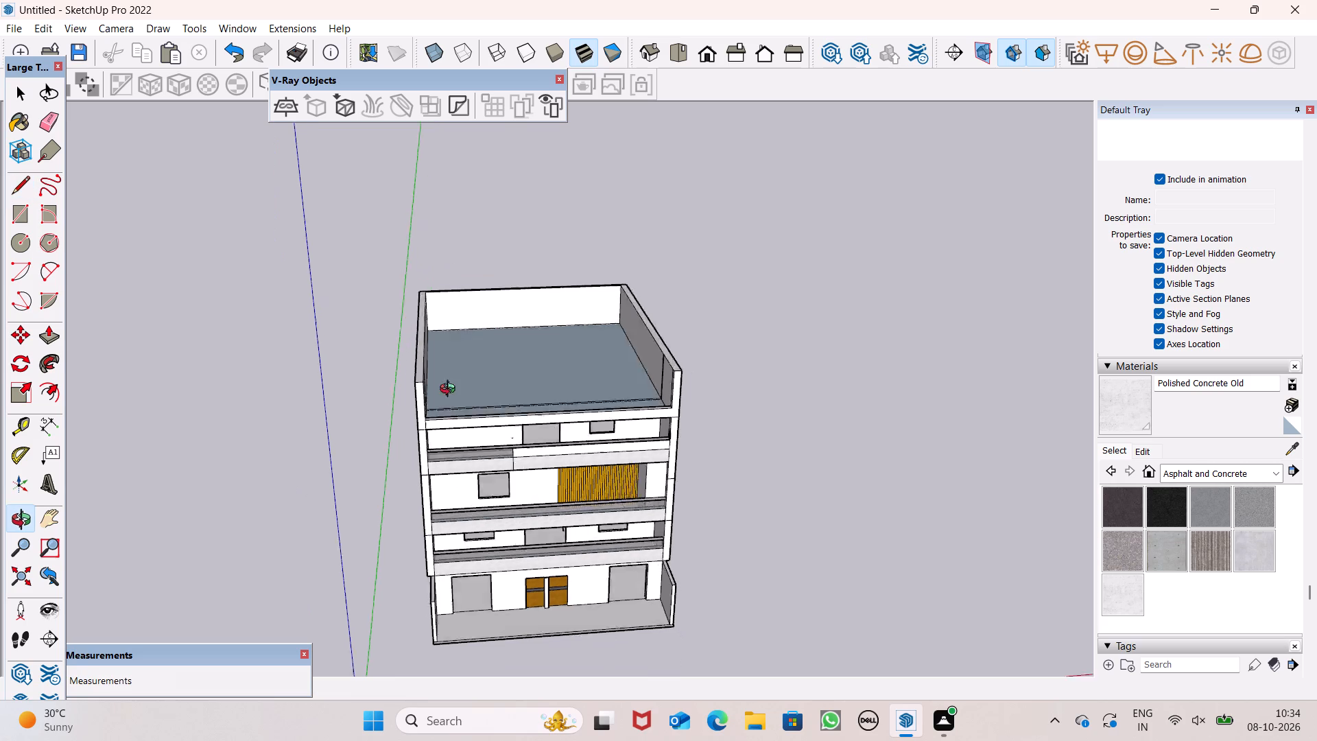
middle_click_drag(451, 390, 224, 563)
scroll(132, 305, "up", 2)
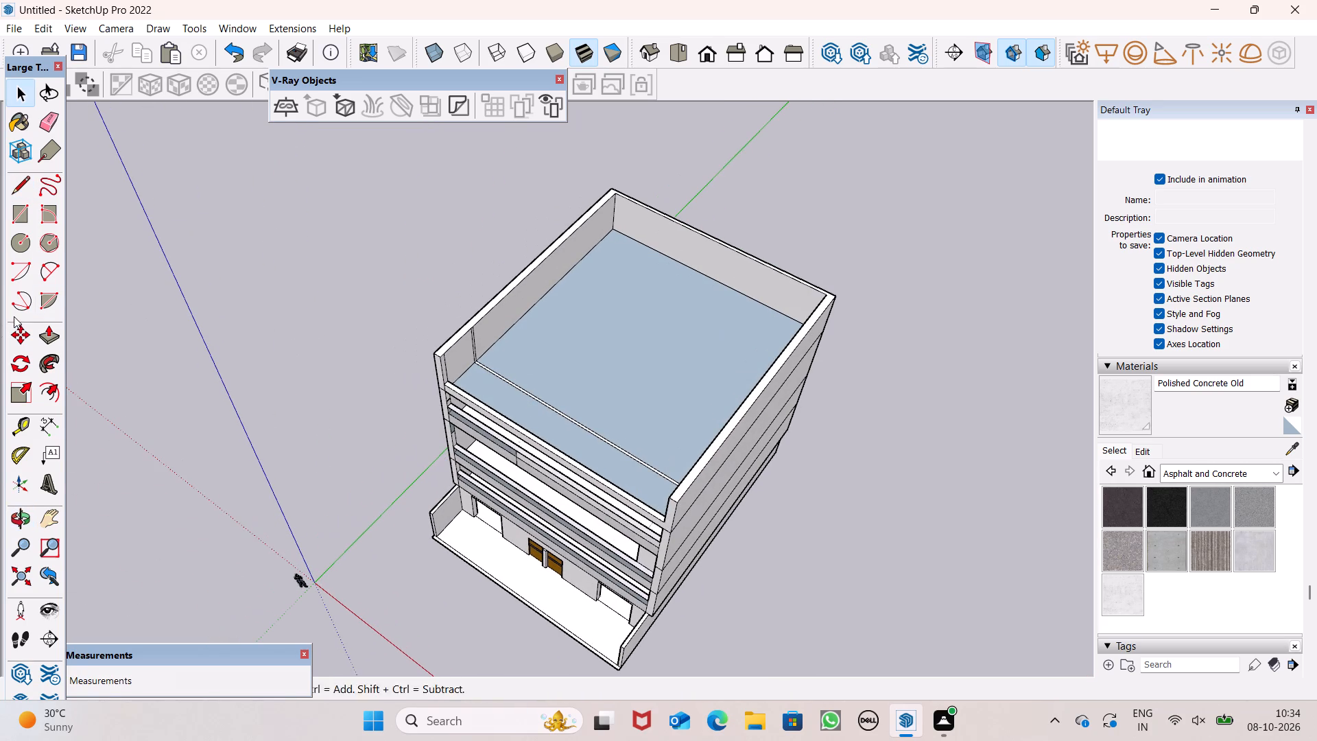
left_click_drag(45, 334, 55, 334)
scroll(637, 407, "up", 6)
left_click_drag(651, 410, 650, 405)
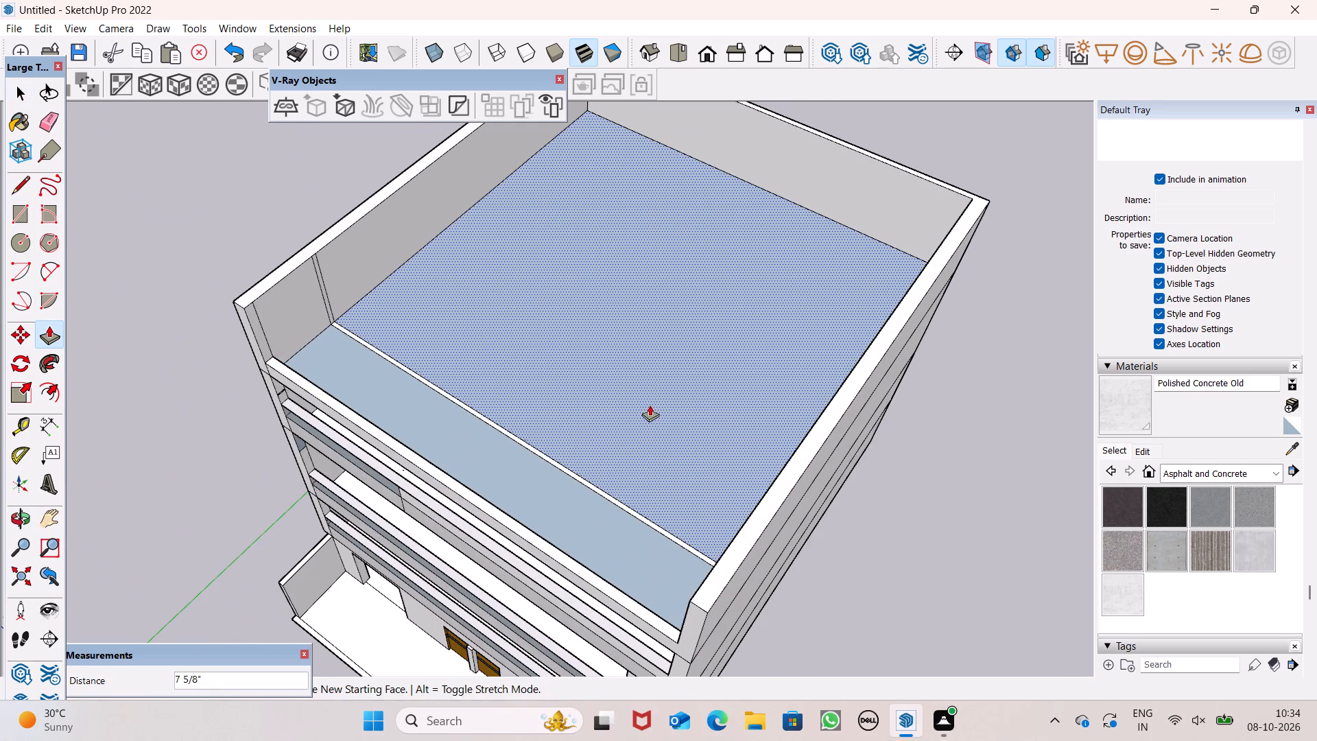
left_click_drag(650, 405, 660, 413)
key("1")
key("shift+quotedbl")
key("Return")
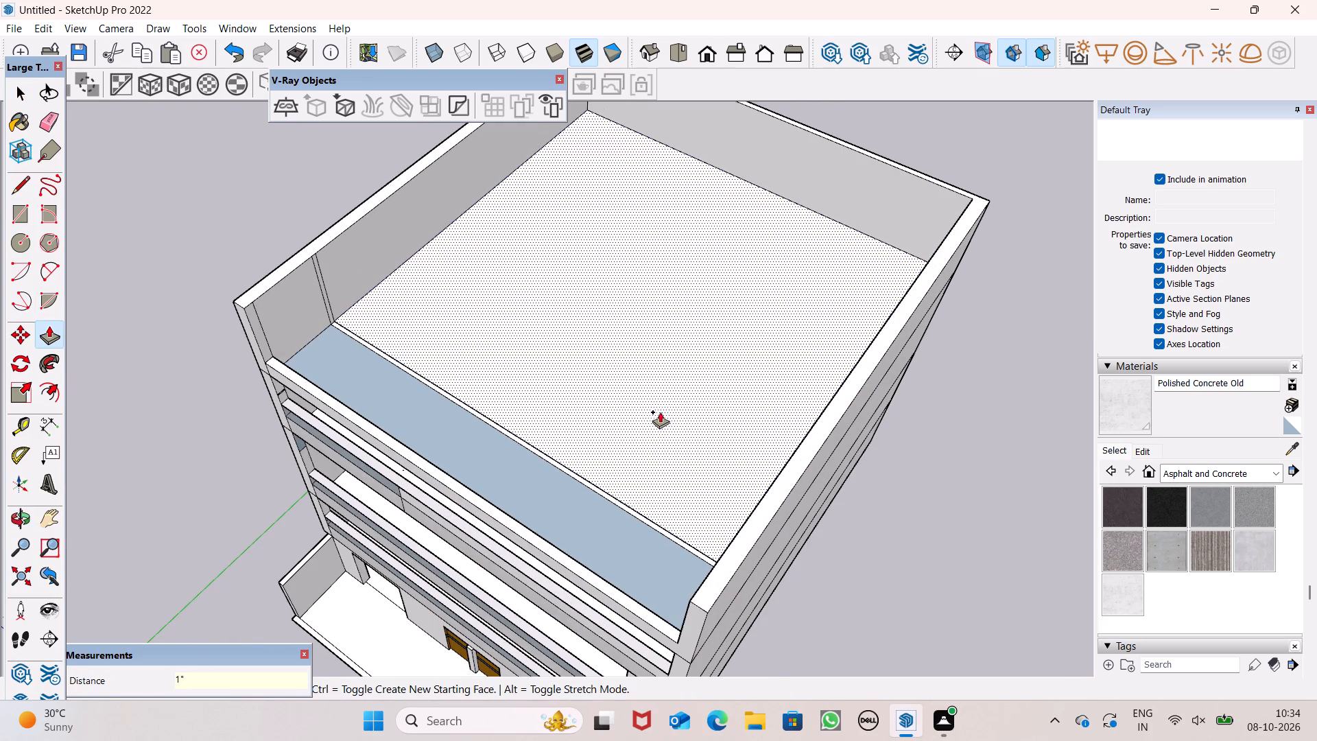
Raise the narrow front roof strip between the main roof and the front parapet by 1".
left_click_drag(511, 471, 576, 443)
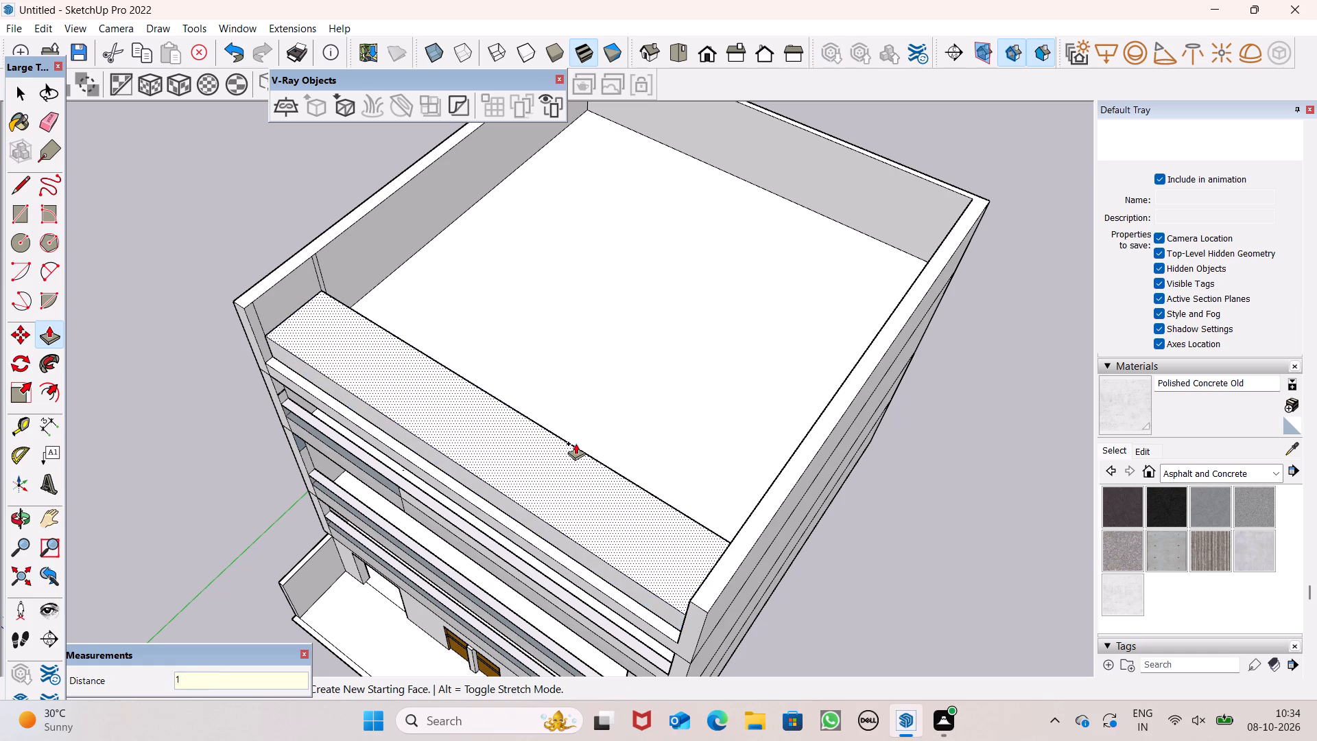
key("1")
left_click_drag(576, 443, 580, 441)
key("shift+quotedbl")
key("Return")
scroll(569, 368, "down", 5)
middle_click_drag(613, 445, 667, 446)
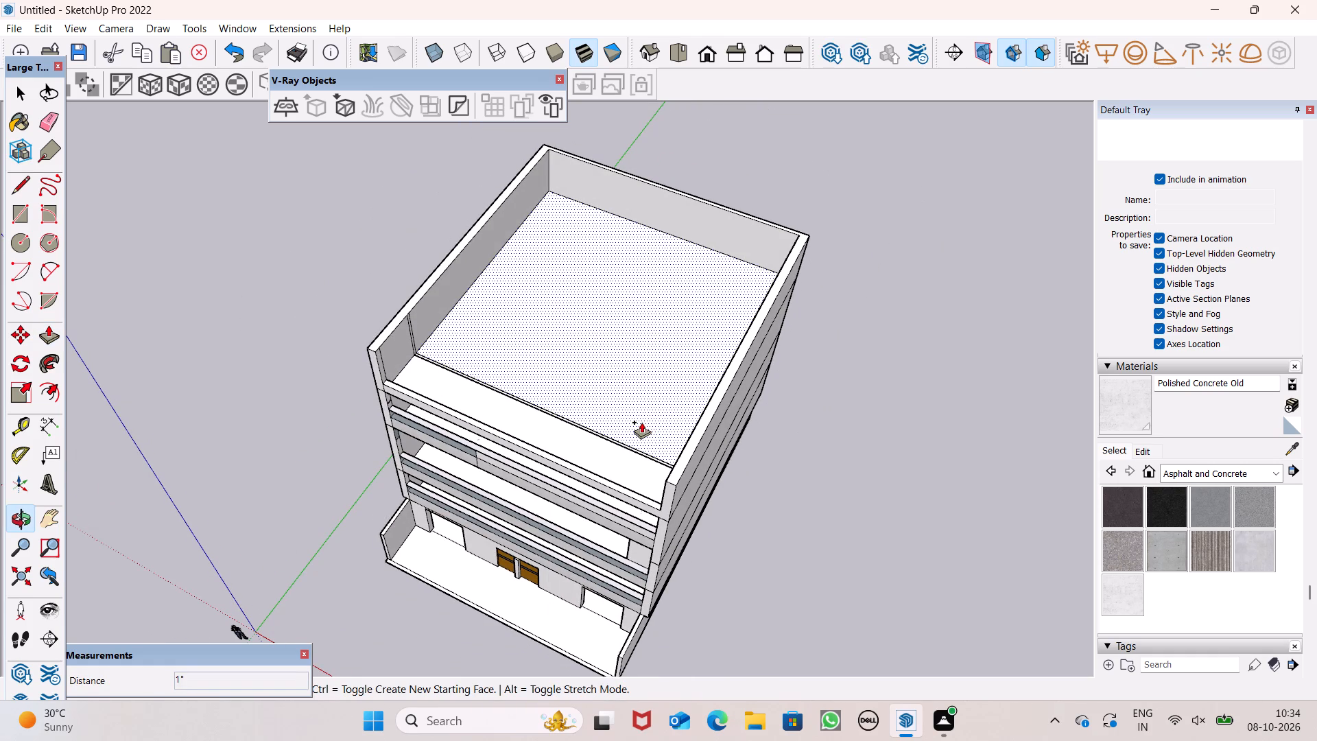
key("space")
Extend the top face of the roof's front beam upward by 1'.
middle_click_drag(532, 437, 554, 395)
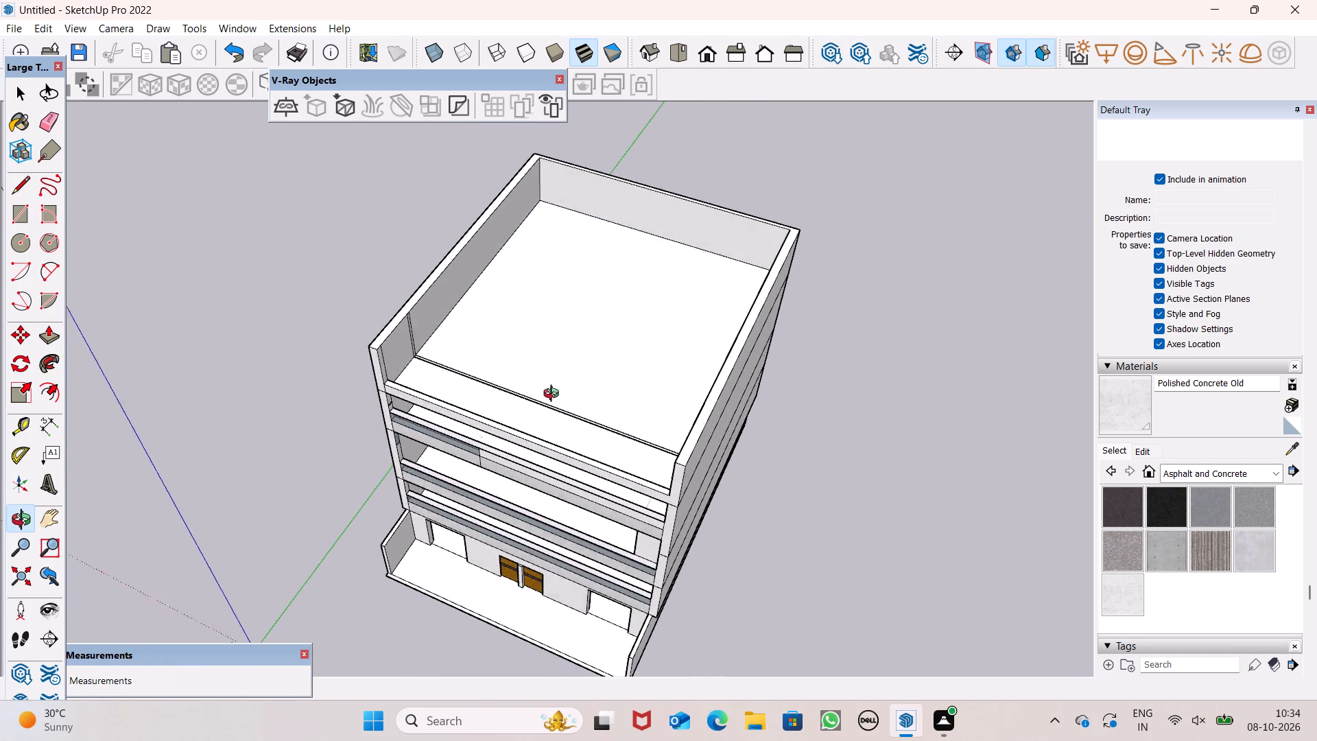
middle_click_drag(554, 395, 643, 164)
scroll(311, 333, "up", 1)
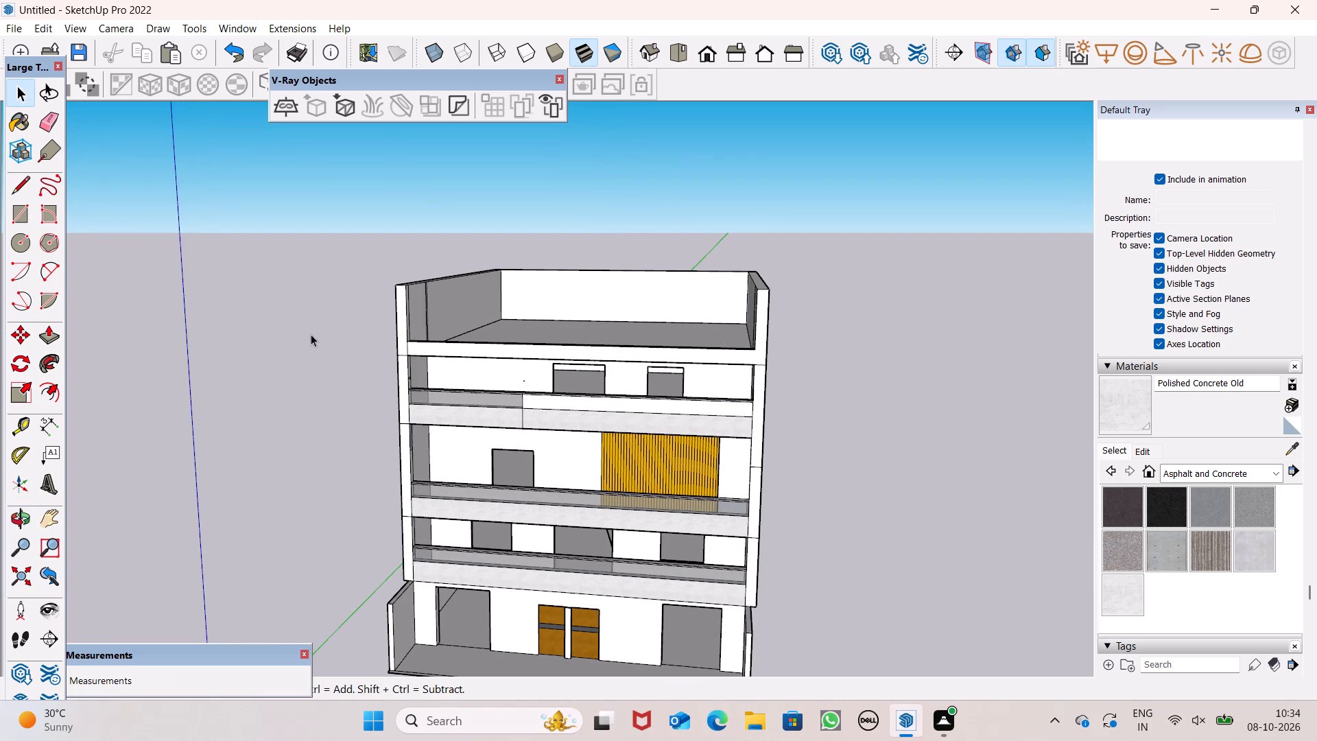
middle_click_drag(479, 461, 496, 539)
scroll(720, 375, "up", 3)
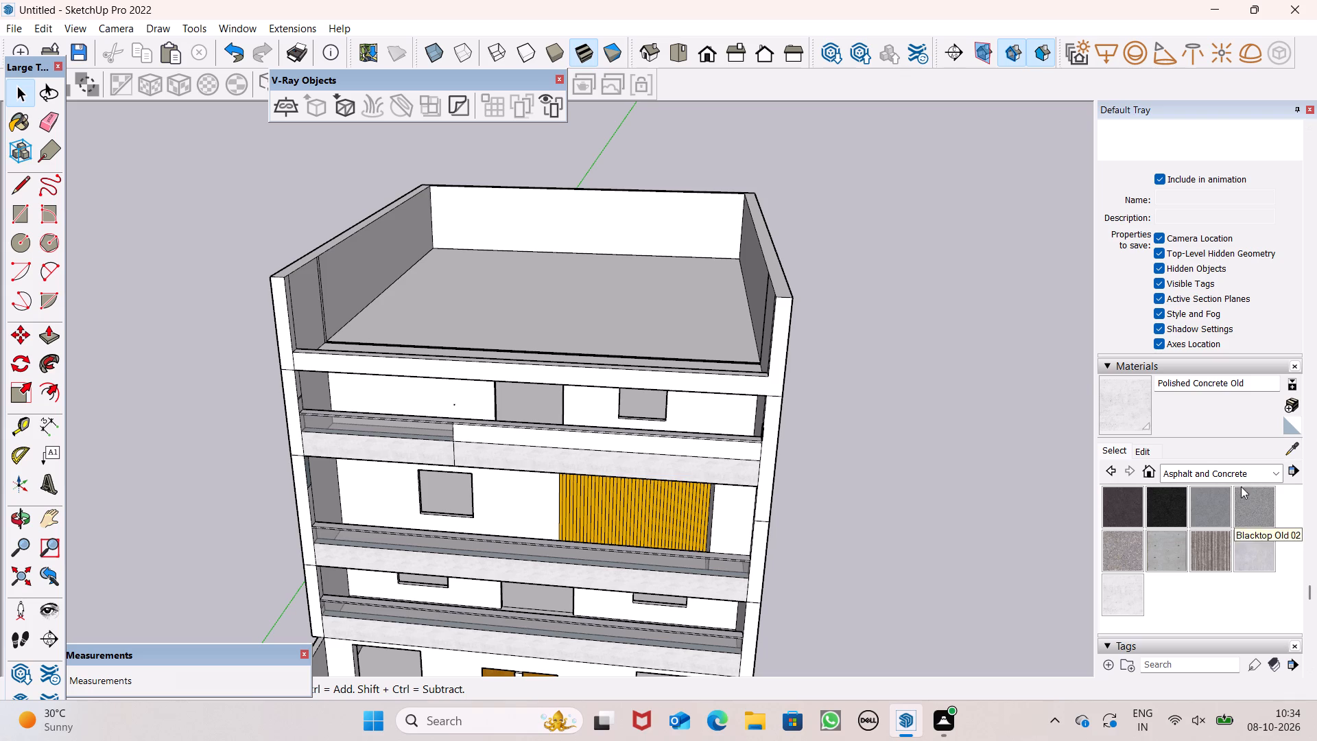
left_click(45, 323)
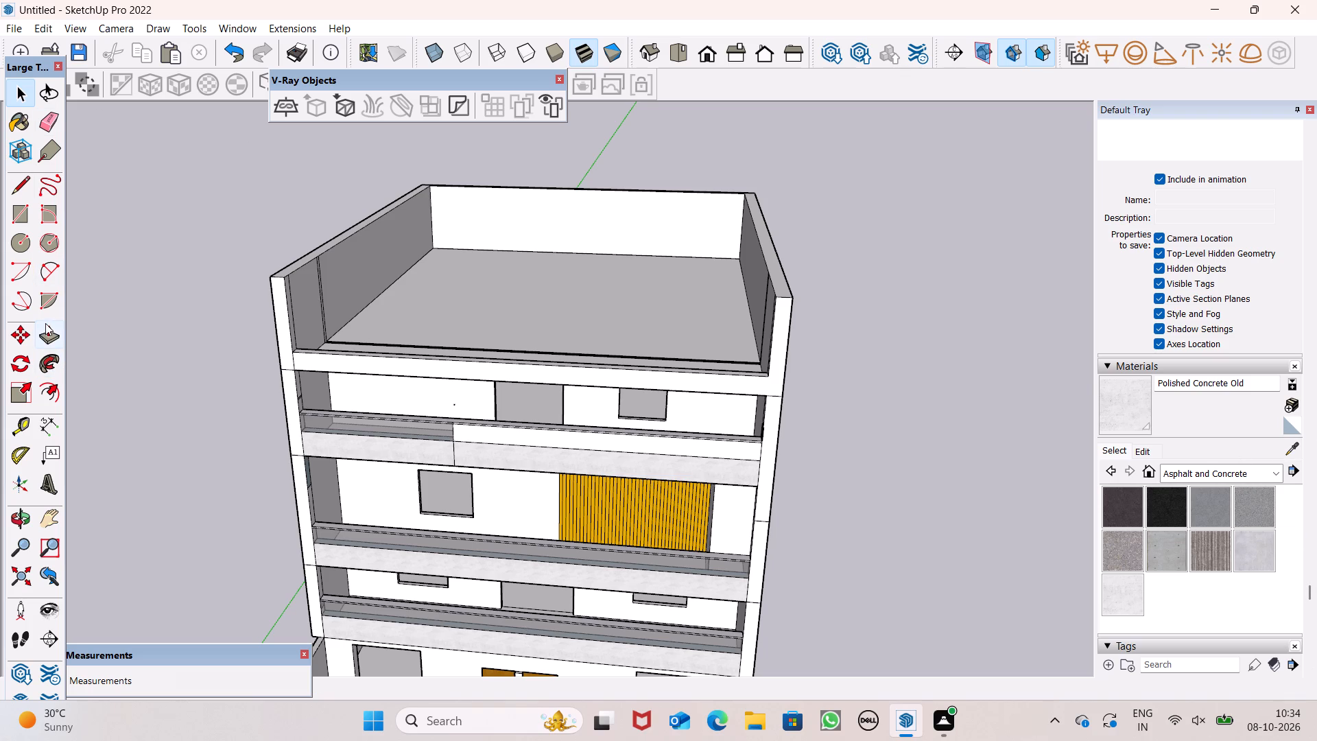
scroll(580, 305, "up", 4)
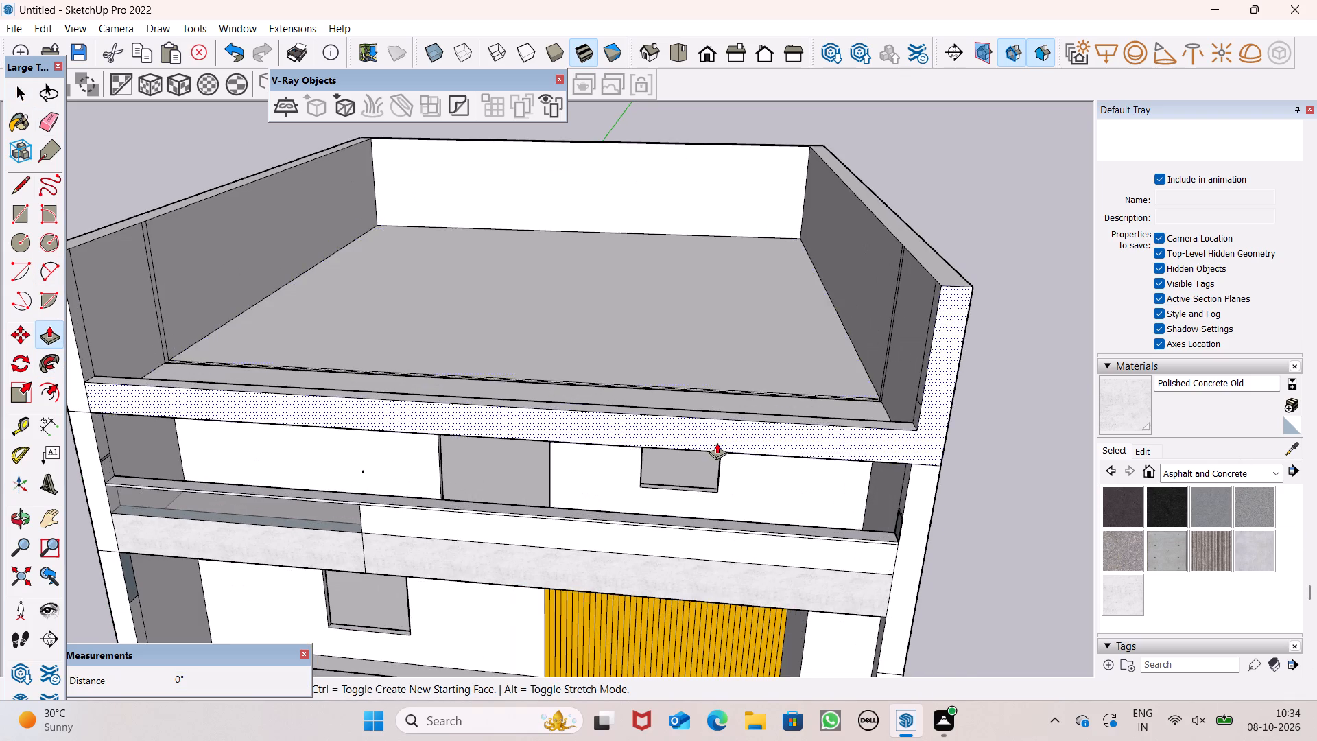
middle_click_drag(717, 456, 722, 564)
scroll(719, 530, "up", 5)
left_click_drag(731, 481, 731, 478)
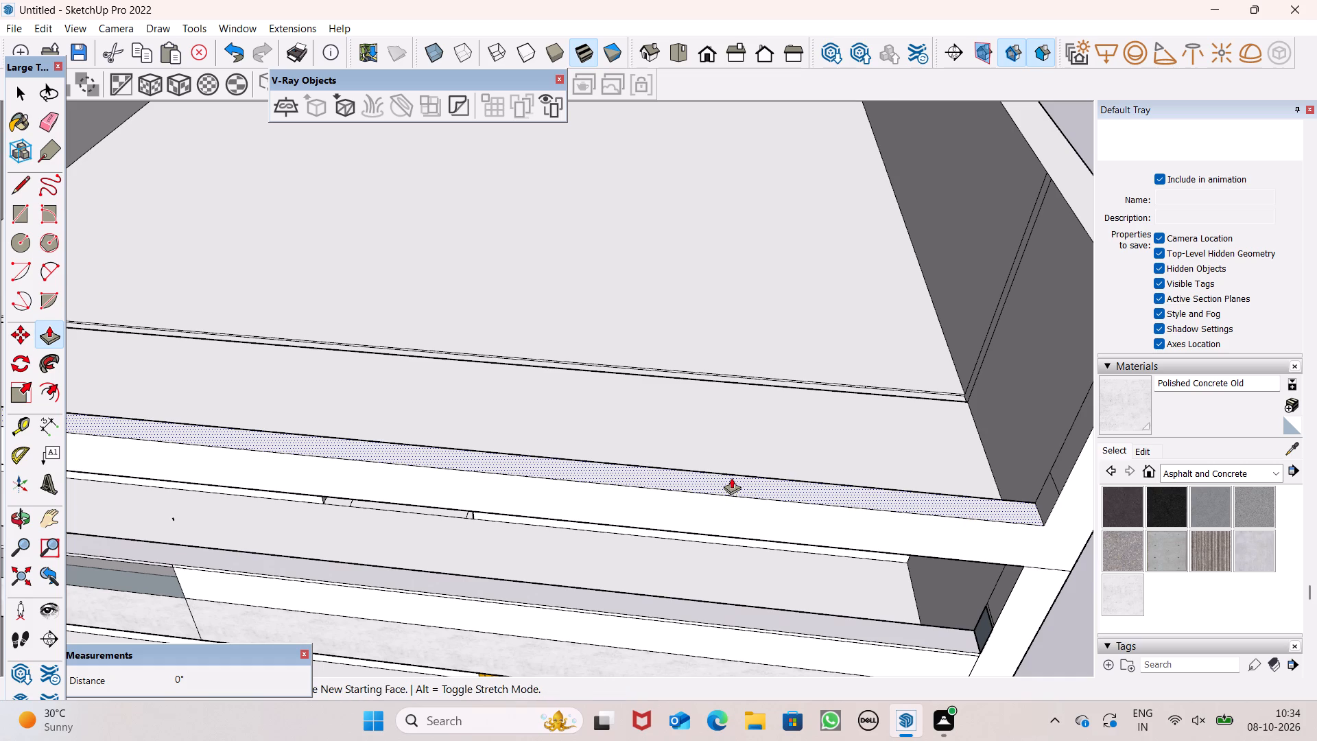
left_click_drag(731, 478, 733, 460)
key("1")
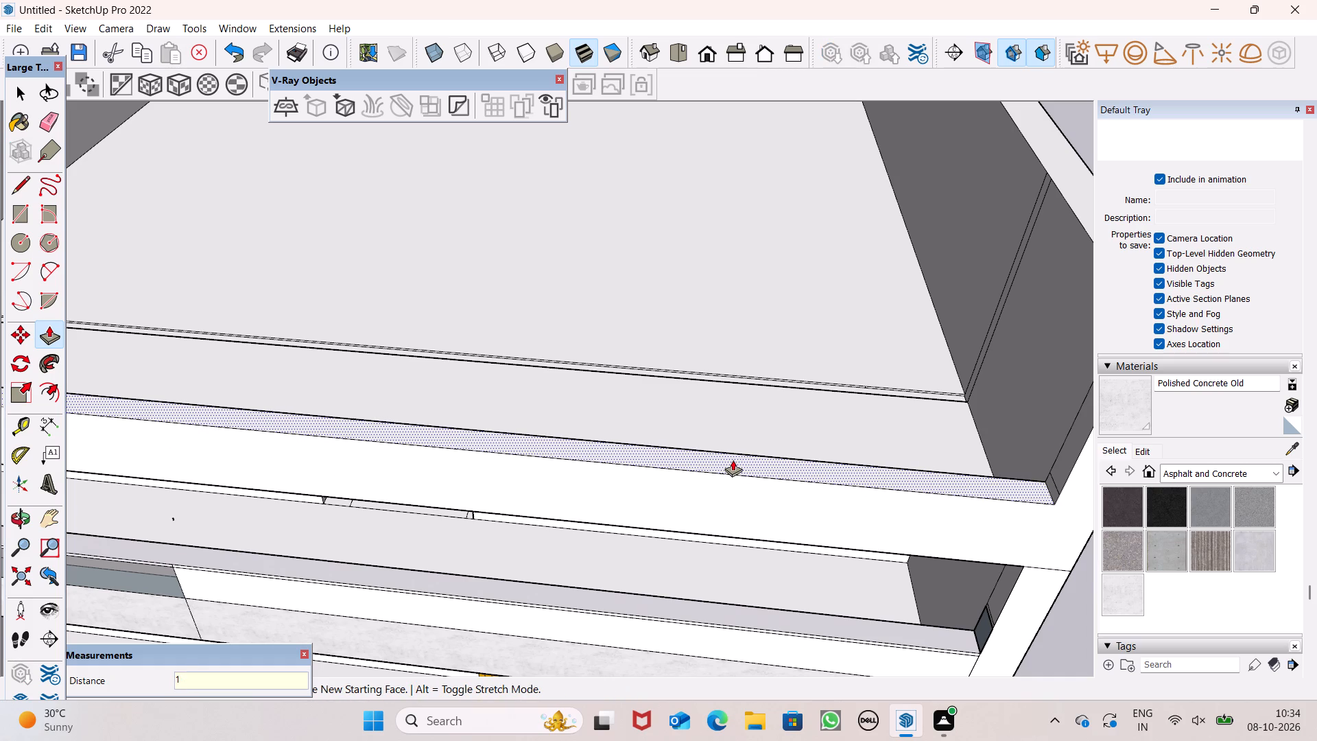
left_click_drag(733, 460, 734, 458)
key("apostrophe")
key("Return")
Extend the top face of the roof's front parapet upward by a further 2'.
left_click_drag(730, 460, 733, 457)
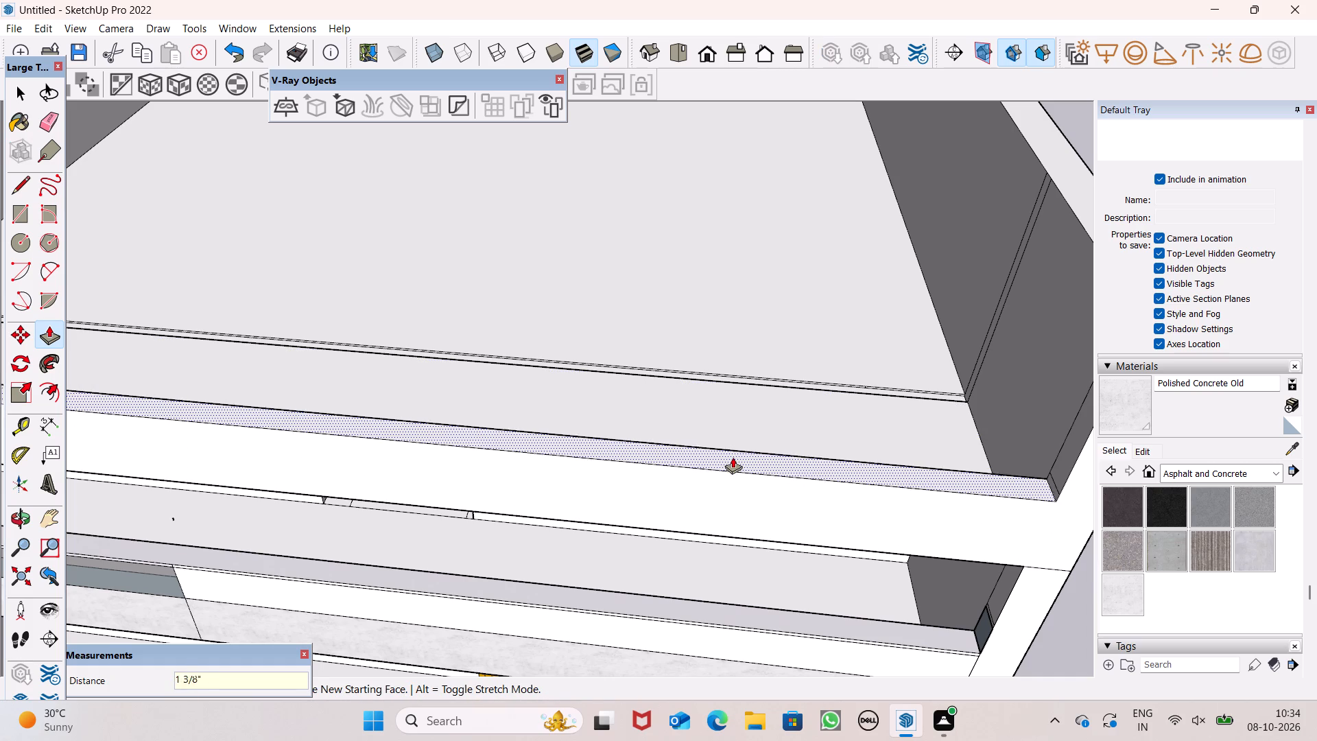
left_click_drag(733, 457, 729, 434)
key("2")
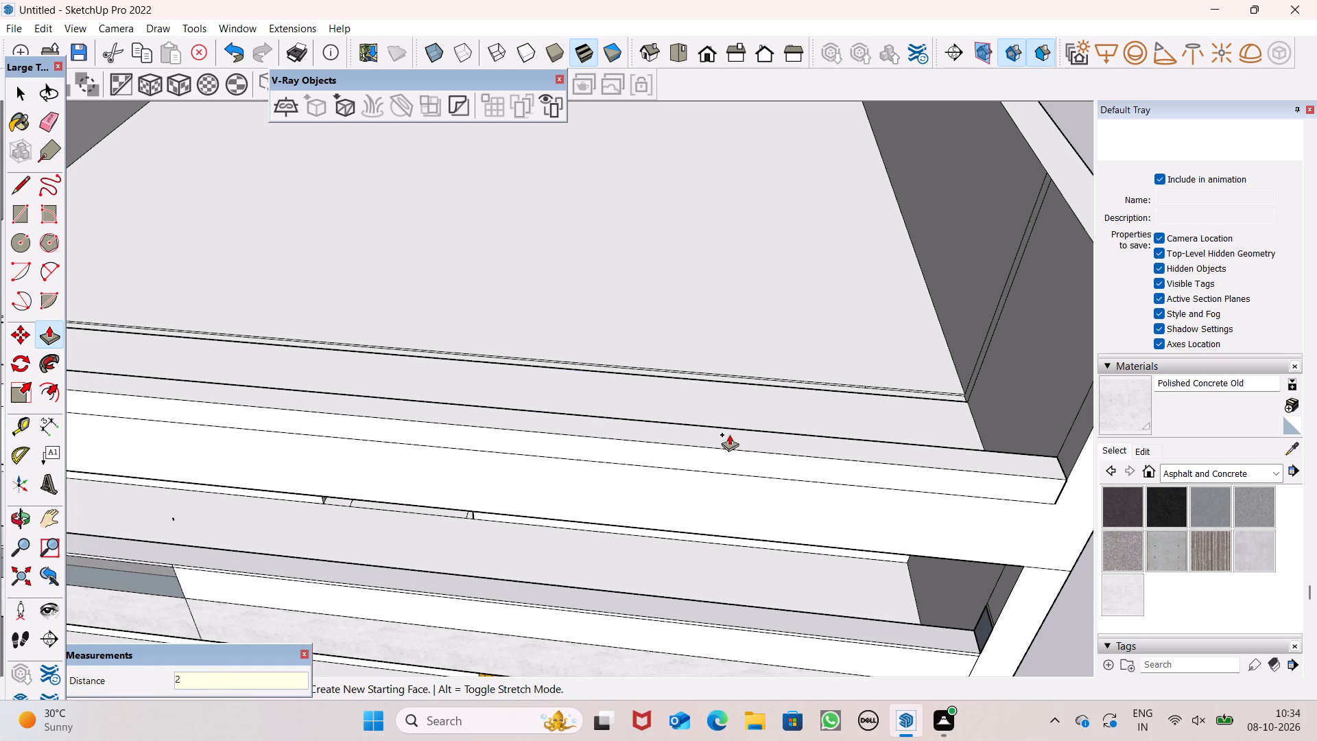
left_click_drag(729, 434, 728, 434)
key("apostrophe")
key("Return")
Extrude the top face of the roof's front parapet upward by 2" as a thin cap band.
scroll(692, 346, "down", 6)
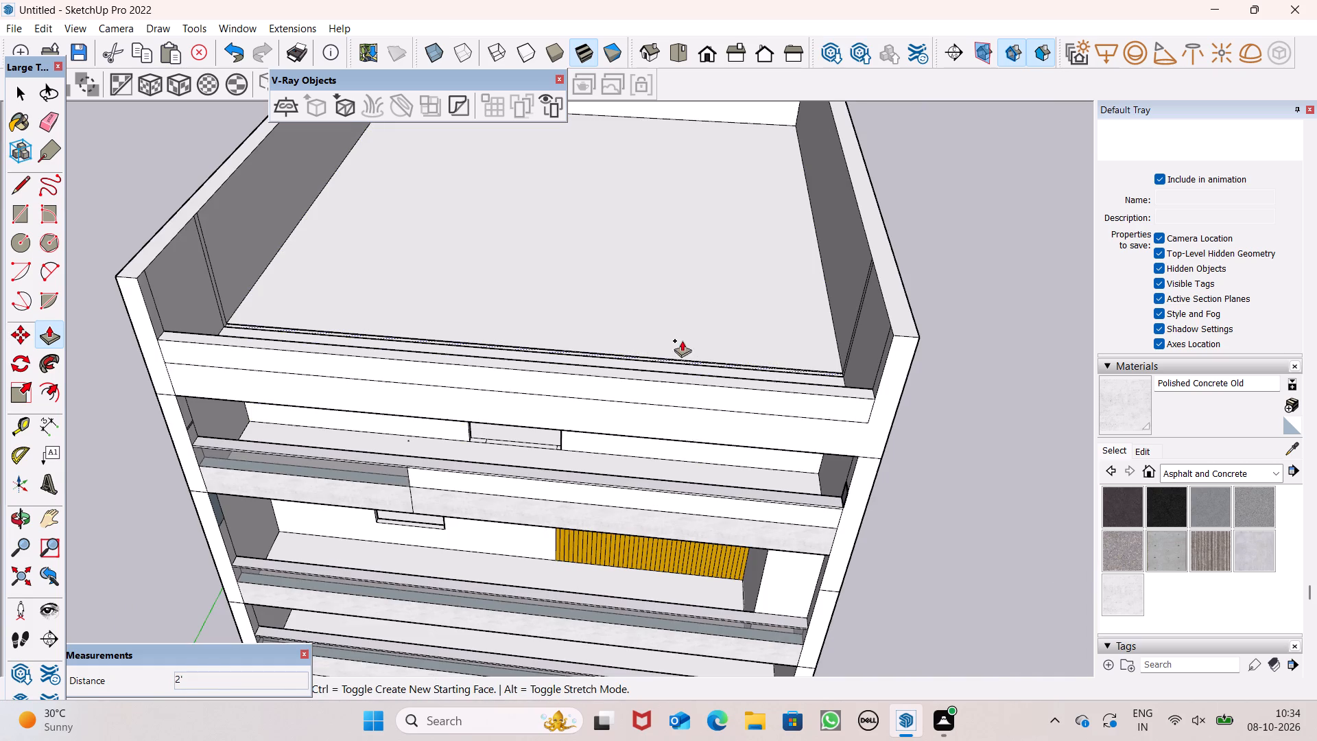
scroll(682, 340, "up", 6)
left_click_drag(741, 430, 743, 420)
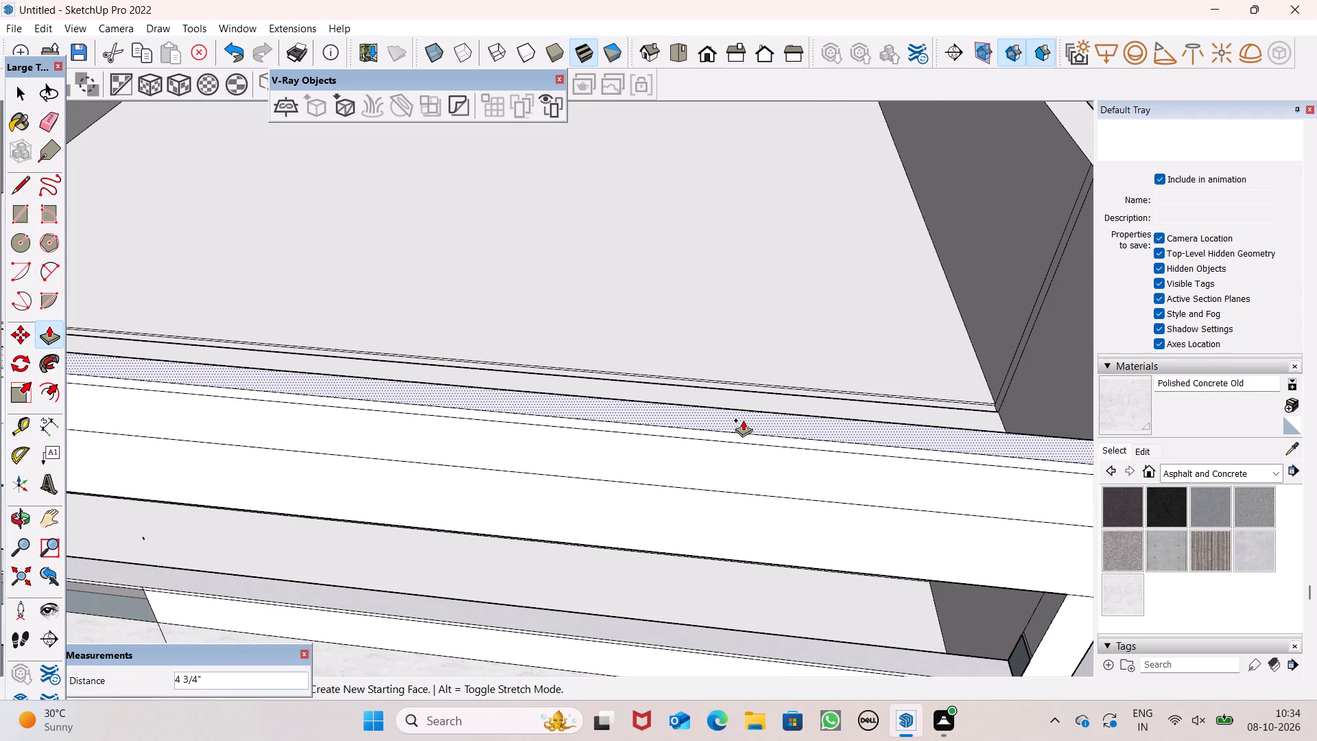
left_click_drag(743, 420, 747, 418)
key("2")
key("shift+quotedbl")
key("Return")
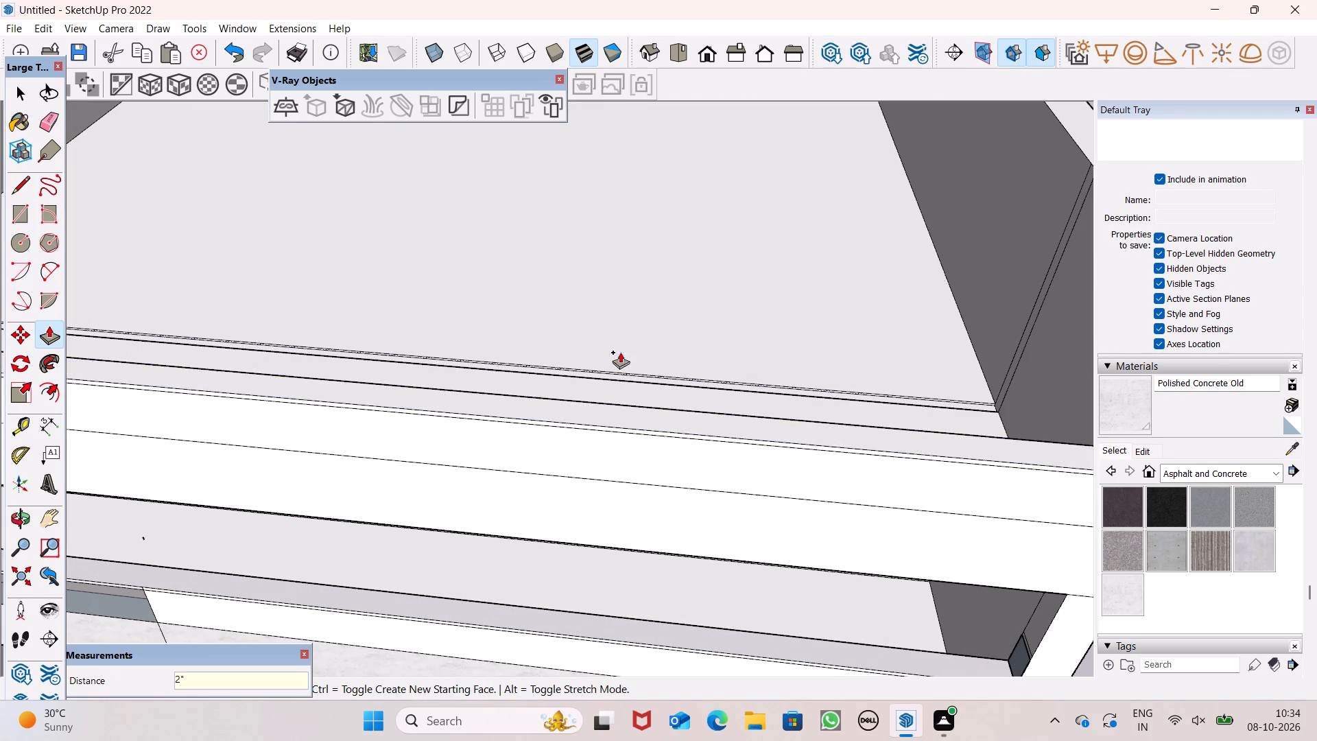
scroll(619, 349, "down", 11)
middle_click_drag(674, 457, 674, 311)
key("space")
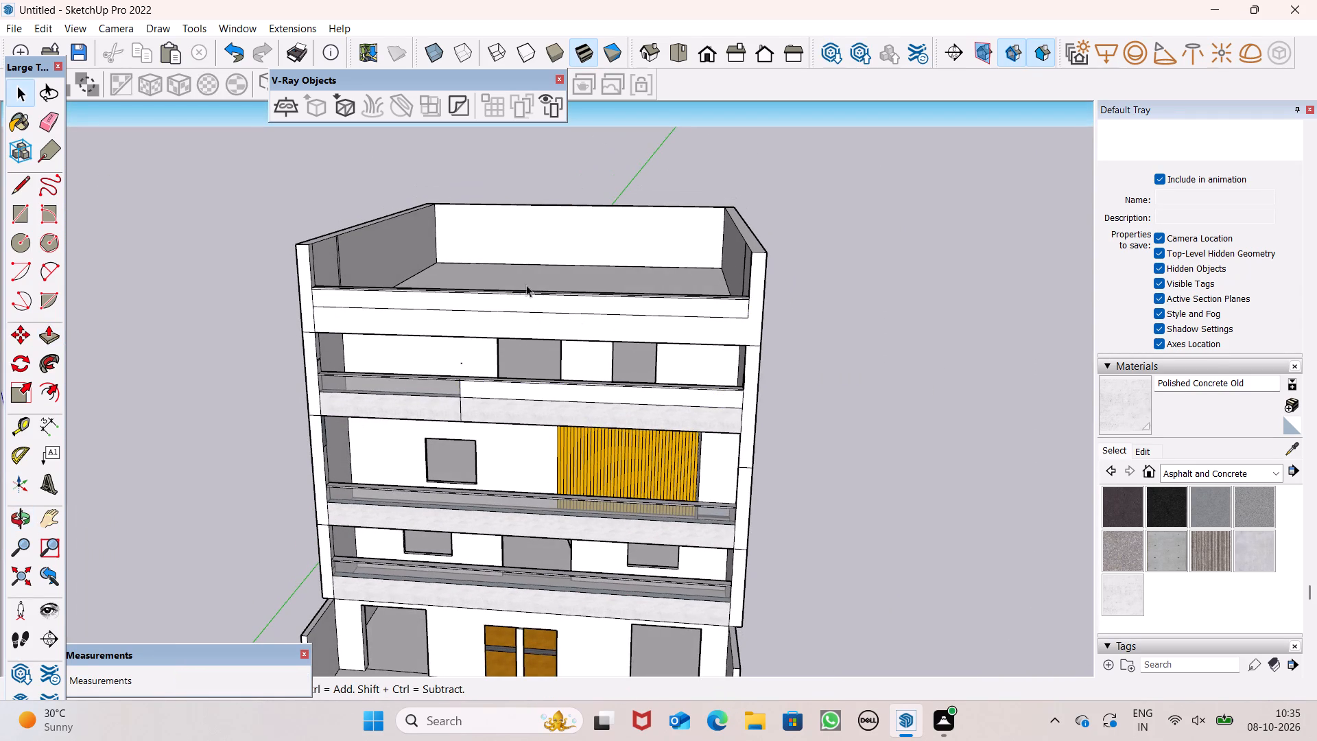
Draw a vertical line about 5' 2" long down the front of the roof parapet, from its top to the beam's lower edge.
left_click(23, 191)
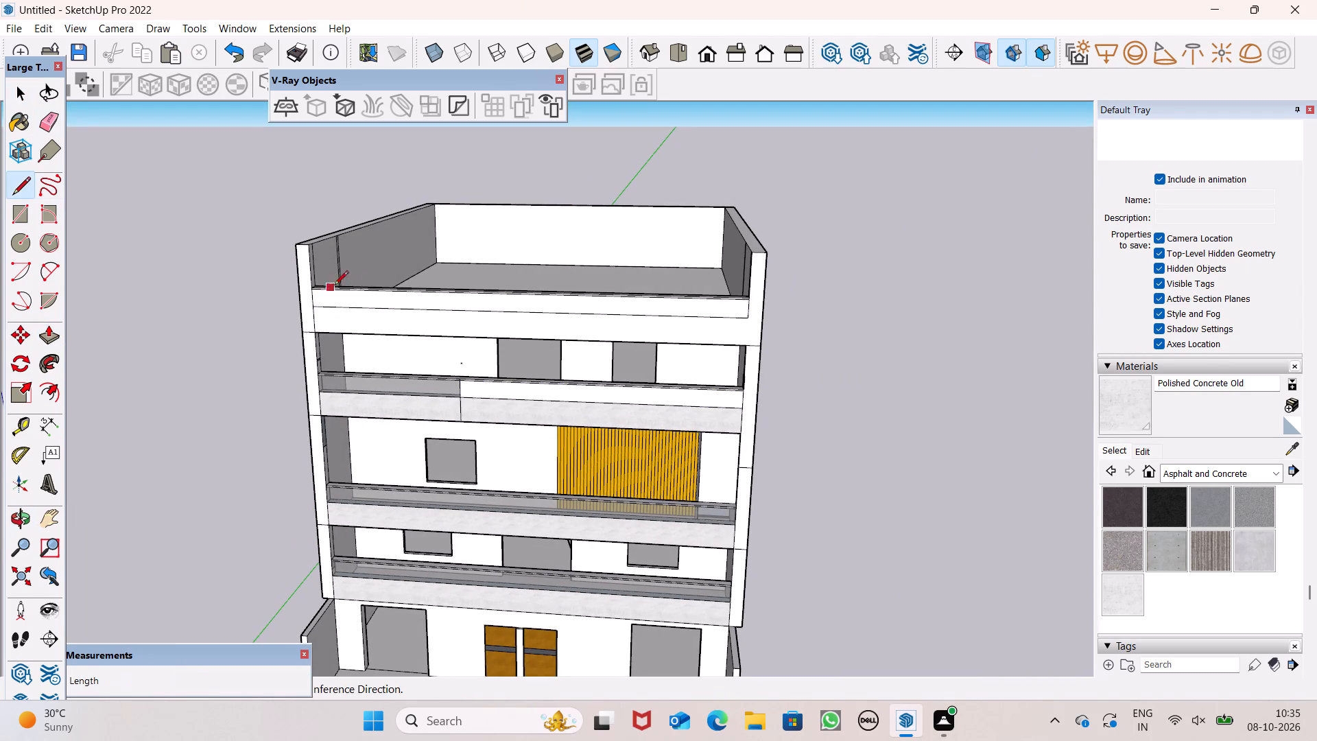
scroll(621, 297, "up", 2)
scroll(621, 297, "down", 1)
scroll(621, 297, "up", 9)
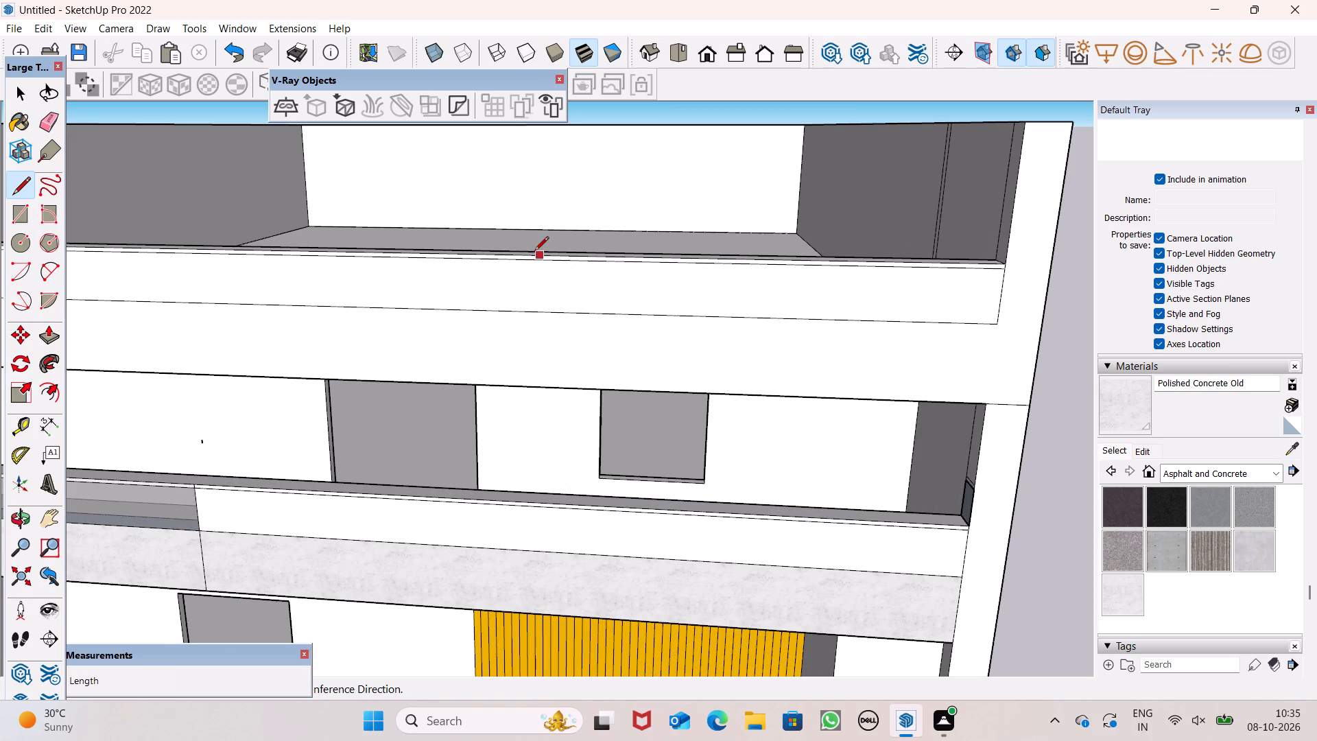
left_click(533, 257)
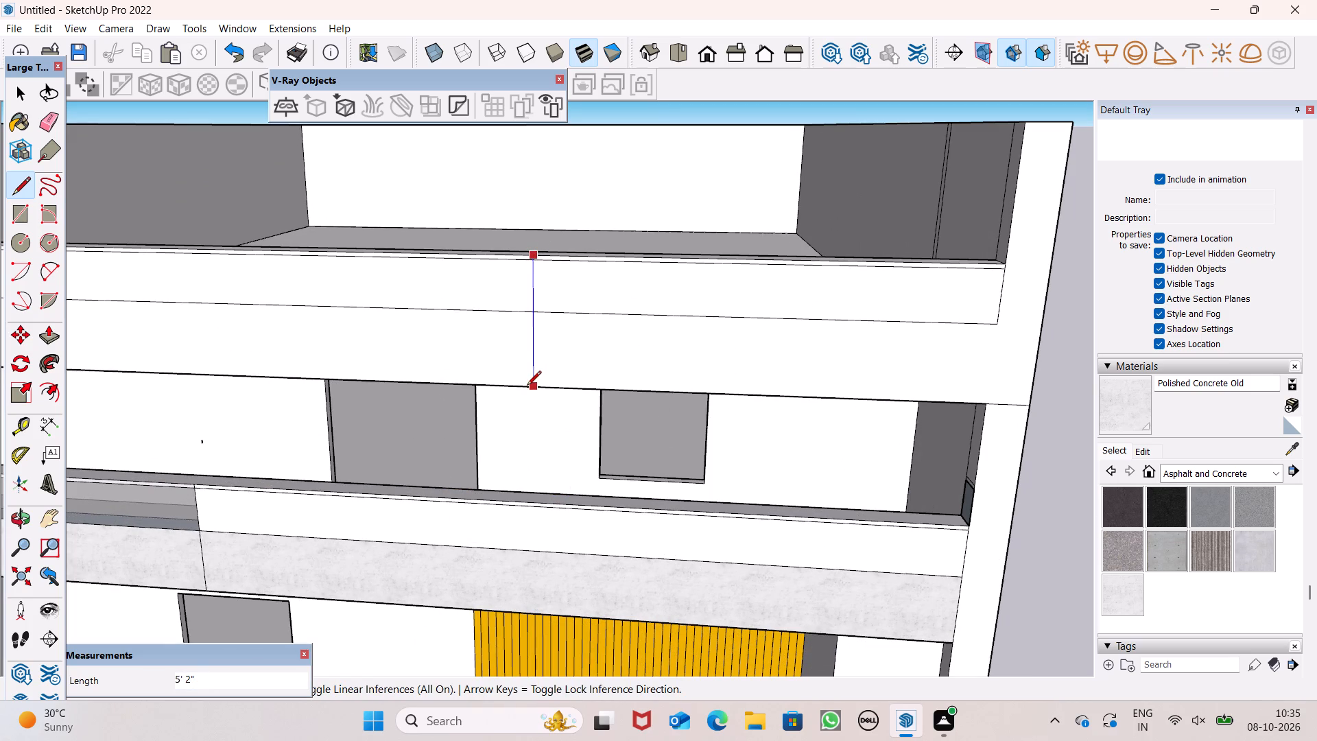
left_click(529, 388)
Paint the lower band of the roof parapet's front with Polished Concrete Old on both sides of the vertical line.
scroll(568, 260, "down", 10)
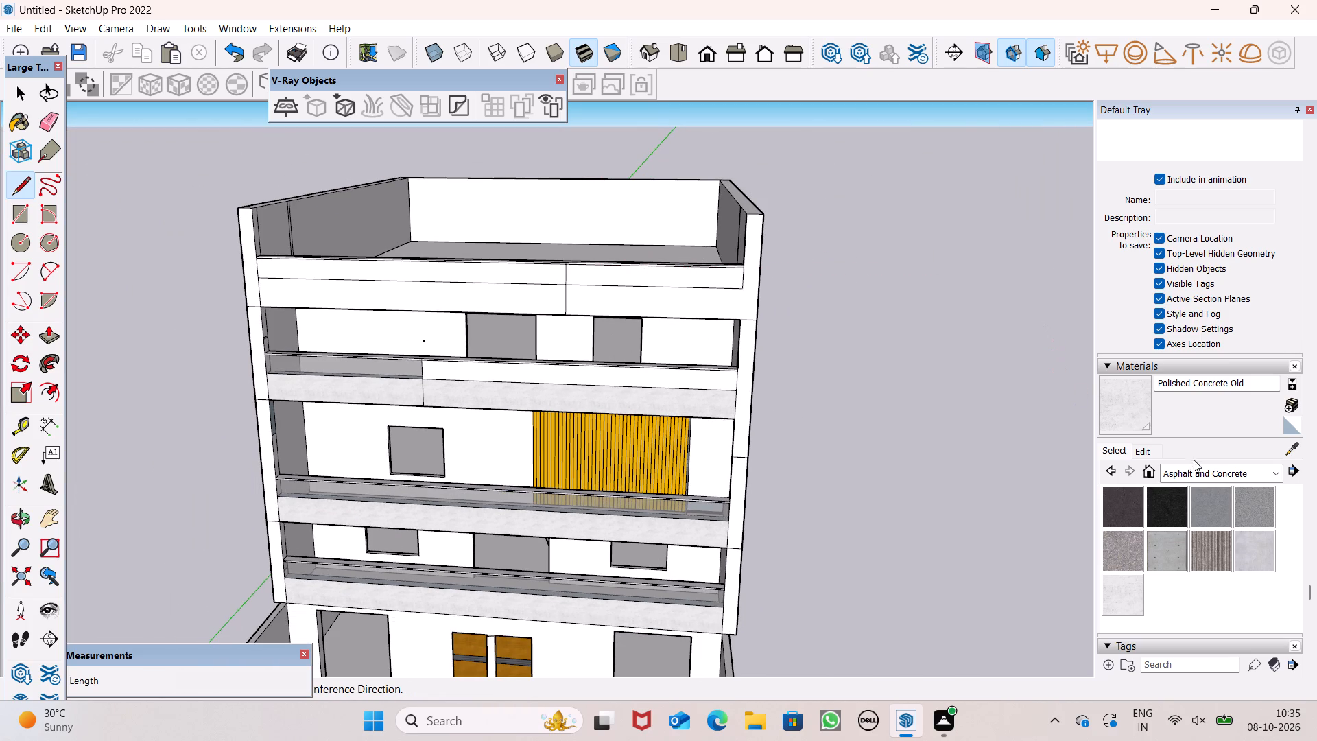
left_click(1124, 403)
scroll(581, 298, "up", 5)
left_click(615, 295)
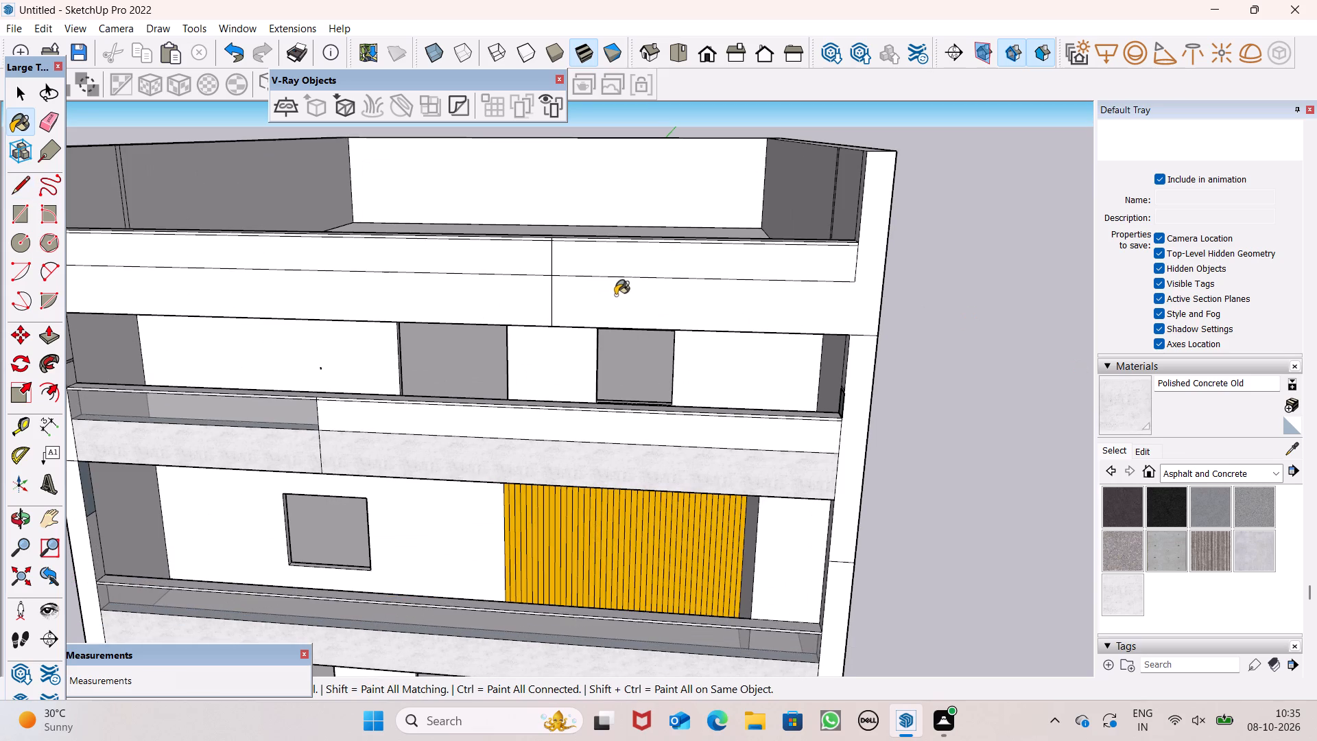
left_click(421, 295)
scroll(653, 302, "down", 5)
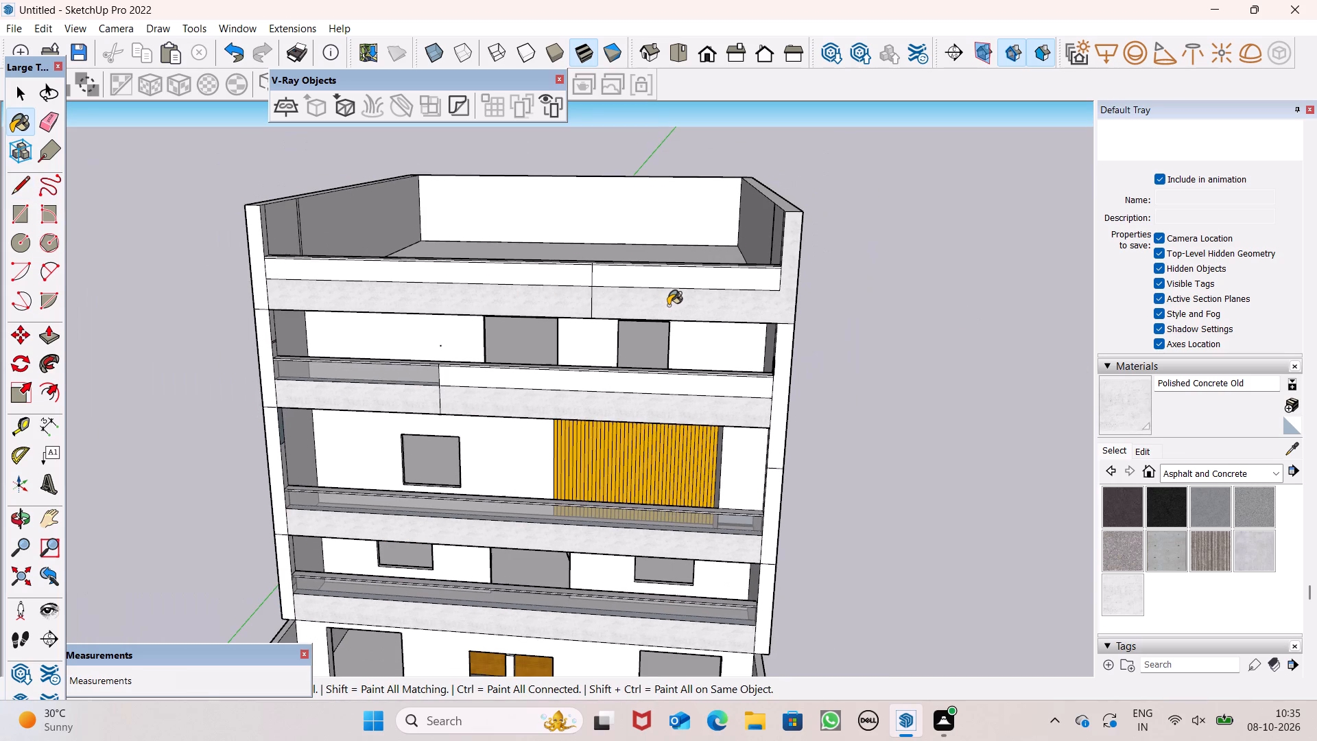
middle_click_drag(857, 287, 715, 428)
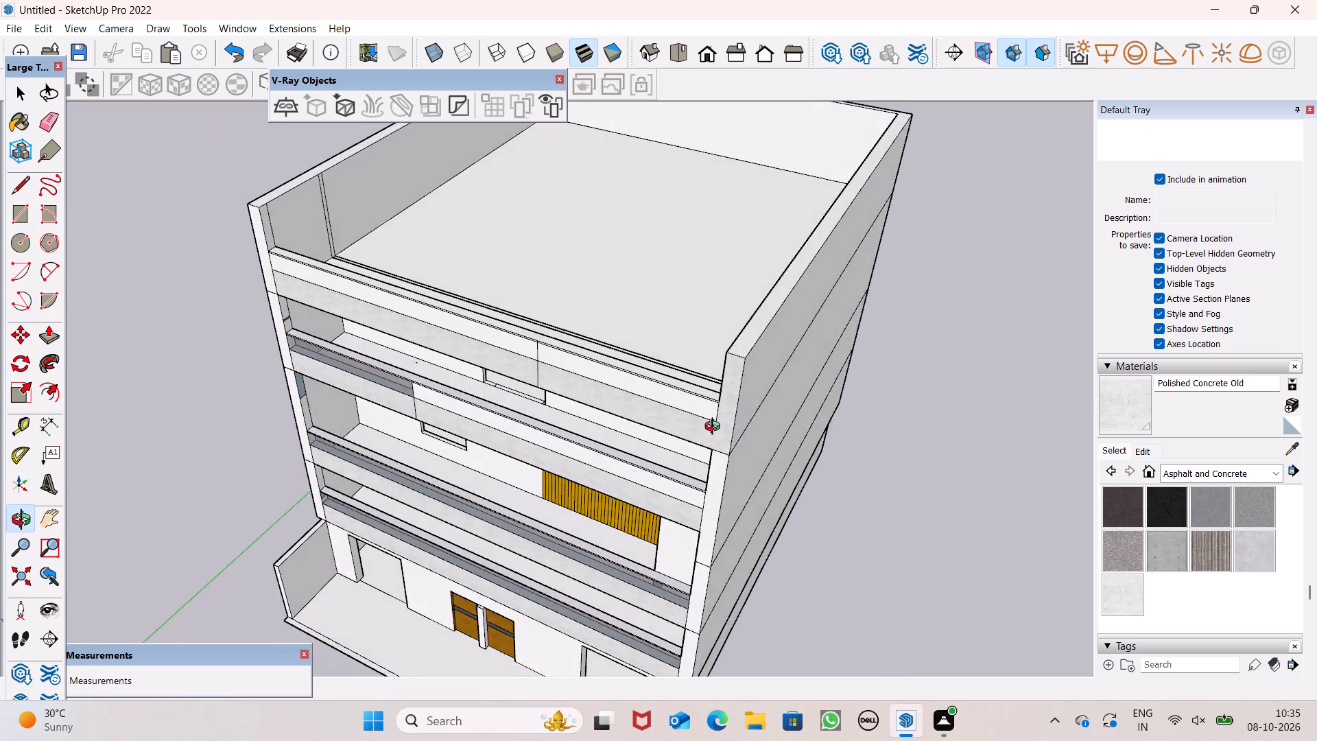
middle_click_drag(715, 428, 800, 429)
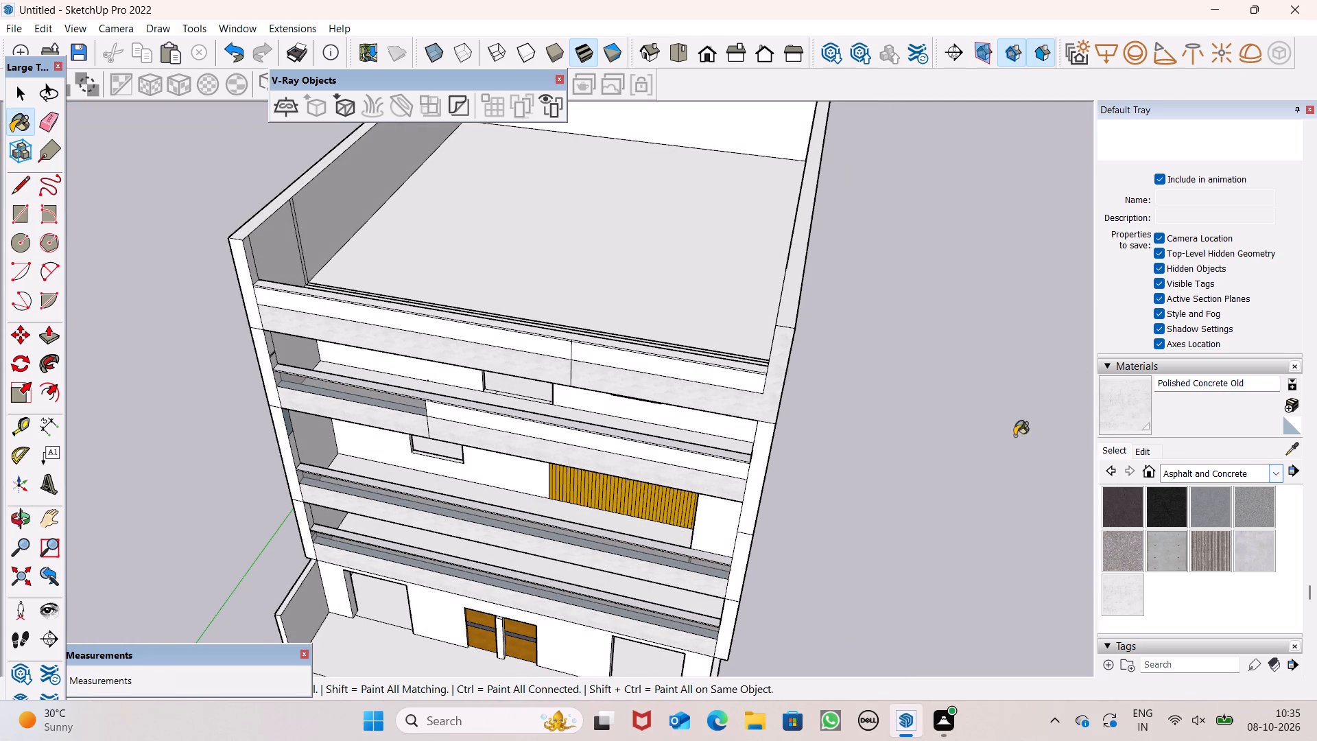
Examine the roof parapet and the dividing line and materials on the balcony parapet of the floor below.
middle_click_drag(1004, 441, 130, 502)
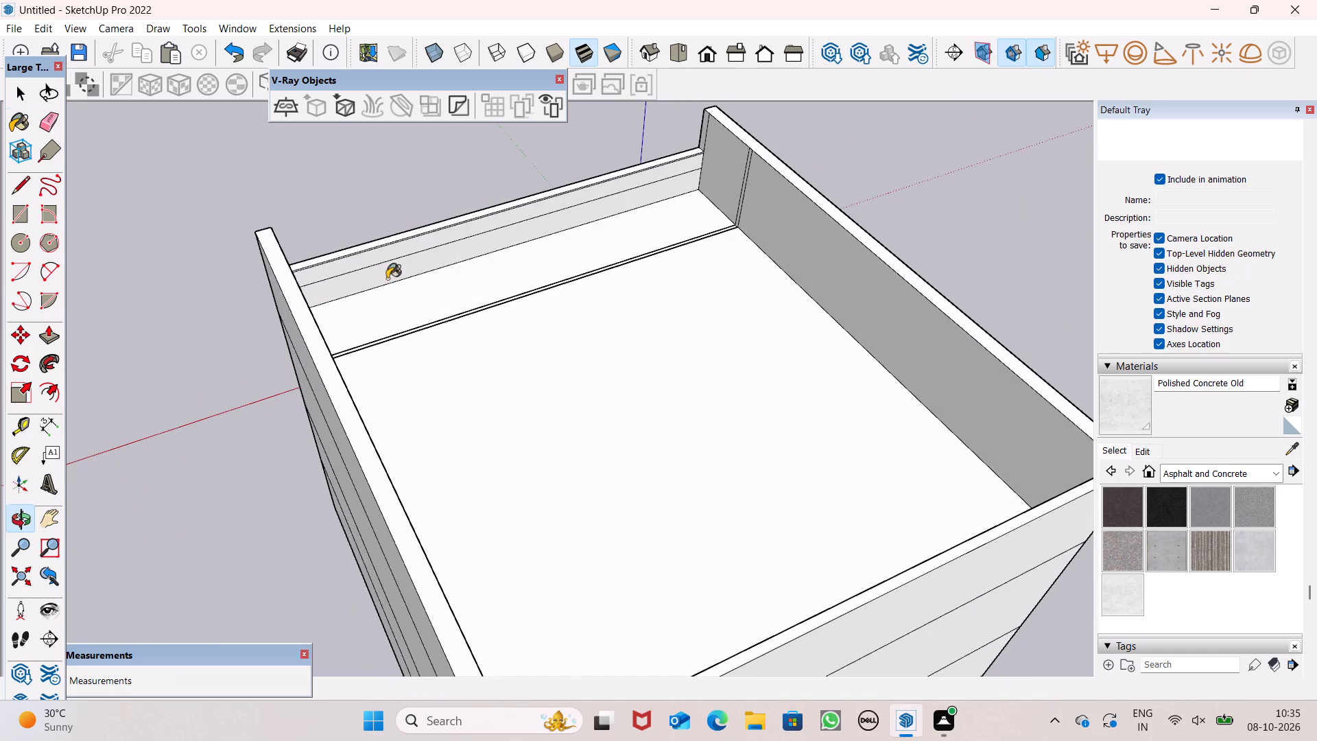
middle_click_drag(394, 293, 1069, 362)
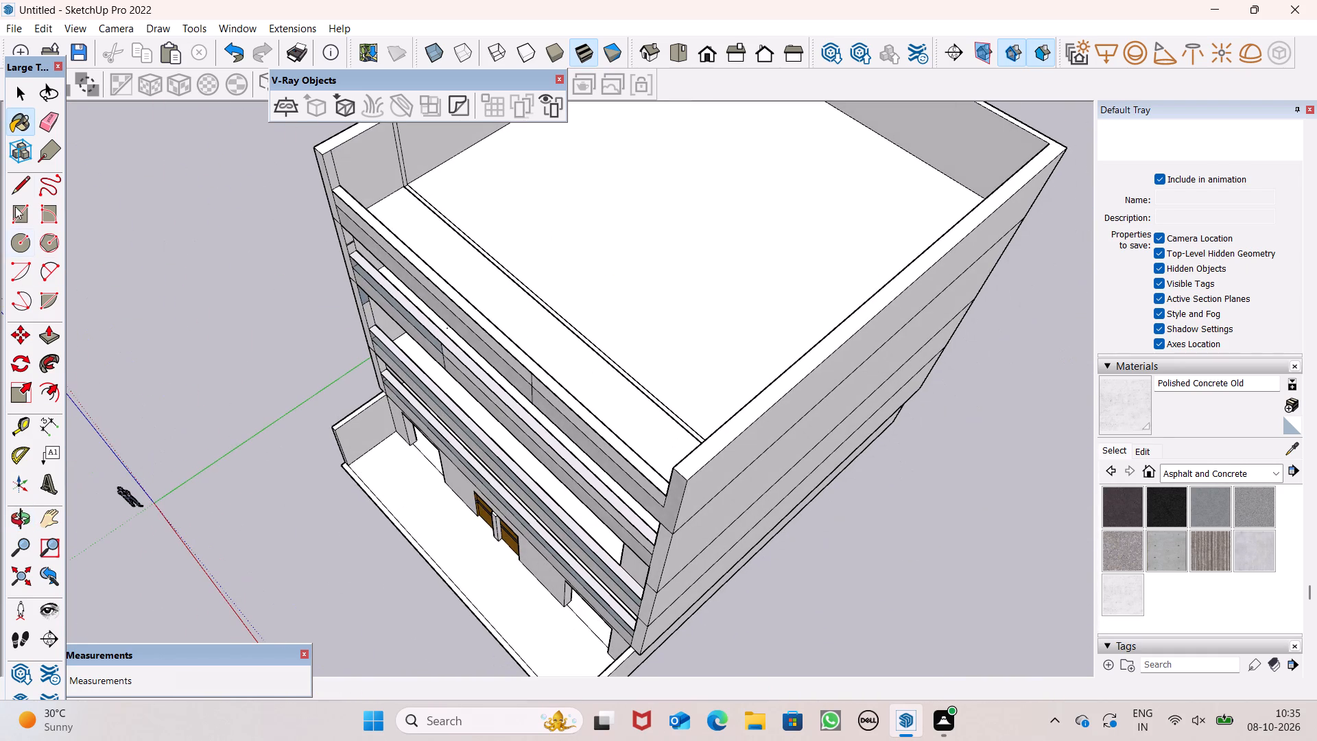
left_click(17, 191)
scroll(474, 321, "up", 3)
scroll(590, 373, "up", 1)
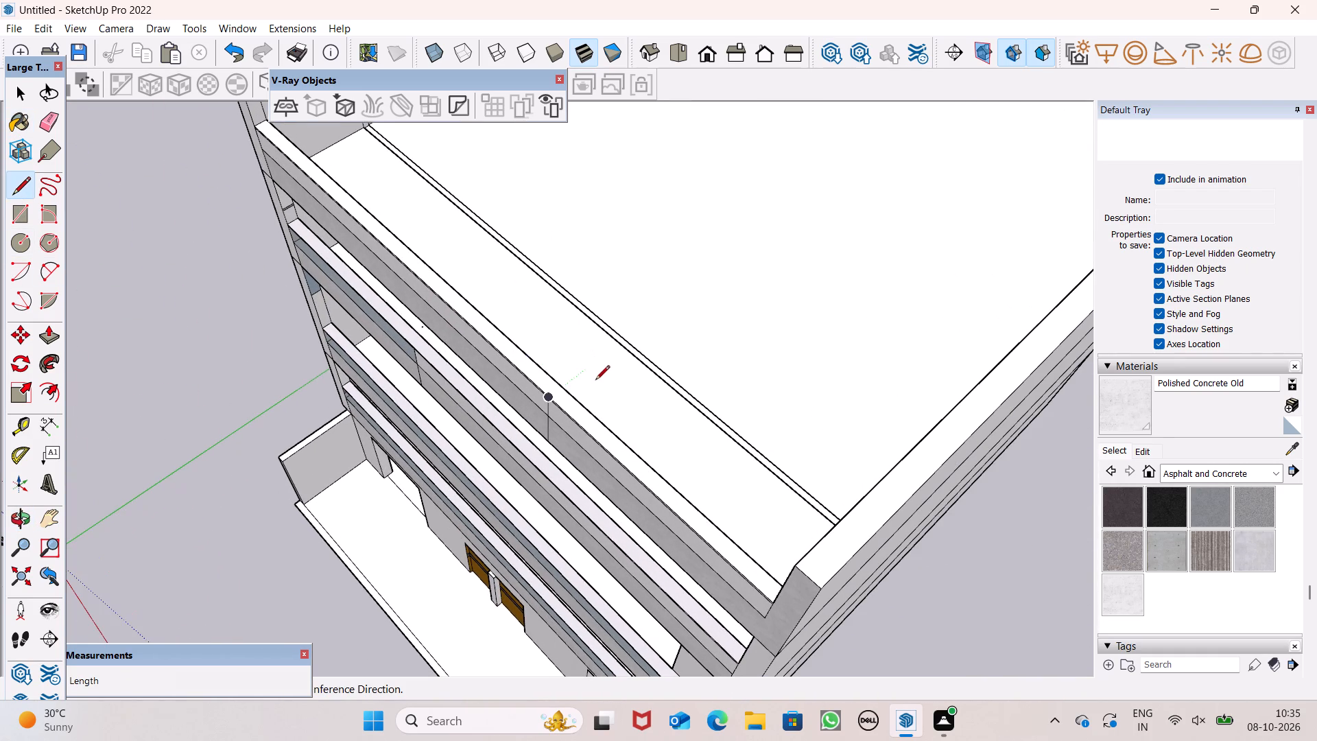
middle_click_drag(597, 397, 667, 259)
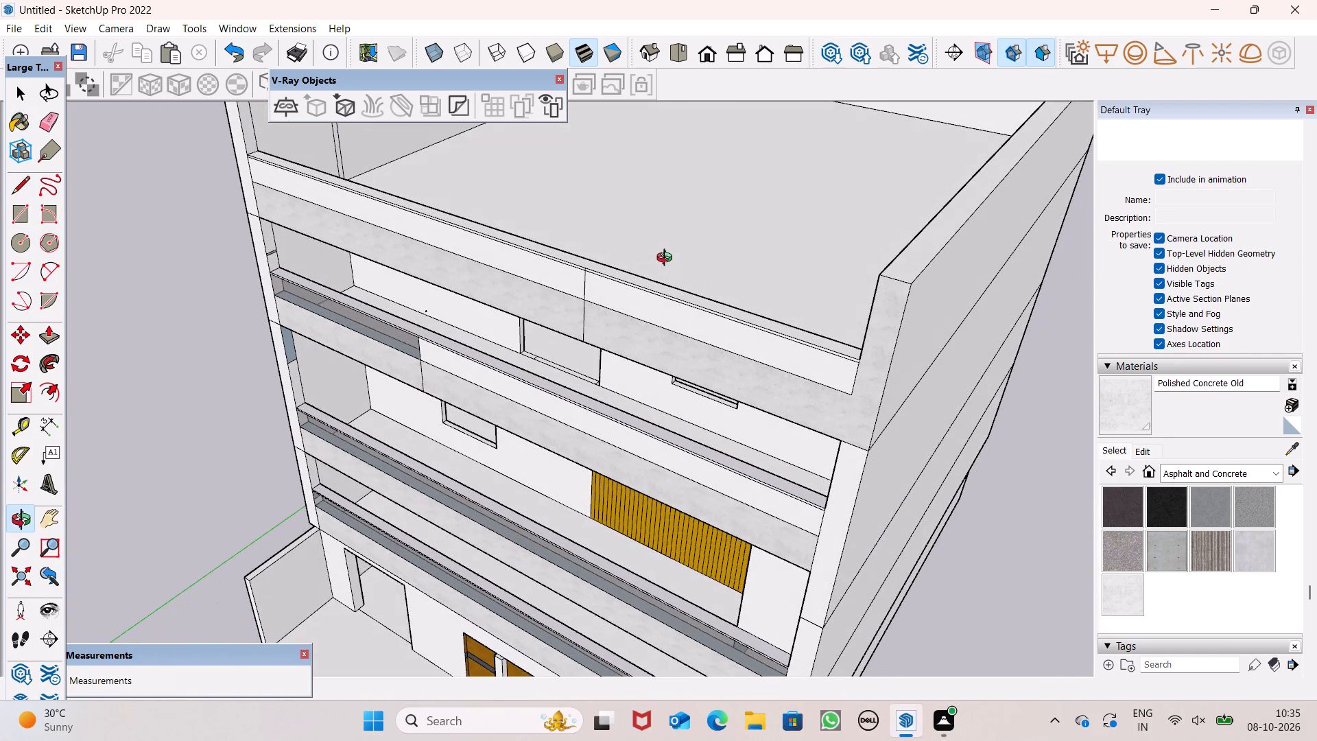
middle_click_drag(667, 259, 652, 270)
scroll(410, 341, "up", 3)
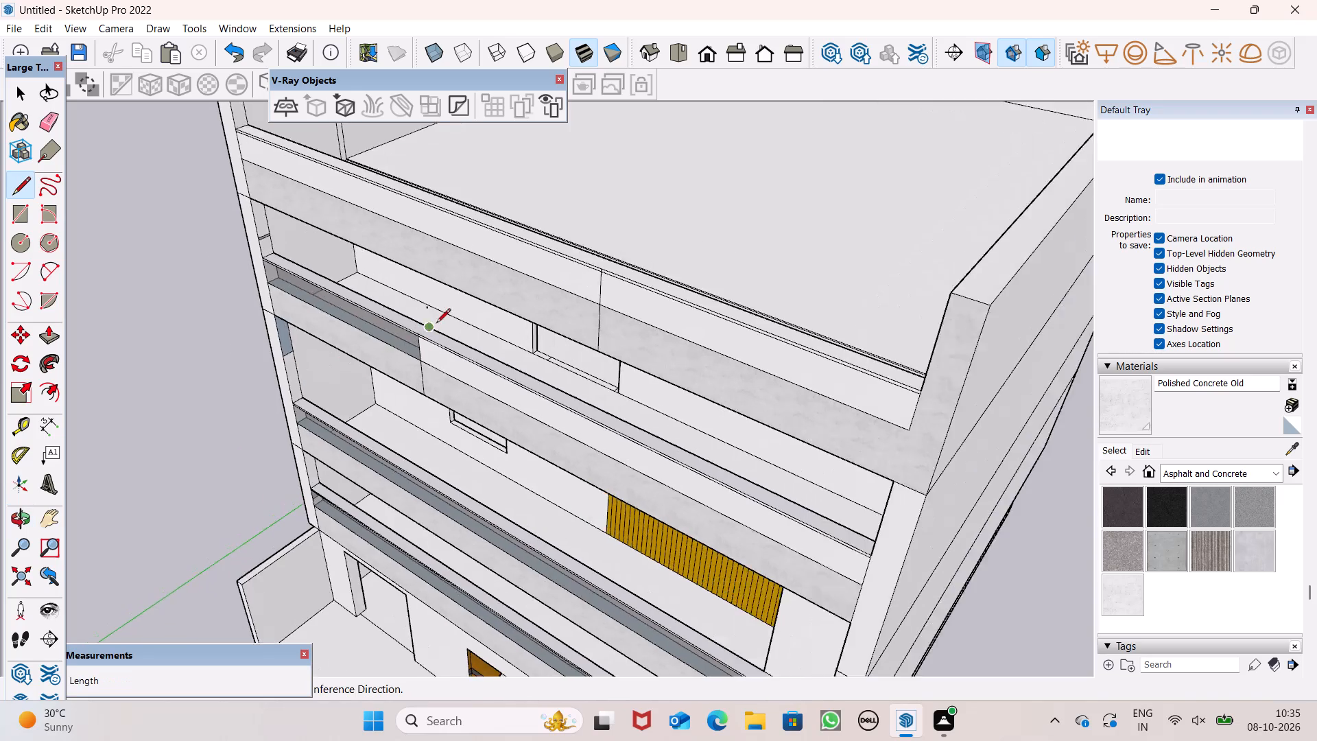
scroll(436, 324, "up", 5)
scroll(436, 325, "down", 1)
scroll(436, 324, "up", 3)
middle_click_drag(427, 342, 325, 272)
scroll(328, 275, "up", 10)
middle_click_drag(396, 297, 178, 294)
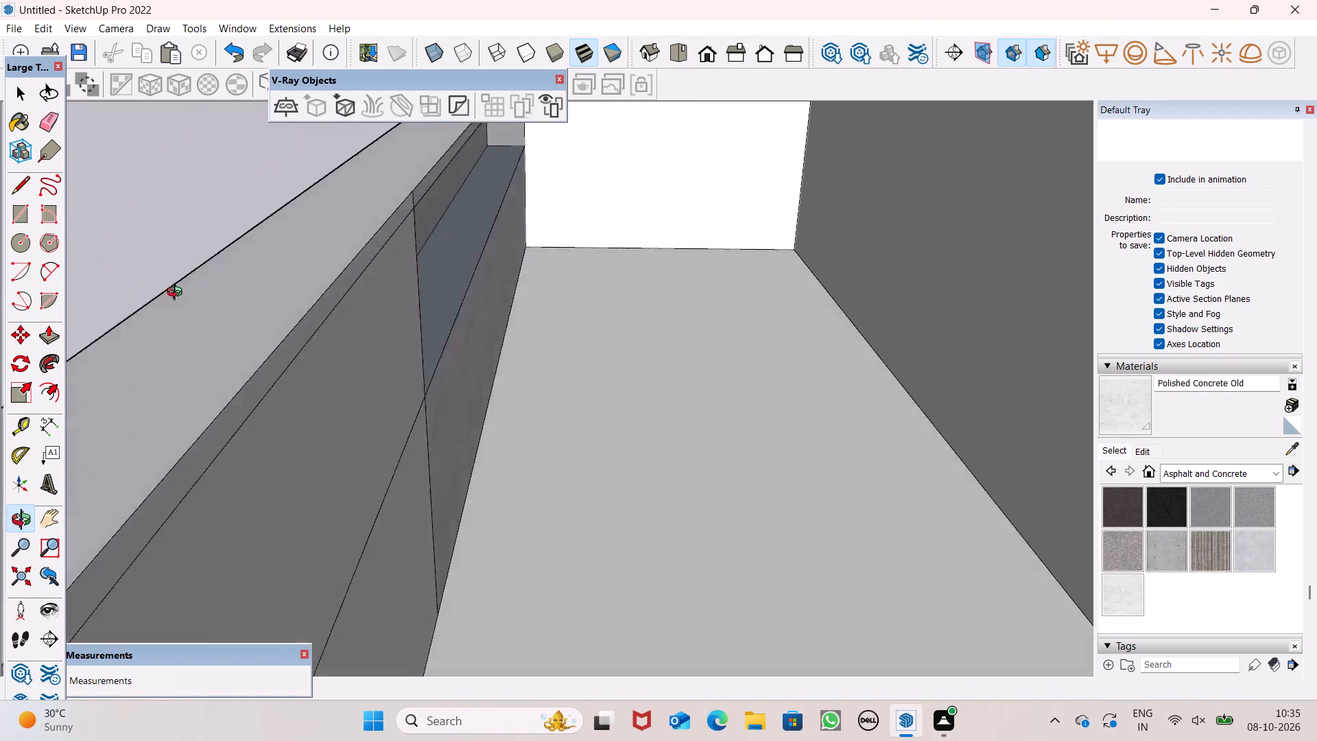
middle_click_drag(178, 294, 569, 319)
scroll(571, 294, "down", 8)
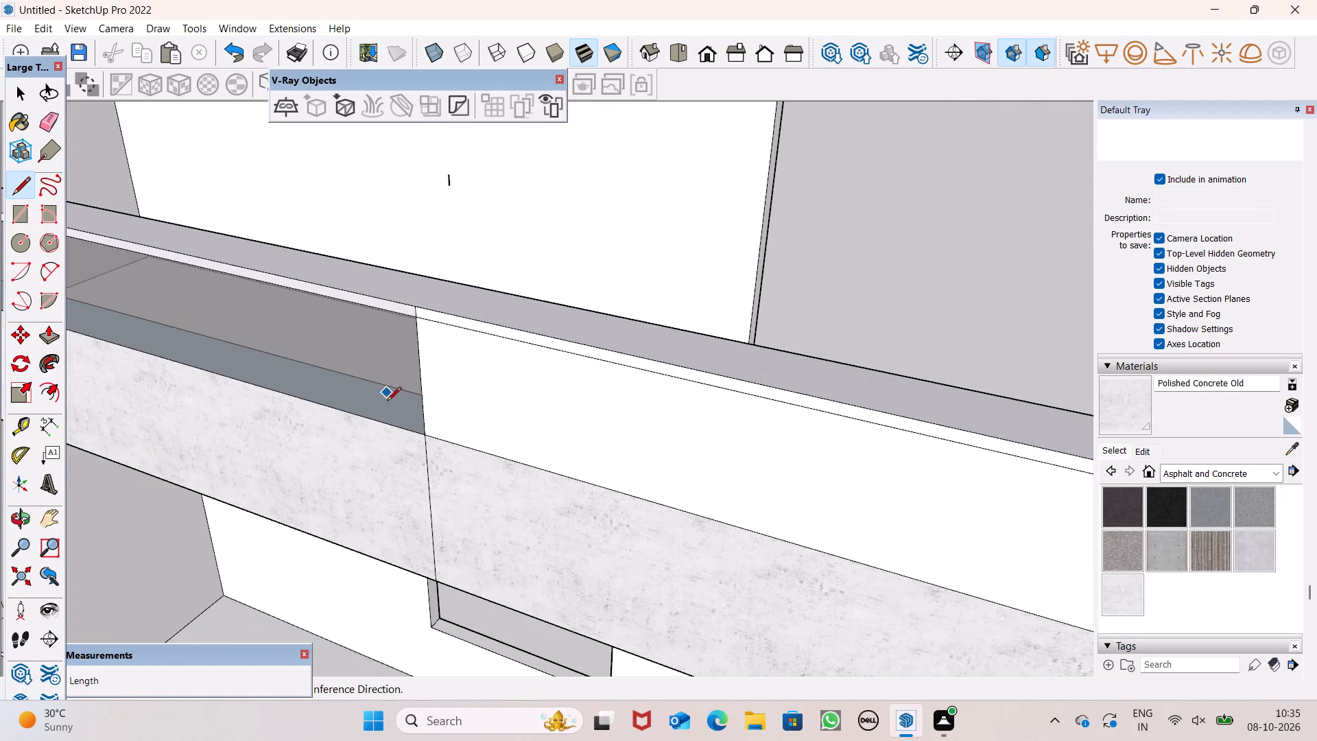
scroll(392, 348, "down", 10)
scroll(504, 404, "down", 14)
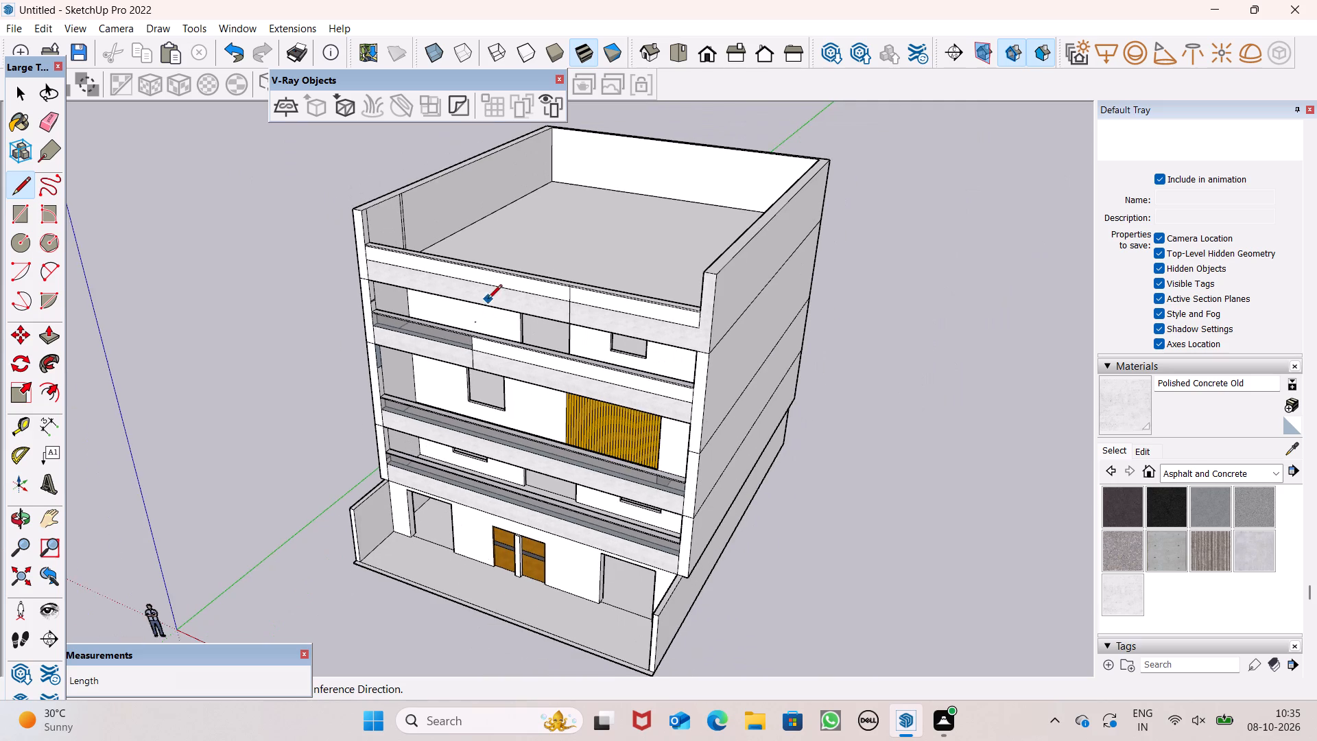
middle_click_drag(645, 338, 728, 342)
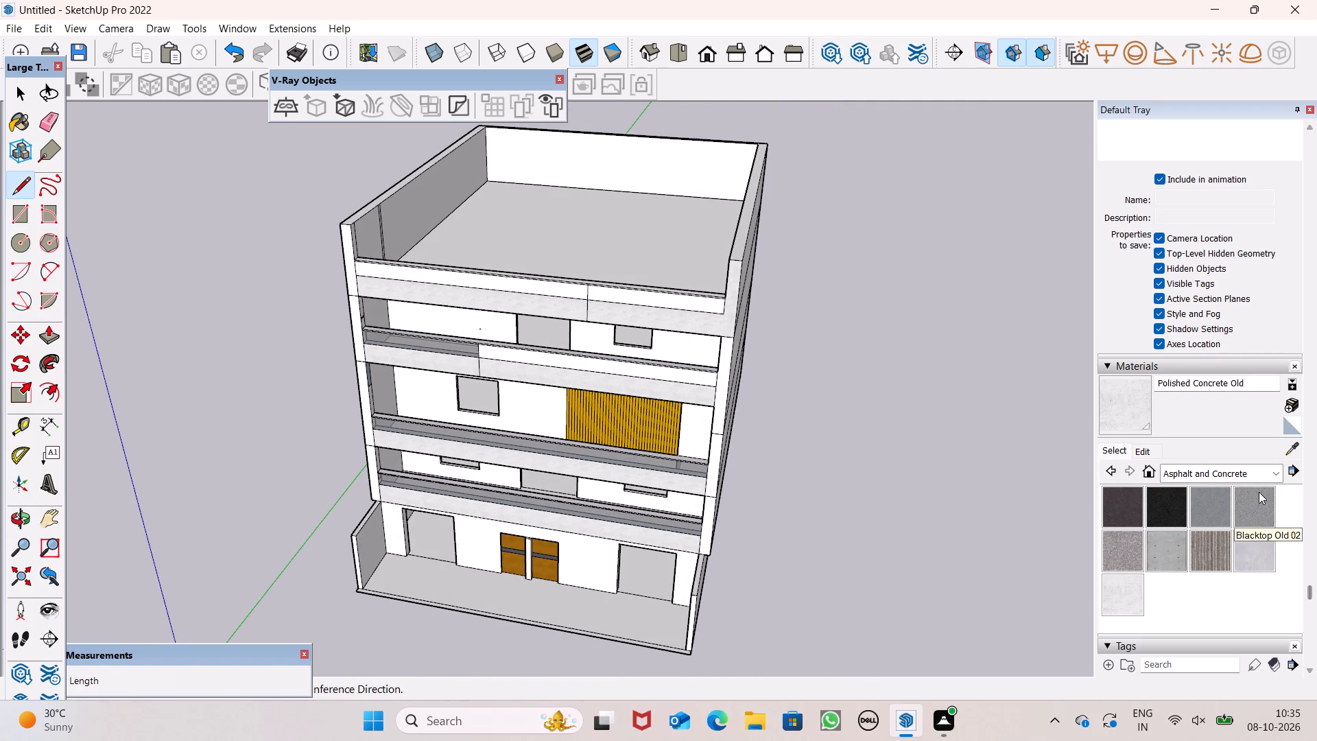
Paint the thin cap band of the roof's front parapet with Metal Silver on its front, top and inner faces.
left_click(1274, 473)
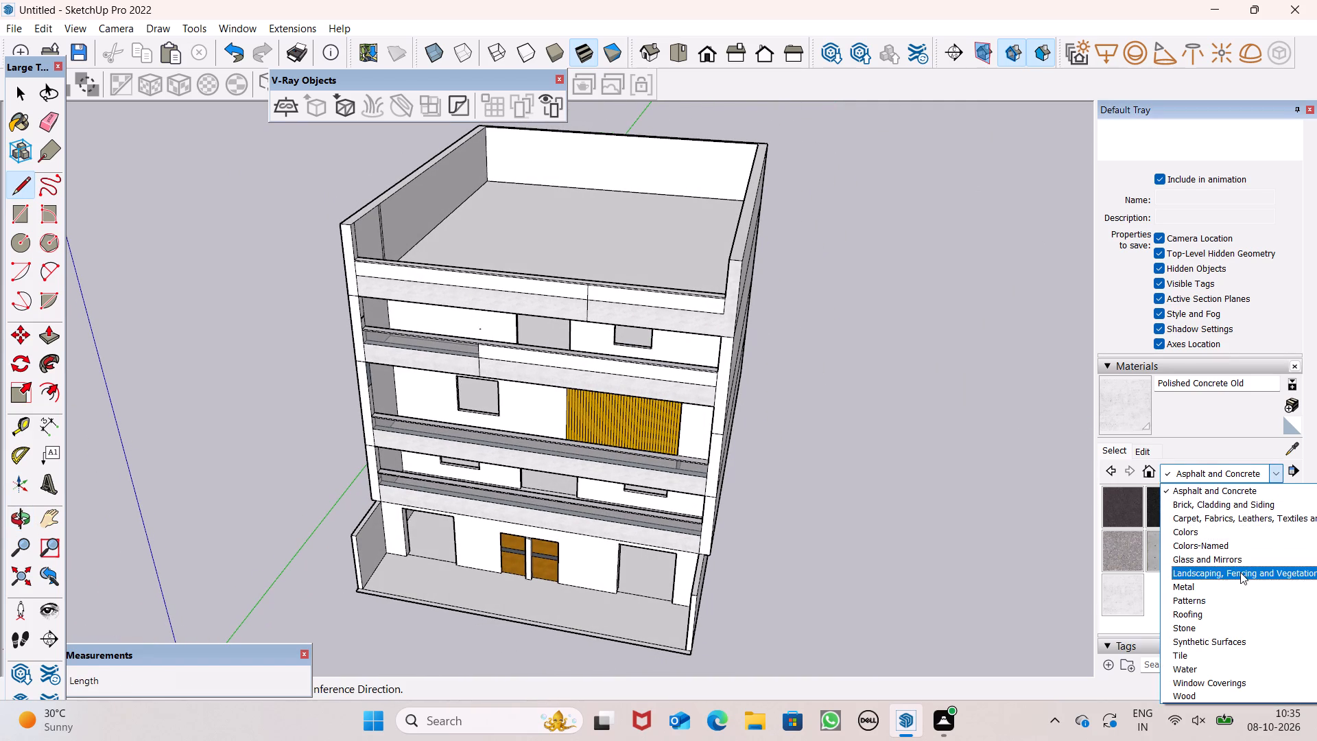
left_click(1237, 585)
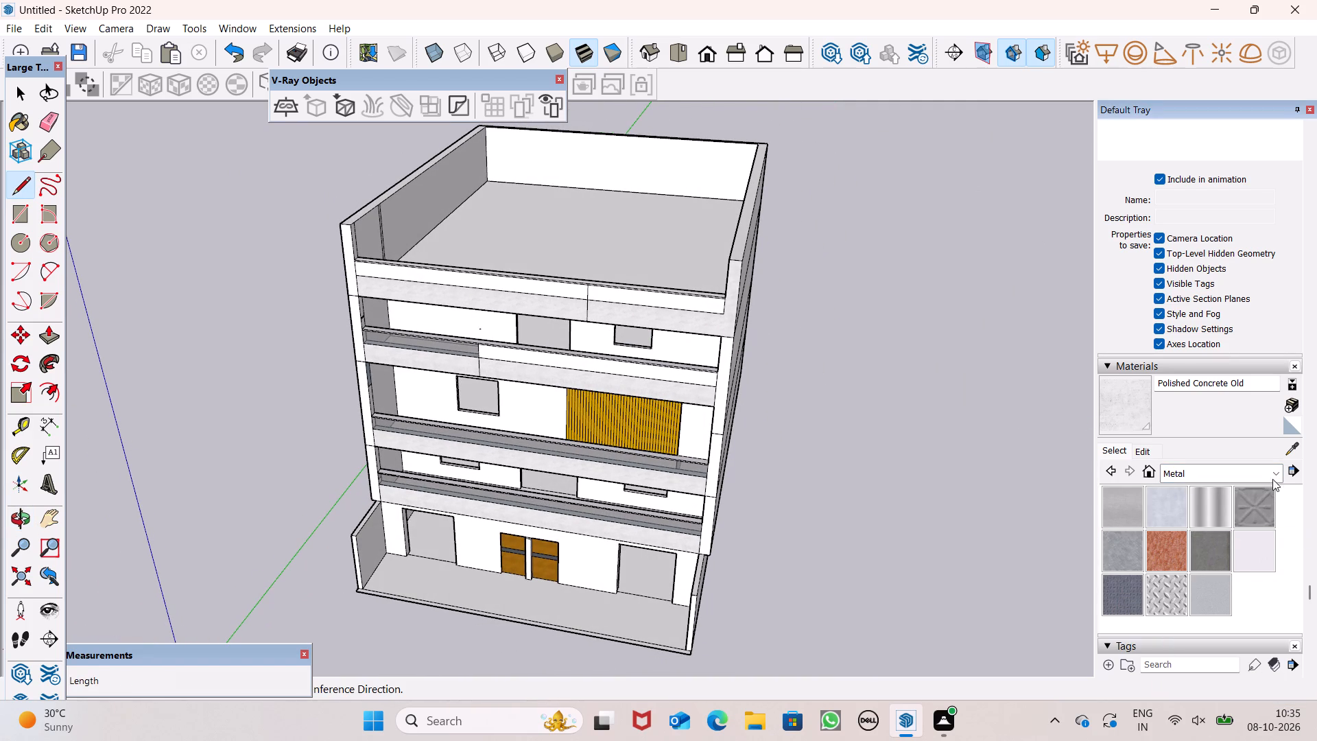
left_click(1277, 474)
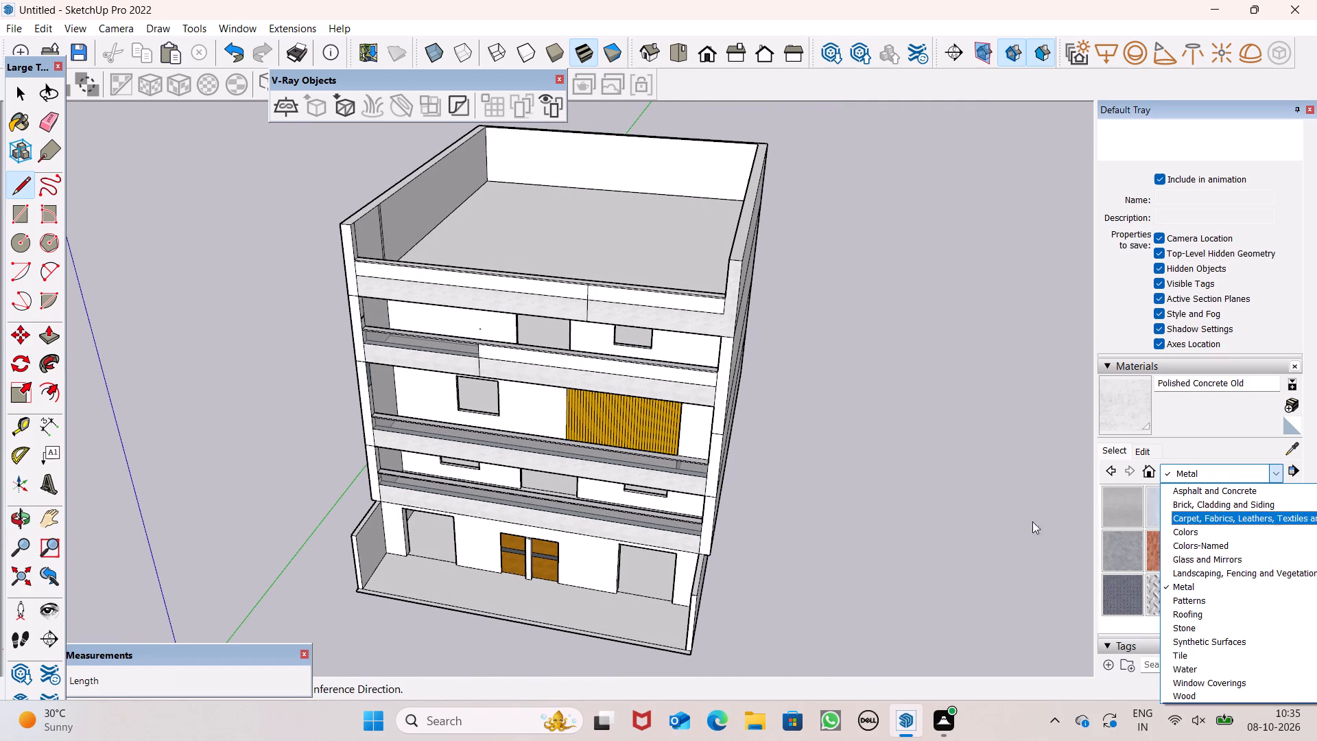
left_click_drag(1004, 529, 1010, 529)
left_click(1248, 549)
scroll(598, 270, "down", 1)
scroll(598, 270, "up", 8)
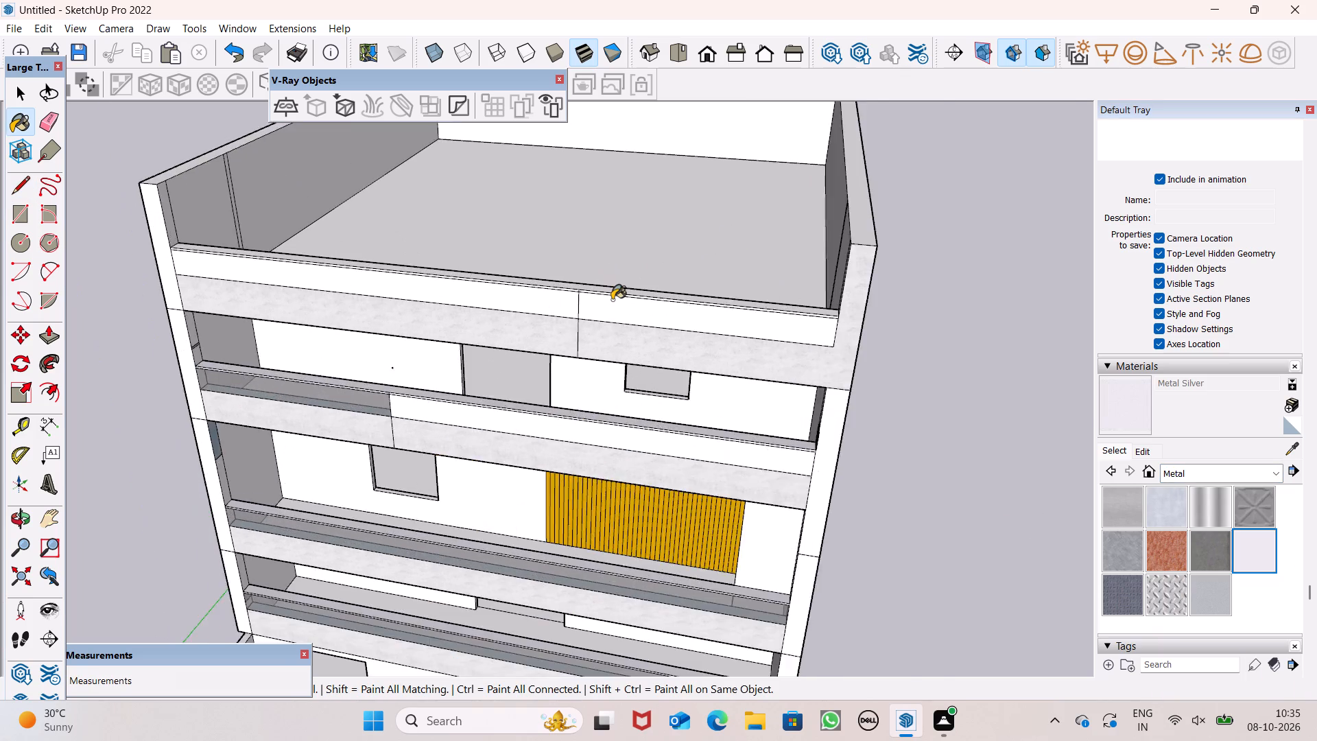
scroll(612, 300, "up", 4)
left_click(615, 285)
scroll(628, 283, "up", 3)
scroll(617, 293, "down", 1)
scroll(618, 293, "up", 1)
scroll(620, 293, "down", 1)
scroll(620, 293, "up", 4)
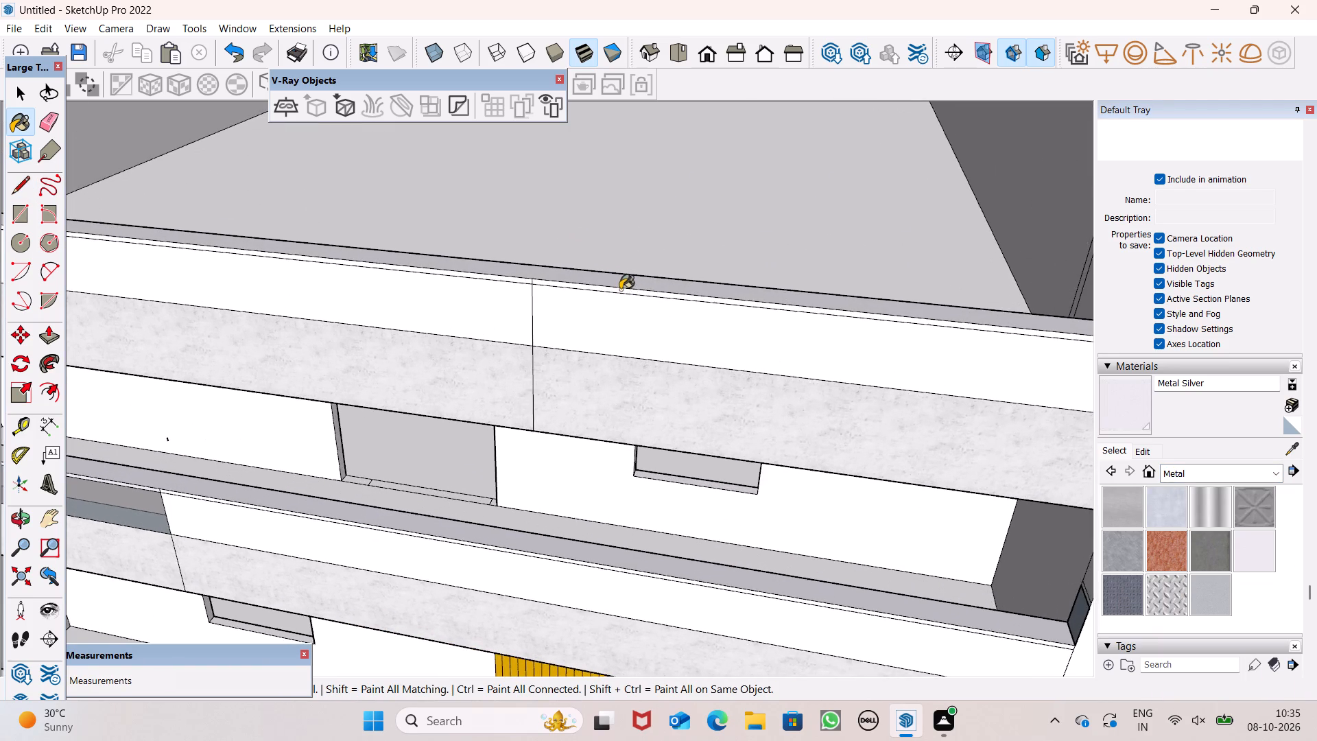
scroll(620, 290, "up", 4)
left_click(609, 290)
middle_click_drag(704, 300, 298, 440)
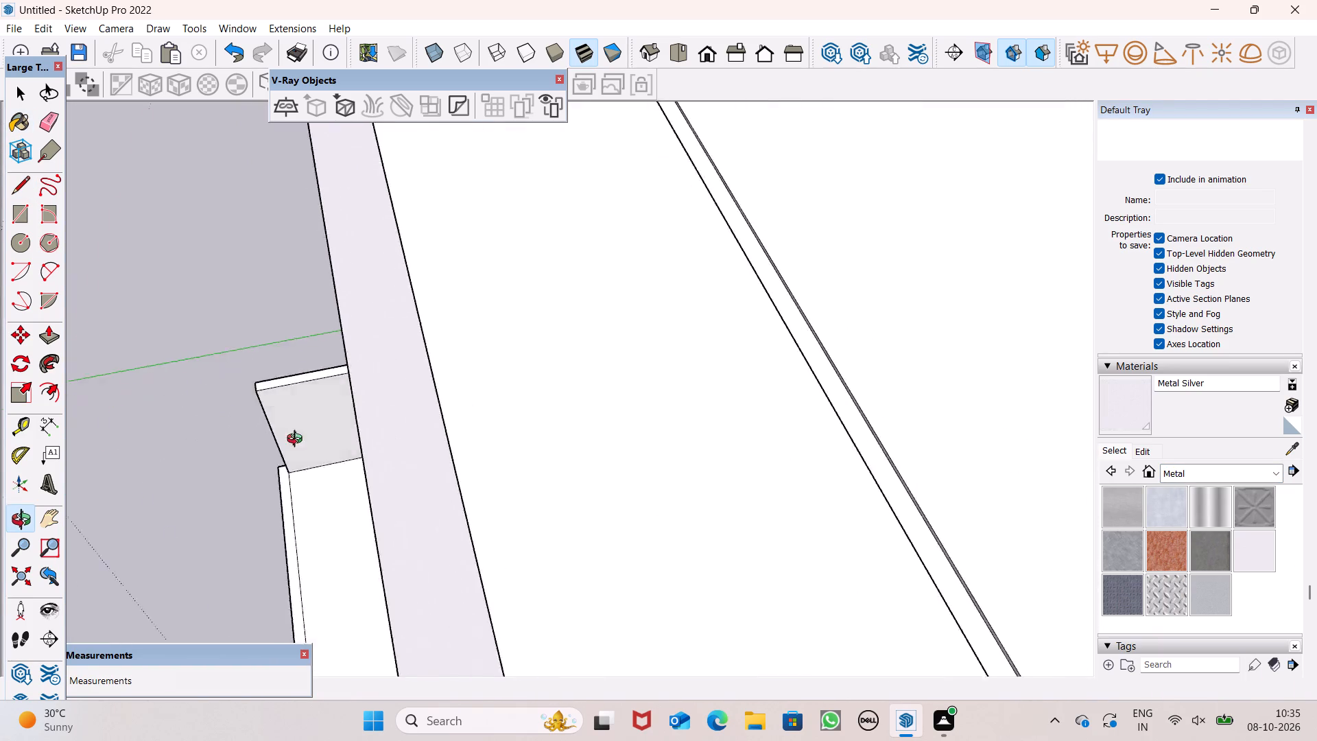
middle_click_drag(298, 440, 92, 333)
scroll(233, 315, "up", 2)
left_click(232, 329)
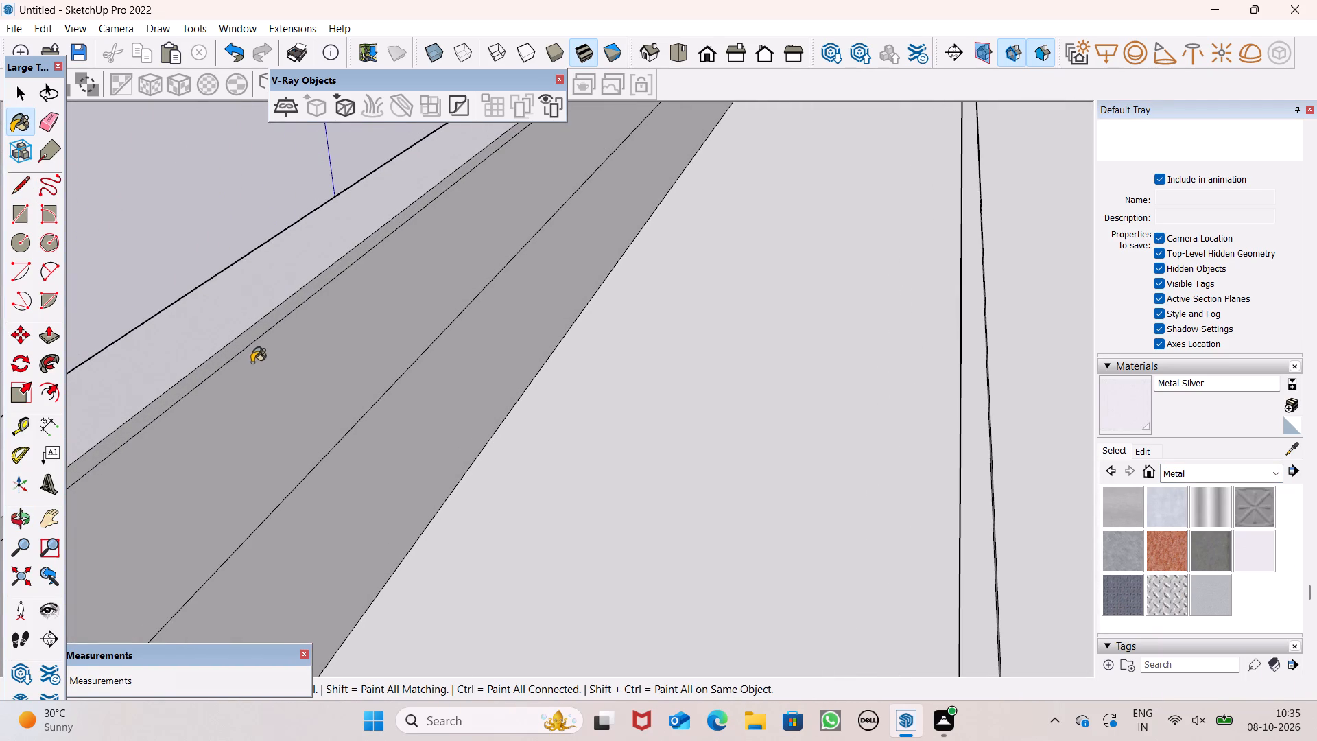
left_click(241, 347)
Paint the upper band of the roof parapet's front with Translucent Glass Gray on the shorter side of the vertical line.
scroll(250, 255, "down", 9)
scroll(537, 245, "up", 1)
scroll(537, 245, "down", 2)
scroll(539, 229, "up", 1)
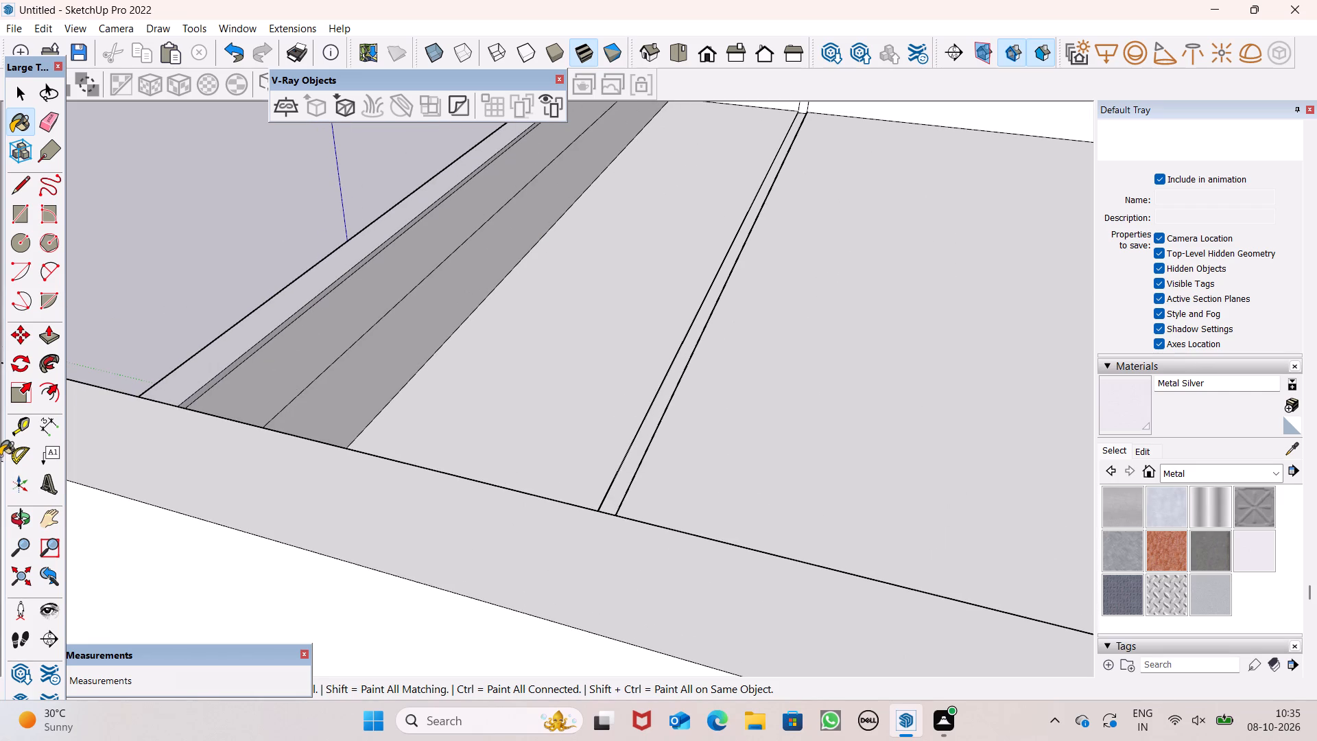
scroll(19, 486, "down", 1)
middle_click_drag(314, 600, 1168, 480)
scroll(709, 379, "down", 8)
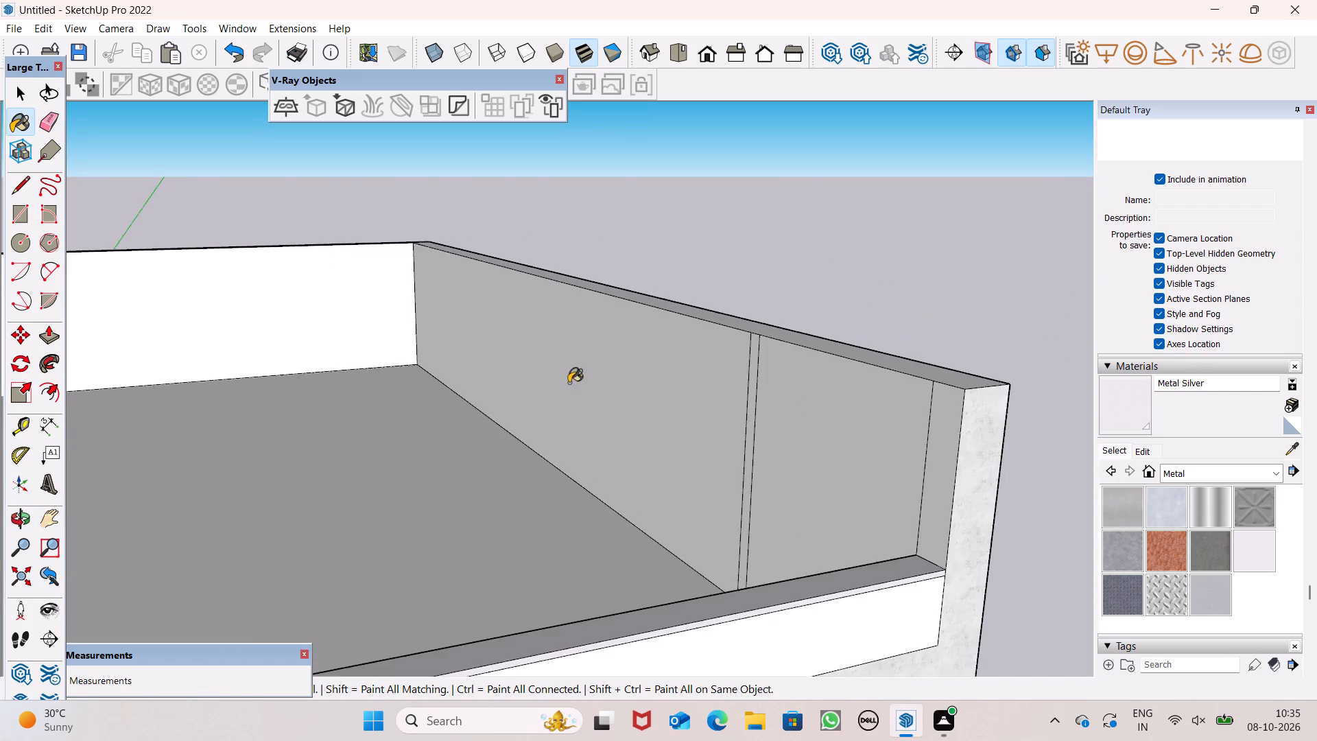
scroll(569, 383, "down", 2)
scroll(649, 430, "down", 1)
middle_click_drag(765, 494, 771, 465)
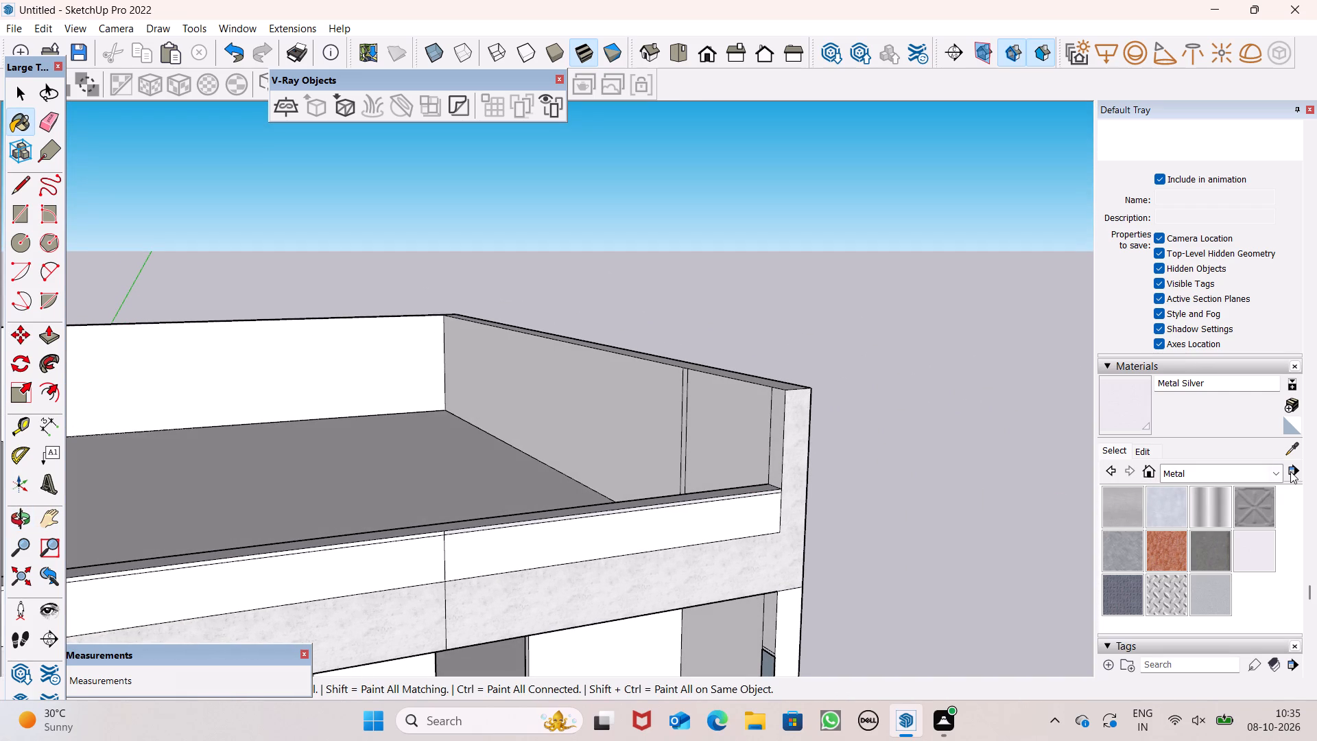
left_click(1278, 471)
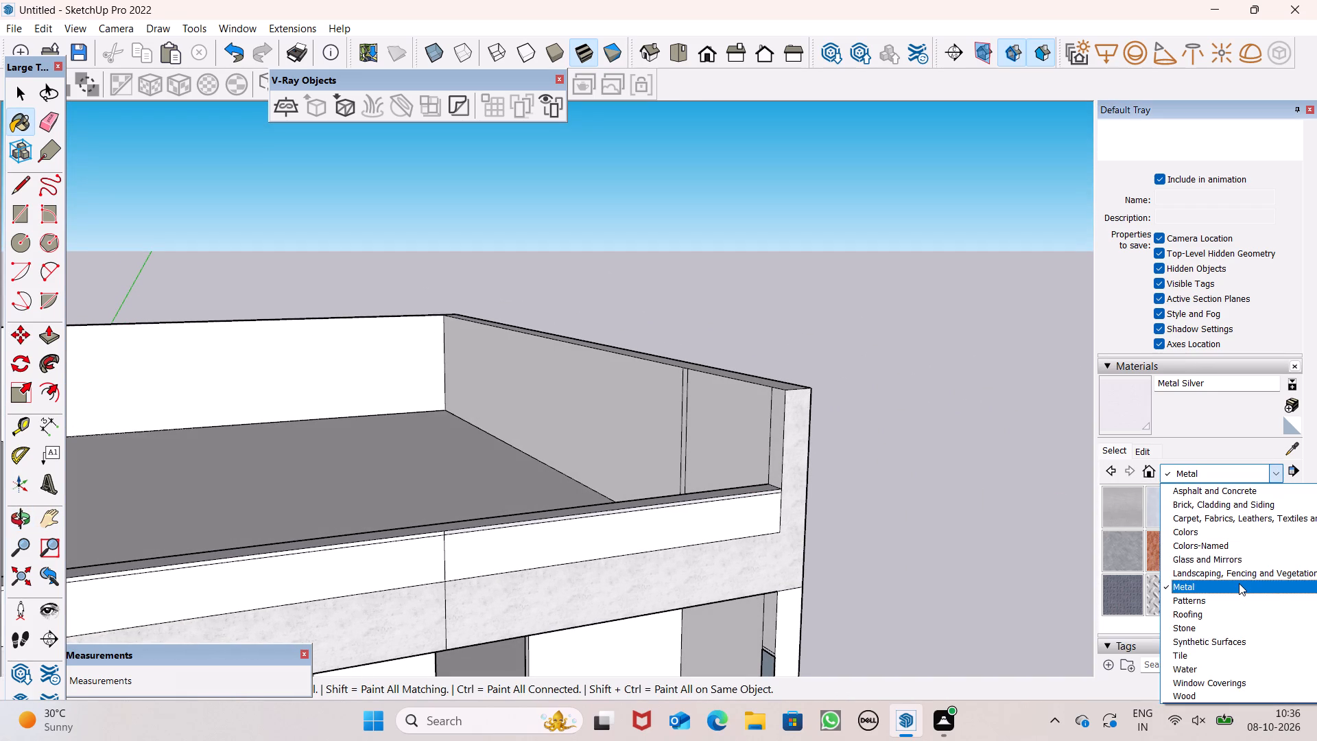
left_click(1240, 563)
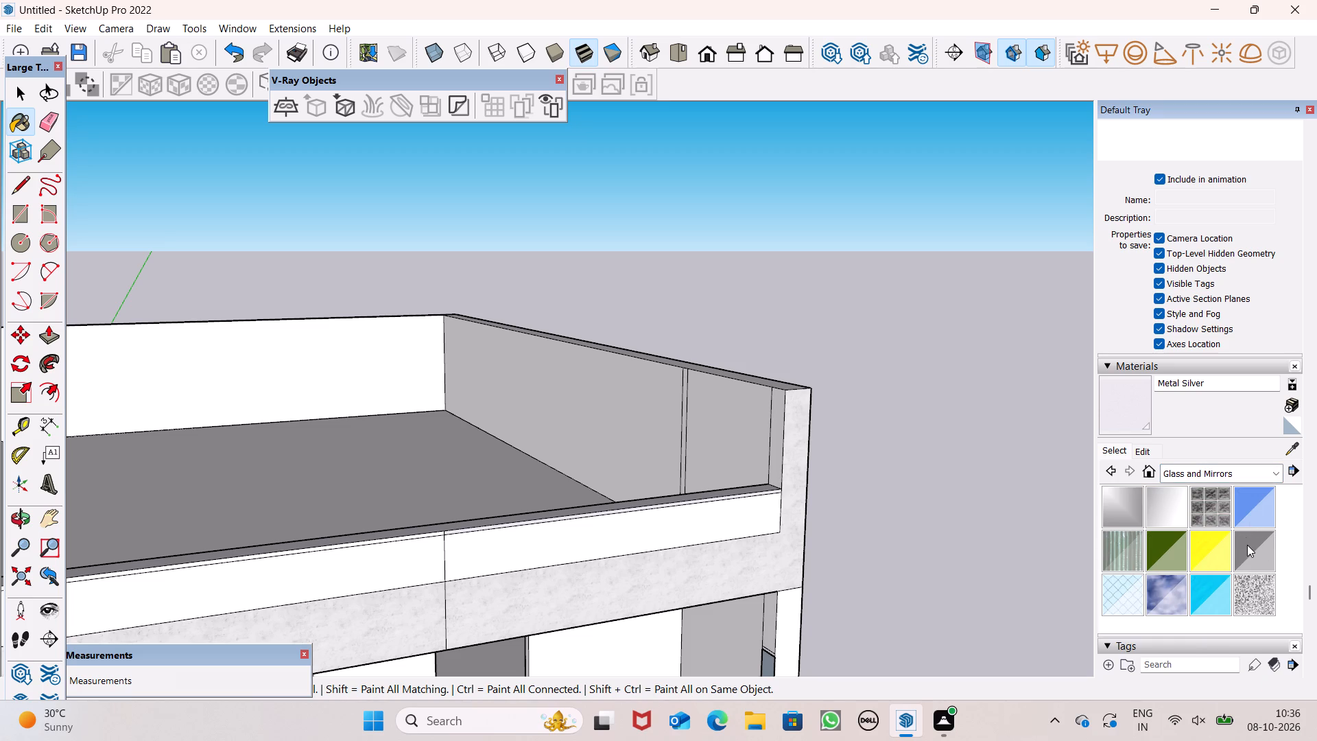
left_click(1247, 545)
scroll(712, 467, "down", 3)
scroll(538, 508, "up", 2)
scroll(612, 547, "up", 1)
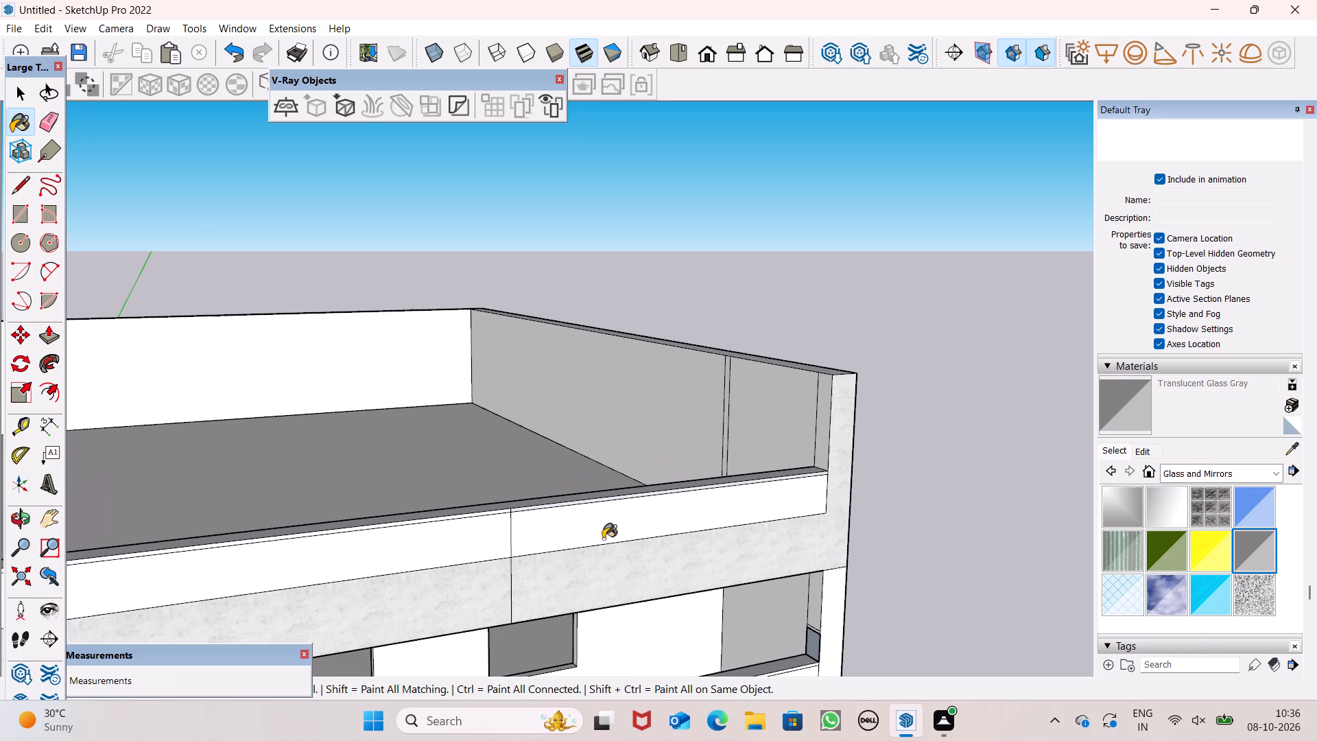
left_click(602, 526)
scroll(545, 511, "up", 1)
Continue the vertical dividing line across the parapet cap's top and down the parapet's inner face to the roof floor.
middle_click_drag(545, 513, 1154, 566)
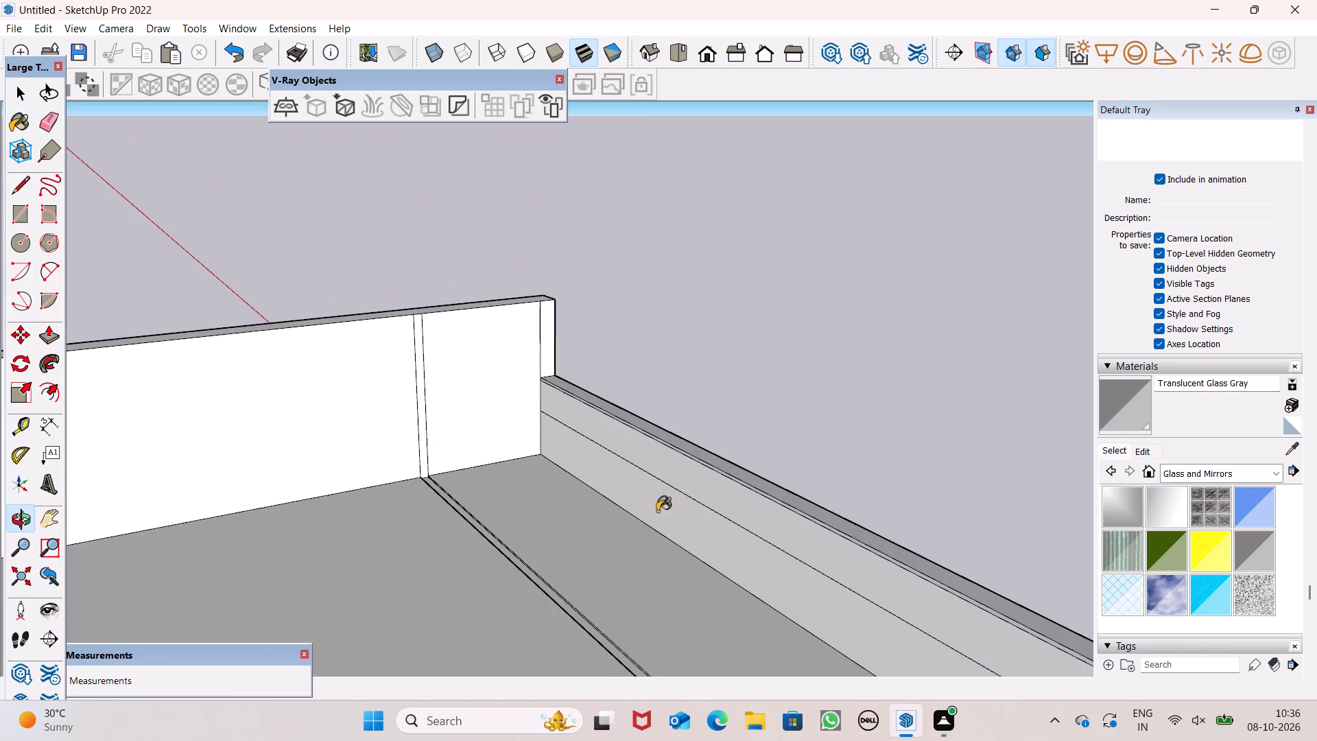
scroll(654, 510, "up", 1)
middle_click_drag(659, 525, 884, 534)
scroll(614, 446, "down", 2)
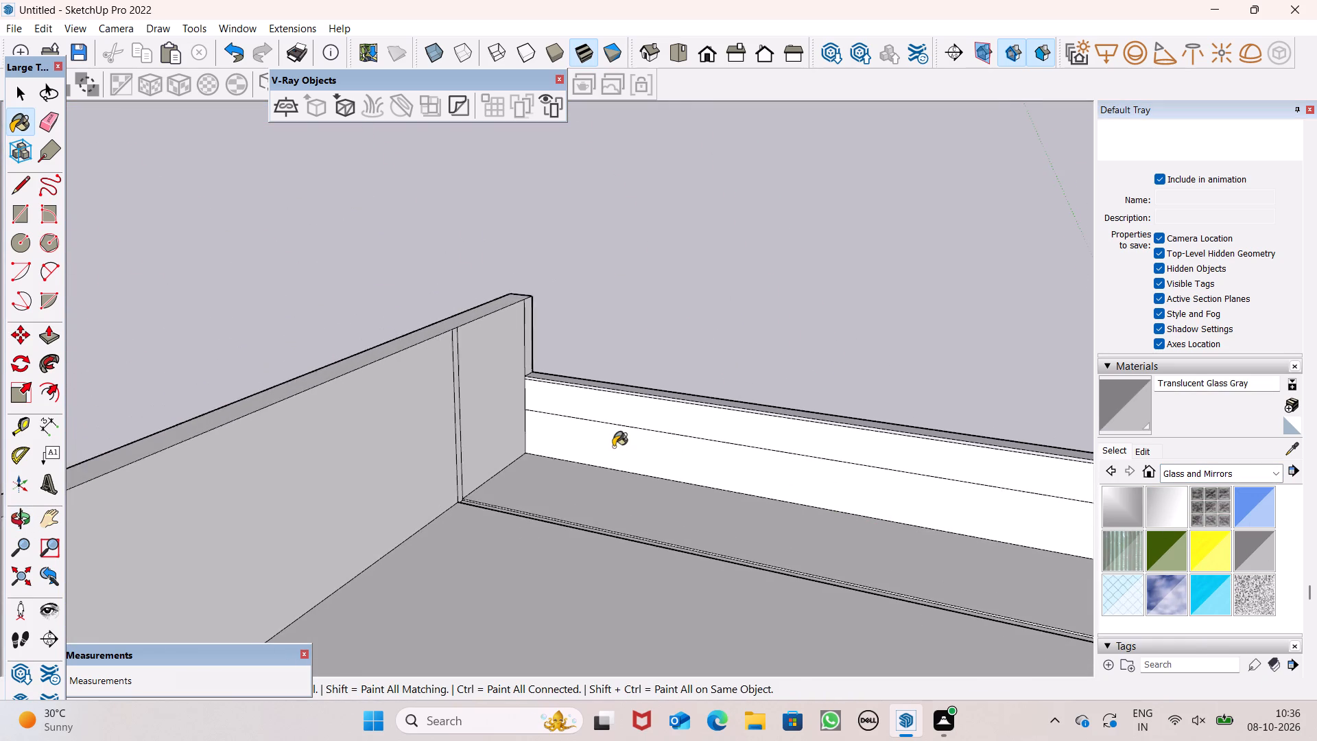
scroll(613, 447, "down", 1)
left_click(8, 197)
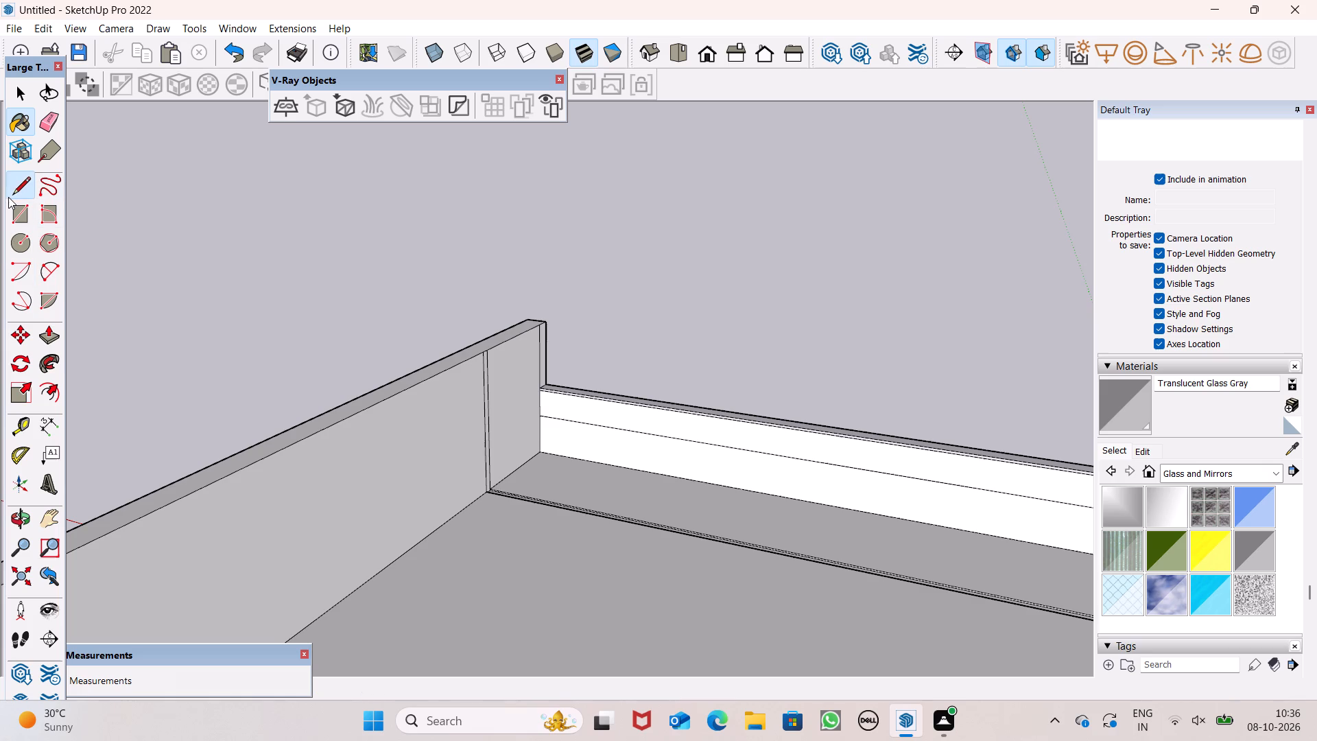
middle_click_drag(499, 388, 0, 355)
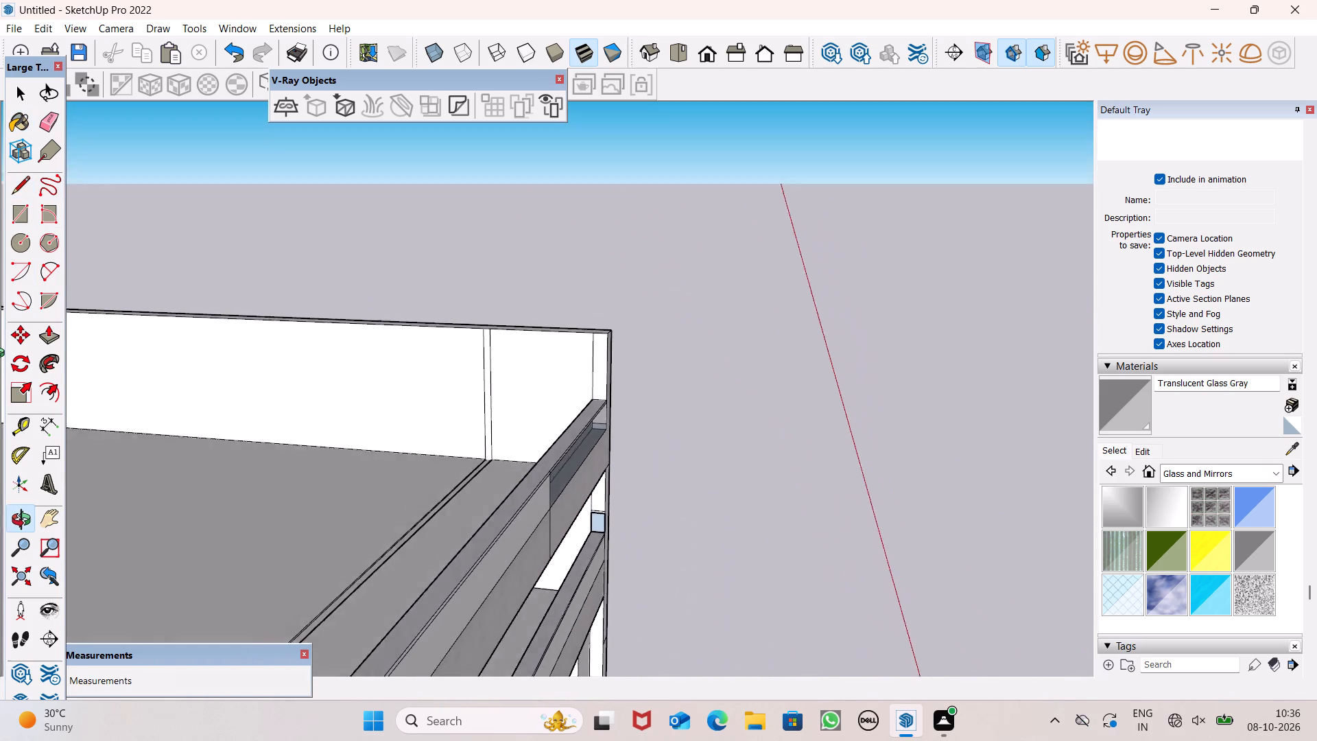
middle_click_drag(0, 355, 5, 322)
scroll(5, 322, "up", 1)
scroll(528, 481, "up", 7)
scroll(545, 416, "up", 7)
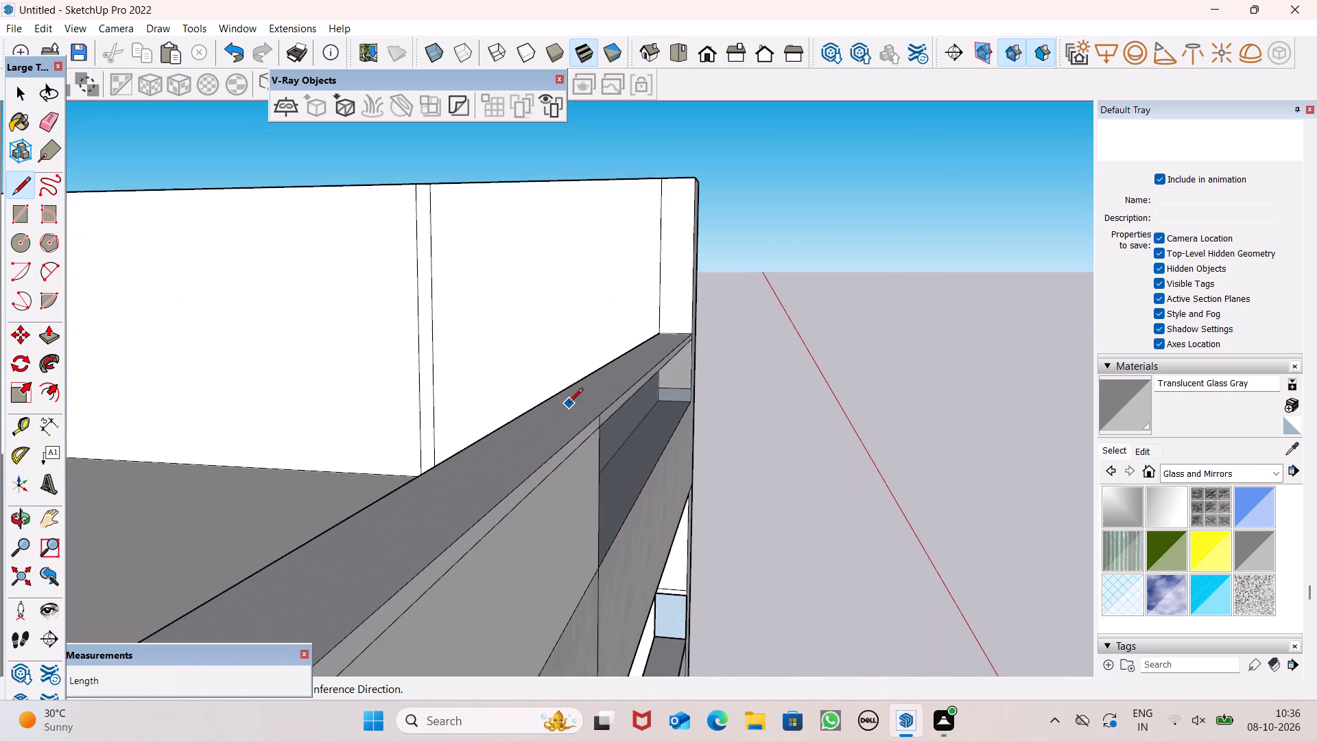
left_click_drag(597, 412, 596, 401)
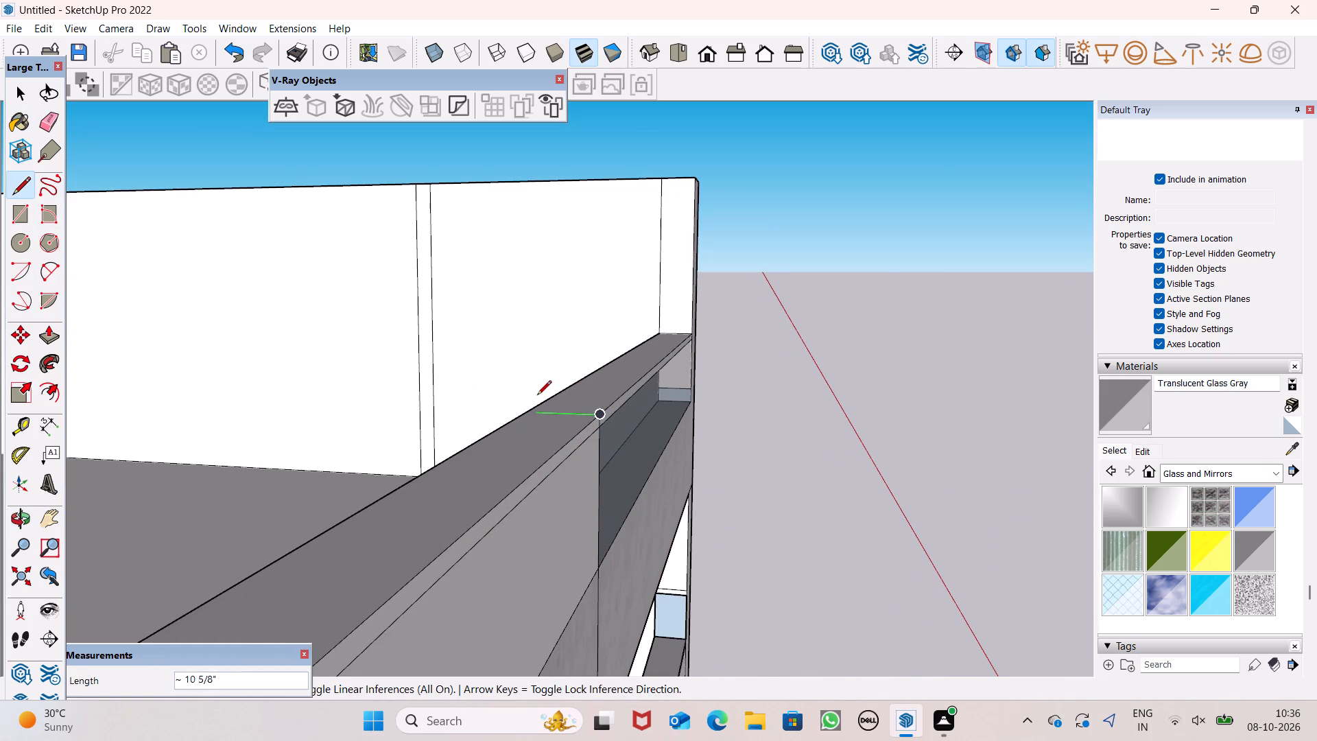
left_click(525, 396)
middle_click_drag(569, 447, 836, 414)
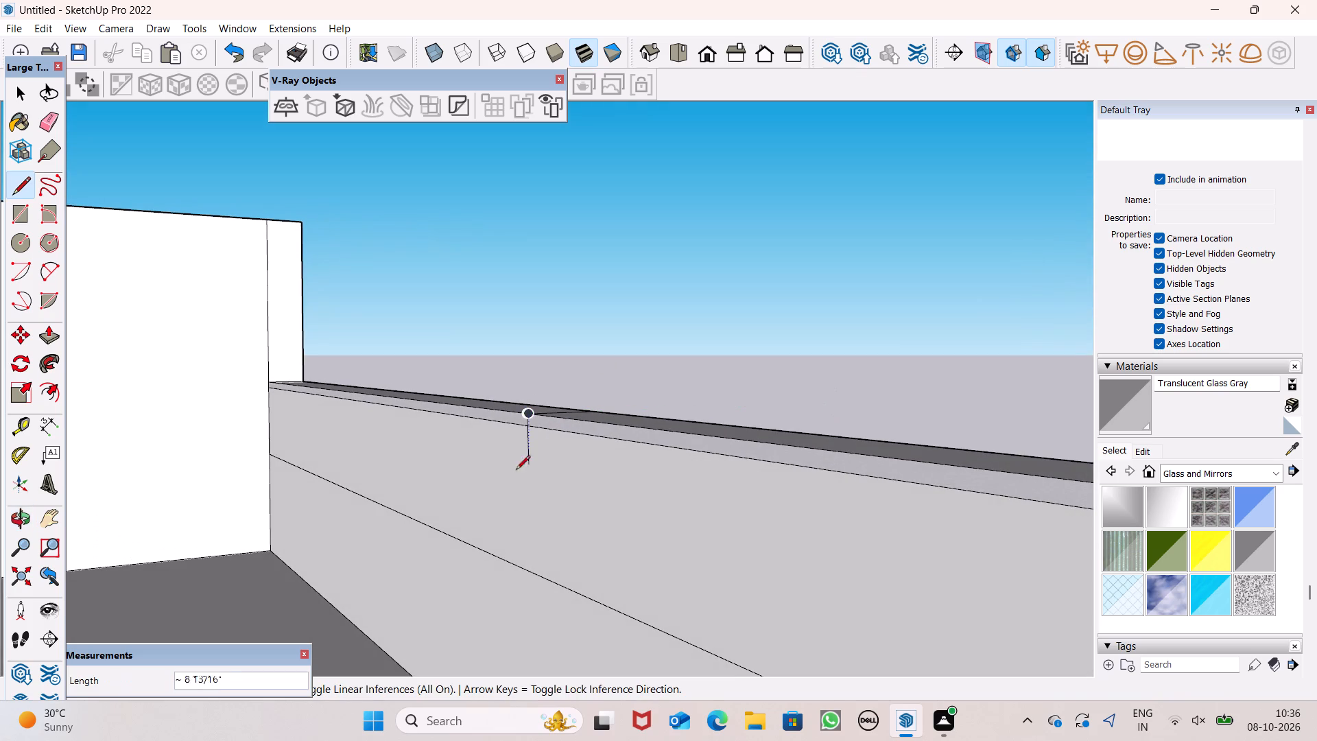
left_click(523, 570)
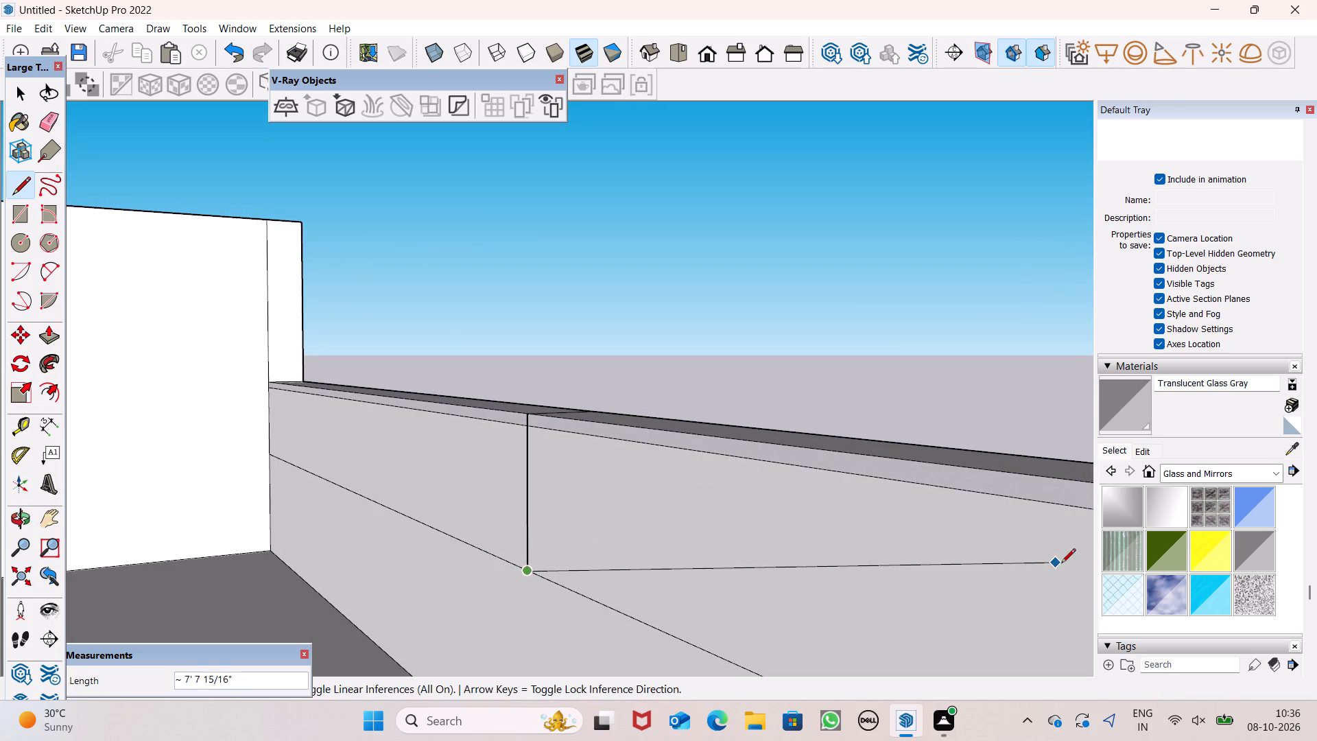
scroll(565, 590, "down", 7)
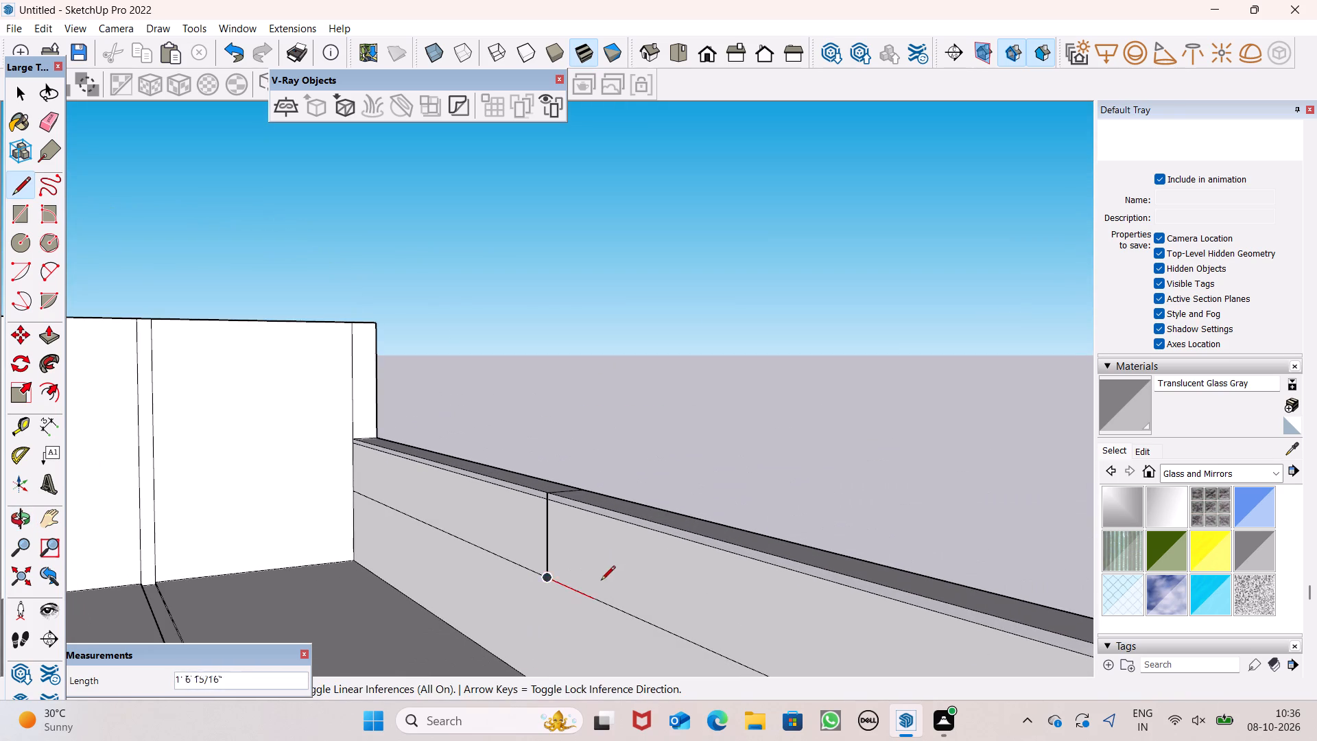
scroll(504, 670, "up", 1)
middle_click_drag(532, 650, 628, 586)
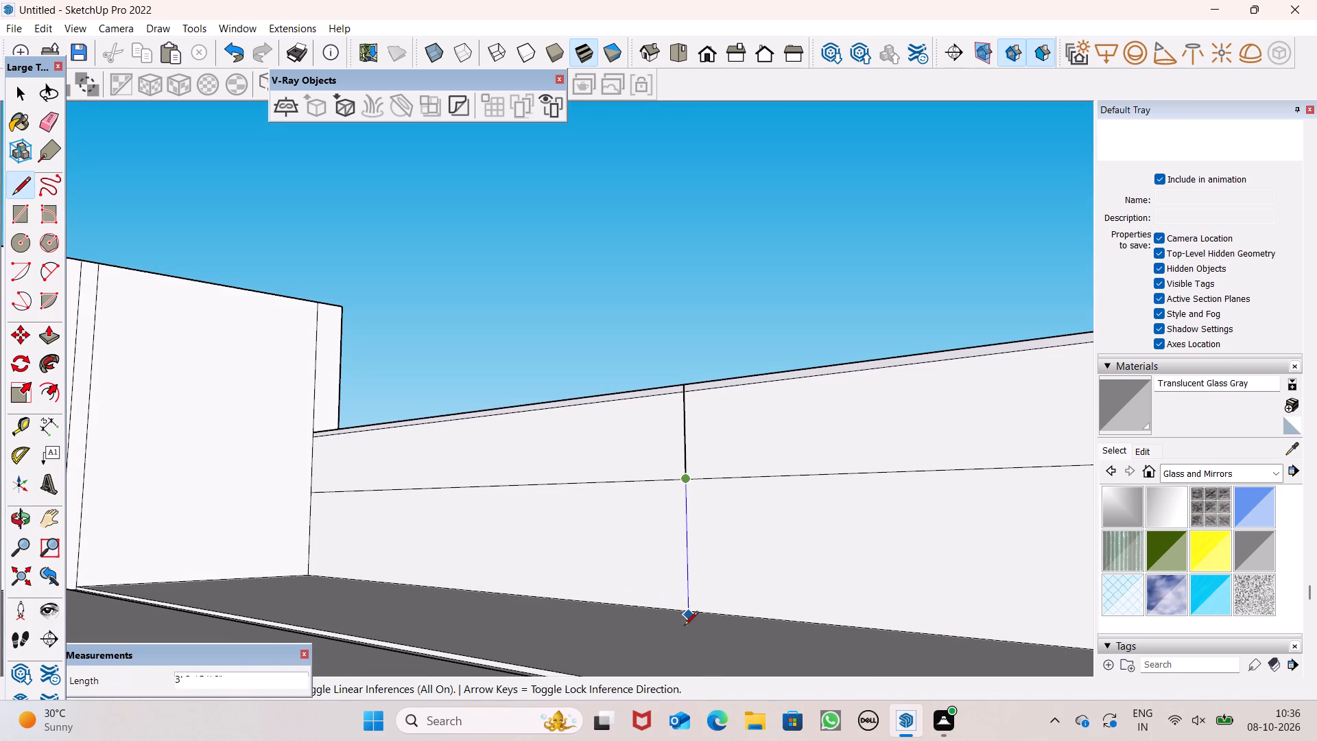
left_click(692, 623)
Undo the last two dividing-line segments drawn down the inner face of the roof's front parapet.
middle_click_drag(774, 596, 752, 700)
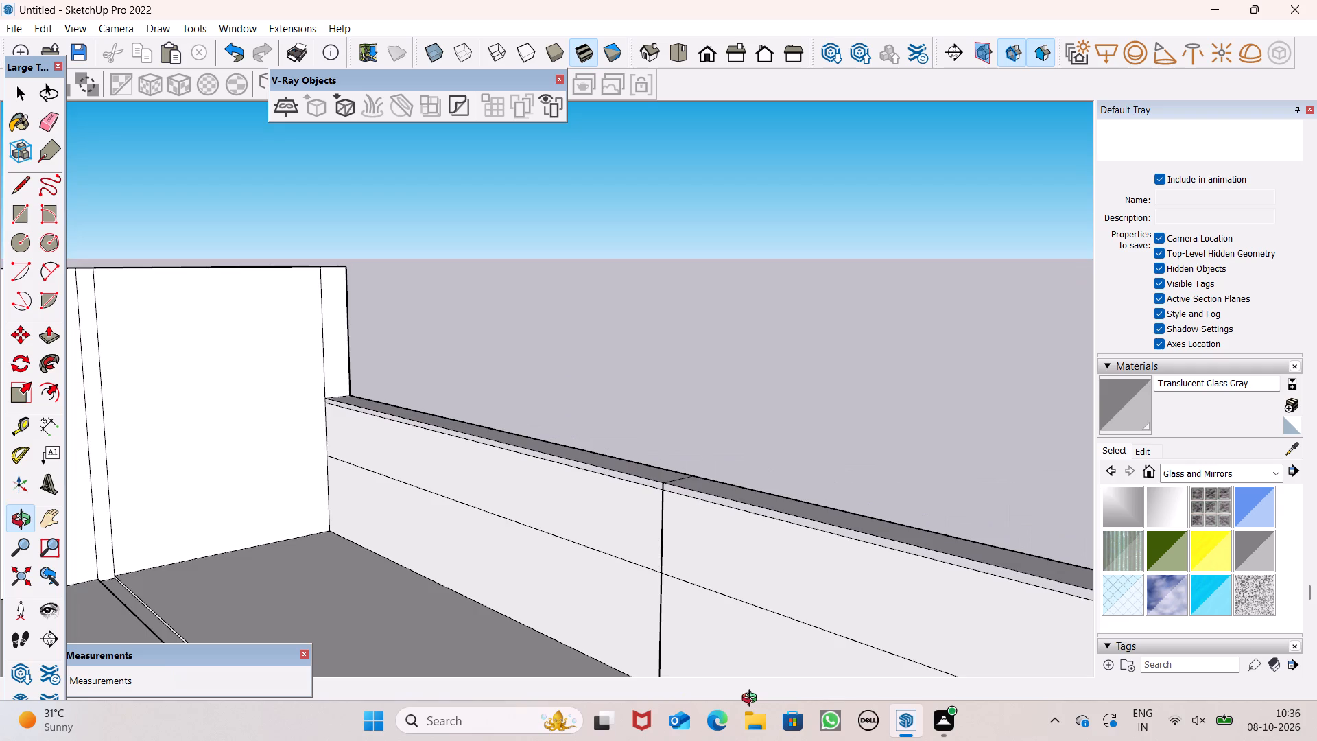
middle_click_drag(752, 700, 975, 701)
scroll(818, 532, "down", 5)
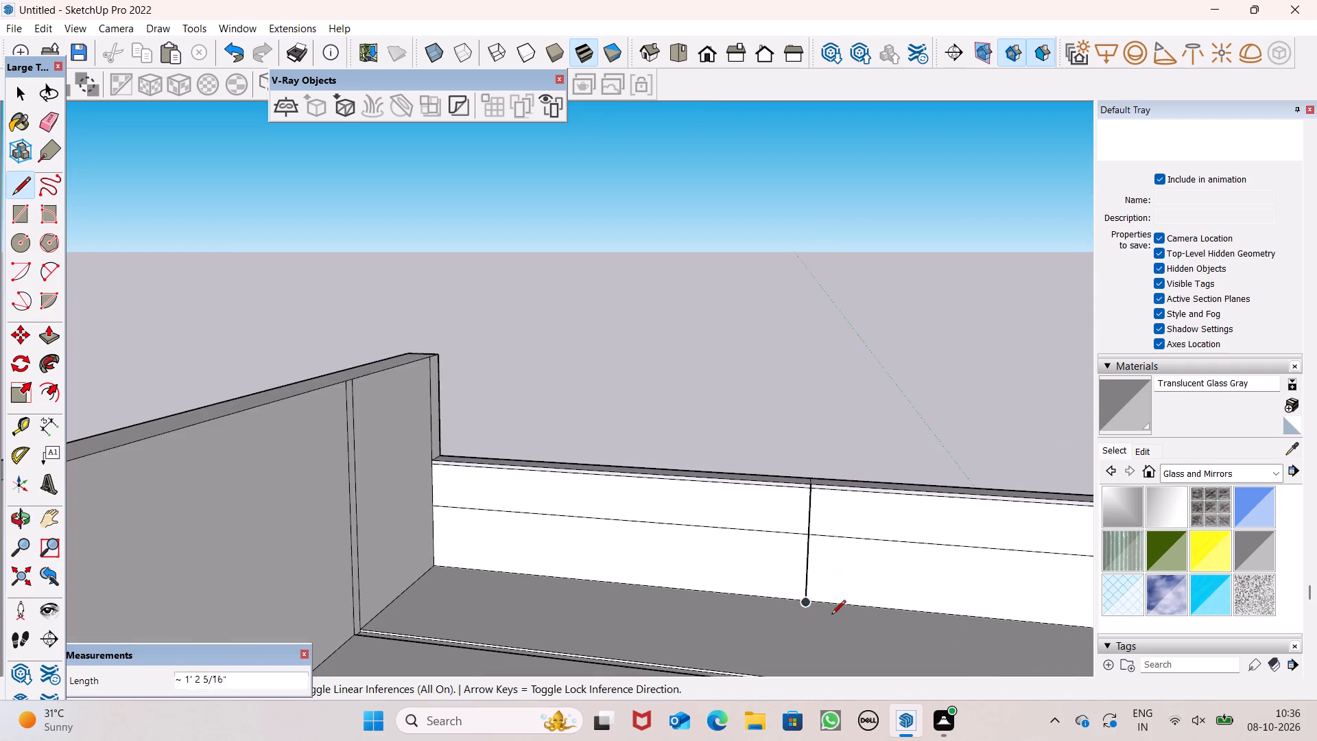
middle_click_drag(831, 649, 870, 713)
scroll(824, 578, "up", 3)
scroll(824, 578, "down", 1)
scroll(824, 578, "up", 9)
middle_click_drag(805, 552, 814, 674)
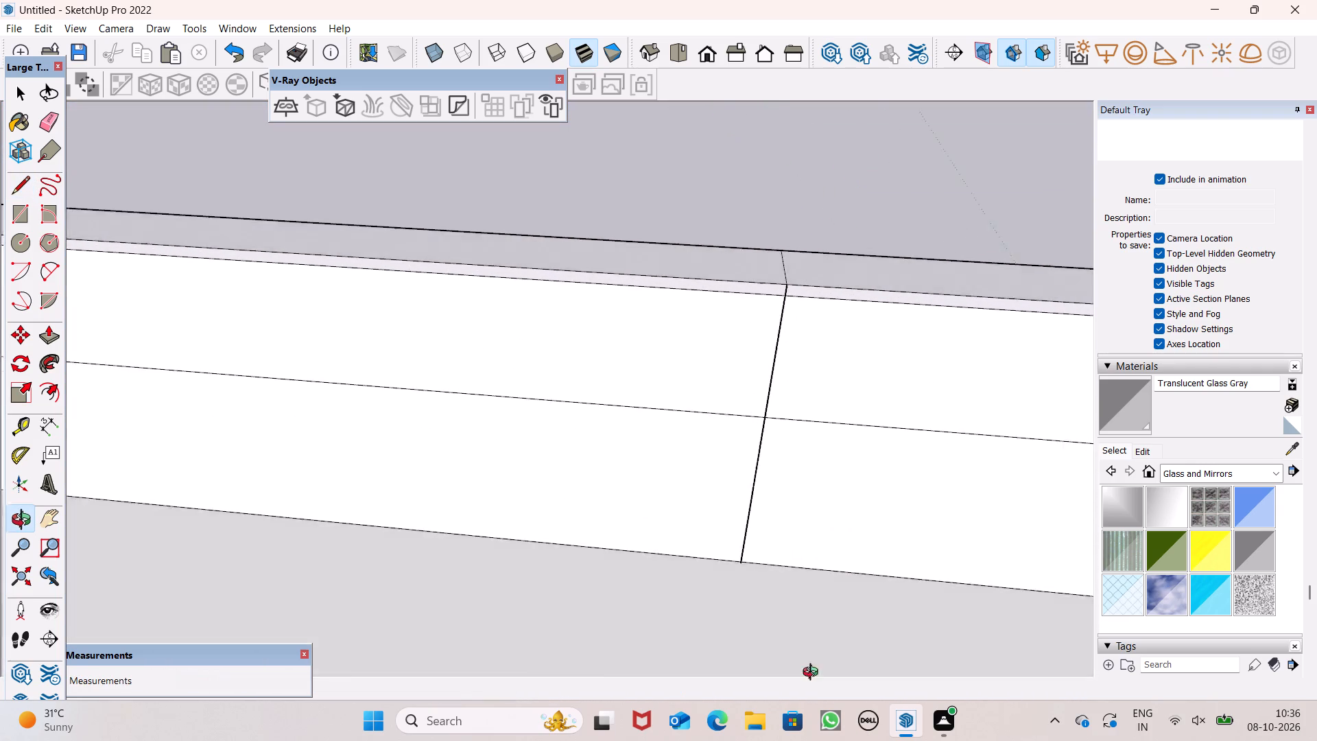
middle_click_drag(814, 674, 832, 727)
key("ctrl+z")
key("ctrl+z")
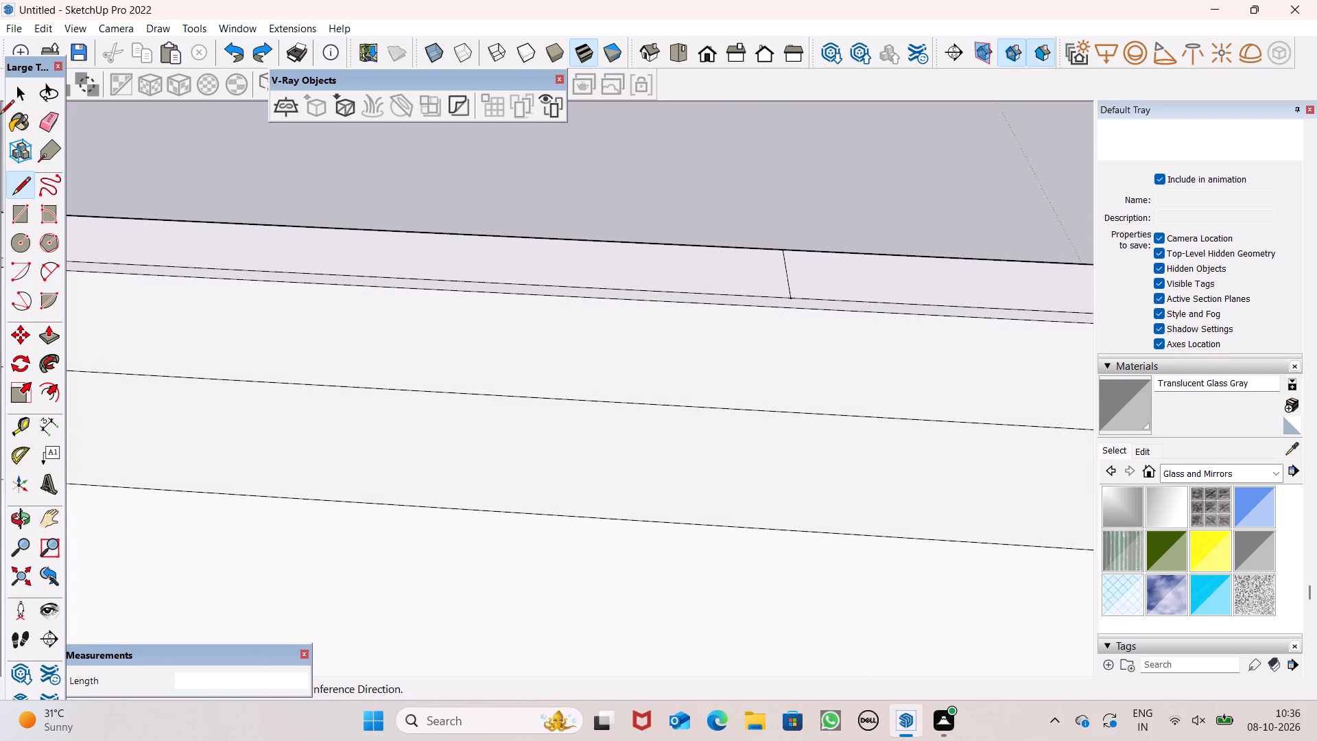
Redraw the dividing line down the parapet's inner cap edge and about 2' down the upper band, ending at the horizontal line.
scroll(818, 290, "up", 4)
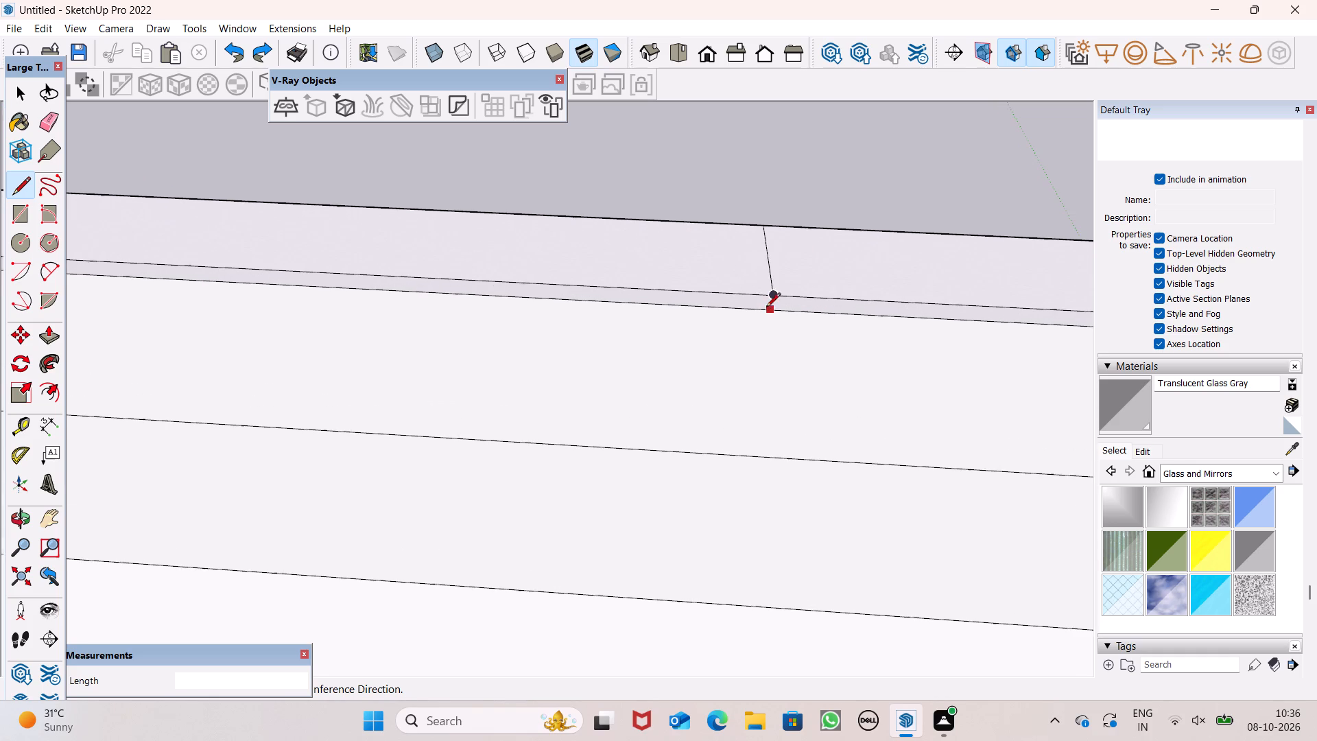
scroll(773, 306, "up", 10)
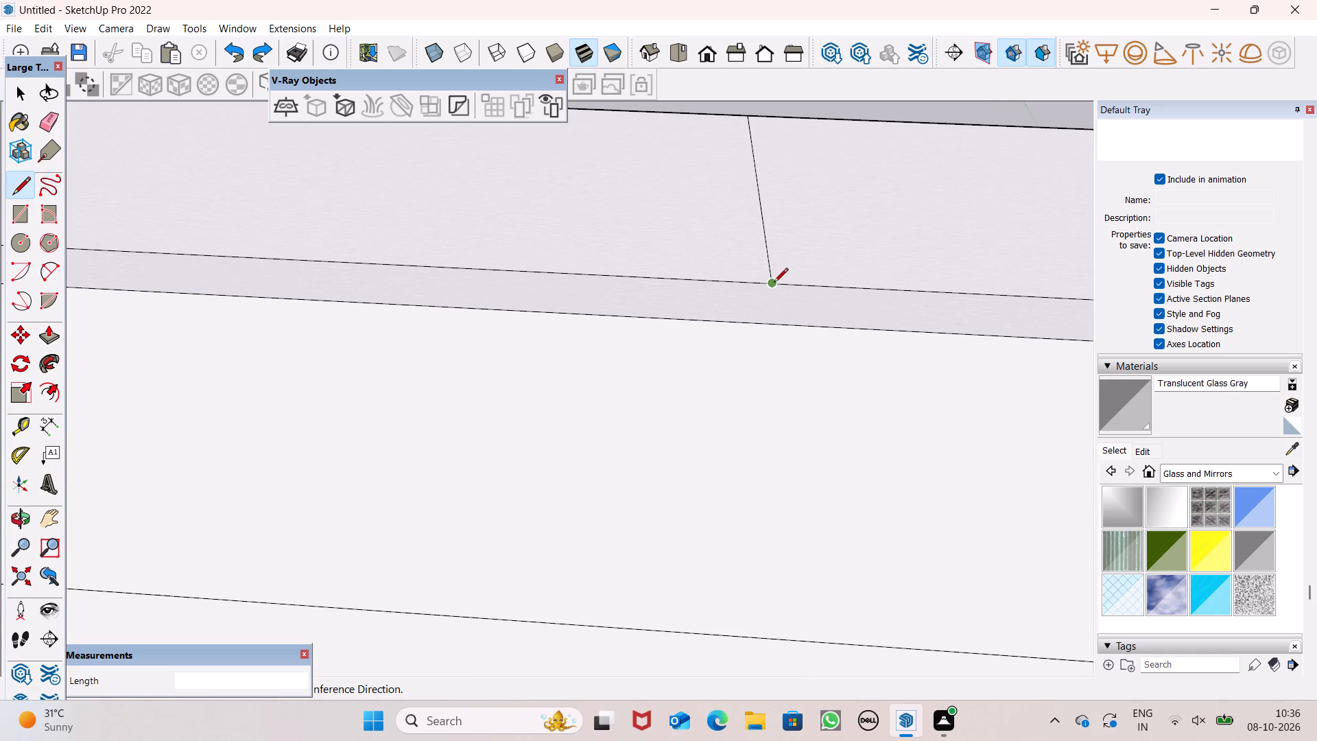
left_click(774, 283)
left_click(764, 328)
scroll(744, 299, "down", 4)
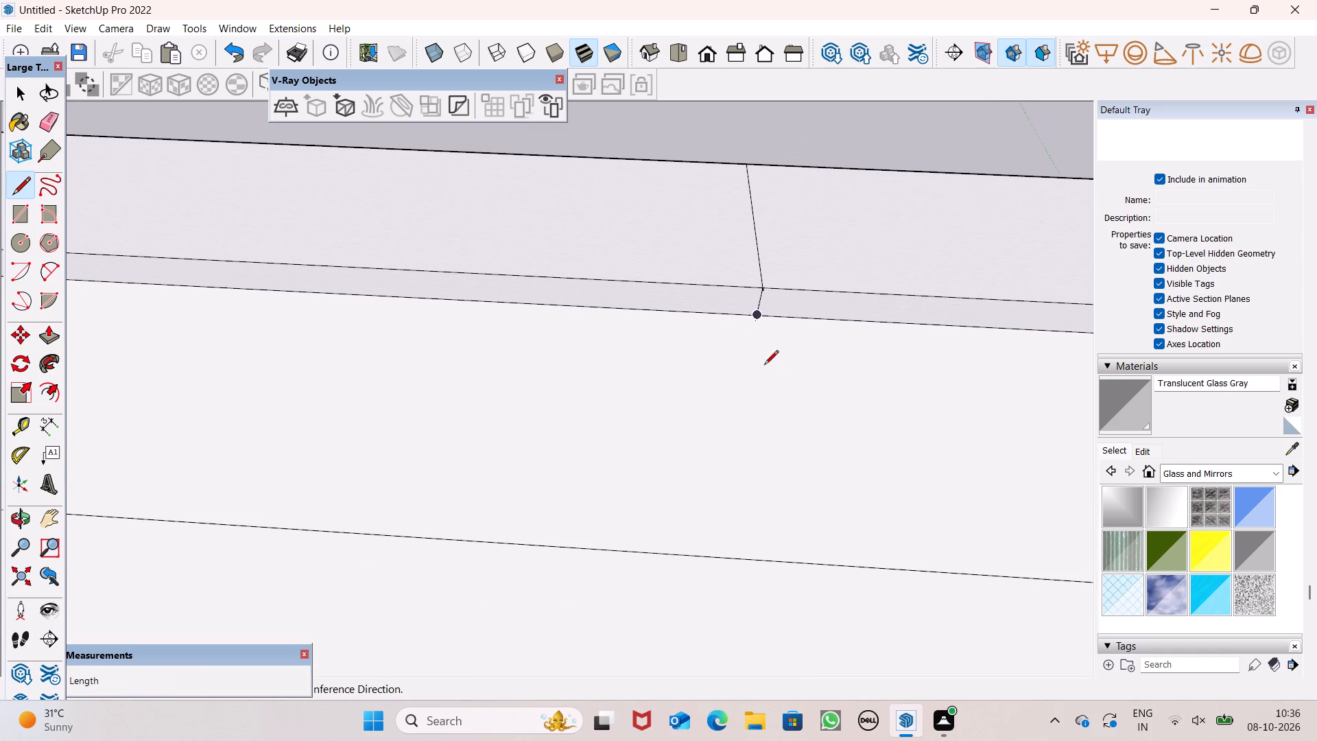
left_click(720, 561)
left_click(710, 563)
left_click_drag(755, 318, 753, 358)
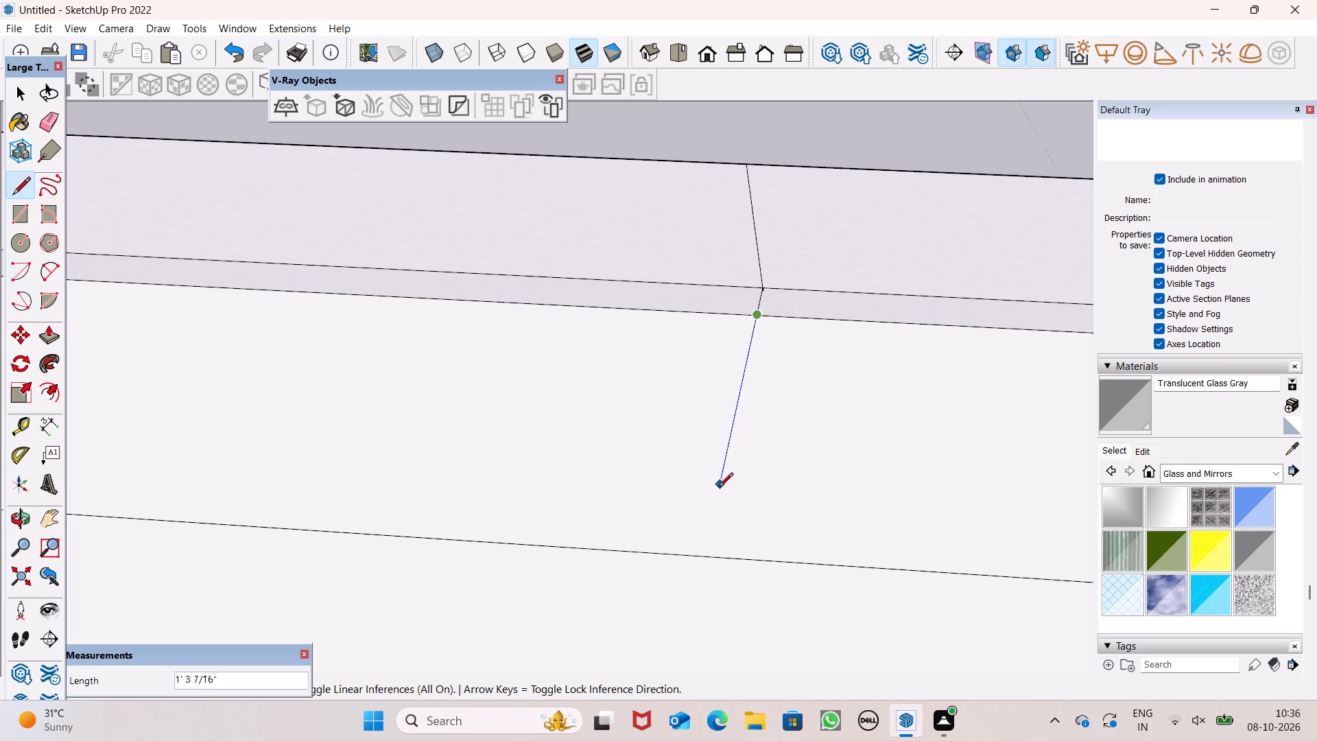
left_click(705, 555)
scroll(680, 504, "down", 8)
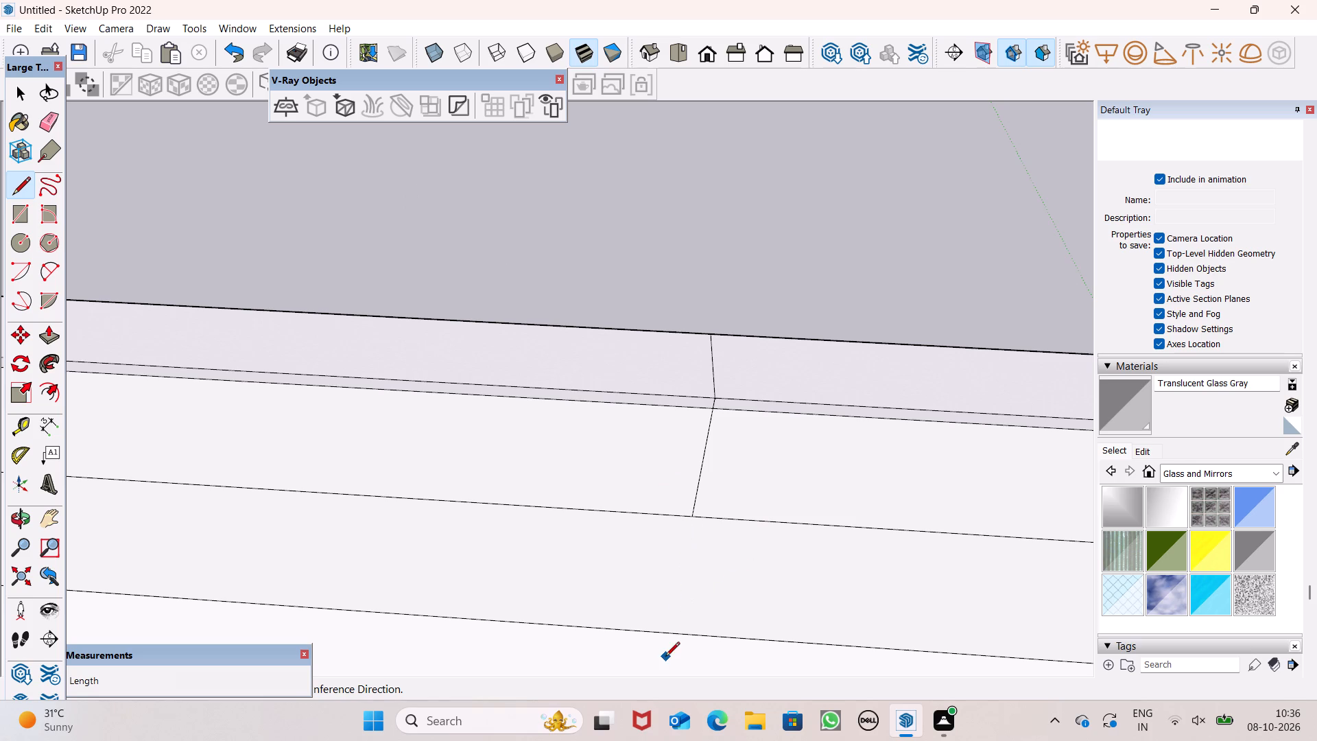
Paint the inner face of the parapet's upper band with Translucent Glass Gray on the shorter side of the dividing line.
left_click(1244, 541)
left_click(1266, 548)
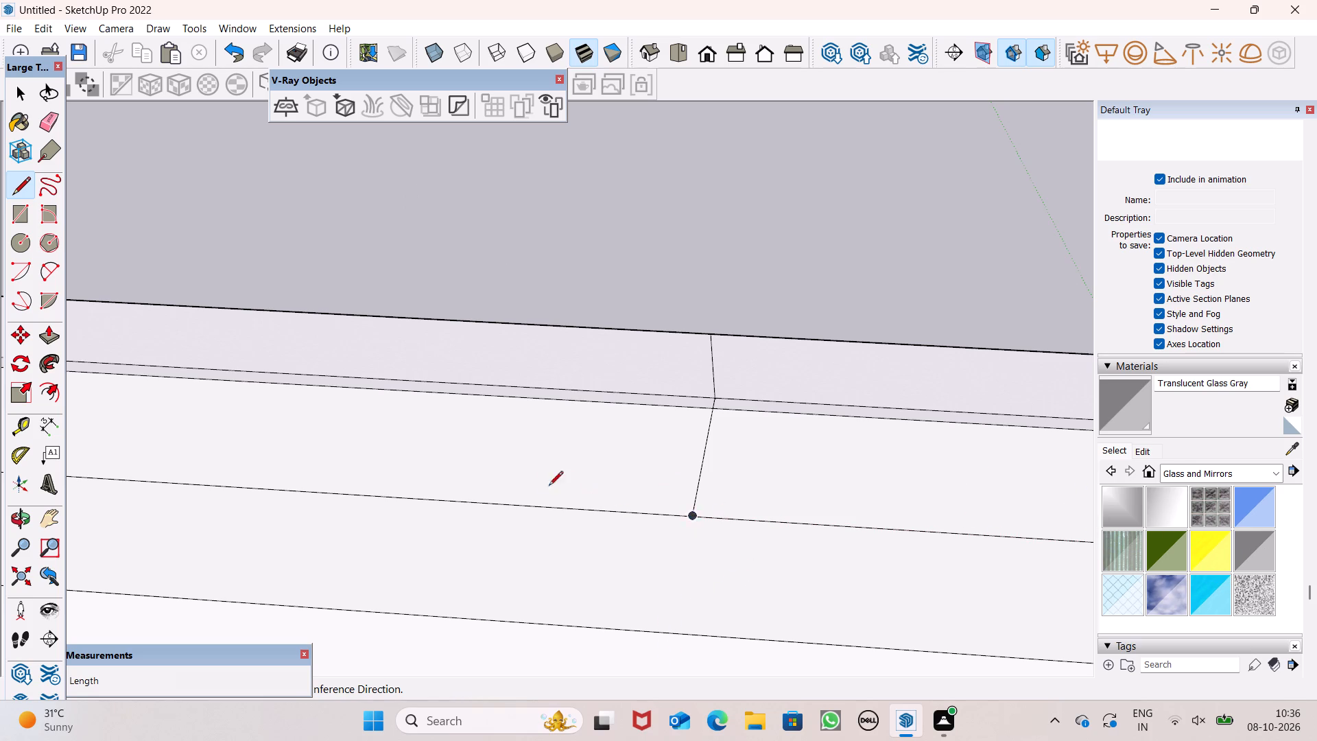
left_click(538, 472)
key("b")
key("space")
key("space")
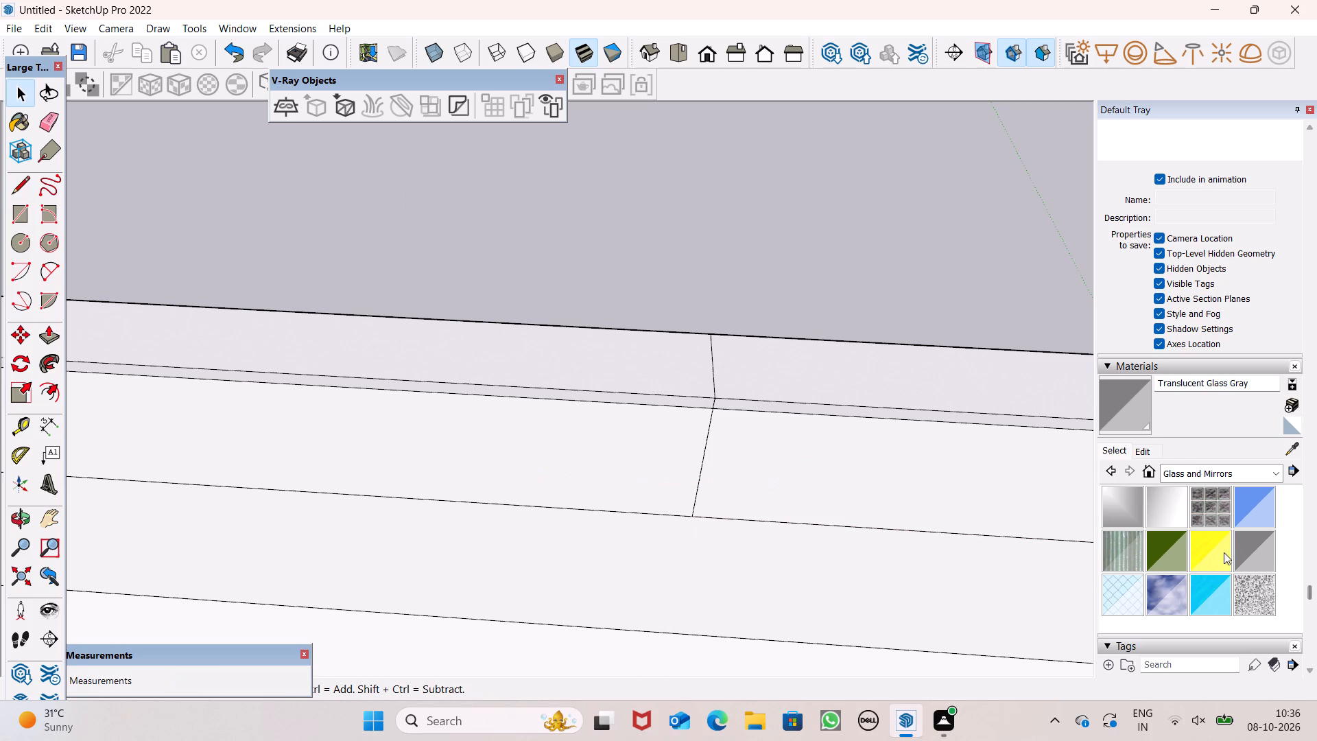
left_click(1244, 545)
left_click(532, 451)
scroll(792, 430, "down", 5)
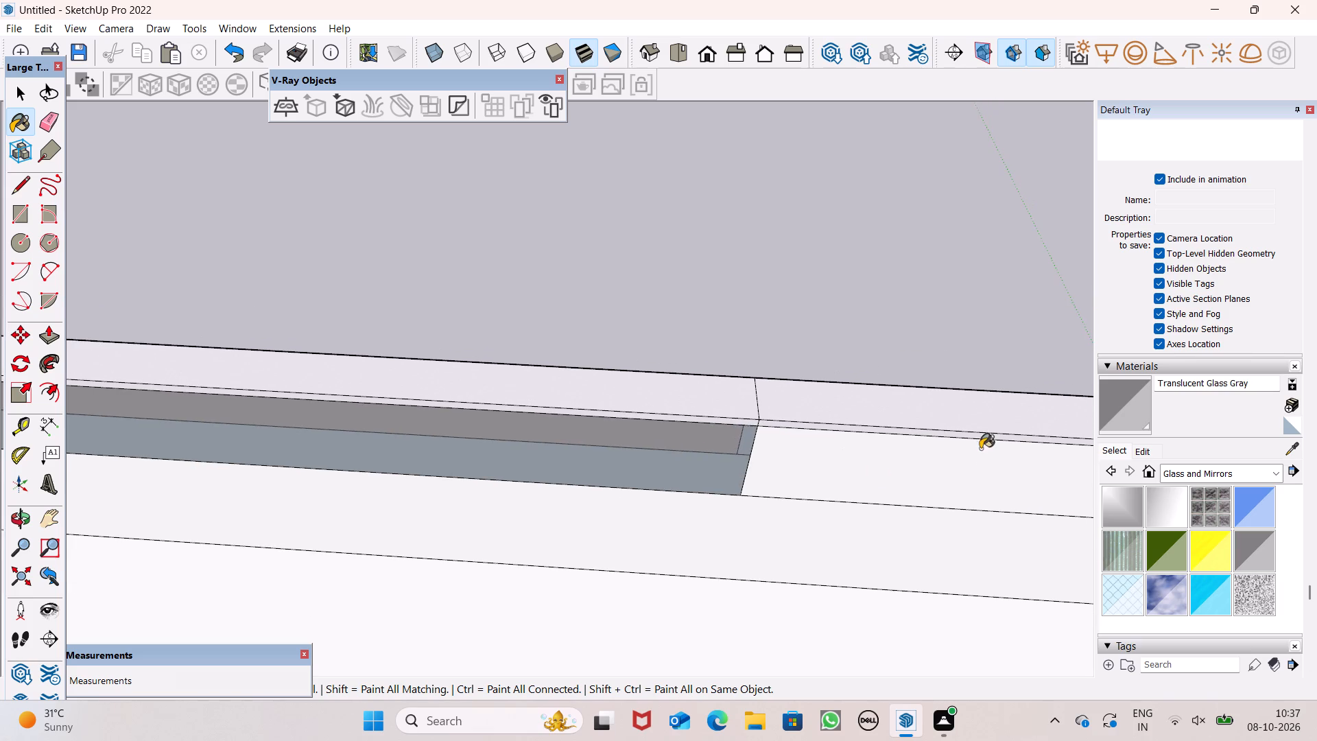
Examine the roof parapet's glass section from outside and compare it with the balcony parapets across the whole front facade.
scroll(650, 355, "down", 7)
middle_click_drag(840, 420, 0, 275)
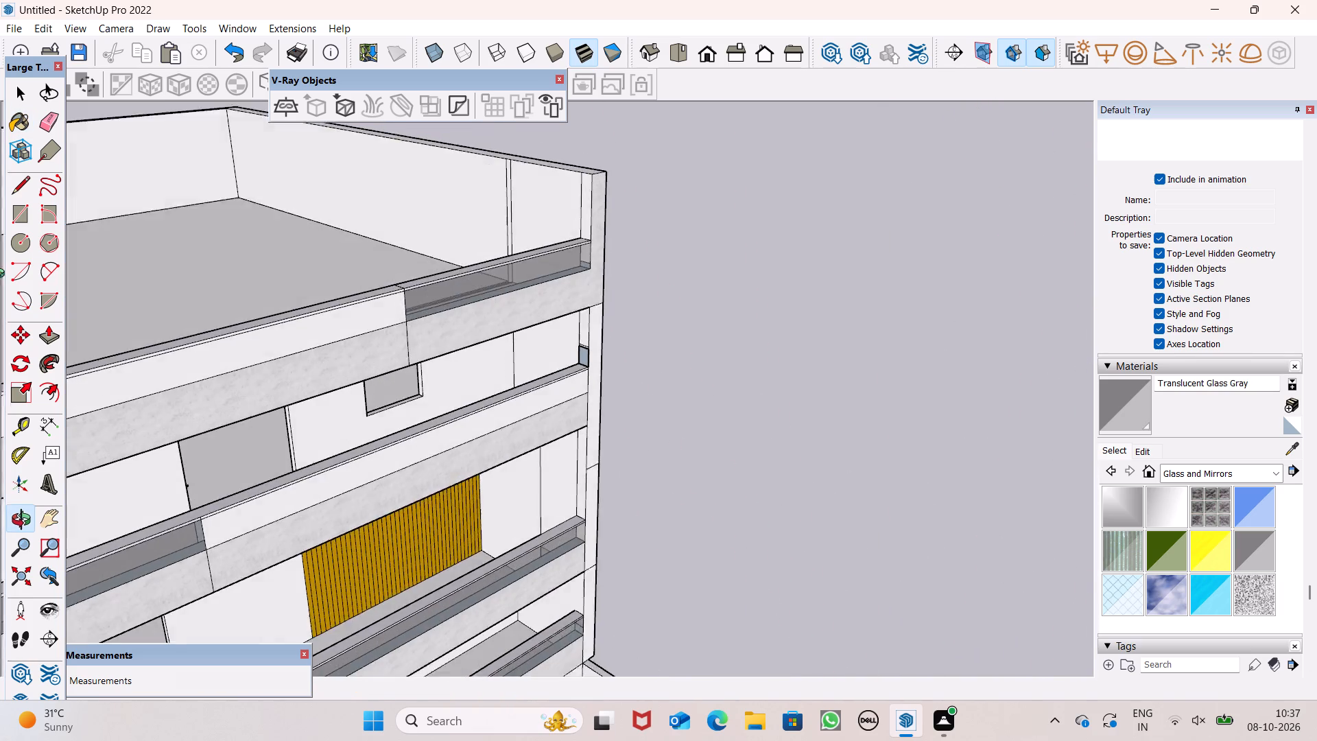
middle_click_drag(0, 275, 0, 271)
scroll(759, 262, "down", 3)
middle_click_drag(794, 329, 628, 301)
key("space")
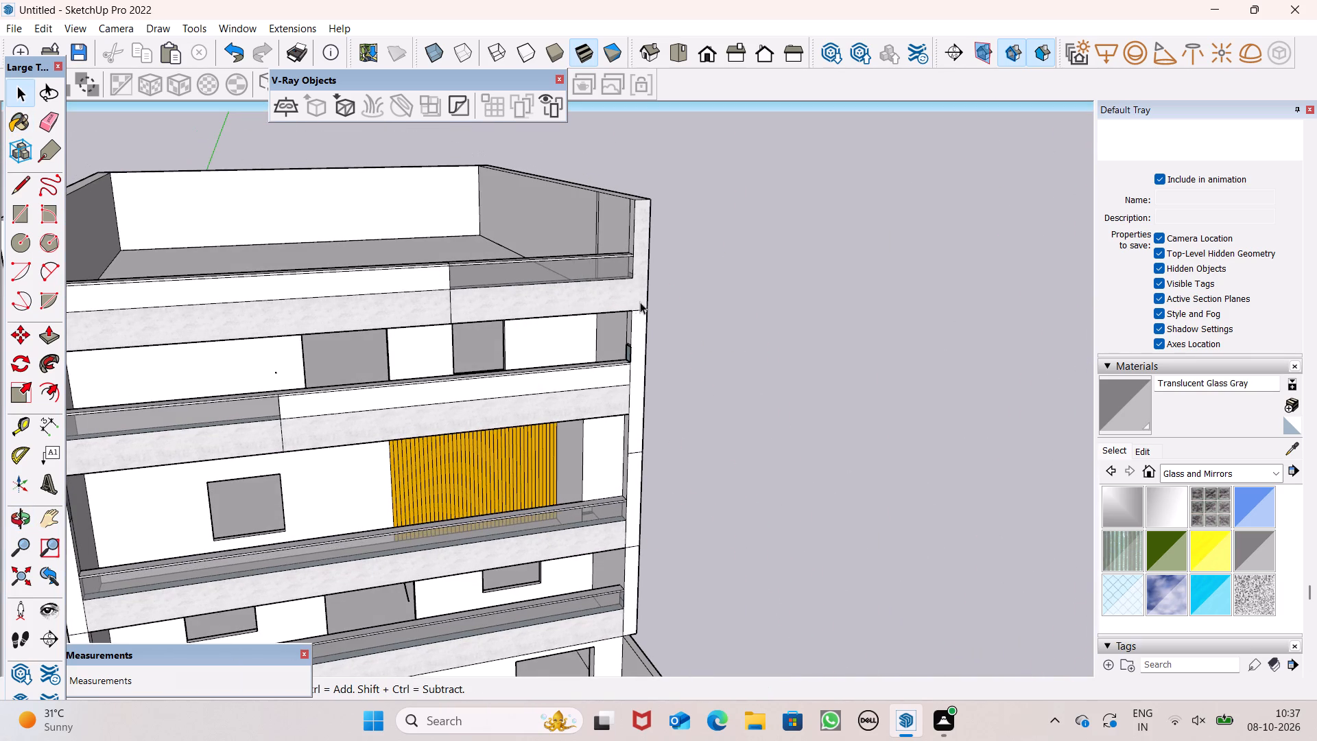
scroll(807, 309, "up", 1)
scroll(807, 313, "down", 8)
middle_click_drag(1015, 499, 835, 464)
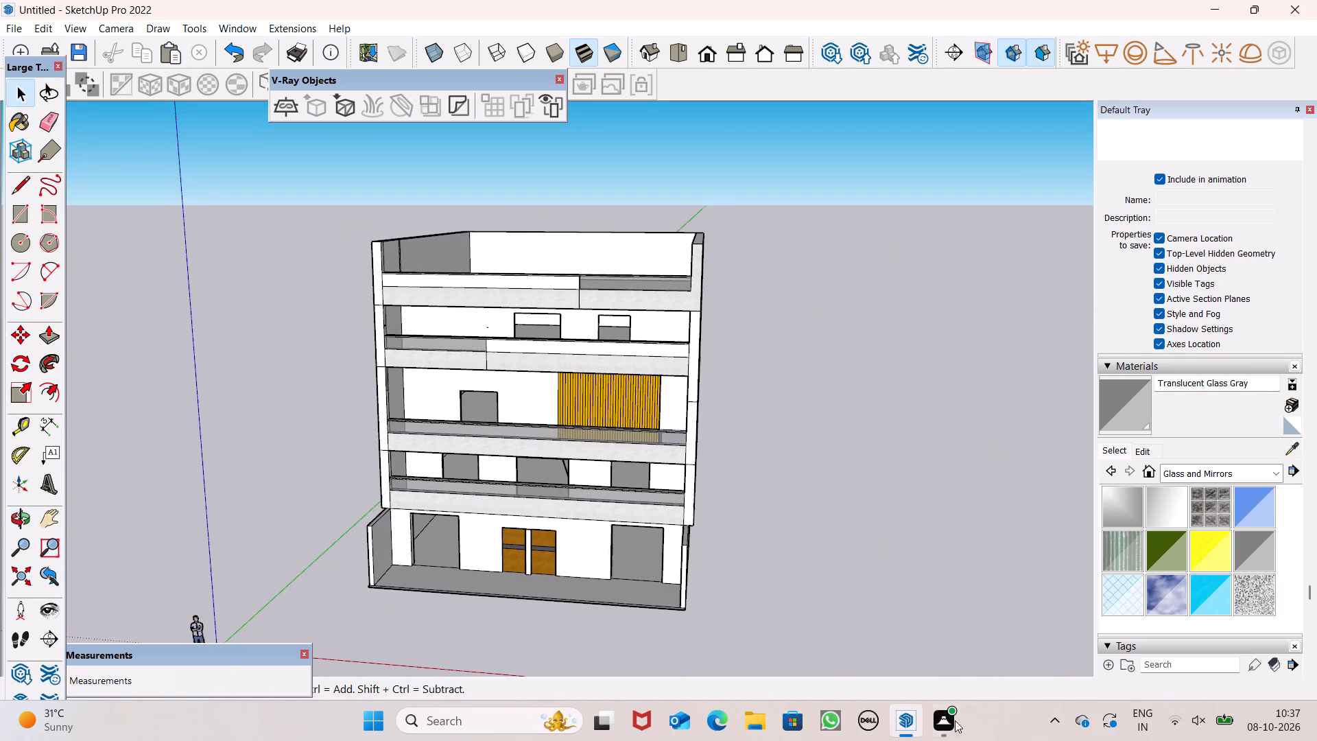
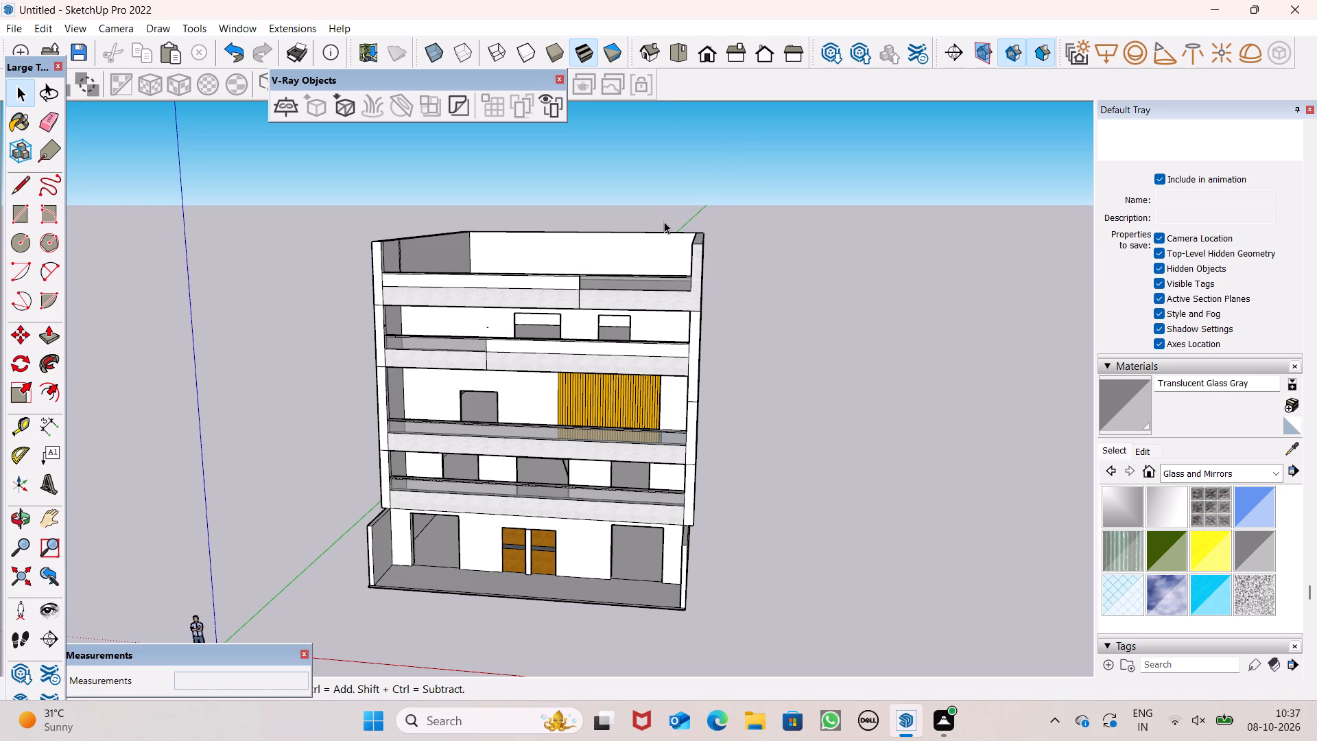
Examine the roof parapet and balcony bands across the front facade, from above and straight on.
scroll(580, 259, "down", 2)
scroll(683, 318, "down", 1)
middle_click_drag(688, 317, 687, 319)
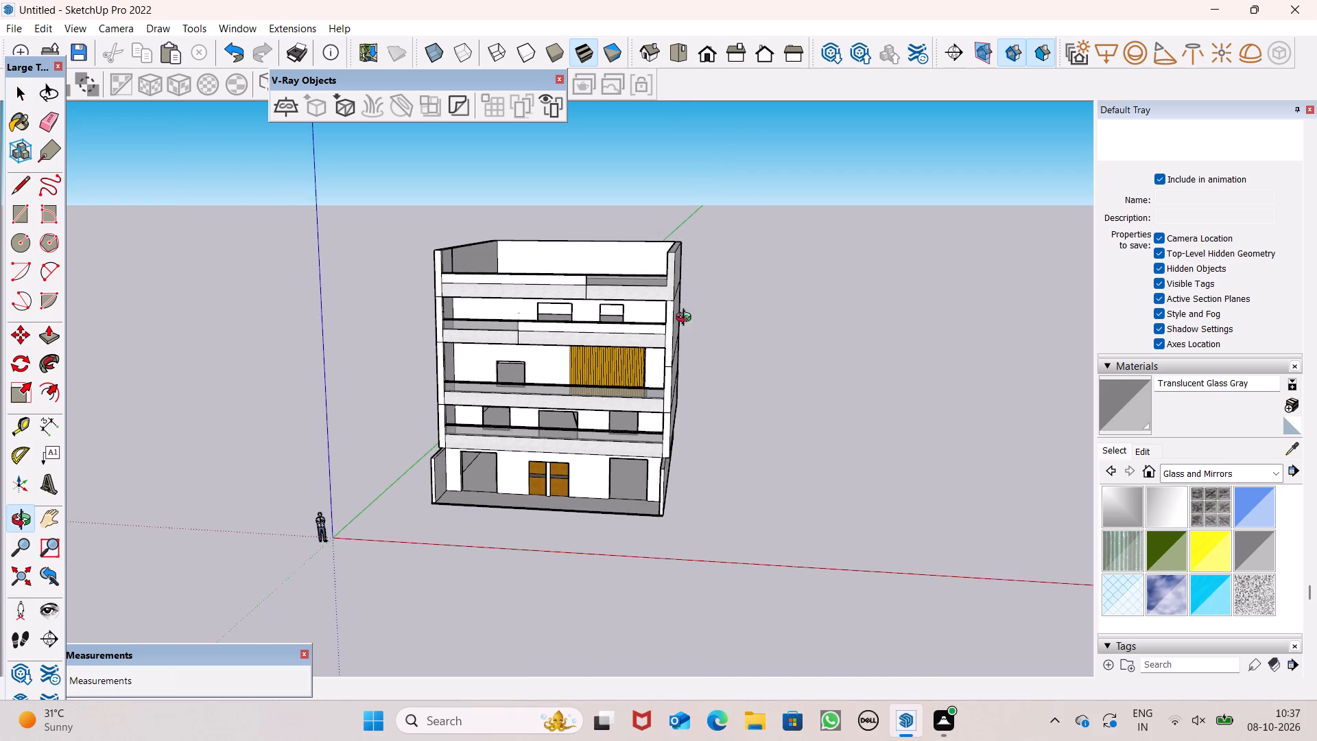
middle_click_drag(687, 319, 791, 452)
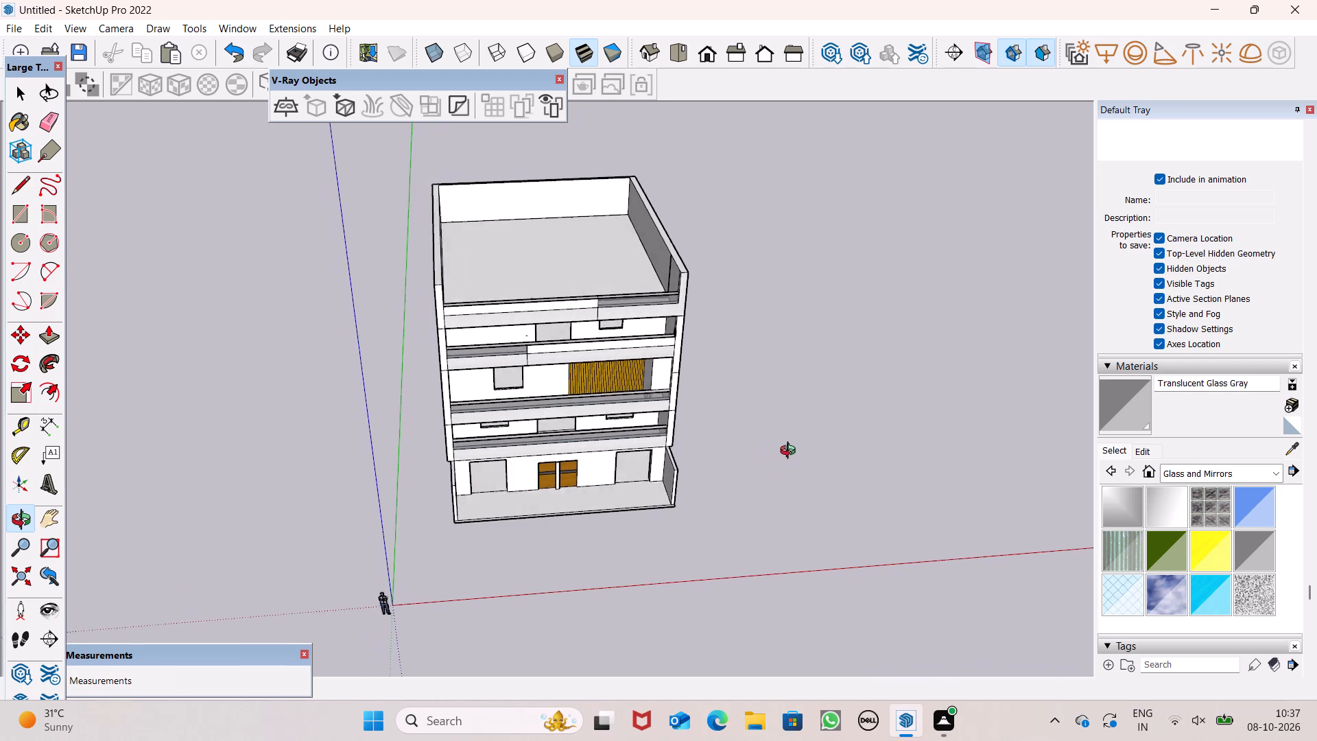
middle_click_drag(791, 452, 744, 321)
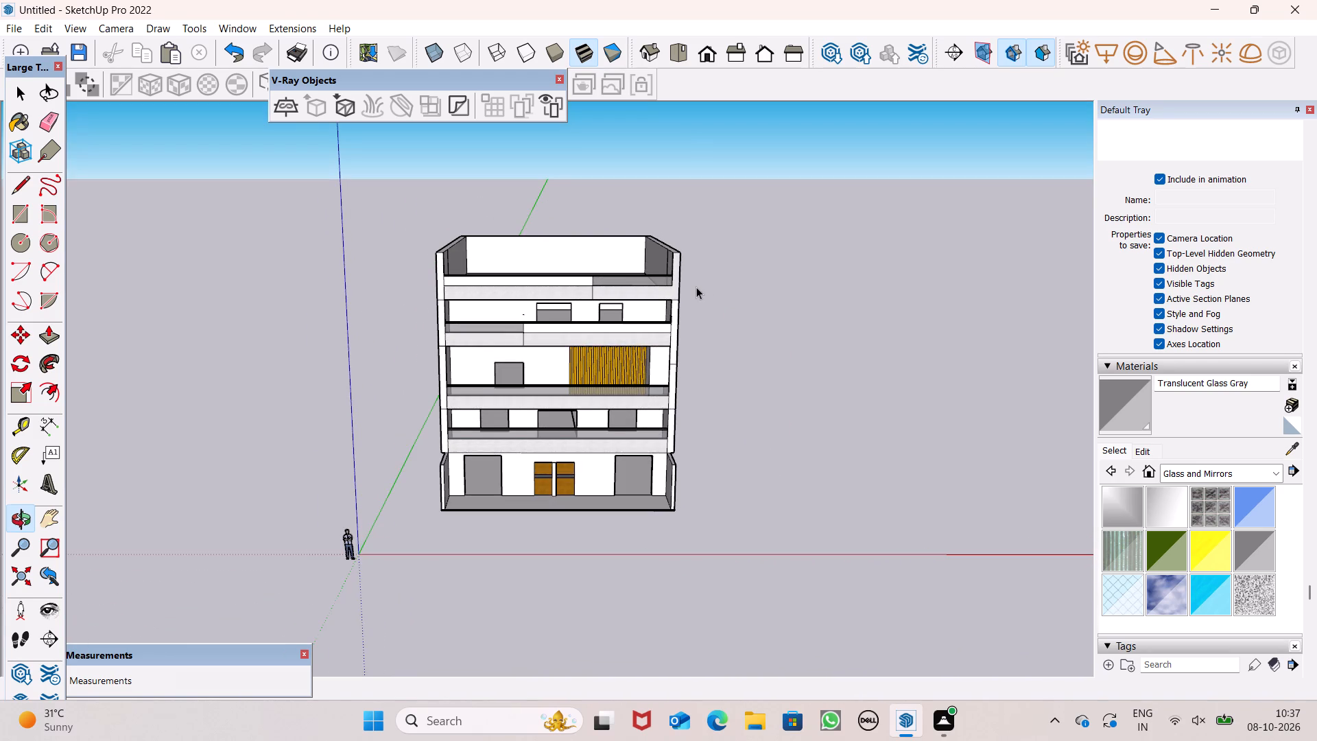
scroll(696, 287, "up", 5)
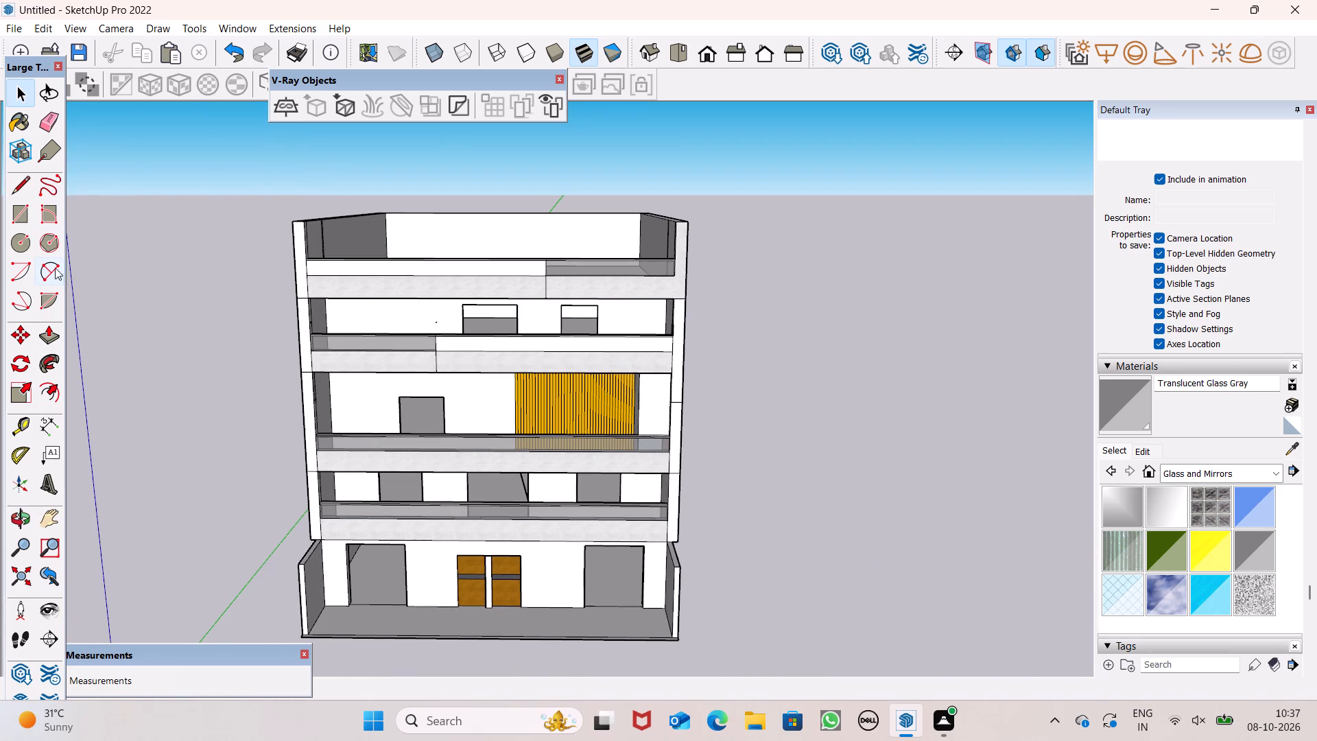
left_click(16, 214)
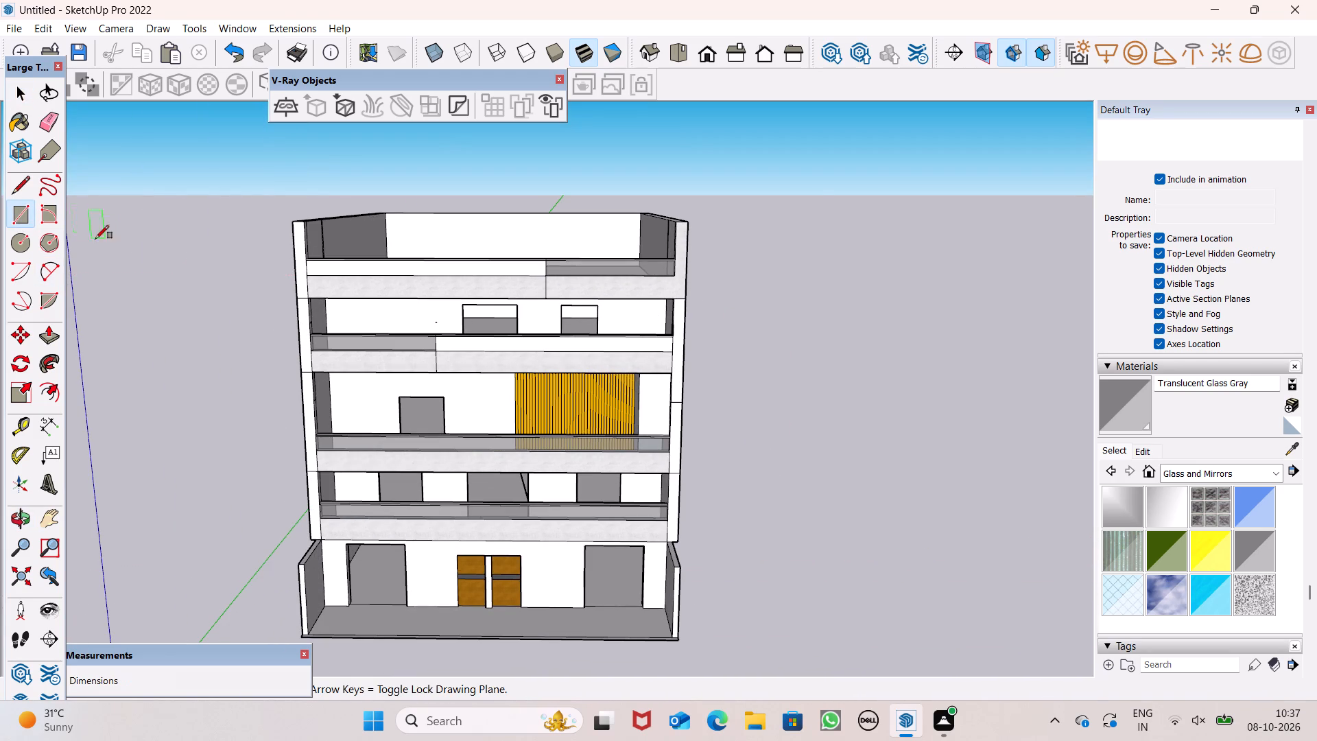
scroll(294, 287, "up", 5)
scroll(337, 283, "down", 1)
scroll(337, 283, "up", 3)
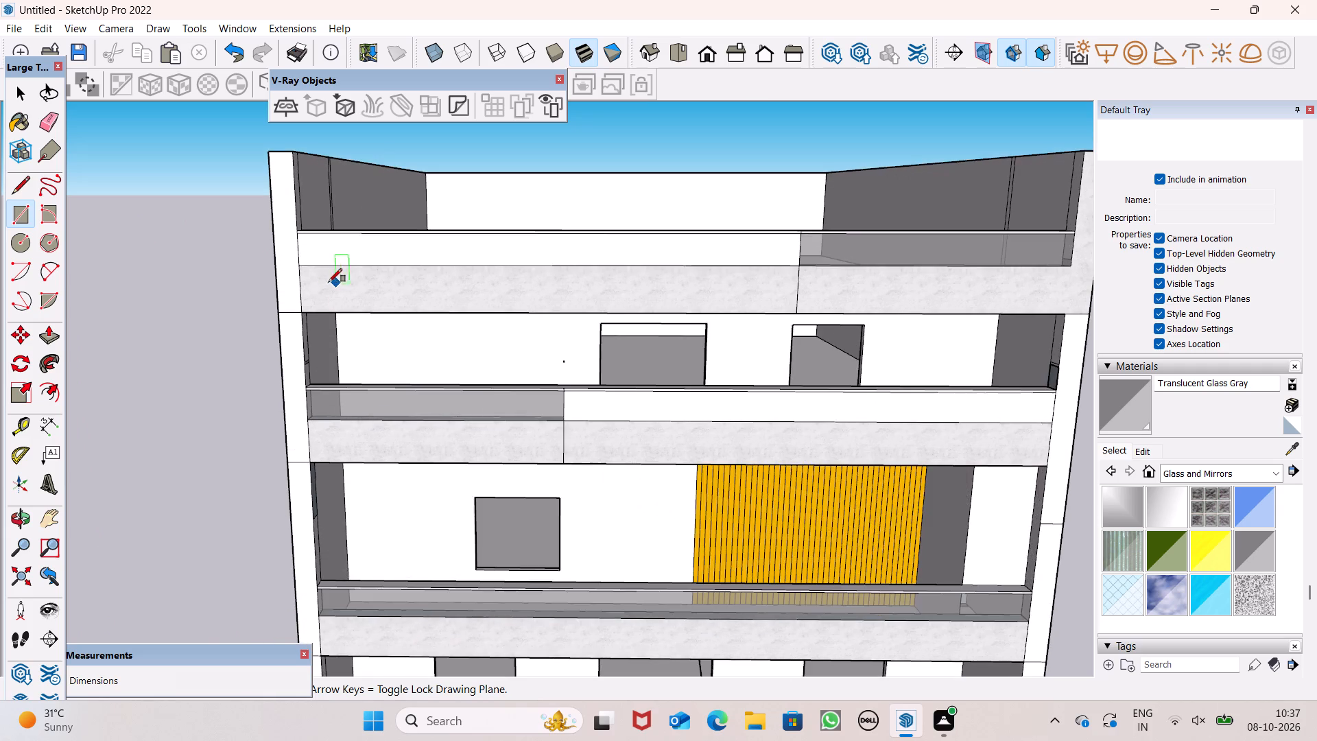
scroll(320, 281, "down", 3)
scroll(459, 207, "down", 1)
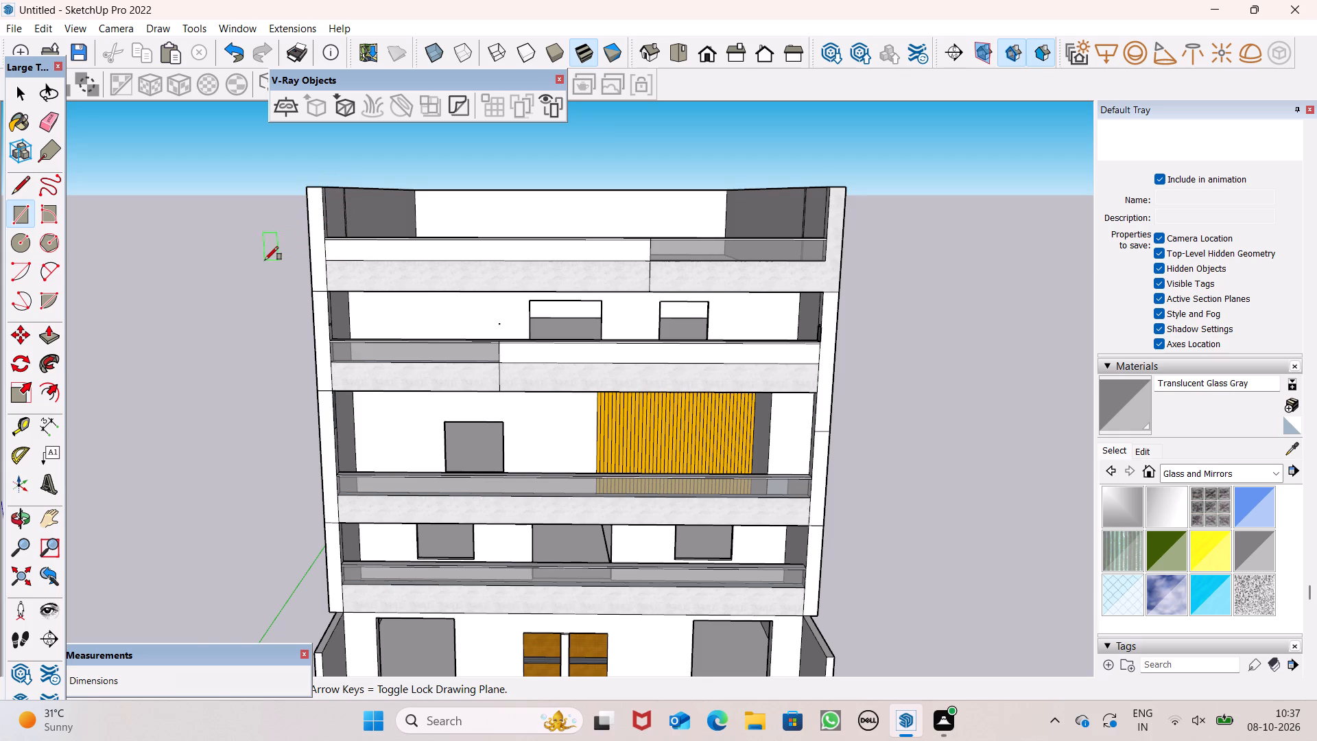
scroll(257, 259, "down", 3)
Push/Pull the side wall's inner face strip 30' 11 1/4" along the front roof parapet, towards the glass section.
middle_click_drag(438, 305, 342, 530)
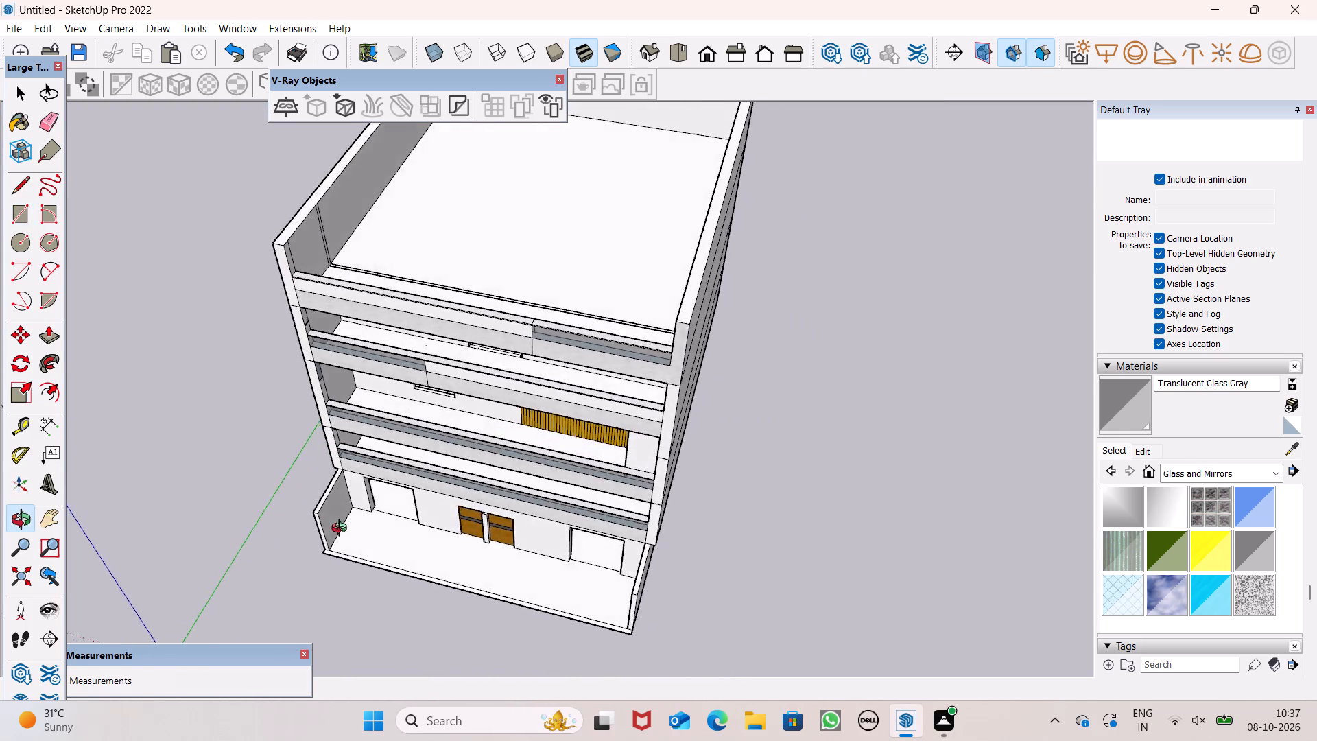
middle_click_drag(342, 530, 320, 594)
scroll(193, 273, "up", 2)
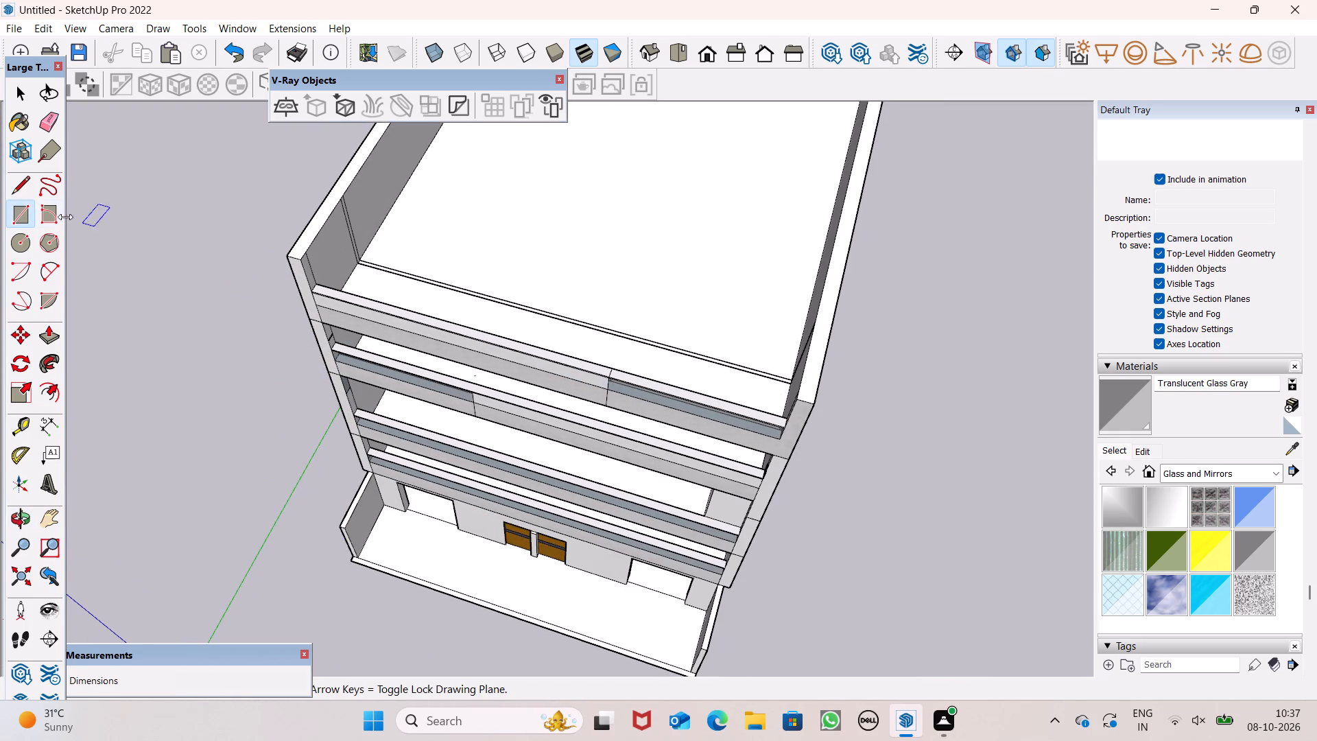
left_click(56, 336)
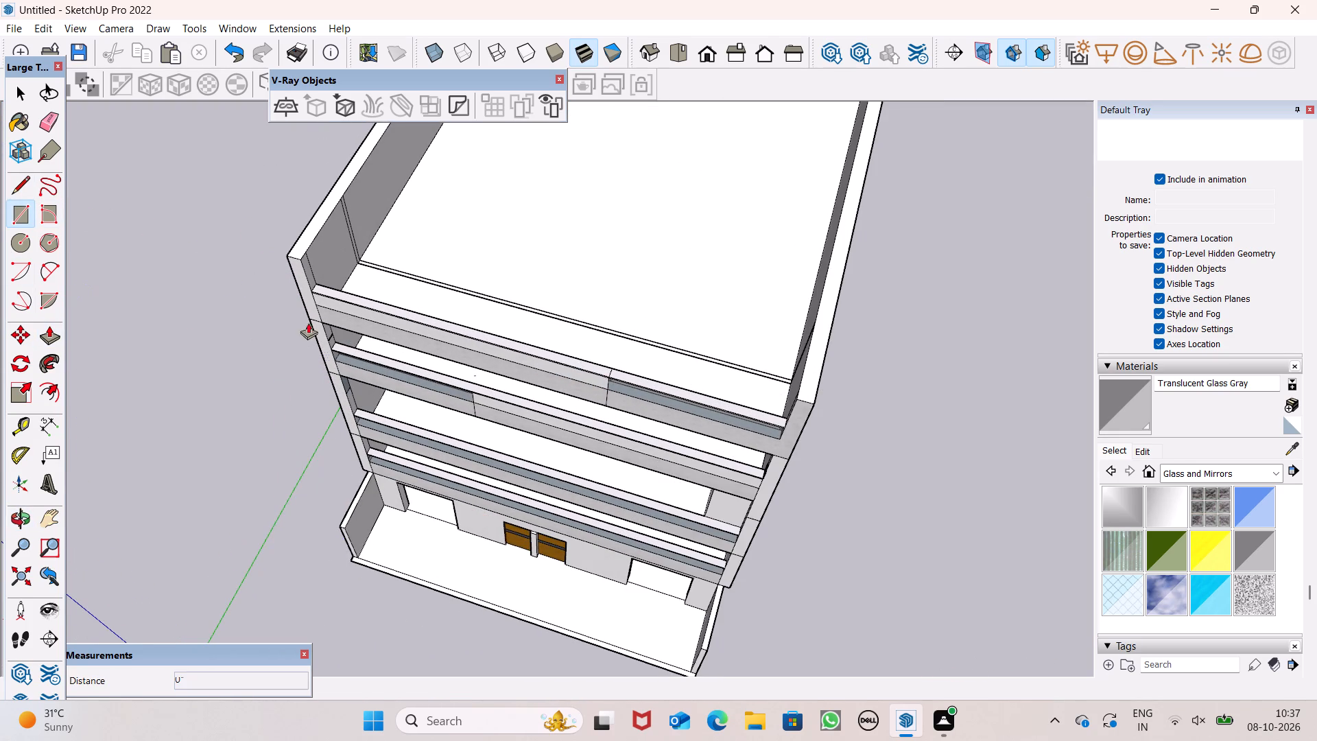
left_click_drag(309, 274, 605, 364)
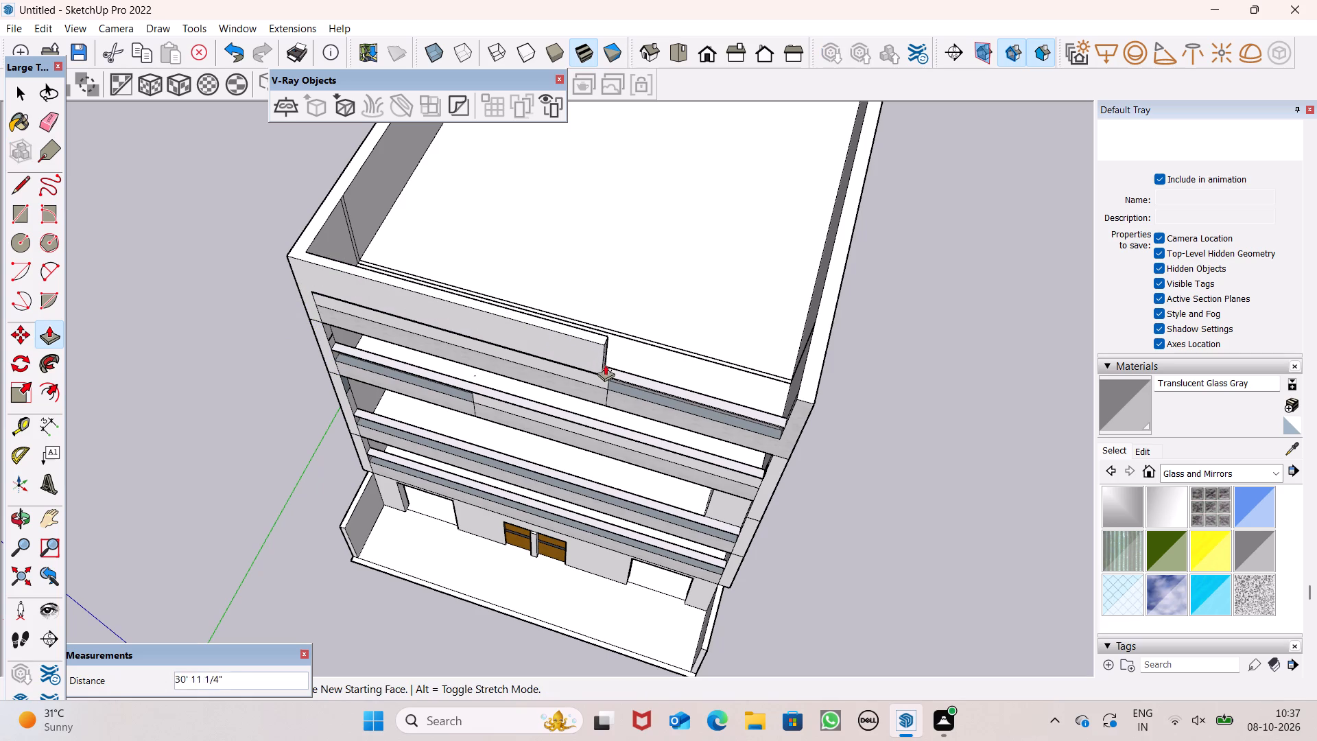
left_click_drag(605, 364, 599, 380)
Examine the new front roof wall against the rest of the facade, from the front and above.
scroll(512, 307, "down", 6)
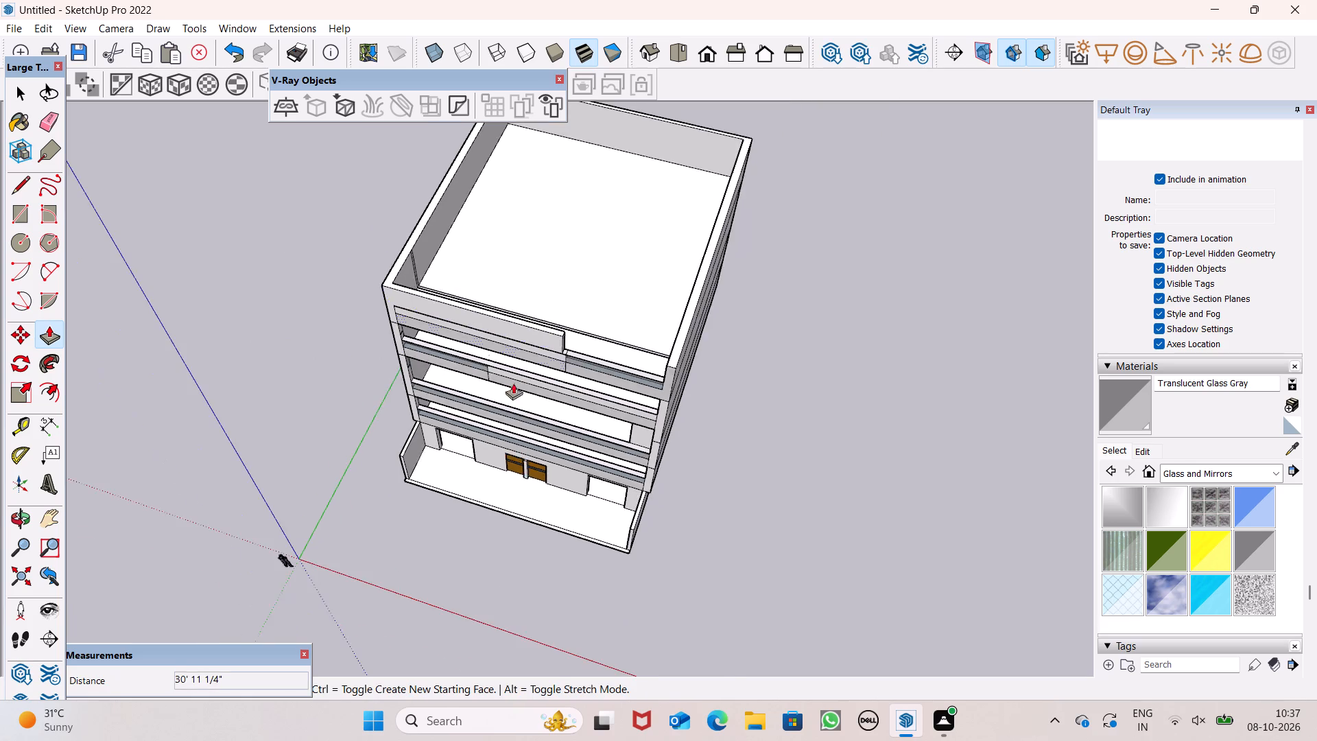
middle_click_drag(513, 385, 589, 174)
middle_click_drag(565, 340, 605, 232)
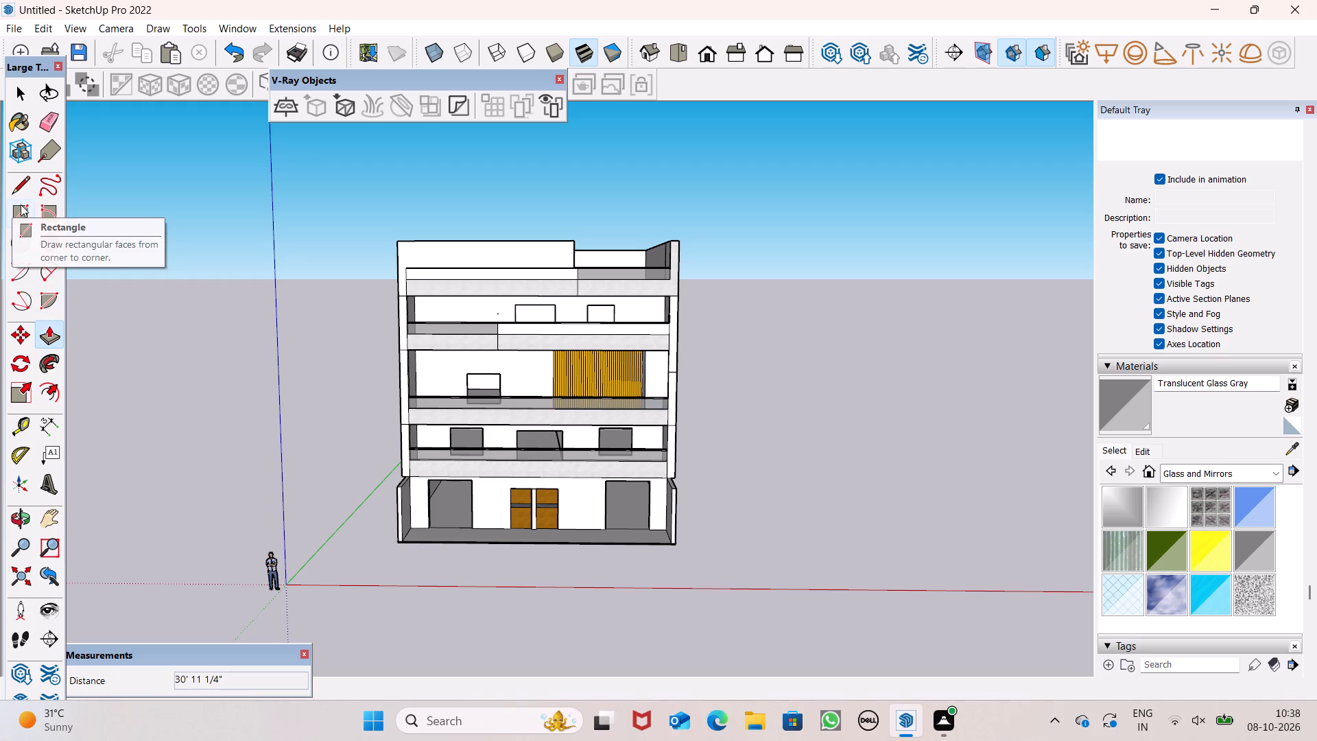
left_click(4, 226)
middle_click_drag(481, 322, 641, 596)
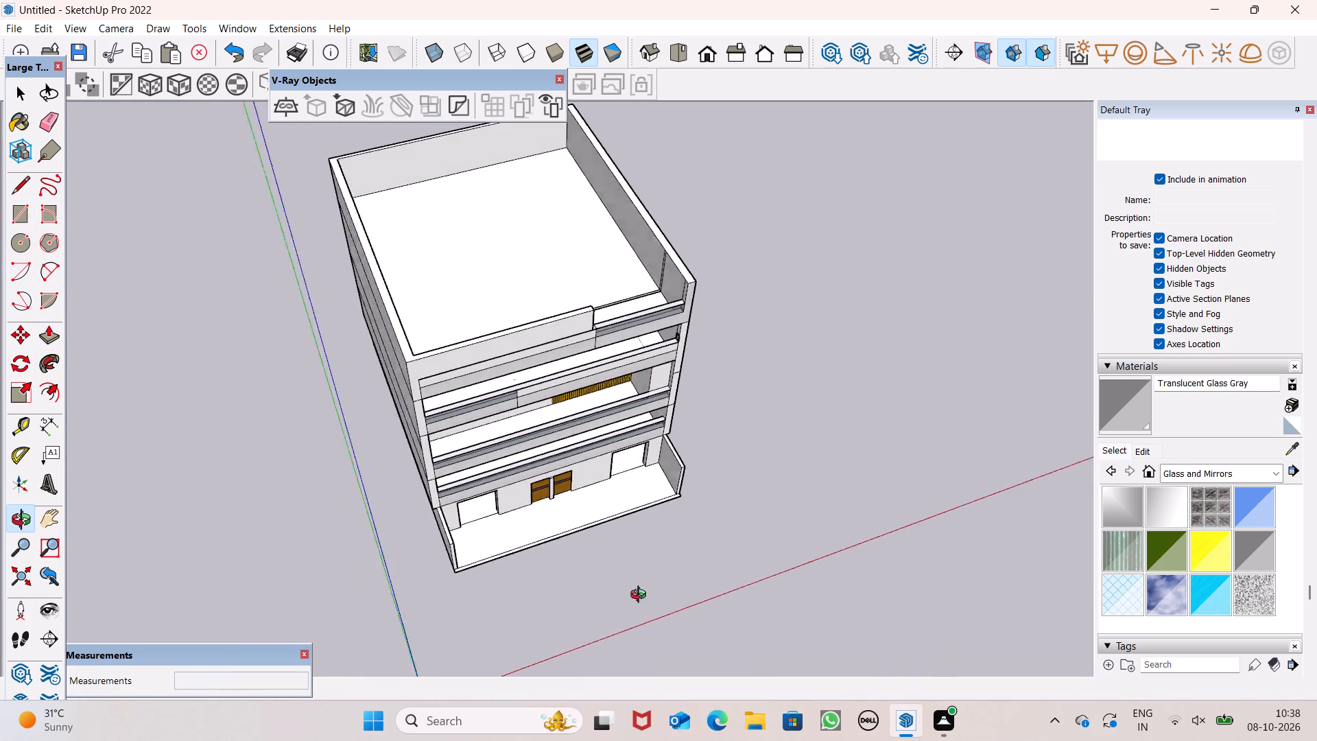
middle_click_drag(641, 596, 568, 336)
scroll(503, 279, "up", 9)
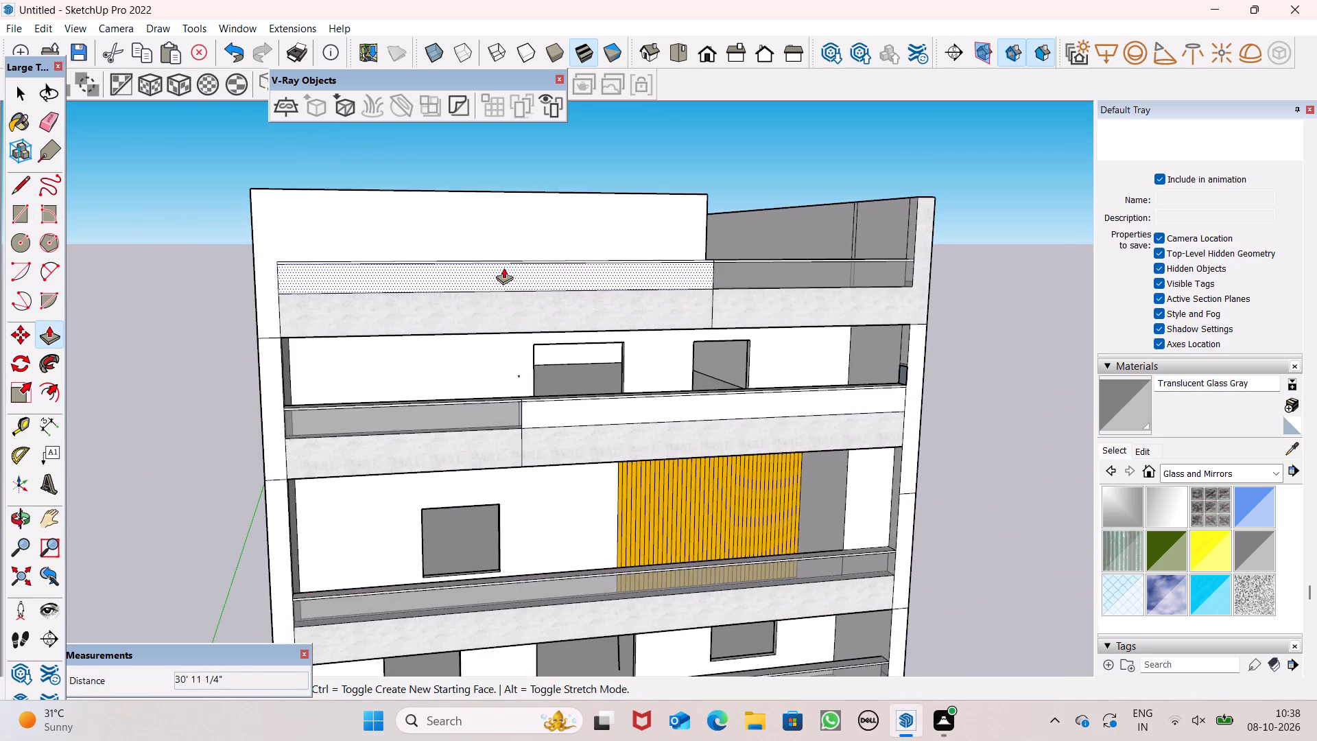
Erase the leftover parapet cap lines on the new roof wall's outer face, including the small stray edge near the corner.
middle_click_drag(503, 281, 349, 515)
scroll(338, 491, "up", 1)
scroll(326, 430, "down", 1)
scroll(324, 428, "up", 3)
scroll(370, 365, "down", 1)
scroll(375, 363, "up", 2)
middle_click_drag(464, 405, 473, 405)
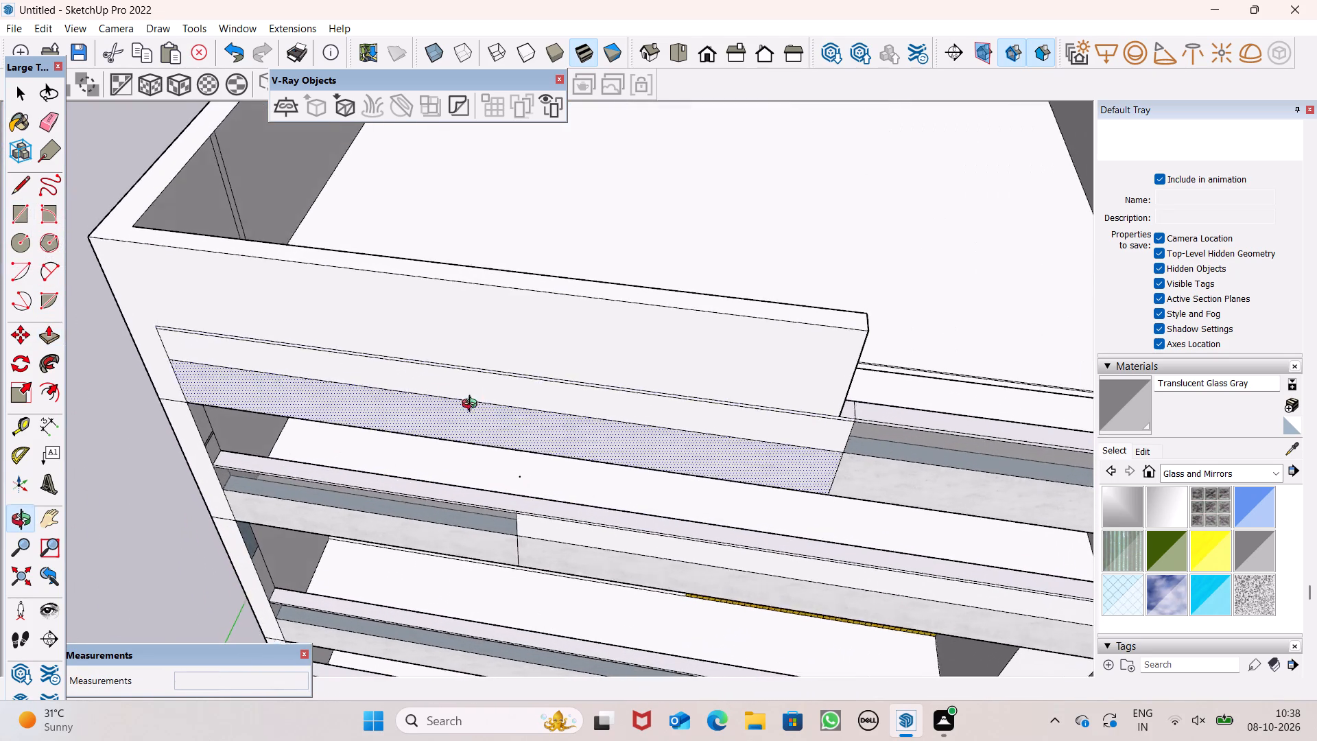
middle_click_drag(473, 405, 414, 333)
scroll(413, 327, "up", 1)
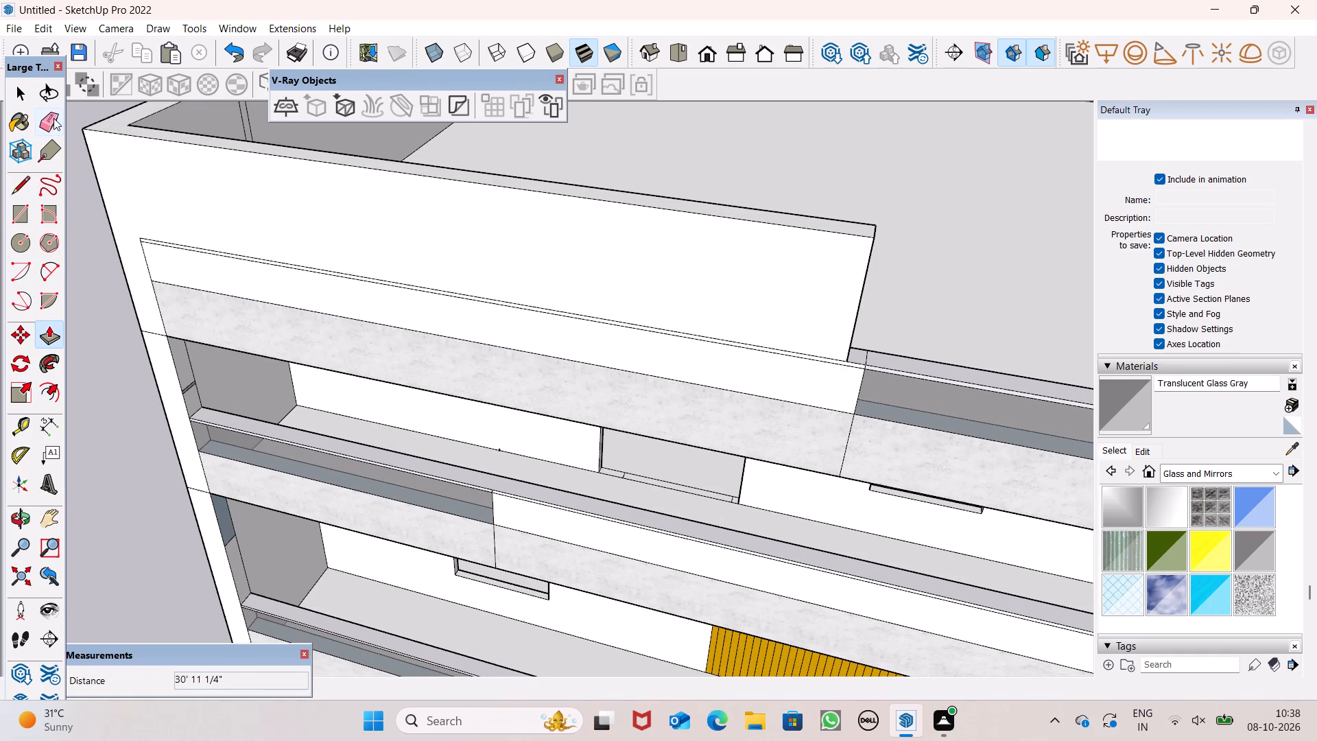
left_click(54, 117)
left_click(258, 259)
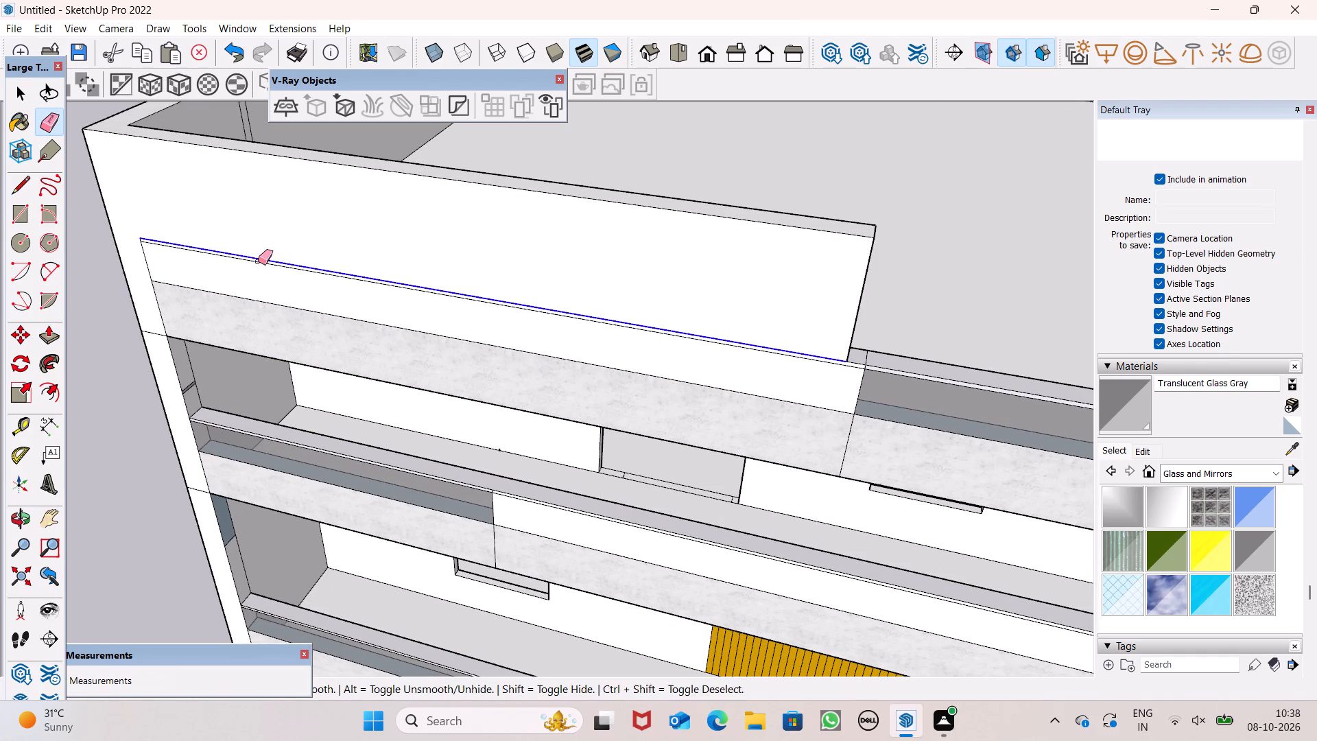
left_click_drag(154, 246, 138, 253)
scroll(422, 255, "down", 3)
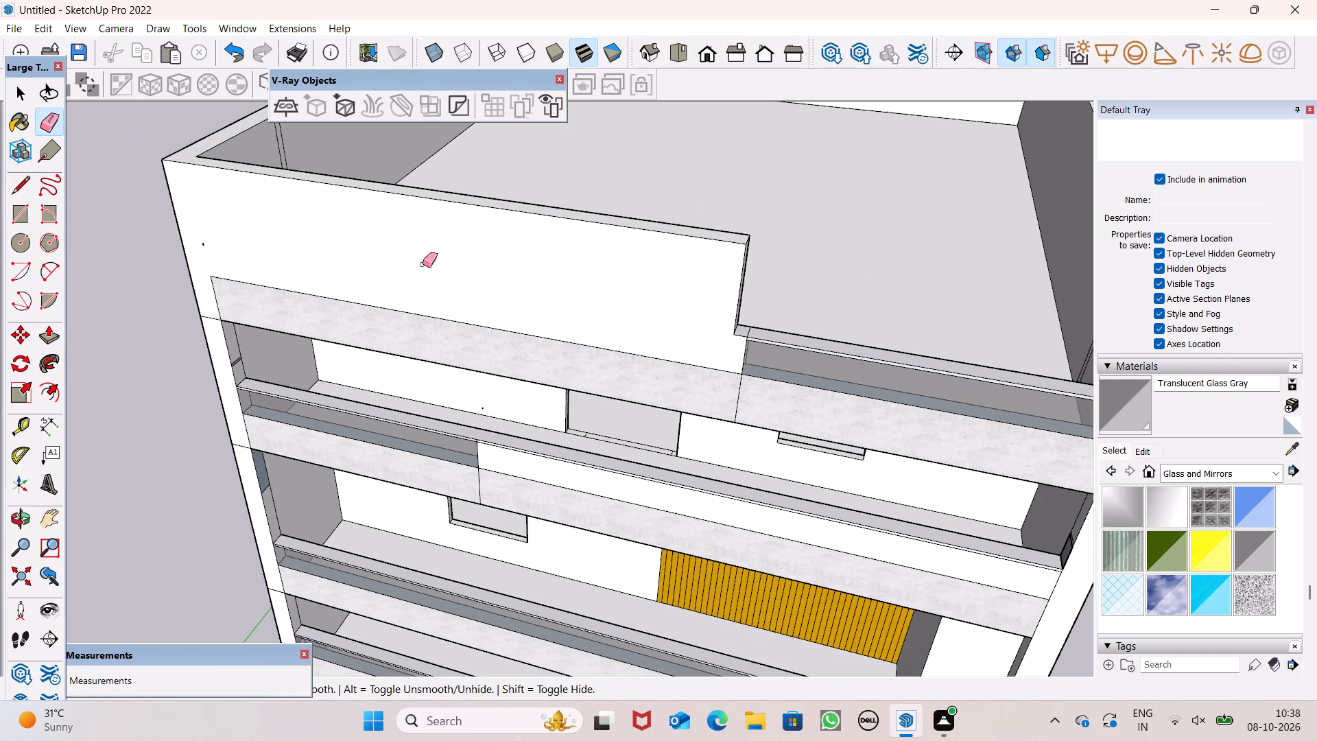
left_click_drag(207, 243, 199, 242)
key("space")
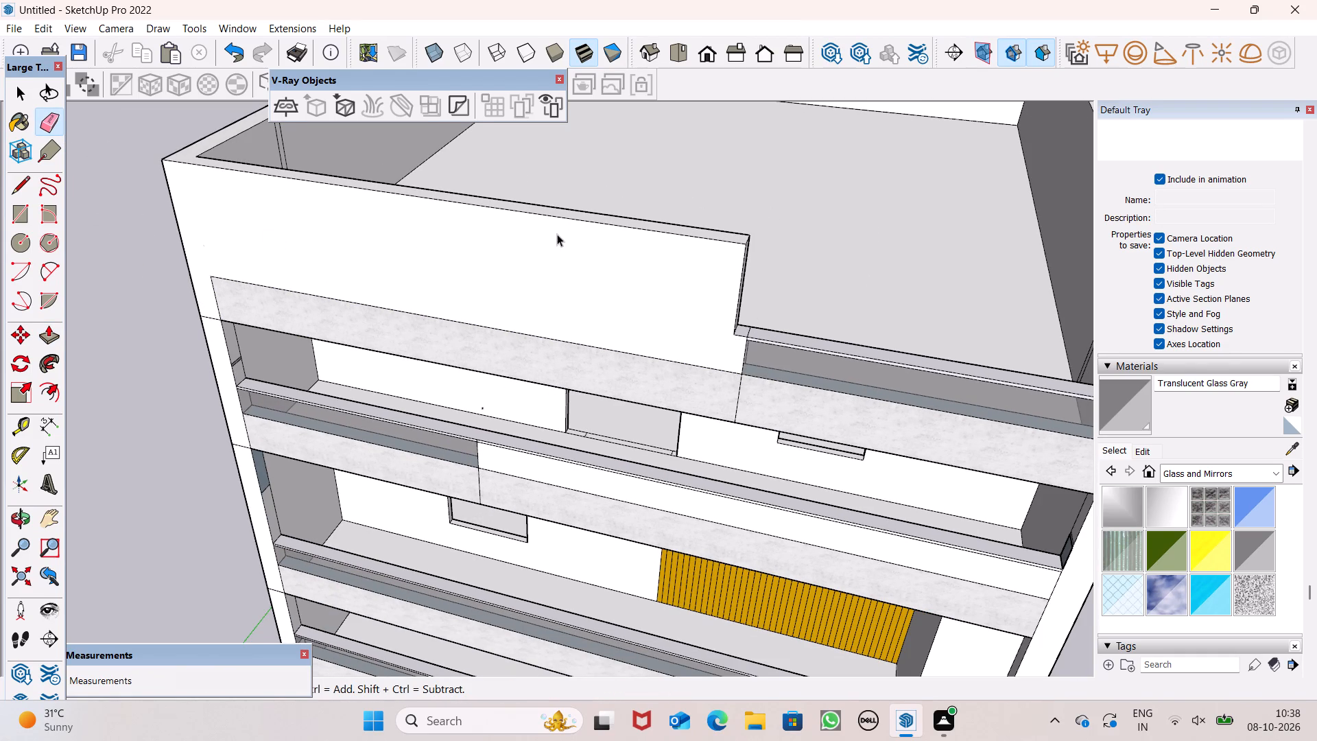
Examine the cleaned roof wall's proportions against the balcony bands on the full front facade.
scroll(564, 234, "down", 2)
scroll(640, 229, "down", 3)
scroll(674, 276, "down", 7)
middle_click_drag(668, 289, 748, 137)
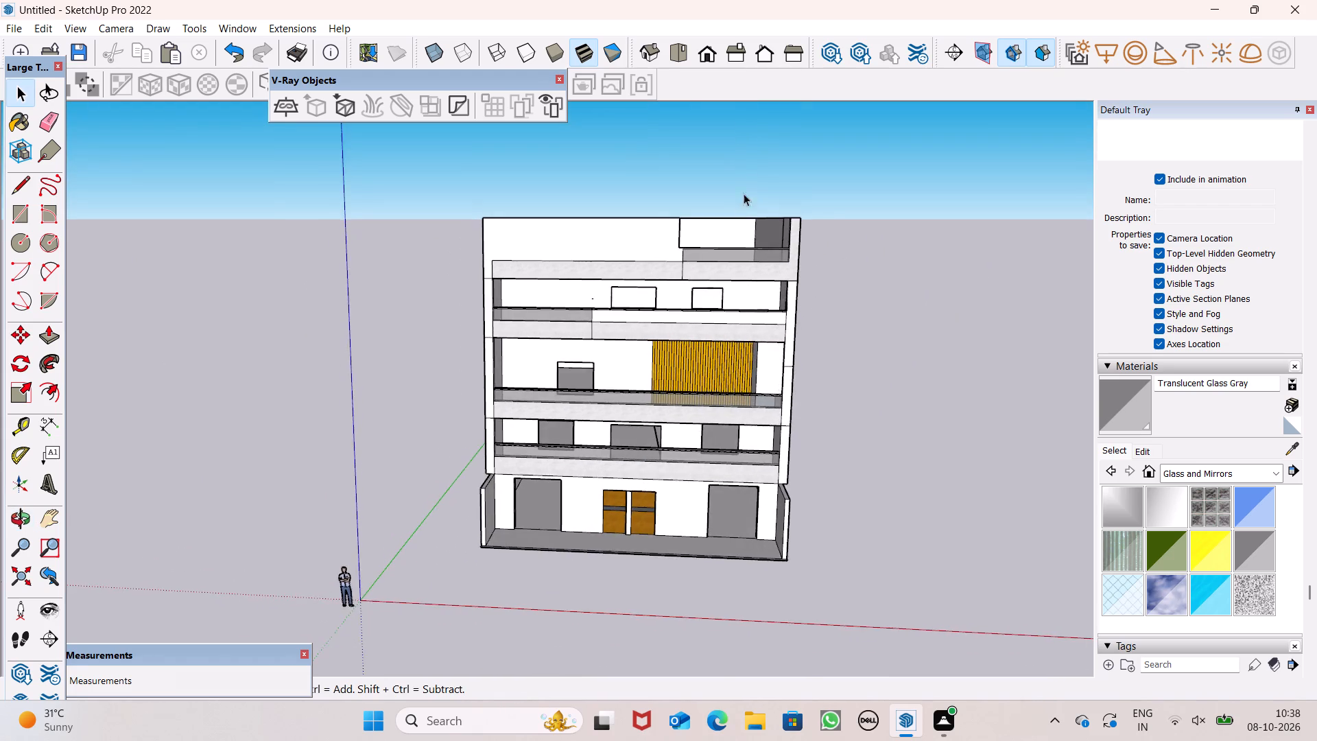
scroll(715, 237, "up", 2)
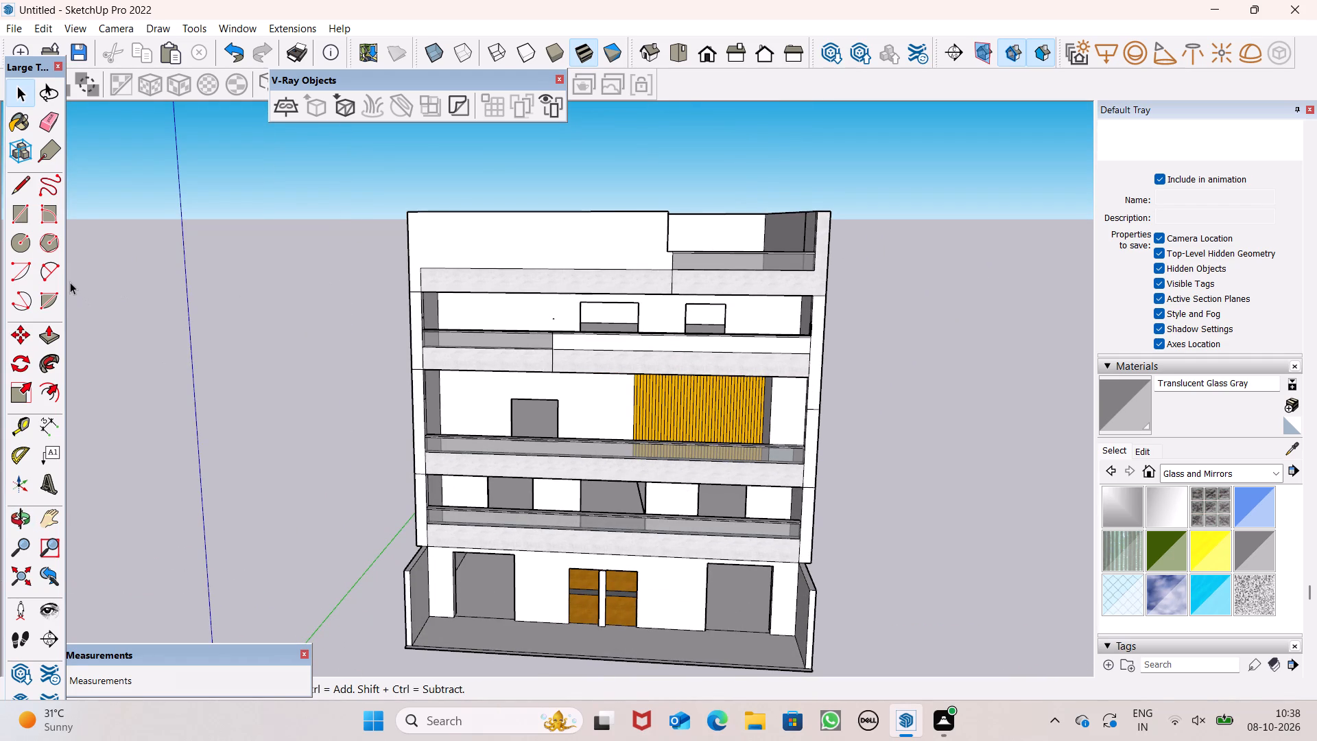
scroll(593, 228, "down", 3)
scroll(600, 237, "up", 1)
scroll(604, 241, "down", 1)
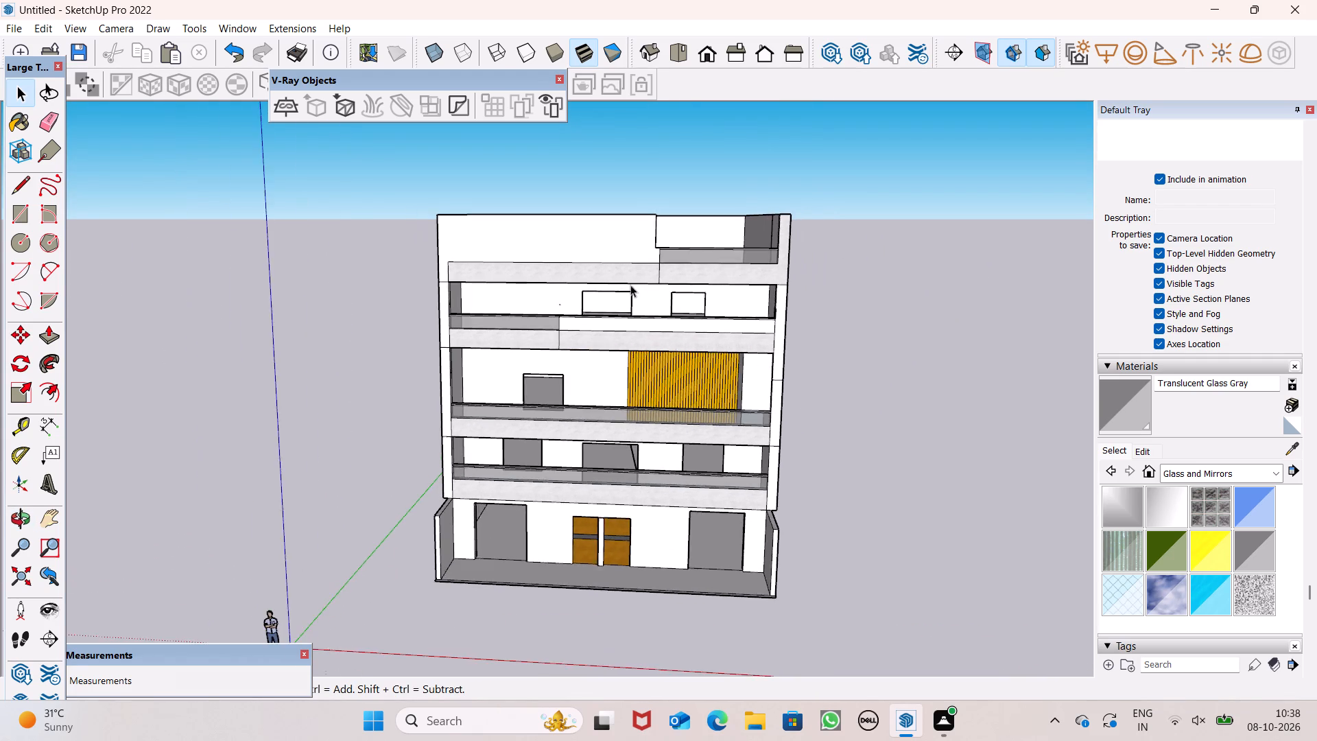
Push/Pull the continuous top face of the roof walls upward to make the front, side and back walls taller.
middle_click_drag(635, 291, 556, 524)
scroll(491, 312, "down", 2)
scroll(487, 229, "up", 6)
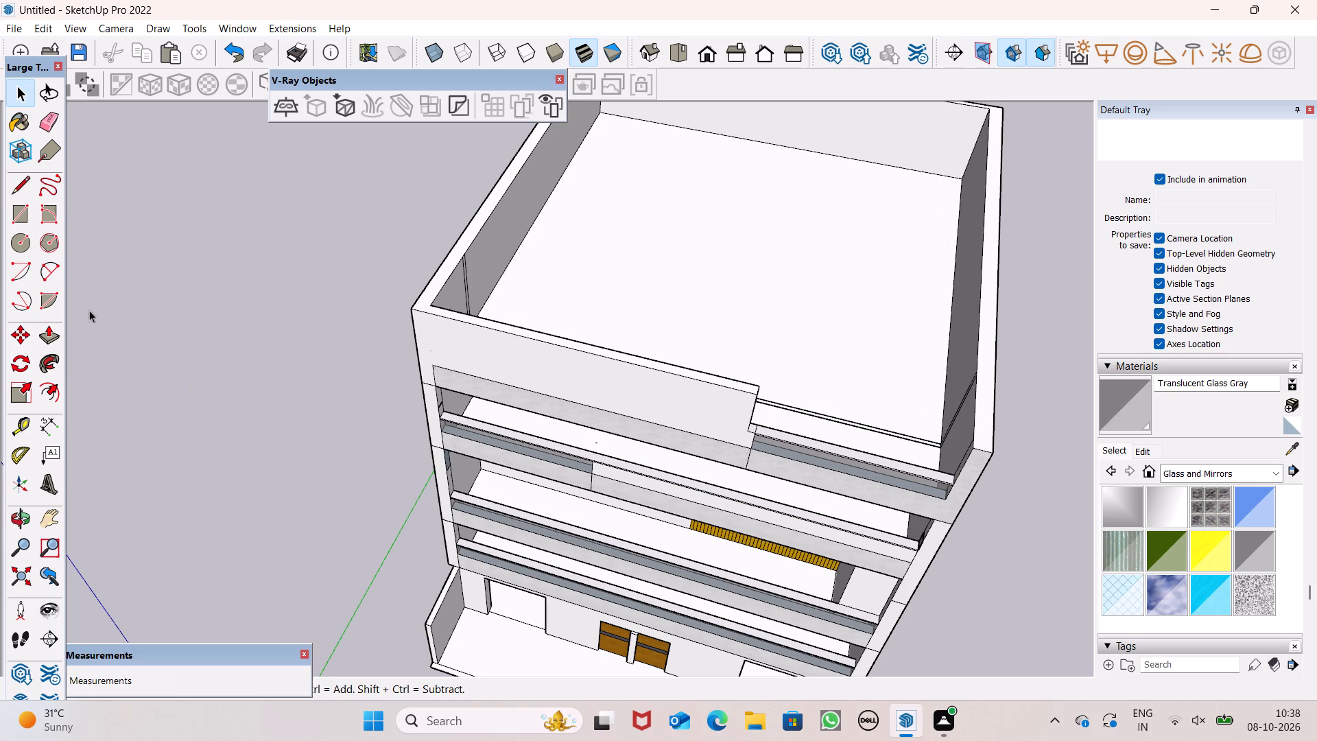
left_click(56, 336)
scroll(432, 293, "up", 2)
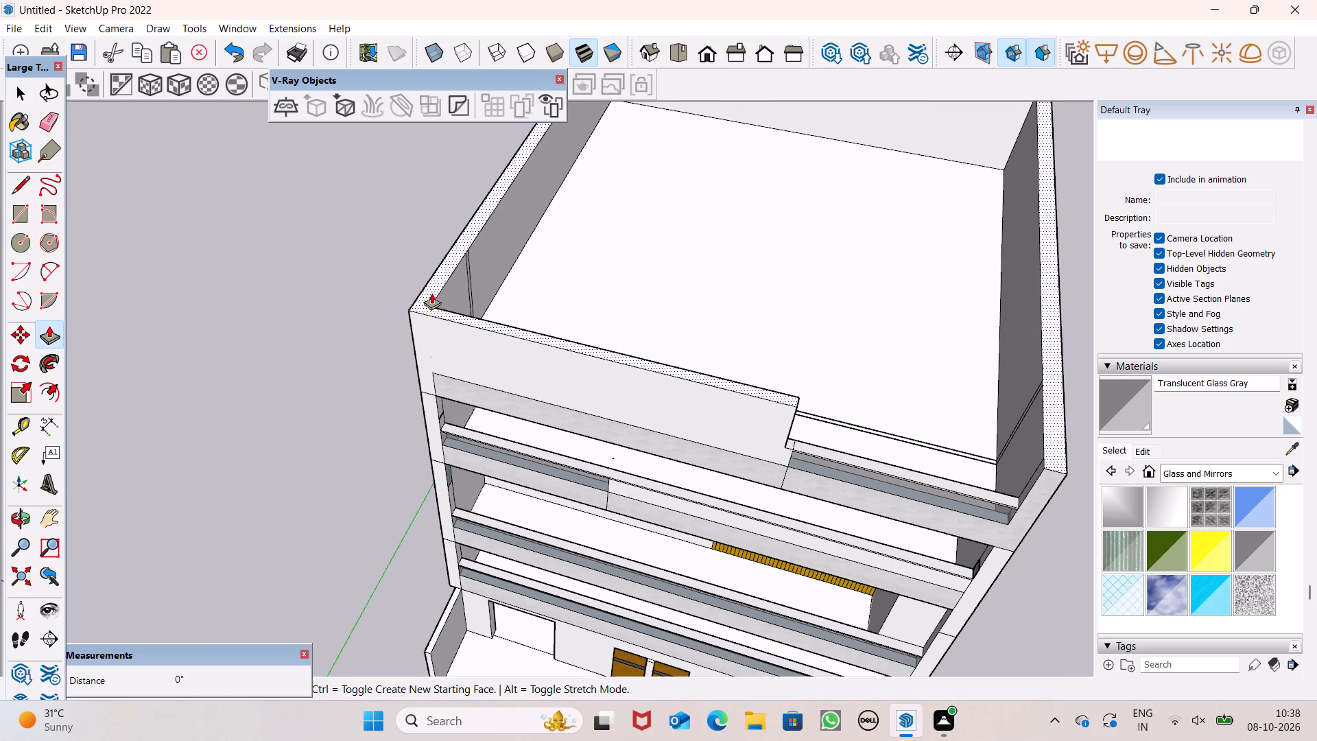
left_click_drag(427, 298, 438, 259)
left_click(438, 259)
scroll(335, 378, "down", 1)
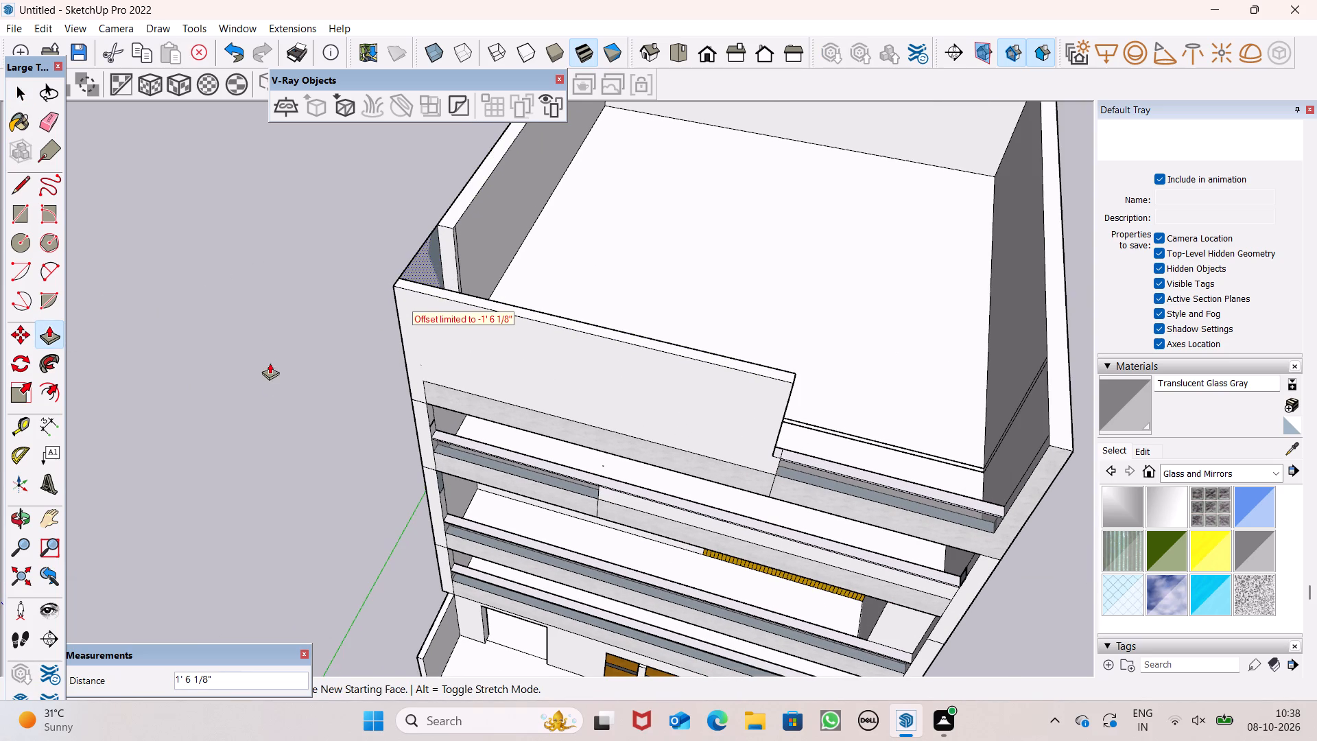
key("space")
Examine the raised roof walls on the whole building from the front.
scroll(411, 294, "down", 4)
middle_click_drag(482, 406, 629, 255)
scroll(497, 335, "down", 2)
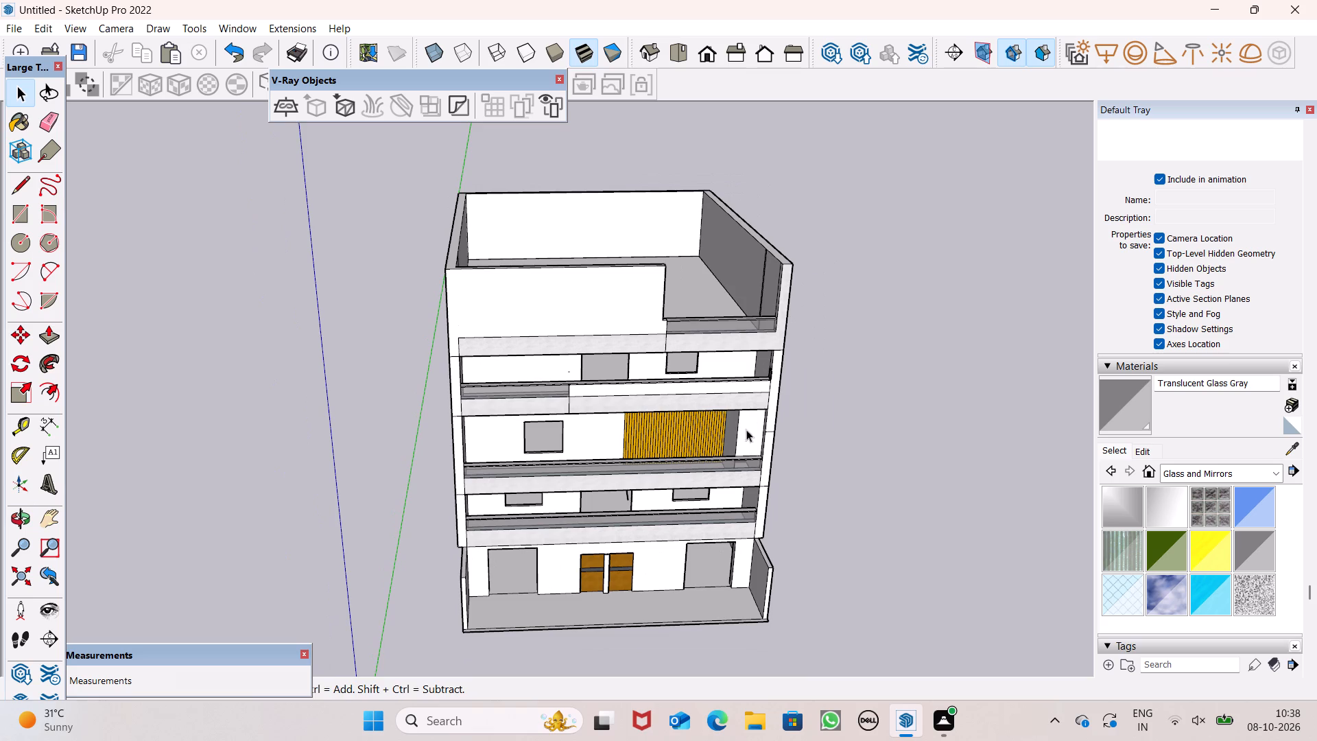
middle_click_drag(750, 452, 686, 360)
scroll(685, 360, "up", 3)
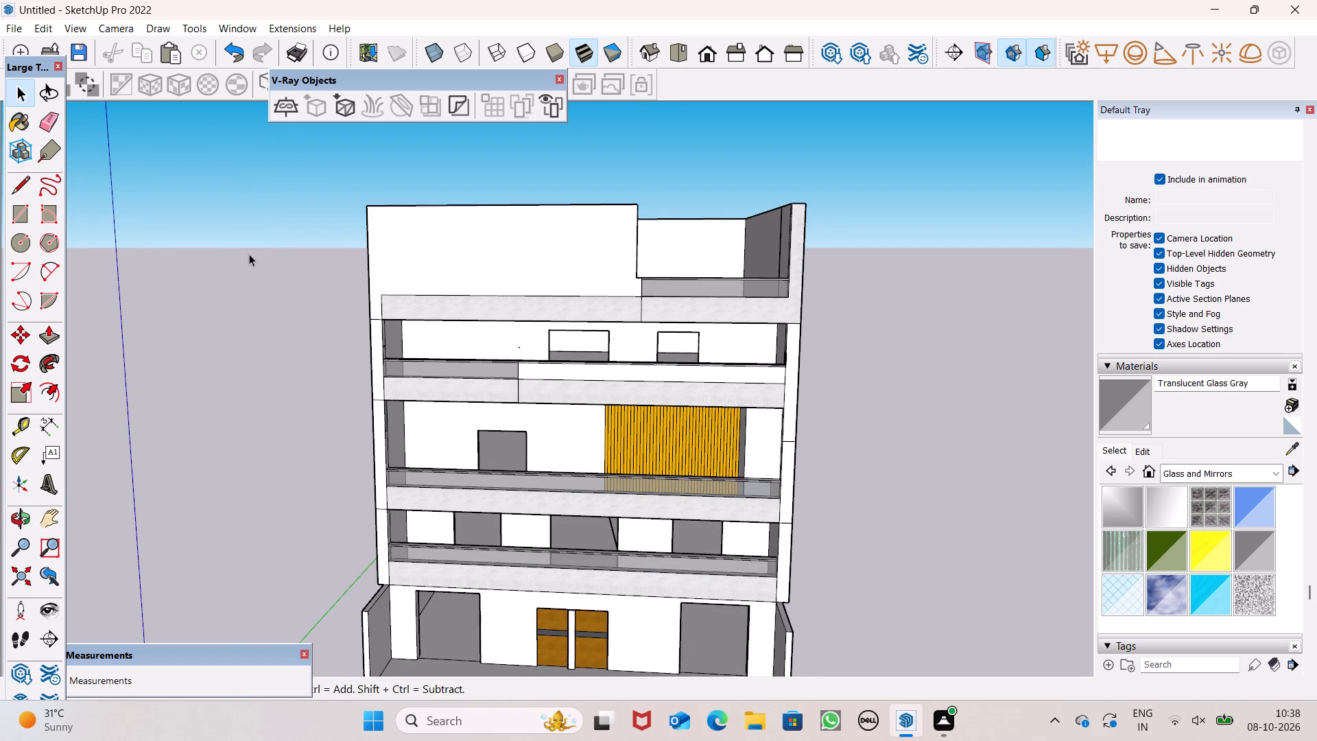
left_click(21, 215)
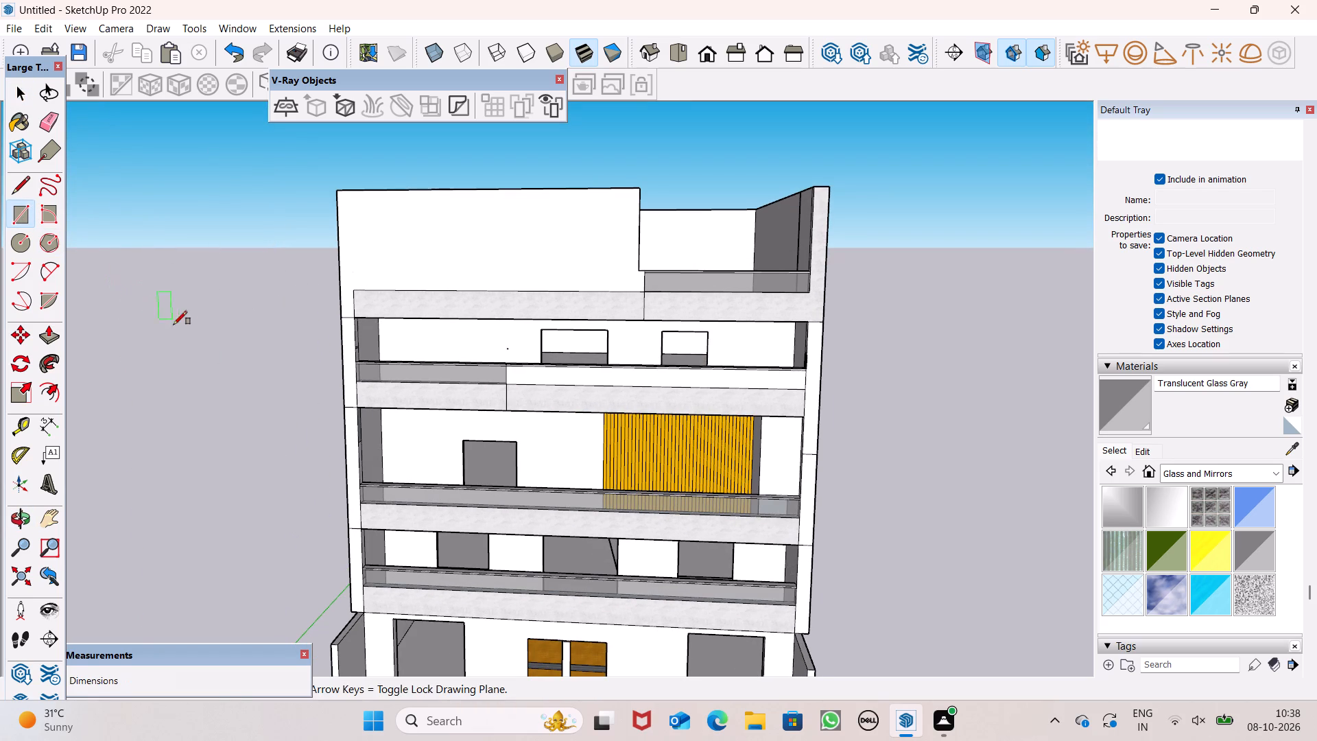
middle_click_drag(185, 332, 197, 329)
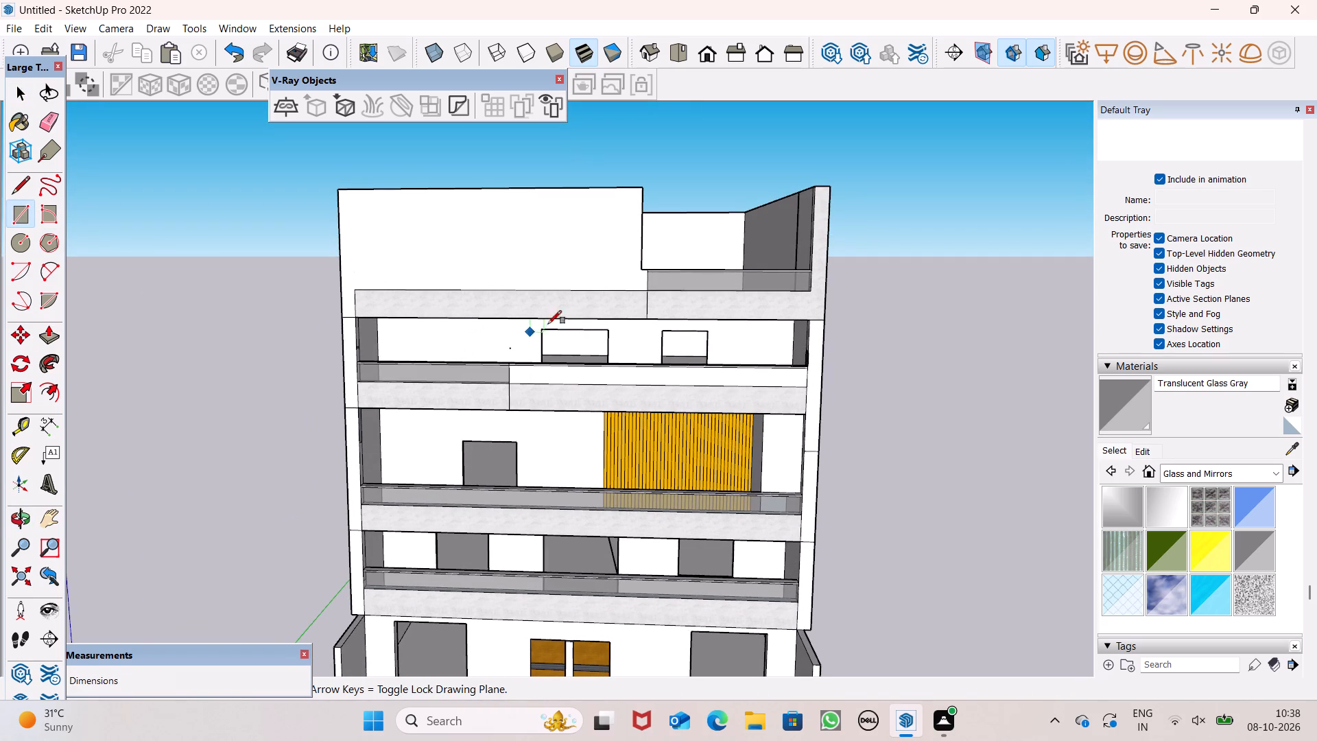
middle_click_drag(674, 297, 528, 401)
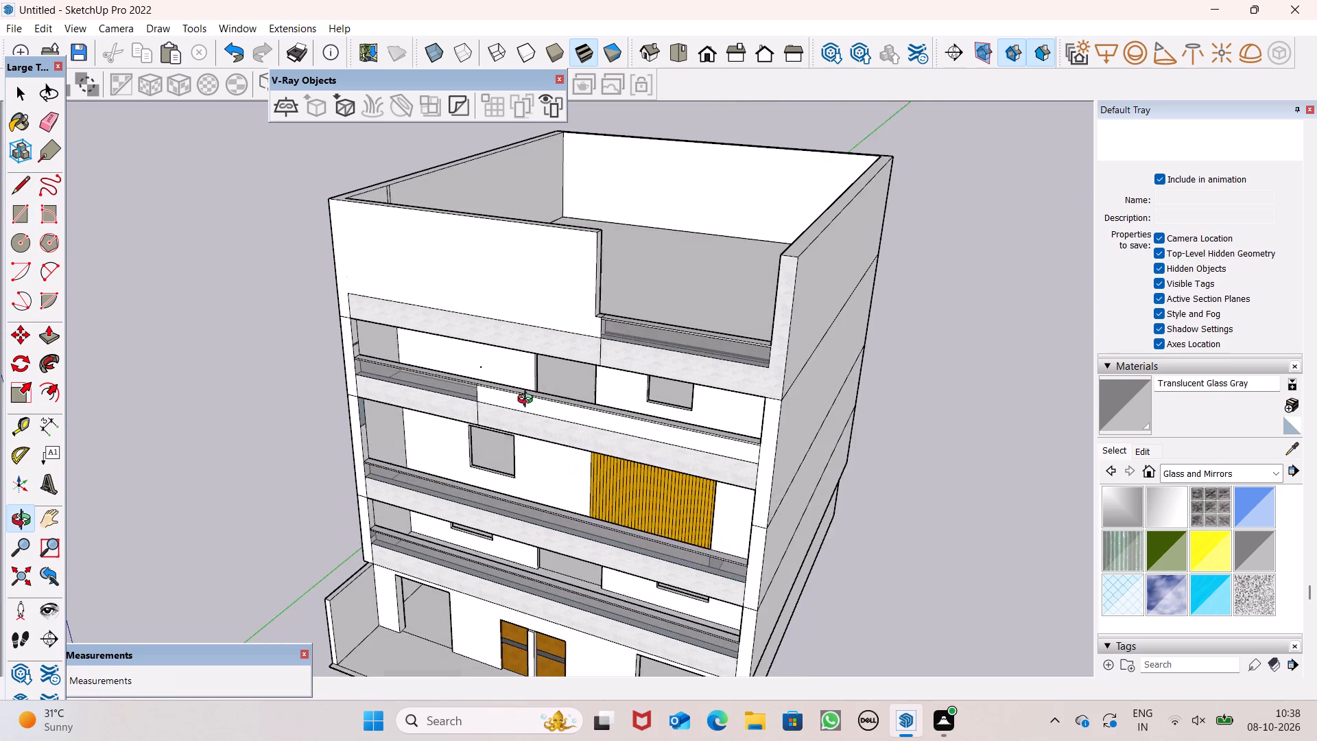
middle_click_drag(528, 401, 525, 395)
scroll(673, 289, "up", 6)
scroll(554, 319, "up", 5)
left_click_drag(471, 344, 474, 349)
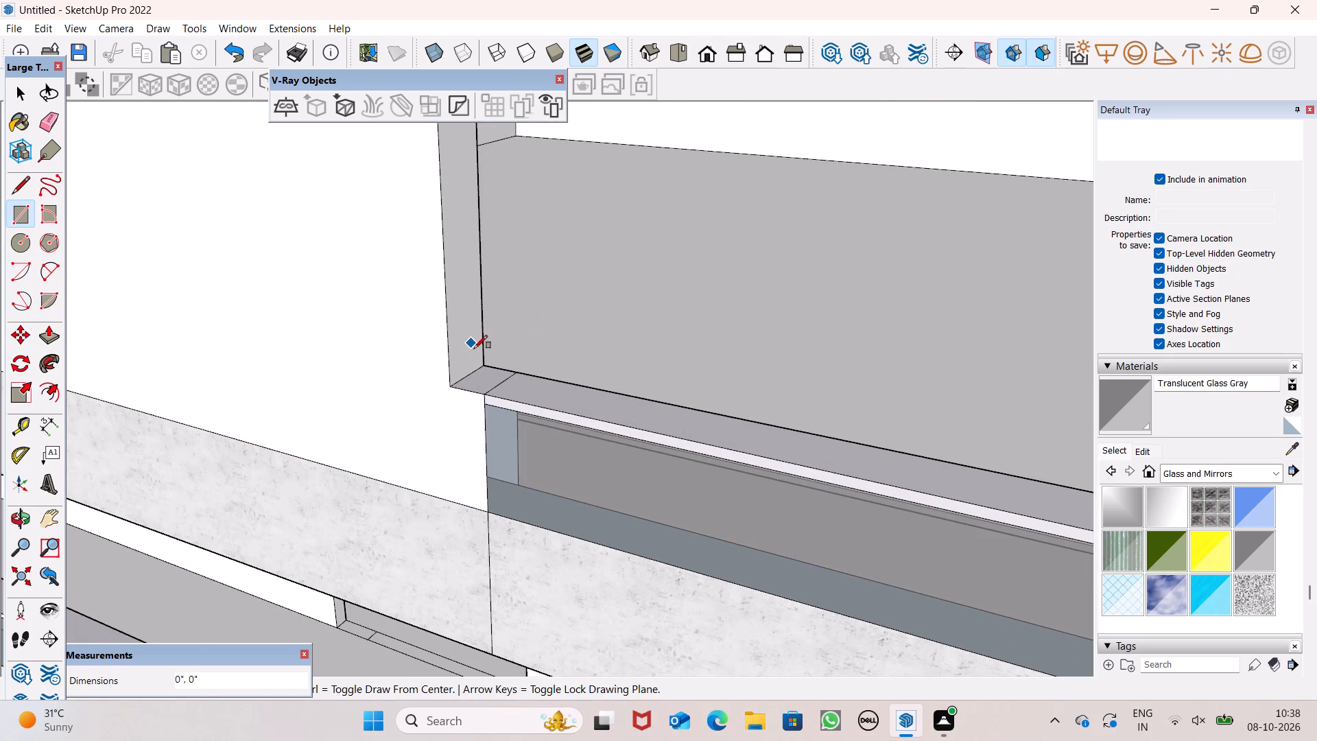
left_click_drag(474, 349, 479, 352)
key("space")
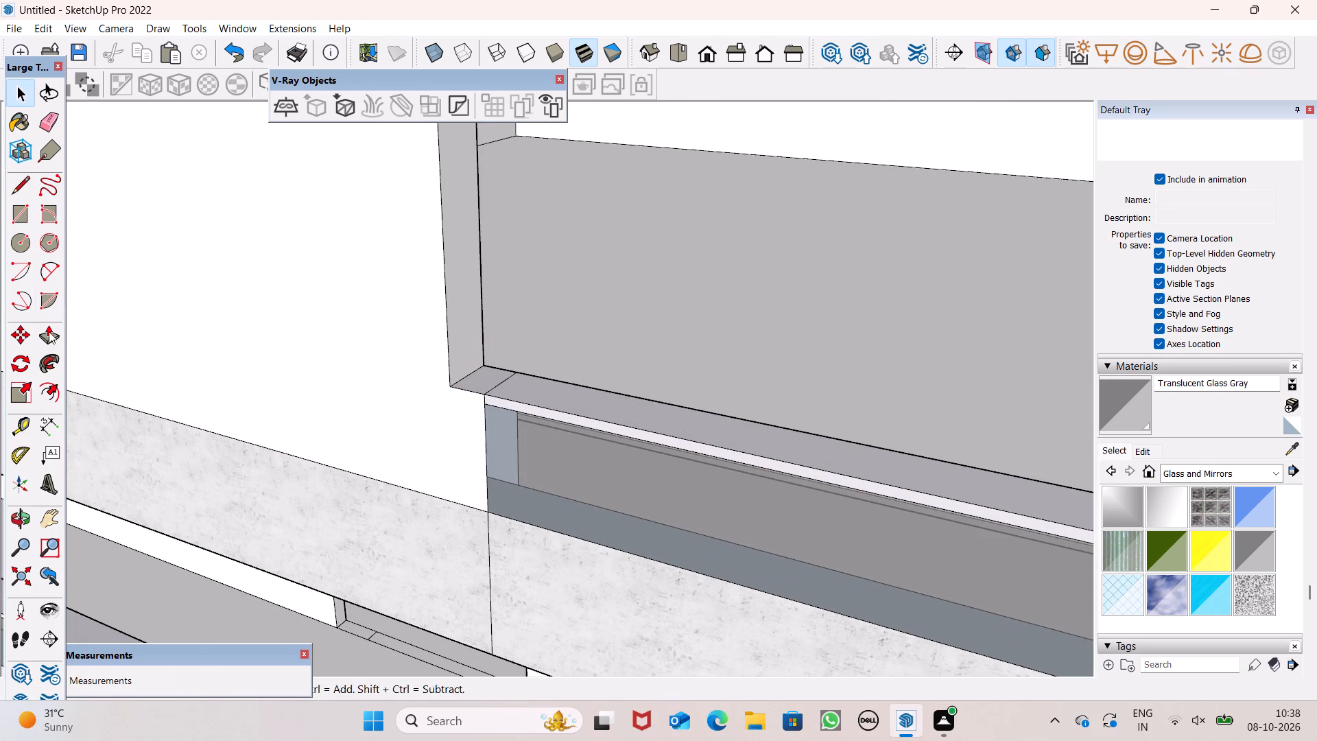
Push/Pull the end face of the front roof wall outward to line up with the start of the parapet's glass section.
left_click_drag(48, 336, 54, 335)
left_click_drag(475, 320, 497, 342)
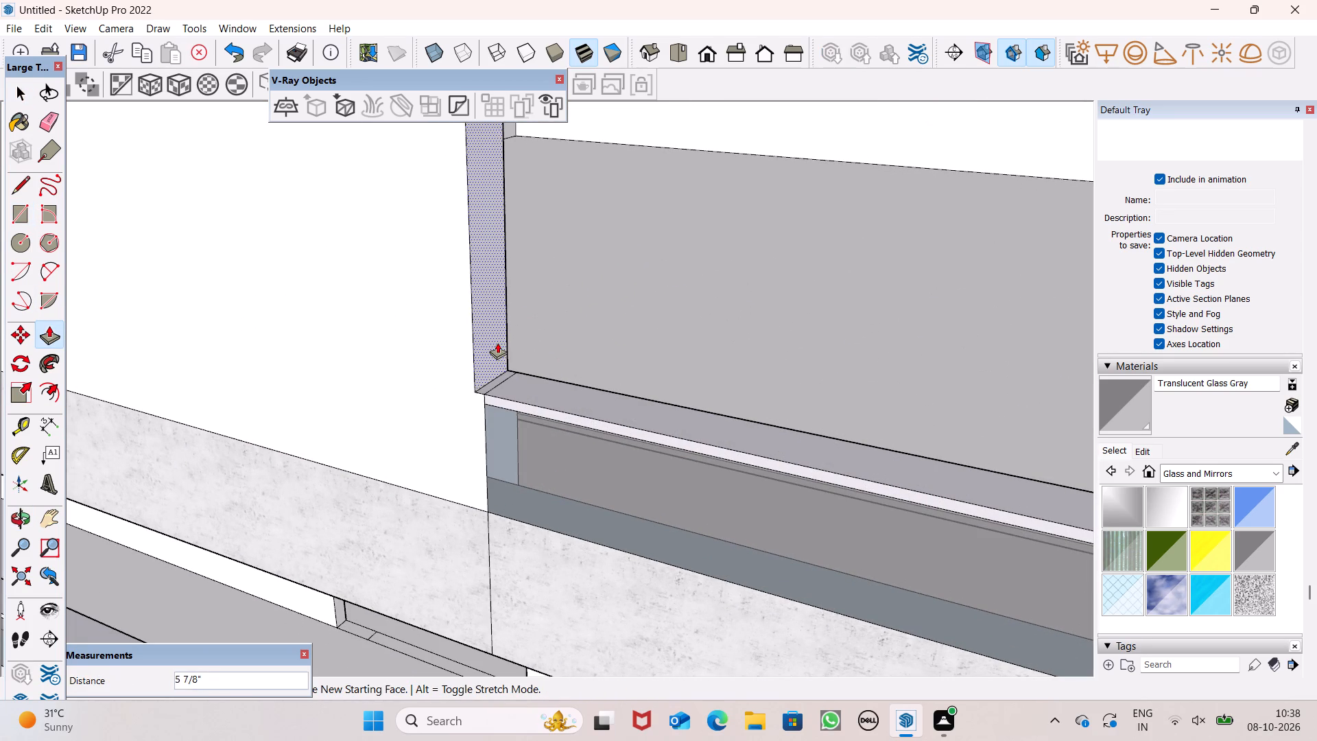
left_click_drag(497, 342, 505, 350)
key("space")
scroll(553, 388, "down", 2)
scroll(629, 351, "down", 2)
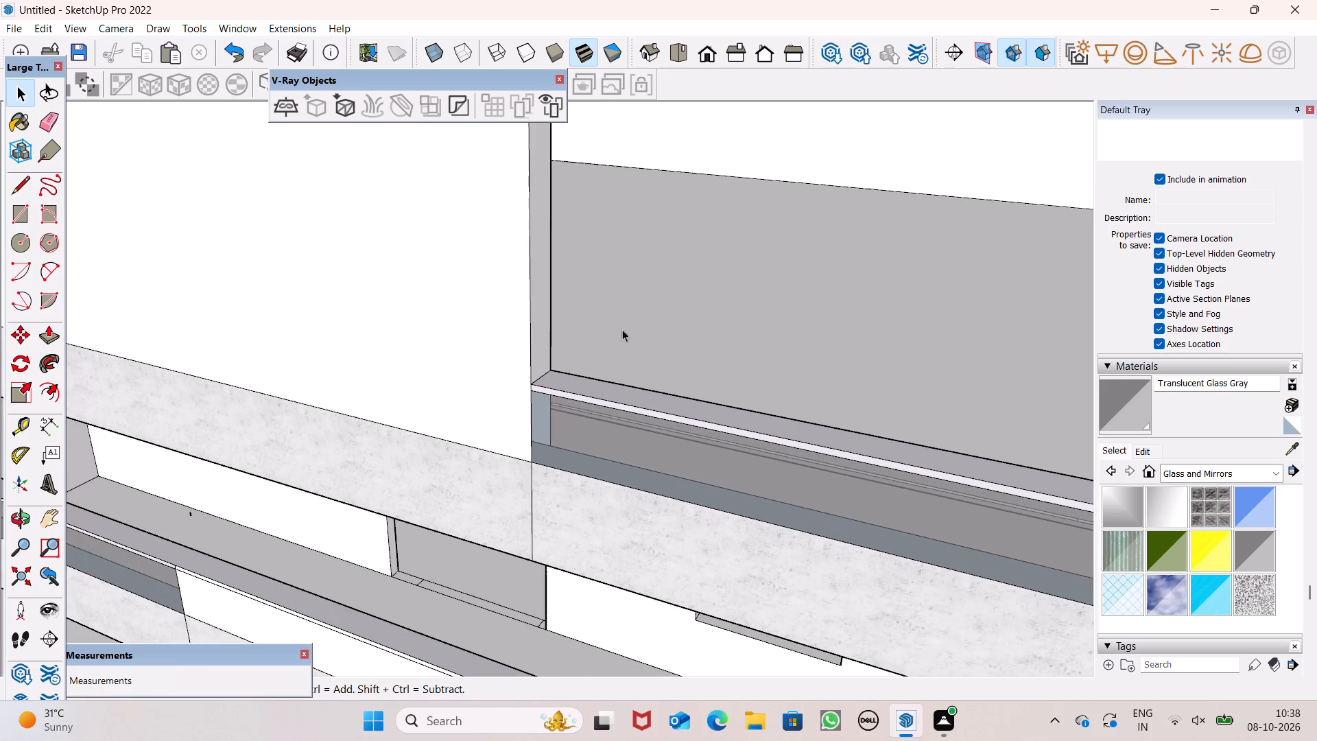
Draw a rectangle on the front roof wall's face, just inside its upper outer corner at the end opposite the glass parapet.
scroll(562, 163, "down", 5)
scroll(639, 372, "down", 3)
scroll(691, 401, "down", 1)
middle_click_drag(681, 423, 777, 391)
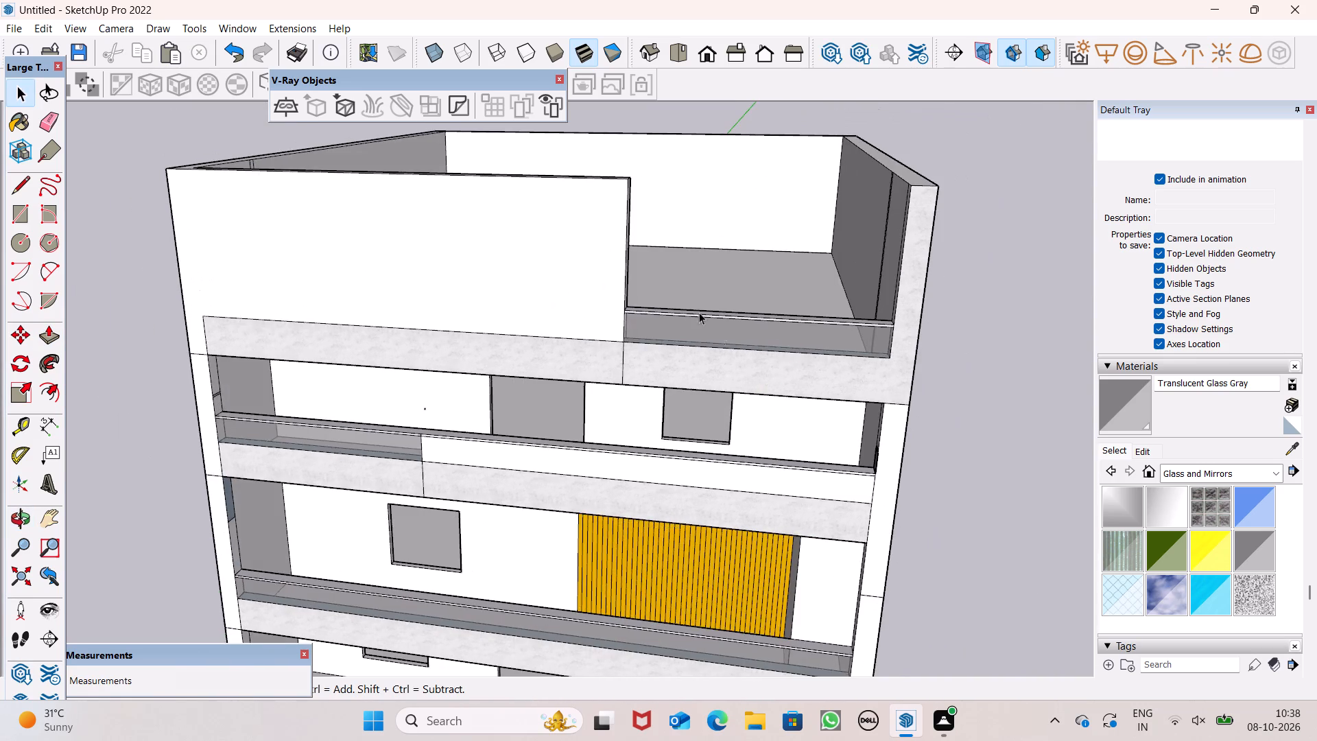
scroll(688, 289, "down", 2)
scroll(688, 294, "up", 1)
scroll(688, 295, "down", 1)
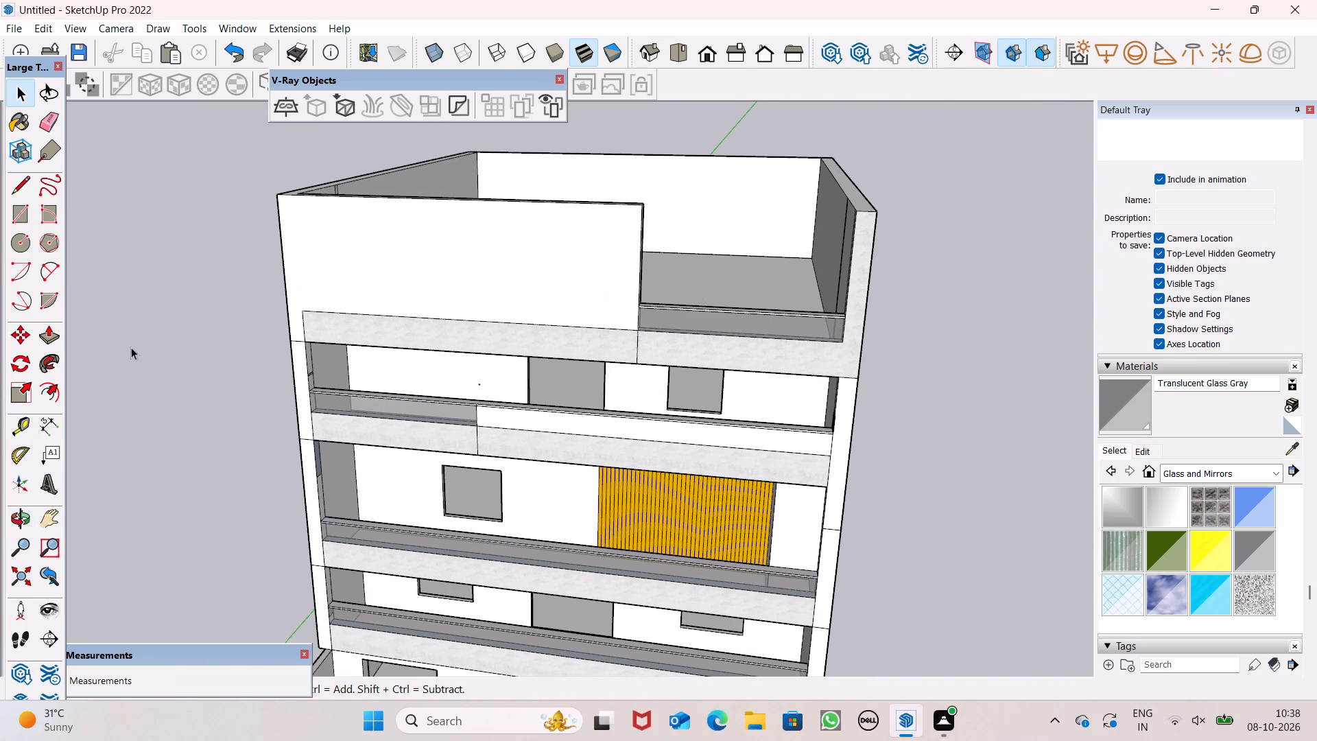
left_click(20, 206)
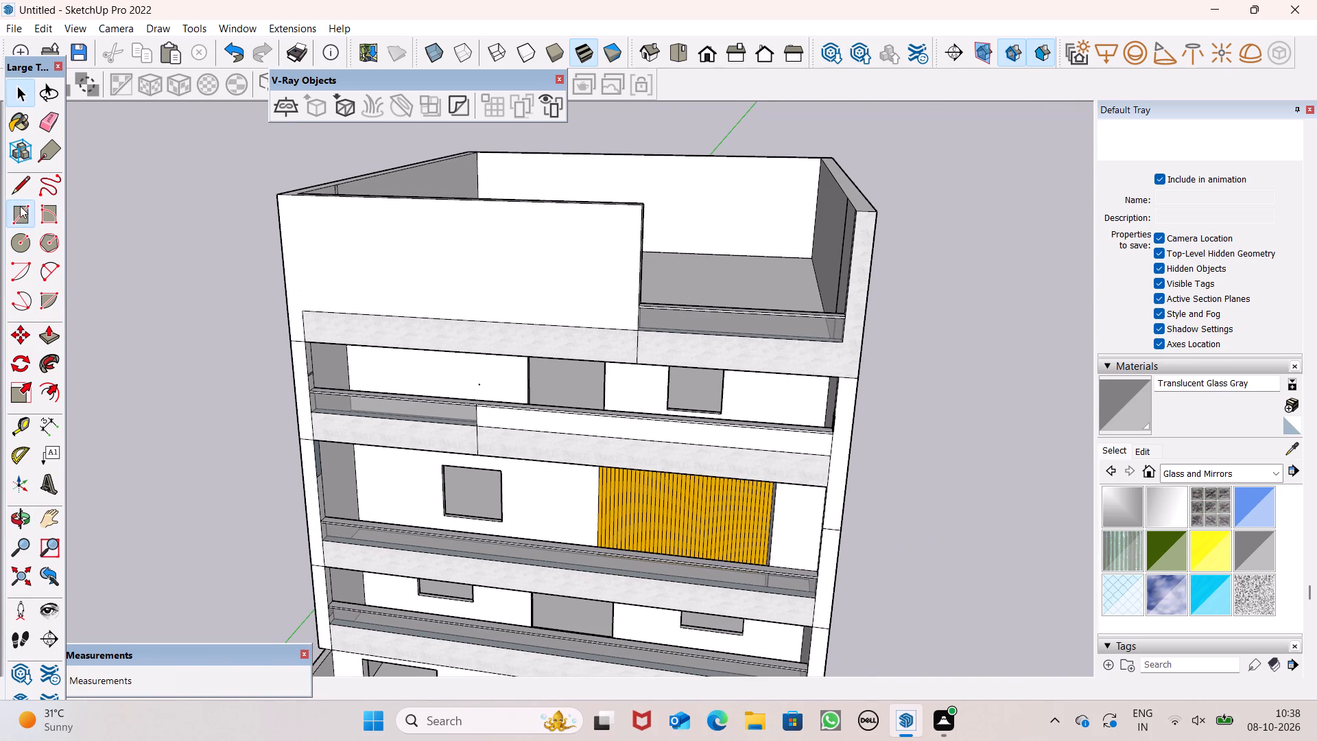
scroll(532, 229, "down", 4)
middle_click_drag(544, 274, 589, 302)
scroll(312, 252, "up", 3)
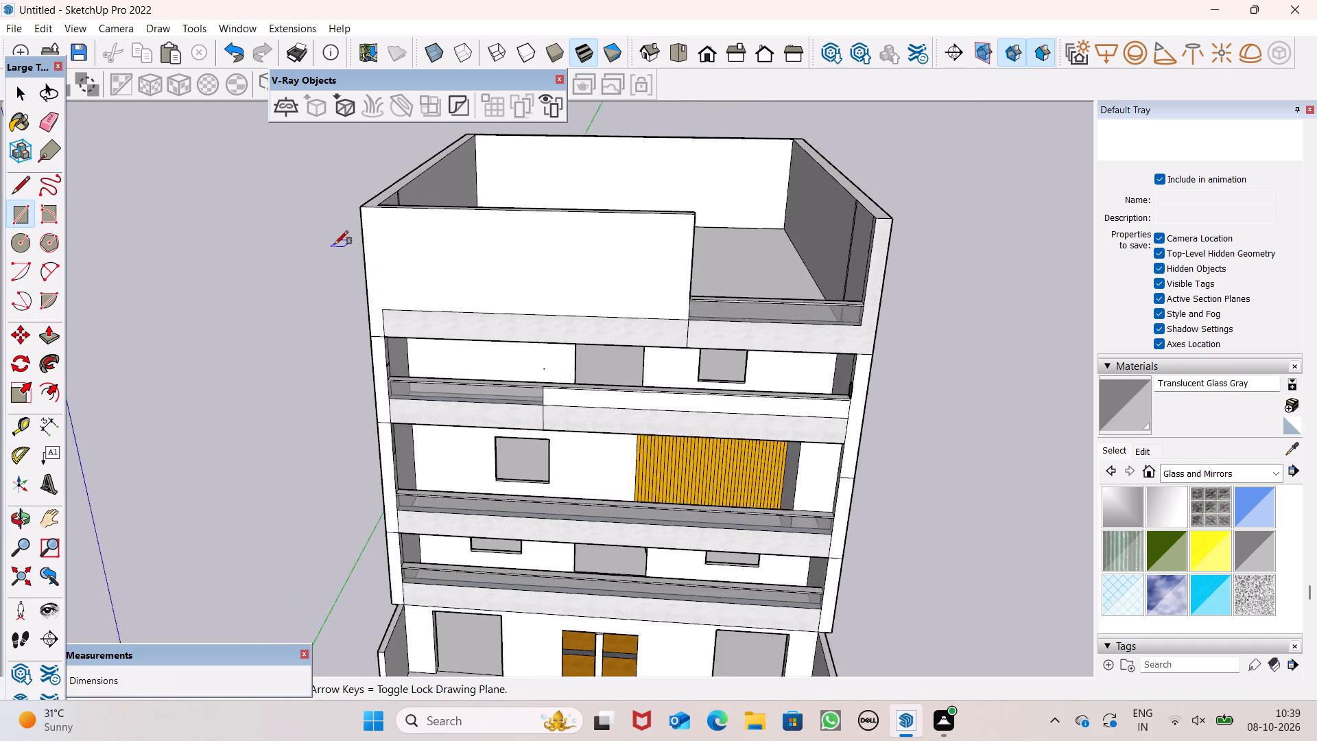
scroll(335, 244, "up", 3)
left_click(401, 207)
left_click(518, 309)
key("space")
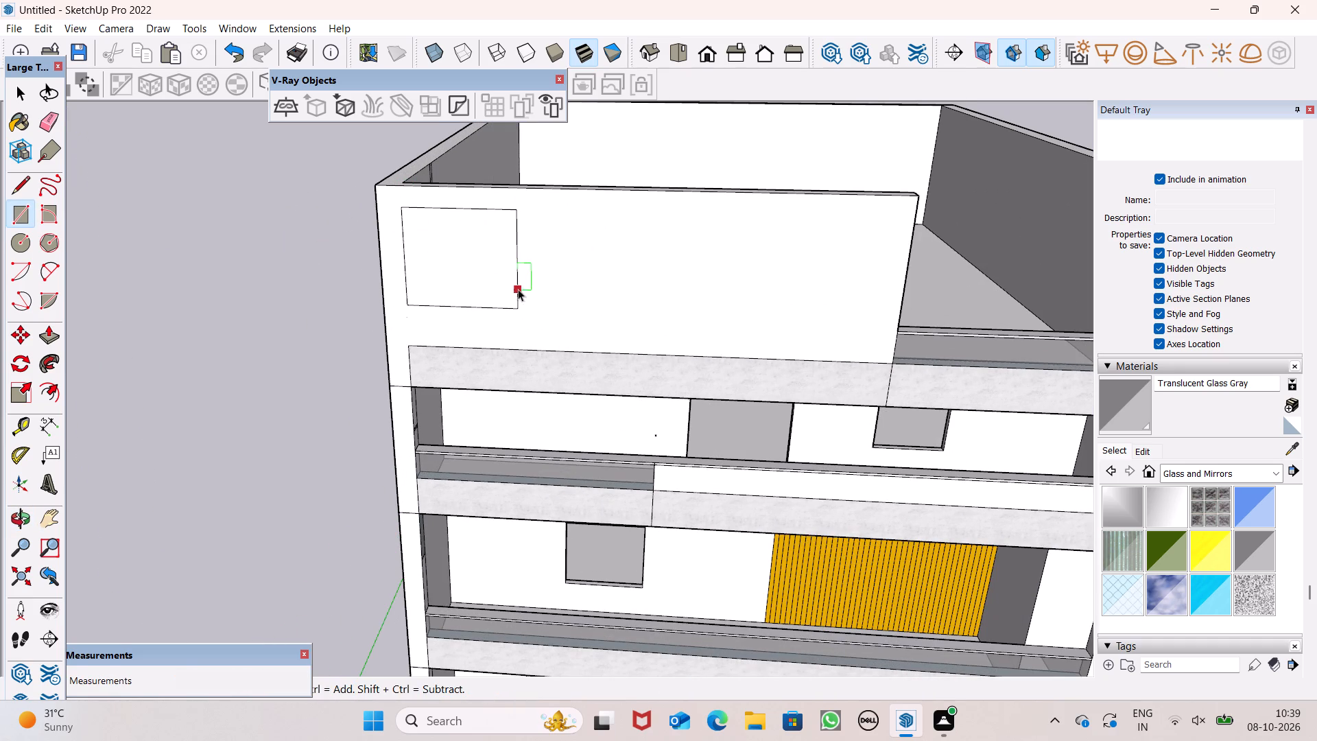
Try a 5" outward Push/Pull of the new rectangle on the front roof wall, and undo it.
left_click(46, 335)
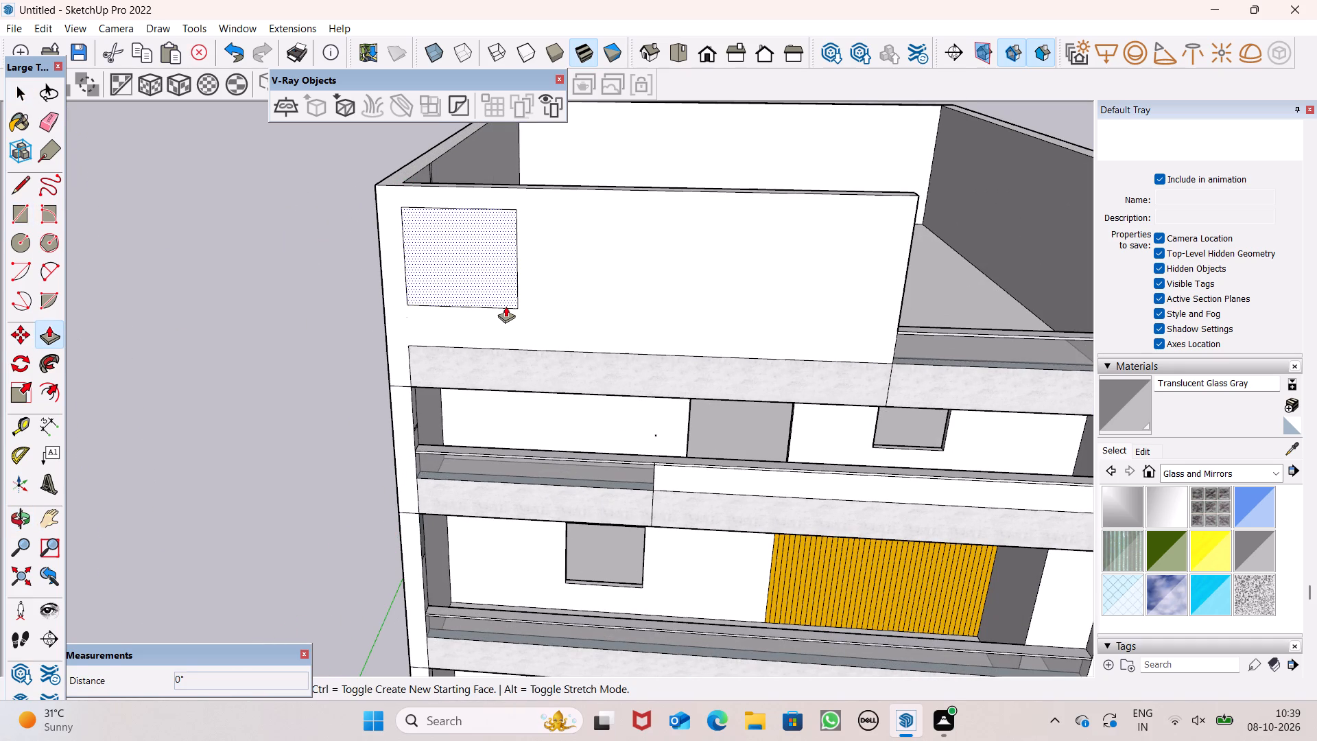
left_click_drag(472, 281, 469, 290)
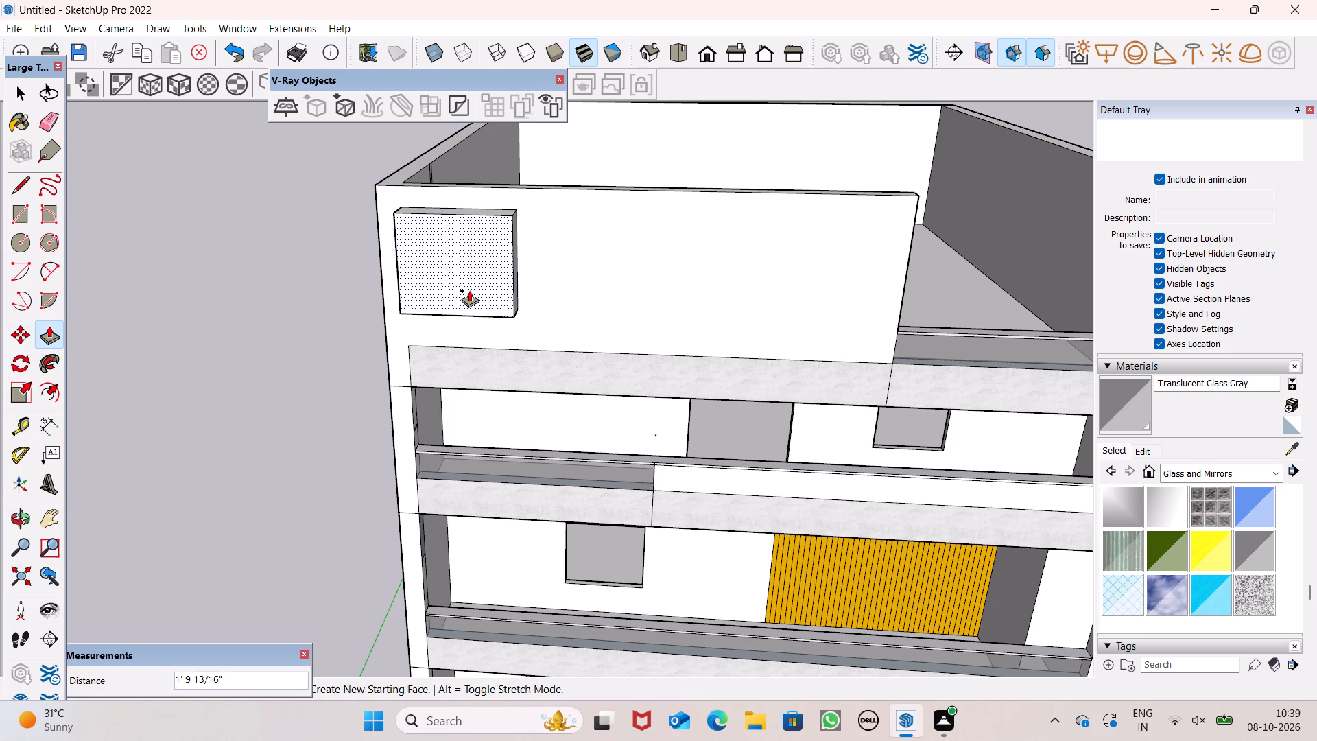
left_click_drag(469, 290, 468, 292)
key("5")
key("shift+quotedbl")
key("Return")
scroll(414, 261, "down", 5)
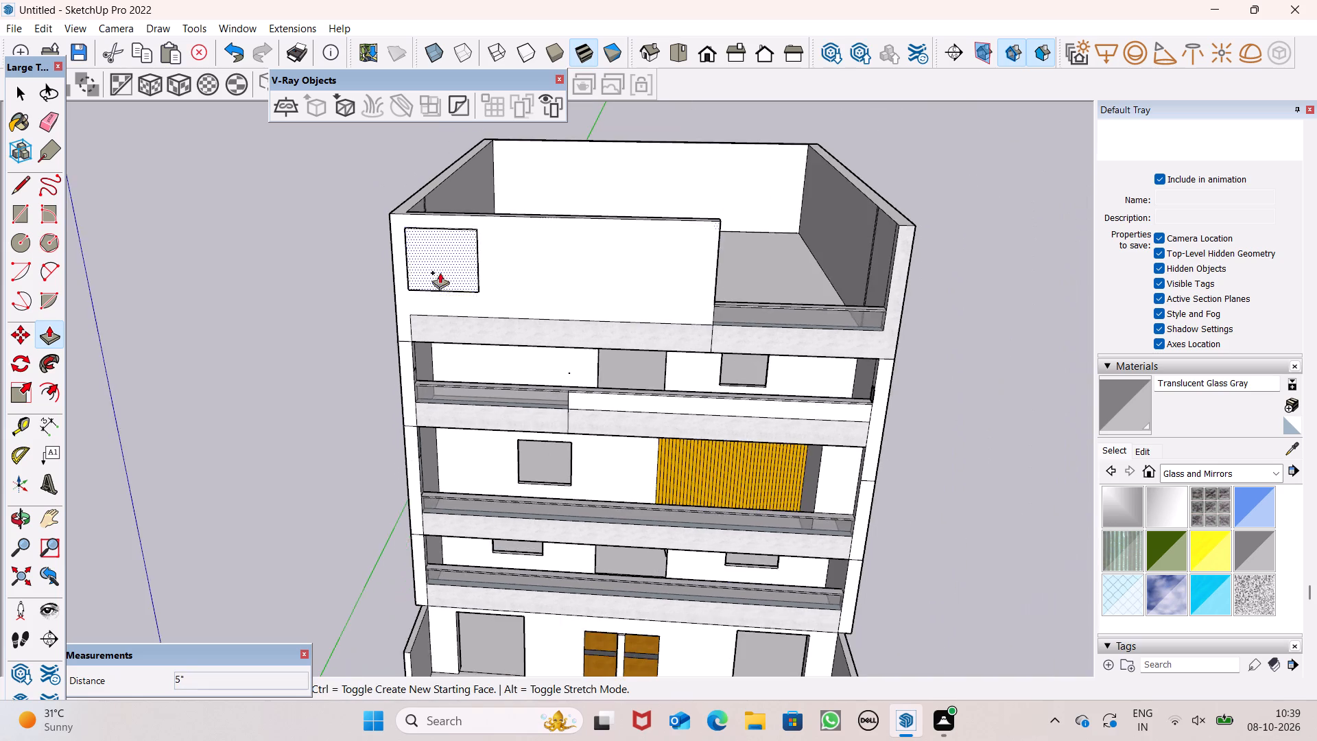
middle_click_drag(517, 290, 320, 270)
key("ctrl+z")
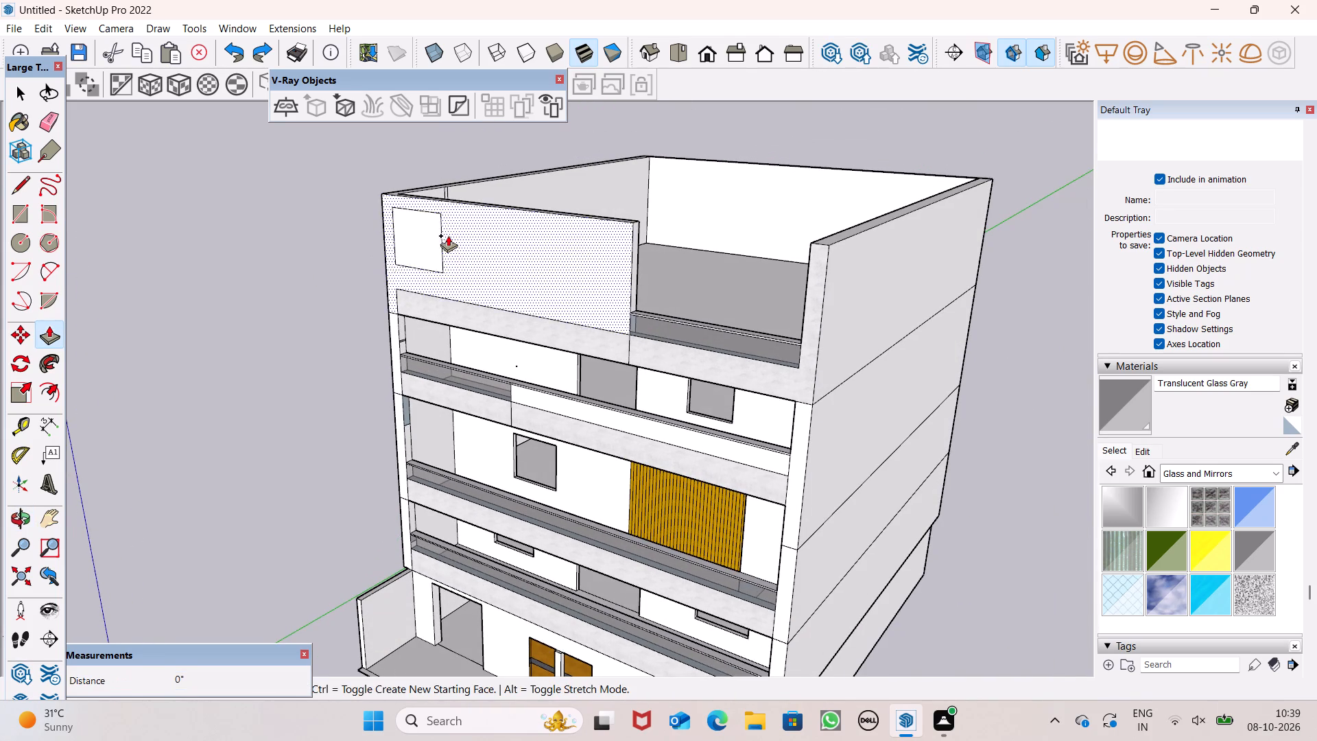
Push/Pull the rectangle on the front roof wall outward by 5" to form a raised panel.
scroll(448, 235, "up", 4)
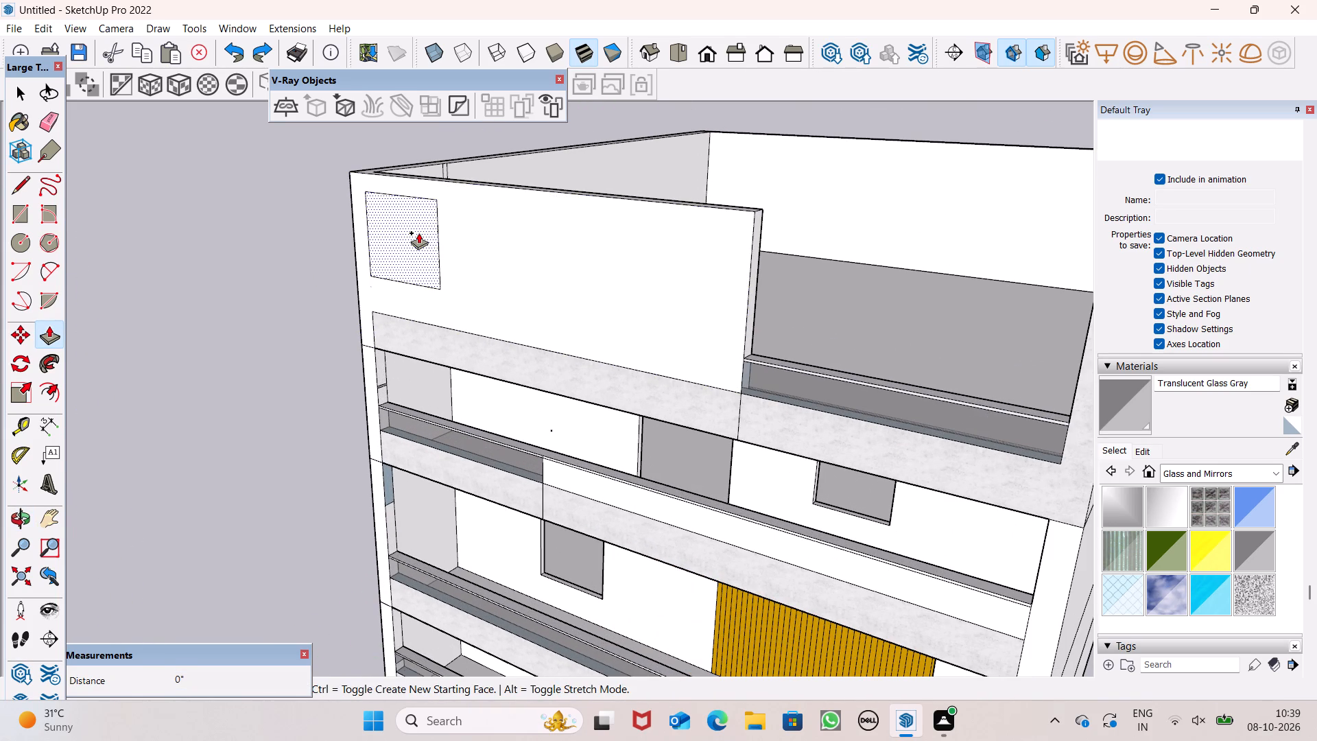
scroll(453, 230, "down", 9)
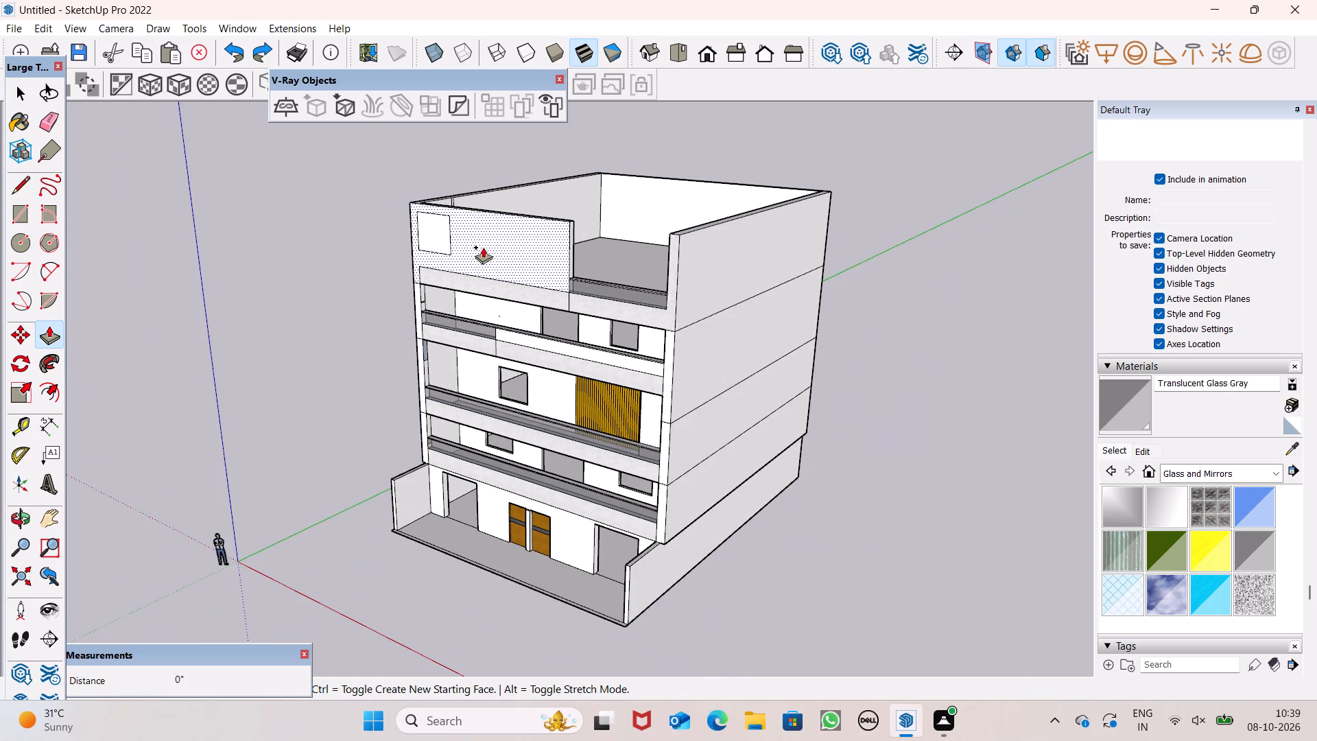
middle_click_drag(486, 258, 663, 242)
scroll(550, 169, "down", 4)
middle_click_drag(589, 302, 624, 349)
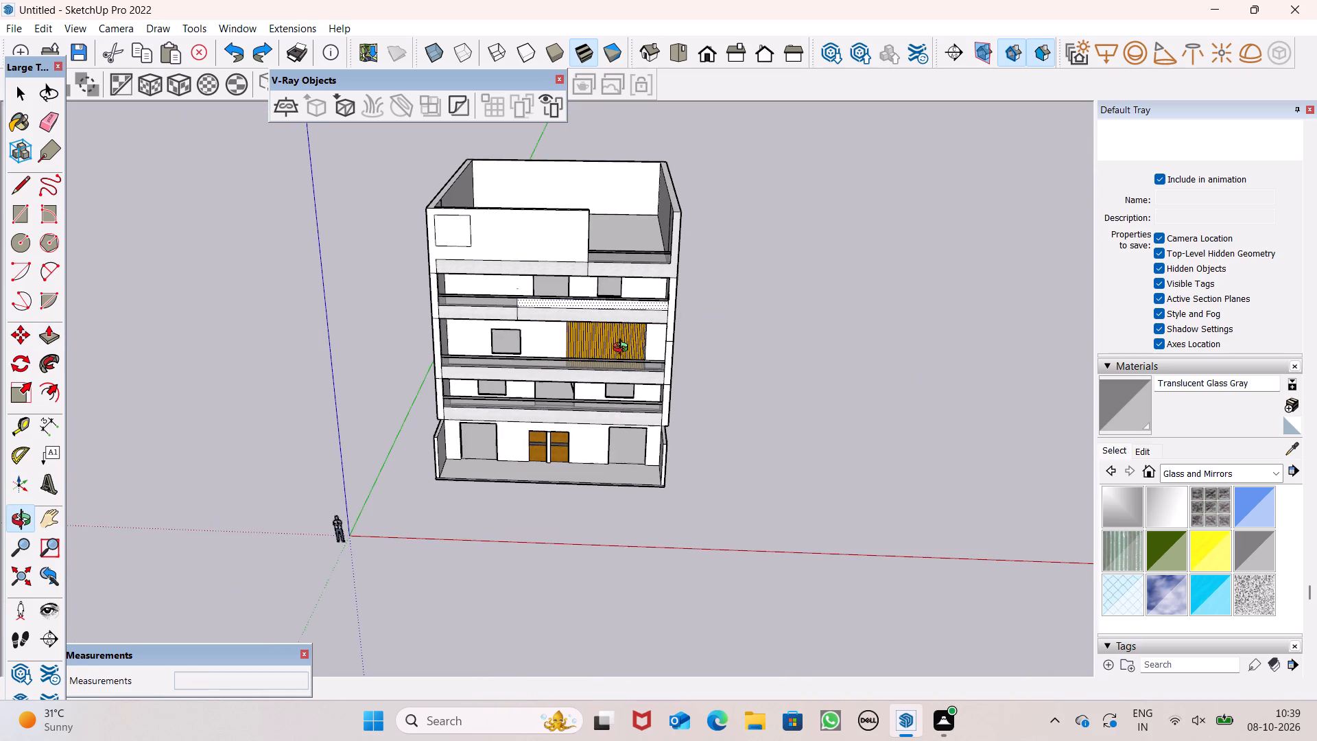
middle_click_drag(624, 349, 617, 430)
scroll(529, 294, "down", 1)
scroll(529, 294, "up", 4)
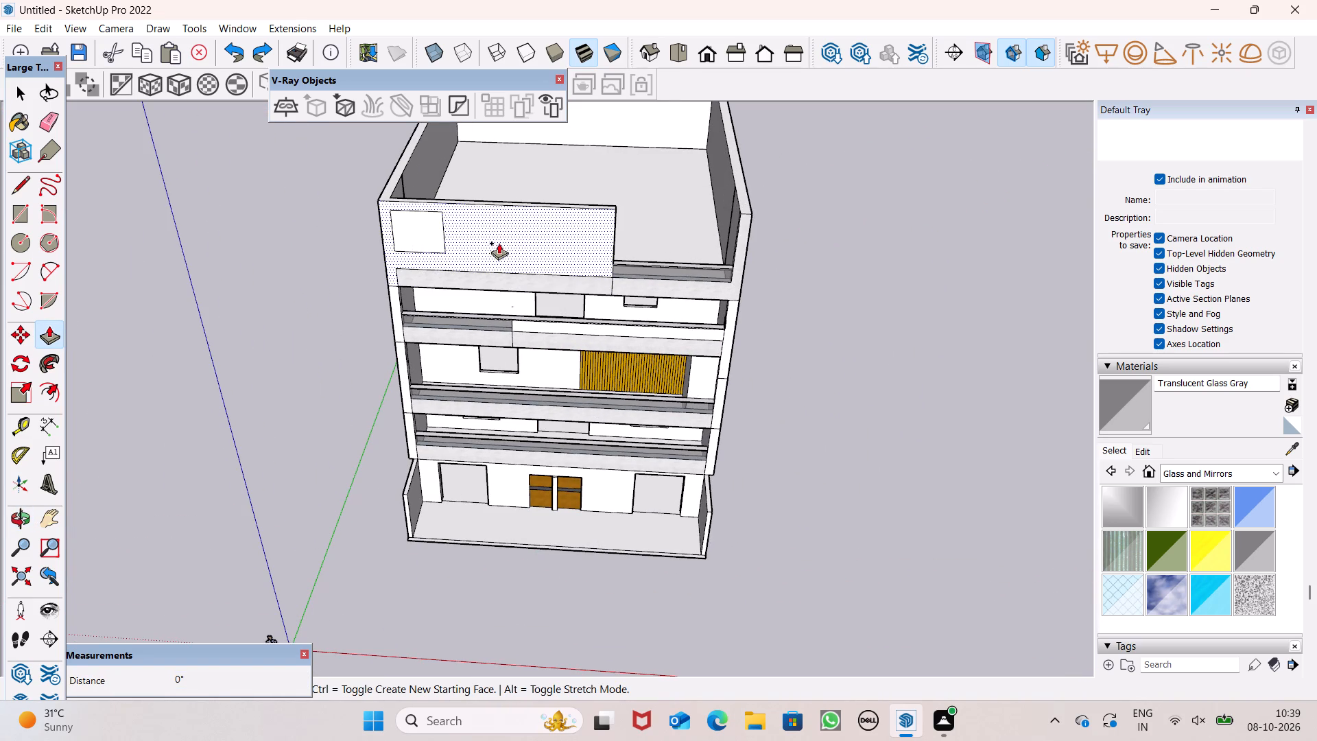
left_click(416, 232)
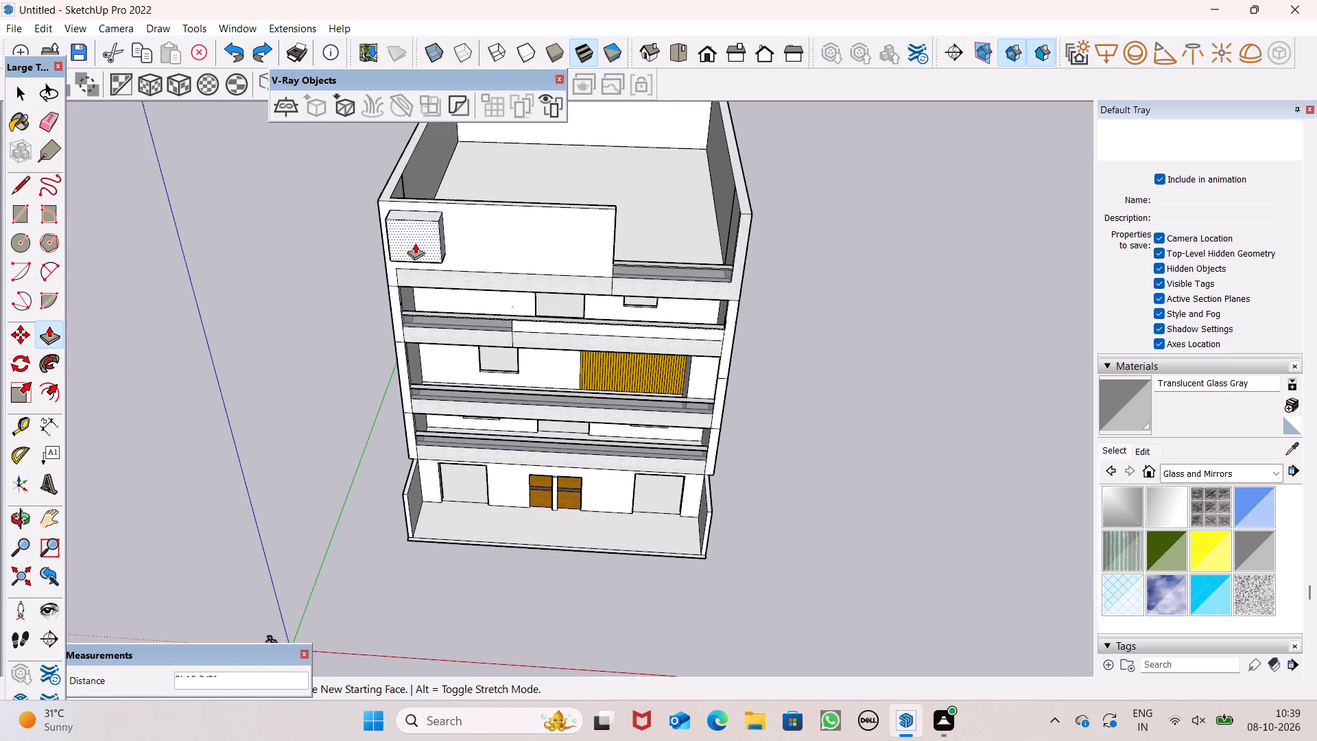
key("5")
key("shift+quotedbl")
key("Return")
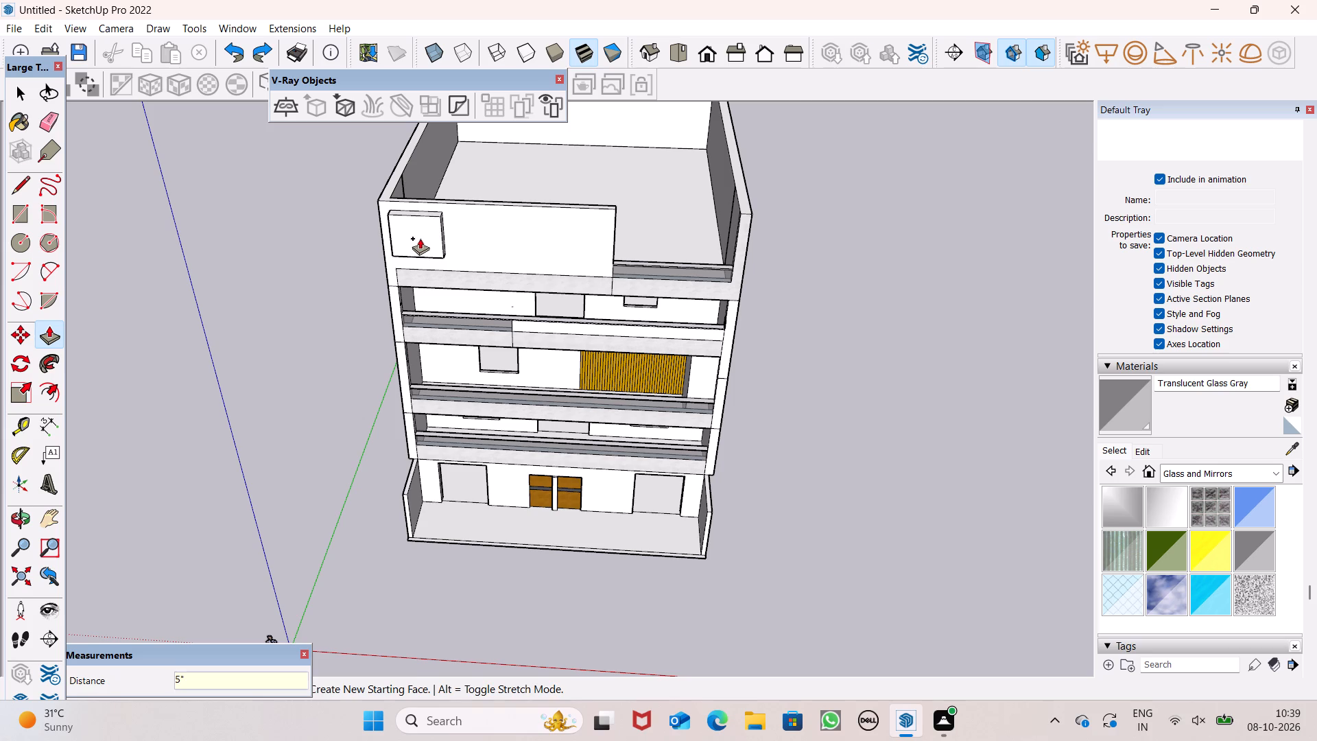
Push/Pull the raised panel's outer side face sideways to align with the building's corner.
middle_click_drag(484, 286, 683, 199)
scroll(517, 255, "up", 3)
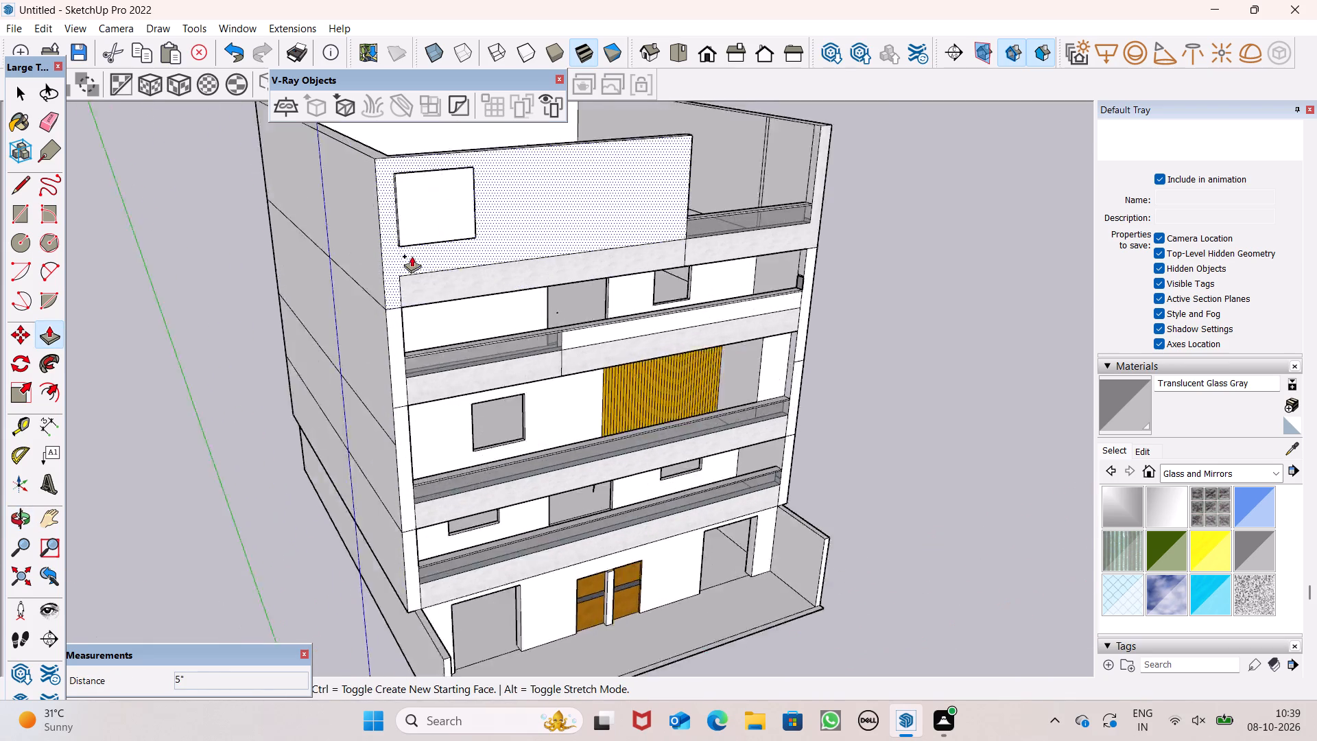
scroll(412, 256, "up", 3)
middle_click_drag(403, 246, 486, 248)
scroll(435, 239, "up", 7)
scroll(468, 226, "down", 1)
scroll(468, 226, "up", 1)
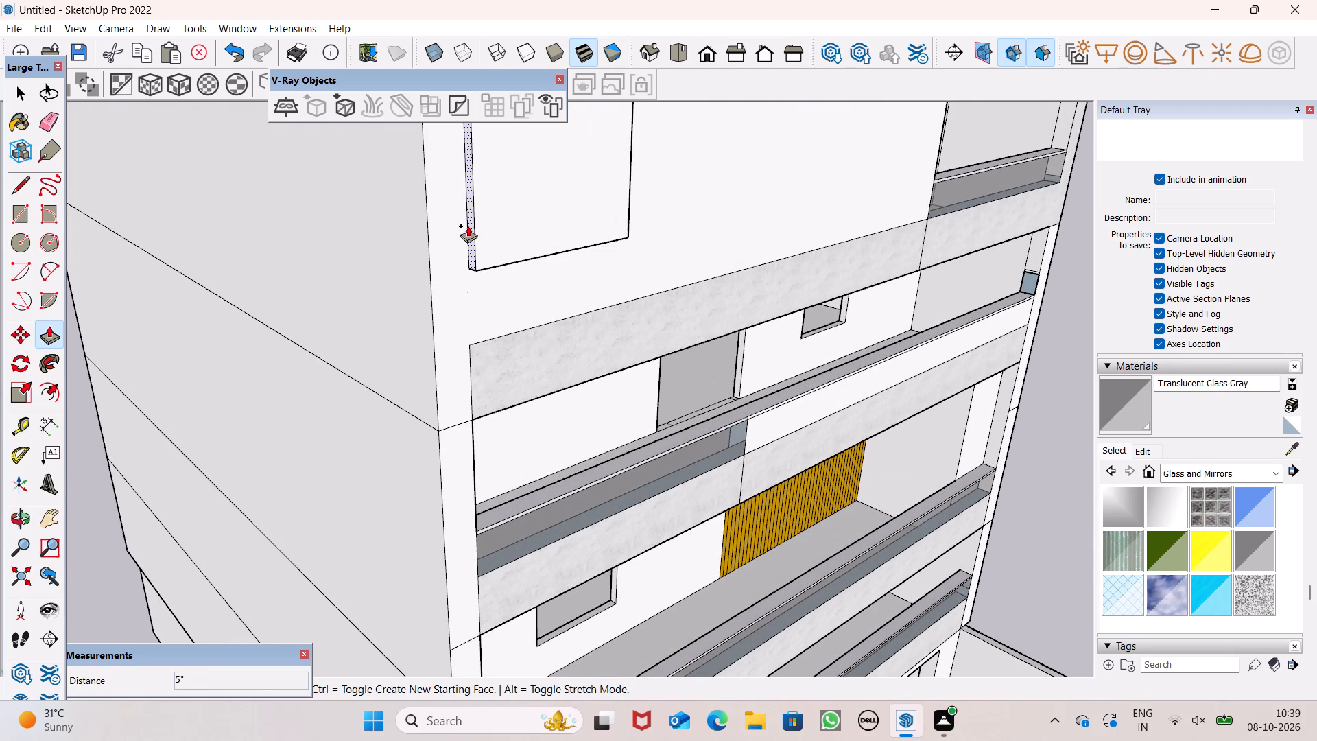
left_click_drag(469, 235, 431, 252)
left_click_drag(431, 252, 379, 255)
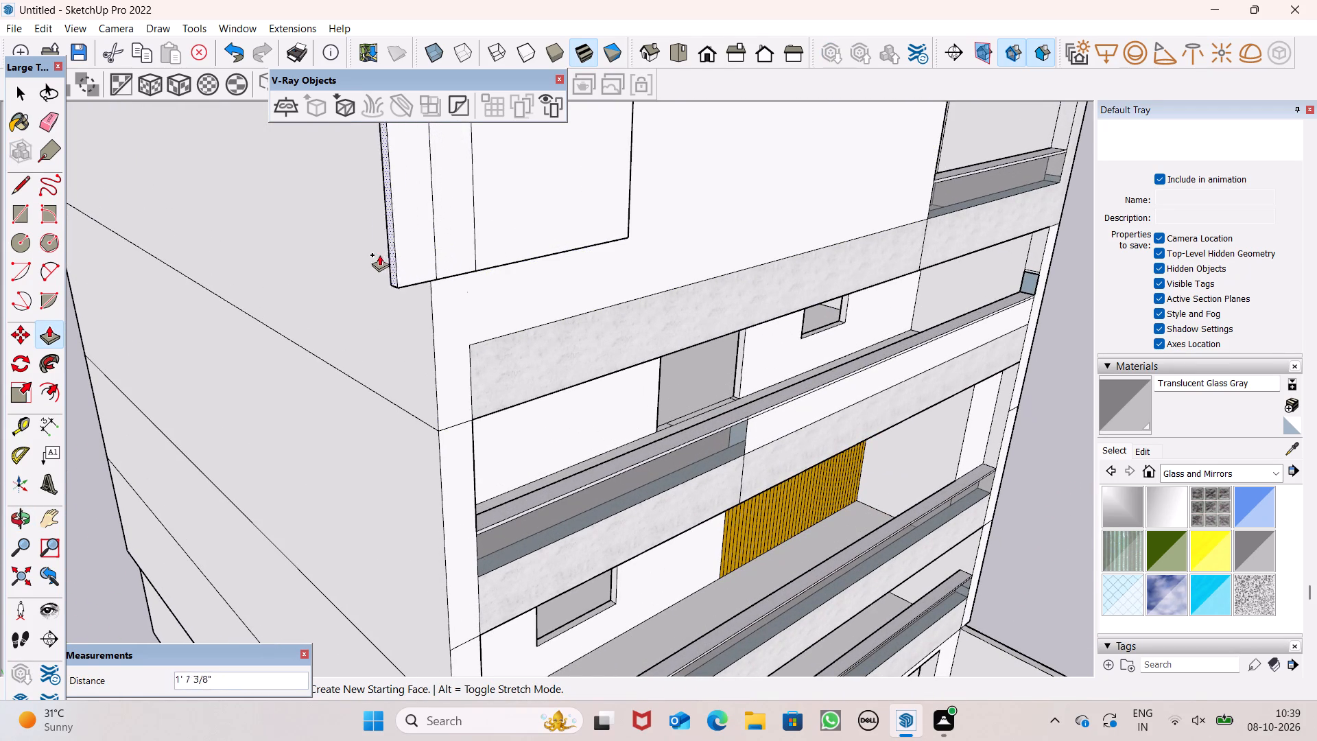
left_click_drag(379, 255, 398, 362)
Push/Pull both parts of the panel's underside down about 15' 10 9/16" to the lower edge of the next balcony's concrete band.
middle_click_drag(613, 346, 554, 252)
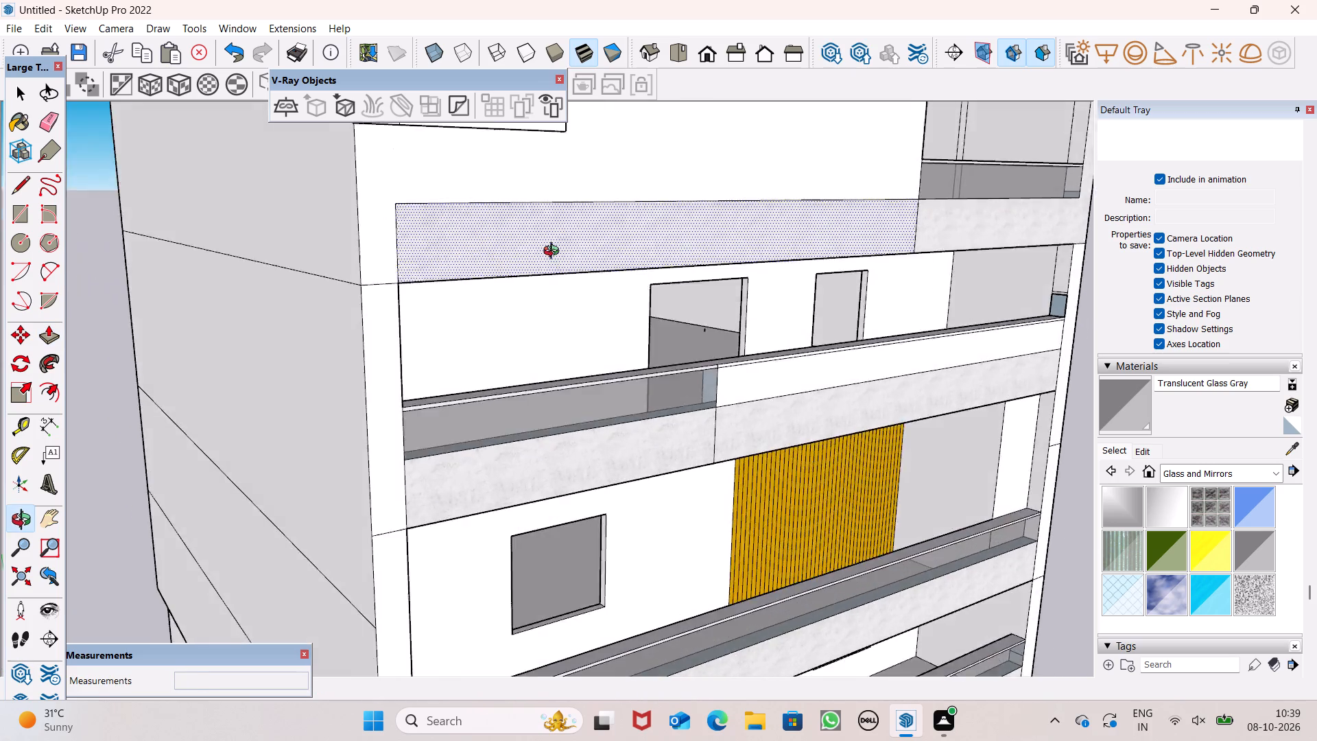
middle_click_drag(554, 252, 539, 230)
scroll(518, 330, "up", 1)
scroll(530, 319, "down", 10)
middle_click_drag(546, 333, 524, 286)
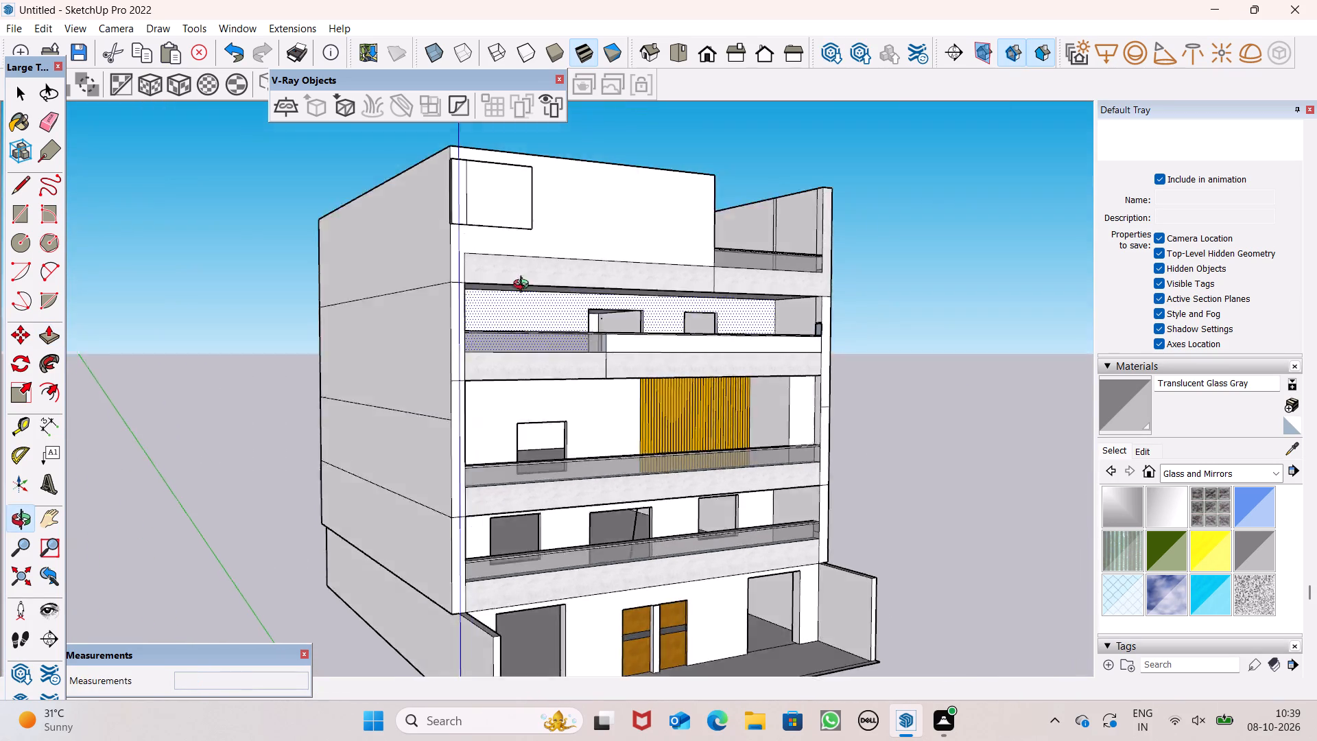
middle_click_drag(524, 286, 453, 208)
scroll(440, 195, "up", 10)
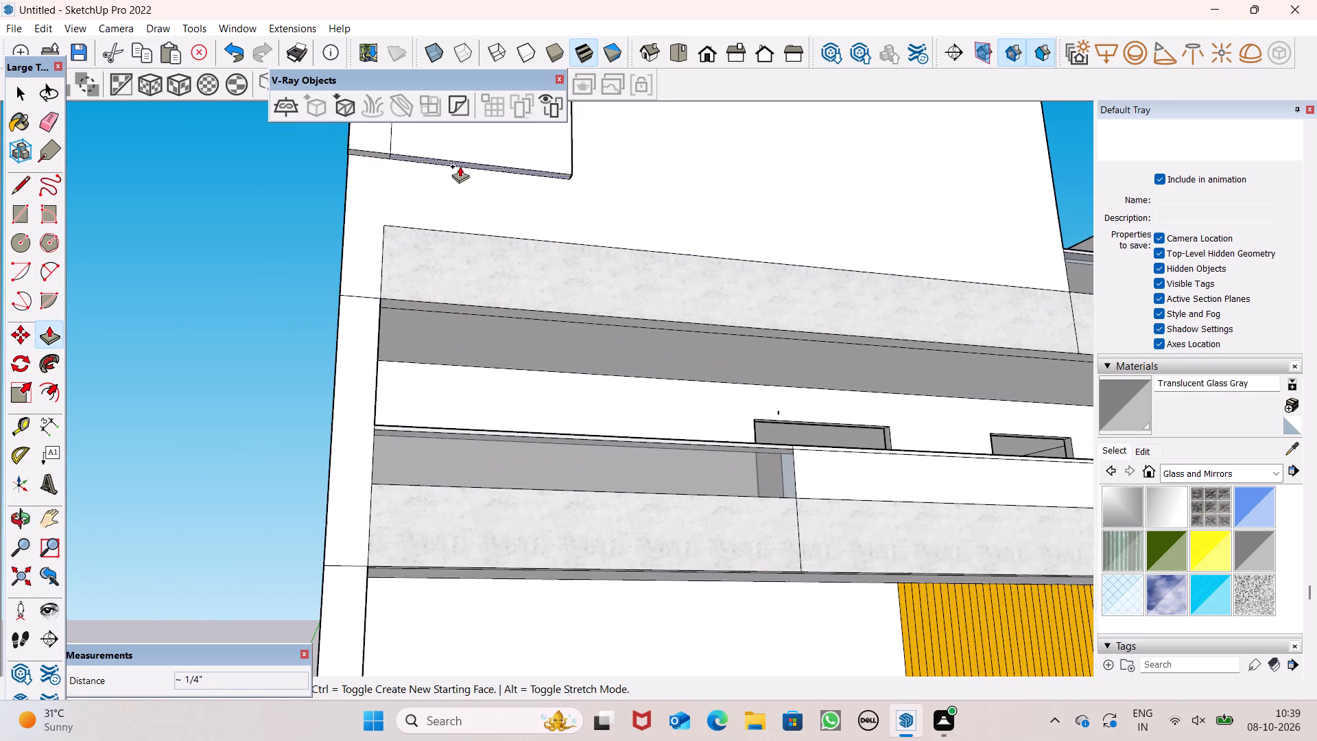
left_click_drag(460, 166, 484, 556)
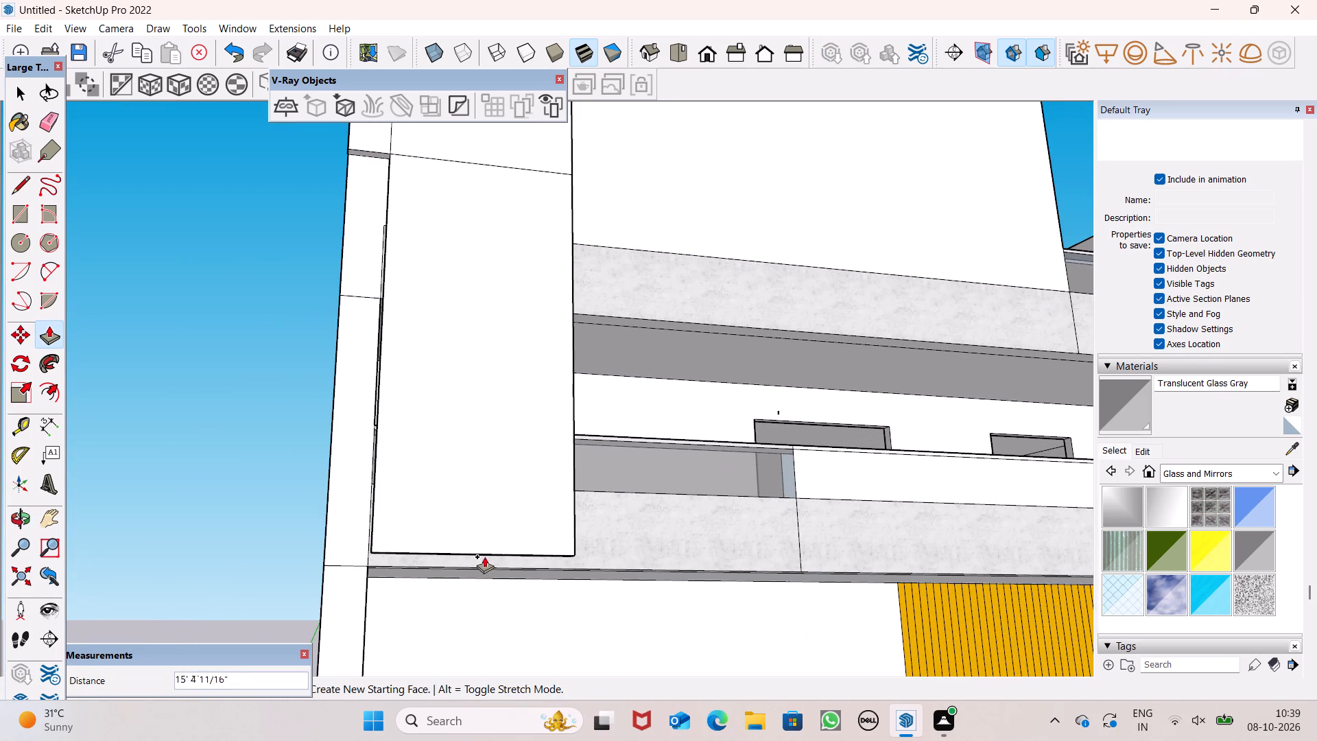
left_click_drag(484, 556, 482, 568)
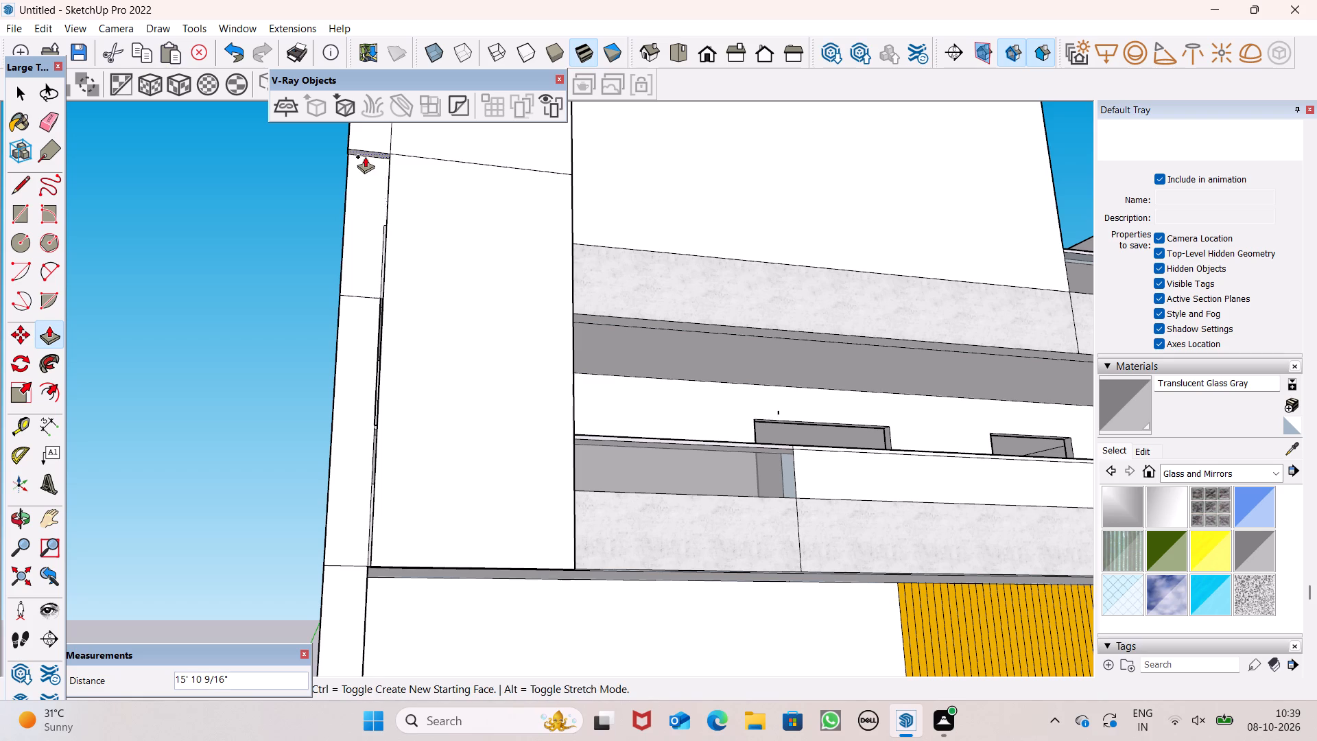
left_click_drag(366, 155, 388, 515)
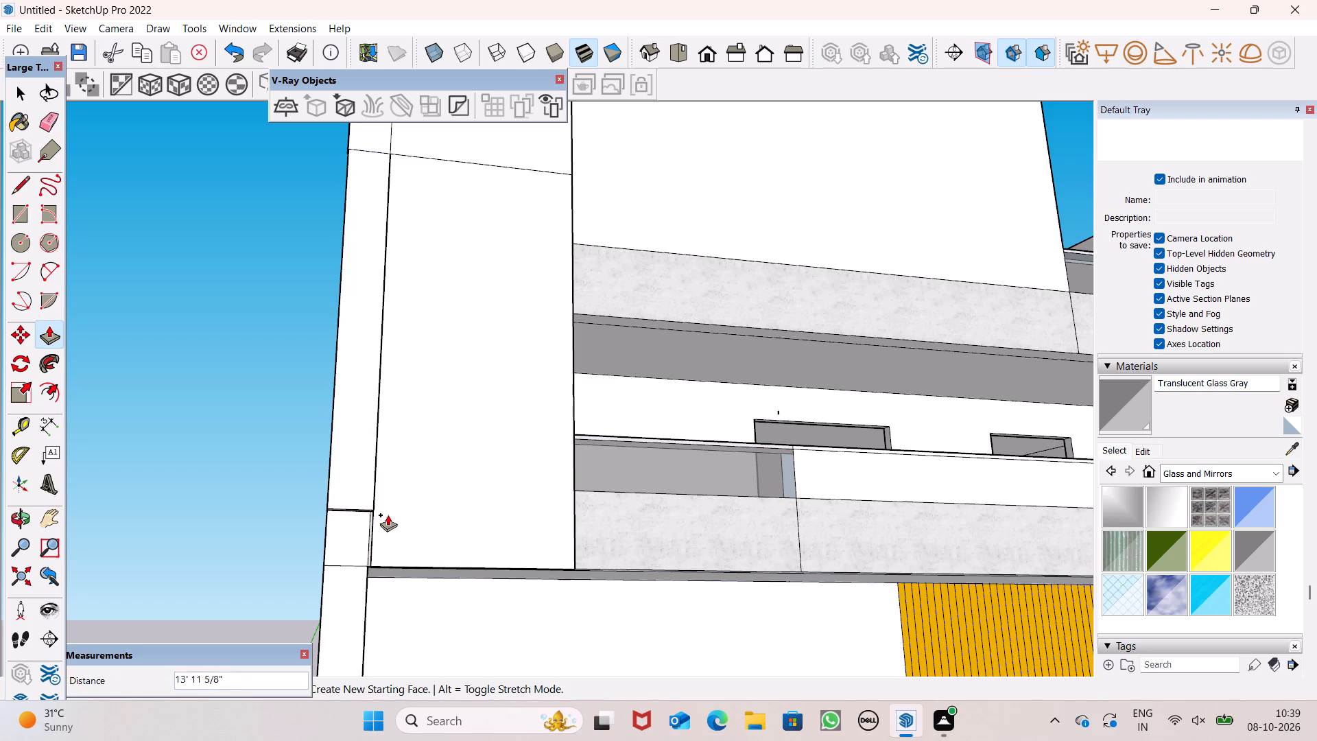
left_click_drag(388, 515, 405, 563)
Push/Pull the lower panel section's inner side face about 23' 11 7/8" across the facade to the end of the front roof wall.
scroll(455, 420, "down", 1)
scroll(540, 351, "down", 3)
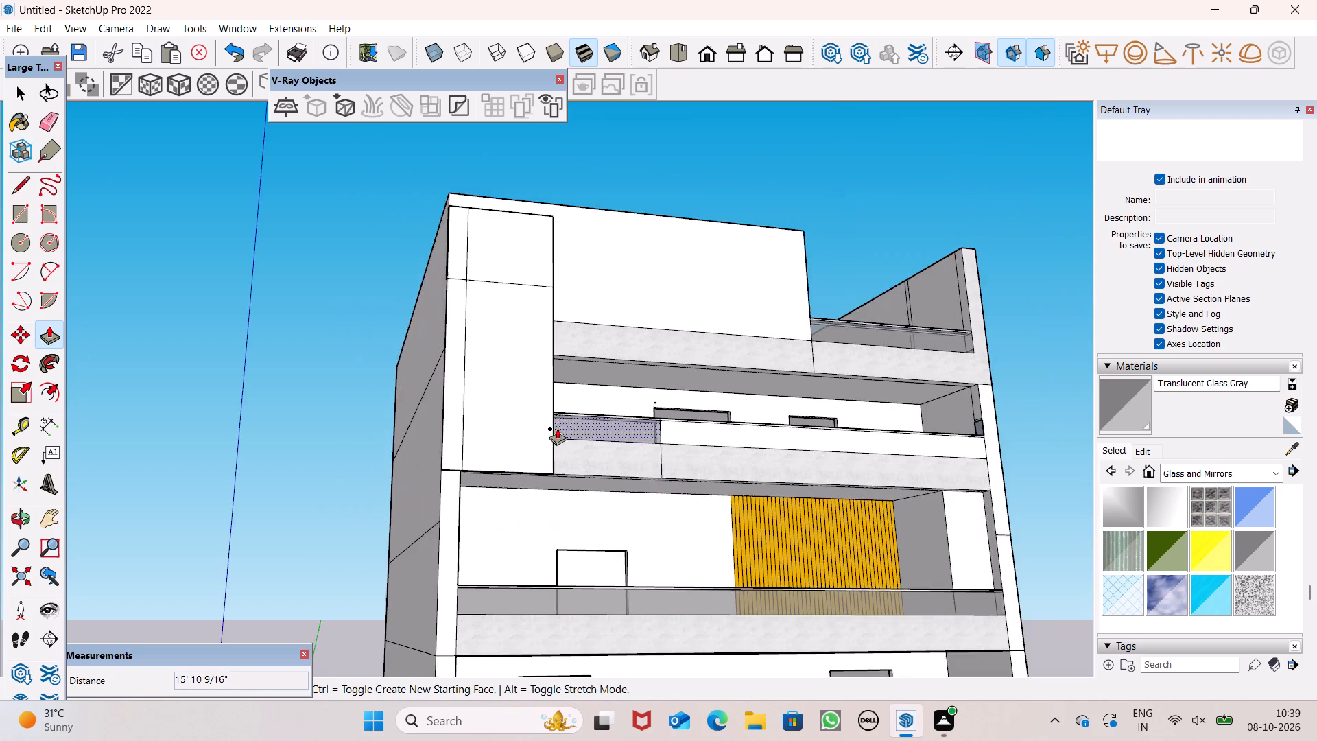
scroll(557, 428, "down", 7)
middle_click_drag(707, 480, 503, 582)
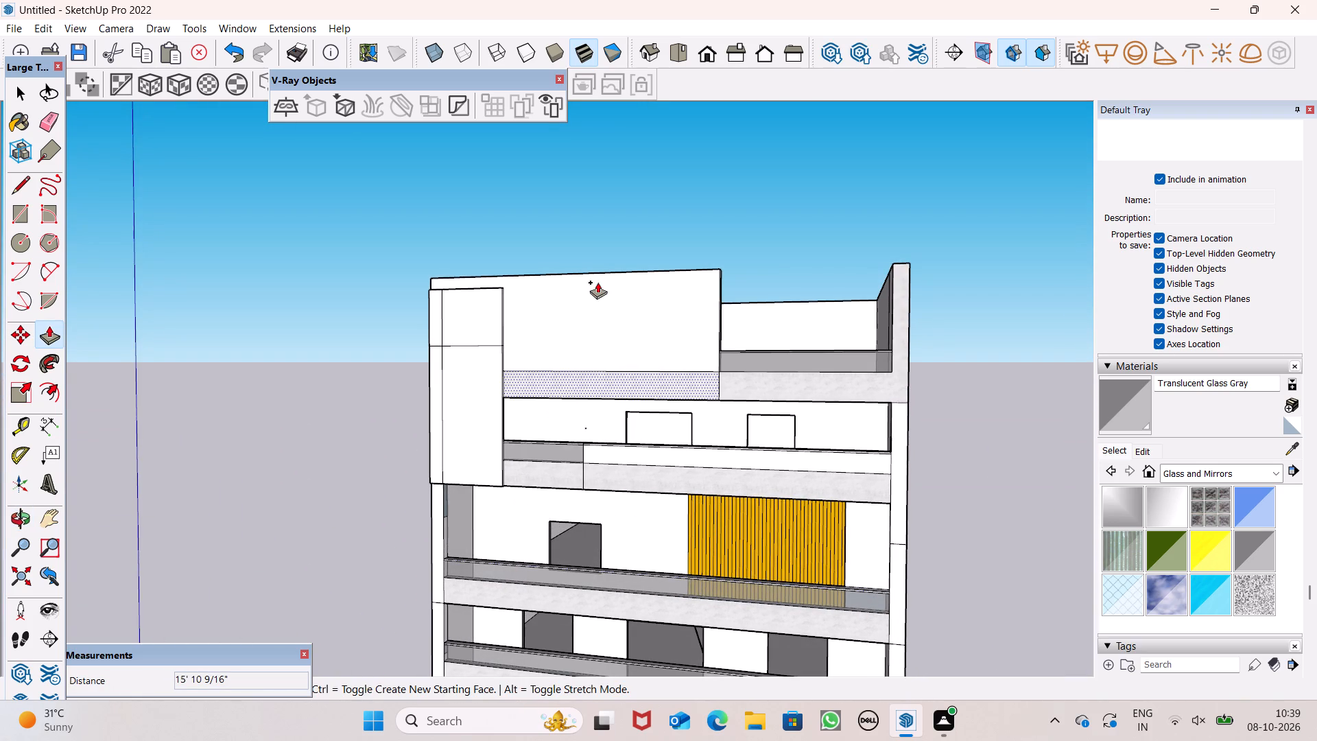
middle_click_drag(608, 366, 434, 441)
scroll(545, 414, "up", 6)
left_click_drag(454, 445, 558, 486)
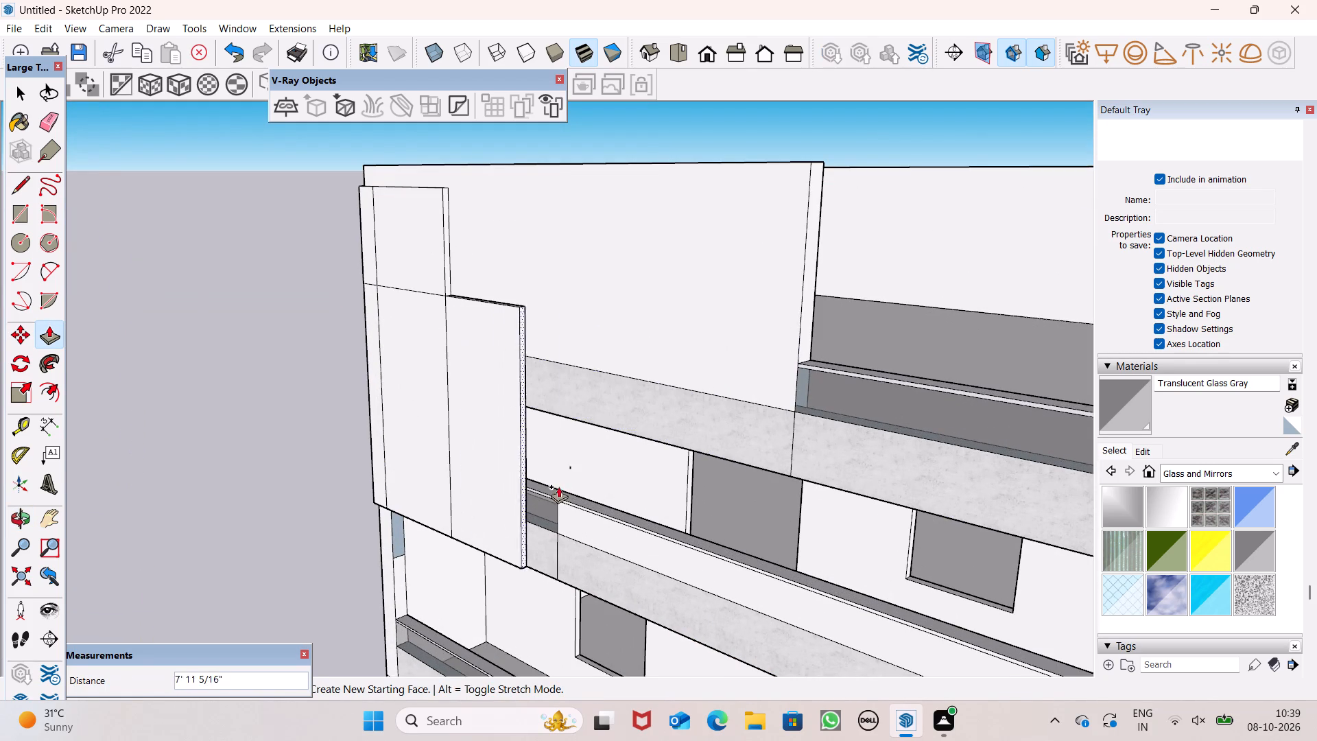
left_click_drag(558, 486, 782, 556)
double_click(782, 556)
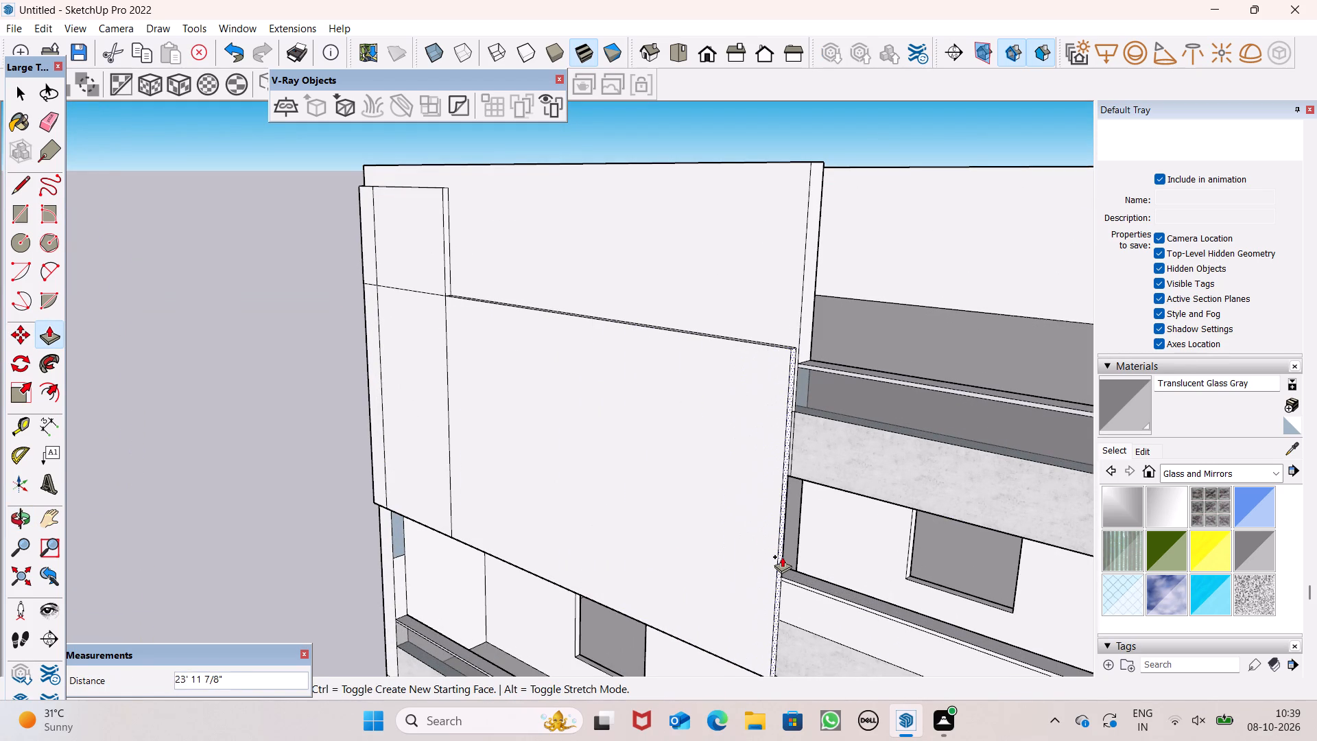
scroll(651, 410, "down", 4)
scroll(639, 423, "up", 1)
scroll(637, 425, "down", 1)
key("ctrl+z")
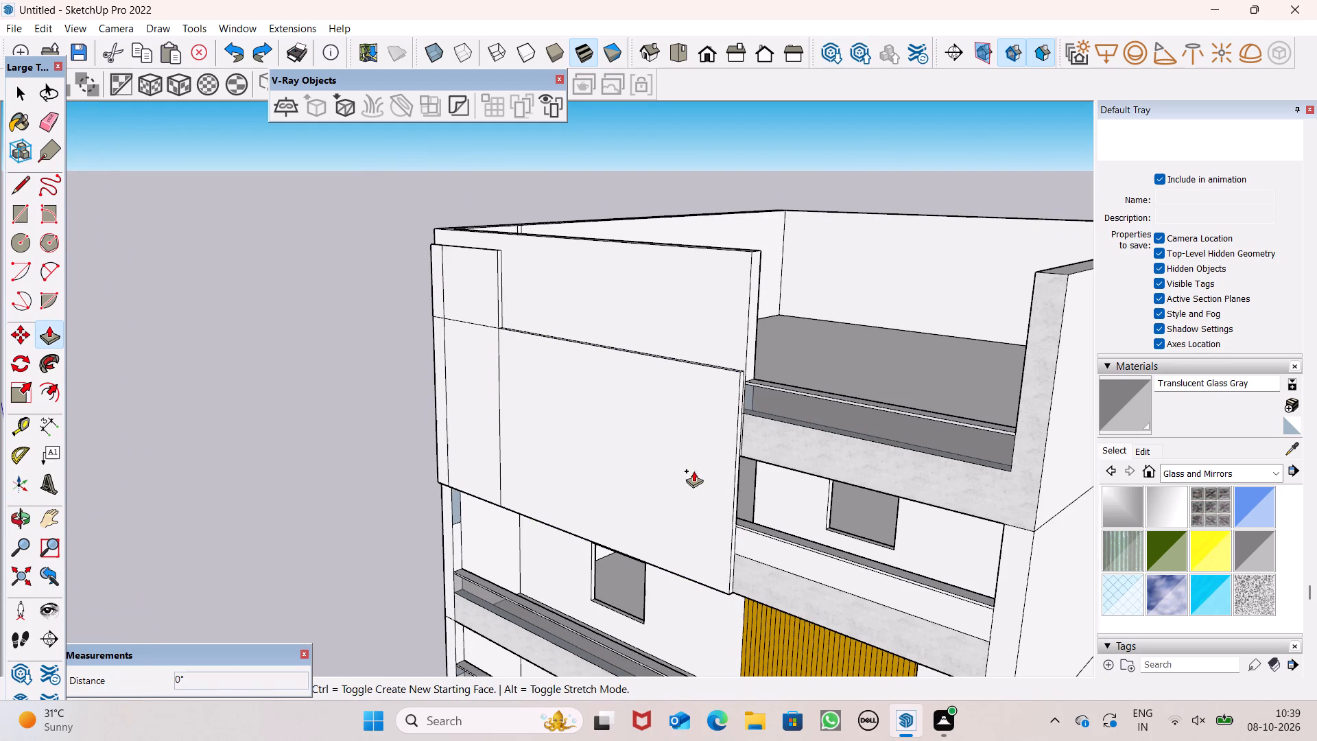
Push/Pull the upper panel section's inner side face about 23' 11 7/8" to line up with the lower section's end.
middle_click_drag(642, 424, 726, 472)
scroll(494, 314, "up", 4)
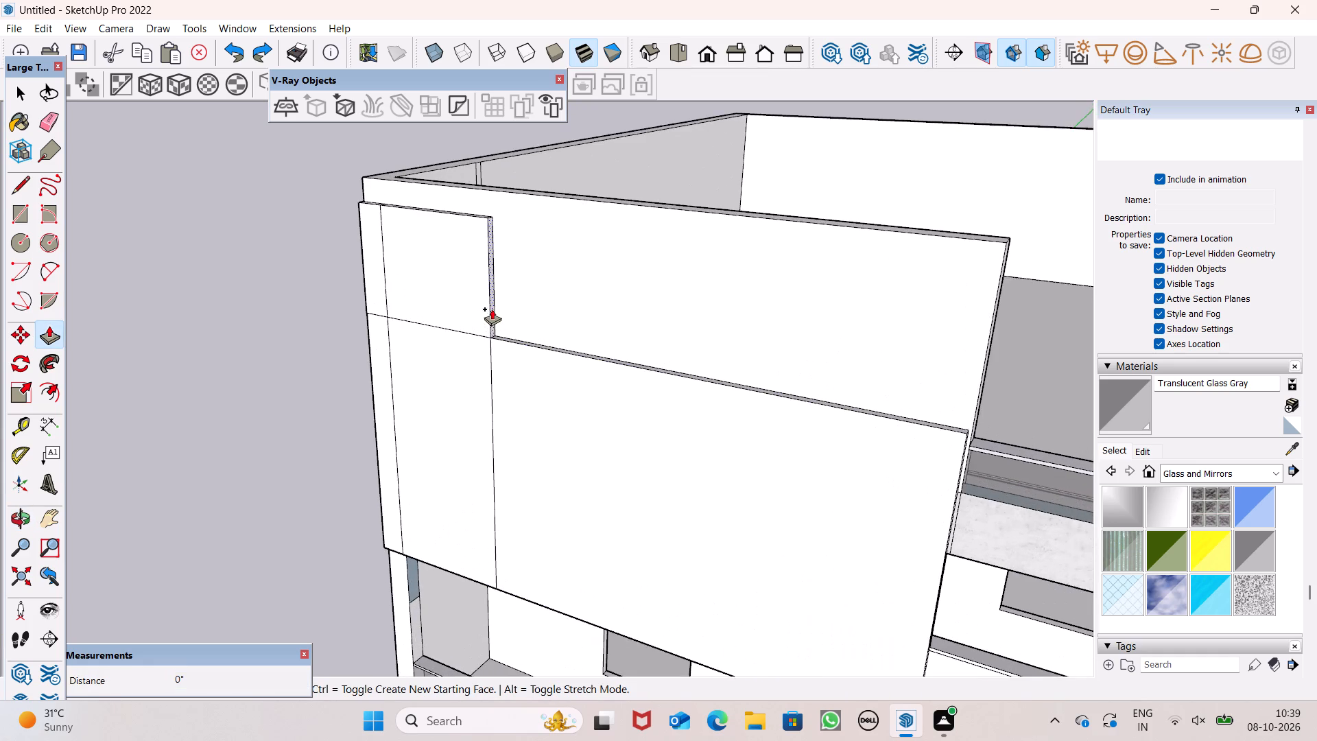
scroll(493, 309, "up", 6)
scroll(488, 320, "down", 7)
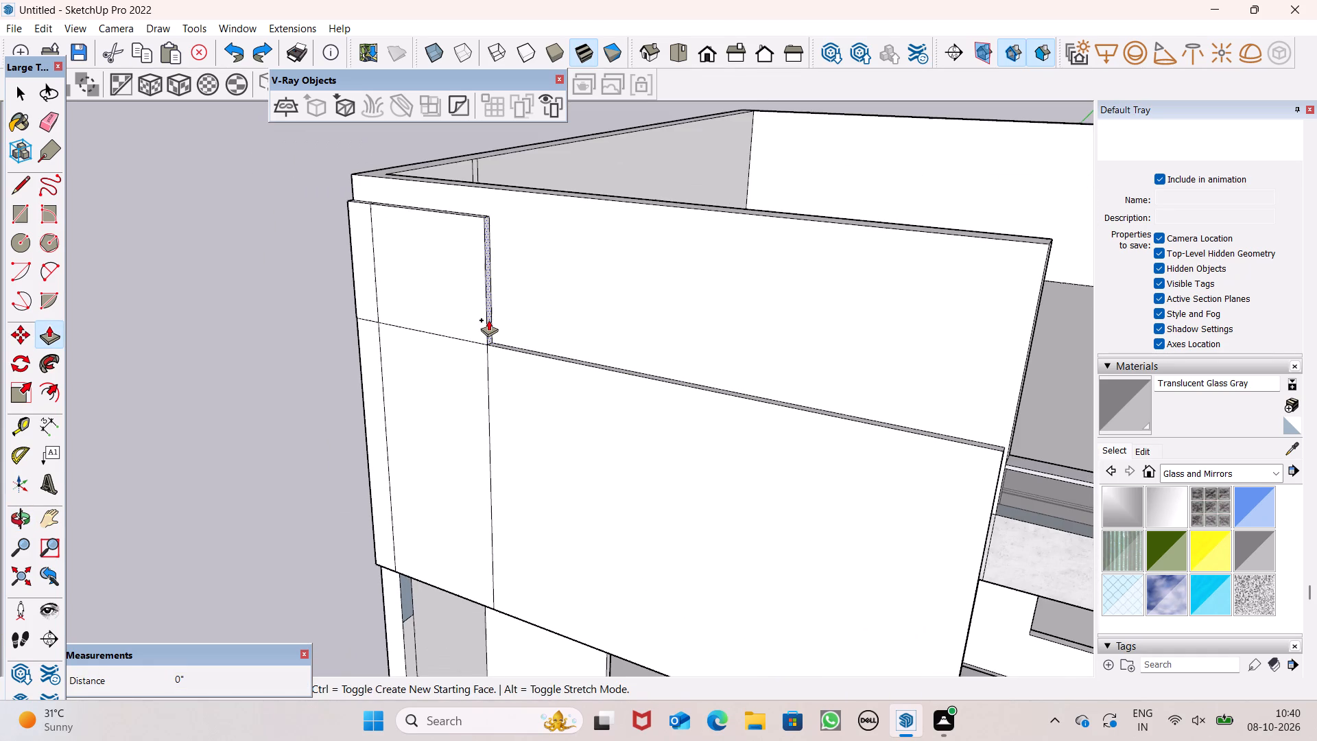
left_click_drag(488, 320, 938, 427)
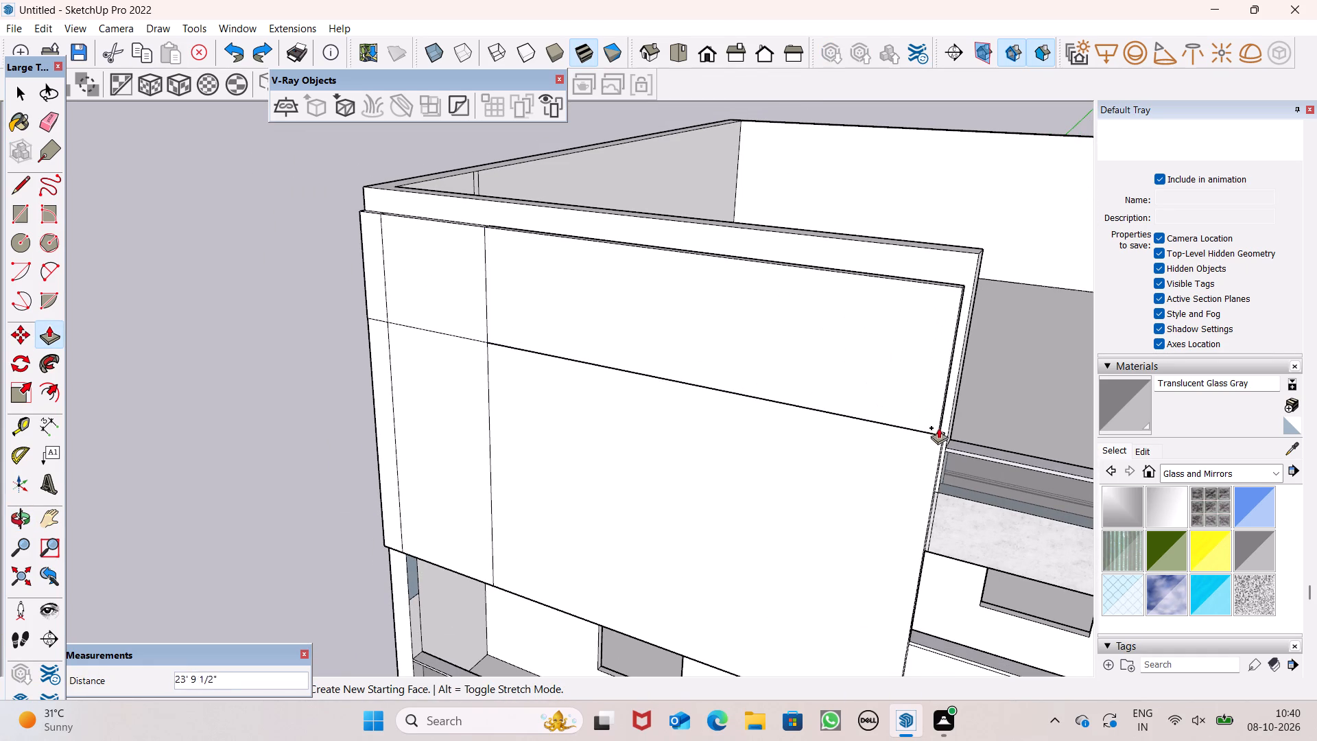
left_click_drag(938, 427, 945, 432)
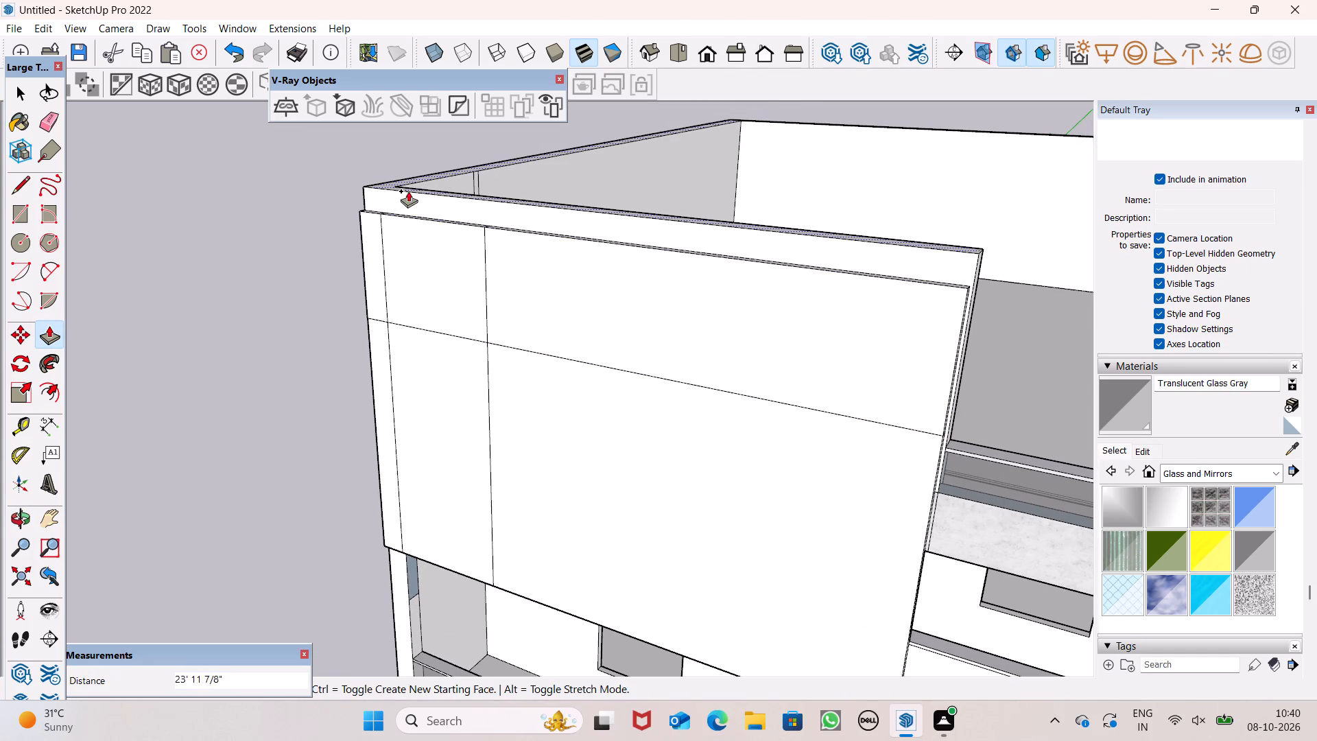
Erase the two short leftover edges crossing the raised panel's narrow top face.
scroll(410, 191, "up", 2)
scroll(492, 255, "down", 4)
middle_click_drag(562, 324, 671, 481)
scroll(448, 266, "up", 3)
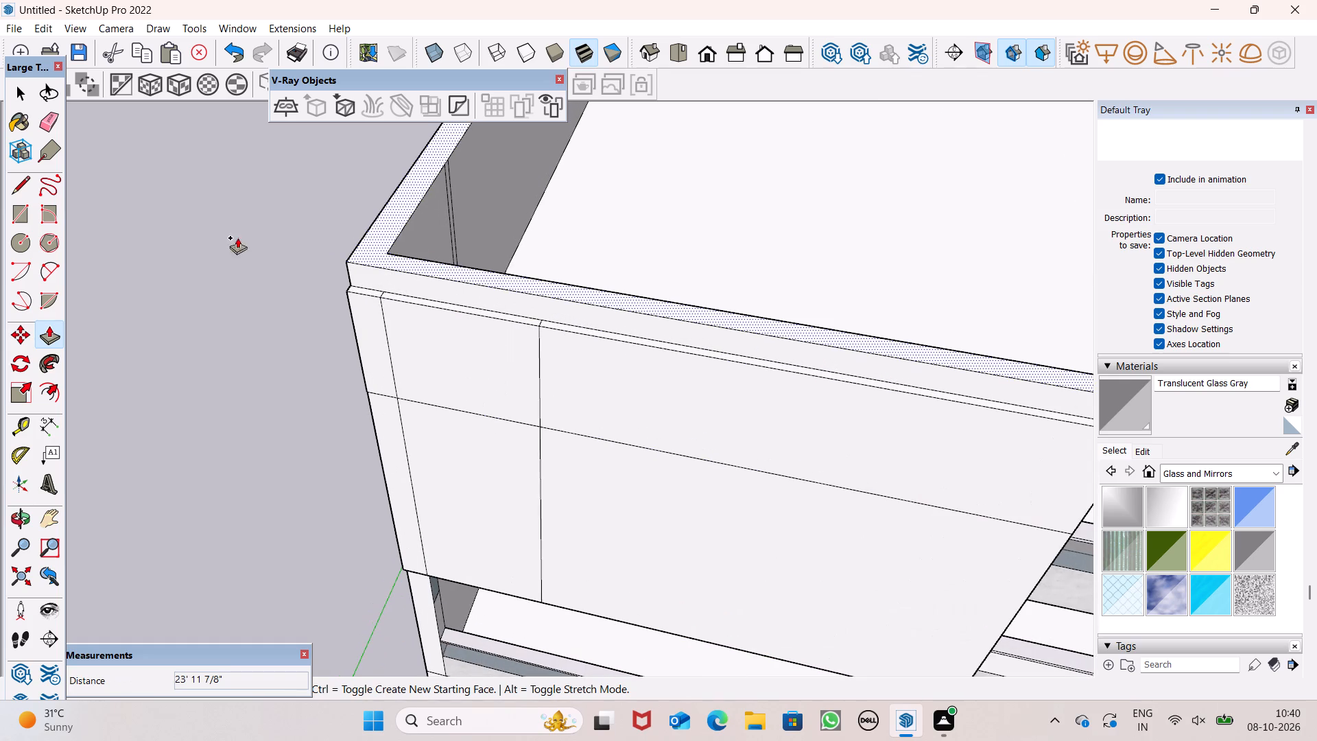
left_click(54, 119)
scroll(389, 291, "up", 5)
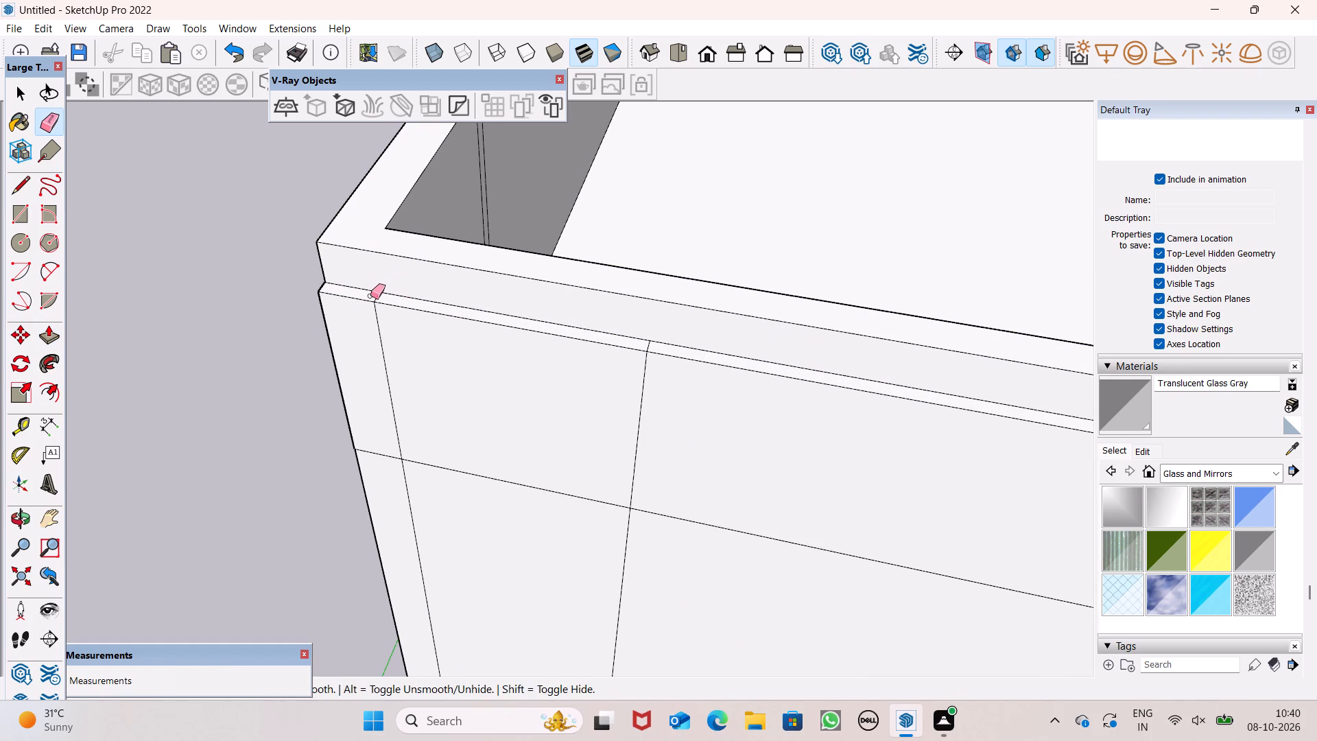
scroll(372, 296, "up", 5)
left_click_drag(373, 297, 390, 306)
key("ctrl+z")
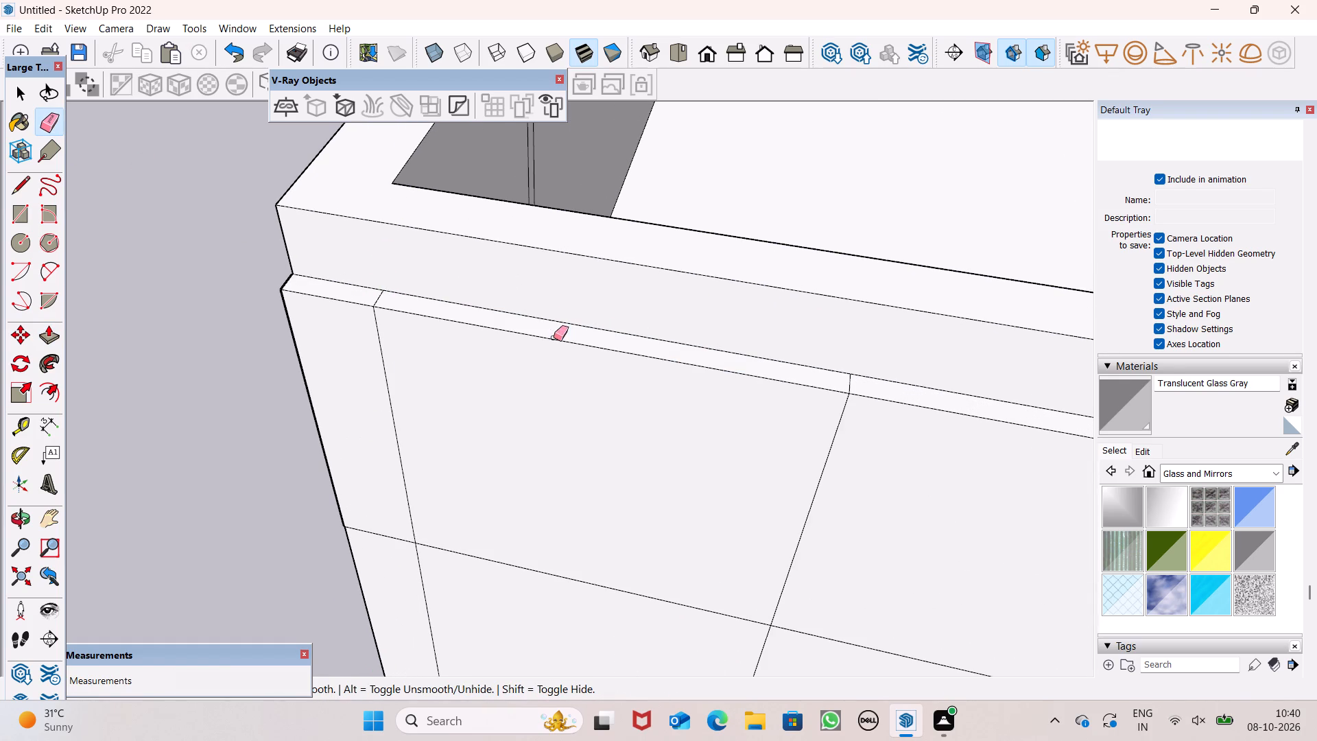
left_click_drag(370, 293, 385, 297)
left_click_drag(846, 379, 854, 382)
Push/Pull the raised panel's narrow top face up about 1' 4 3/16" to the top of the roof wall.
scroll(185, 151, "down", 8)
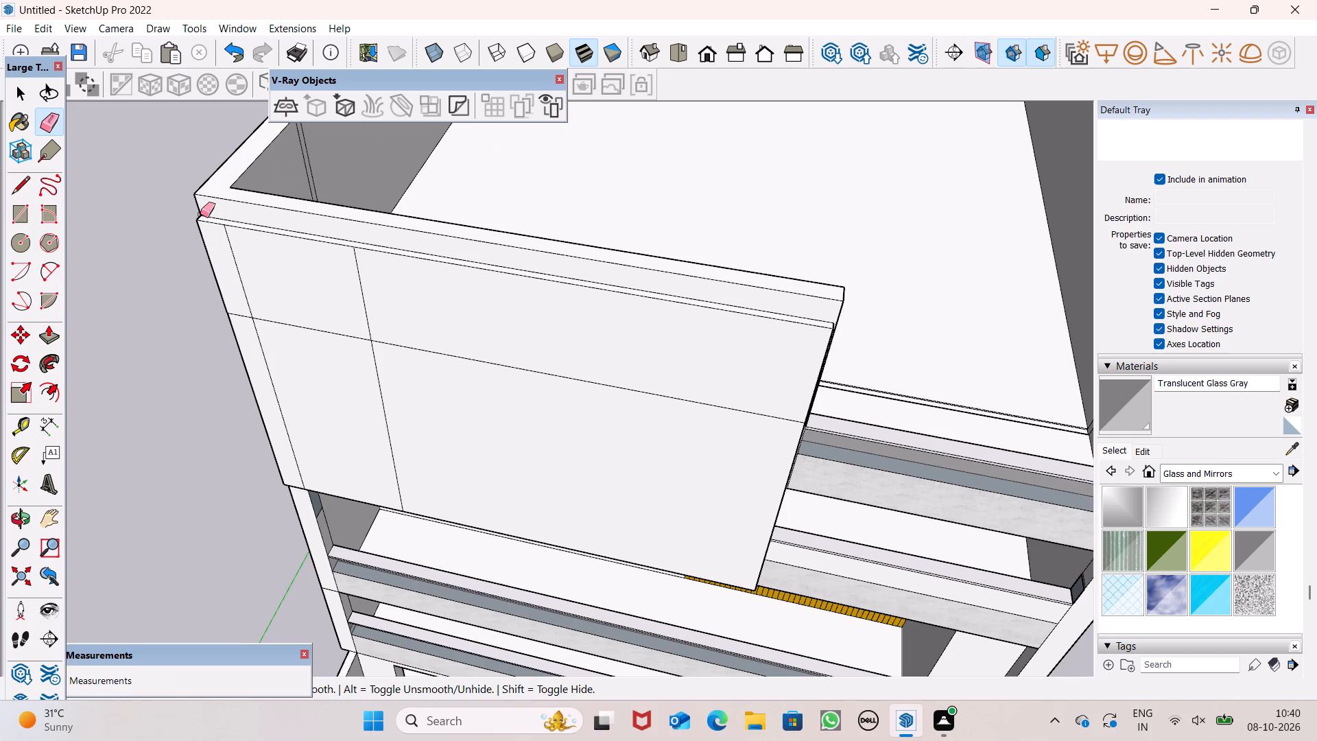
scroll(200, 214, "up", 1)
left_click(42, 344)
scroll(387, 280, "up", 2)
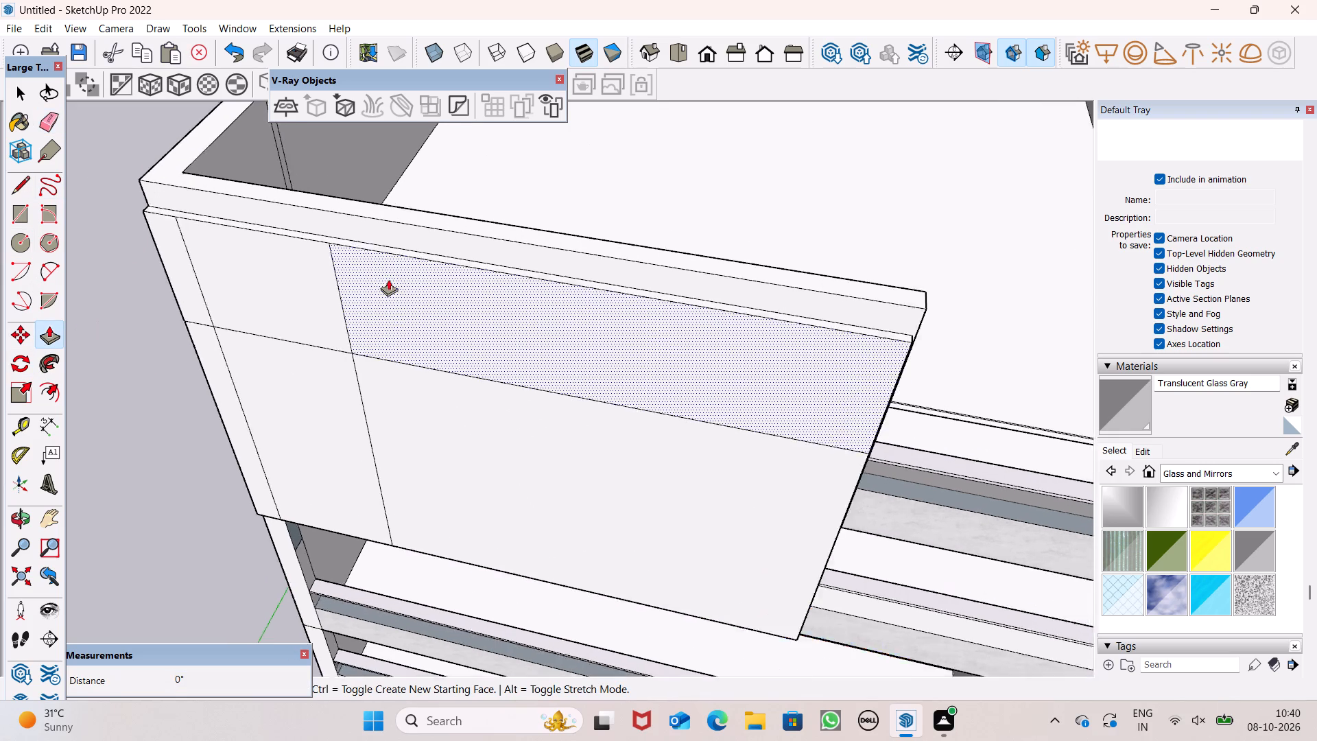
scroll(388, 279, "up", 3)
middle_click_drag(458, 325, 532, 467)
scroll(489, 504, "up", 4)
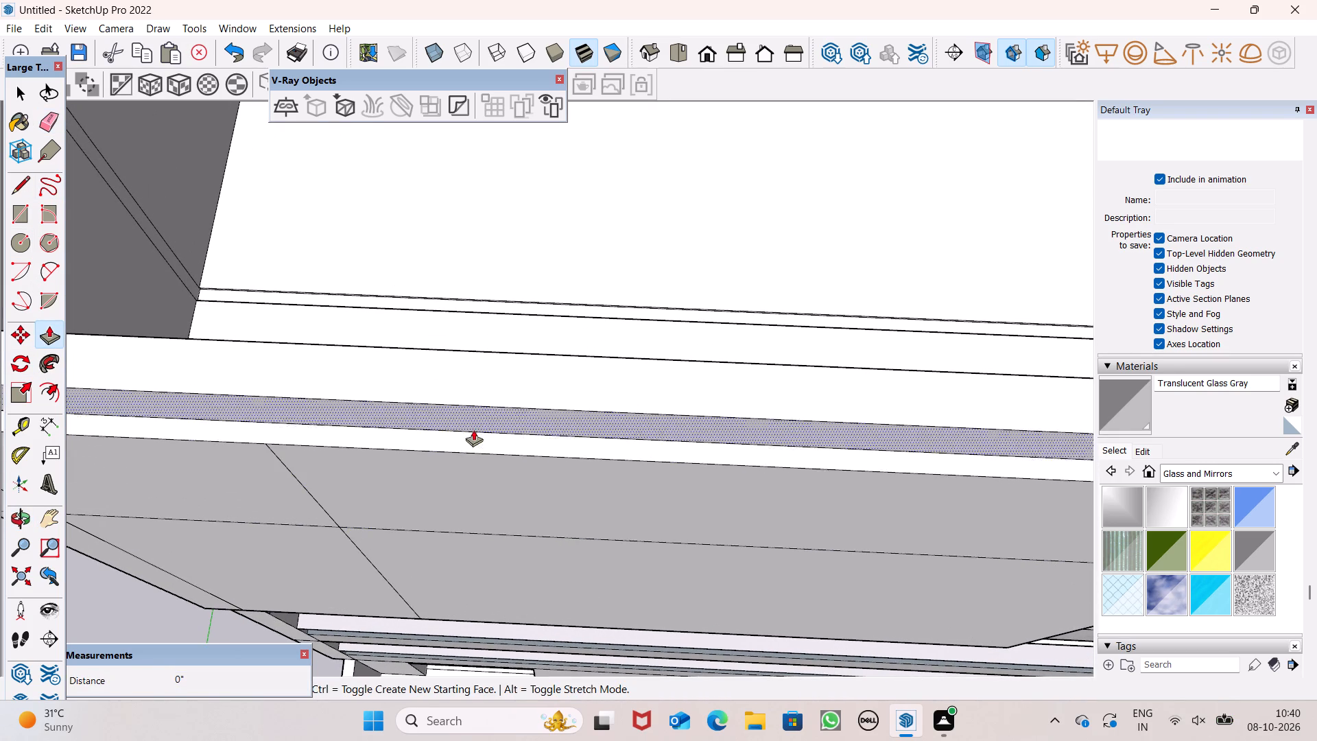
left_click_drag(475, 438, 494, 388)
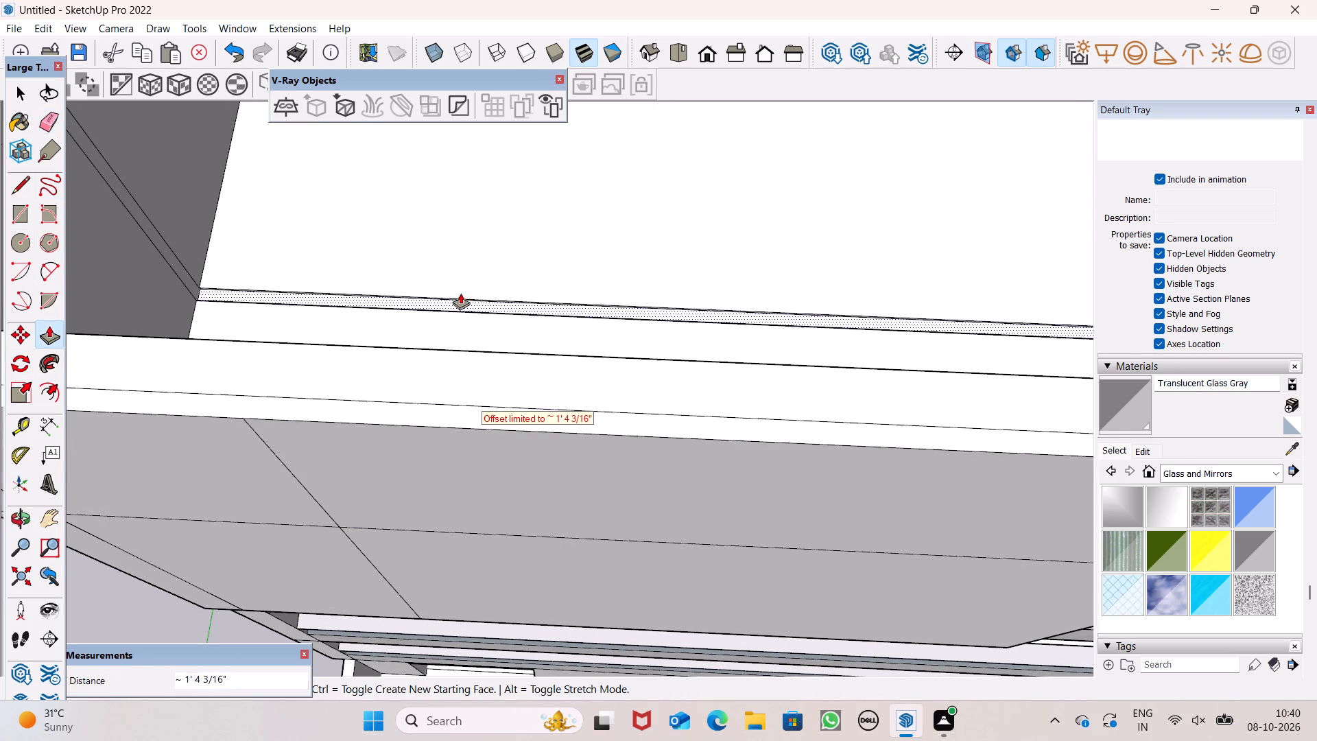
Erase the vertical and horizontal dividing lines on the panel's front so it becomes one clean face.
scroll(460, 293, "down", 8)
middle_click_drag(683, 382, 697, 180)
scroll(659, 266, "down", 5)
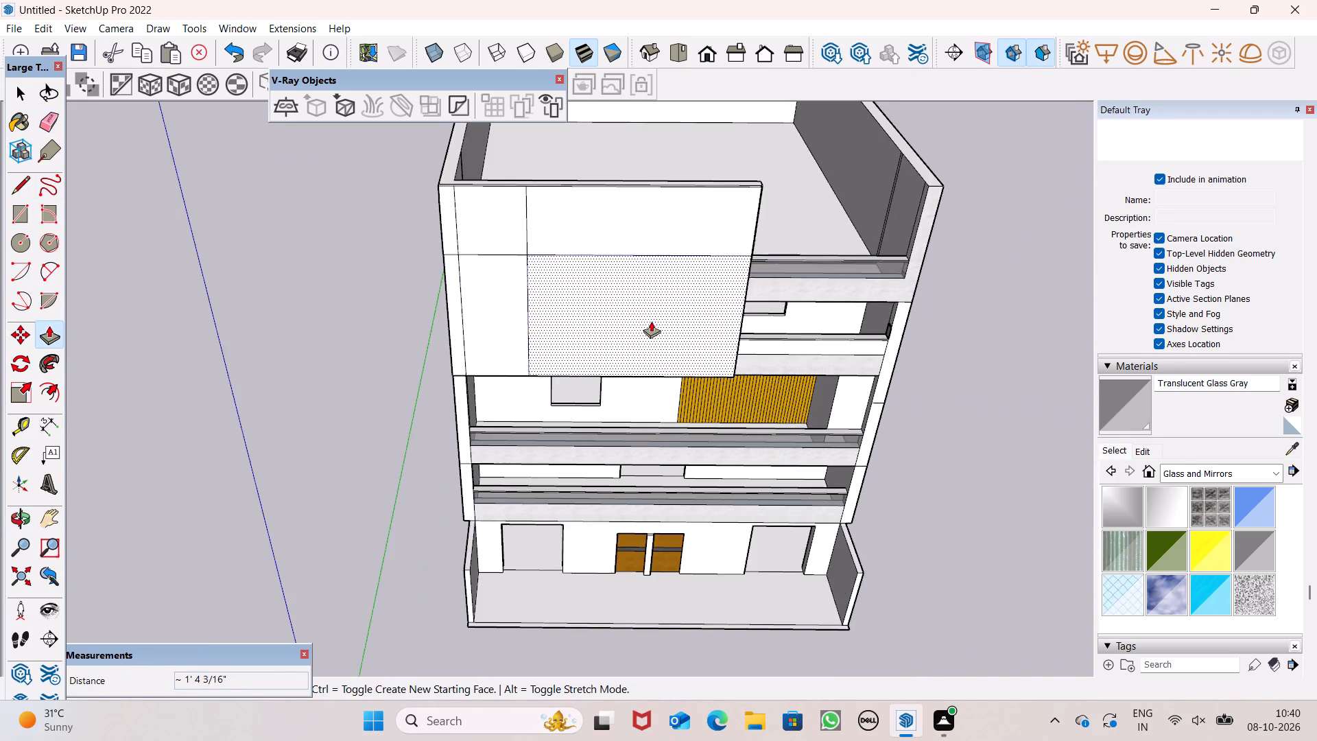
scroll(648, 328, "down", 4)
middle_click_drag(683, 351, 572, 211)
scroll(558, 204, "up", 1)
left_click(52, 114)
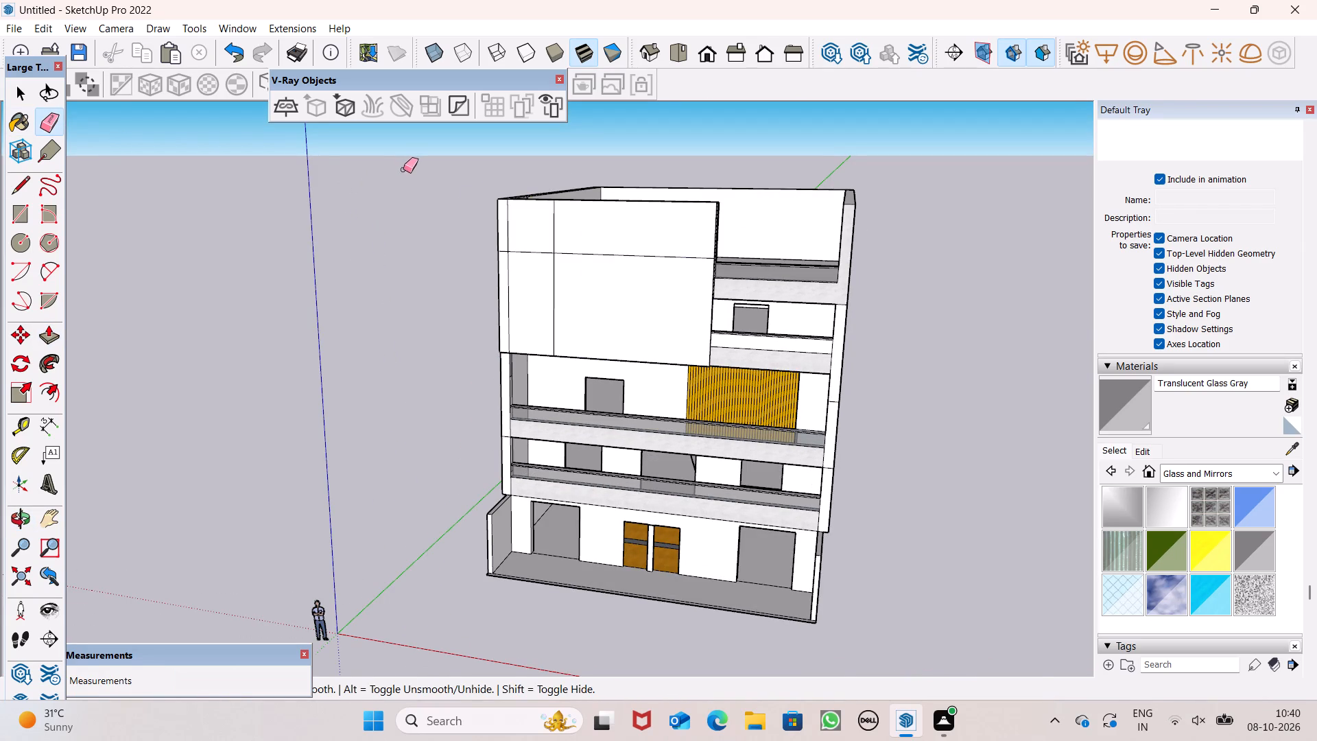
scroll(411, 195, "up", 4)
left_click_drag(553, 259, 627, 294)
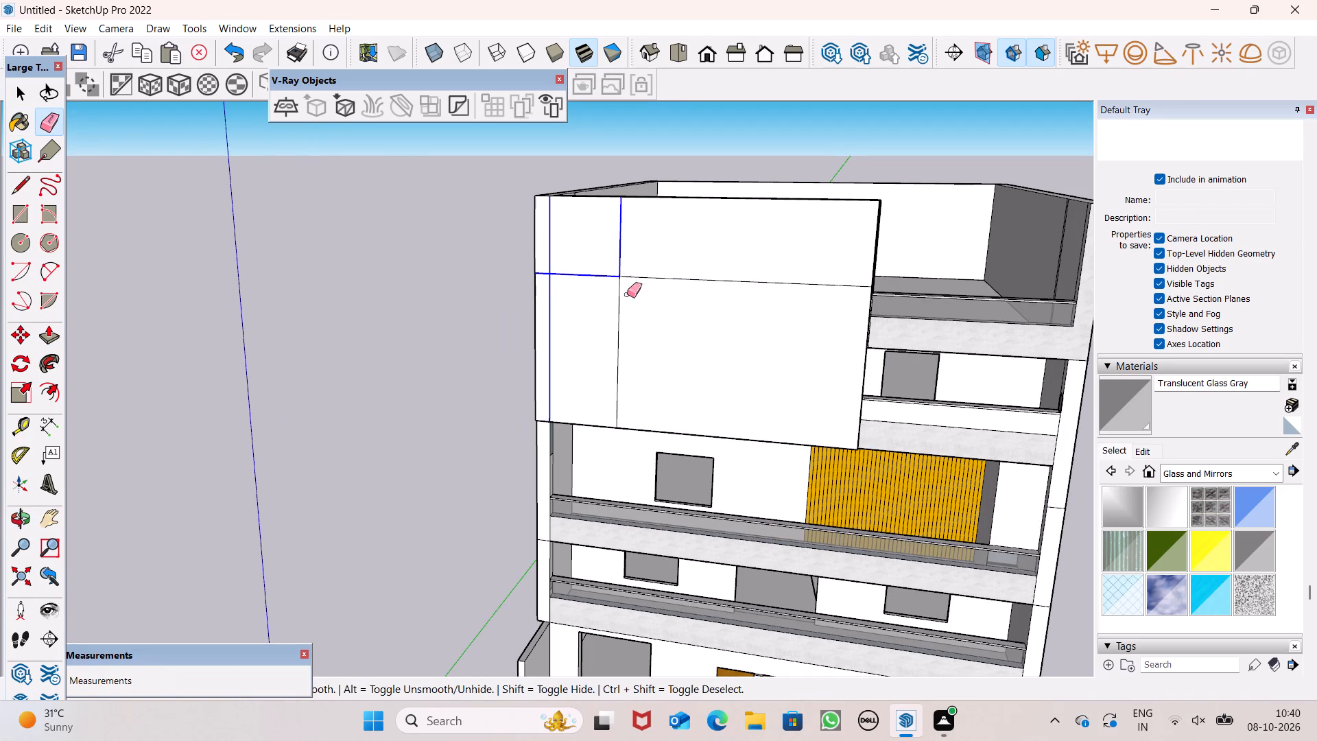
left_click_drag(627, 294, 612, 355)
key("space")
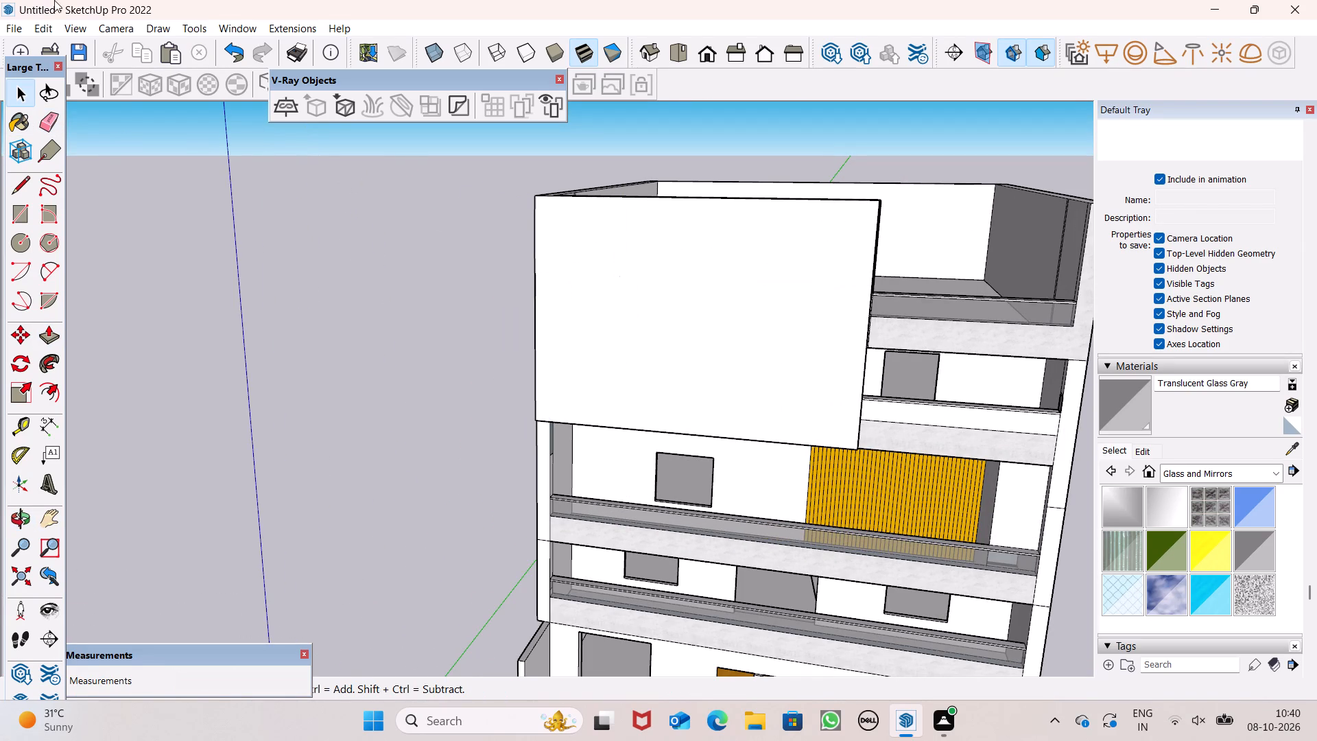
Draw a line about 5' 1 3/8" down the panel's inner vertical edge from its top corner.
scroll(221, 112, "down", 2)
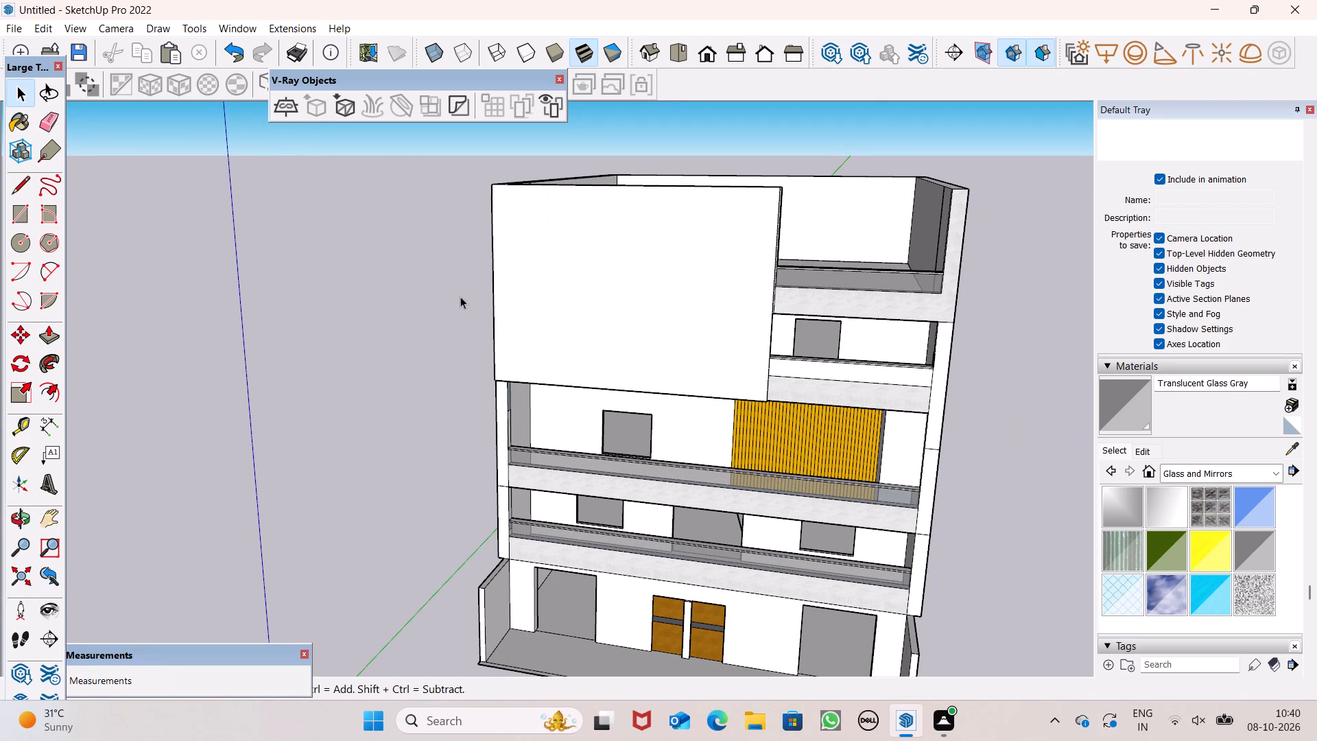
left_click(16, 182)
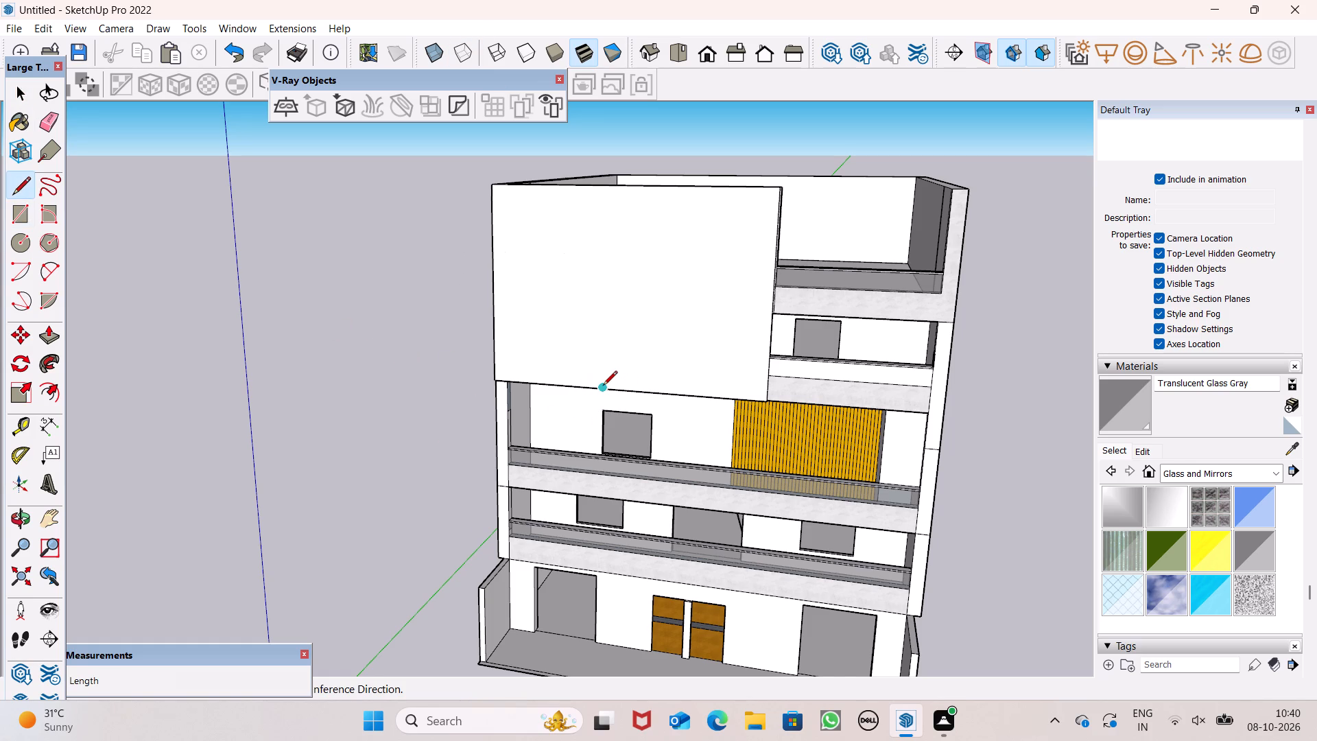
scroll(604, 388, "up", 6)
middle_click_drag(610, 404, 620, 406)
scroll(603, 410, "down", 3)
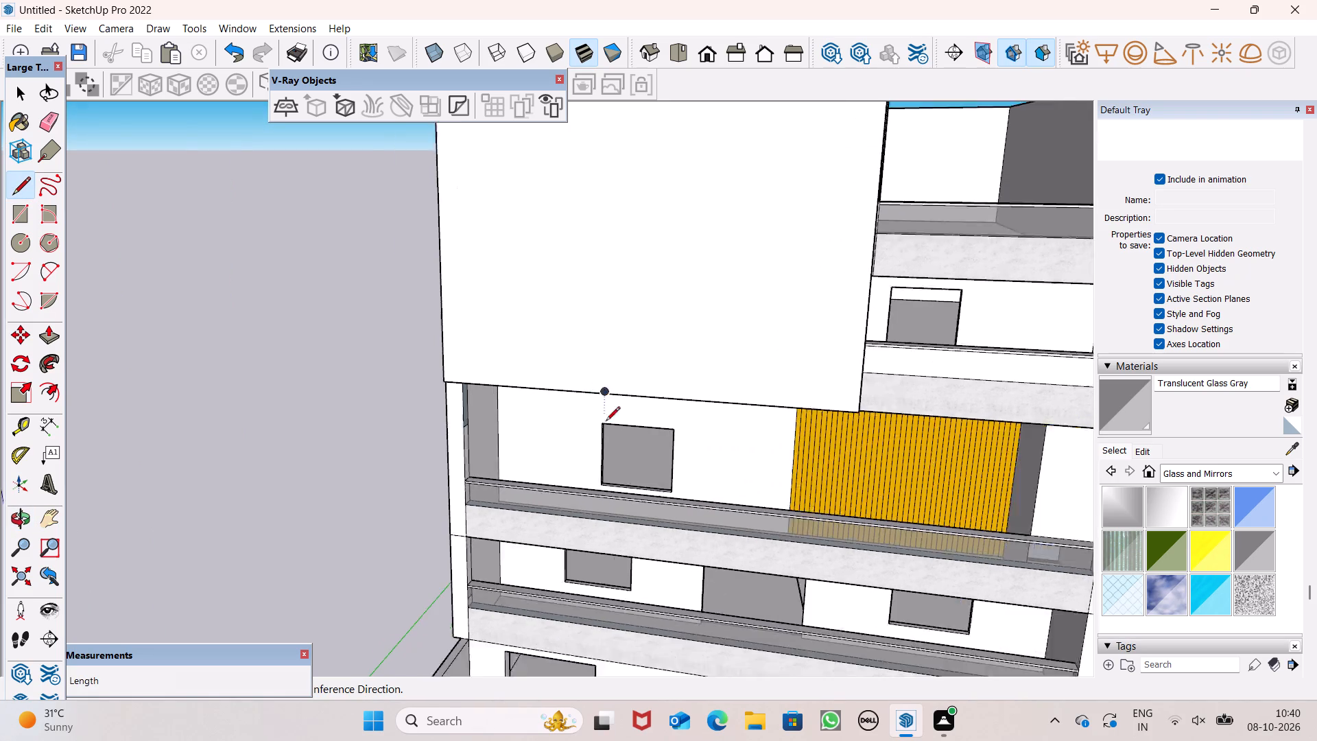
scroll(606, 422, "down", 3)
scroll(777, 213, "up", 4)
scroll(777, 213, "down", 1)
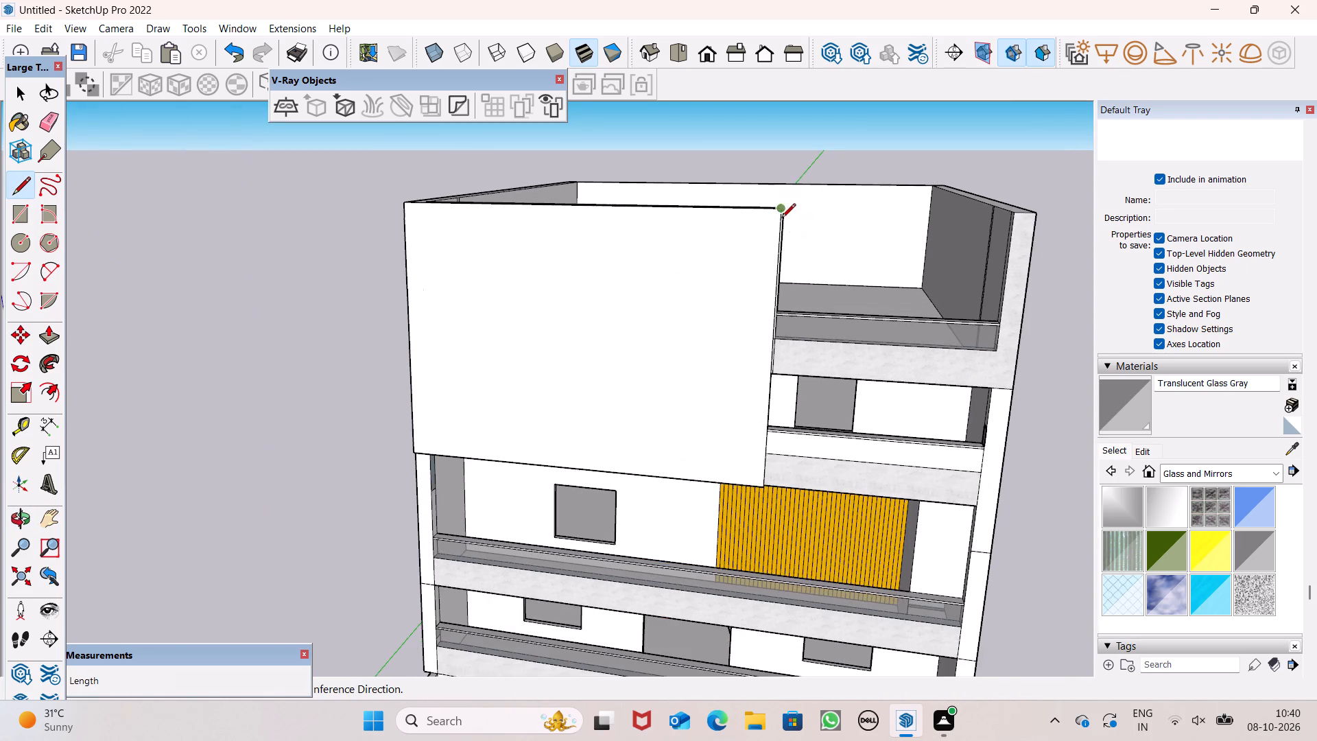
middle_click_drag(792, 238, 682, 354)
scroll(702, 334, "up", 1)
scroll(768, 307, "up", 4)
scroll(768, 307, "down", 1)
scroll(766, 307, "up", 1)
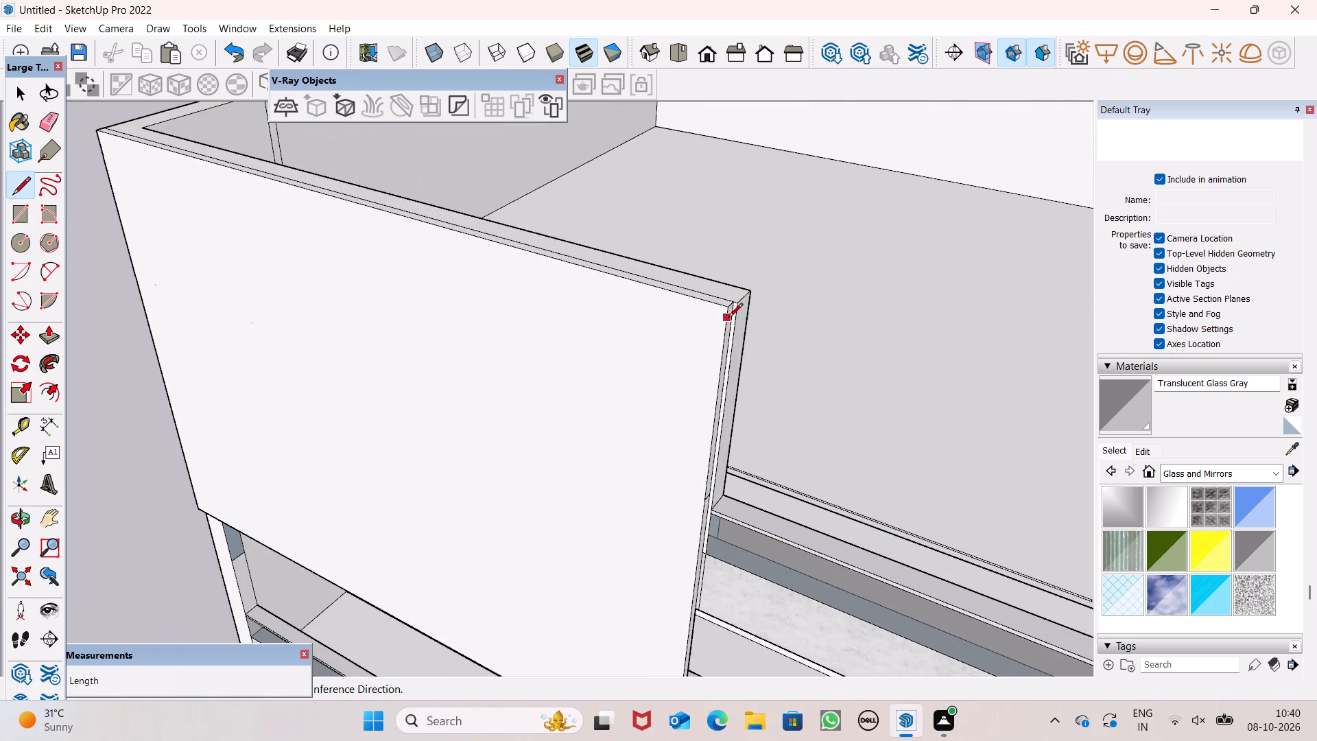
left_click(729, 309)
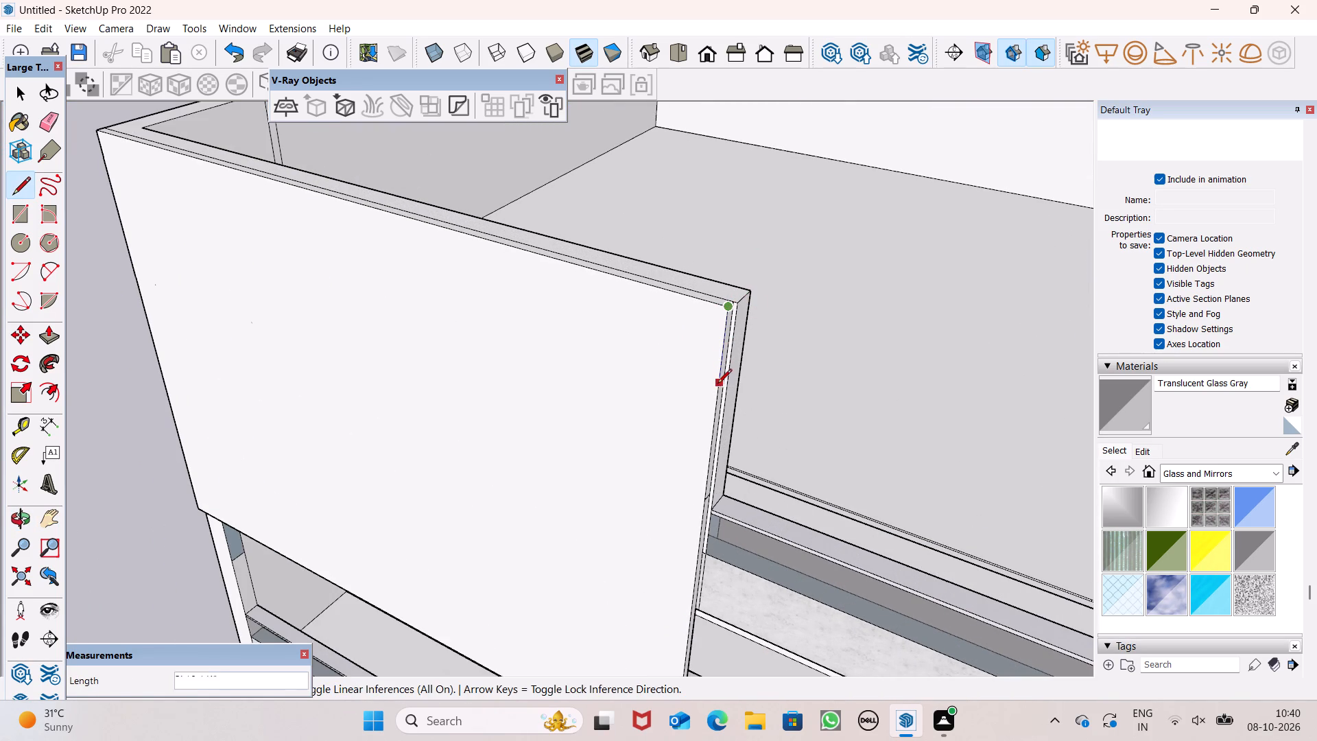
scroll(709, 421, "down", 3)
middle_click_drag(708, 430, 712, 432)
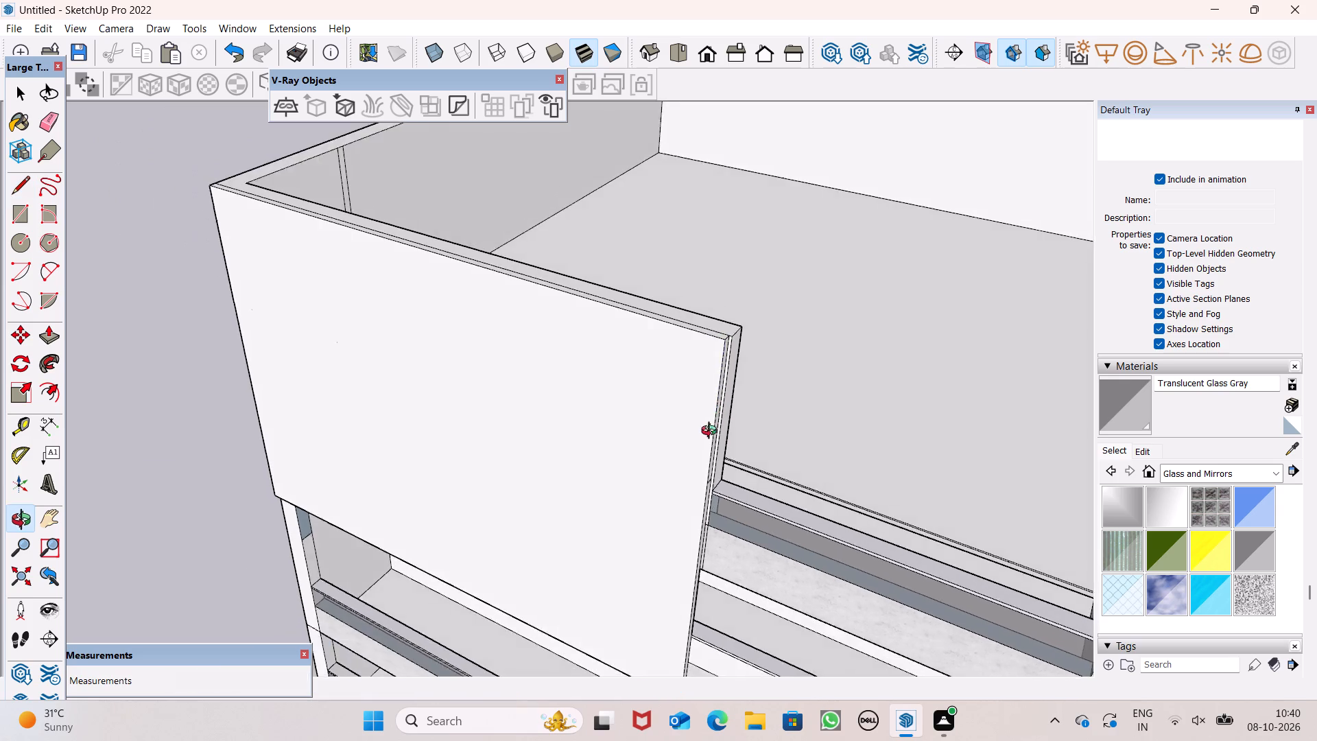
middle_click_drag(712, 432, 806, 330)
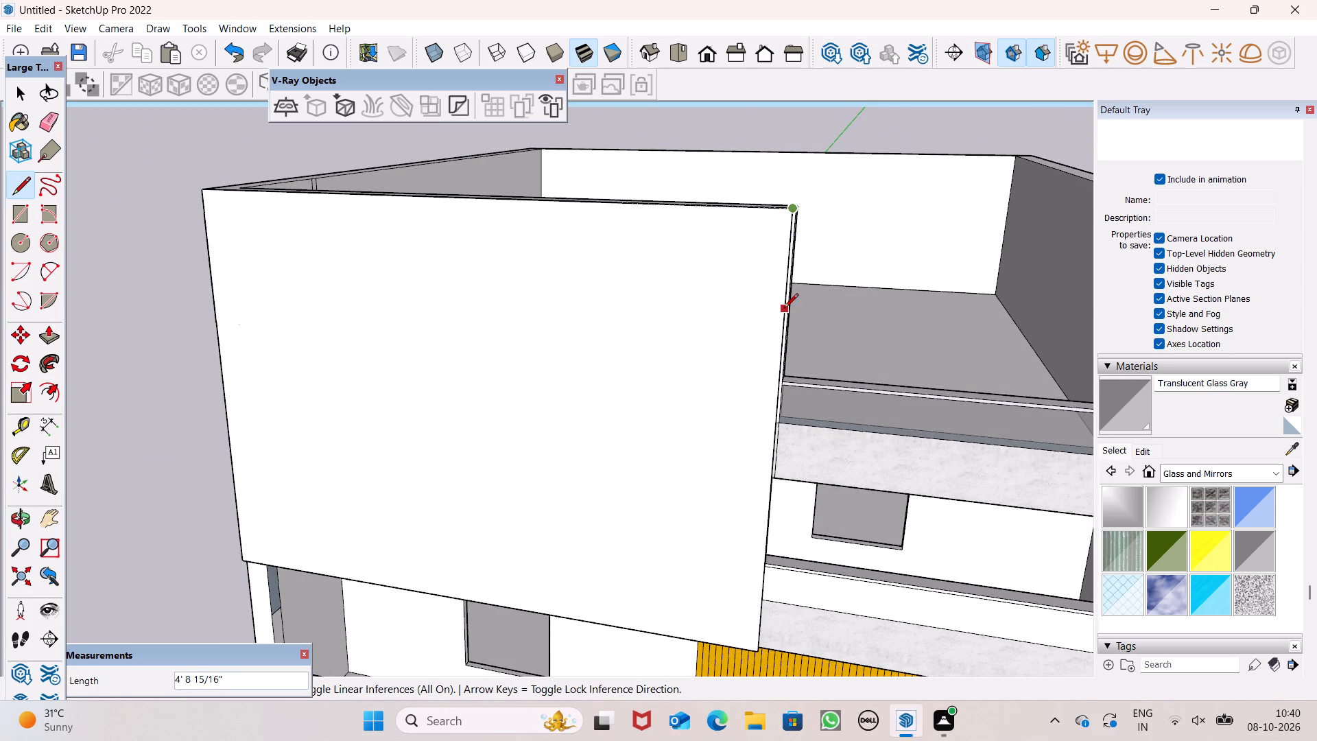
left_click(783, 316)
left_click(776, 318)
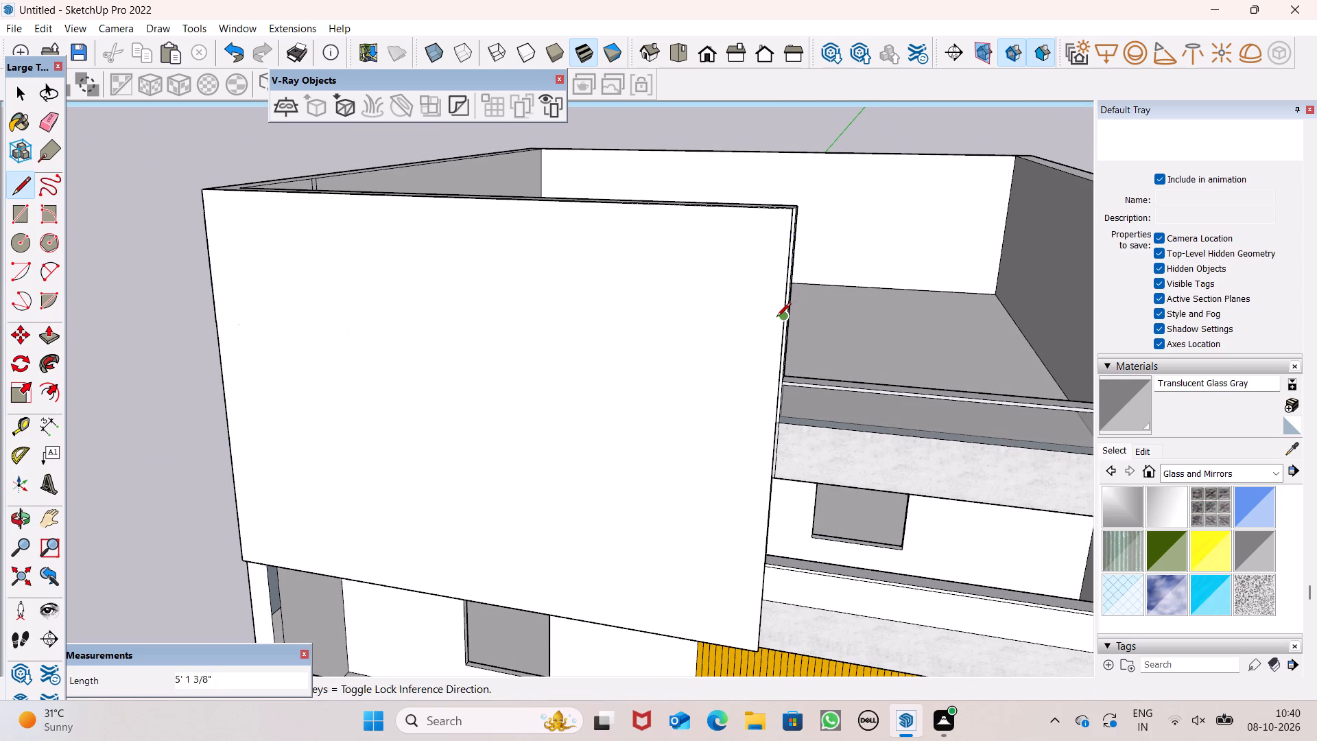
key("space")
Draw a short horizontal line onto the panel's front face from the lower endpoint of the line on its inner edge.
scroll(802, 321, "up", 1)
scroll(601, 225, "down", 3)
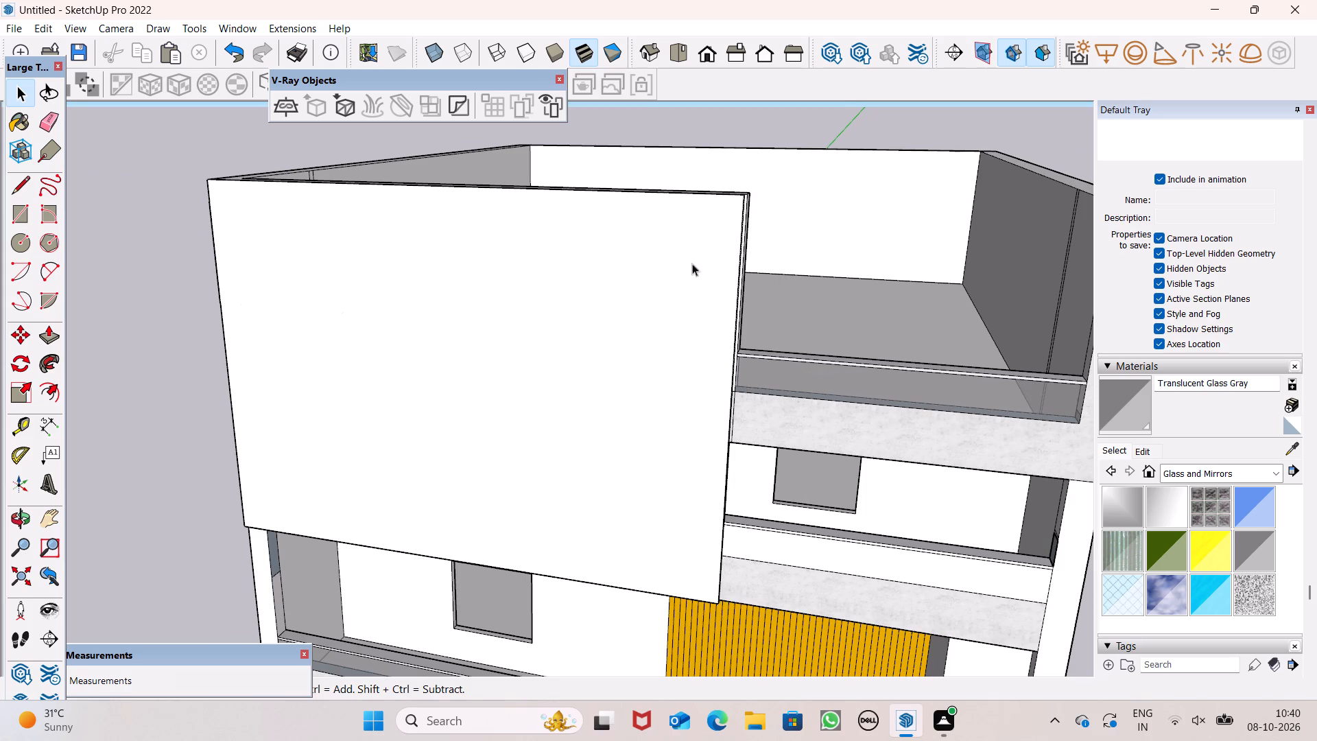
left_click(12, 196)
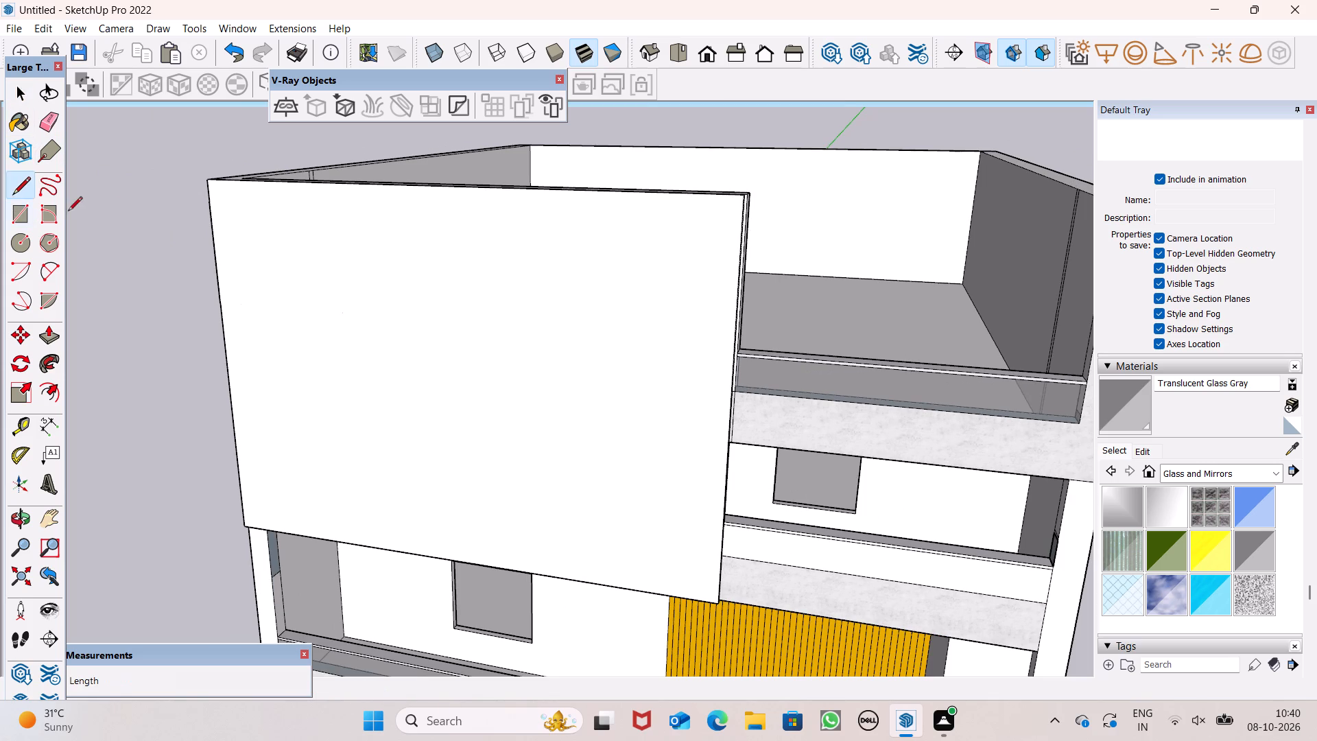
scroll(491, 281, "up", 1)
scroll(499, 281, "down", 1)
scroll(499, 281, "up", 1)
middle_click_drag(654, 333, 473, 331)
scroll(649, 379, "up", 4)
left_click(640, 370)
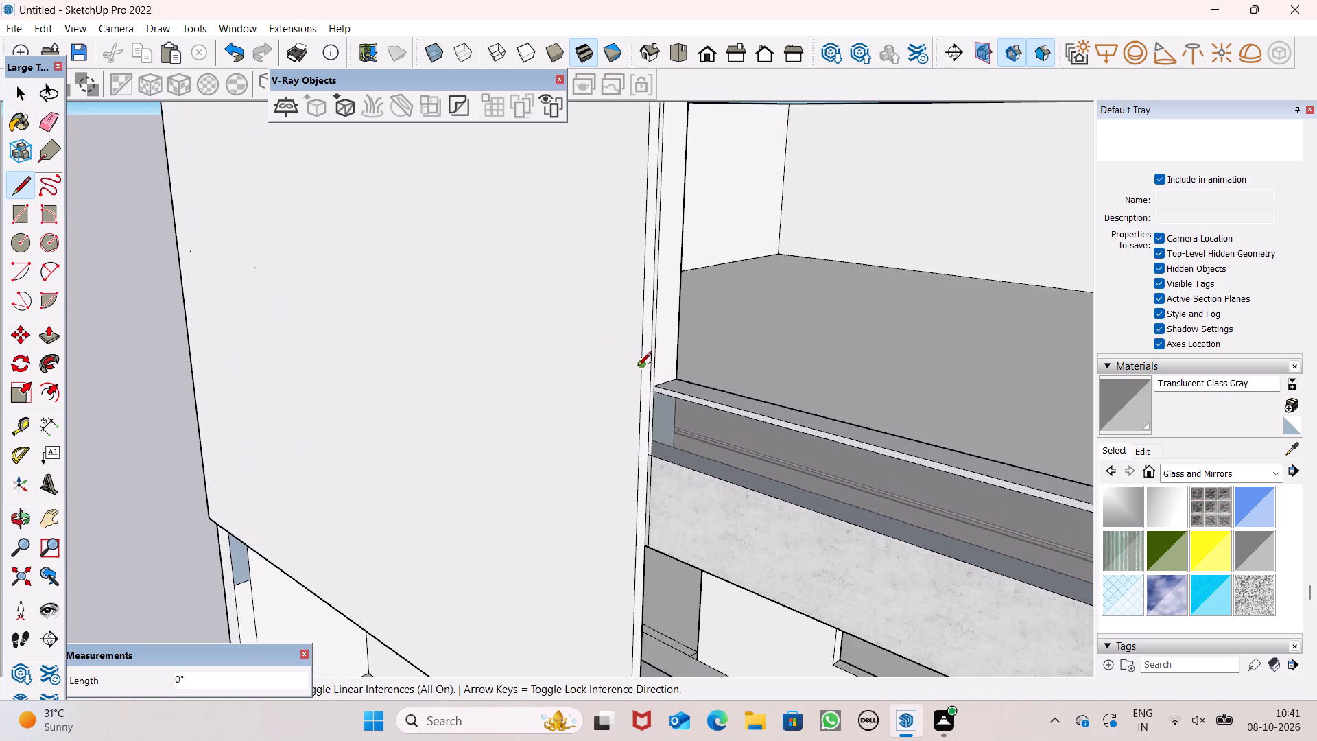
left_click(630, 367)
key("space")
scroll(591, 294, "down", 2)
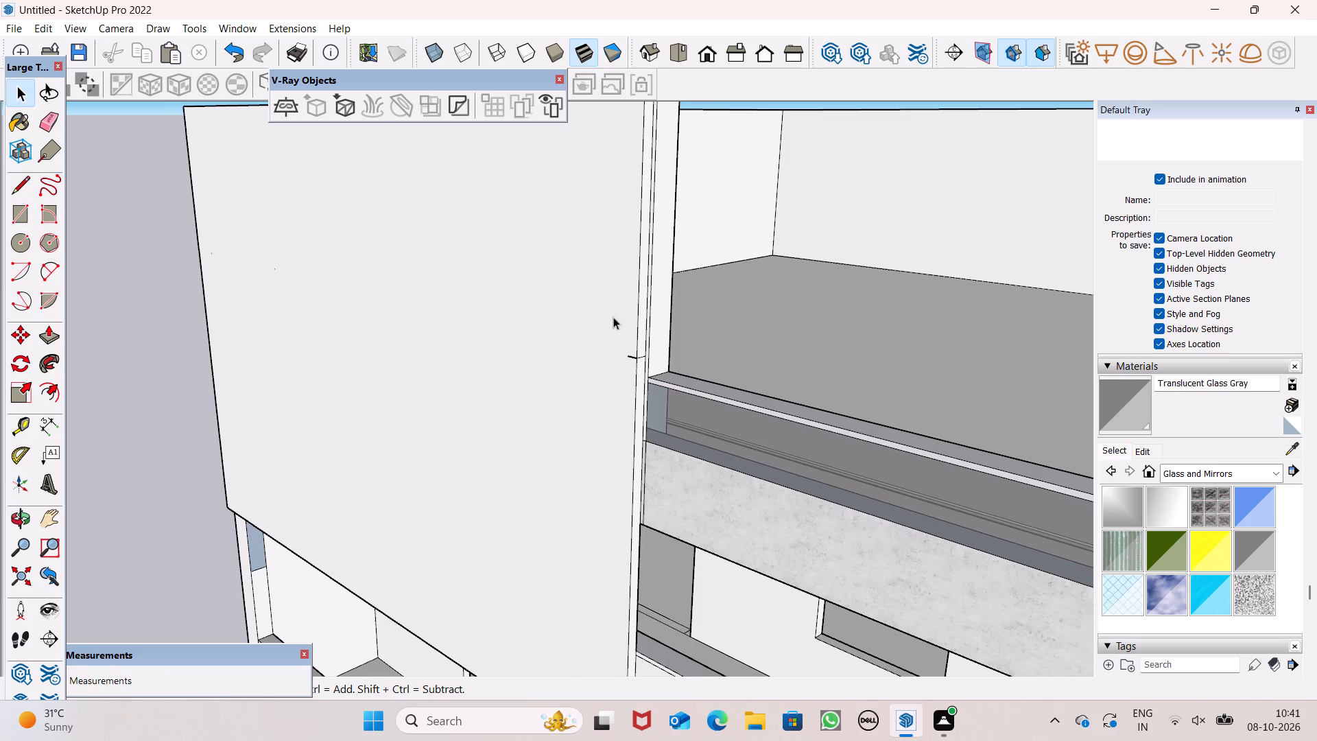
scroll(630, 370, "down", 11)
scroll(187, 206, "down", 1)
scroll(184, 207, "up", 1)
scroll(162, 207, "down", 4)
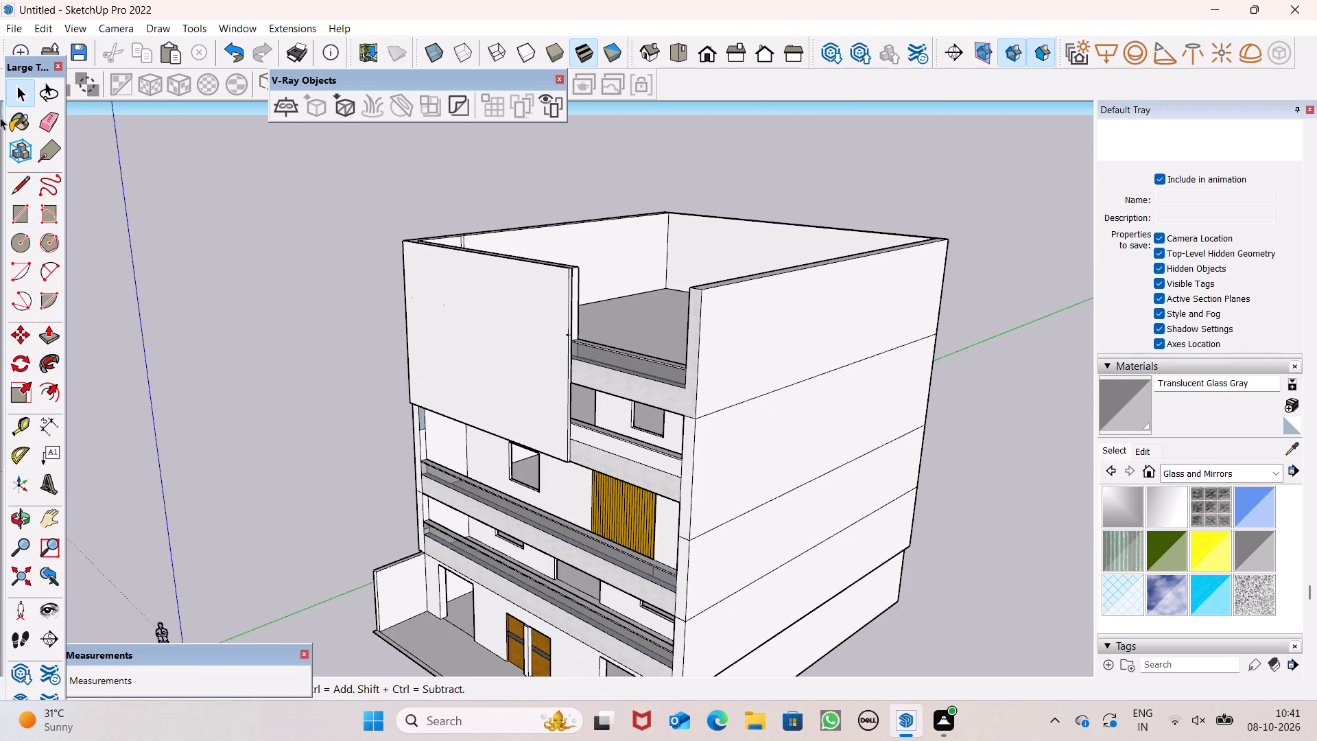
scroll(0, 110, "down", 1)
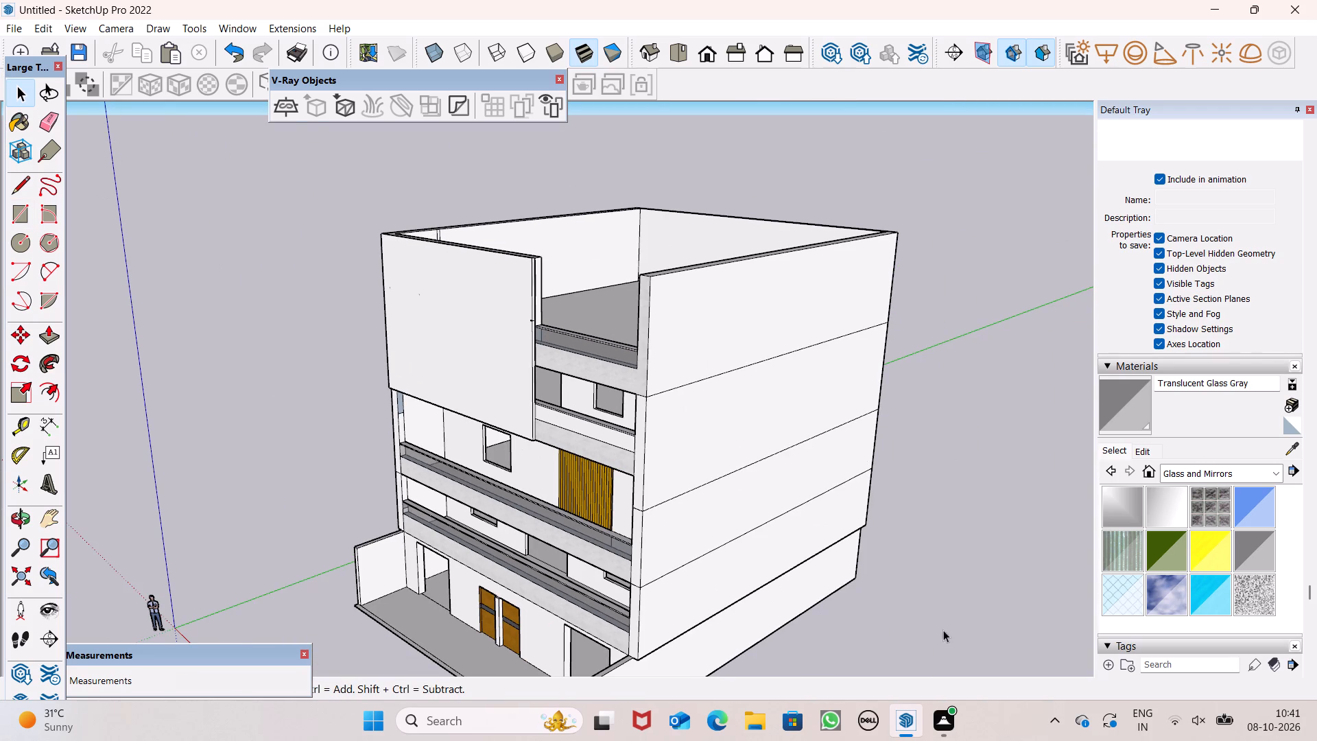
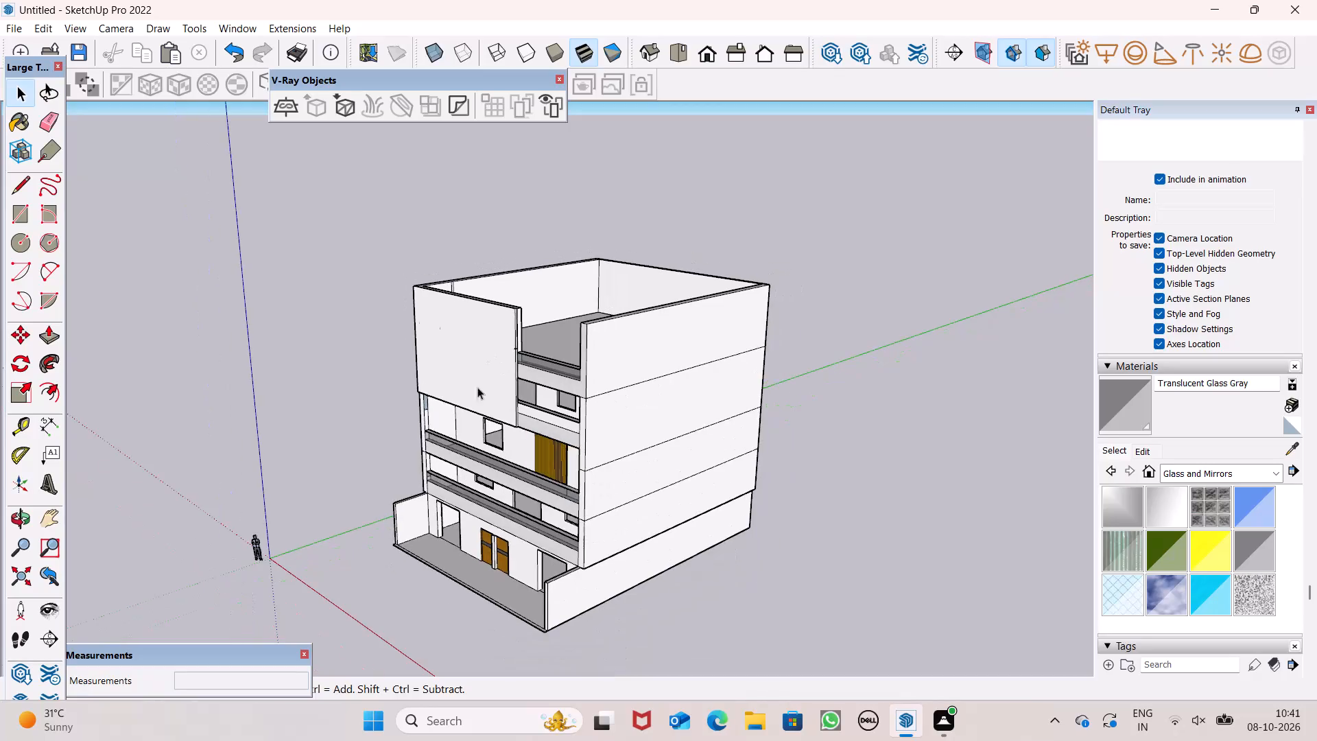
Examine the front facade and the raised panel from above and straight on.
middle_click_drag(539, 451, 742, 366)
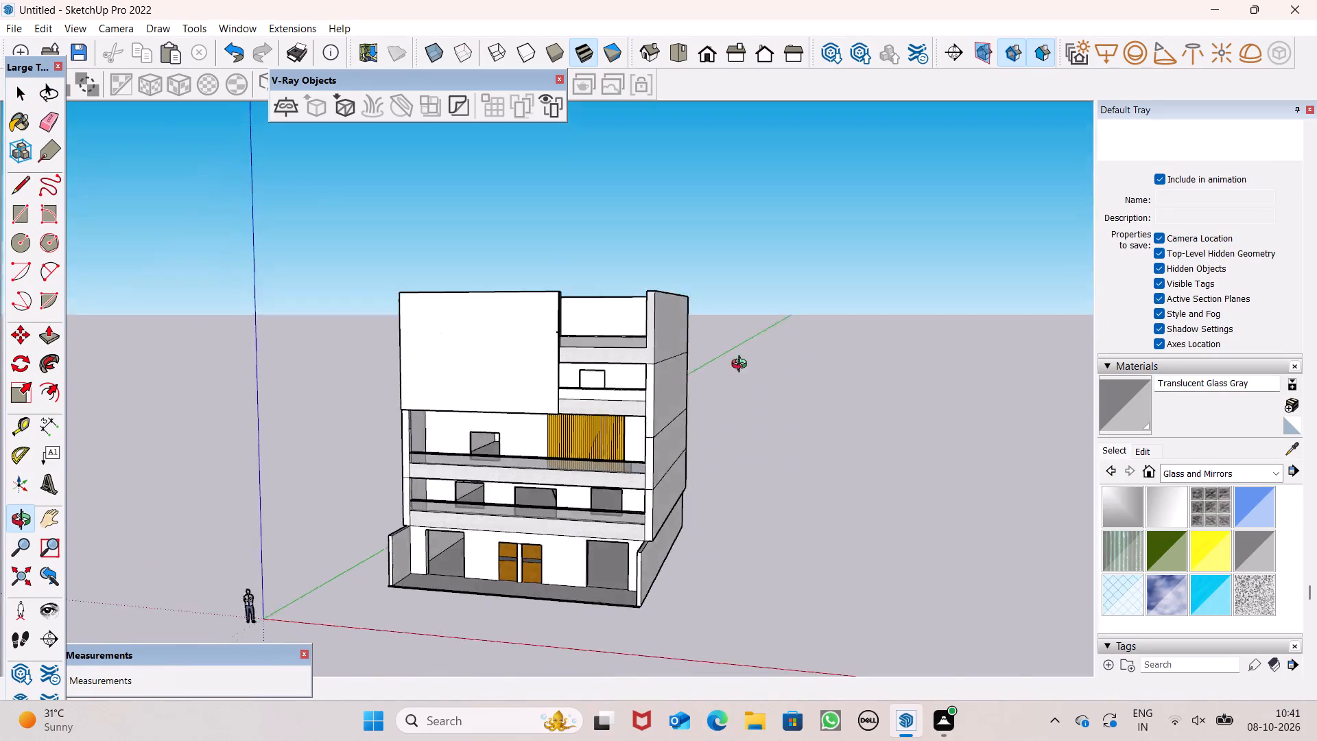
middle_click_drag(742, 366, 827, 418)
scroll(570, 287, "down", 4)
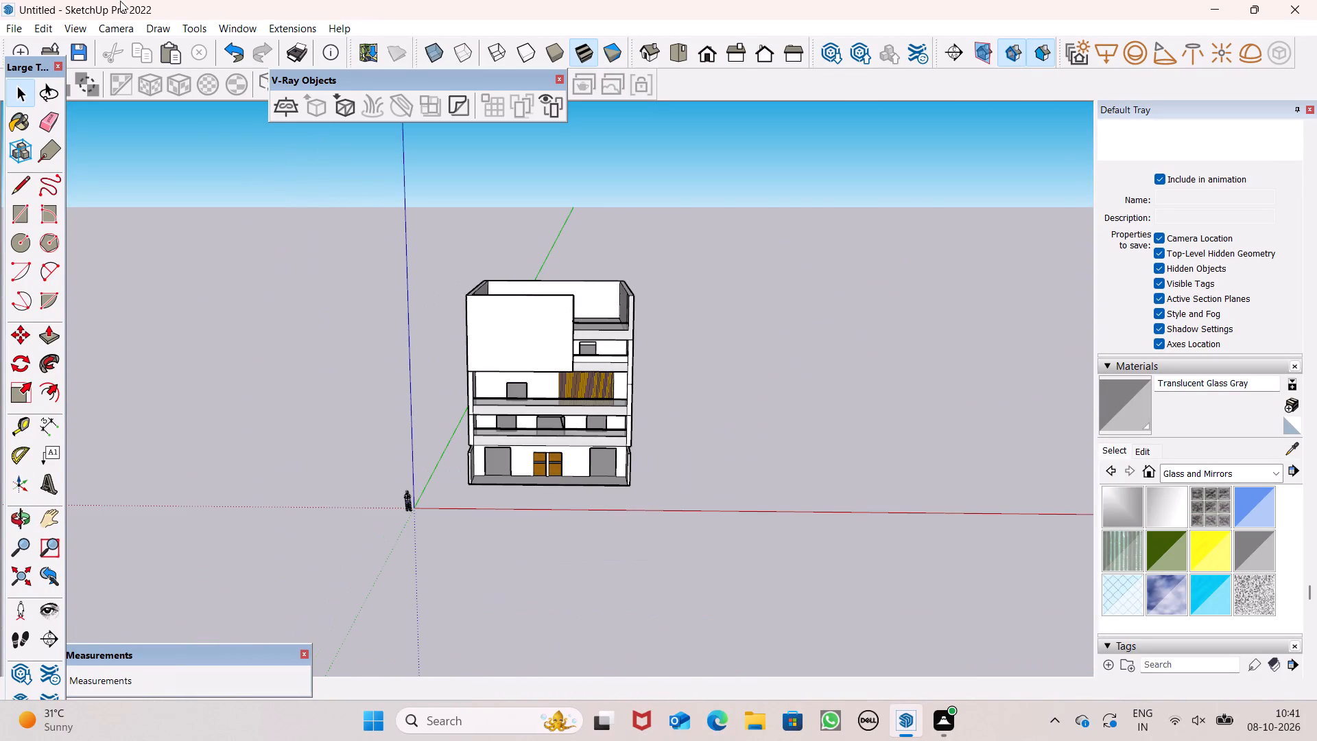
middle_click_drag(604, 329, 566, 421)
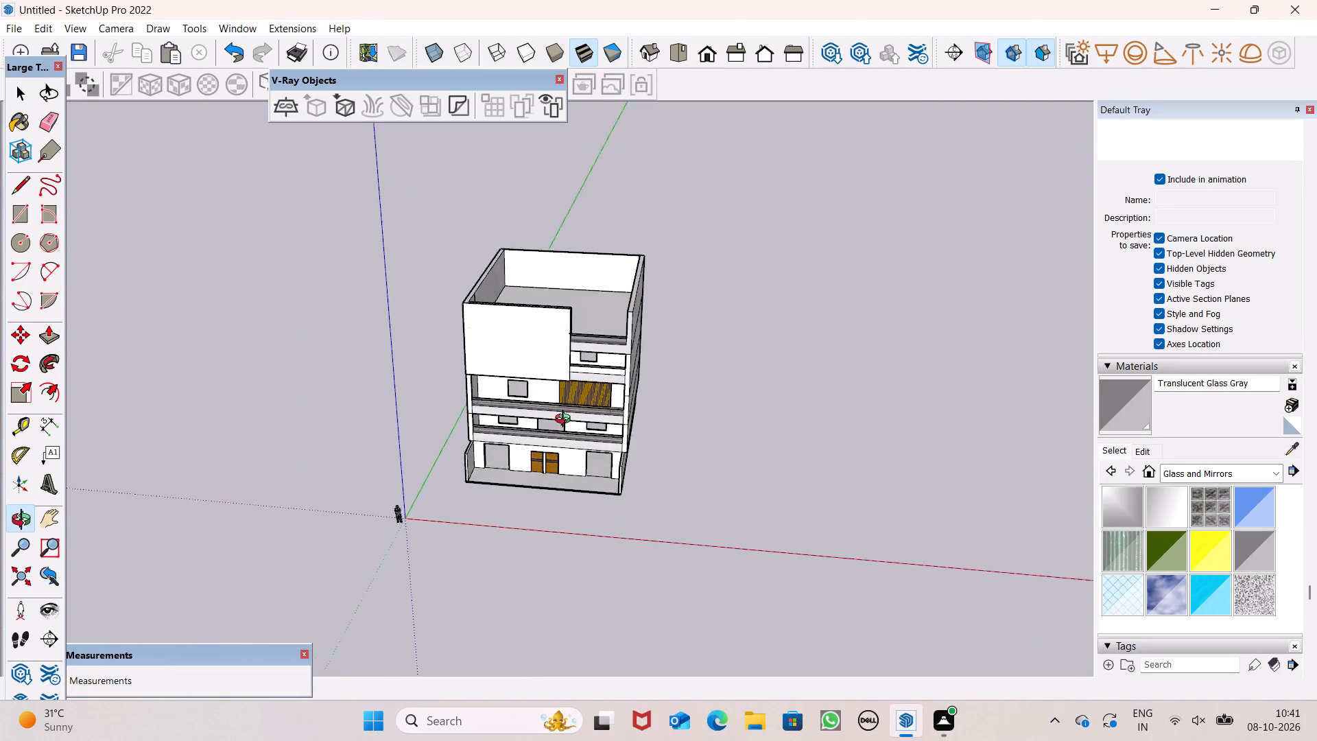
middle_click_drag(566, 421, 607, 365)
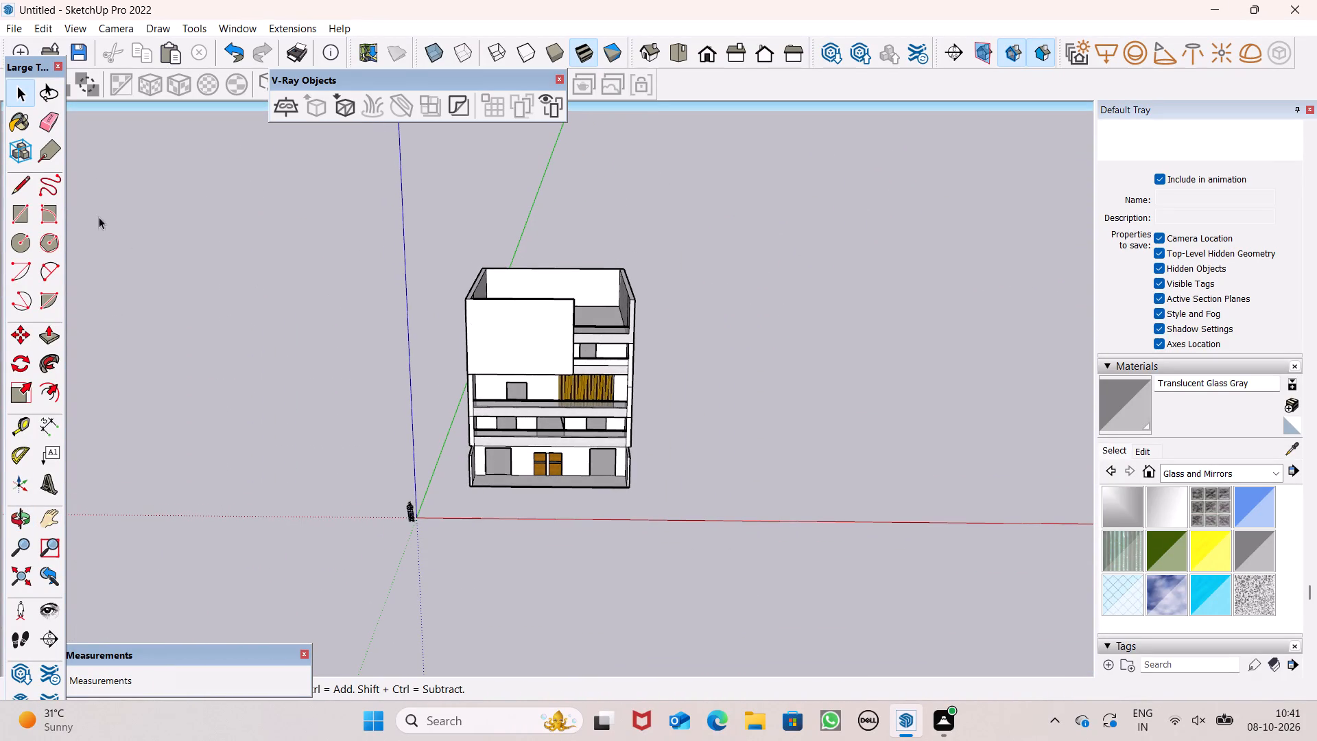
left_click(45, 268)
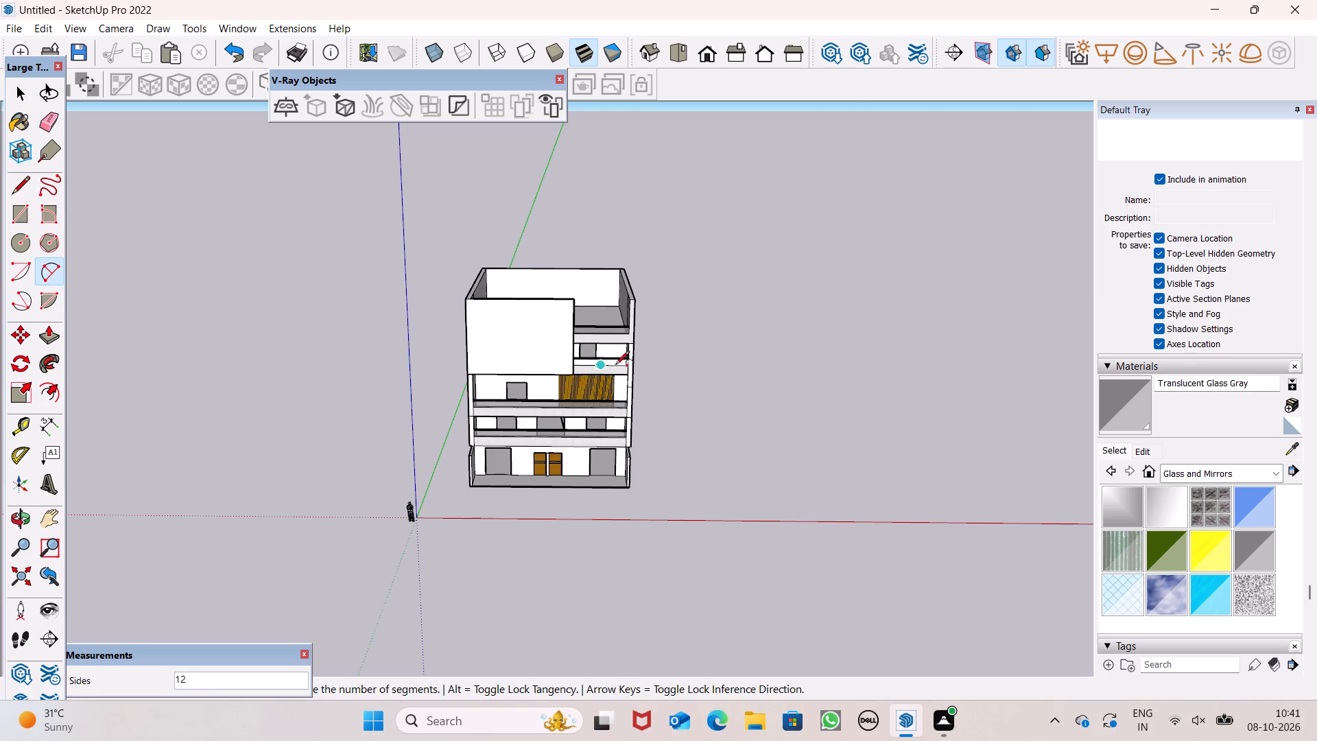
scroll(593, 333, "up", 9)
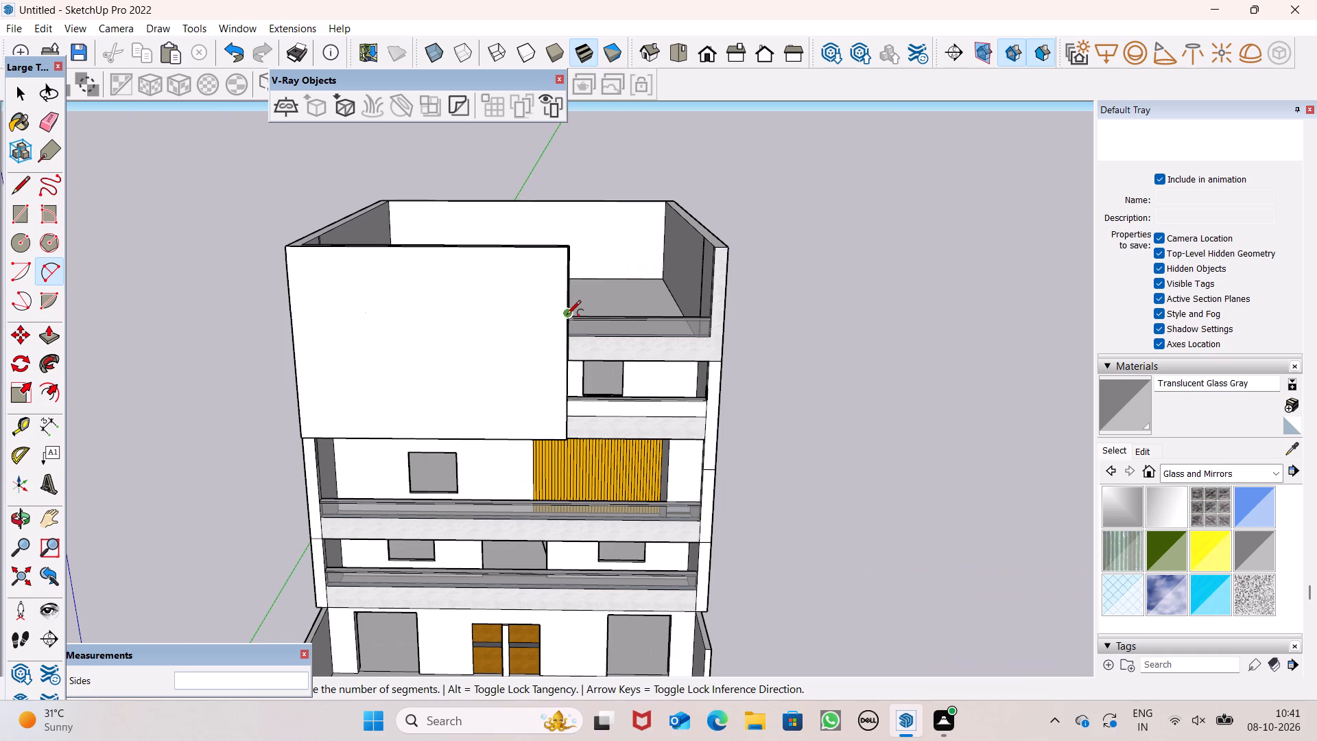
scroll(574, 320, "up", 1)
middle_click_drag(575, 321, 597, 301)
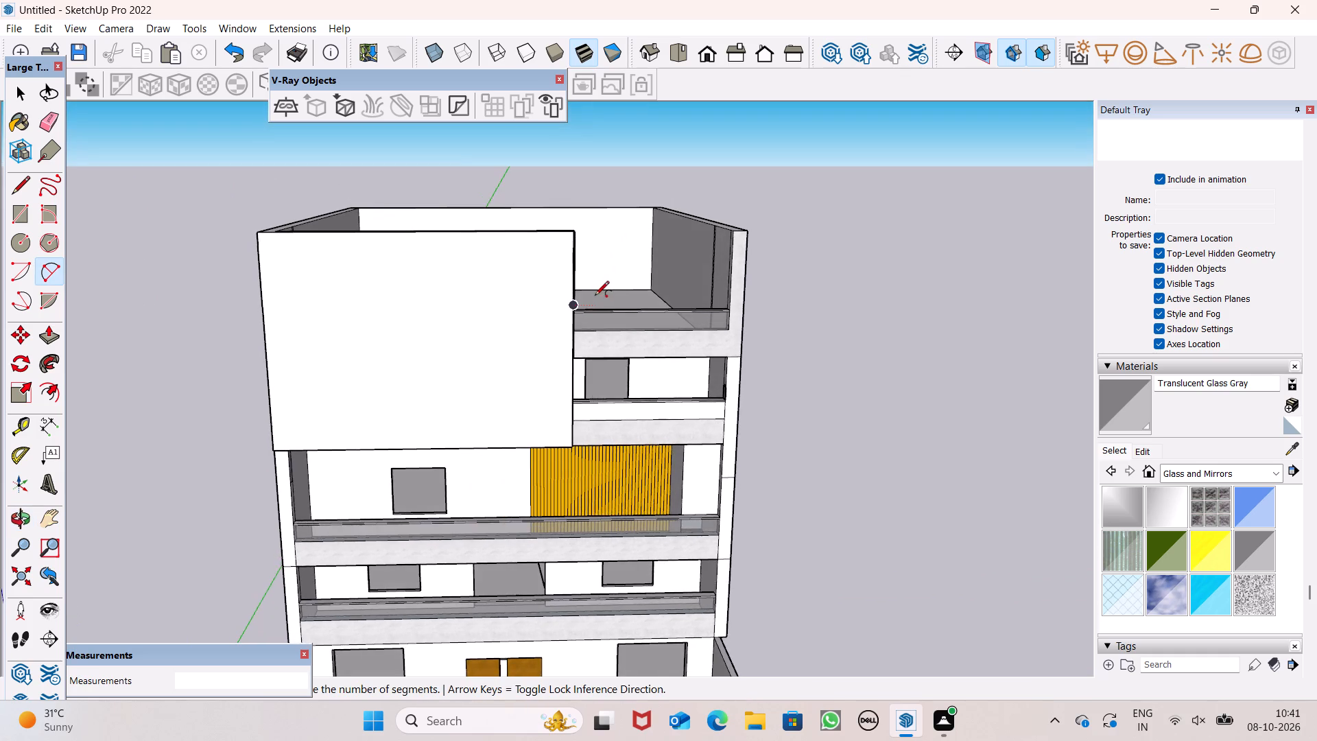
scroll(595, 296, "up", 2)
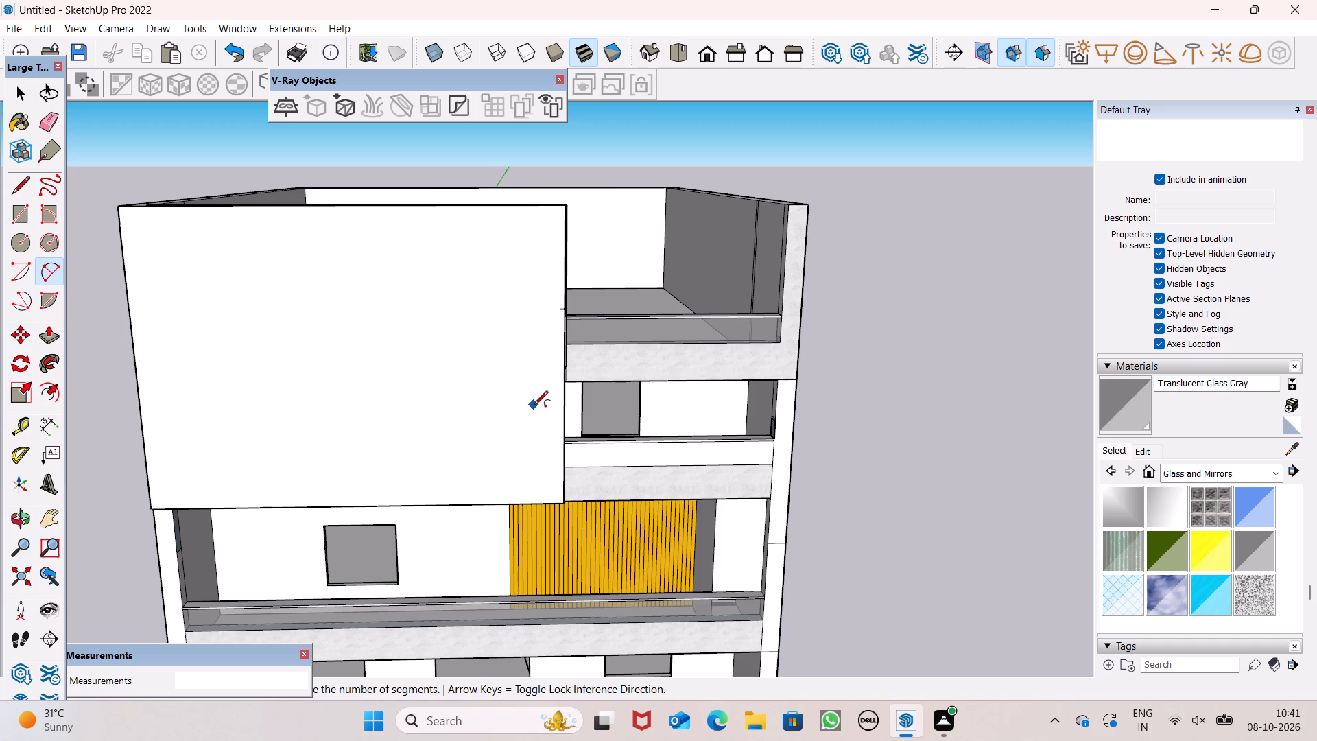
scroll(589, 333, "down", 2)
scroll(604, 255, "down", 5)
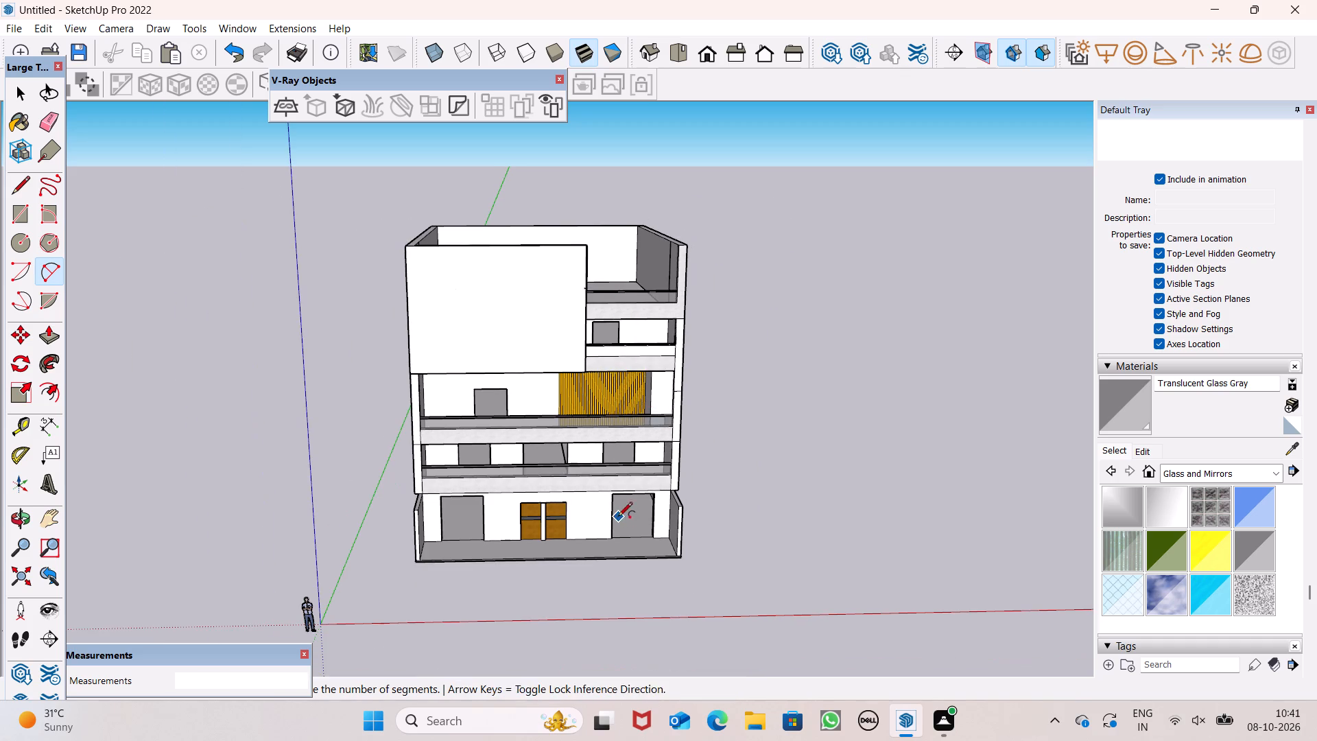
Erase the two short dividing lines across the raised panel's narrow bottom face.
middle_click_drag(616, 517, 554, 358)
scroll(547, 365, "up", 3)
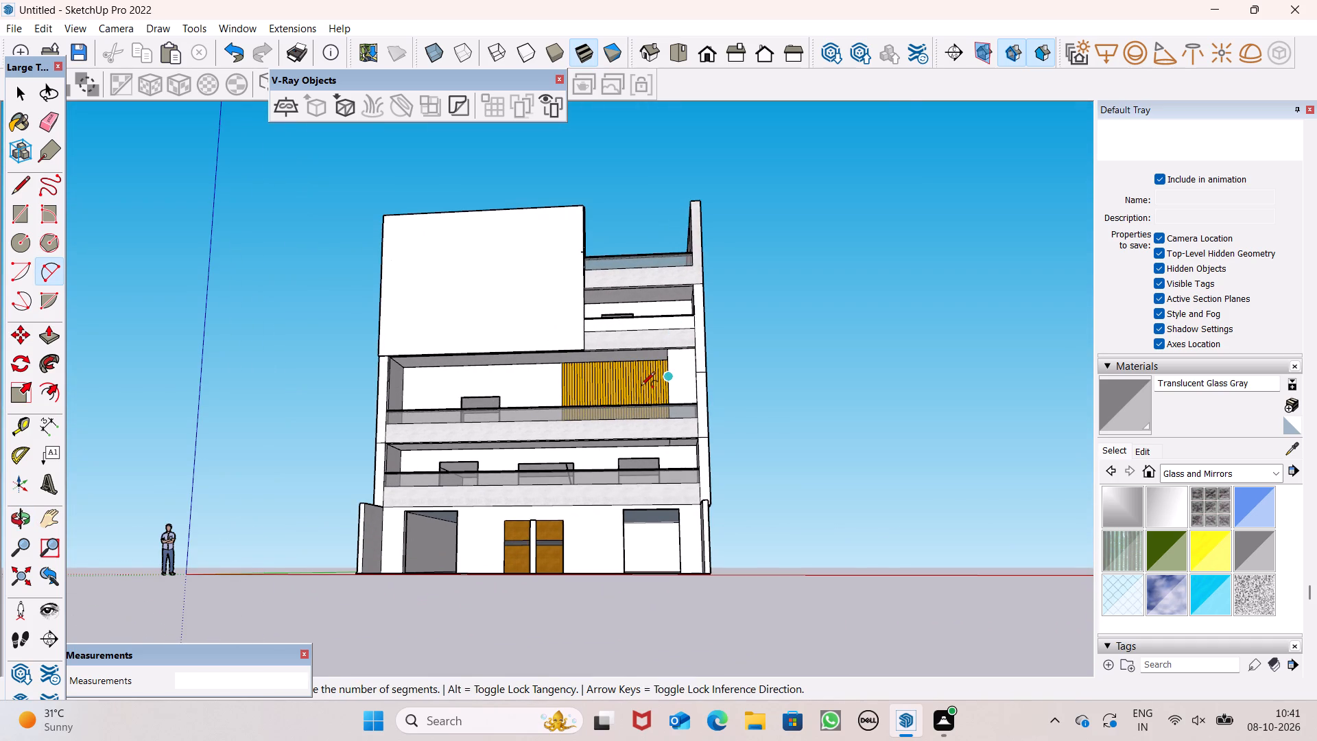
scroll(410, 368, "up", 5)
middle_click_drag(462, 395, 442, 287)
scroll(444, 291, "up", 1)
scroll(385, 379, "up", 3)
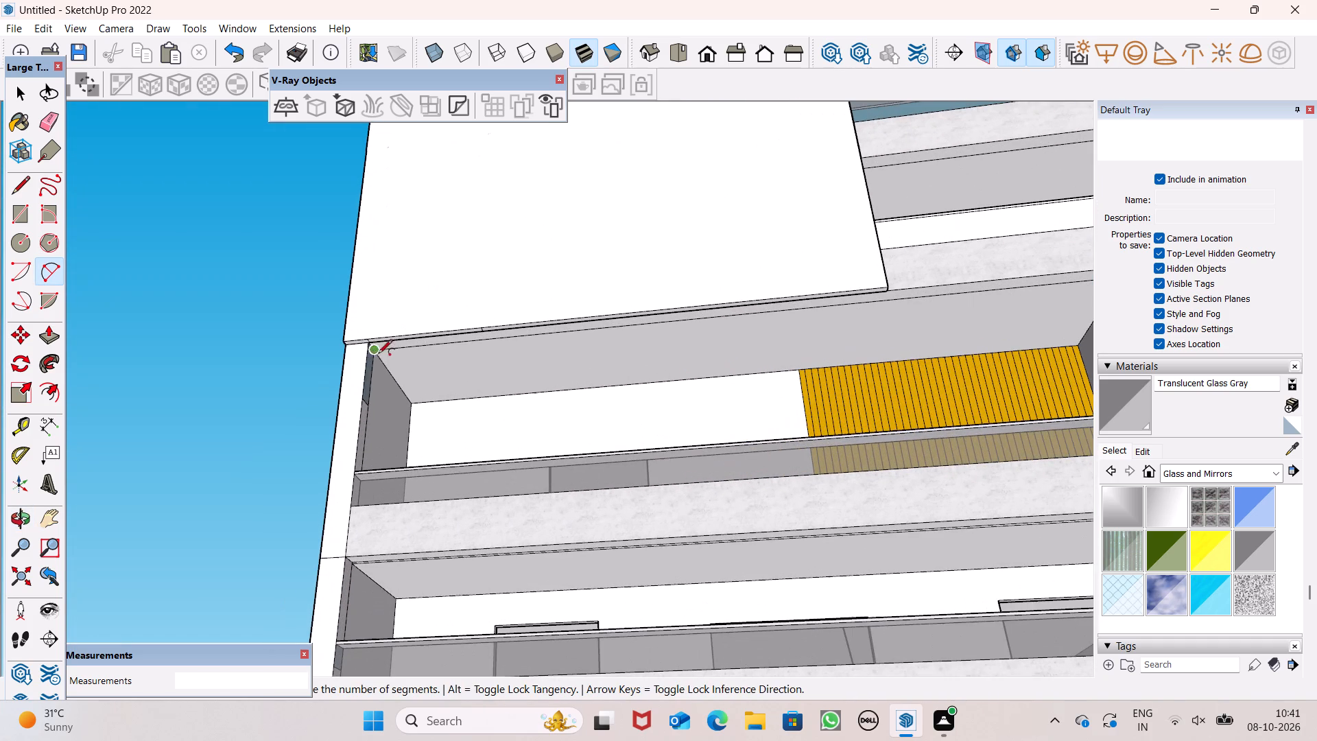
left_click(54, 343)
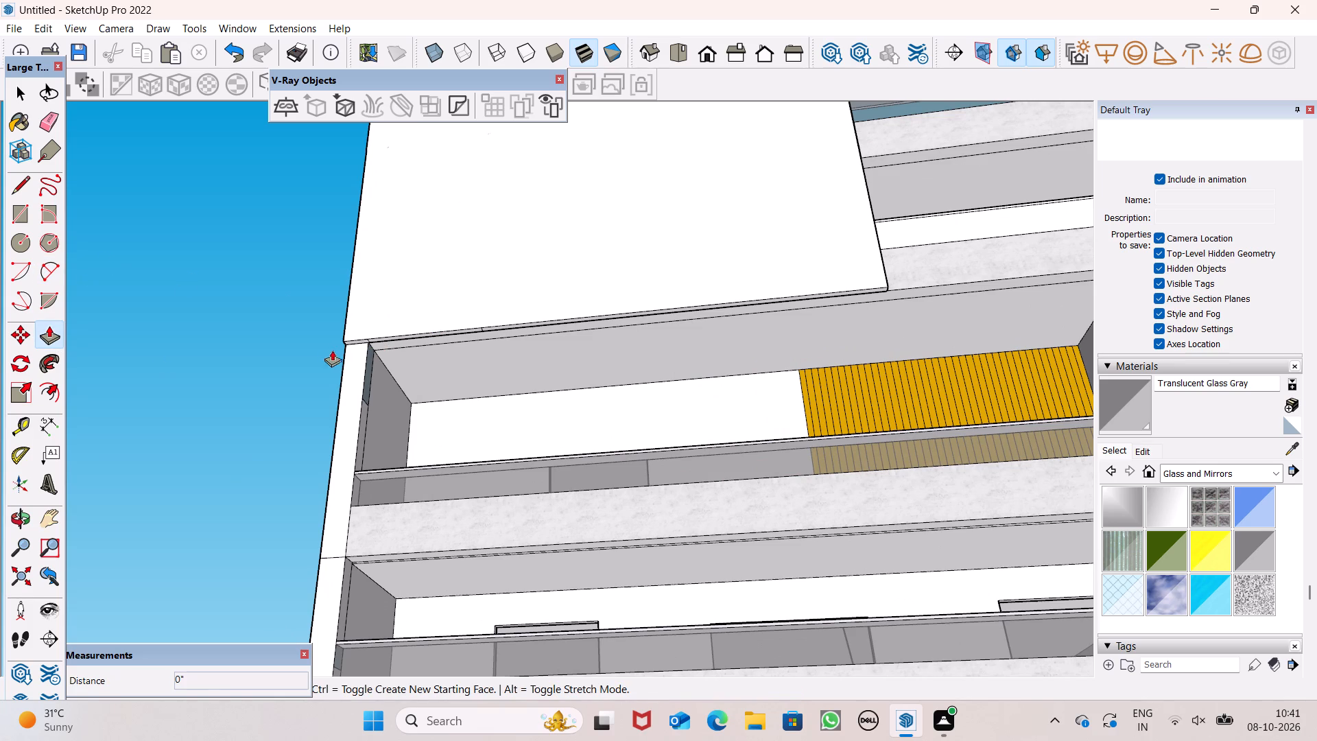
left_click(51, 119)
scroll(318, 287, "up", 4)
scroll(427, 414, "up", 7)
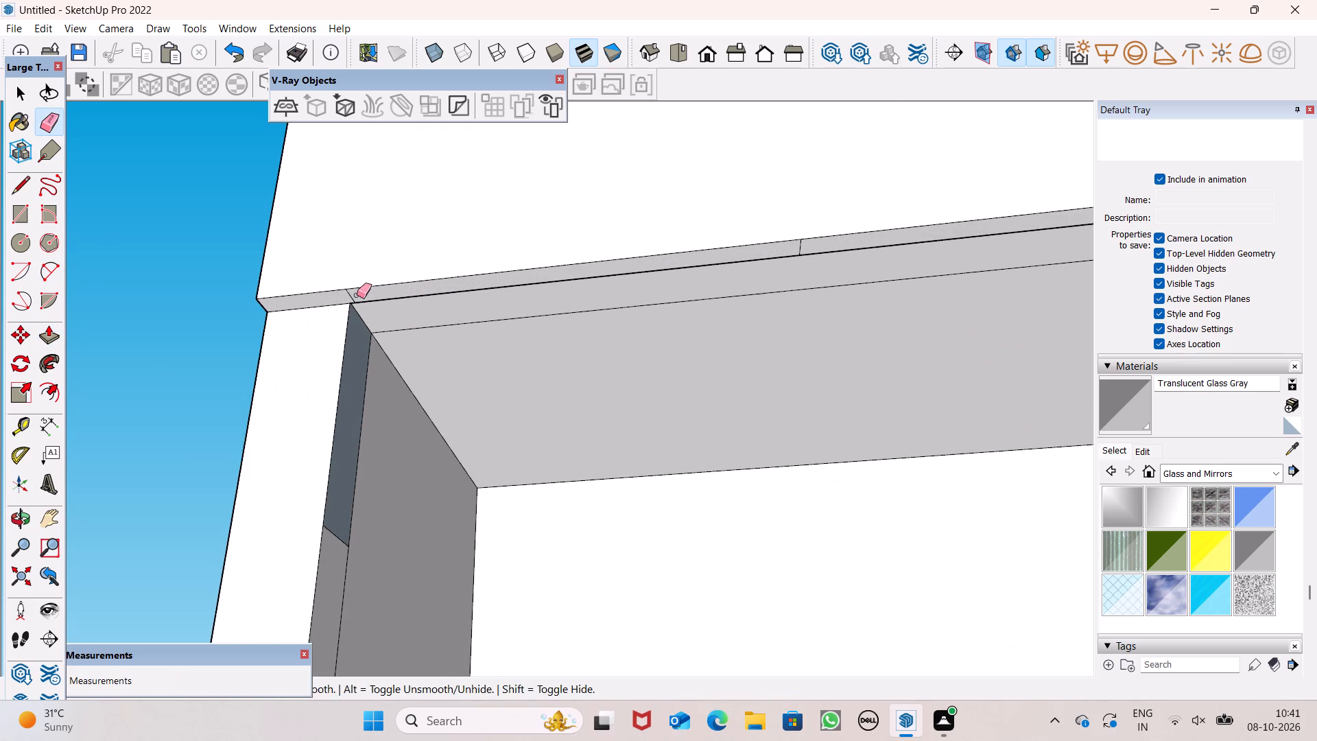
left_click(353, 295)
left_click_drag(818, 246, 794, 247)
Push/Pull the raised panel's bottom face down about 9' 4 1/4", 1' 7 1/2" and 3' to the lower edge of the balcony's concrete band.
scroll(667, 239, "down", 3)
left_click(51, 333)
scroll(471, 203, "down", 2)
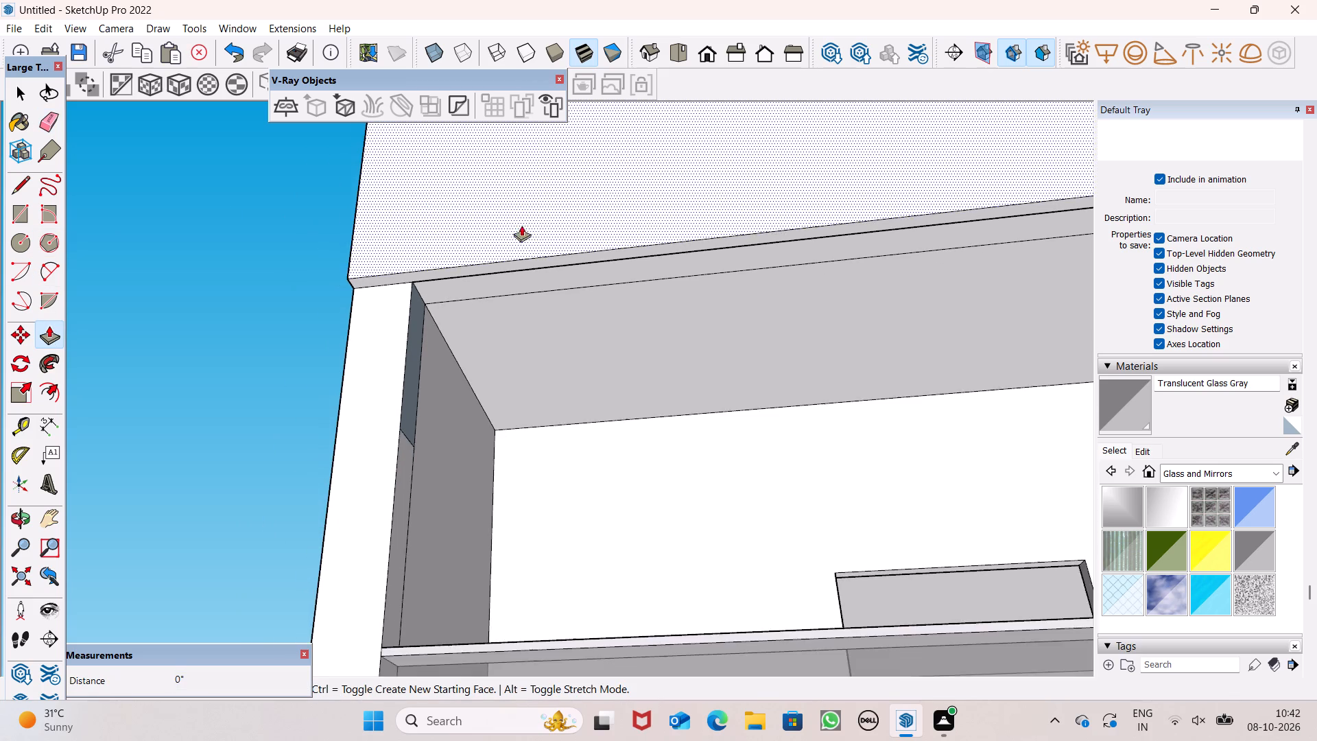
left_click_drag(676, 242, 695, 609)
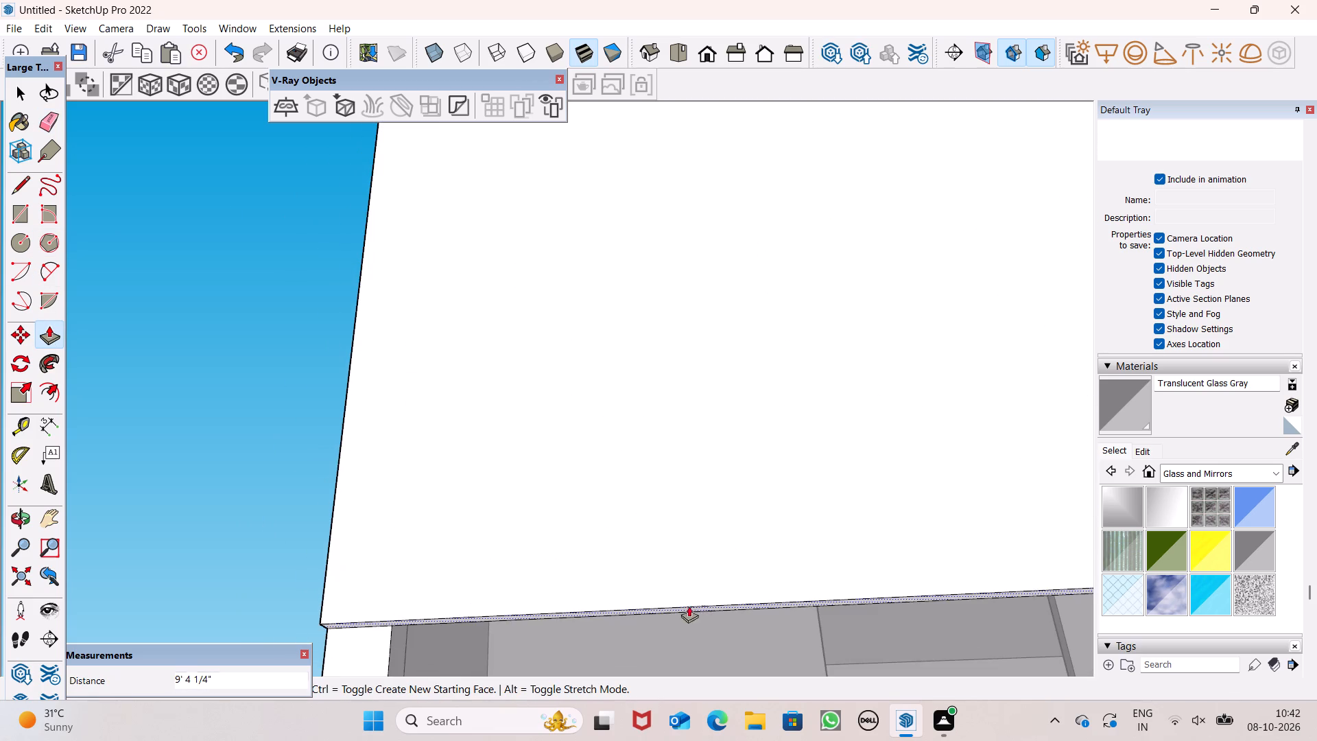
scroll(639, 272, "down", 4)
scroll(685, 397, "down", 4)
middle_click_drag(697, 544, 661, 410)
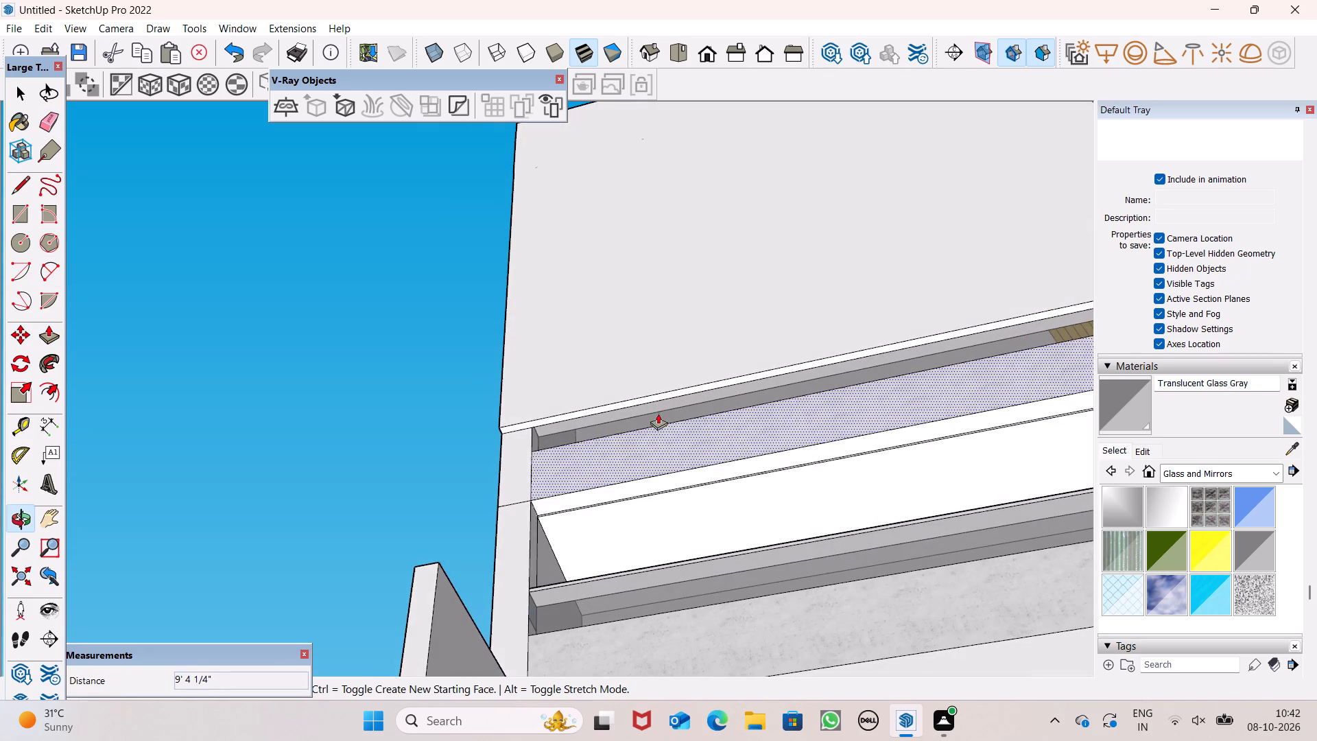
scroll(664, 395, "up", 7)
left_click_drag(650, 402, 663, 537)
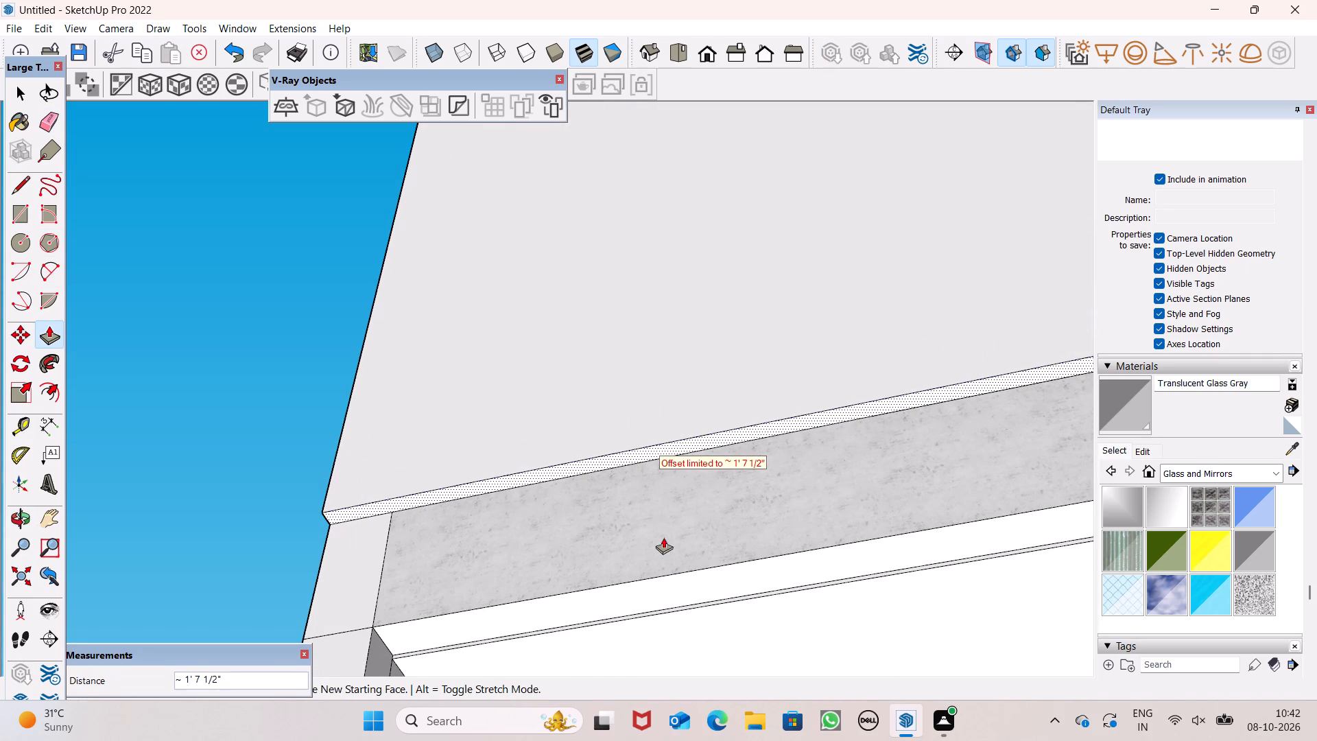
left_click_drag(663, 537, 664, 545)
left_click_drag(598, 464, 622, 579)
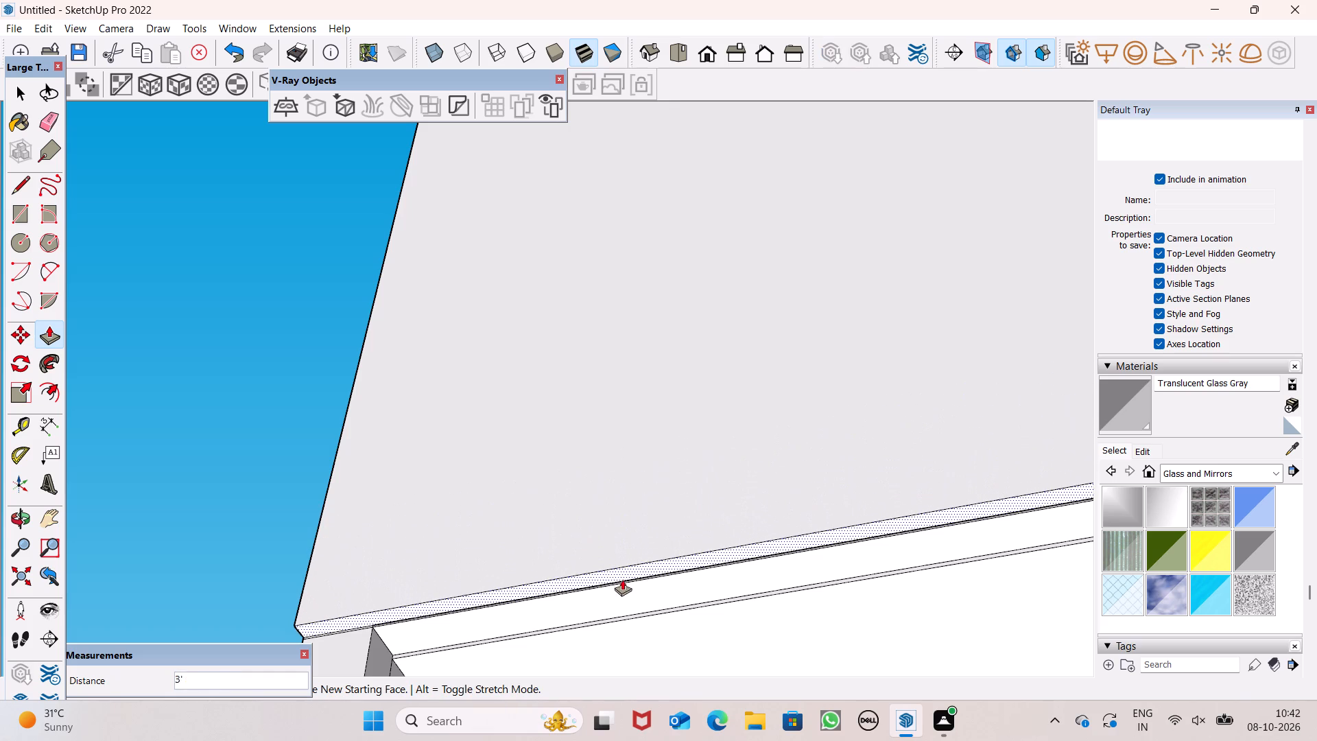
left_click_drag(622, 579, 622, 580)
Examine the lengthened panel against the rest of the front facade from below and above.
scroll(474, 346, "down", 12)
scroll(466, 436, "down", 1)
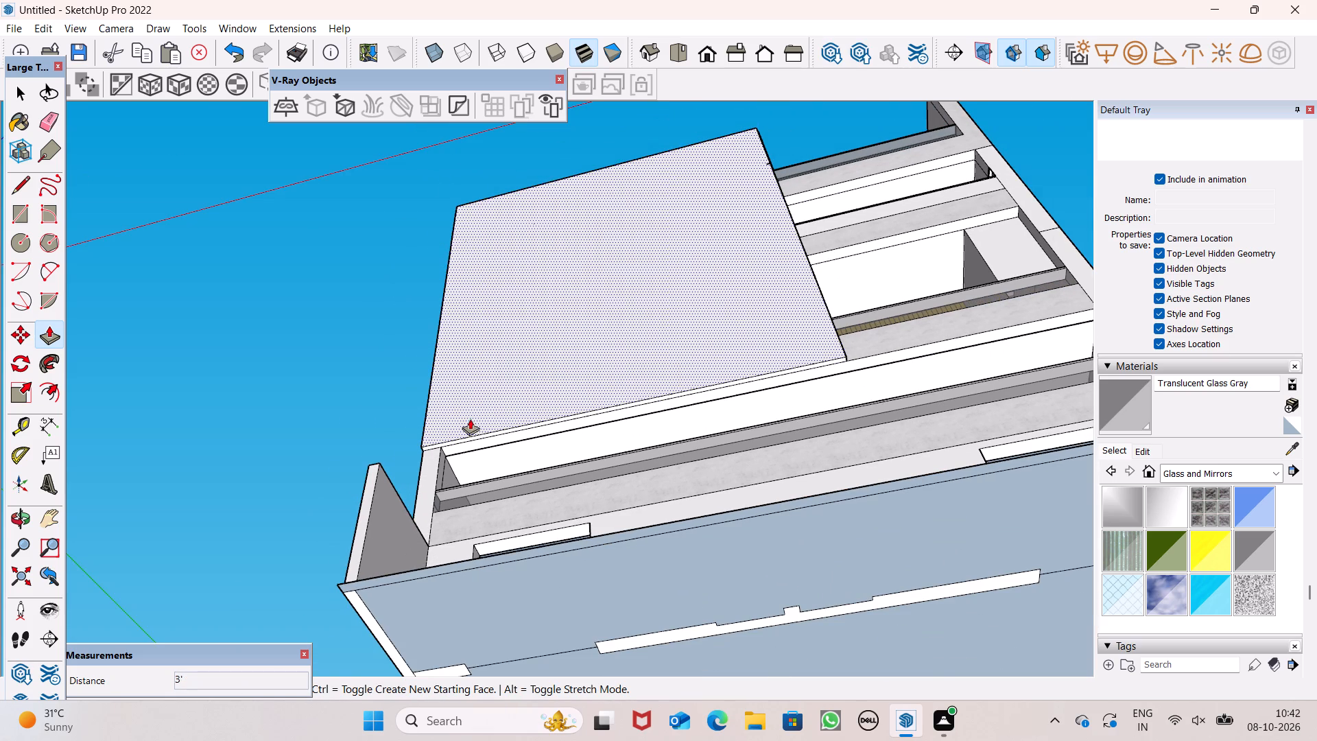
scroll(502, 336, "down", 2)
middle_click_drag(531, 368, 628, 575)
scroll(612, 620, "down", 1)
scroll(676, 114, "down", 6)
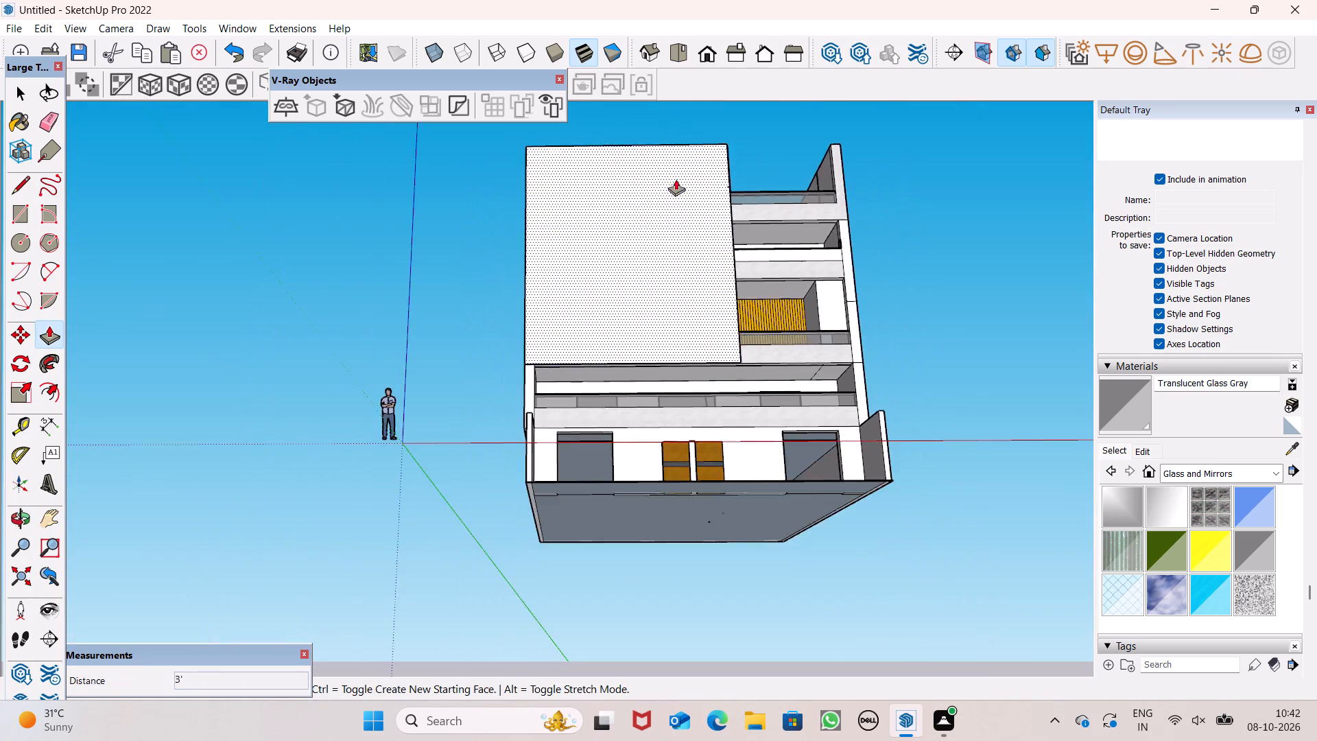
middle_click_drag(694, 255, 628, 685)
scroll(754, 464, "up", 1)
middle_click_drag(754, 453, 696, 317)
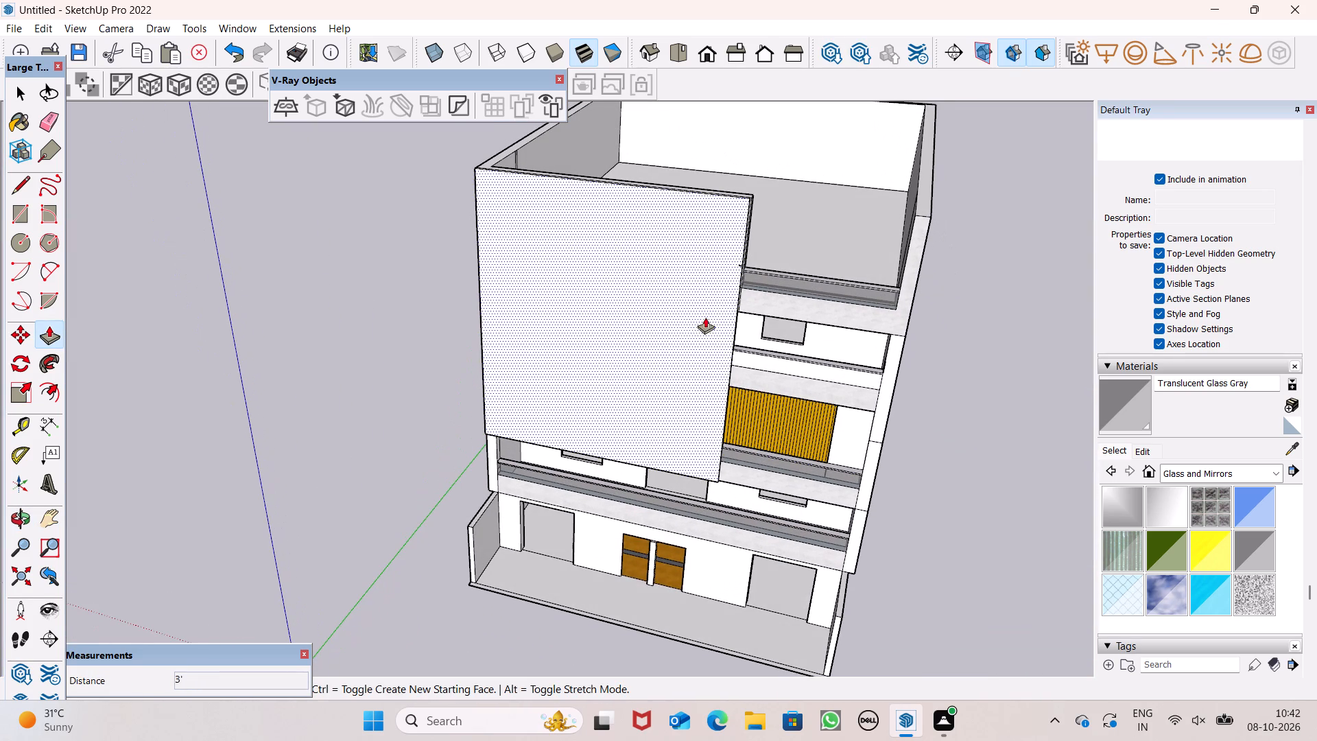
key("space")
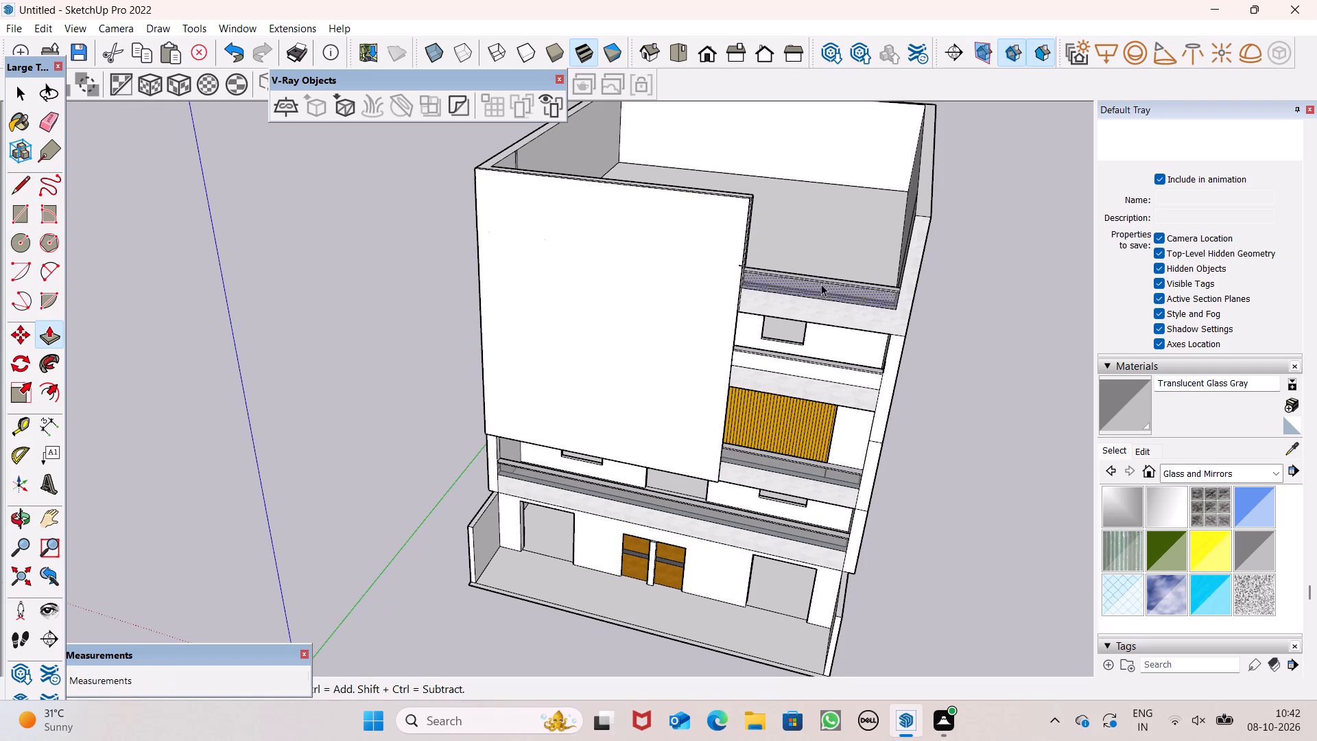
middle_click_drag(825, 290, 811, 228)
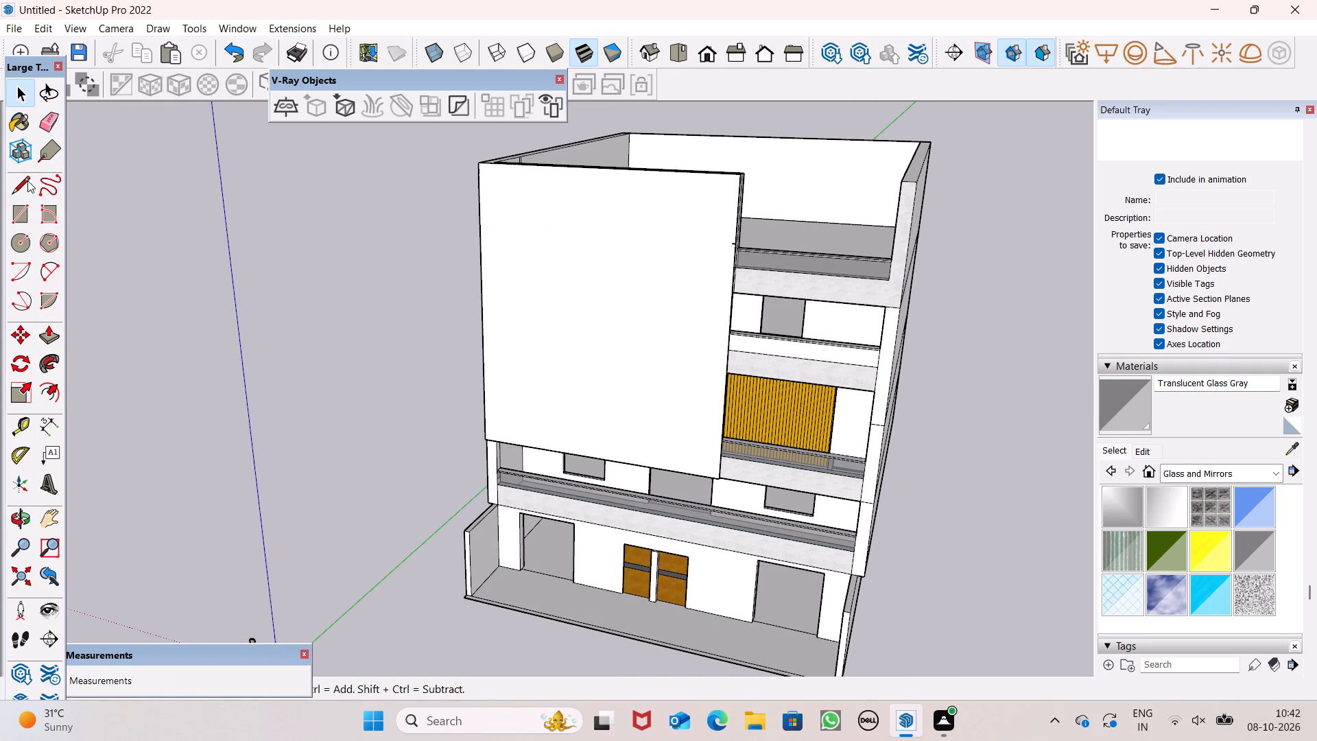
Erase the short marking lines at the raised panel's inner edge, undoing the mistaken erasure of a vertical edge.
left_click(46, 119)
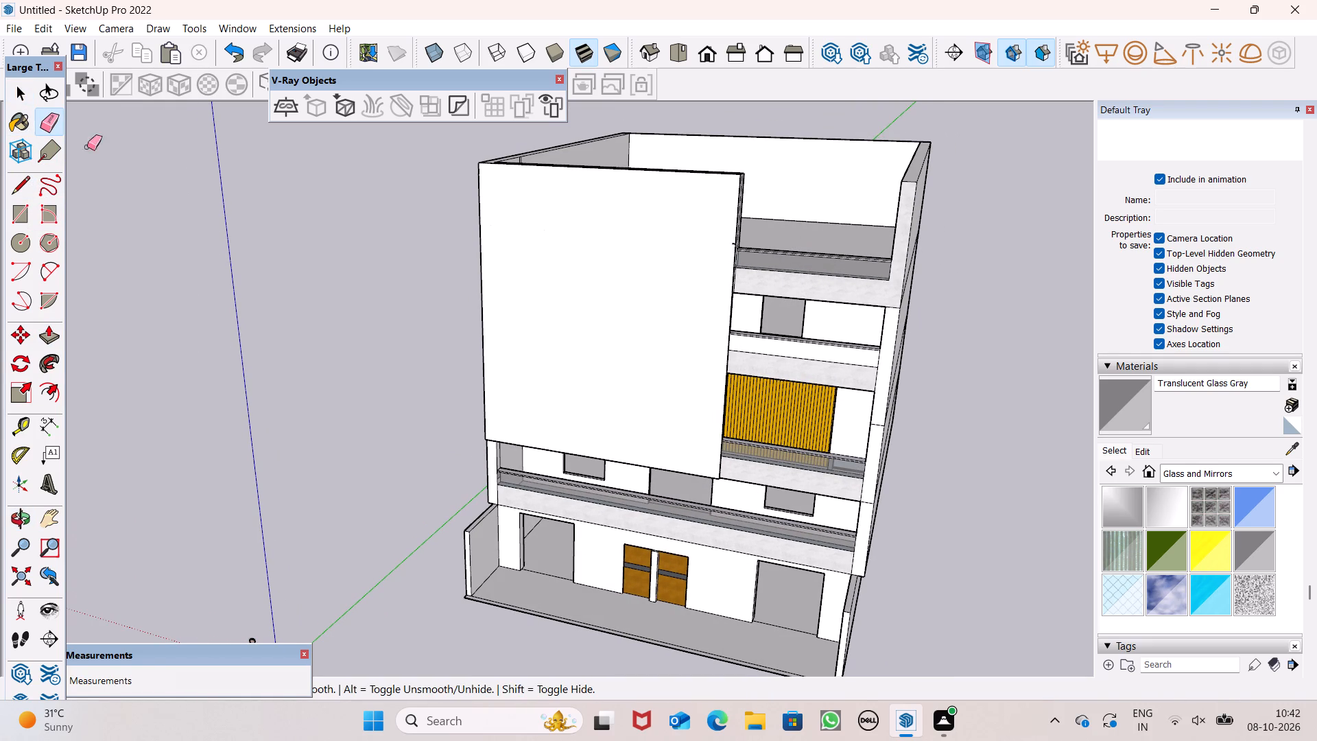
scroll(738, 195, "up", 6)
scroll(754, 316, "up", 2)
left_click_drag(704, 315, 704, 322)
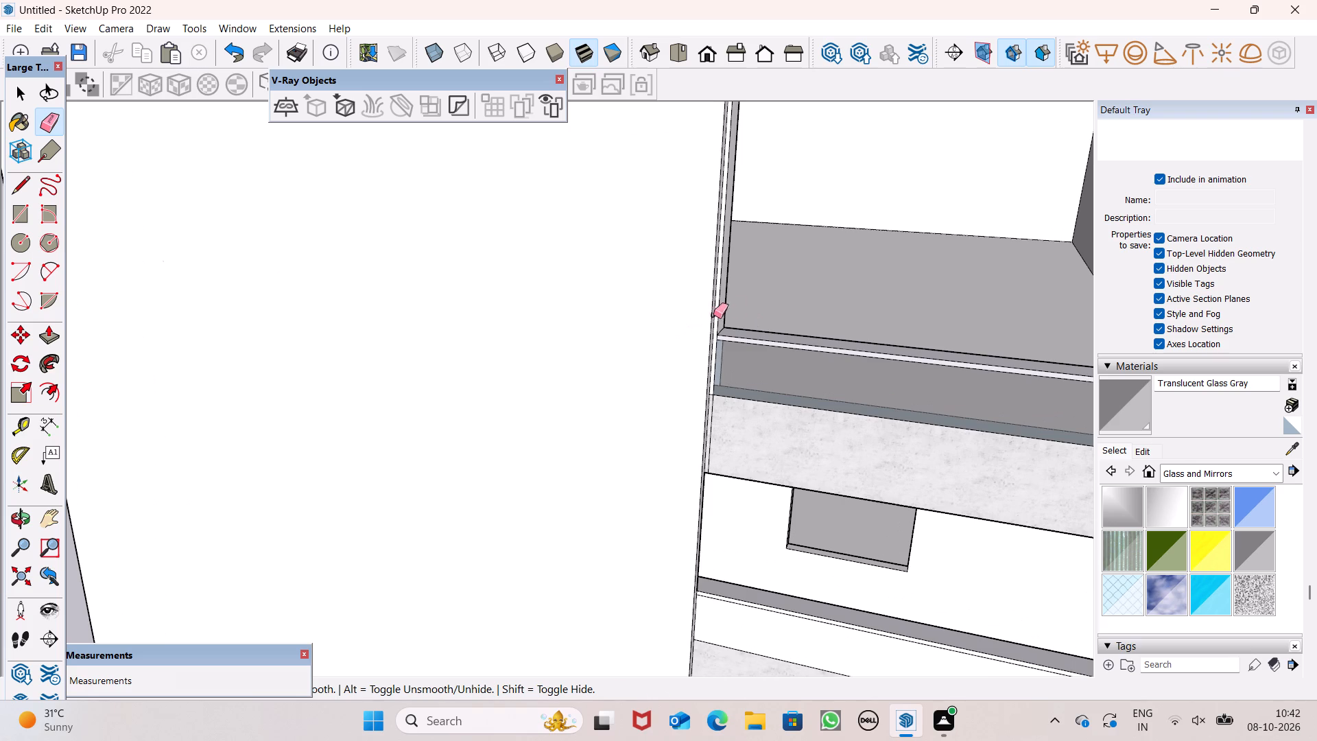
scroll(733, 313, "up", 3)
scroll(708, 325, "down", 1)
left_click(700, 318)
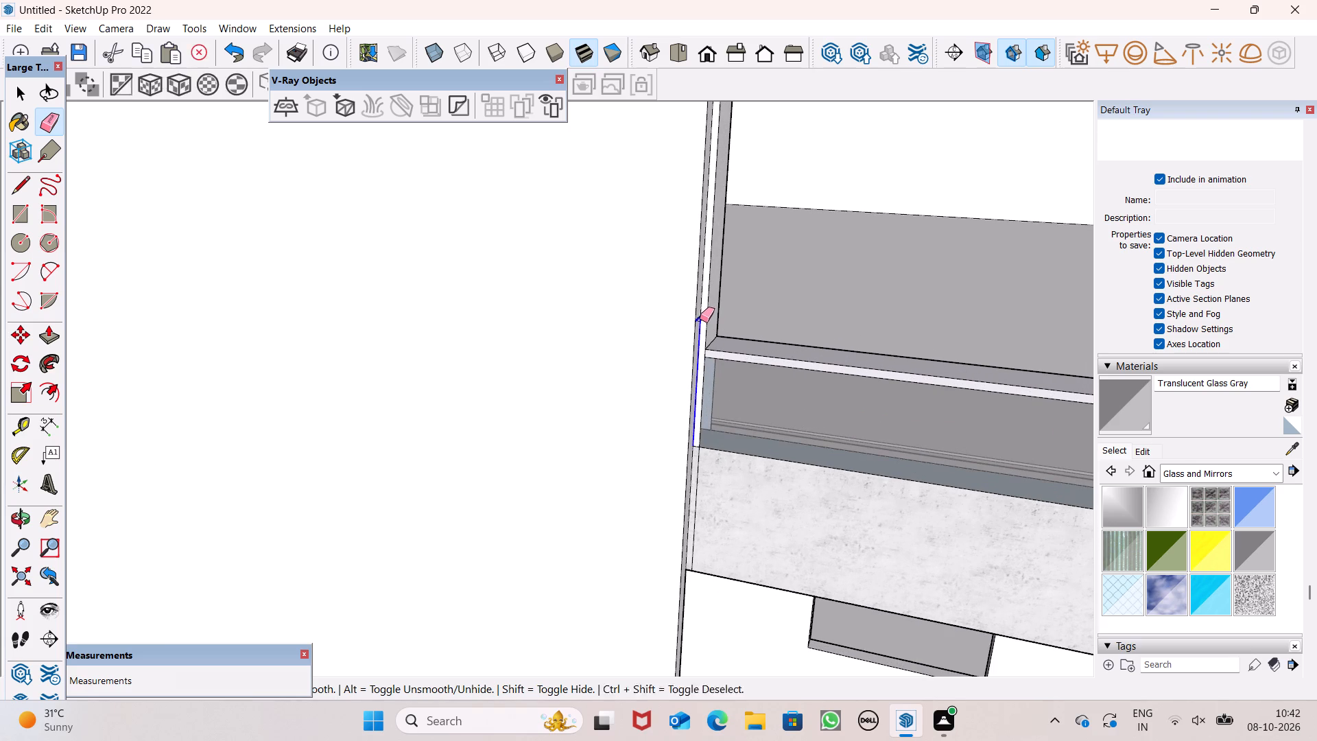
key("ctrl+z")
middle_click_drag(798, 486, 658, 488)
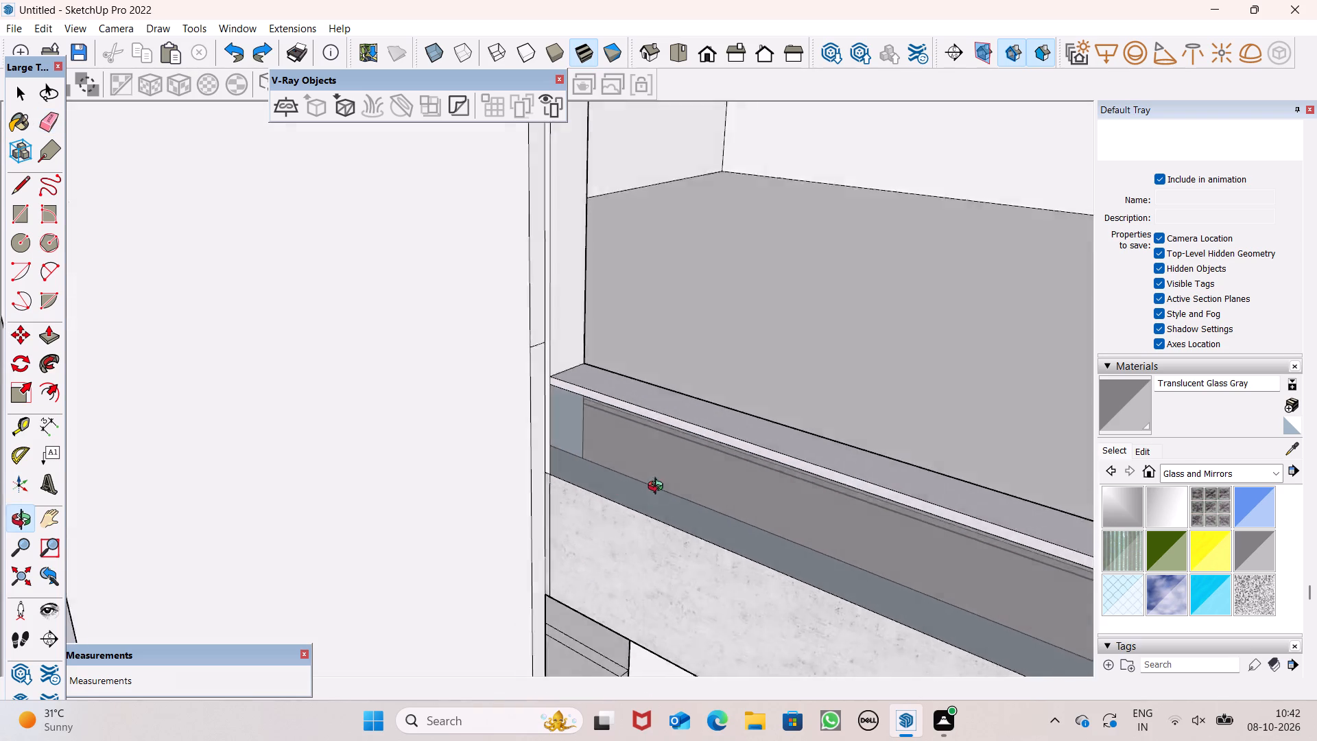
middle_click_drag(658, 488, 635, 456)
scroll(653, 482, "up", 1)
left_click_drag(473, 260, 477, 270)
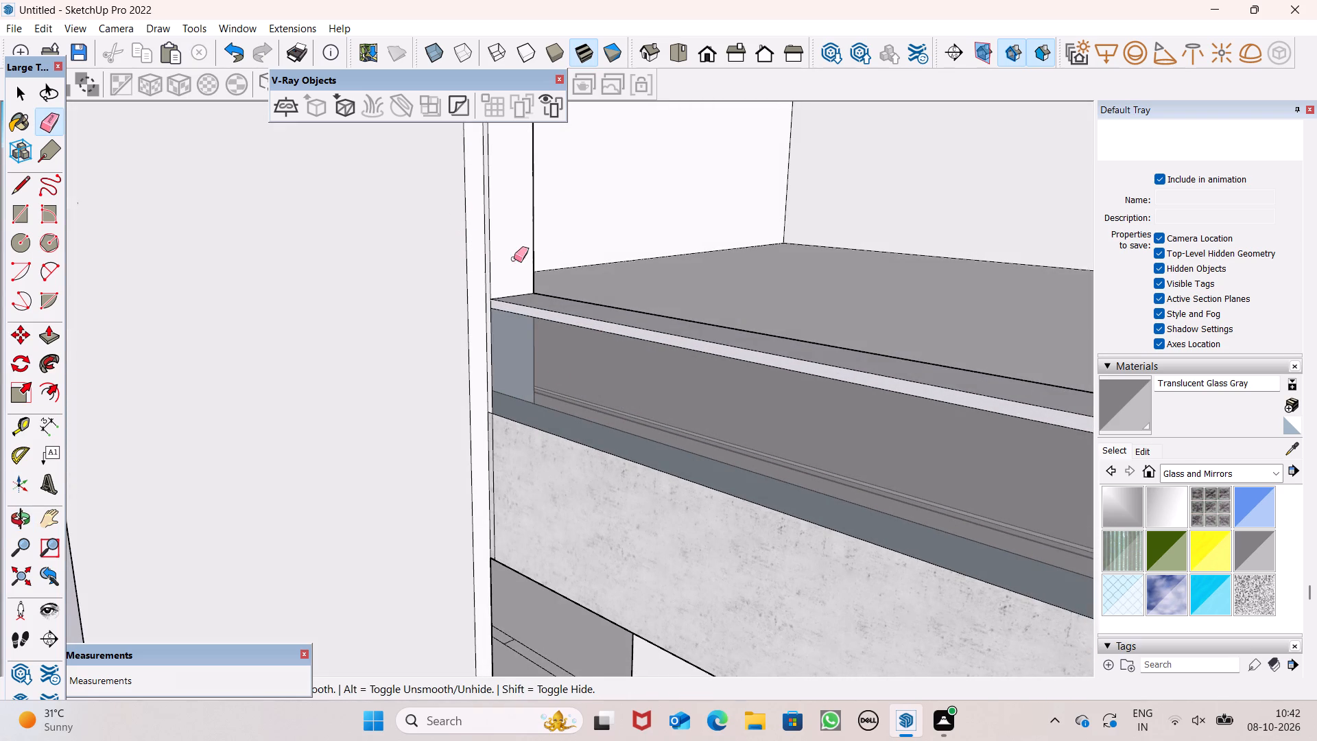
Draw a short line about 5" long across the raised panel's narrow inner side face, level with the top balcony's concrete band's lower edge.
scroll(649, 344, "down", 10)
middle_click_drag(737, 414, 807, 392)
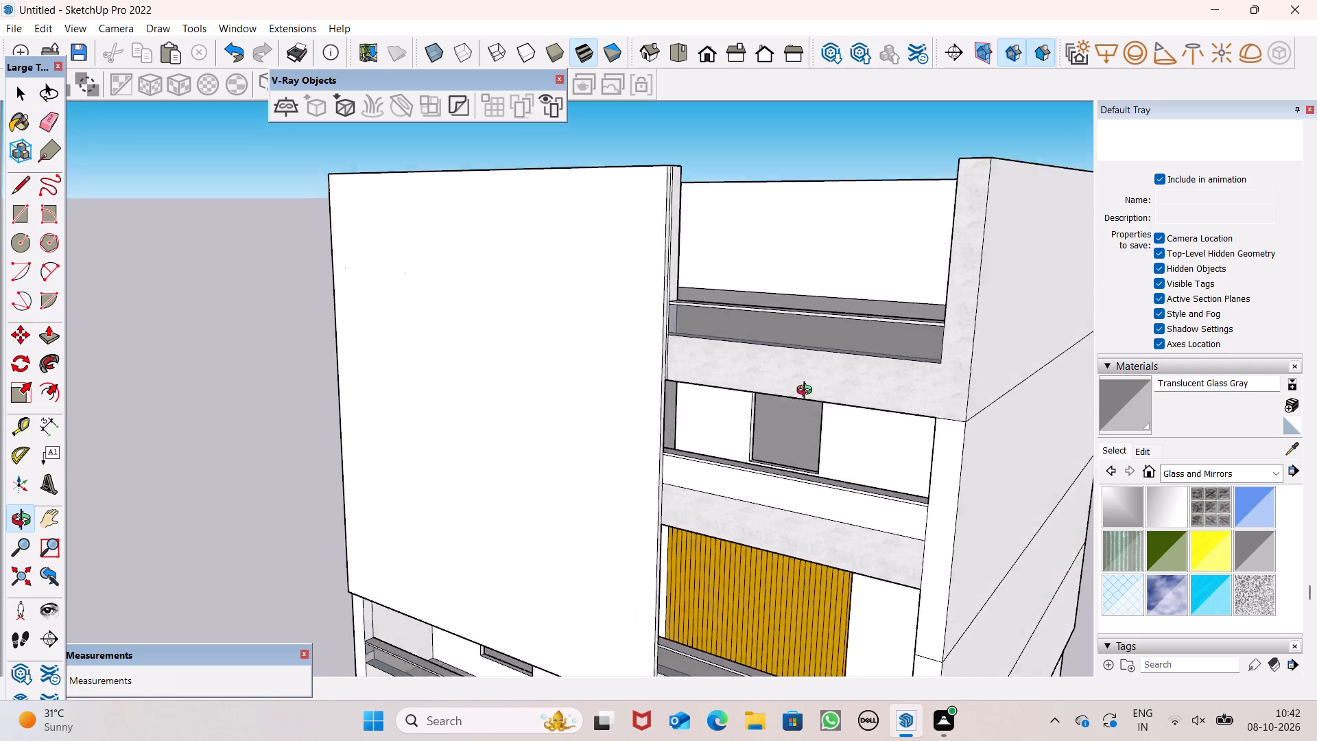
middle_click_drag(807, 392, 837, 370)
scroll(836, 375, "up", 1)
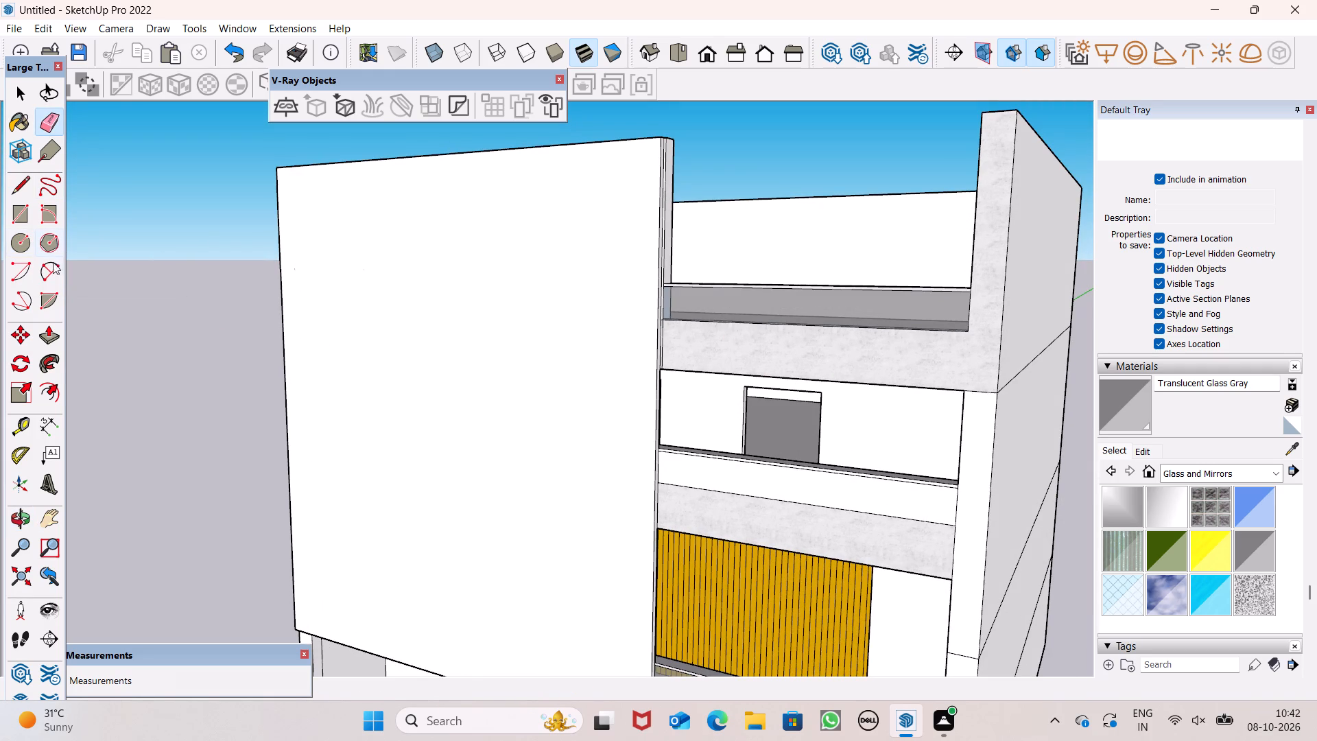
left_click(26, 194)
middle_click_drag(724, 445, 724, 429)
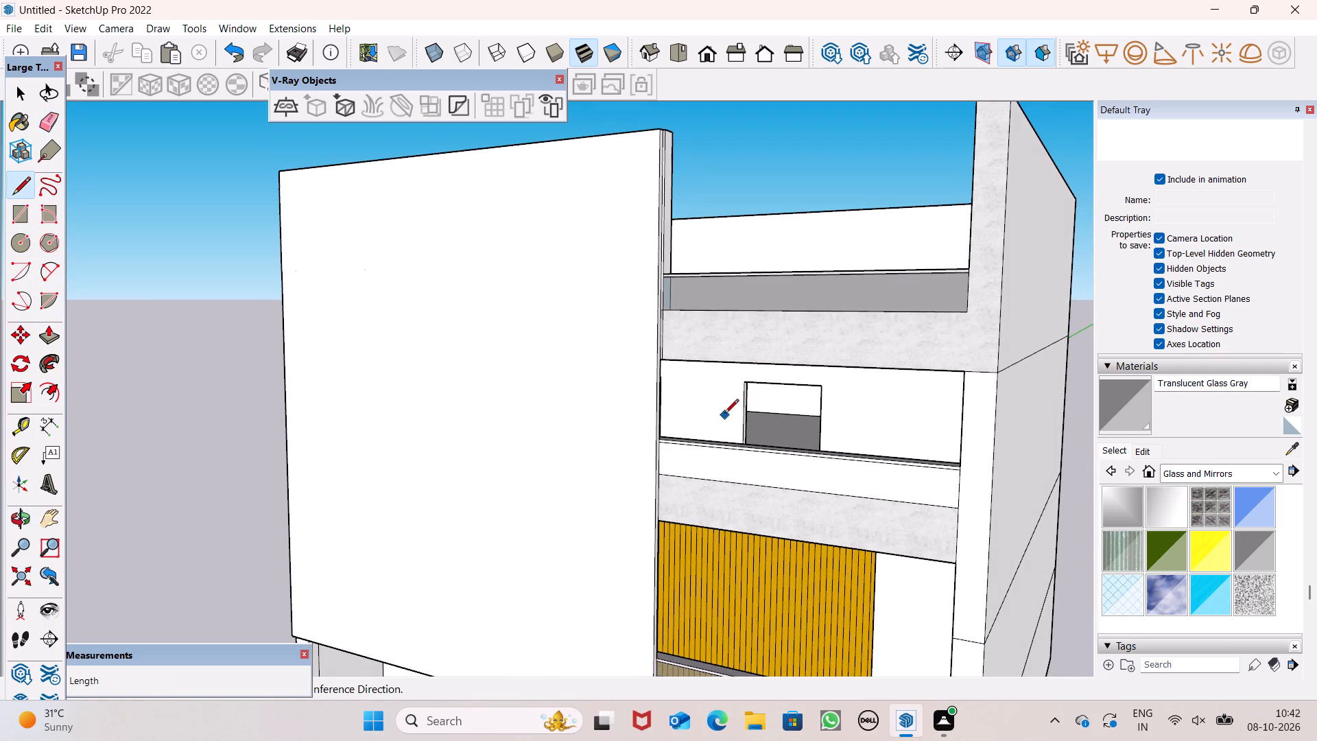
scroll(645, 355, "up", 1)
scroll(644, 354, "down", 1)
scroll(644, 354, "up", 1)
scroll(686, 349, "down", 2)
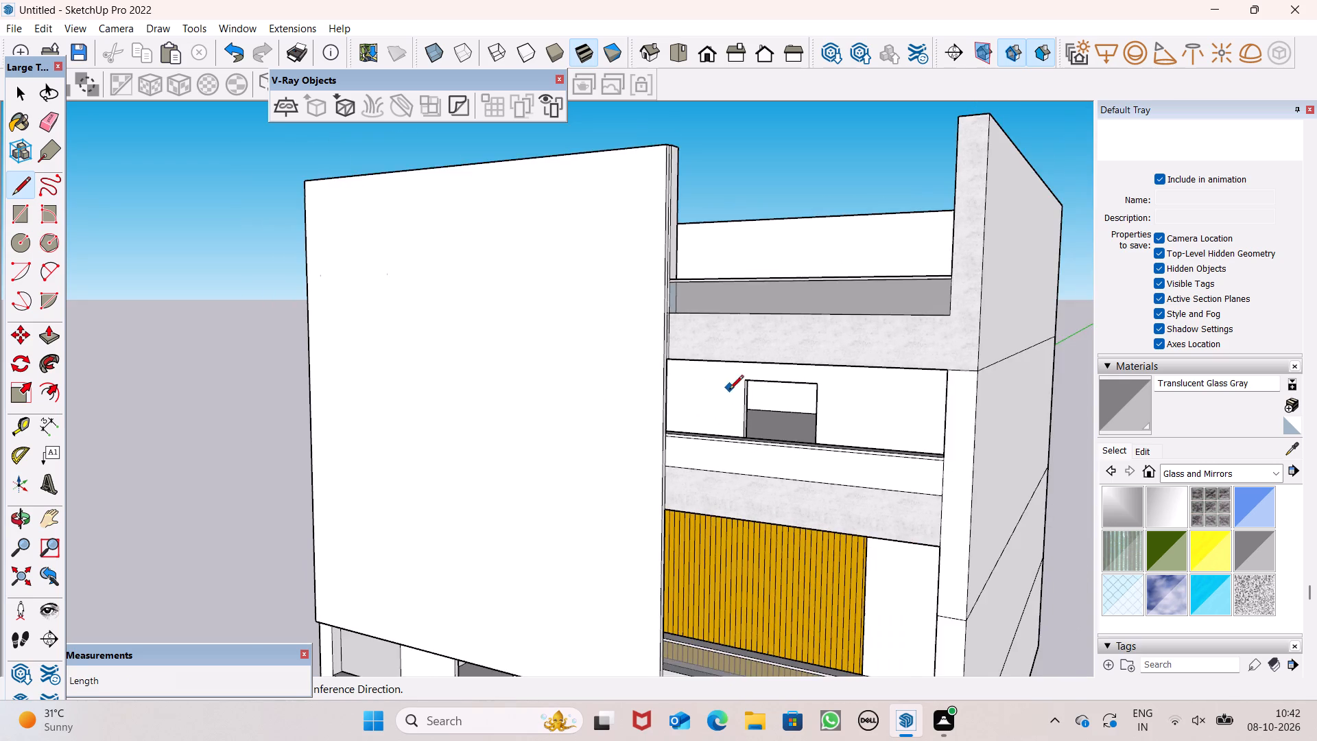
middle_click_drag(728, 399, 626, 477)
scroll(601, 410, "up", 7)
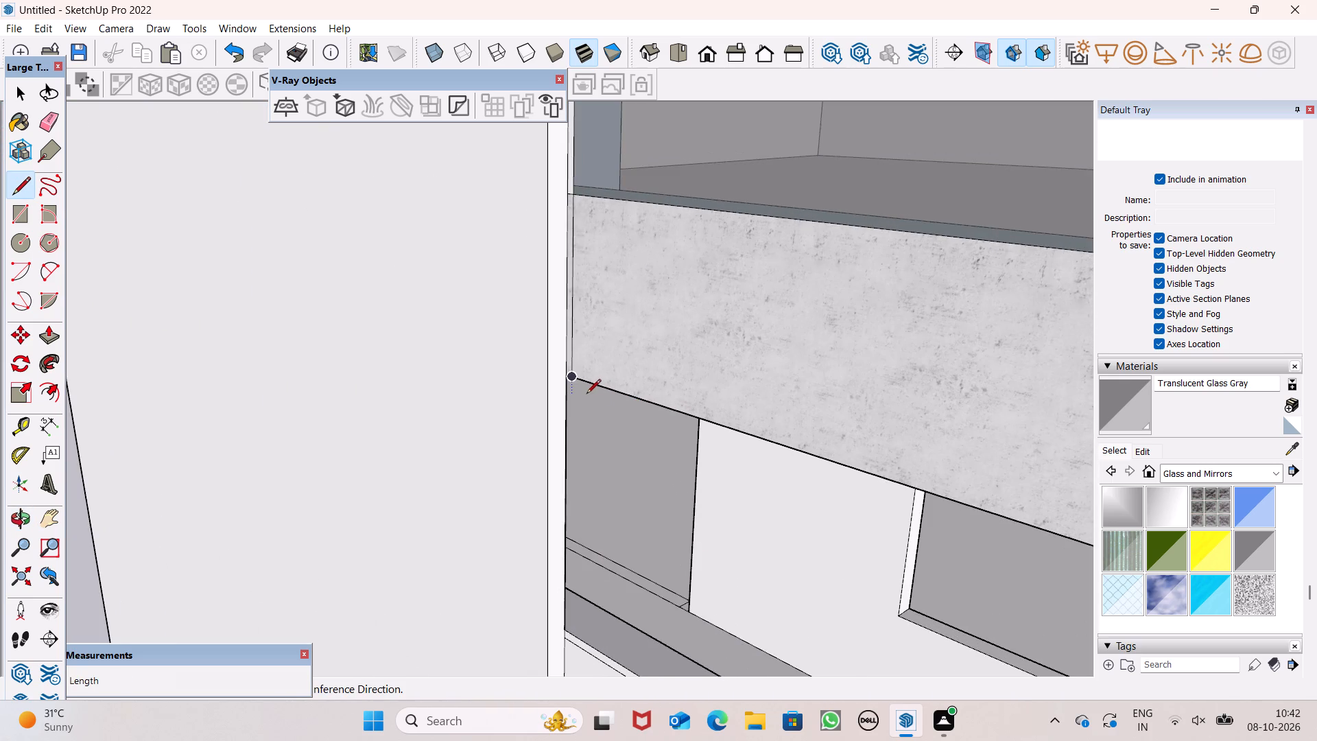
scroll(586, 395, "up", 1)
scroll(584, 396, "down", 3)
scroll(580, 384, "up", 4)
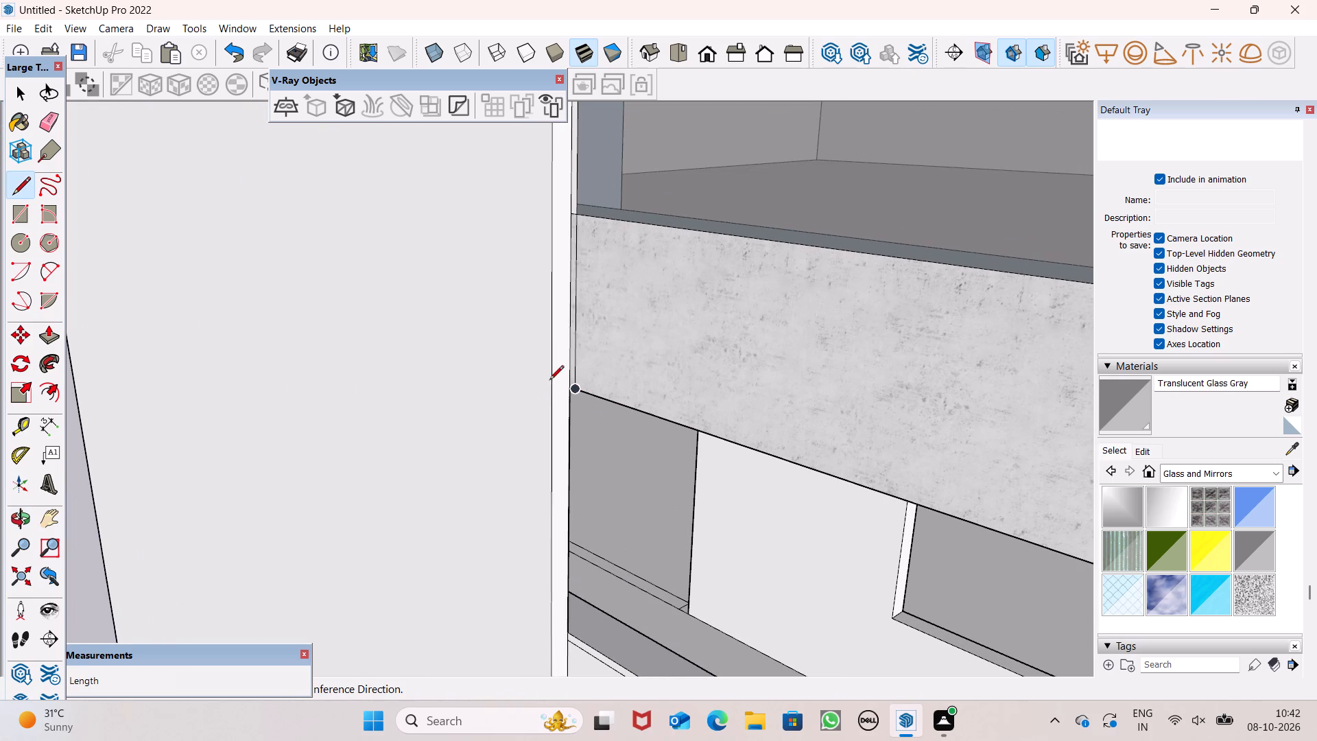
double_click(568, 392)
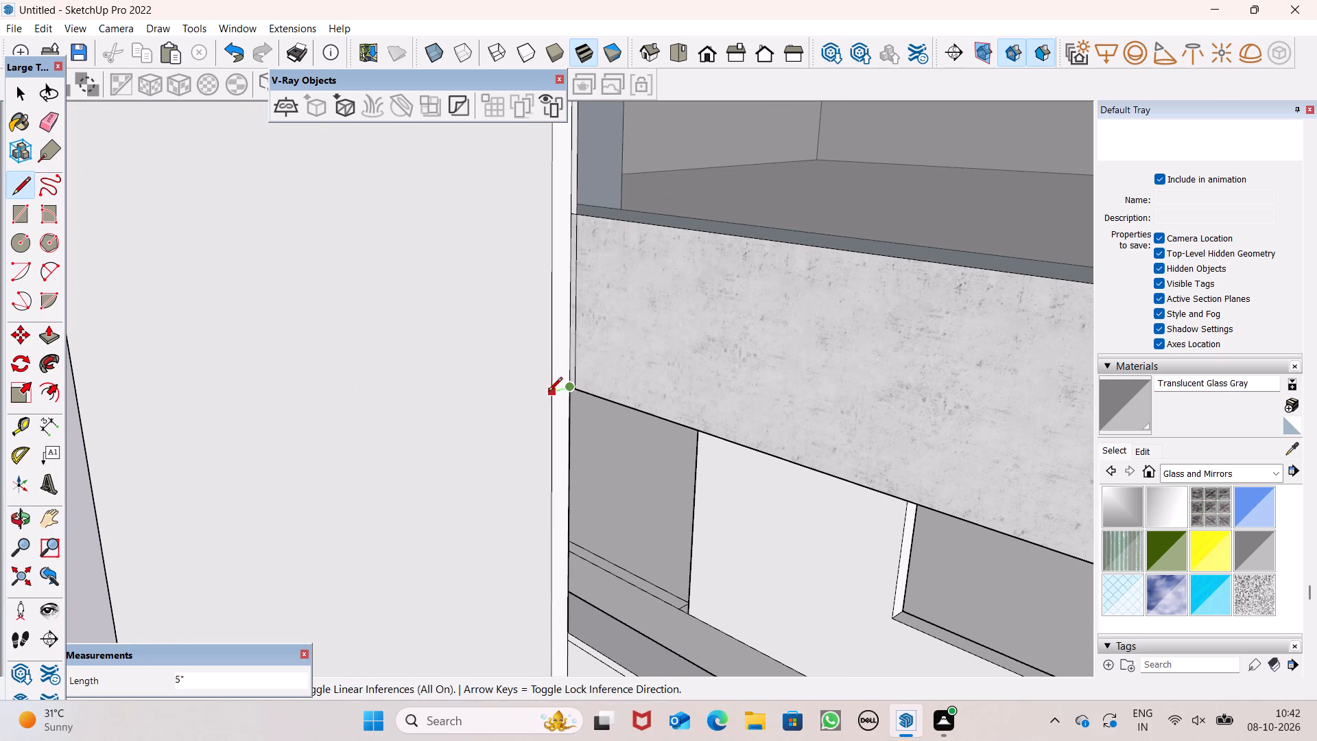
left_click(547, 392)
left_click(545, 395)
middle_click_drag(545, 416, 545, 418)
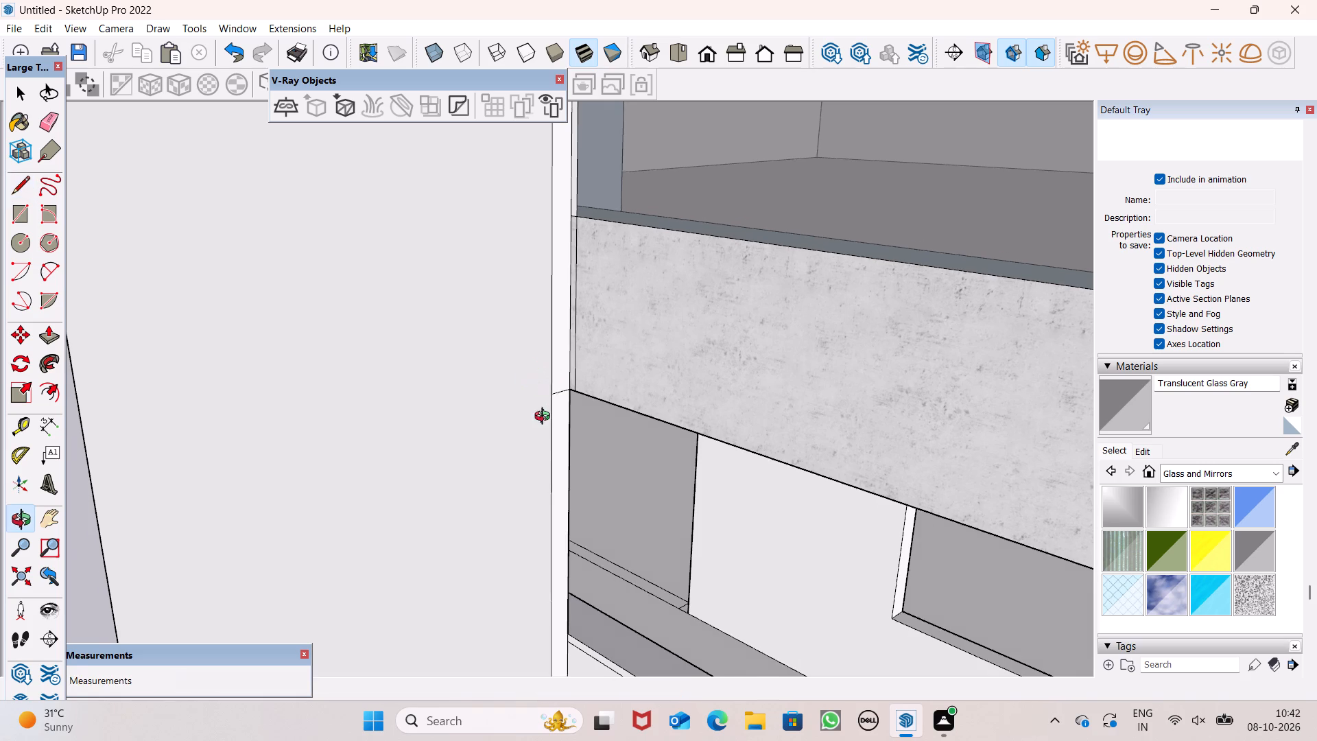
middle_click_drag(545, 418, 648, 408)
scroll(678, 381, "up", 4)
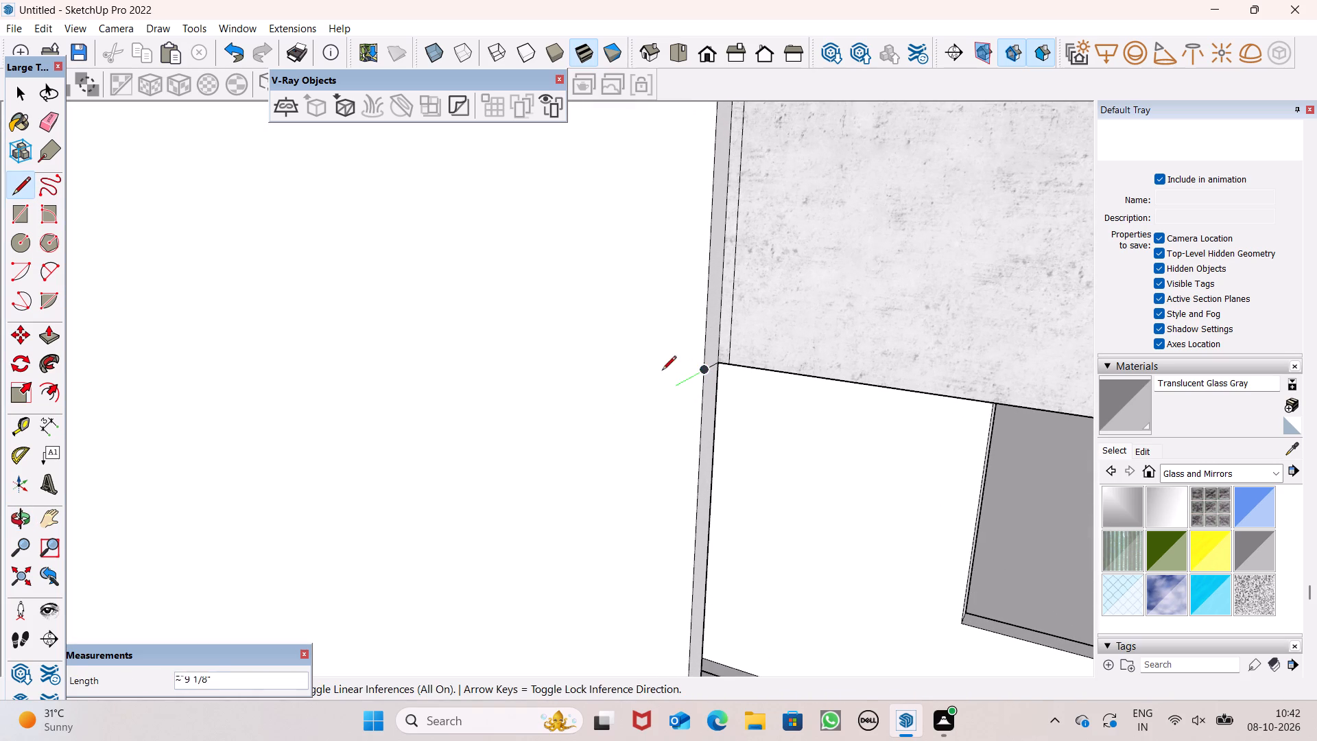
left_click(689, 371)
key("space")
key("space")
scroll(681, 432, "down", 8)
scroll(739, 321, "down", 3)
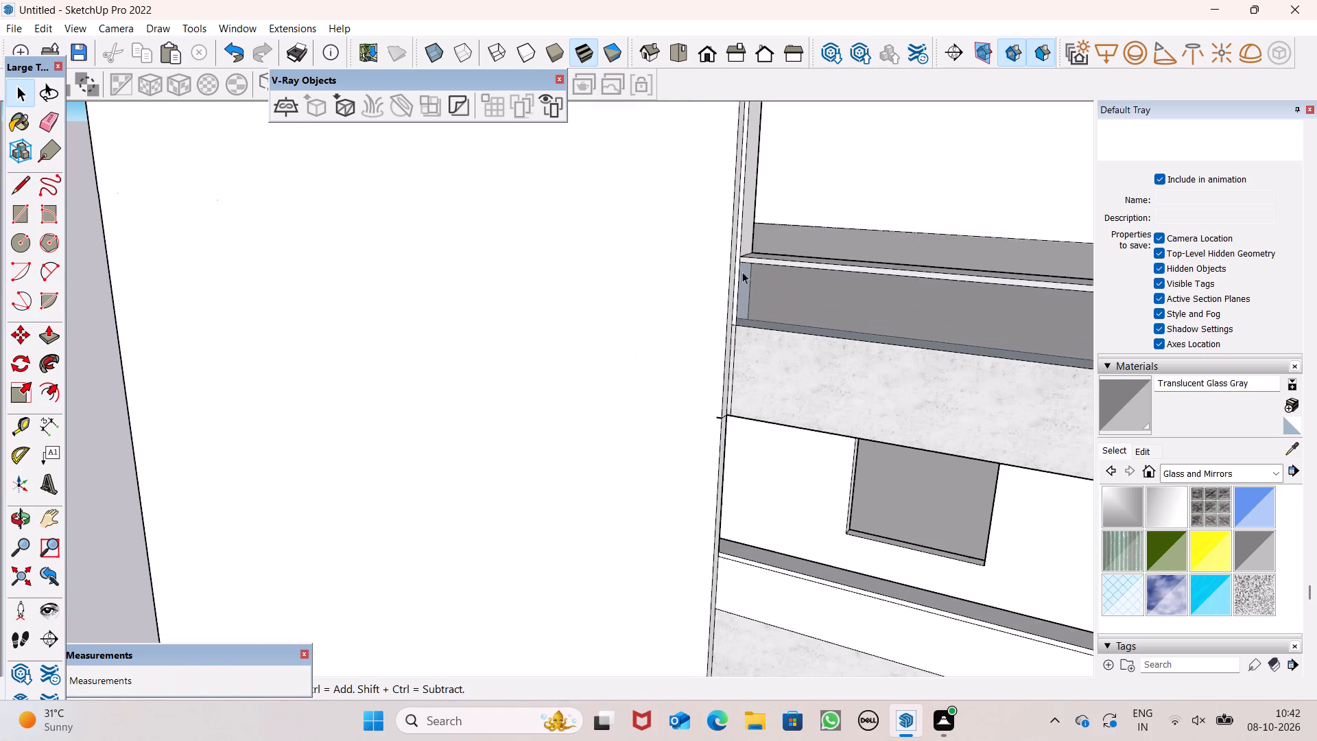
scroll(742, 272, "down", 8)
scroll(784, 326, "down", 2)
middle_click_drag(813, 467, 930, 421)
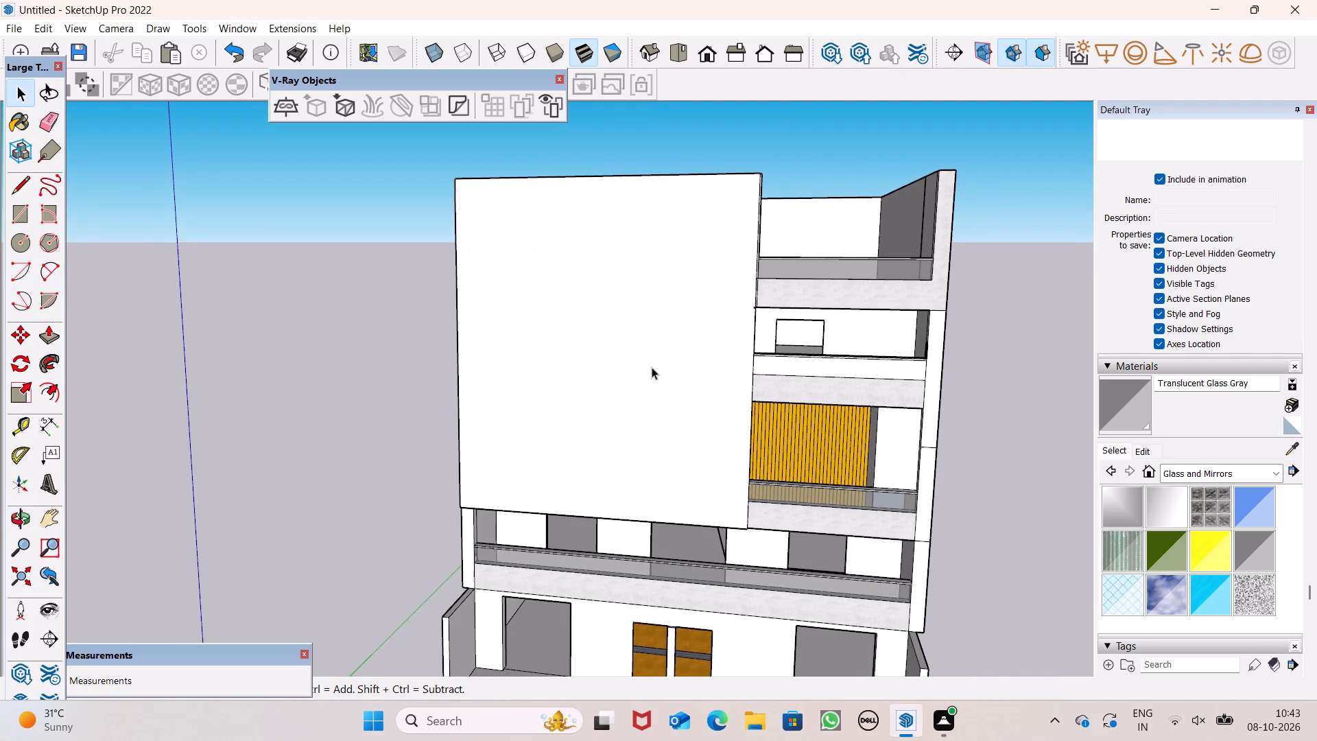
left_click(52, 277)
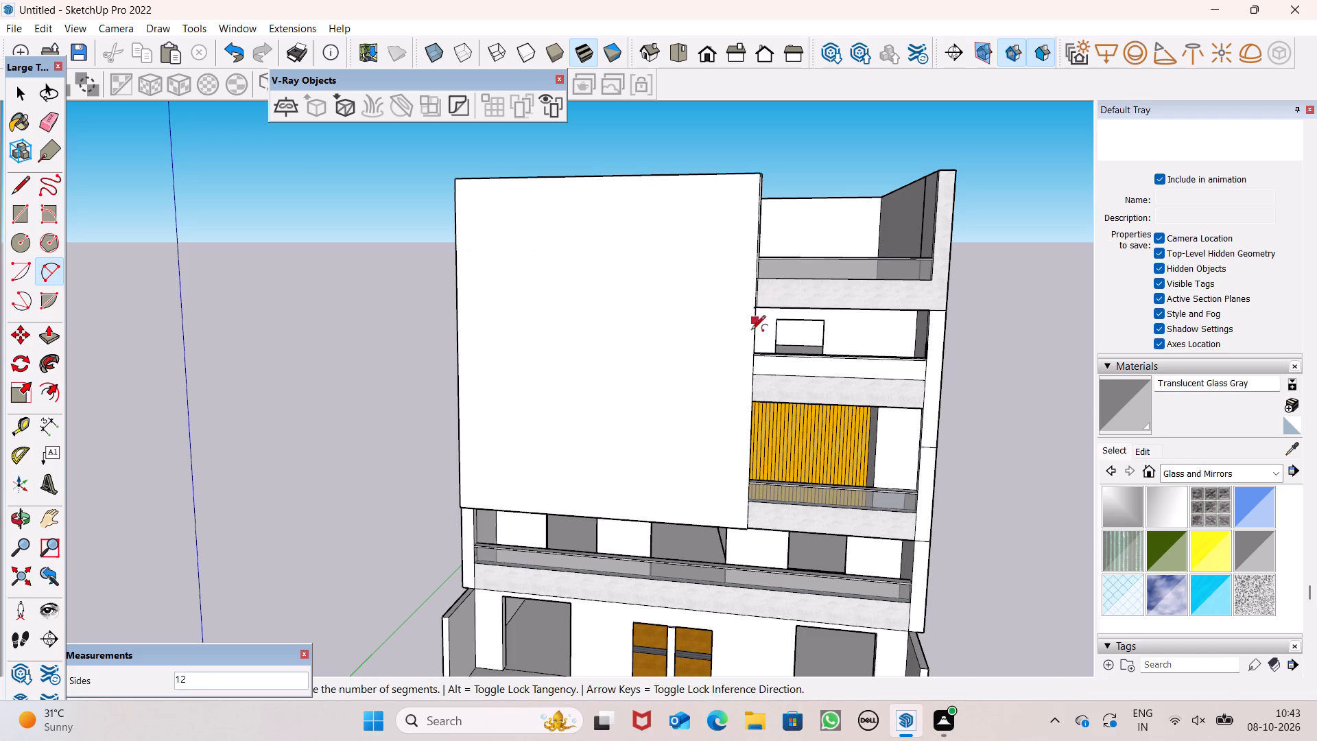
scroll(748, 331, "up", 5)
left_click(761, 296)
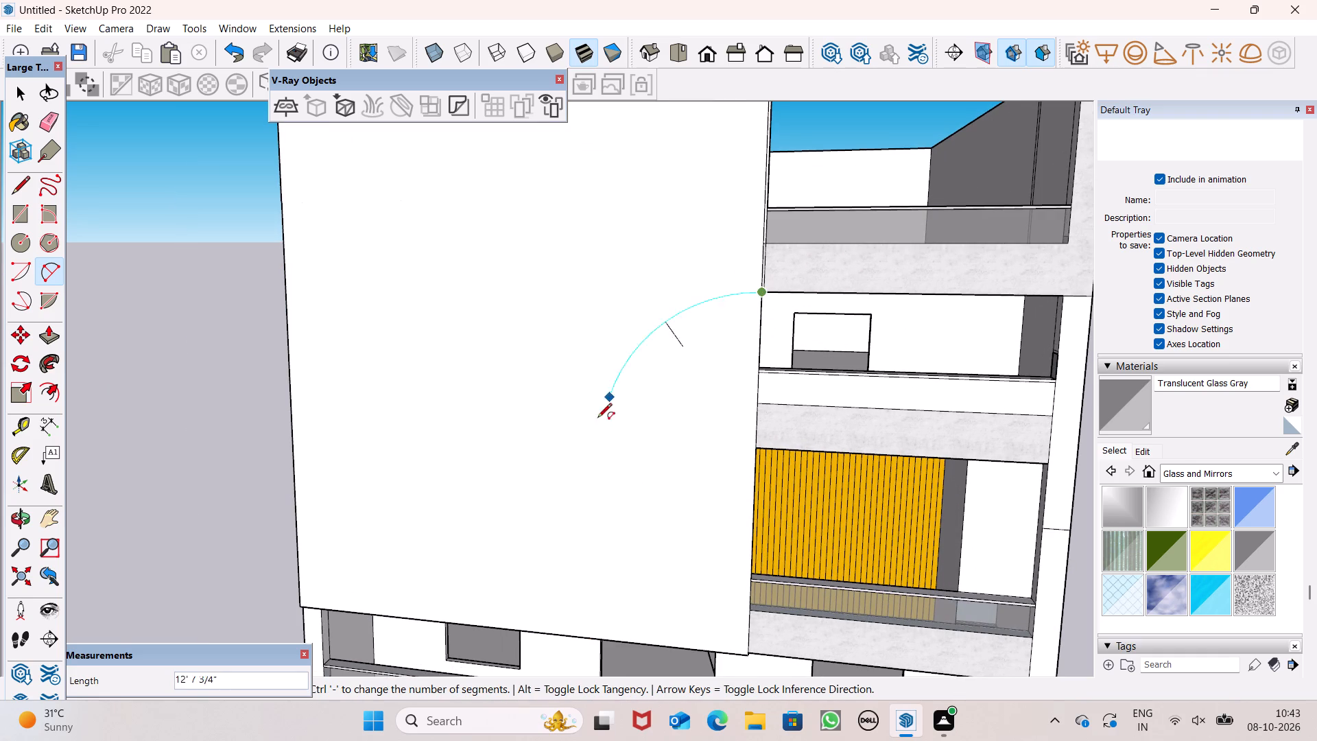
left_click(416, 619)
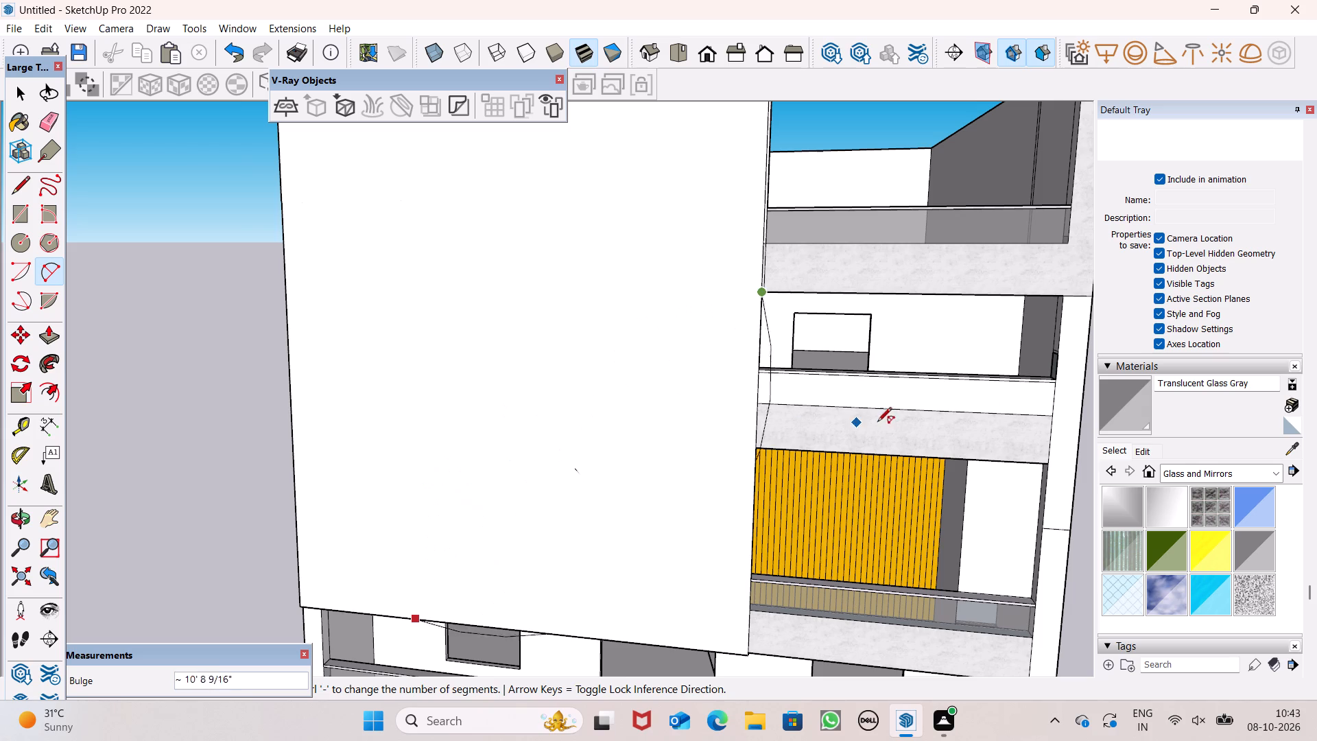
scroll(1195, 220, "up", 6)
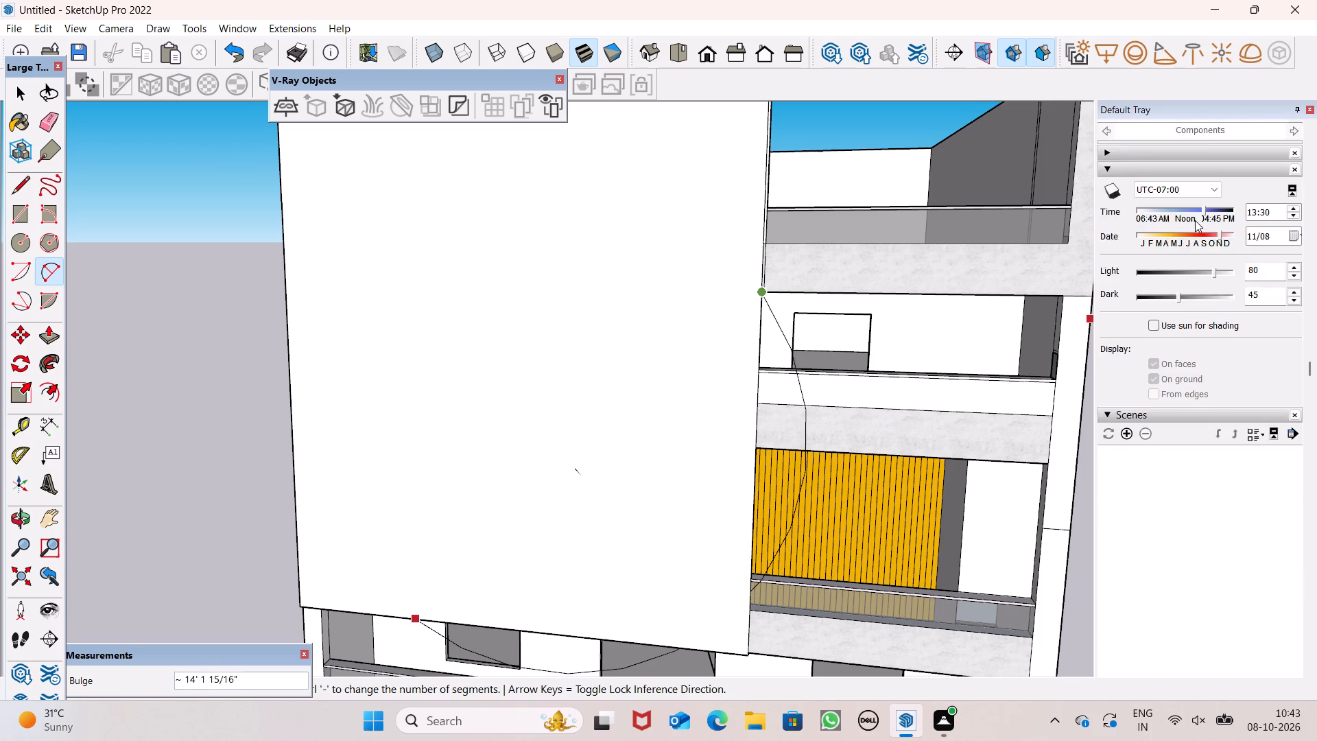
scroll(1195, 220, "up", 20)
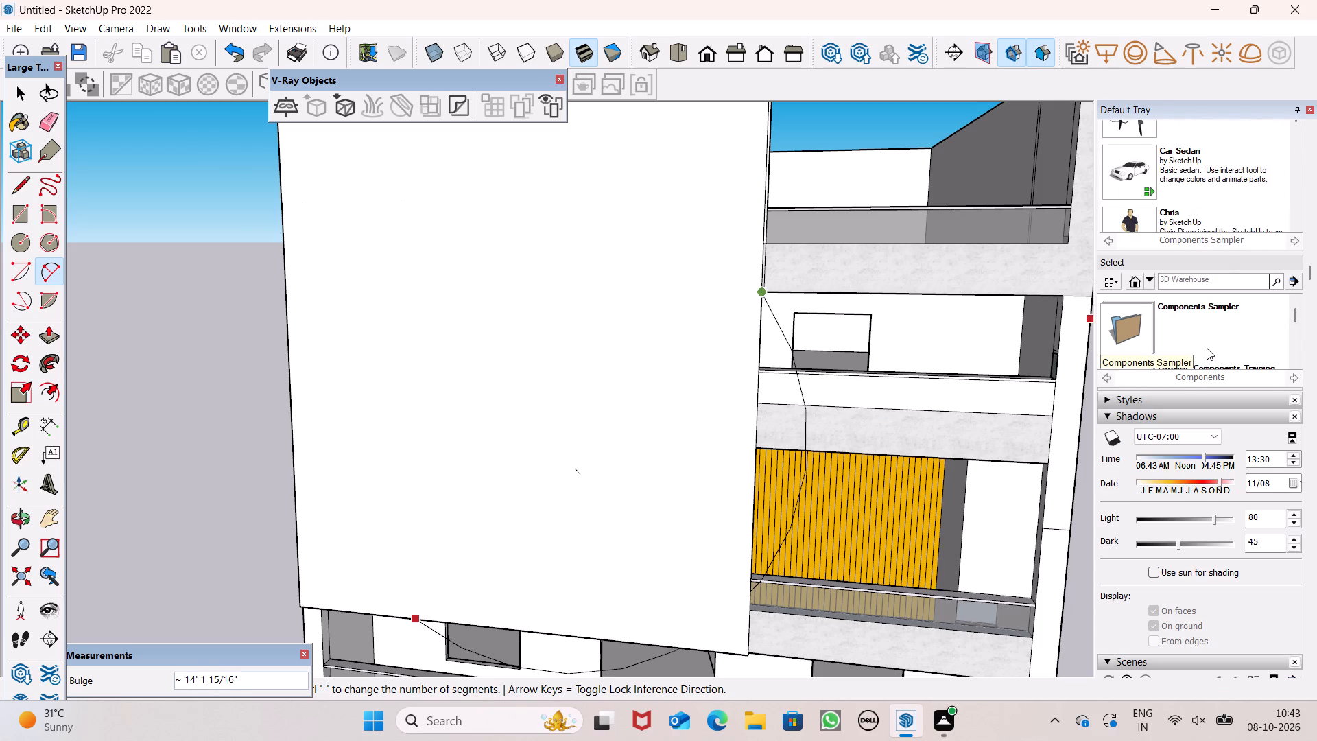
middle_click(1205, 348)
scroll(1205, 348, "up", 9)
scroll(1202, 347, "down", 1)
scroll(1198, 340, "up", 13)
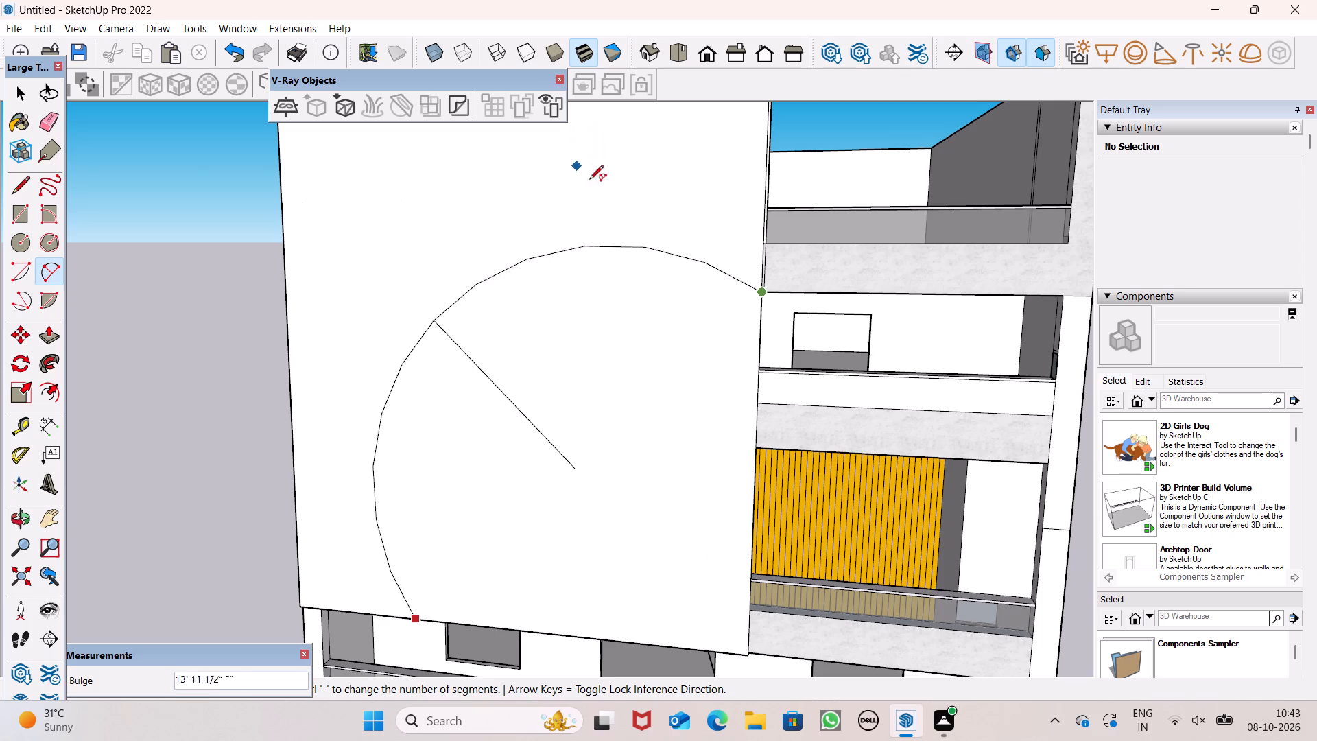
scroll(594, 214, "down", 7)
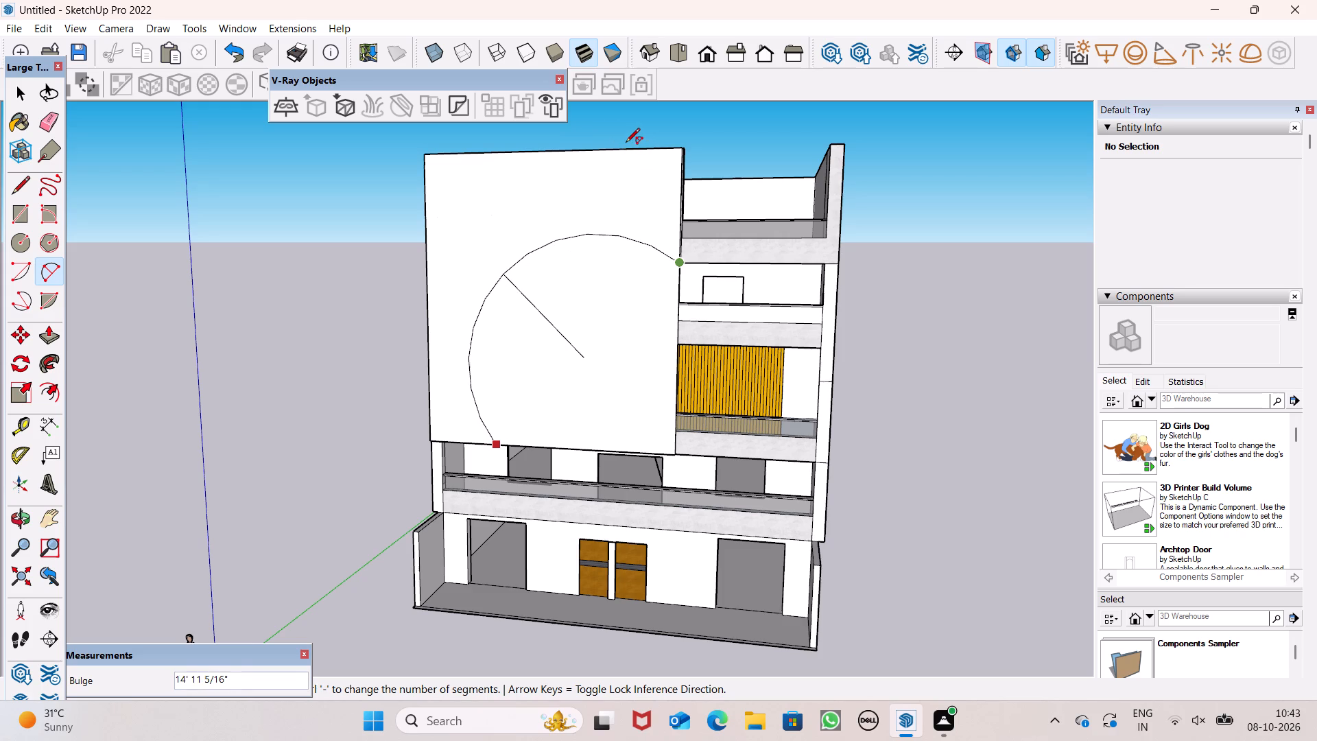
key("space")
Draw a 2 Point Arc on the raised panel's front face from its bottom edge to its inner vertical edge, bulging outward about 10' 8".
scroll(687, 263, "up", 1)
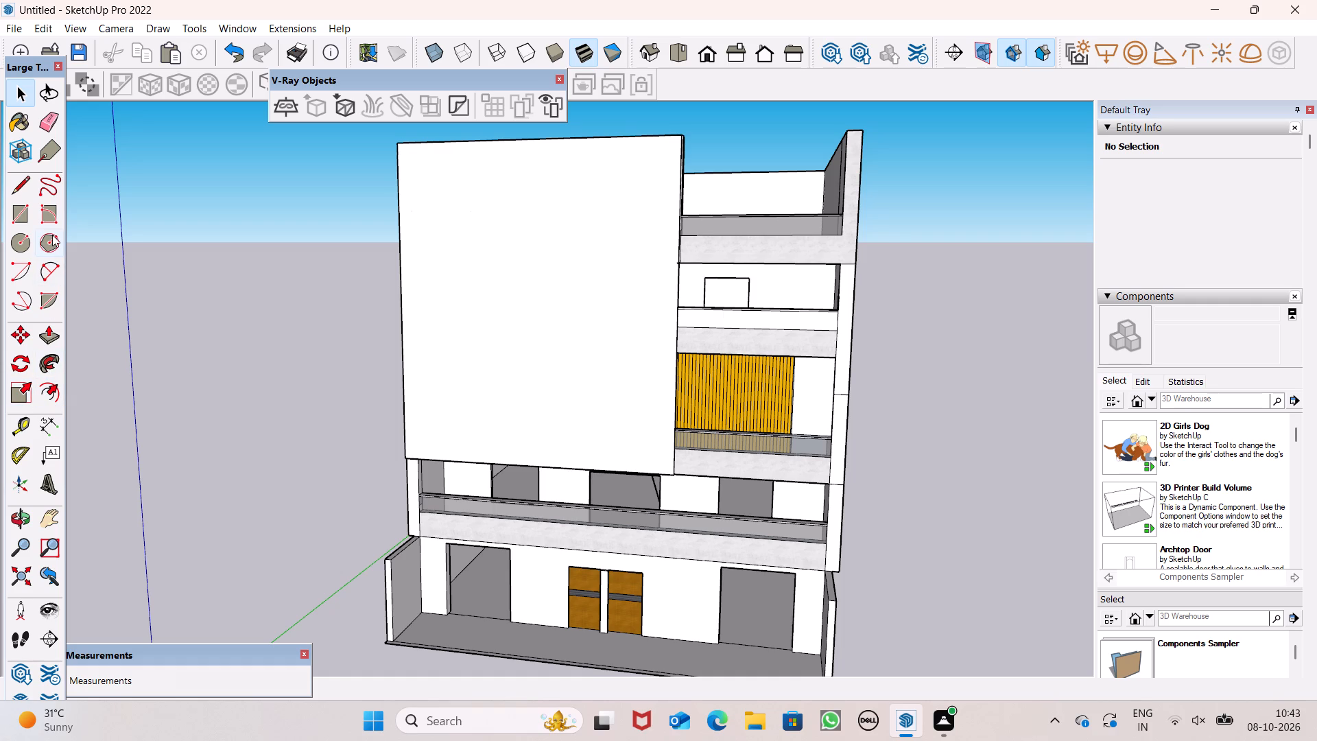
left_click(44, 271)
left_click(486, 461)
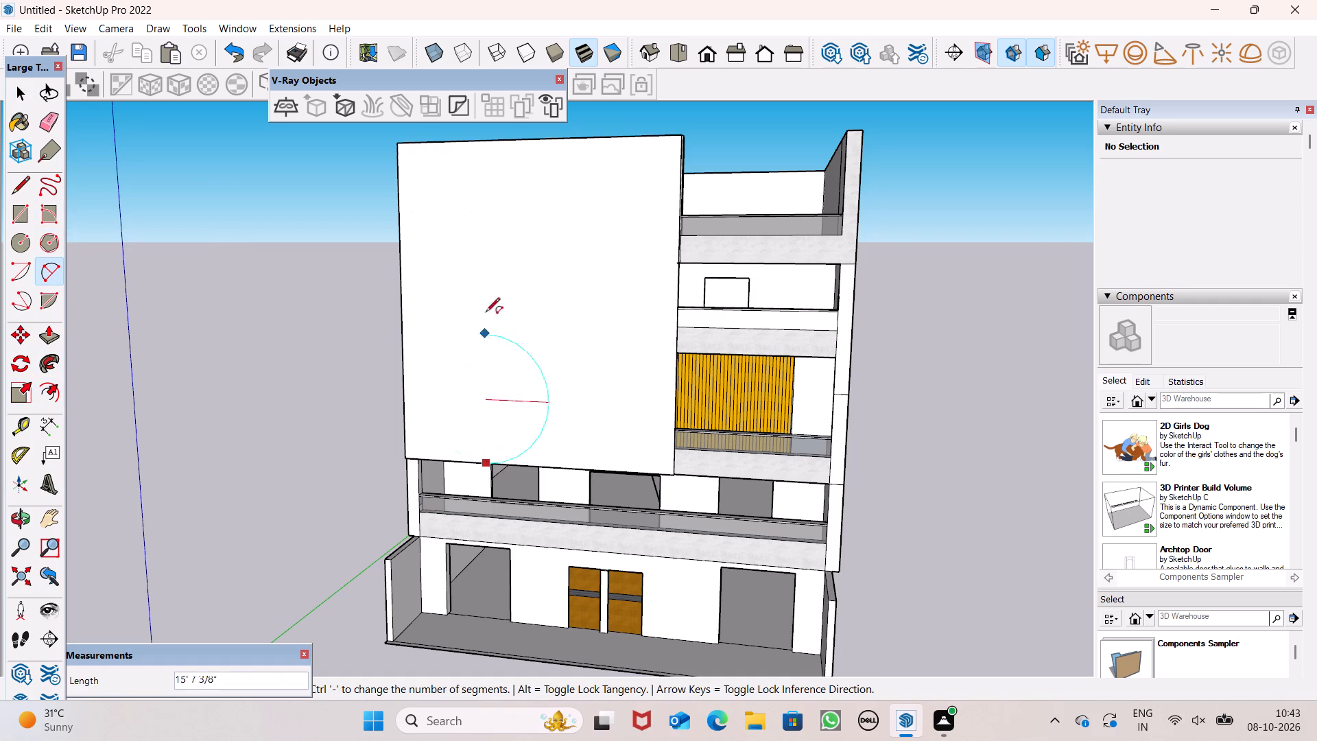
left_click(679, 212)
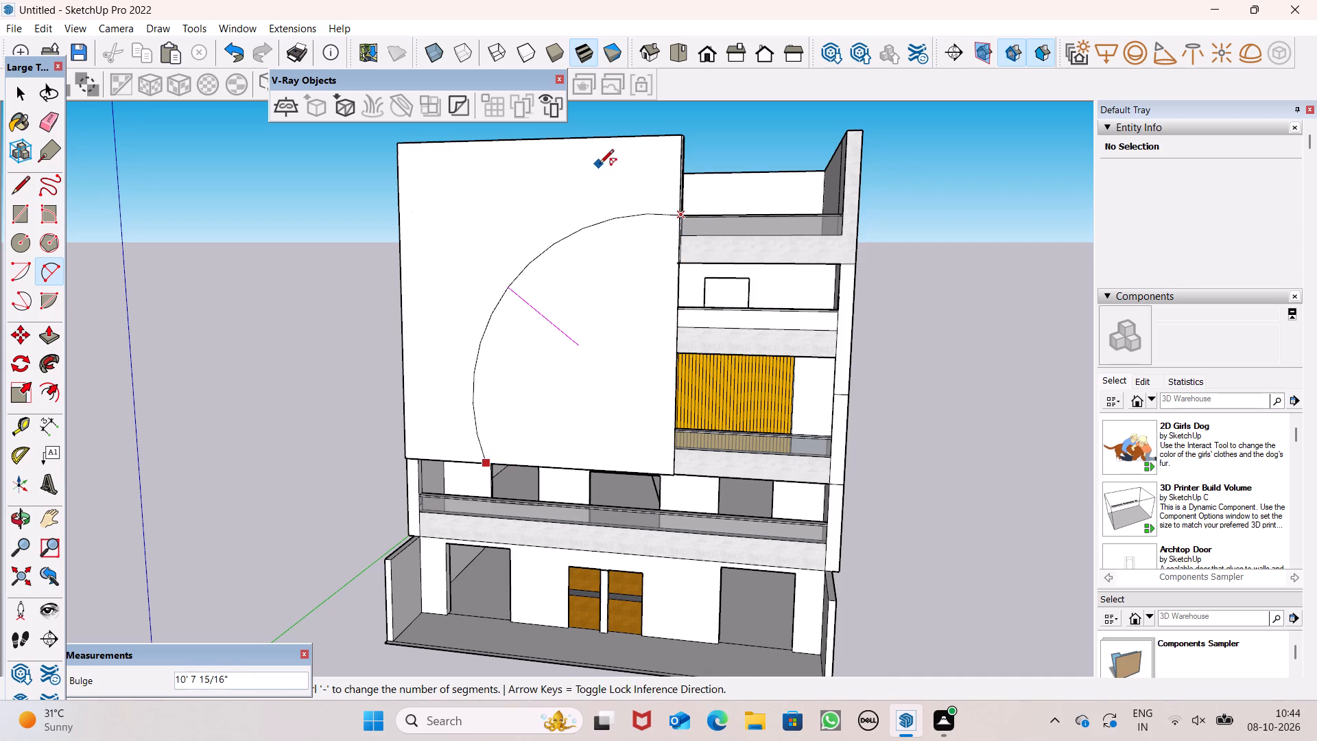
left_click(596, 163)
key("space")
scroll(540, 210, "down", 4)
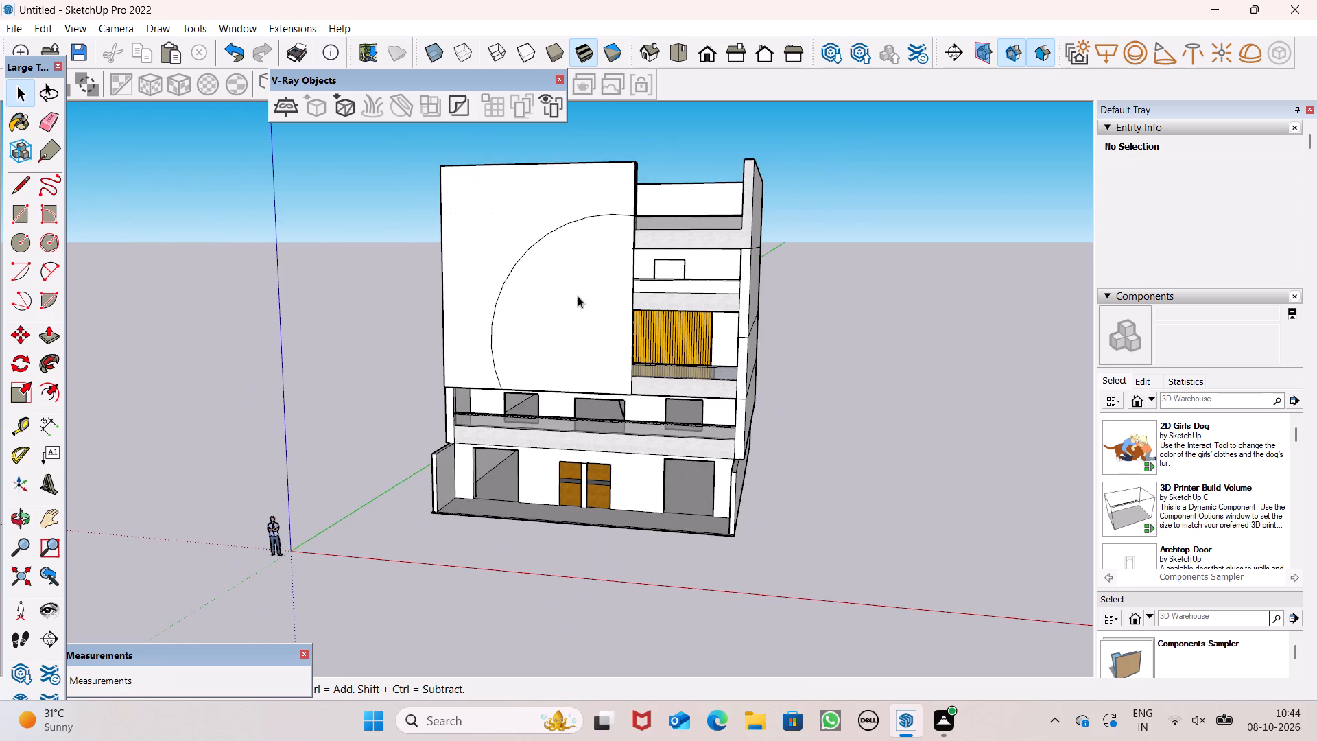
Erase the raised panel's vertical and bottom edges at its inner lower corner to cut away the front face inside the arc.
middle_click_drag(578, 319, 254, 338)
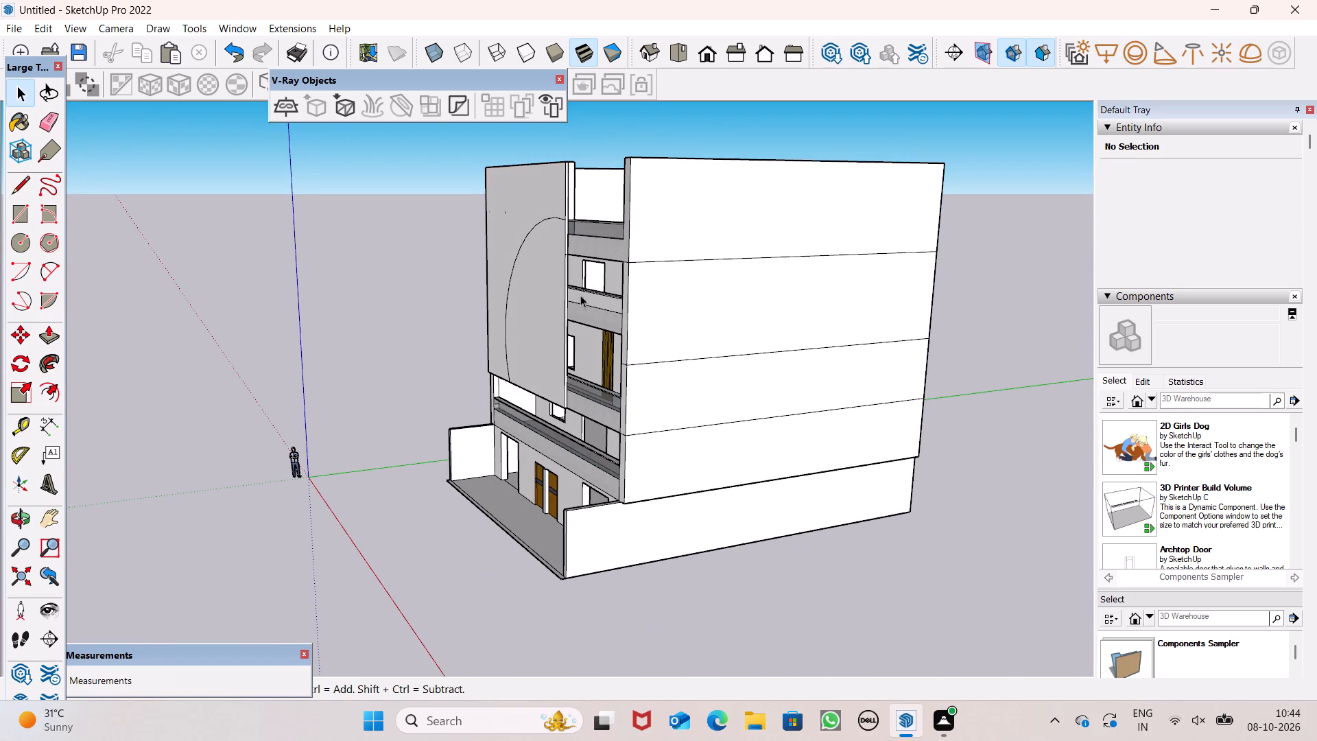
scroll(562, 228, "up", 3)
middle_click_drag(553, 381, 509, 332)
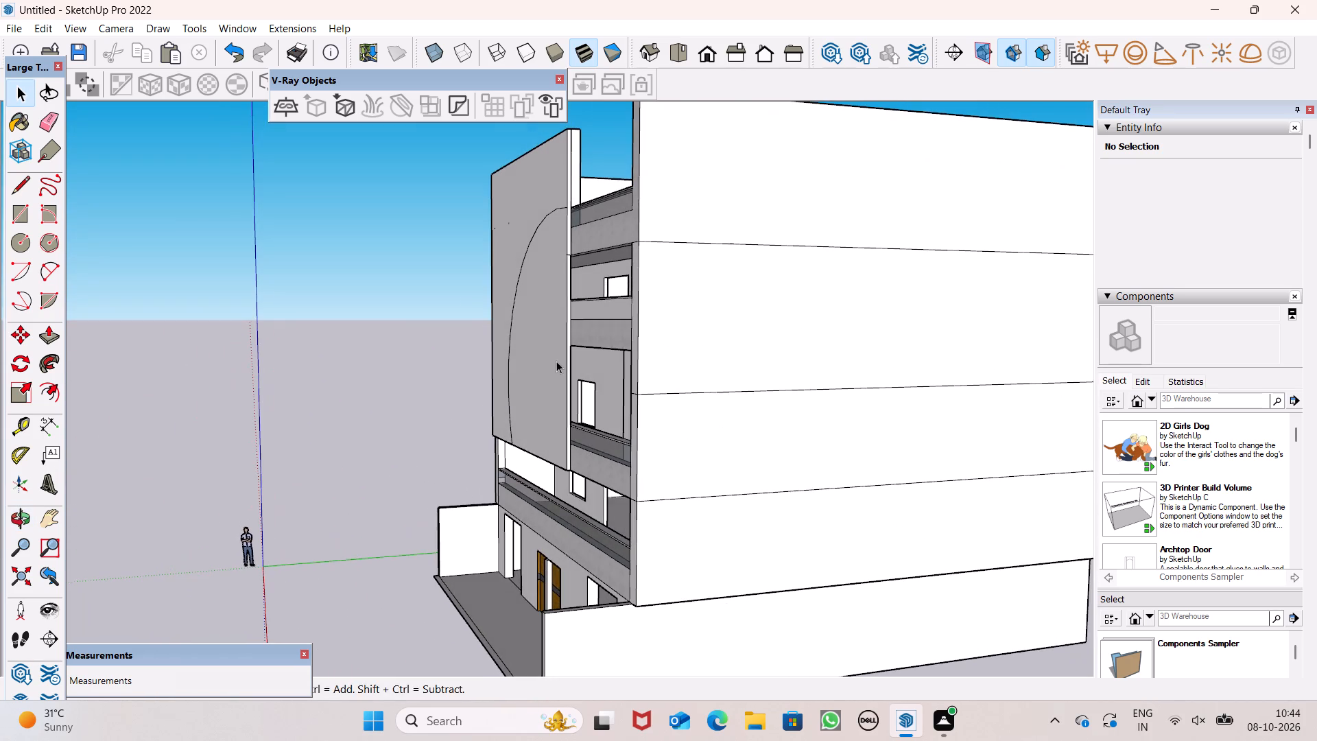
middle_click_drag(558, 382, 626, 379)
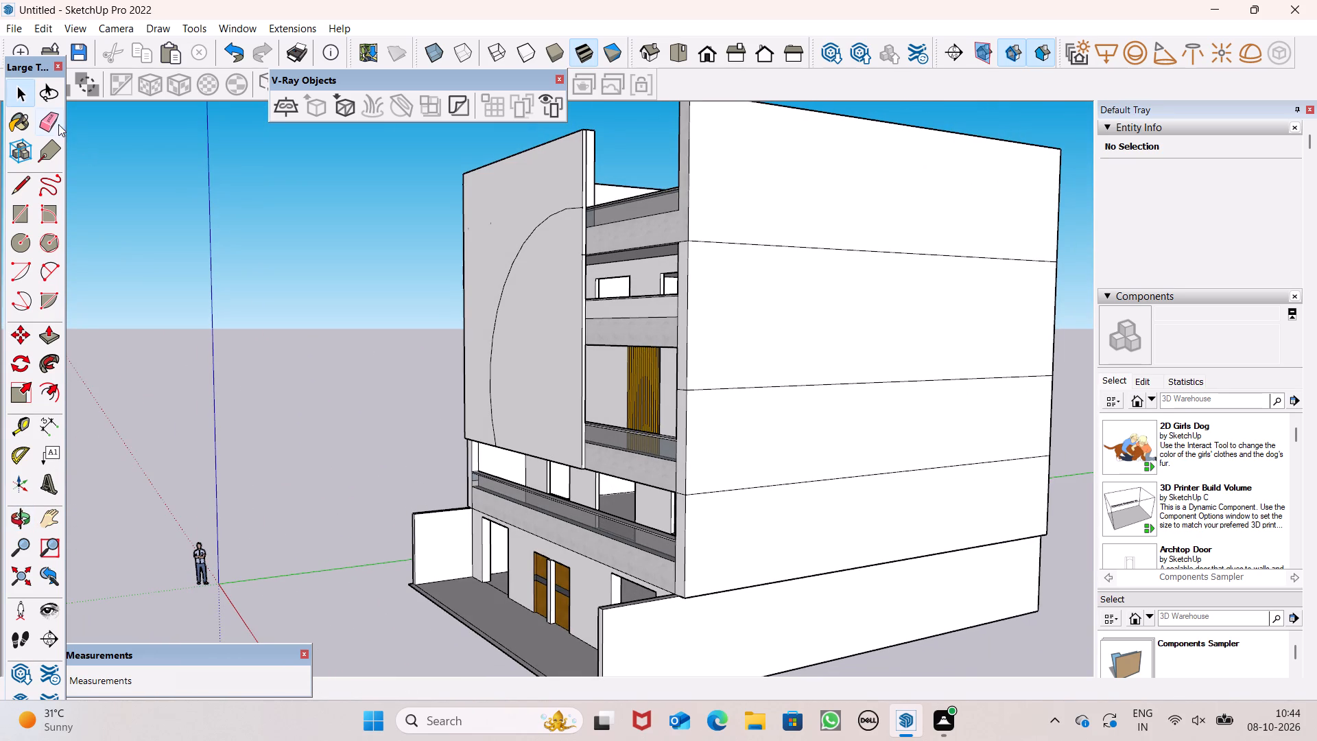
left_click(58, 124)
scroll(643, 531, "up", 6)
scroll(543, 420, "up", 4)
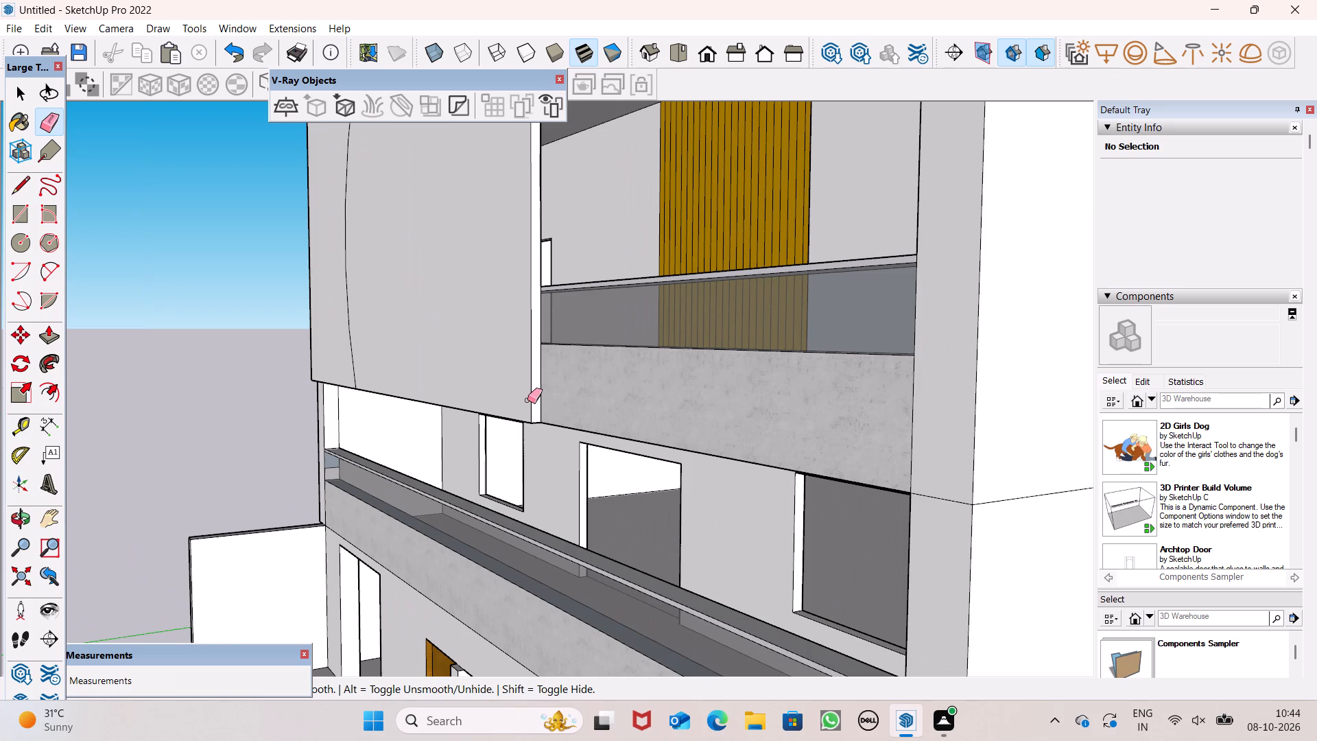
left_click_drag(534, 394, 513, 416)
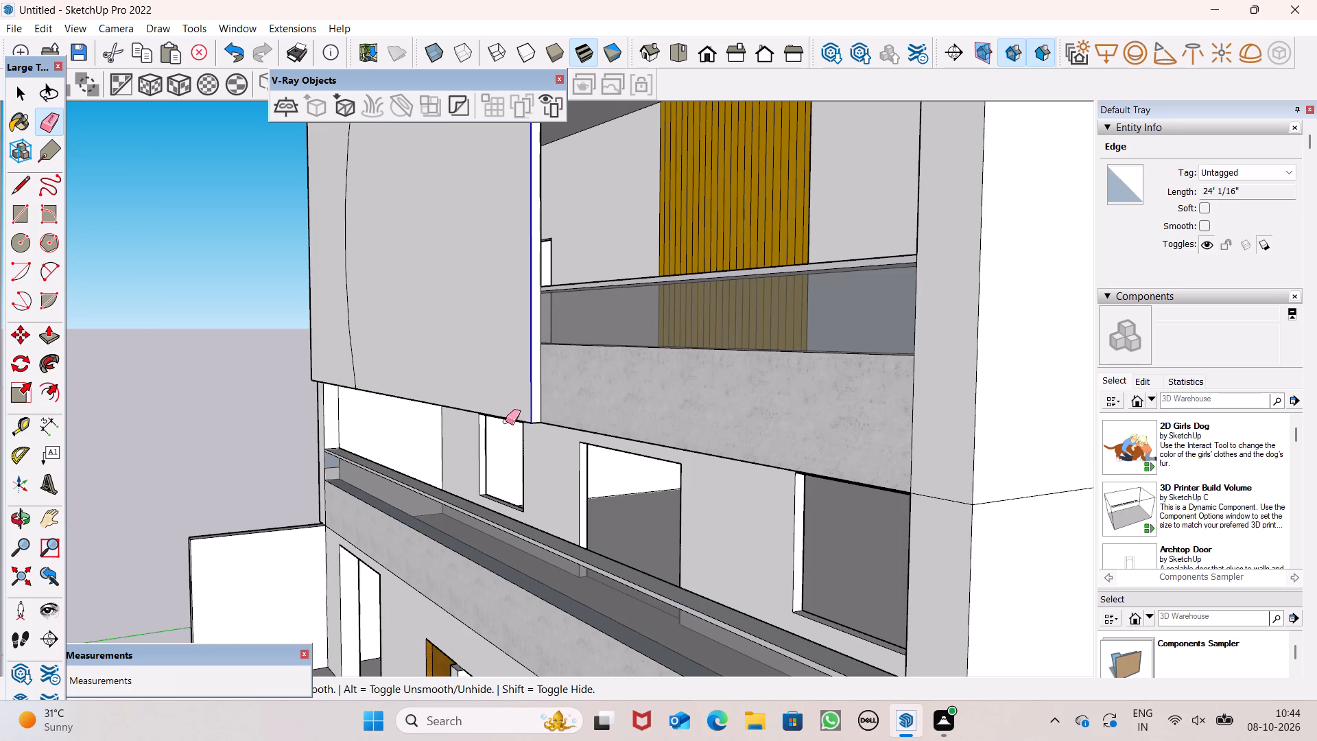
Erase the panel's leftover rear vertical edges where they cross the upper floors' walls and balcony bands within the arc opening.
middle_click_drag(514, 446, 560, 463)
scroll(533, 386, "down", 7)
scroll(549, 413, "up", 1)
scroll(589, 387, "down", 2)
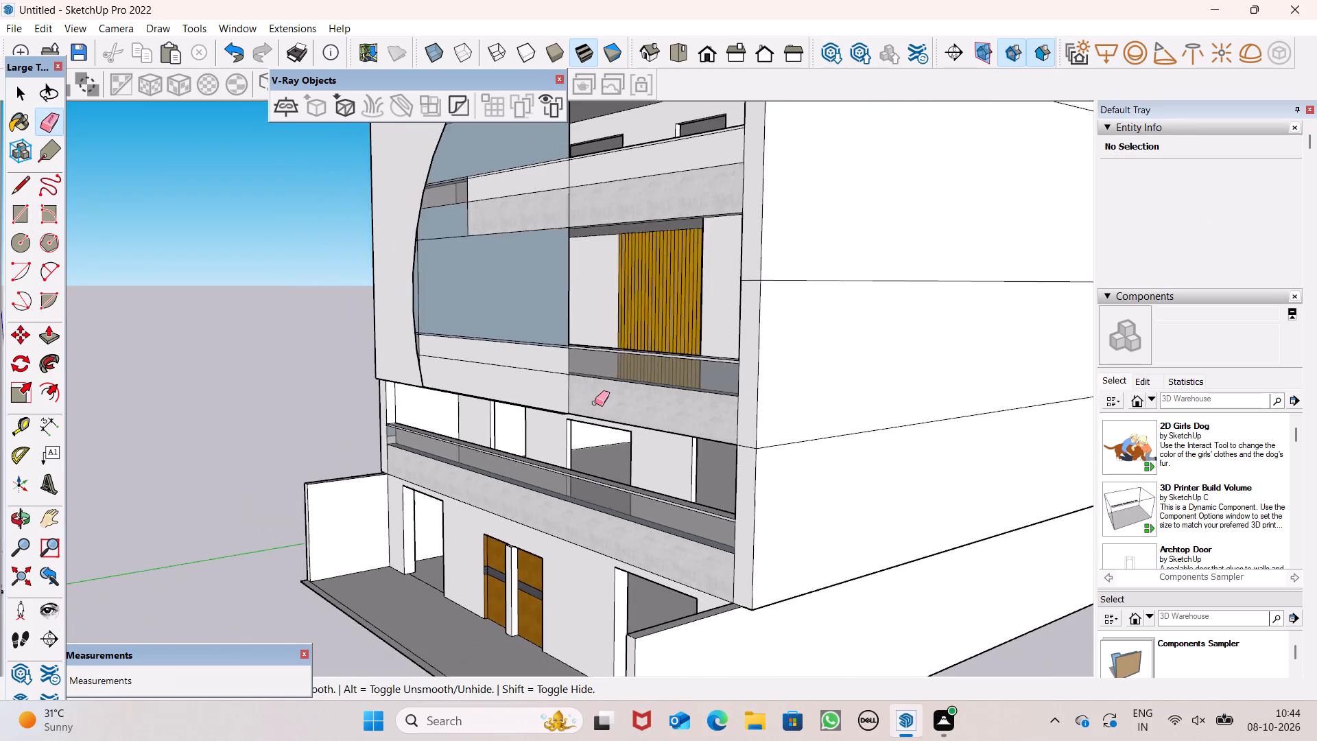
scroll(595, 403, "down", 9)
middle_click_drag(608, 409, 683, 404)
scroll(562, 364, "up", 7)
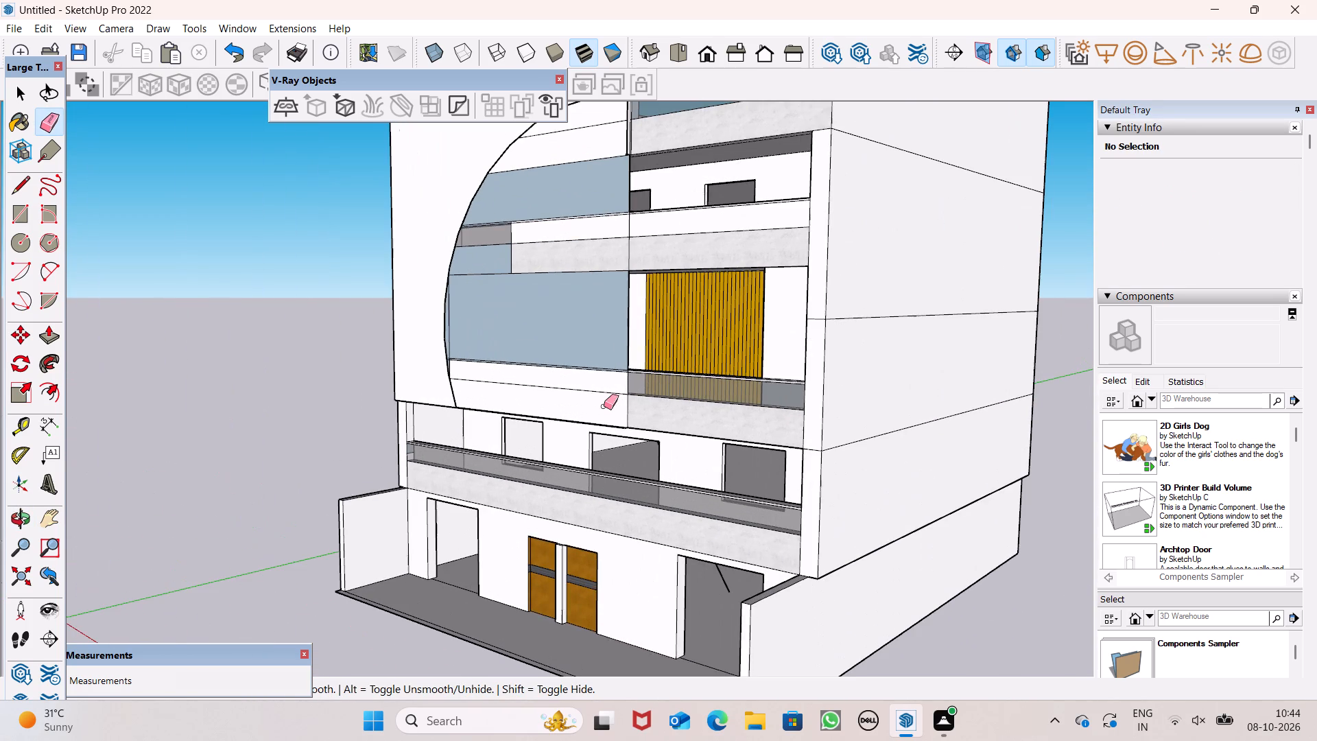
left_click_drag(632, 351, 622, 351)
middle_click_drag(642, 462, 696, 513)
left_click(650, 186)
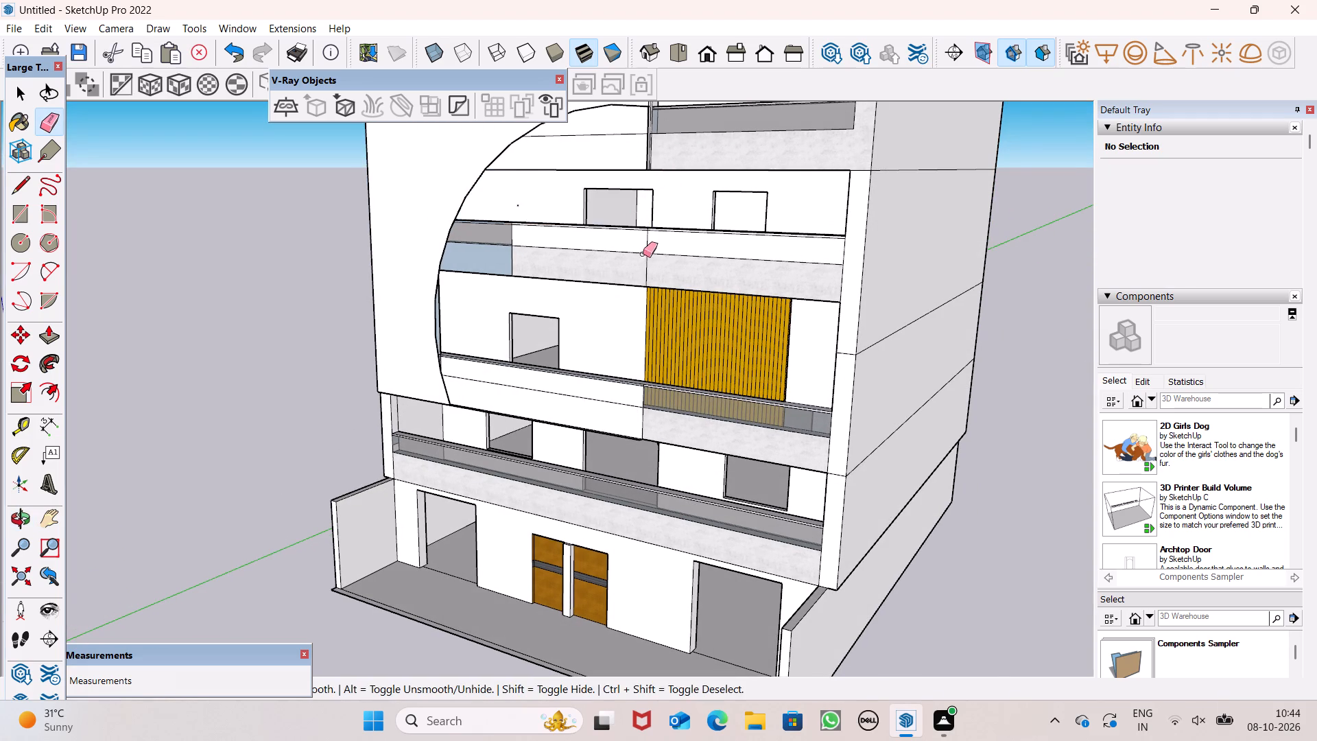
scroll(645, 277, "up", 4)
left_click_drag(653, 270, 639, 261)
left_click(648, 225)
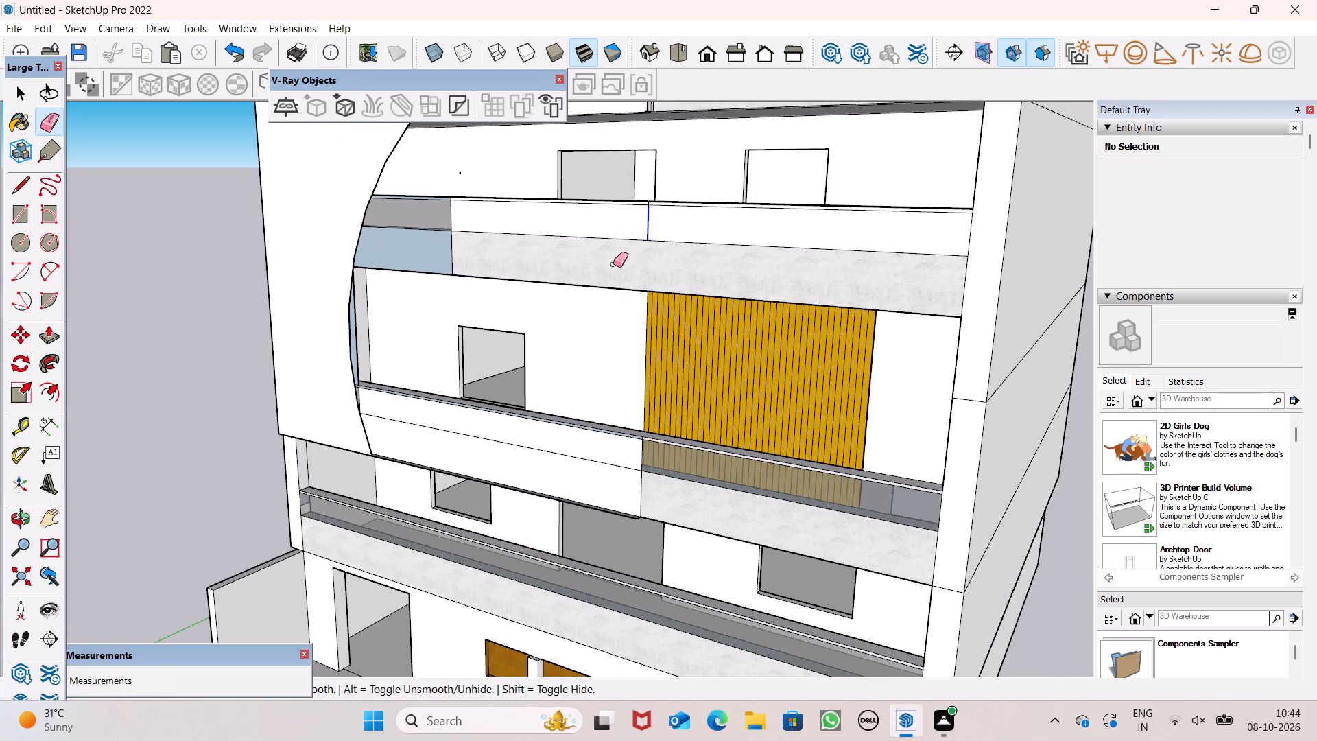
Erase the leftover vertical edge on the lower balcony's band and the panel's remaining narrow bottom strip inside the arc.
scroll(632, 504, "up", 1)
scroll(632, 503, "down", 1)
scroll(632, 503, "up", 1)
left_click(642, 497)
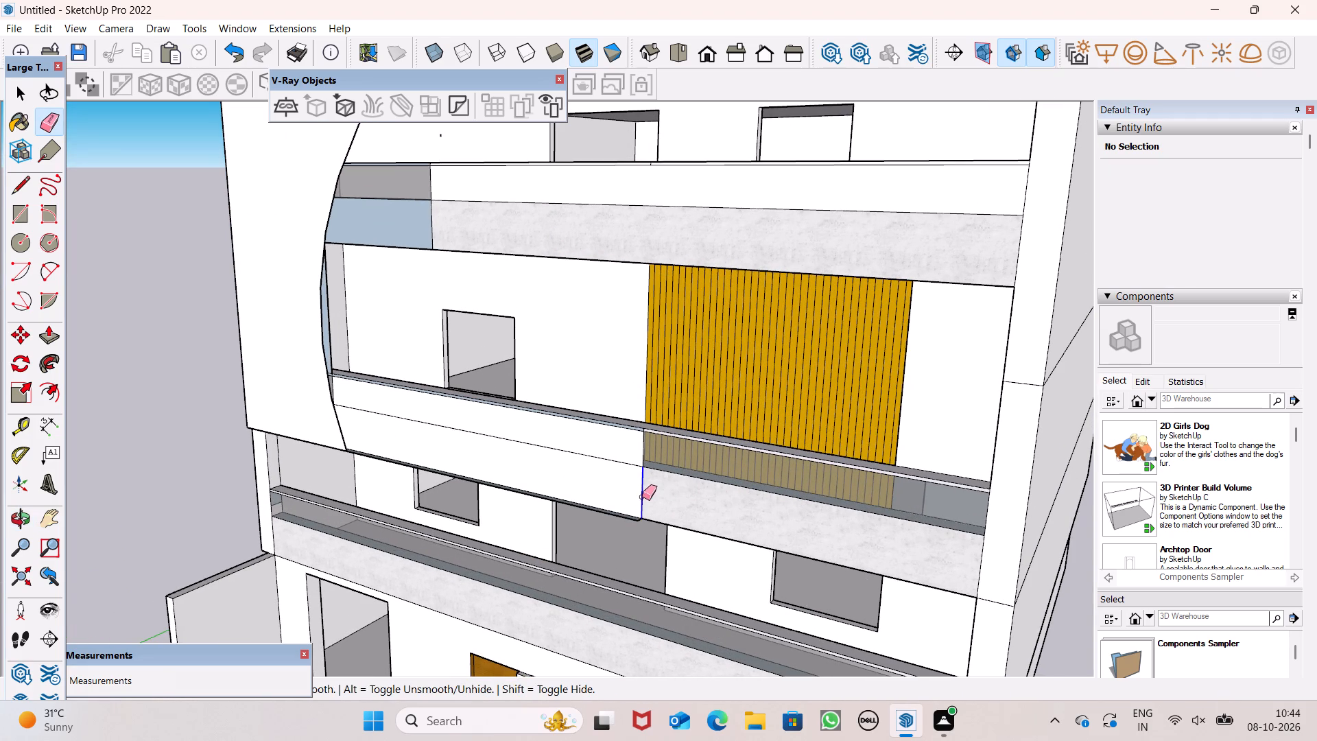
middle_click(610, 539)
scroll(610, 539, "up", 4)
middle_click_drag(650, 531, 525, 594)
scroll(454, 622, "up", 2)
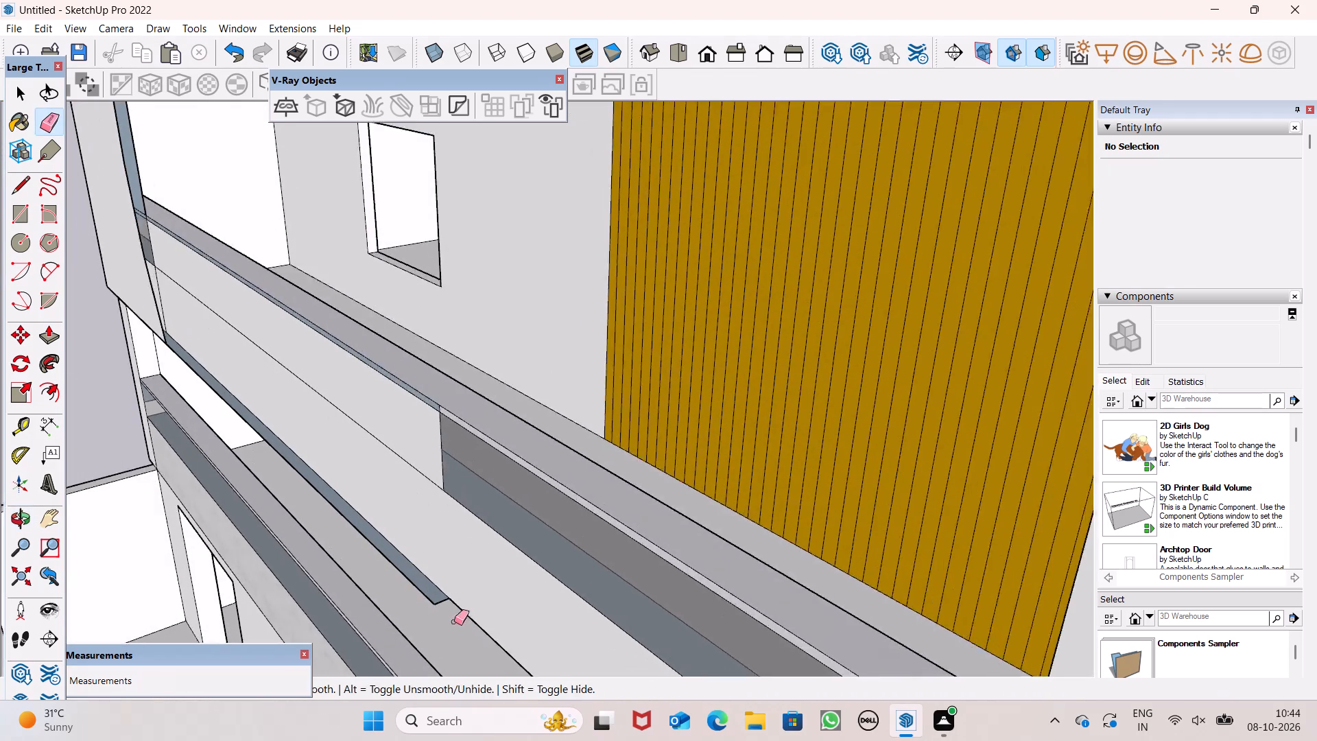
scroll(454, 622, "up", 4)
left_click_drag(415, 550, 380, 543)
scroll(488, 553, "down", 4)
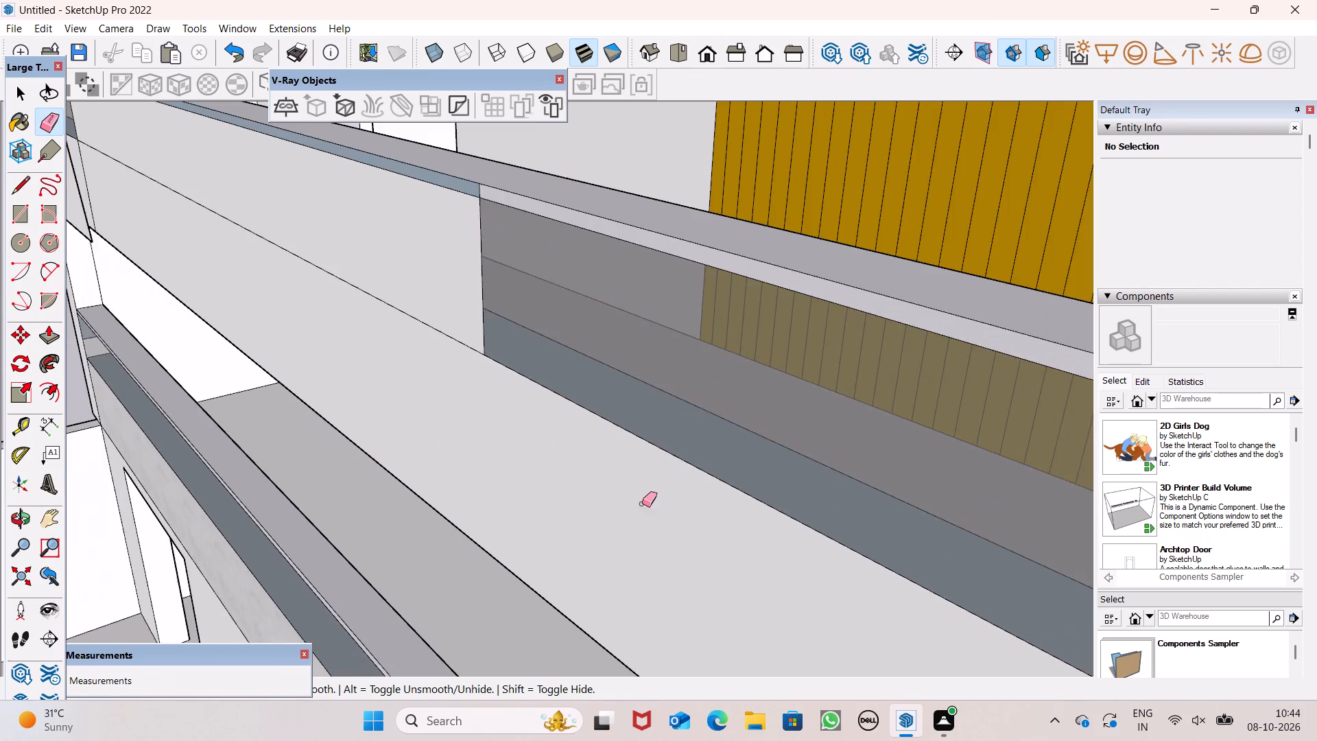
Examine the raised panel's curved cut-out and the floors behind it from the side and front for leftover geometry.
scroll(642, 504, "down", 8)
scroll(624, 447, "down", 12)
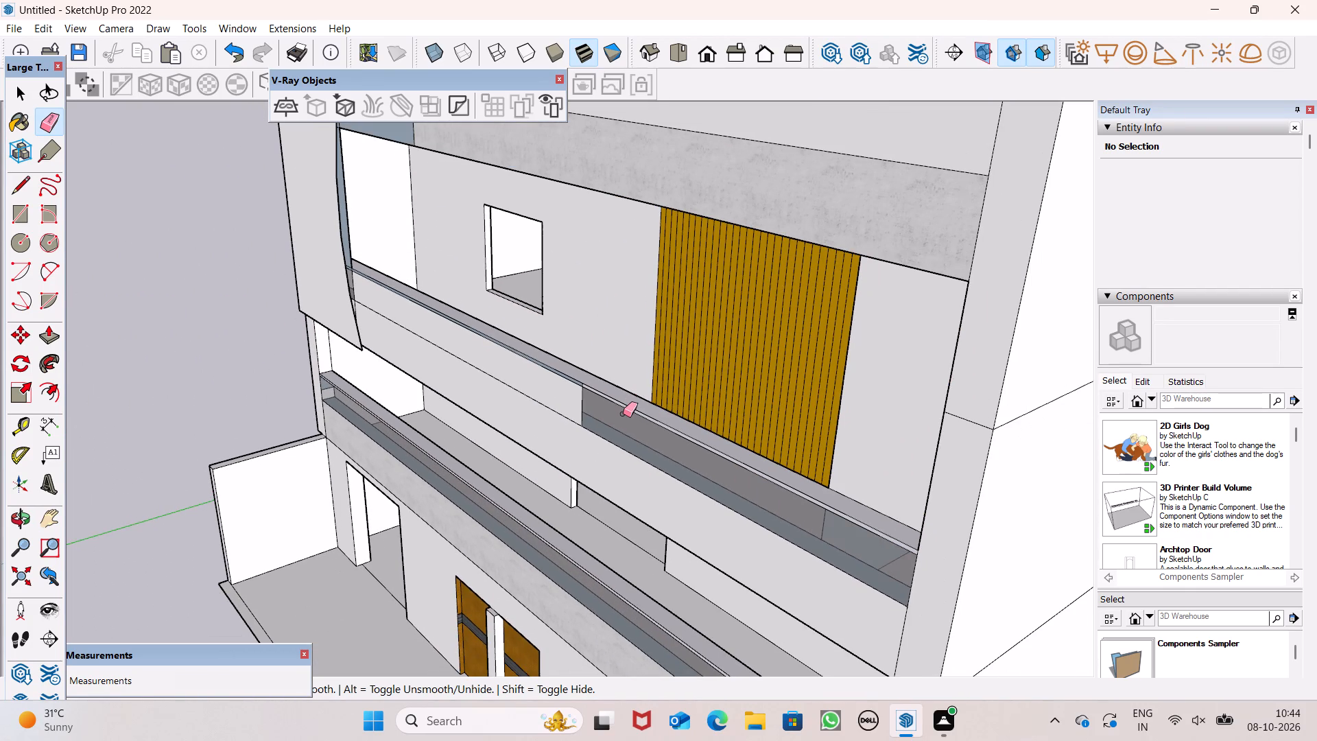
middle_click_drag(591, 414, 403, 381)
scroll(403, 381, "up", 1)
scroll(506, 317, "down", 5)
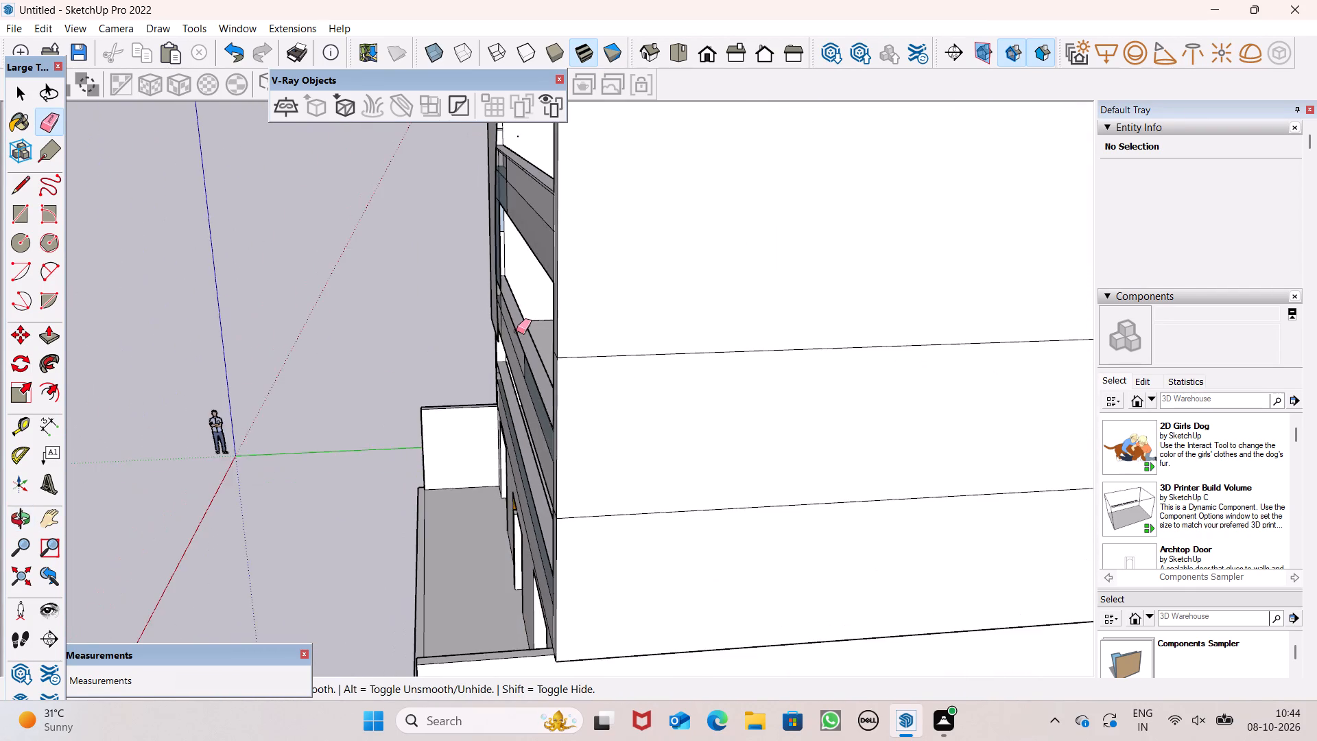
scroll(518, 334, "down", 4)
scroll(484, 259, "down", 2)
scroll(484, 259, "up", 1)
middle_click_drag(512, 279, 756, 296)
scroll(451, 282, "down", 3)
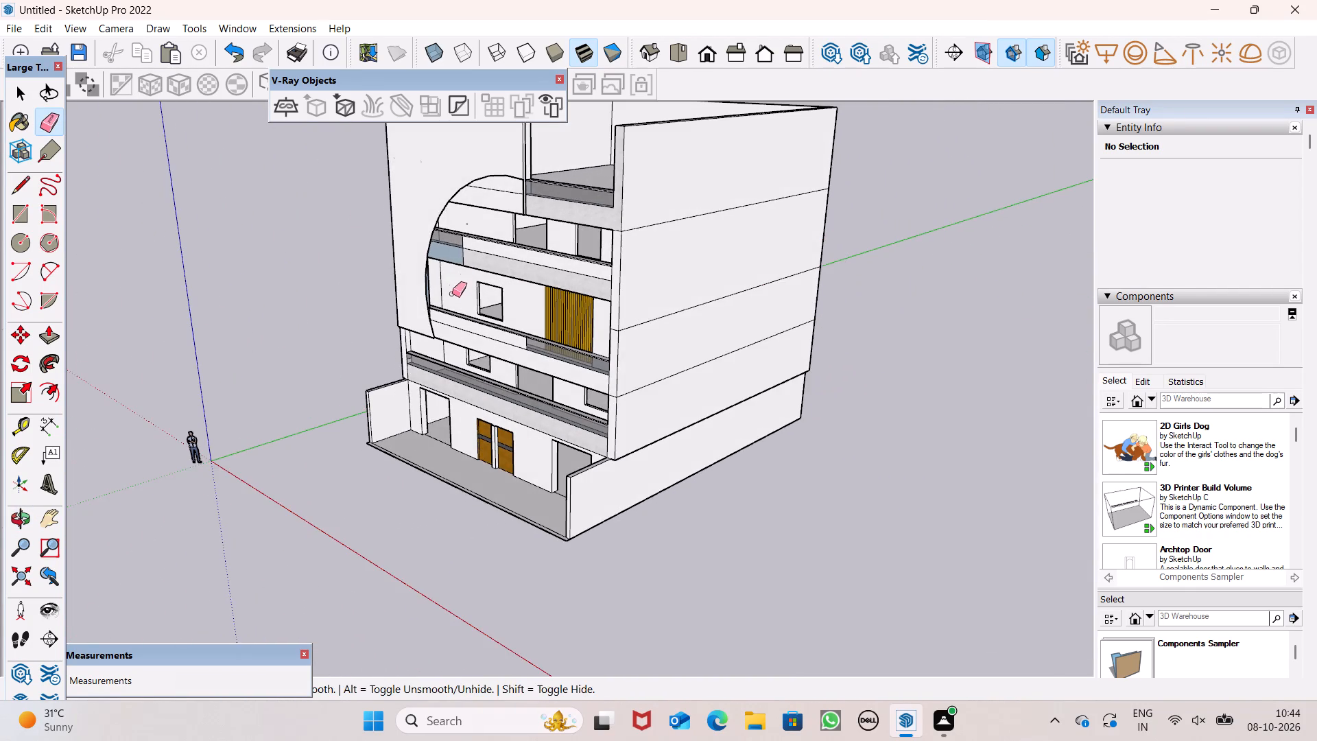
scroll(443, 191, "up", 4)
scroll(501, 137, "down", 1)
scroll(506, 147, "up", 1)
scroll(525, 242, "down", 1)
middle_click_drag(523, 242, 754, 142)
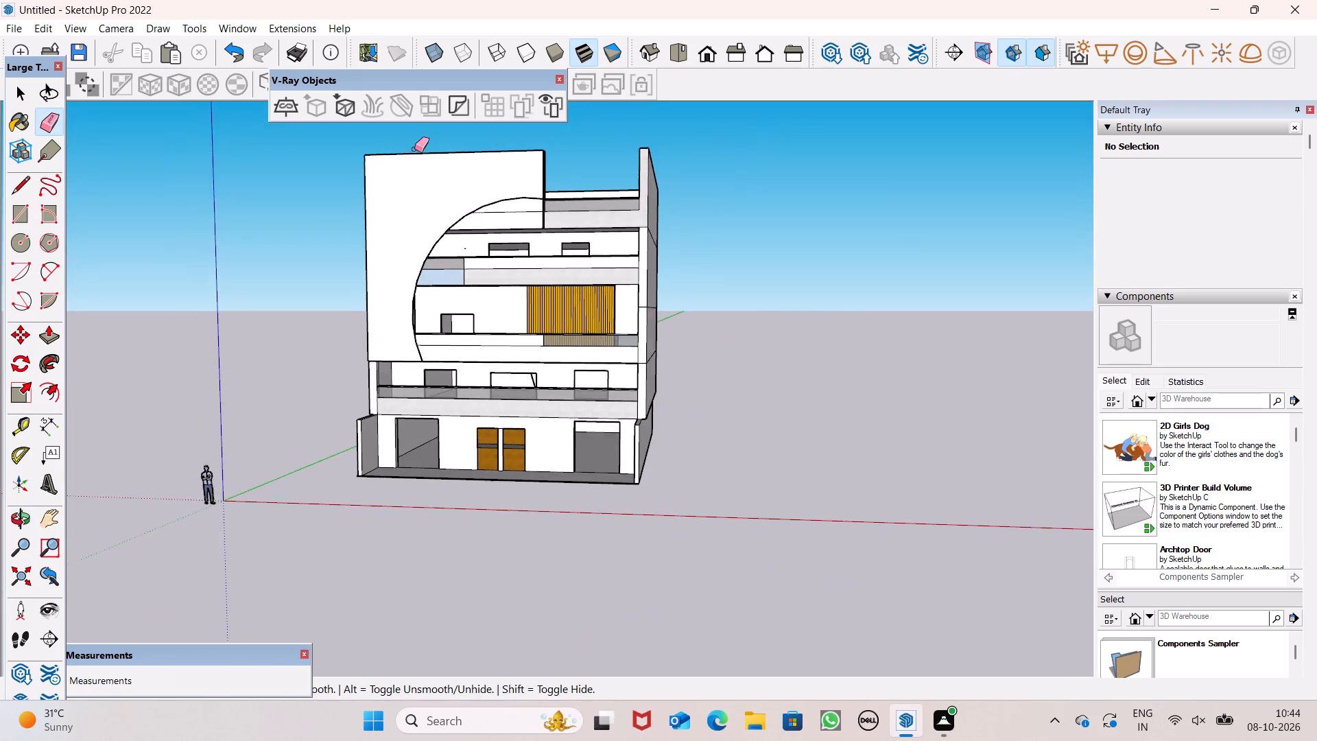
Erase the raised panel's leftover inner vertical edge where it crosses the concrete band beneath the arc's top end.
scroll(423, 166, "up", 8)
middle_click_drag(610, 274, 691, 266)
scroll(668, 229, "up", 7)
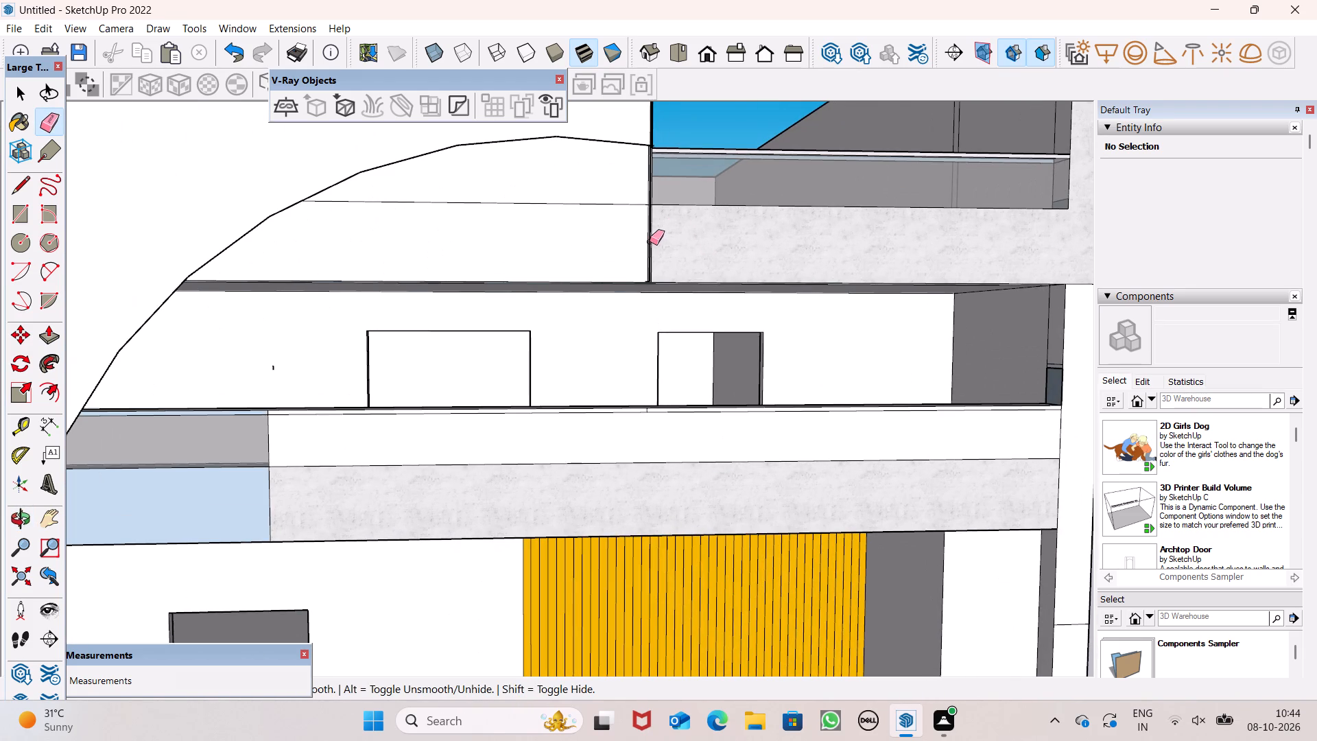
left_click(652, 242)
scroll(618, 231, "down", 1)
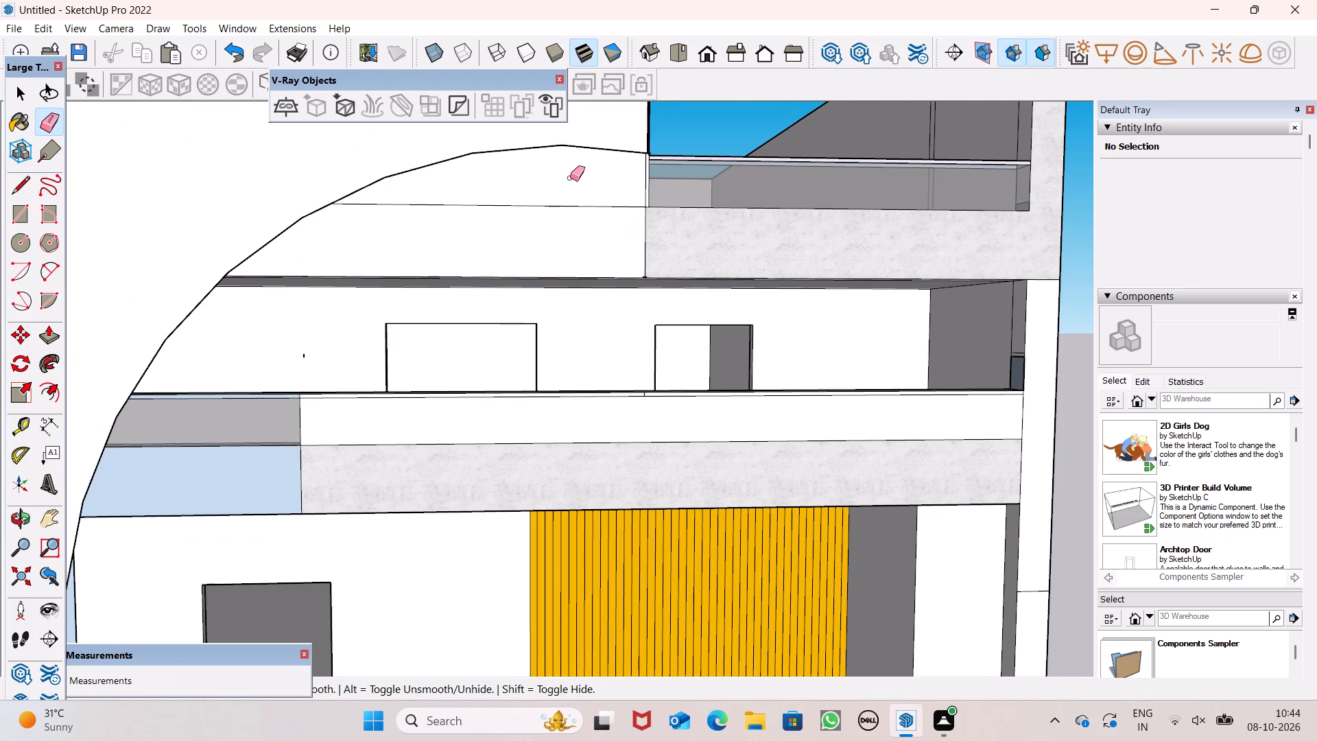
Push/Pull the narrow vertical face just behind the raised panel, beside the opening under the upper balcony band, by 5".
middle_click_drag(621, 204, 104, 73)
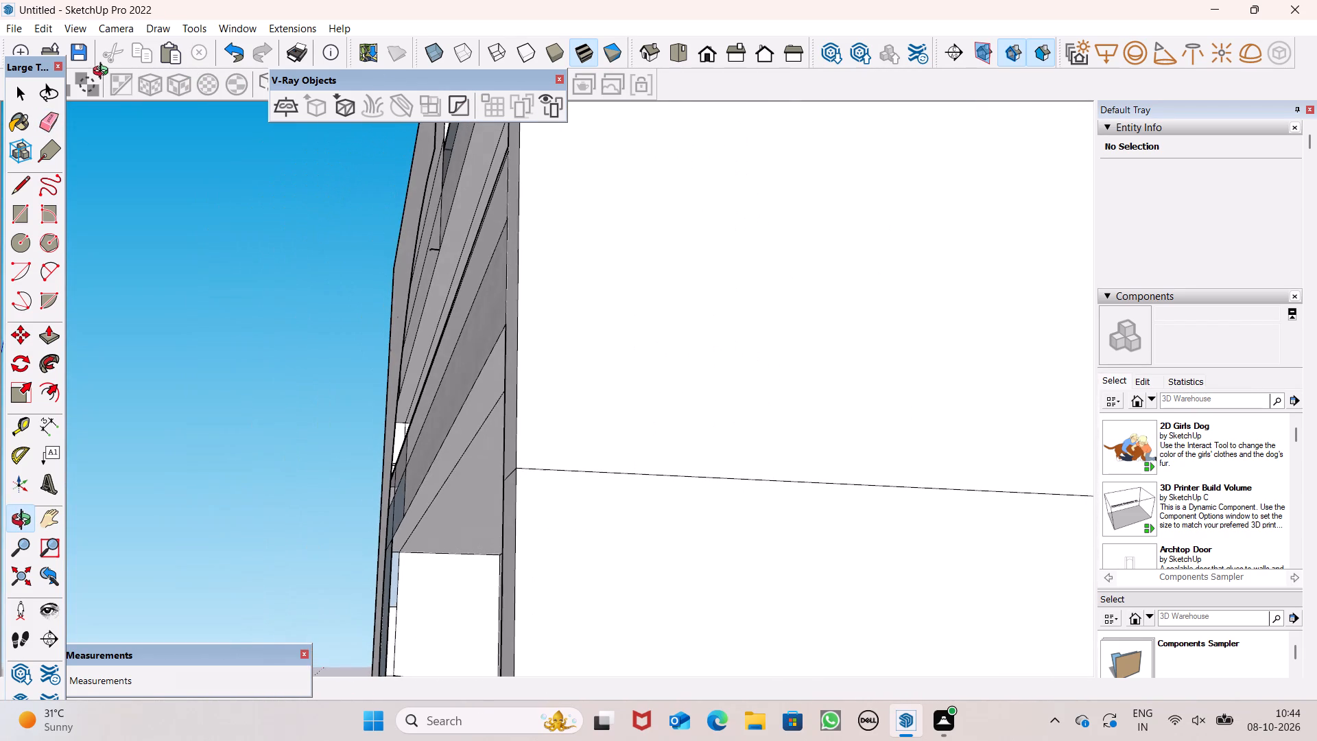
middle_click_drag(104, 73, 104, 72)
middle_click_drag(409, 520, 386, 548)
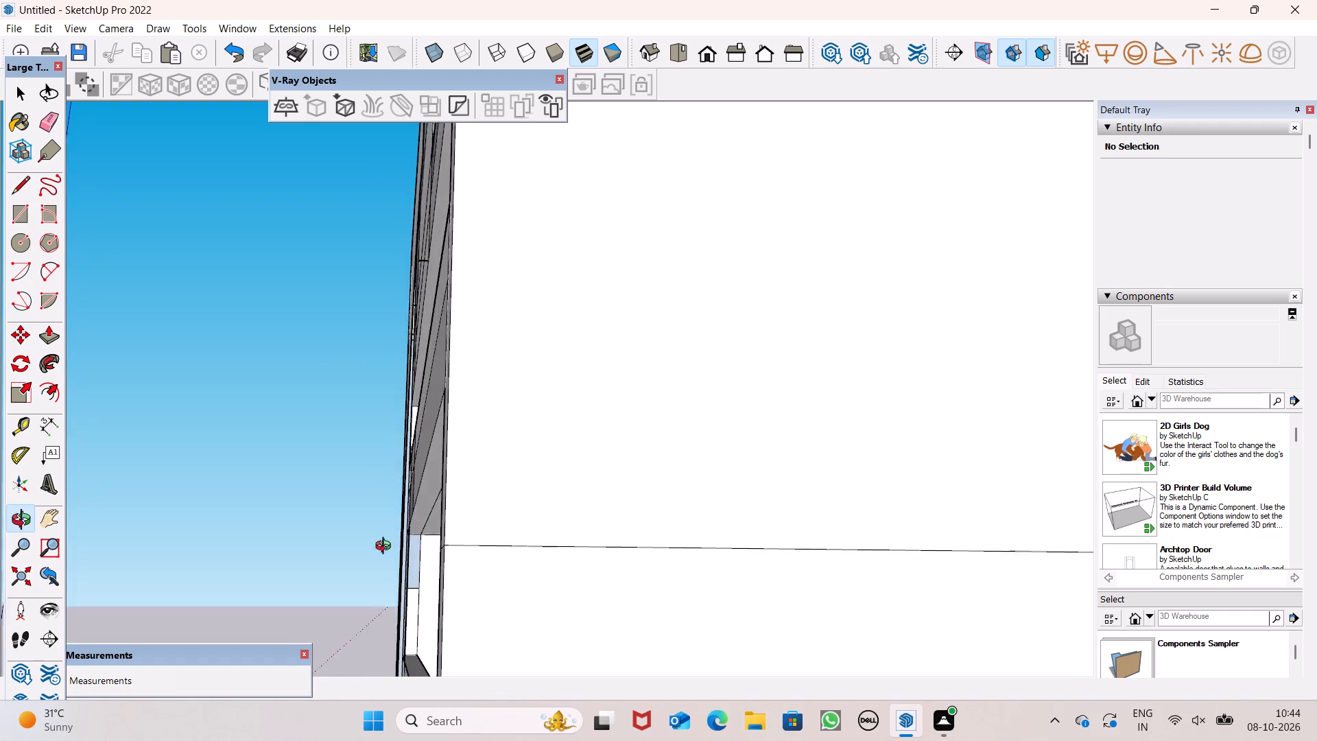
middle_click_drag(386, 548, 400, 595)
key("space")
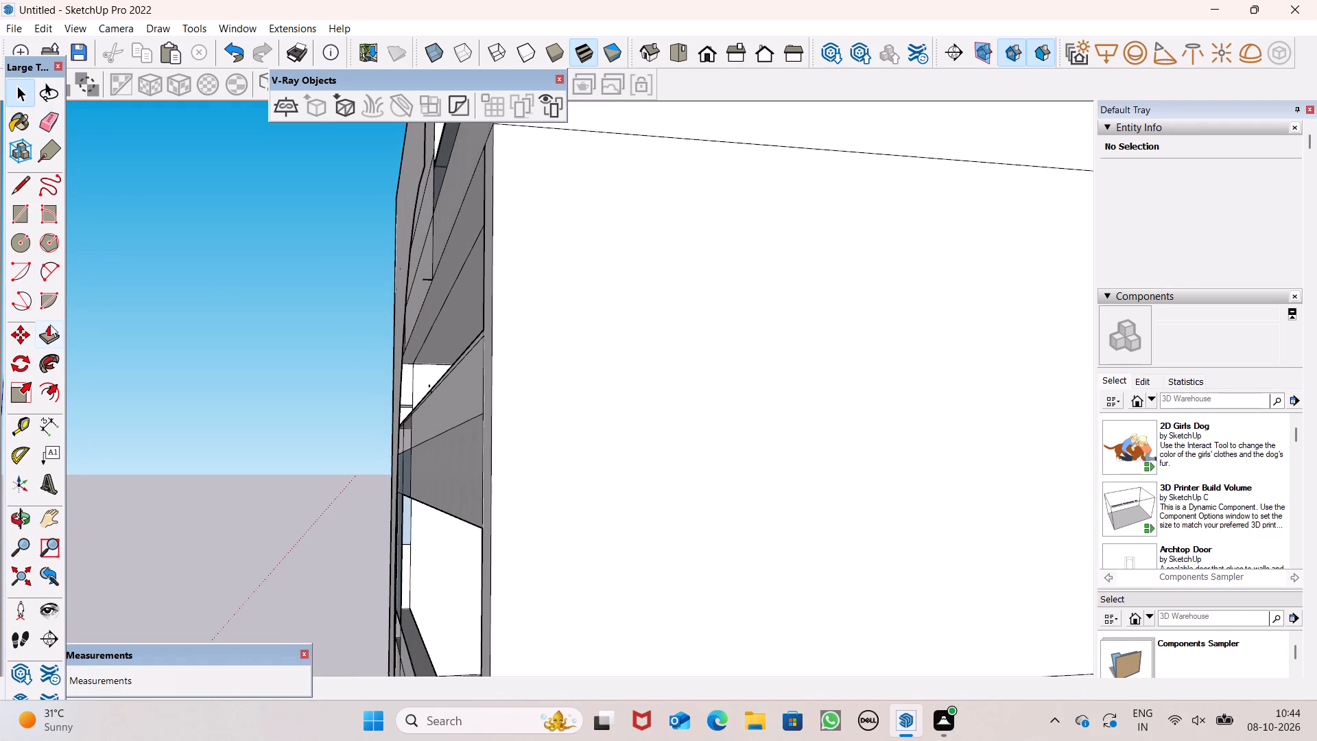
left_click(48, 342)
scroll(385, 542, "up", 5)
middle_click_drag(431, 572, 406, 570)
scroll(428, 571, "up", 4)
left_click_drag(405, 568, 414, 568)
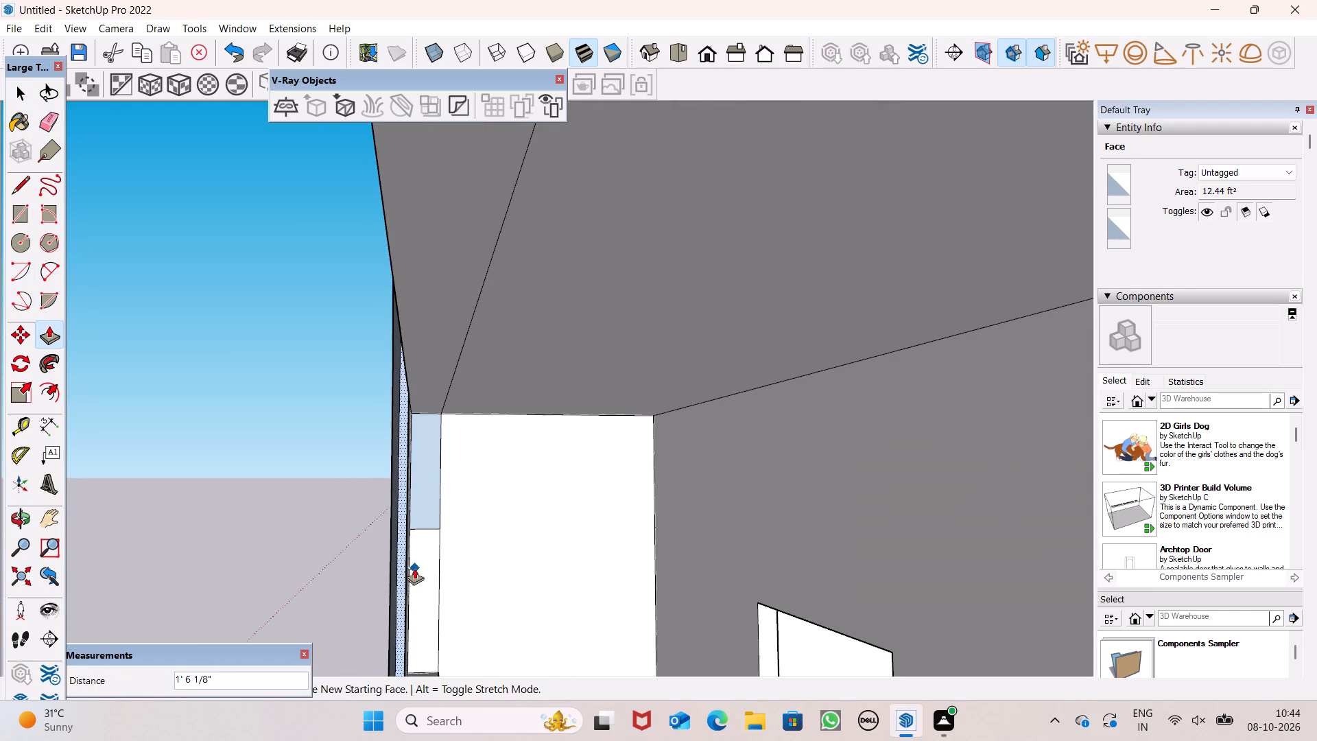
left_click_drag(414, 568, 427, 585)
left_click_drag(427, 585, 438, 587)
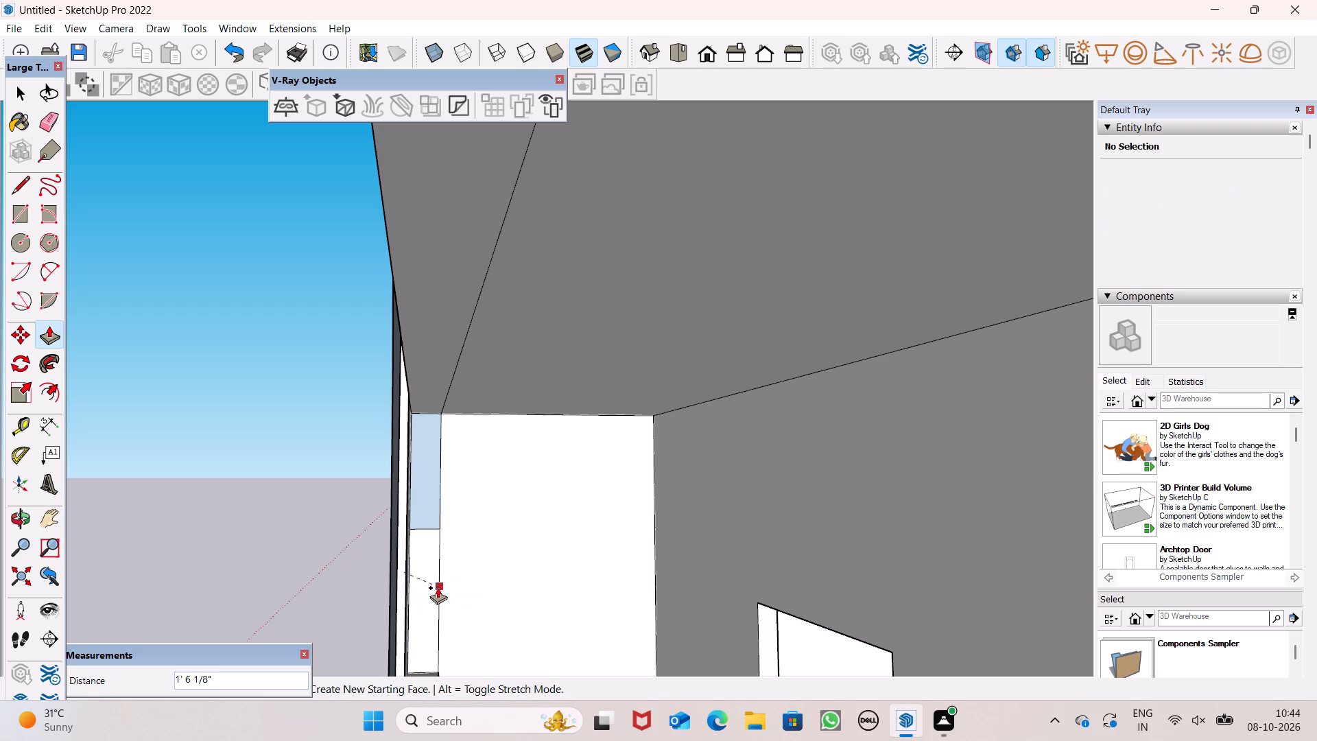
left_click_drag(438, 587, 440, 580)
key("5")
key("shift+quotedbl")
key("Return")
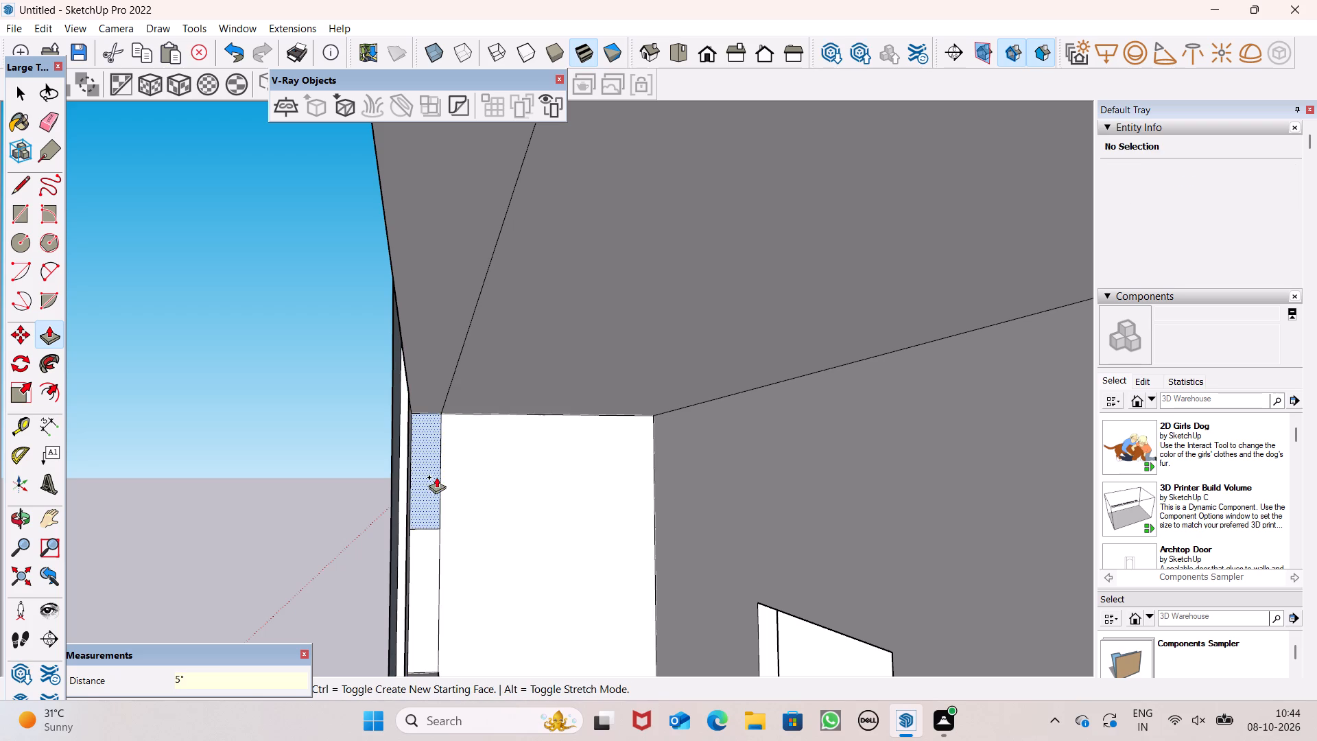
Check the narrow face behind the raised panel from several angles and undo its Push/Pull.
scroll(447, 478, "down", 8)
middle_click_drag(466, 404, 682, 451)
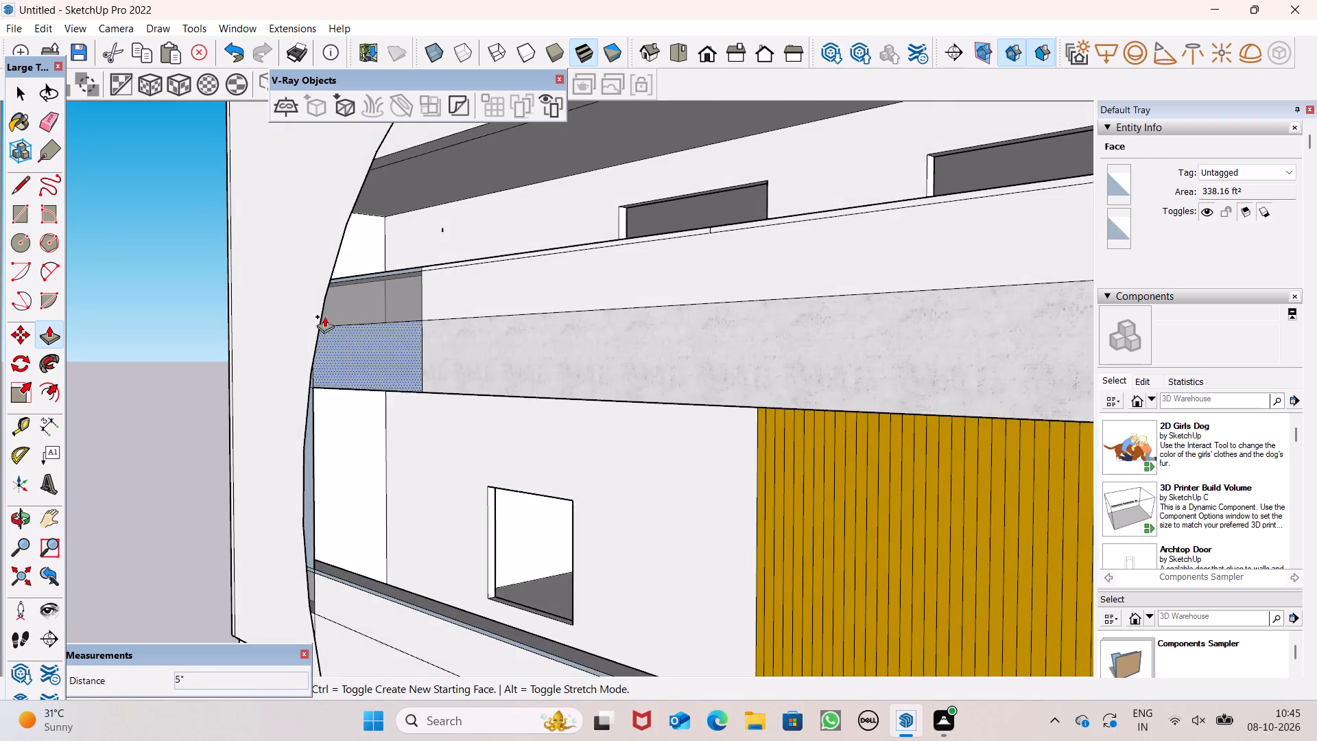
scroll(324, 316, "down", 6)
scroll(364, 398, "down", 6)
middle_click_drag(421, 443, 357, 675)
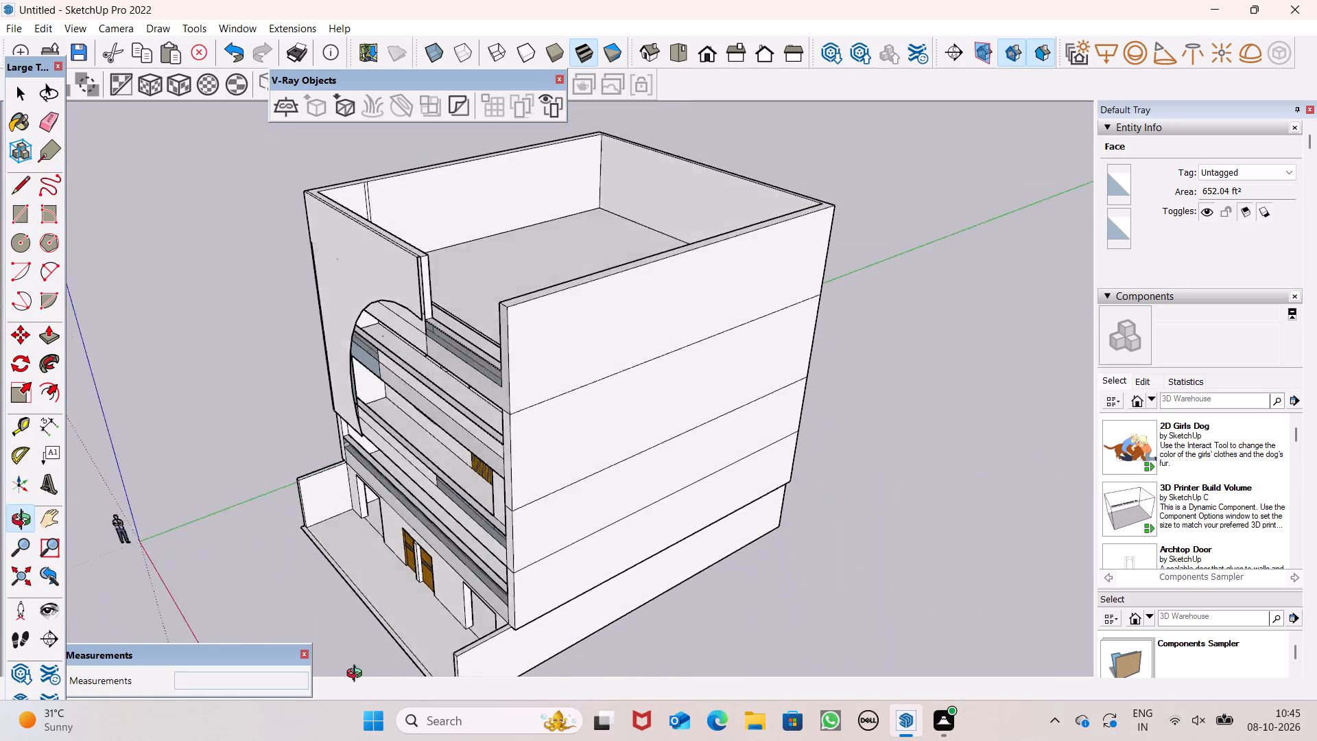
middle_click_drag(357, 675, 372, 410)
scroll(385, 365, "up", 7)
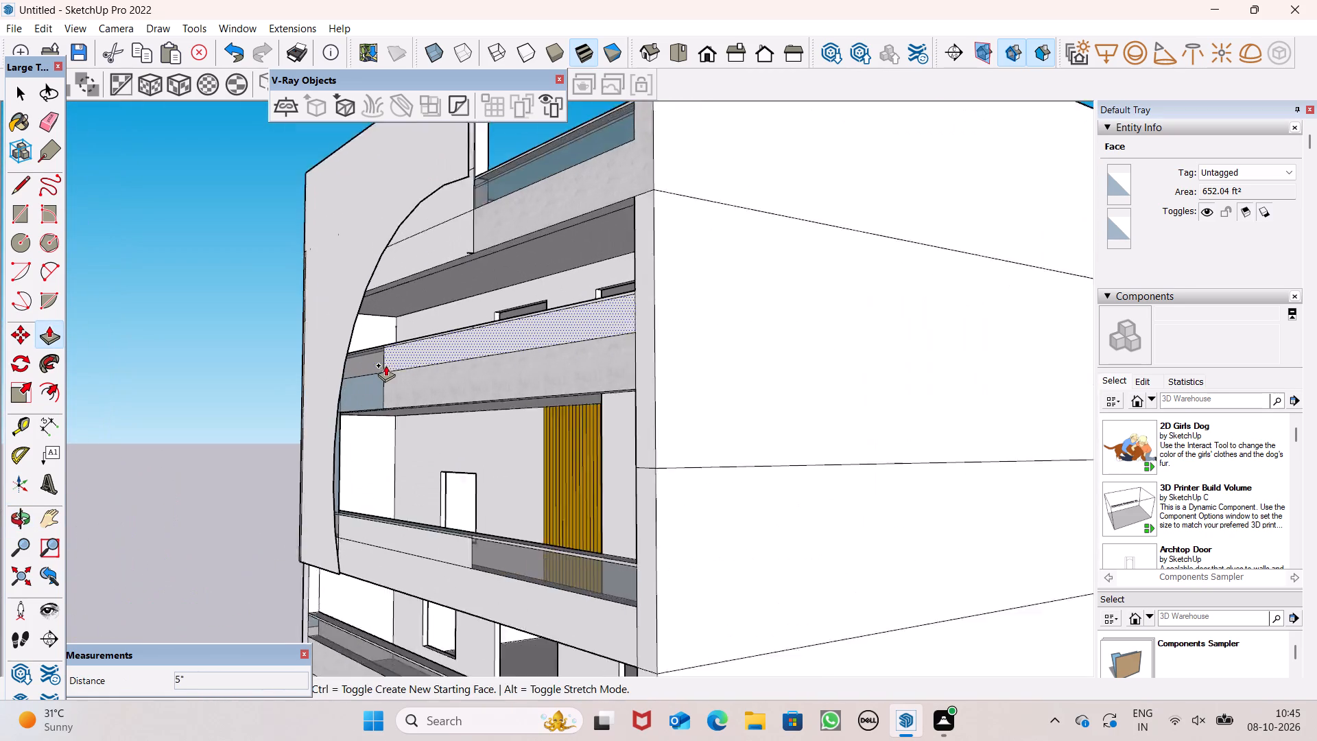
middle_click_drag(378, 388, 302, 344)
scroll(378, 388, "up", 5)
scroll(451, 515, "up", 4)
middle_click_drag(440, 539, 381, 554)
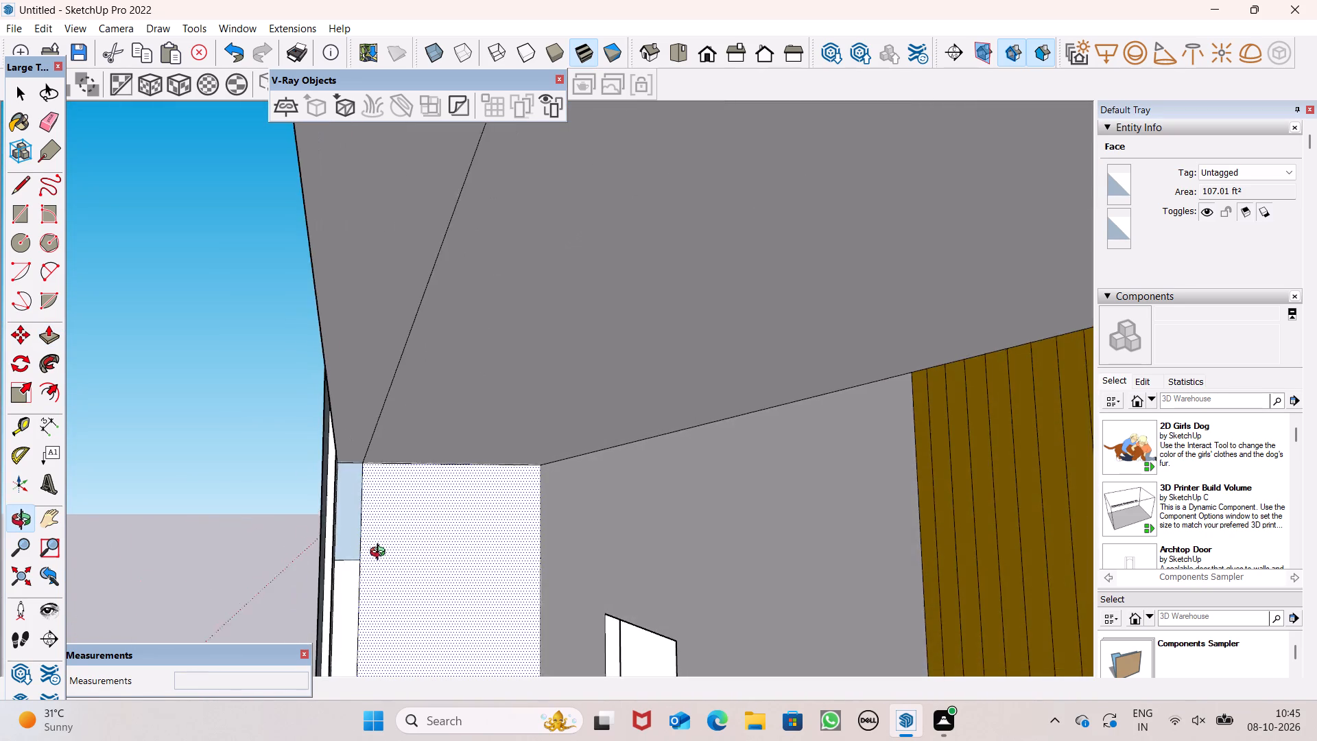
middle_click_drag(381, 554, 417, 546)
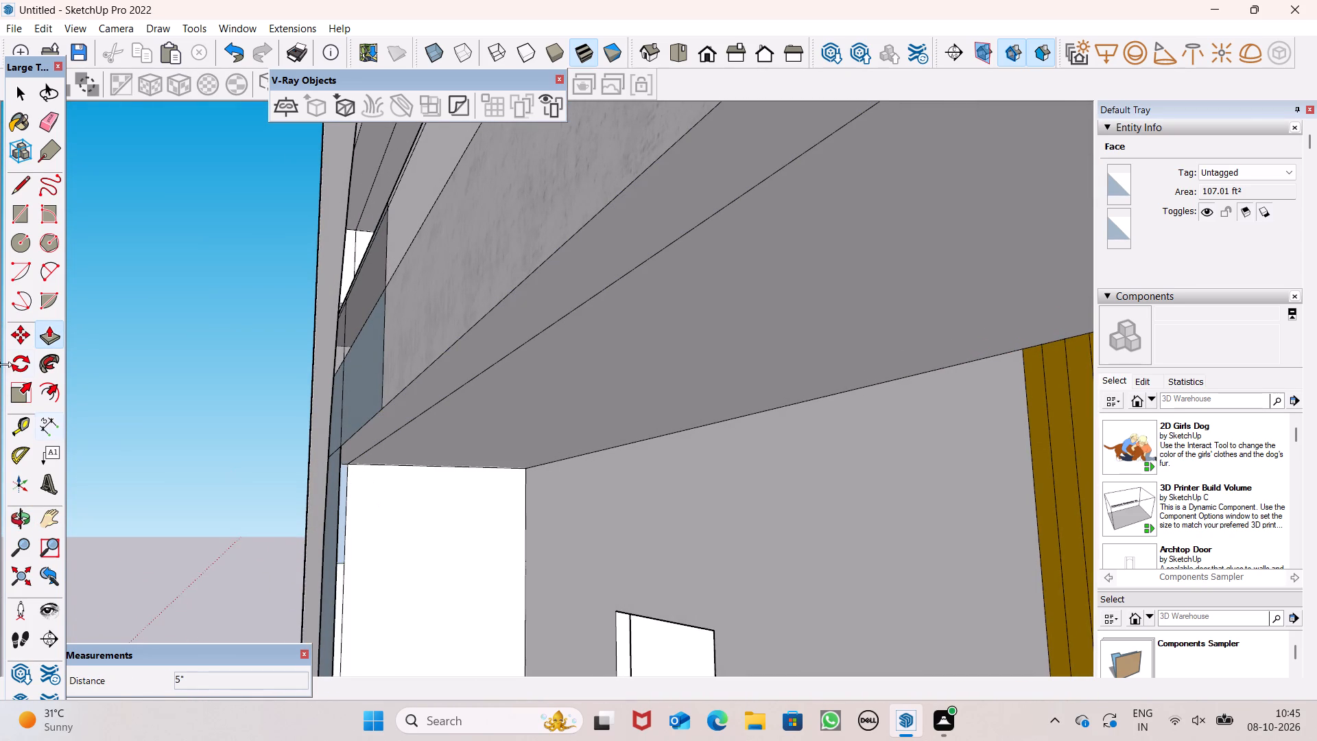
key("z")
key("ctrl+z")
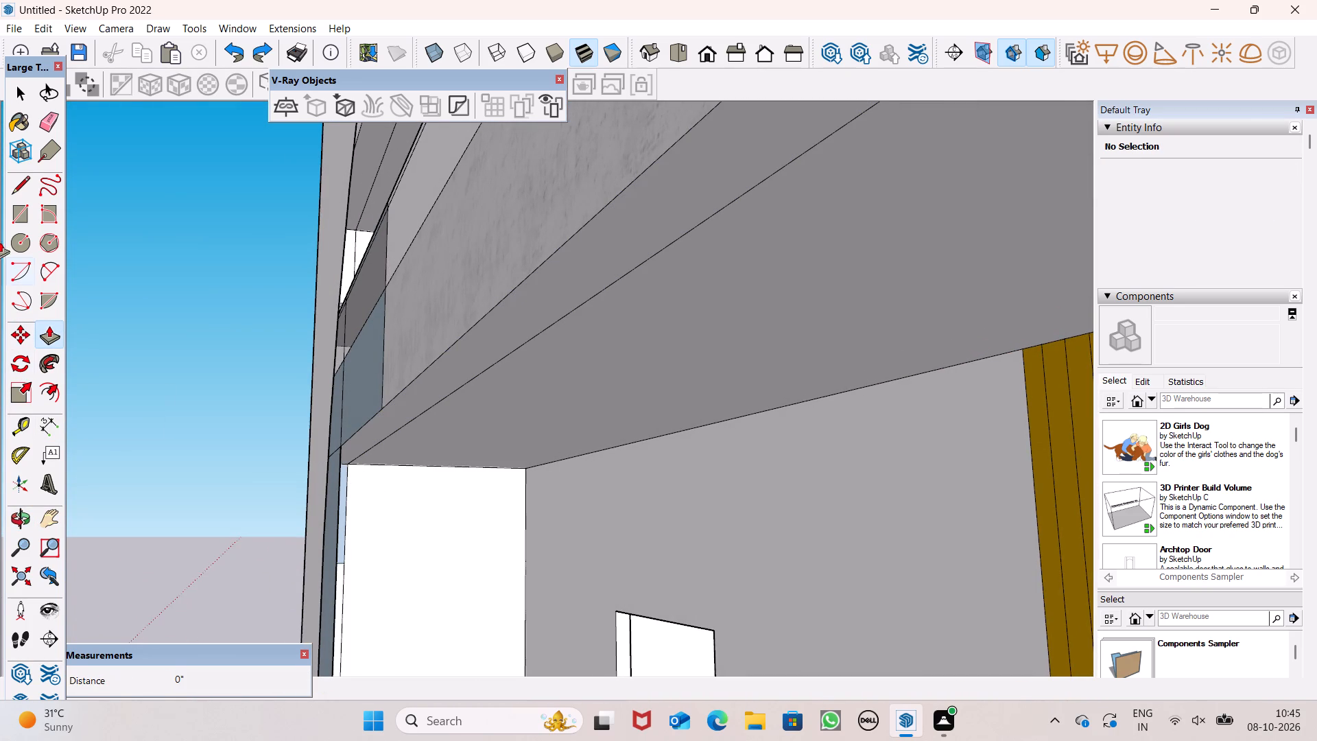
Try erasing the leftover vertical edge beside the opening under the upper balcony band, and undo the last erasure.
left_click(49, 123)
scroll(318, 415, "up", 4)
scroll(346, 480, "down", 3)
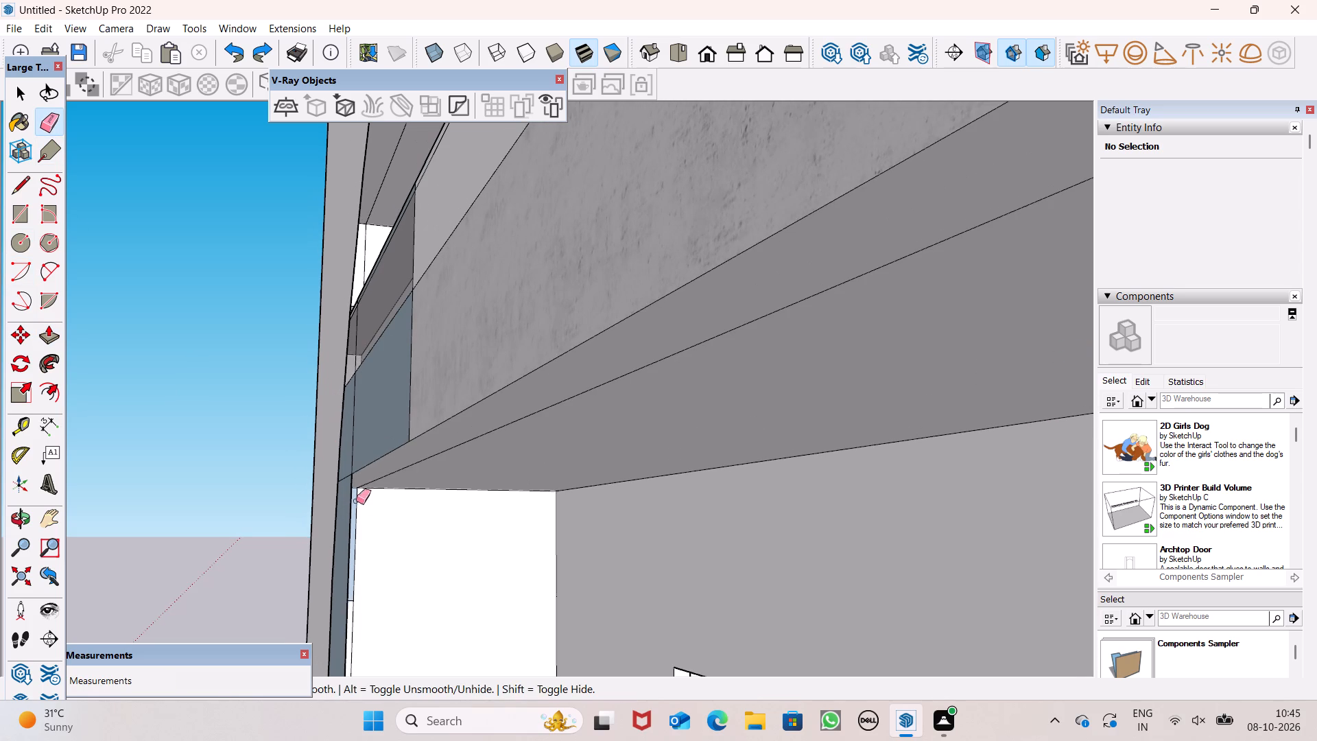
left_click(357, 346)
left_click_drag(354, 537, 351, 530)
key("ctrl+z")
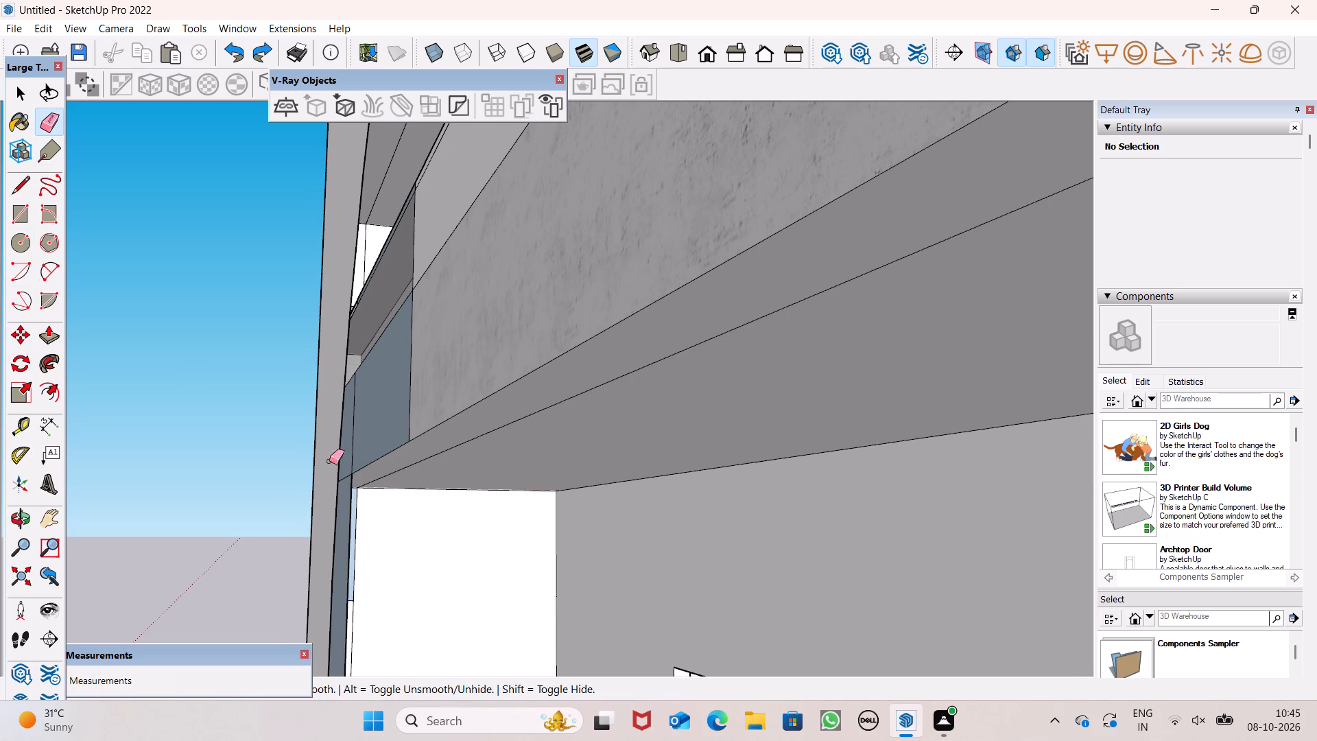
Erase the leftover vertical edge crossing the blue section of the upper balcony band just inside the arc.
scroll(325, 448, "up", 4)
left_click_drag(381, 441, 373, 441)
left_click(370, 438)
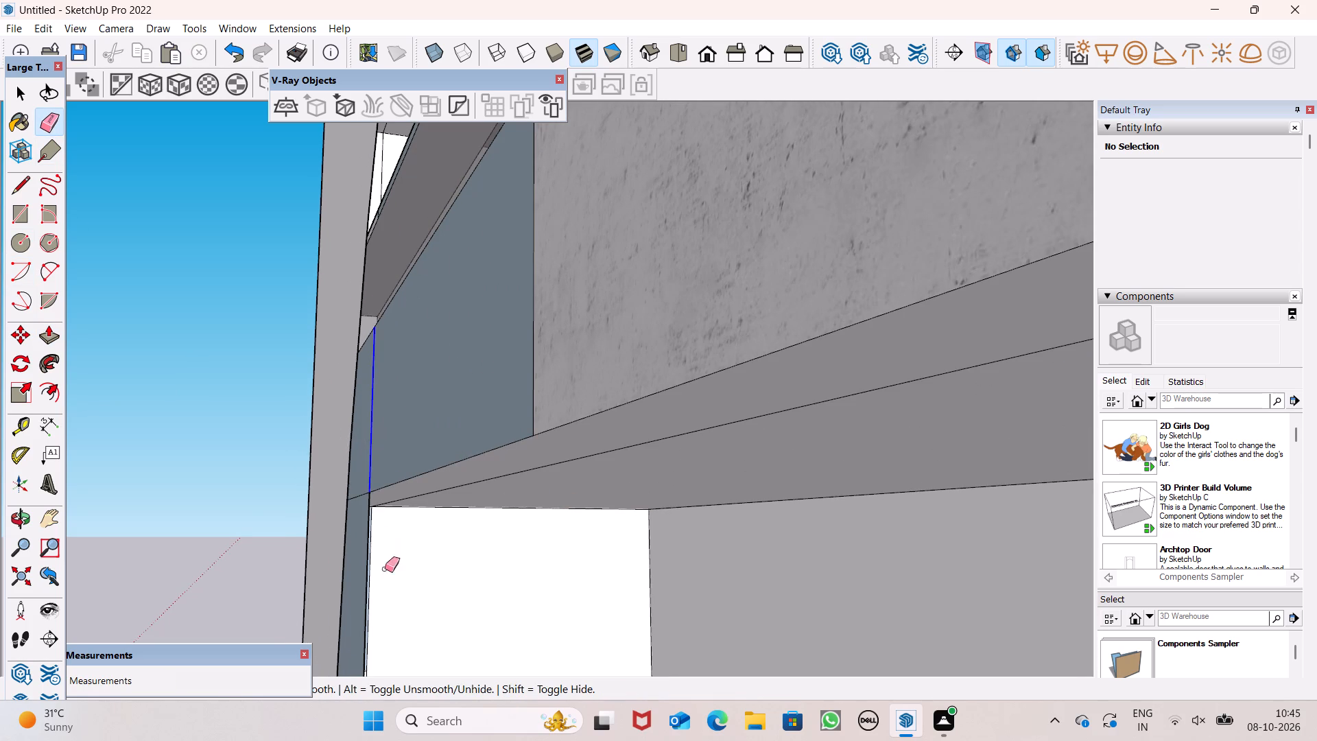
scroll(377, 589, "up", 5)
left_click_drag(357, 554, 346, 549)
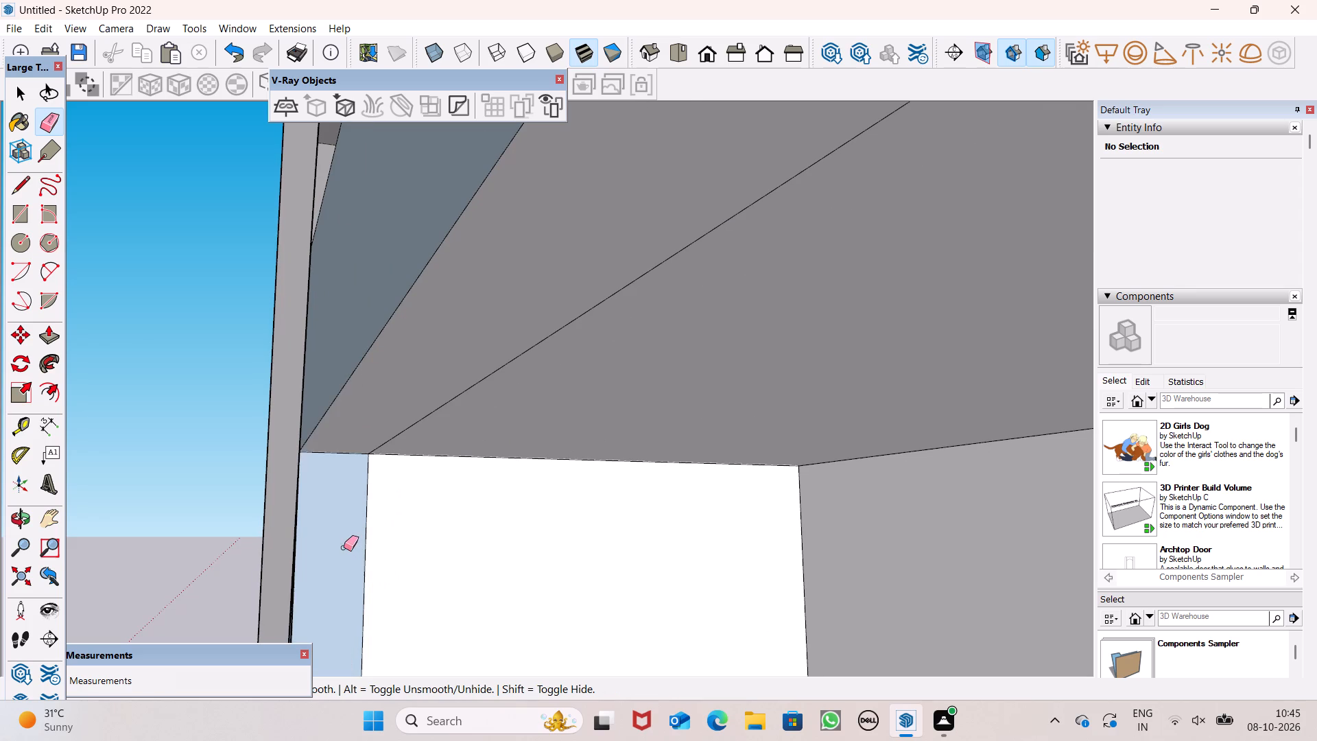
scroll(356, 561, "down", 4)
scroll(410, 480, "down", 13)
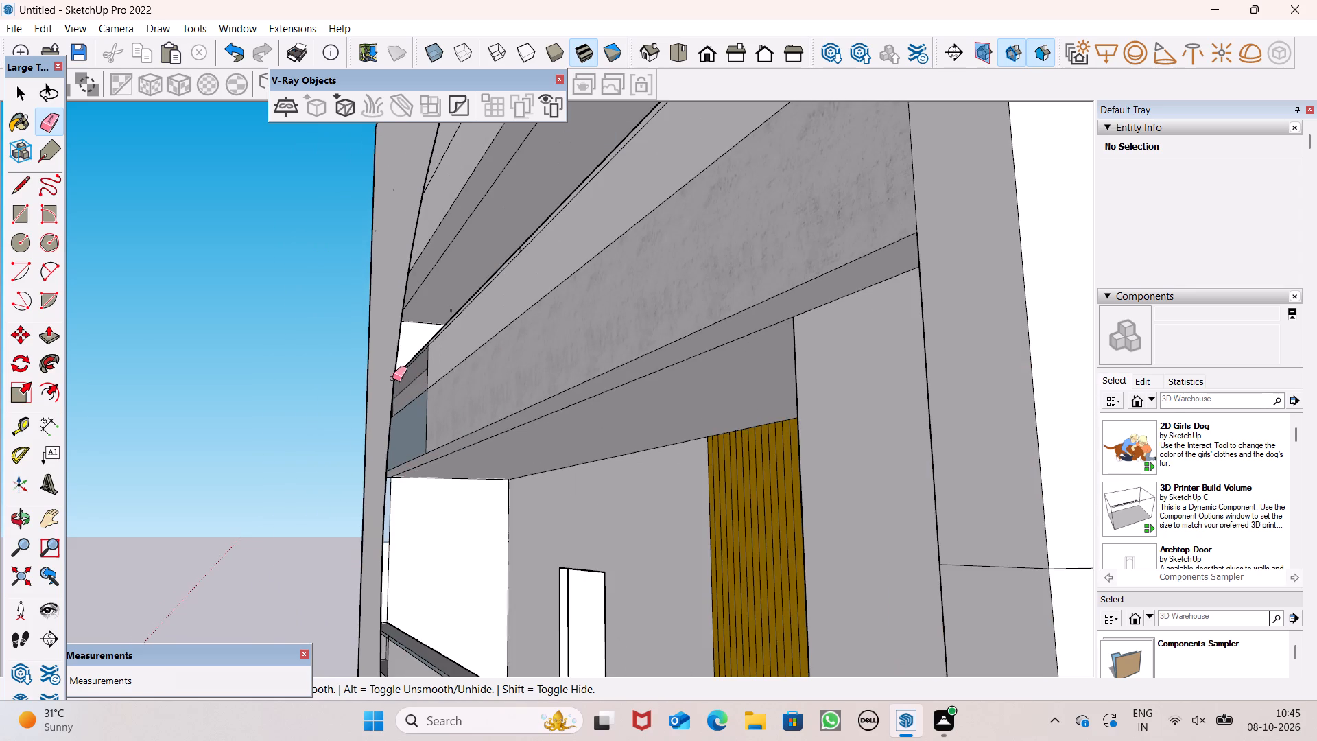
Erase the vertical seam at the arc end of the upper balcony's parapet, above the concrete band.
scroll(461, 130, "up", 1)
scroll(539, 386, "down", 4)
middle_click_drag(523, 359, 538, 440)
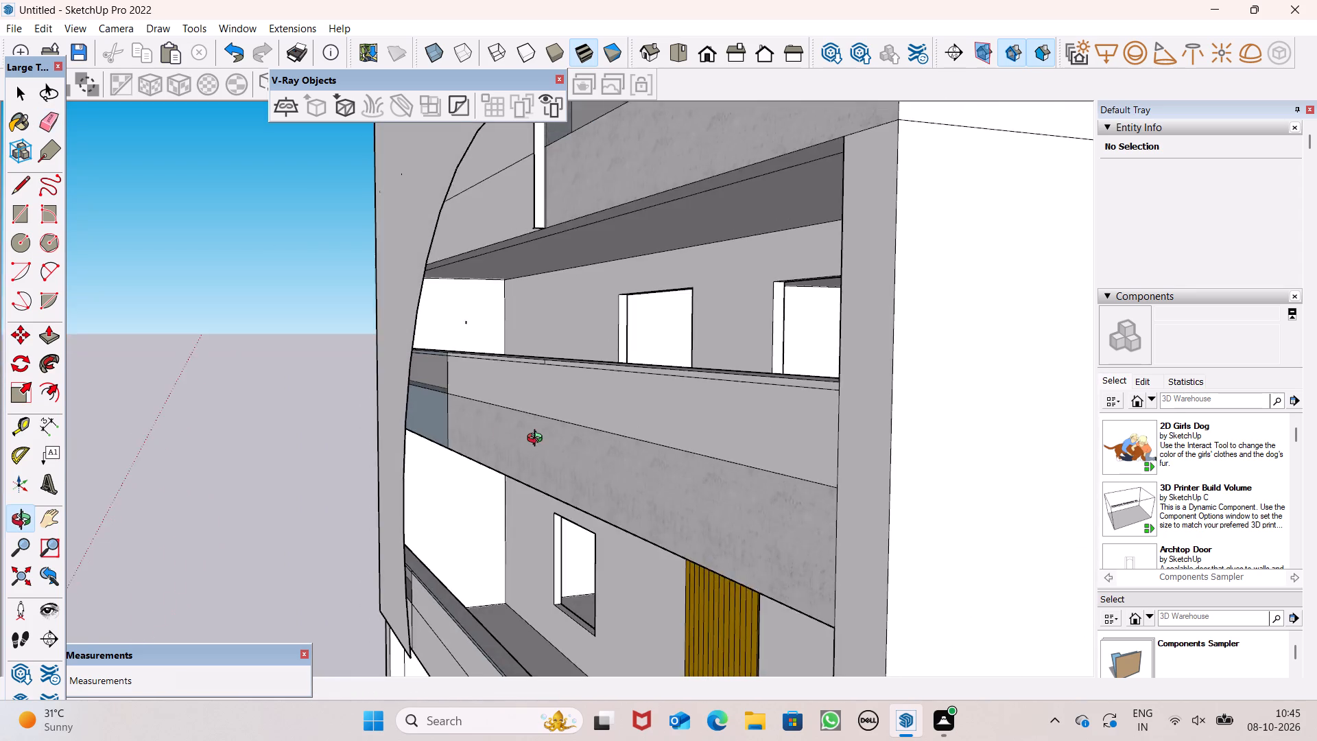
middle_click_drag(538, 440, 431, 351)
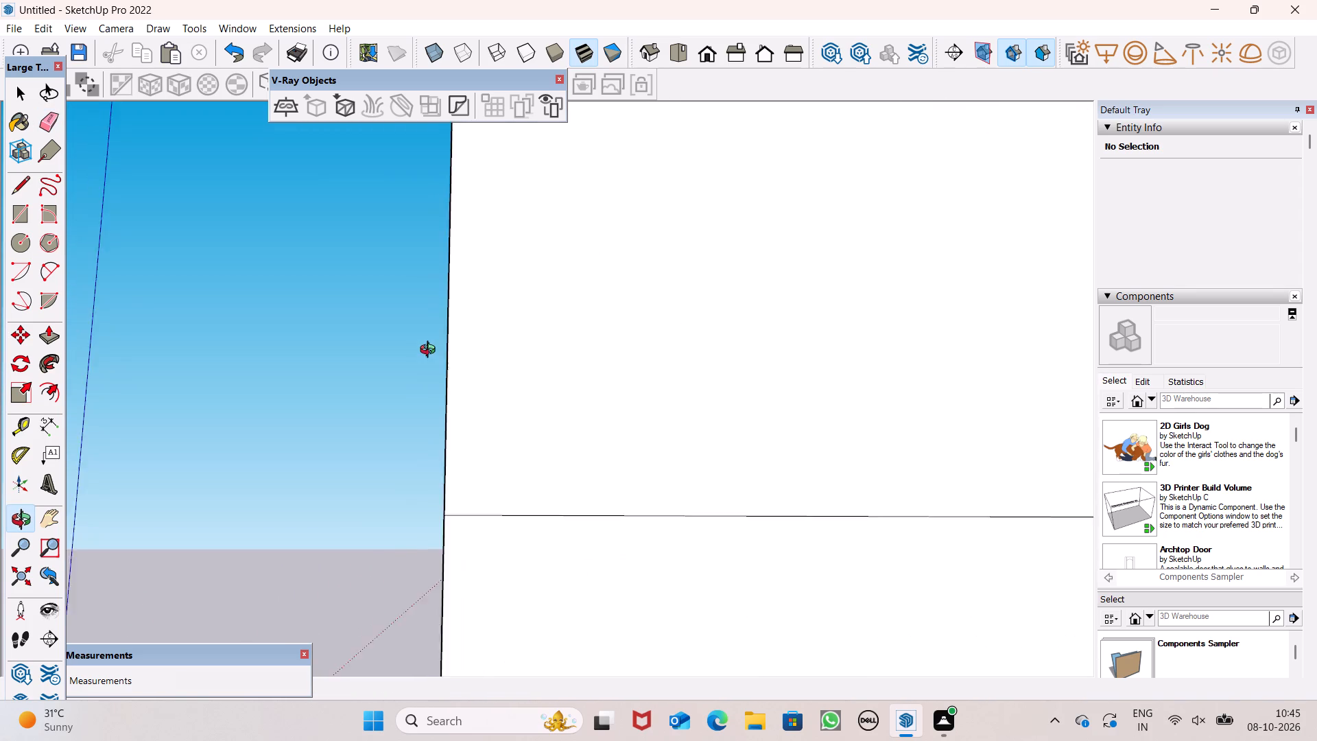
middle_click_drag(431, 351, 468, 363)
scroll(481, 395, "up", 5)
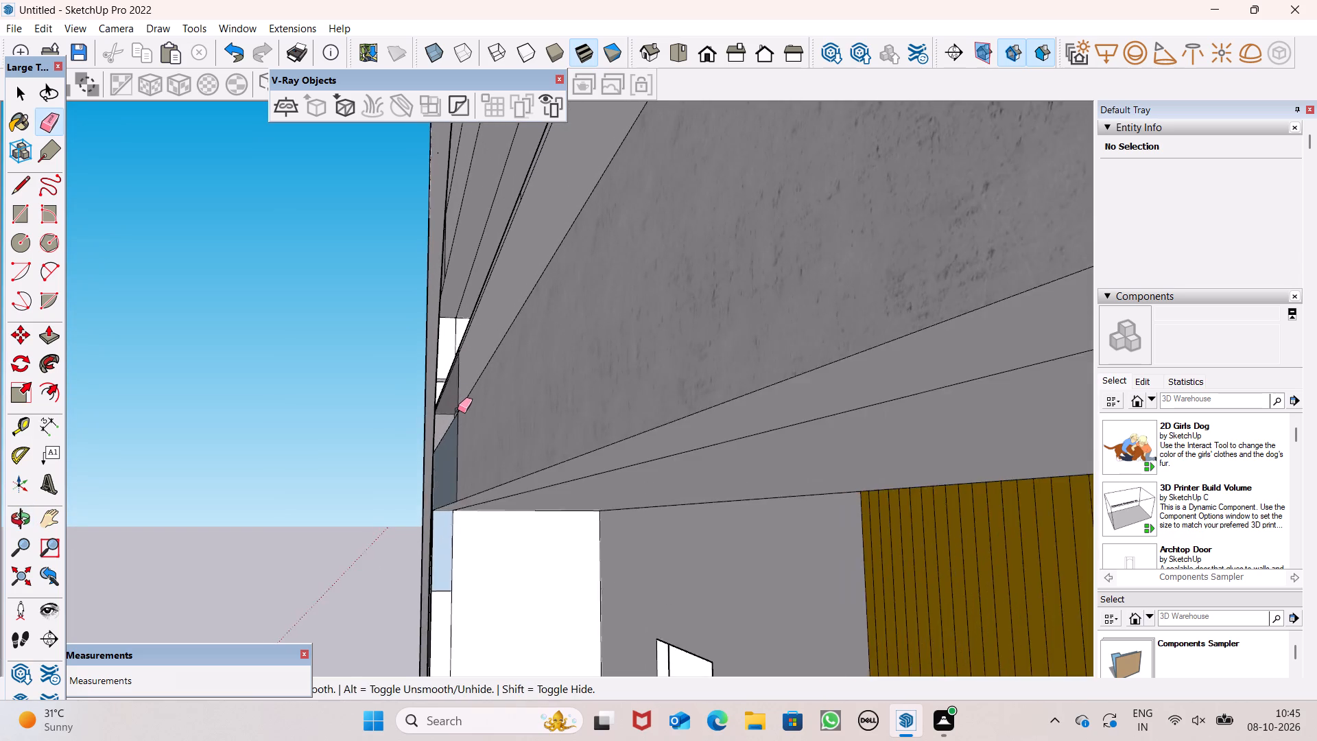
scroll(458, 410, "up", 2)
scroll(456, 410, "down", 1)
scroll(456, 410, "up", 4)
left_click(458, 384)
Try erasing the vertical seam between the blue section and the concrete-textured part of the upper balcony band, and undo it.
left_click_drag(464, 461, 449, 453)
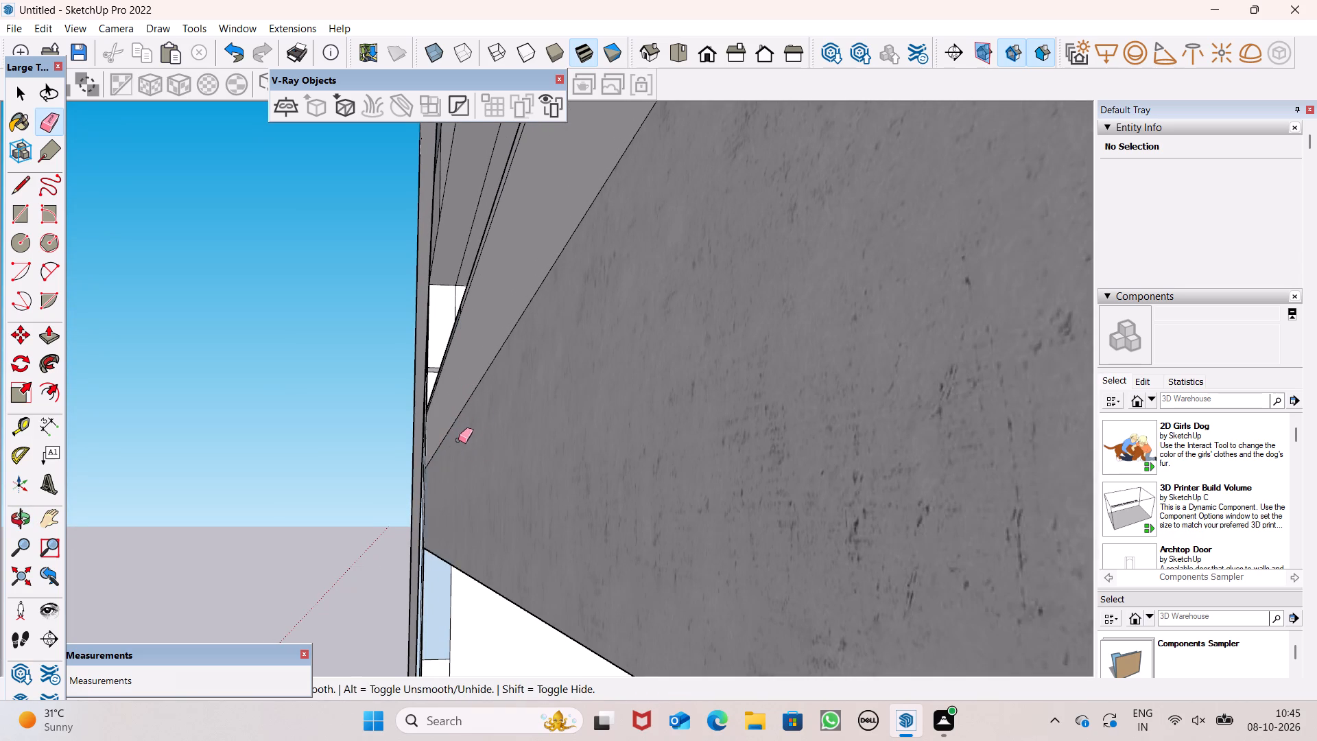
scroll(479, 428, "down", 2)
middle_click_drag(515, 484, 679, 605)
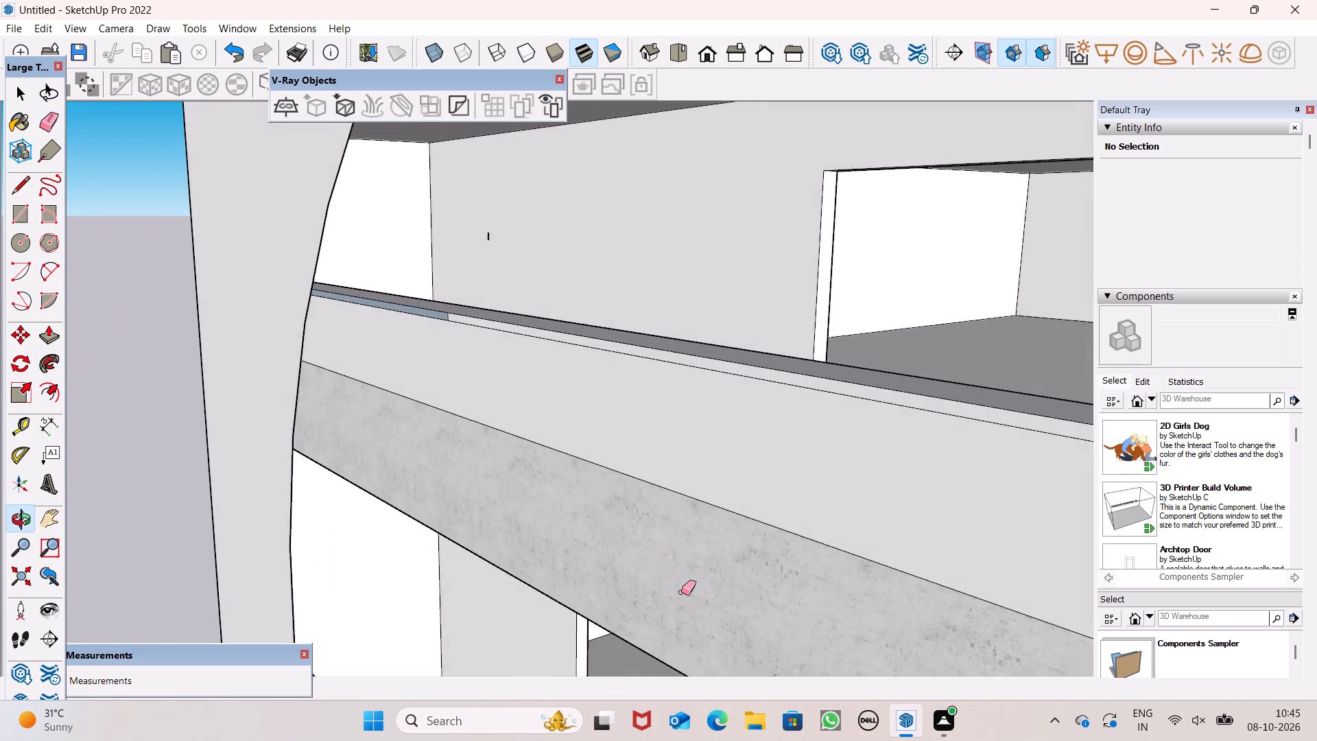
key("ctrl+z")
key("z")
Examine the blue section of the upper balcony band and the whole facade from the front and side.
scroll(440, 331, "down", 3)
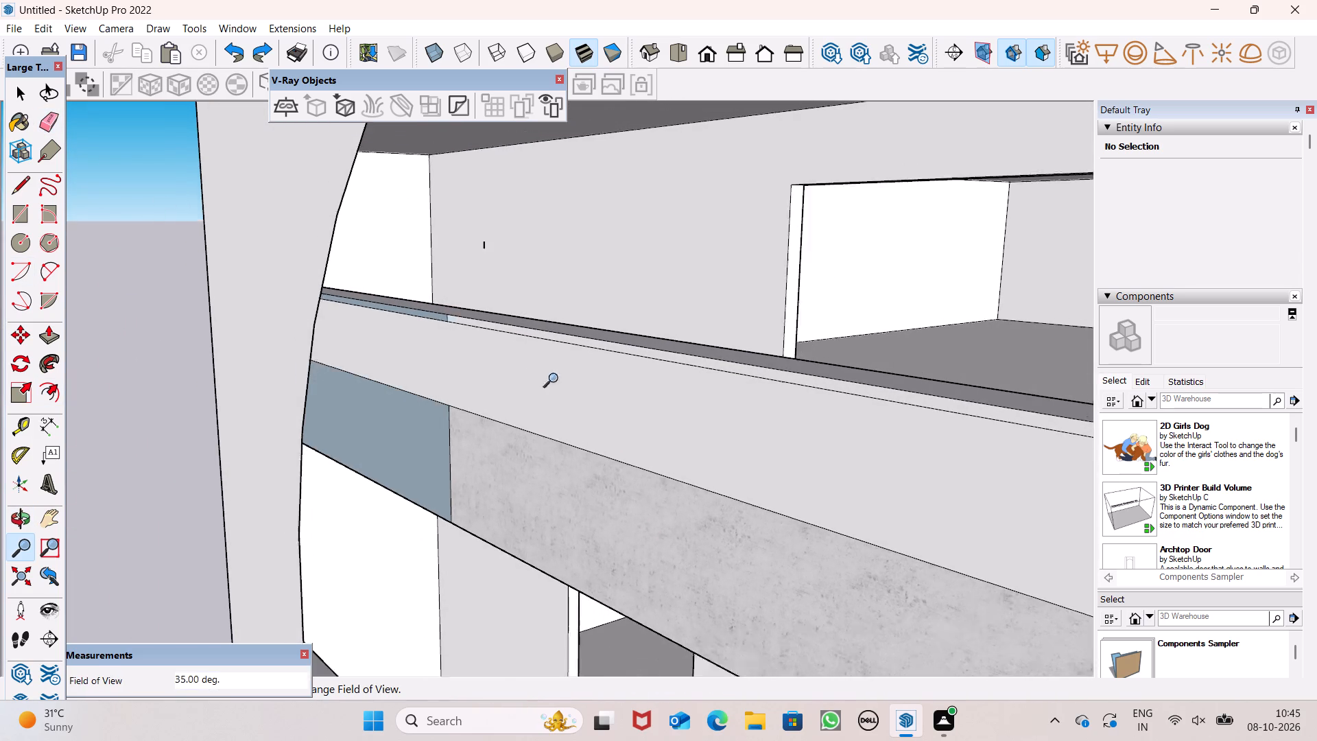
scroll(557, 379, "up", 1)
scroll(556, 378, "down", 12)
middle_click_drag(674, 436, 974, 426)
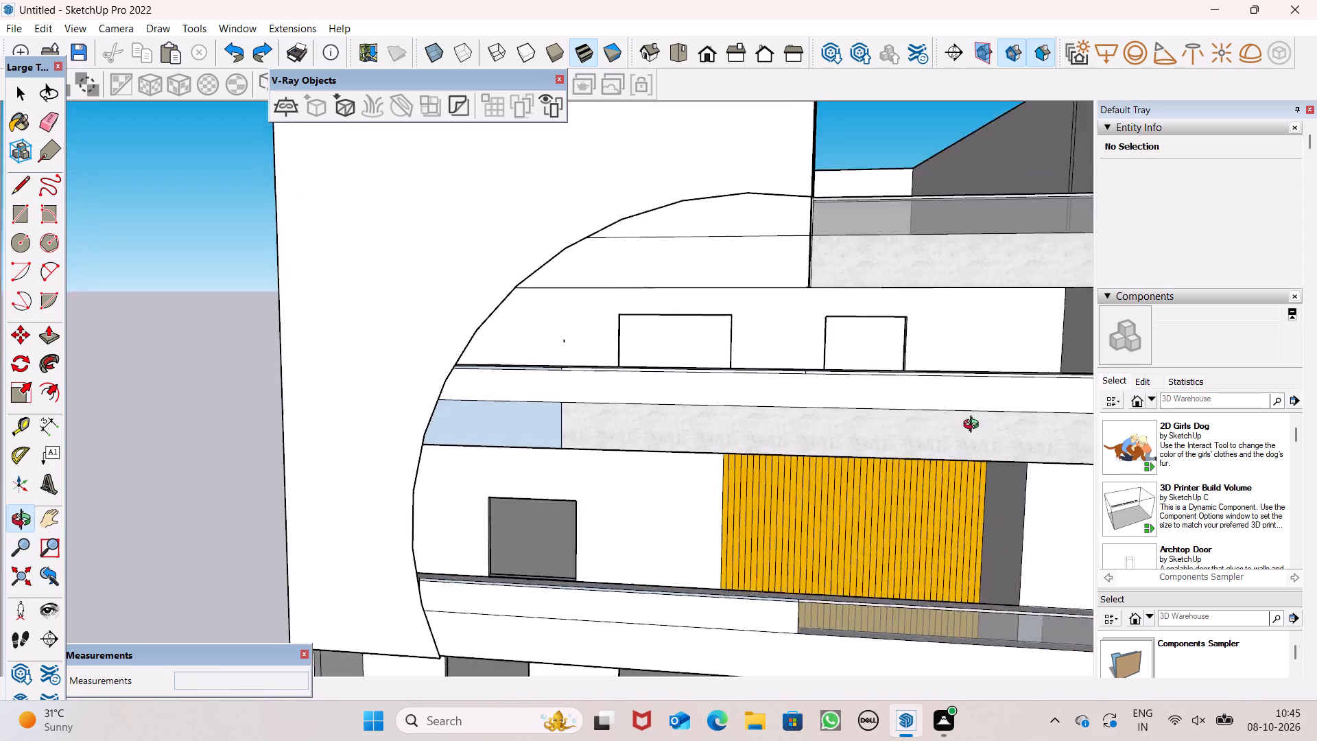
middle_click_drag(974, 426, 980, 451)
scroll(493, 342, "down", 13)
middle_click_drag(741, 438, 657, 349)
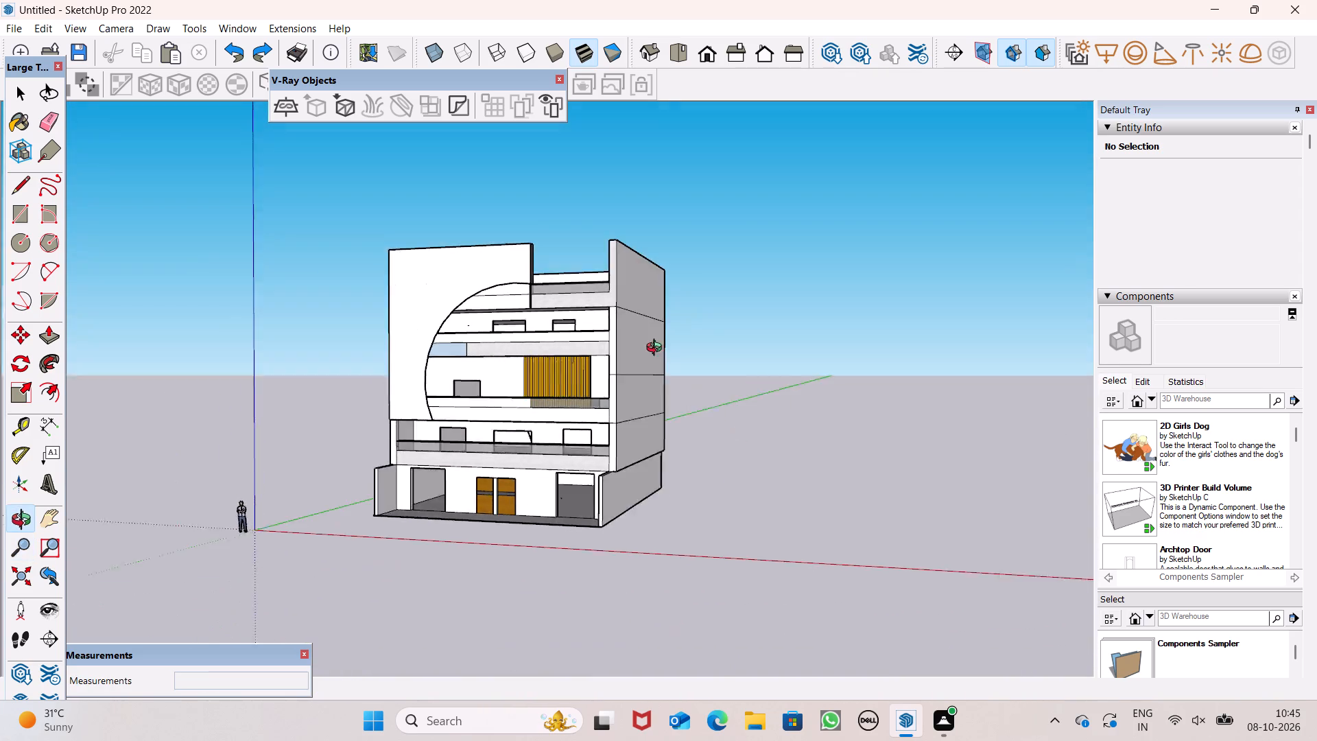
middle_click_drag(657, 349, 692, 370)
scroll(544, 364, "up", 13)
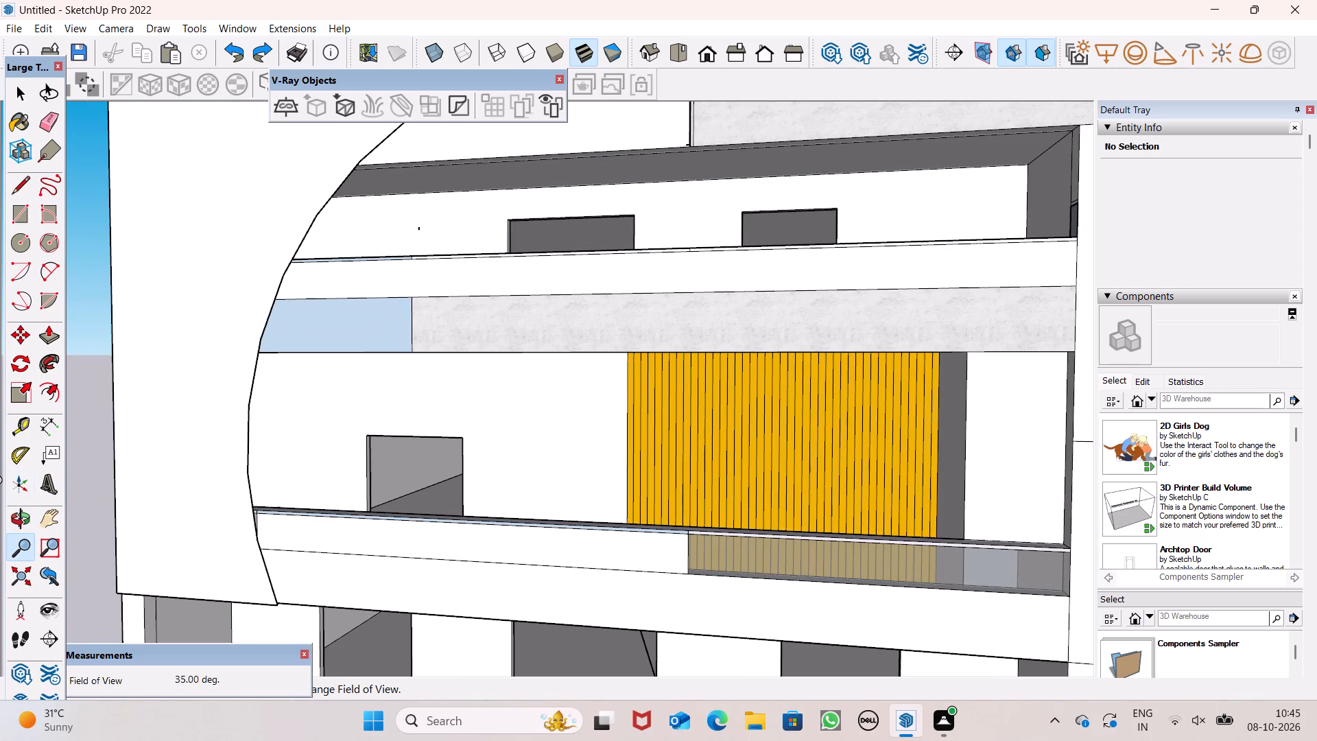
middle_click_drag(493, 320, 183, 467)
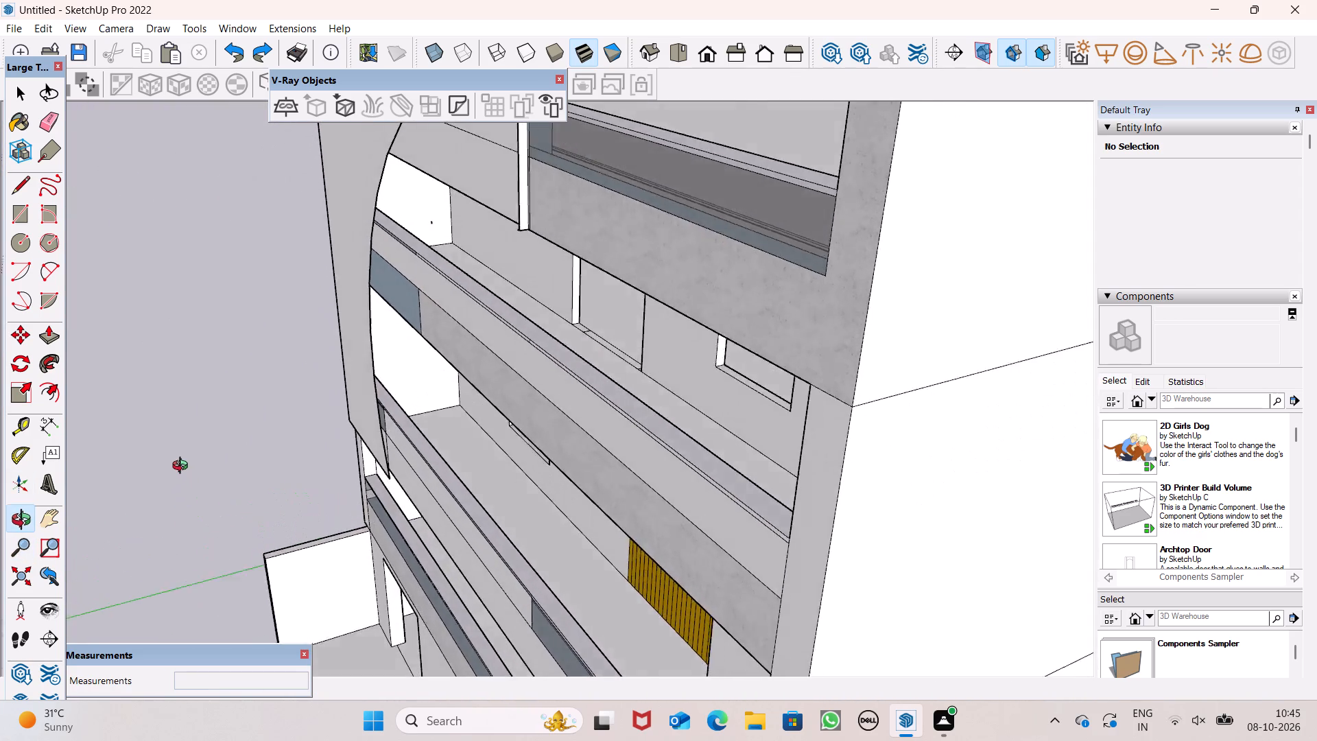
Examine the bands inside the curved cut-out and the whole front facade from several angles.
middle_click_drag(183, 467, 479, 413)
scroll(406, 340, "up", 4)
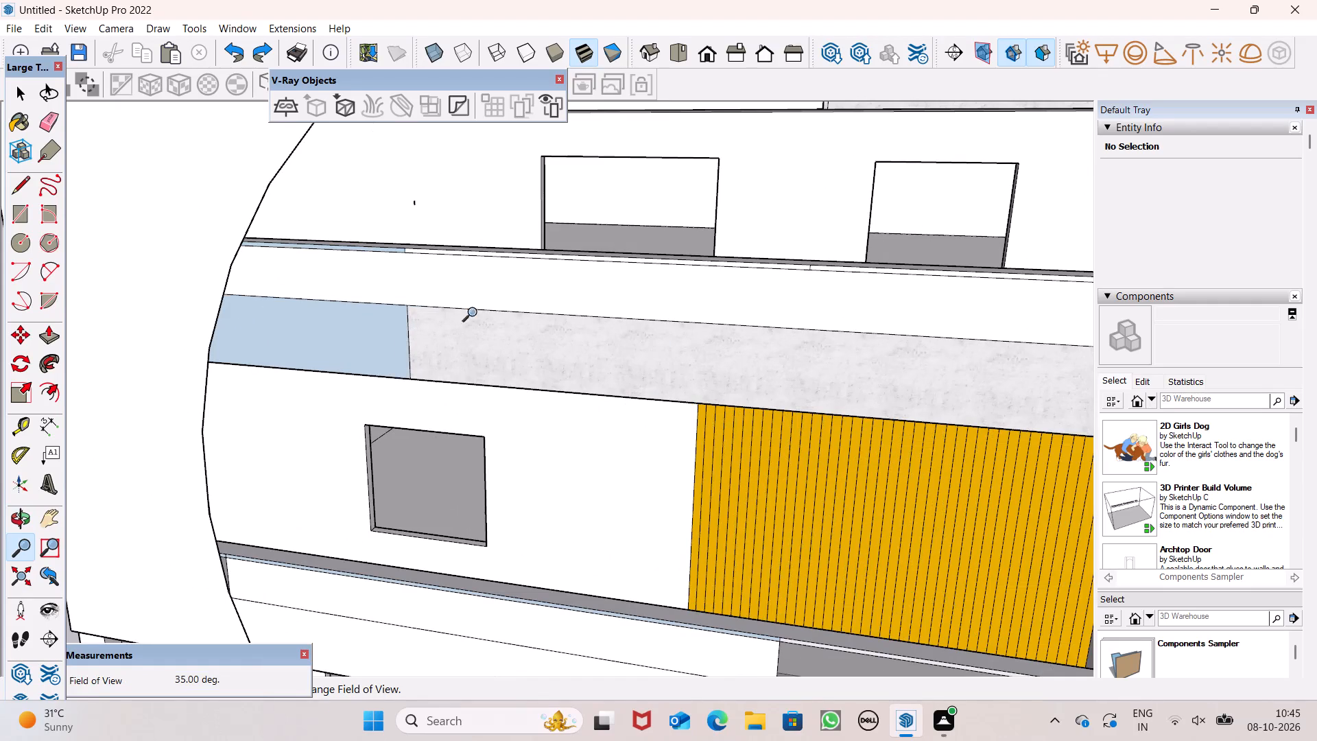
scroll(673, 354, "down", 1)
middle_click_drag(677, 347, 536, 471)
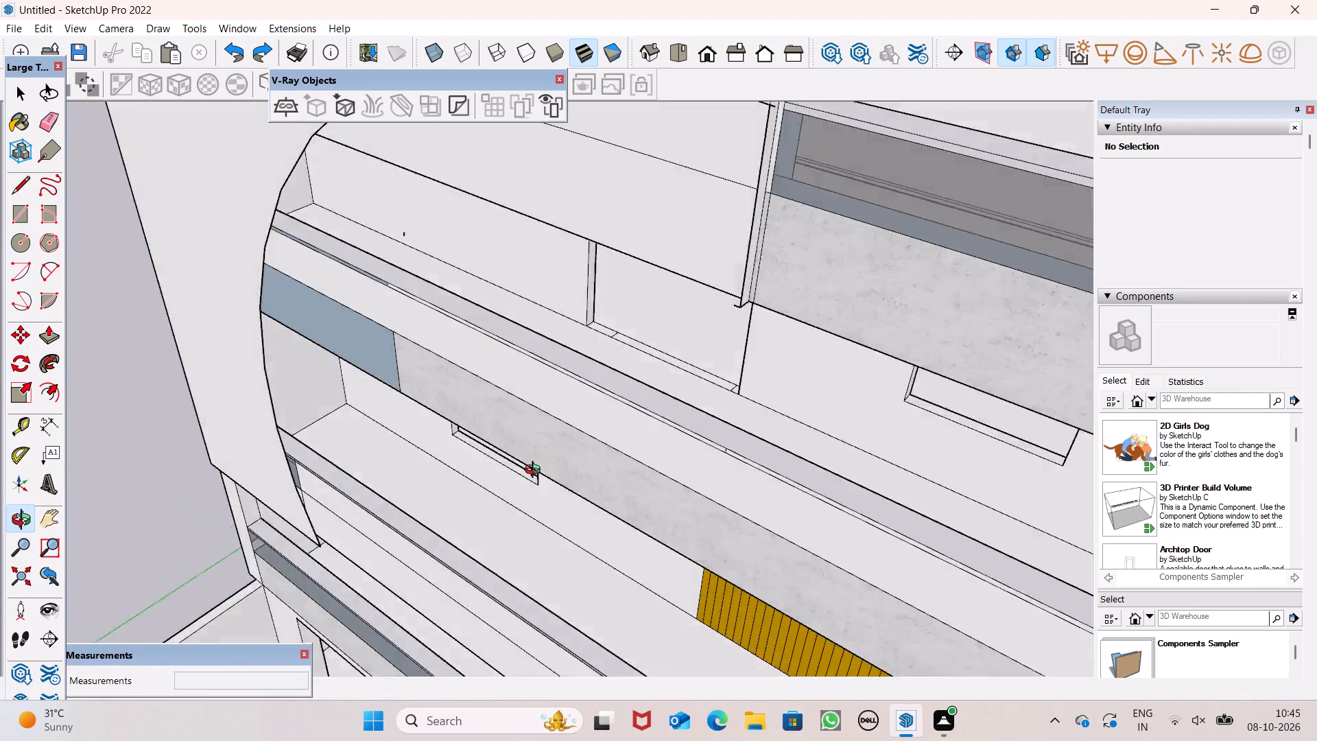
middle_click_drag(536, 471, 707, 443)
scroll(373, 340, "up", 3)
scroll(444, 311, "down", 2)
scroll(713, 370, "down", 6)
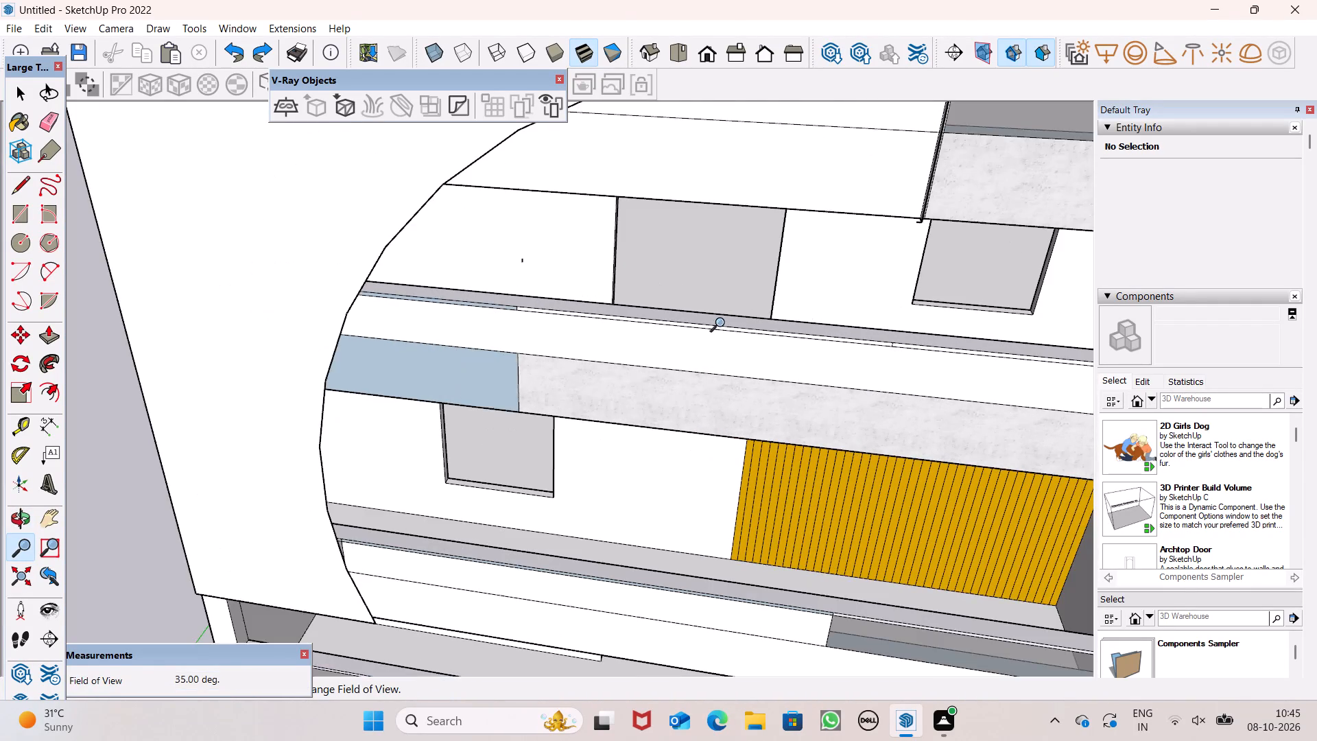
scroll(723, 322, "down", 2)
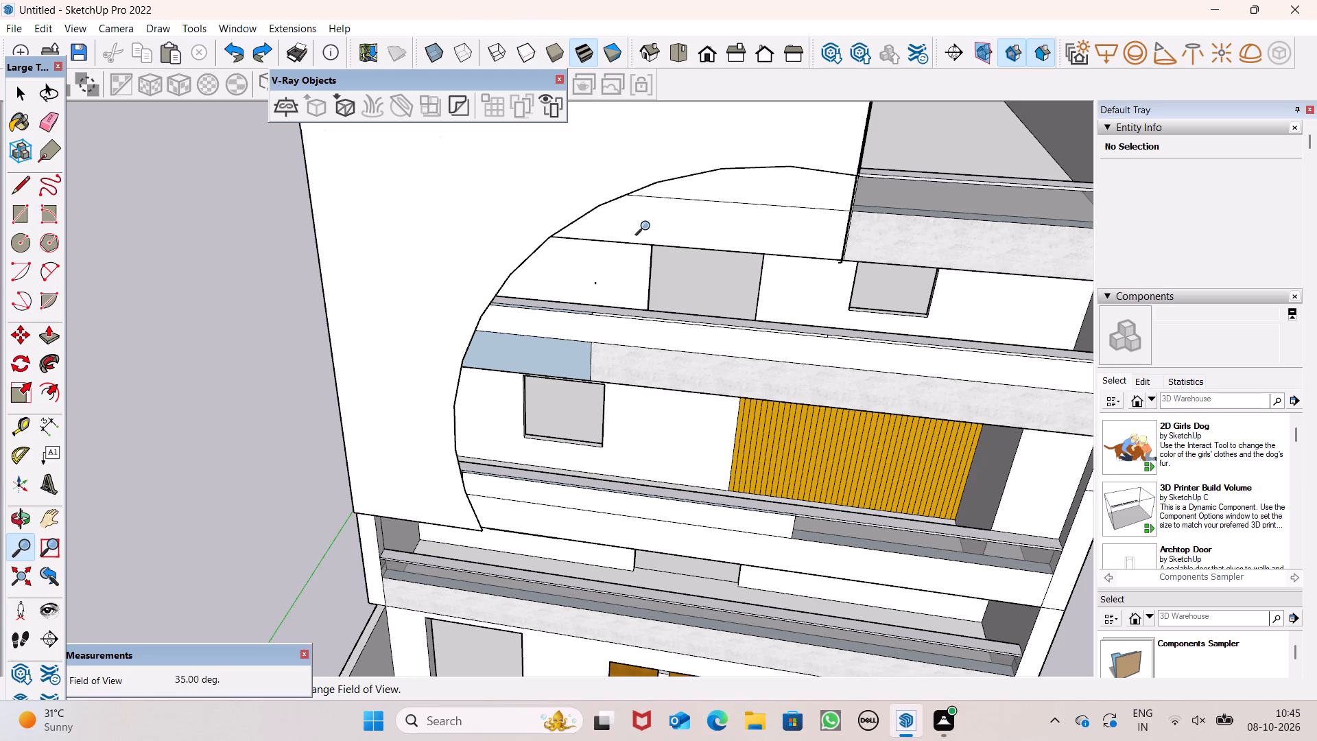
scroll(693, 327, "down", 3)
scroll(649, 274, "down", 7)
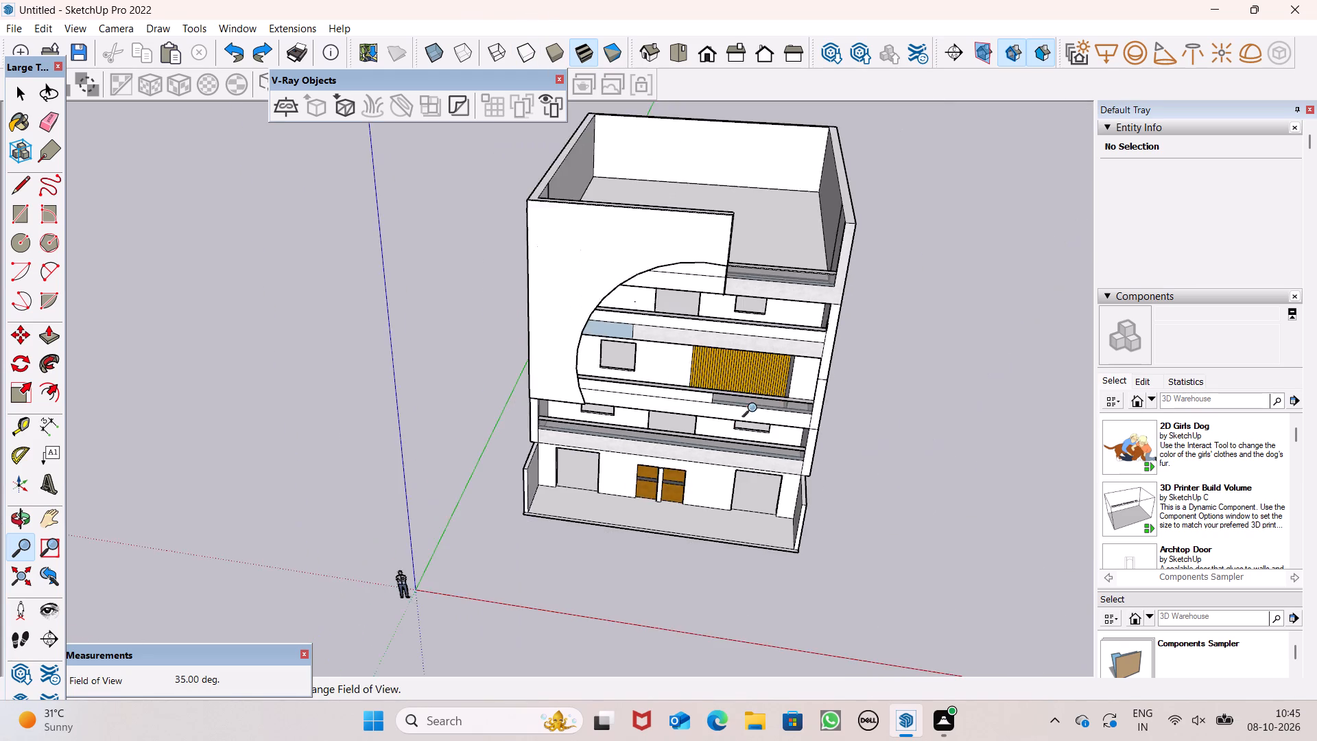
middle_click_drag(755, 408, 782, 277)
scroll(781, 275, "up", 1)
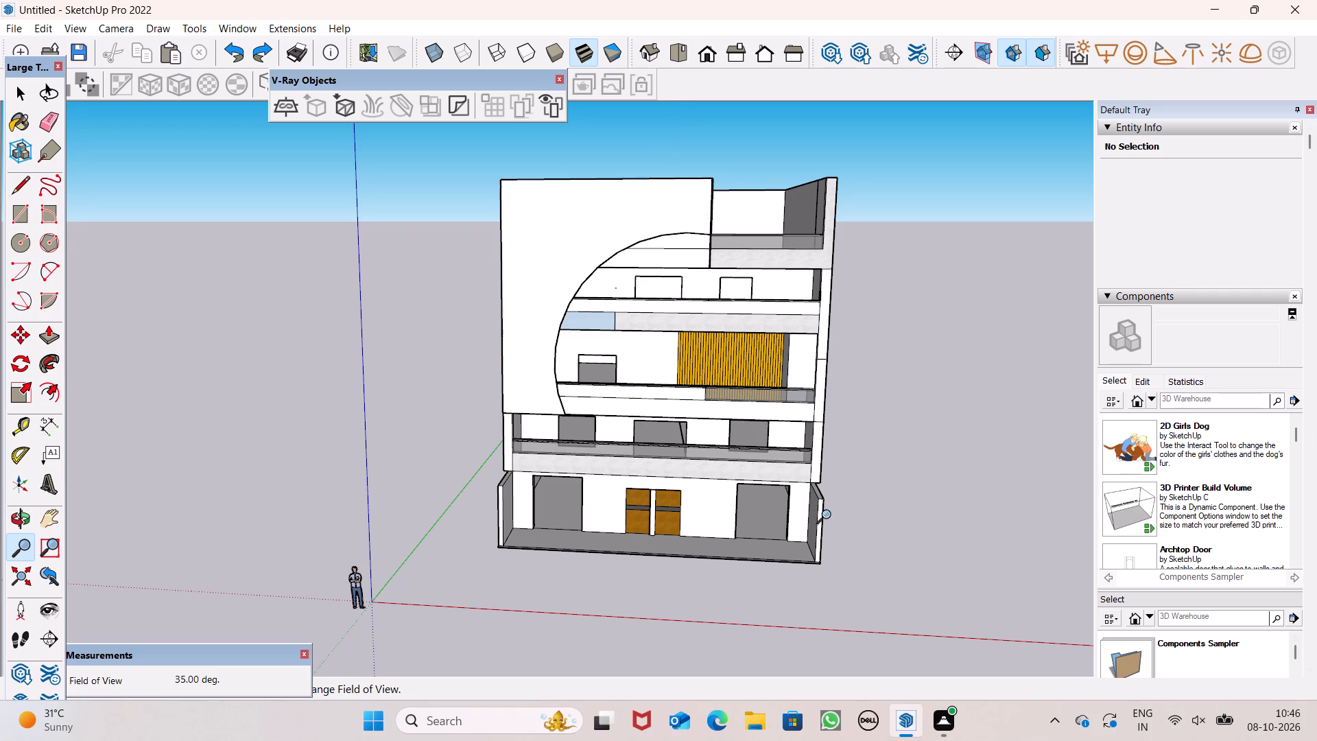
Push/Pull the back face of the raised facade panel 5" toward the balconies to give the panel thickness.
middle_click_drag(721, 268, 271, 199)
scroll(486, 283, "up", 7)
scroll(570, 390, "up", 1)
middle_click_drag(569, 392, 520, 386)
scroll(546, 429, "up", 1)
scroll(546, 429, "down", 1)
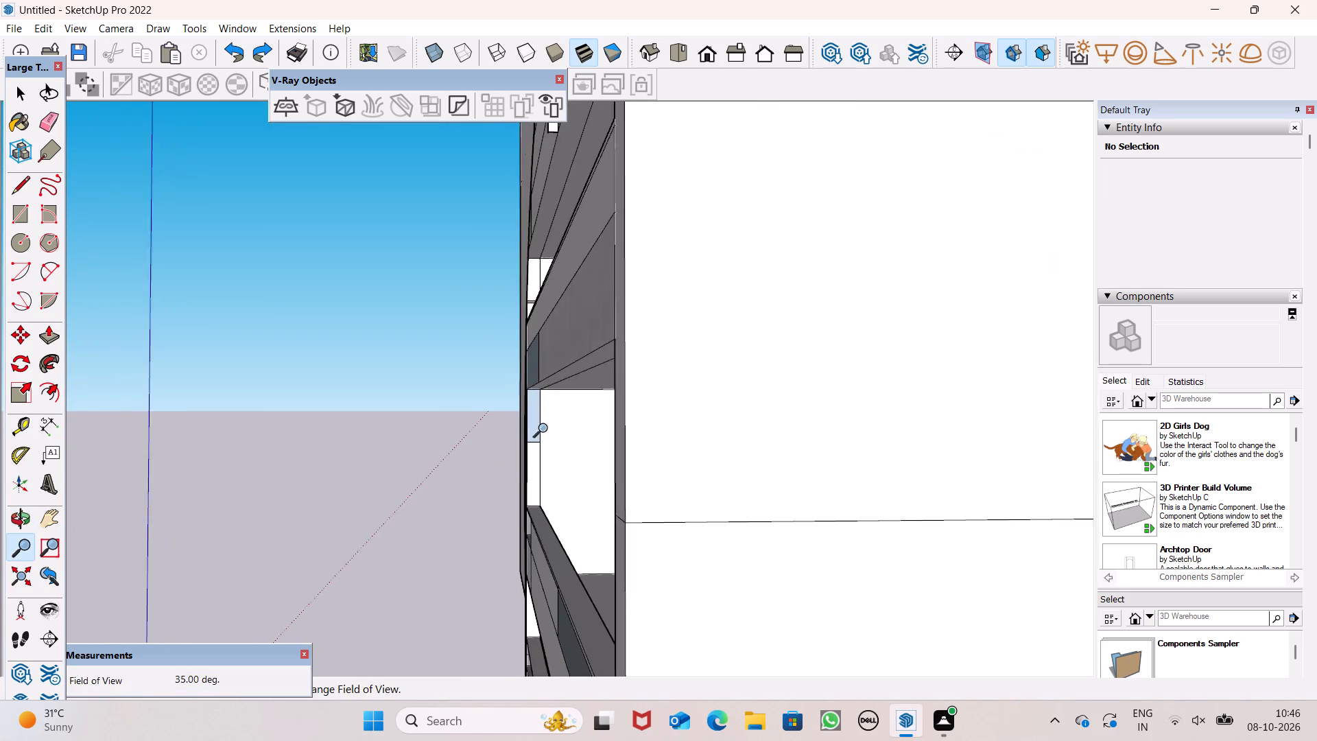
scroll(546, 428, "up", 6)
middle_click_drag(550, 461, 531, 472)
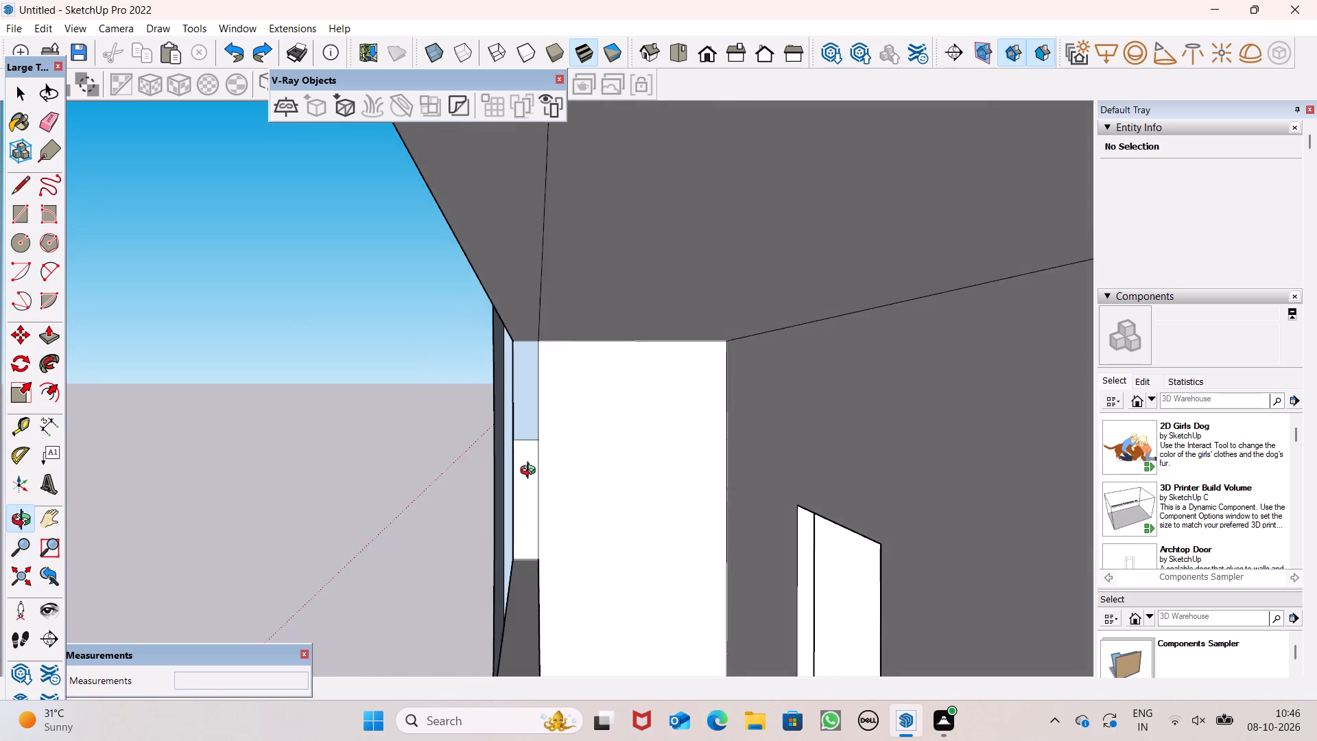
middle_click_drag(531, 472, 476, 467)
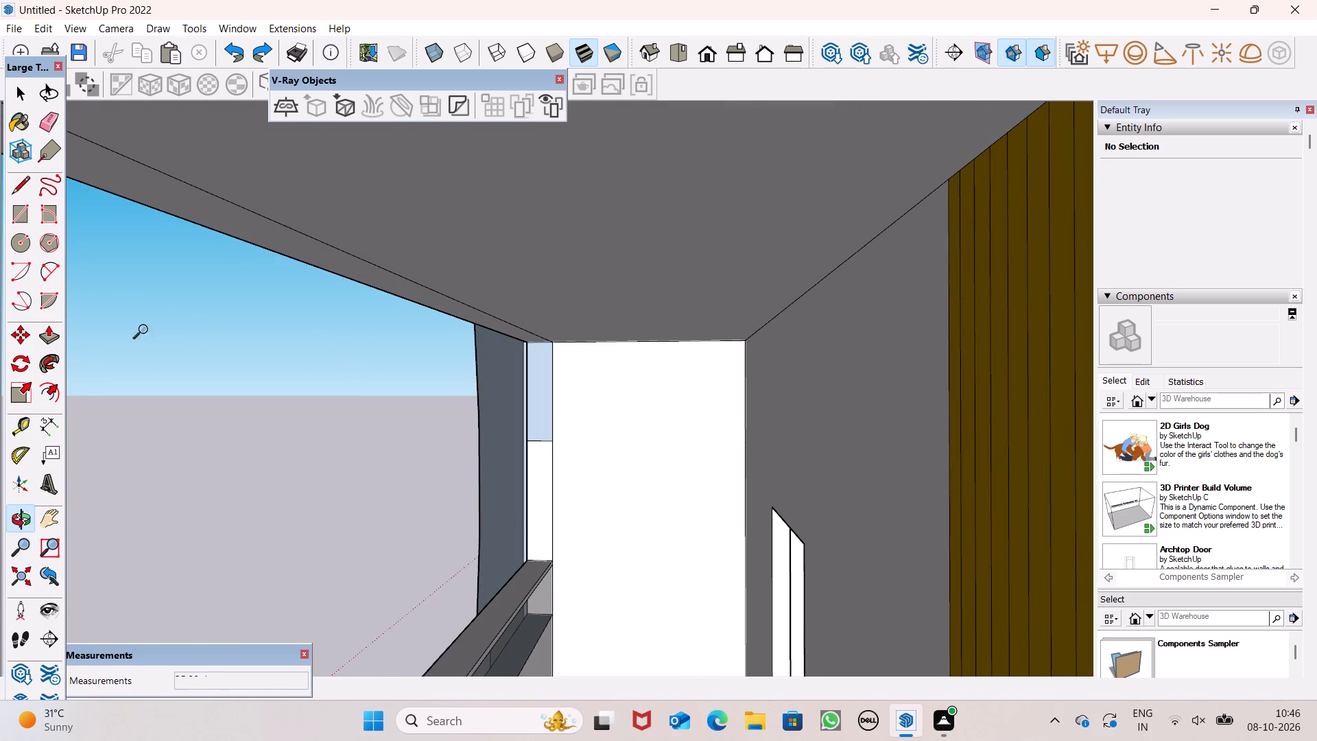
left_click(52, 340)
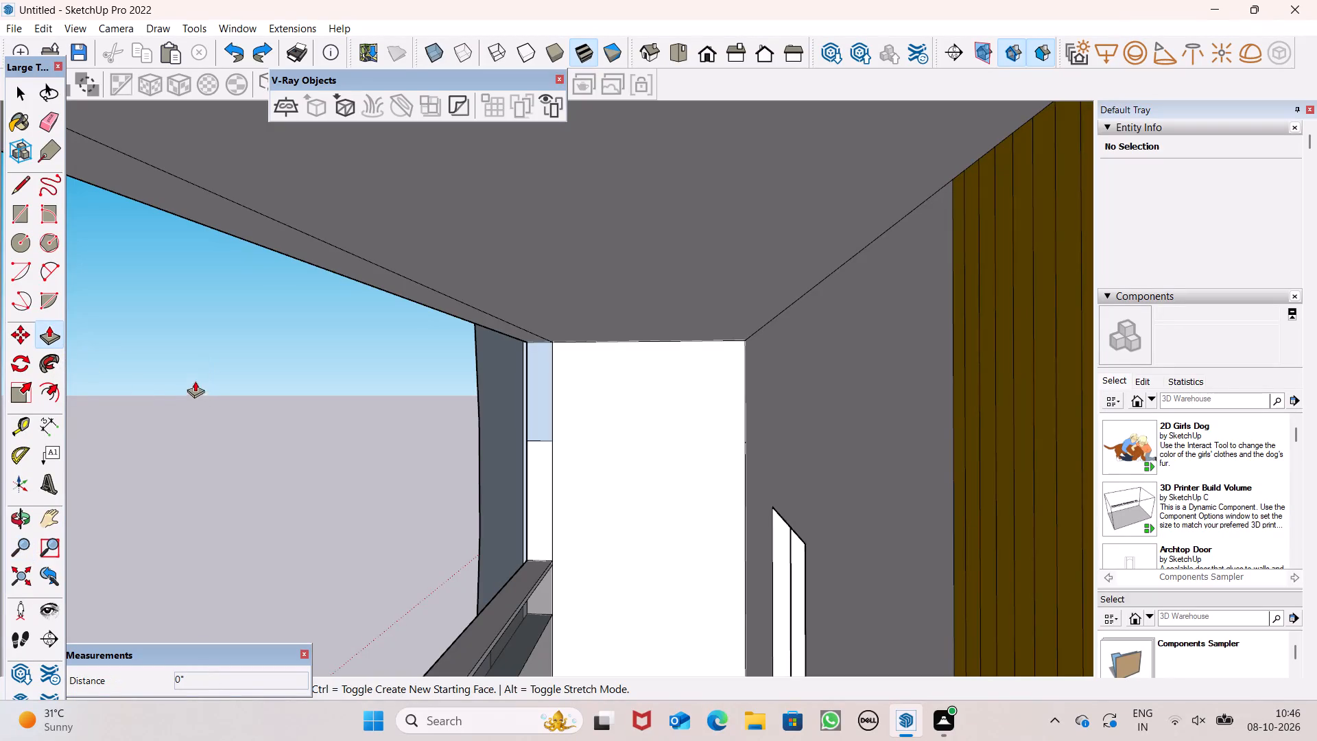
scroll(447, 453, "up", 4)
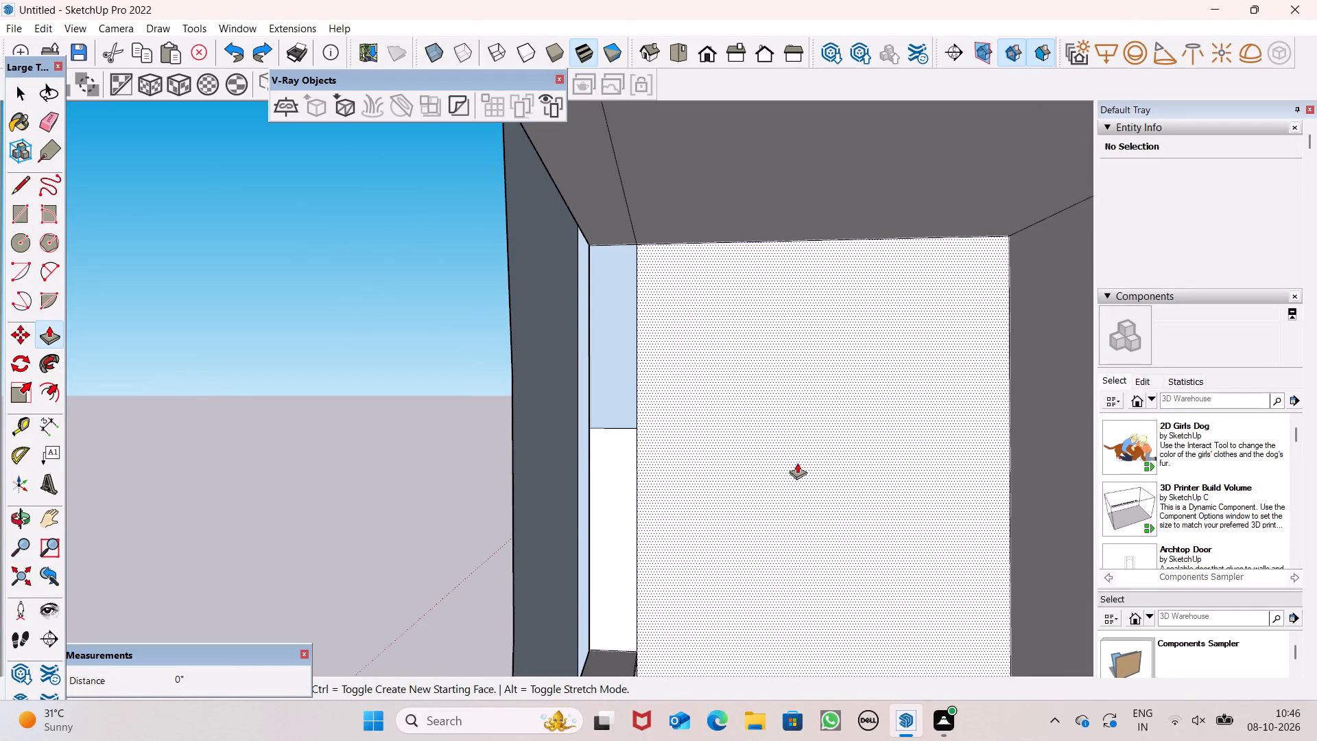
left_click_drag(551, 522, 563, 523)
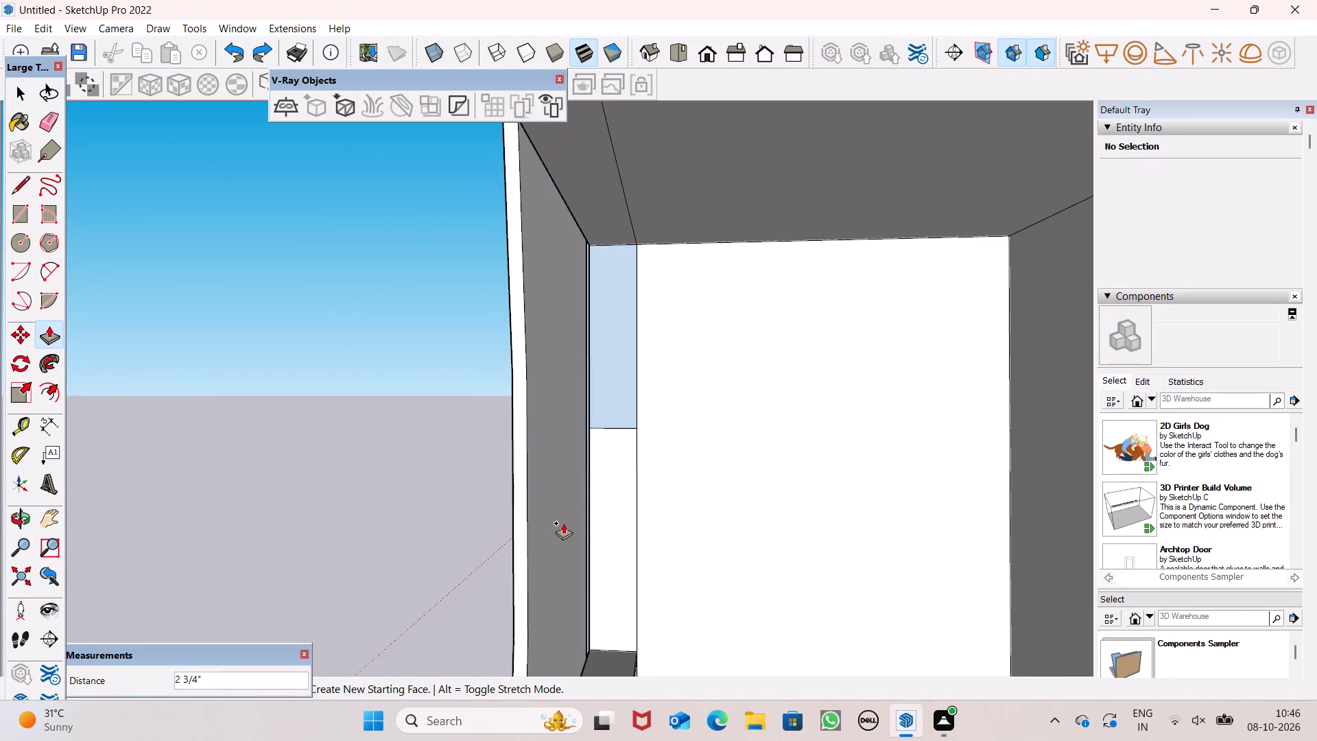
left_click_drag(563, 523, 573, 521)
key("5")
key("shift+quotedbl")
key("Return")
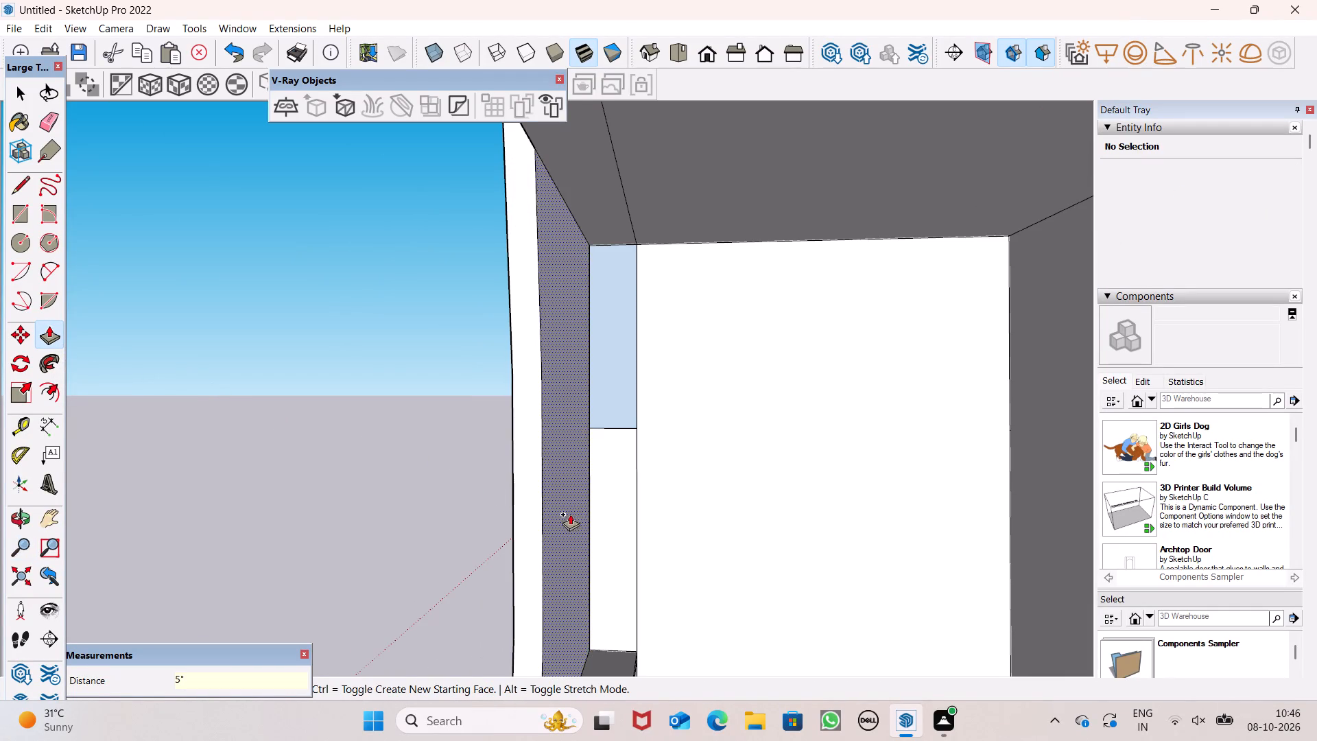
Erase the short bottom edge of the narrow blue vertical face beside the top concrete band, removing that sliver face.
scroll(570, 497, "down", 1)
middle_click_drag(591, 535, 767, 571)
scroll(657, 461, "down", 7)
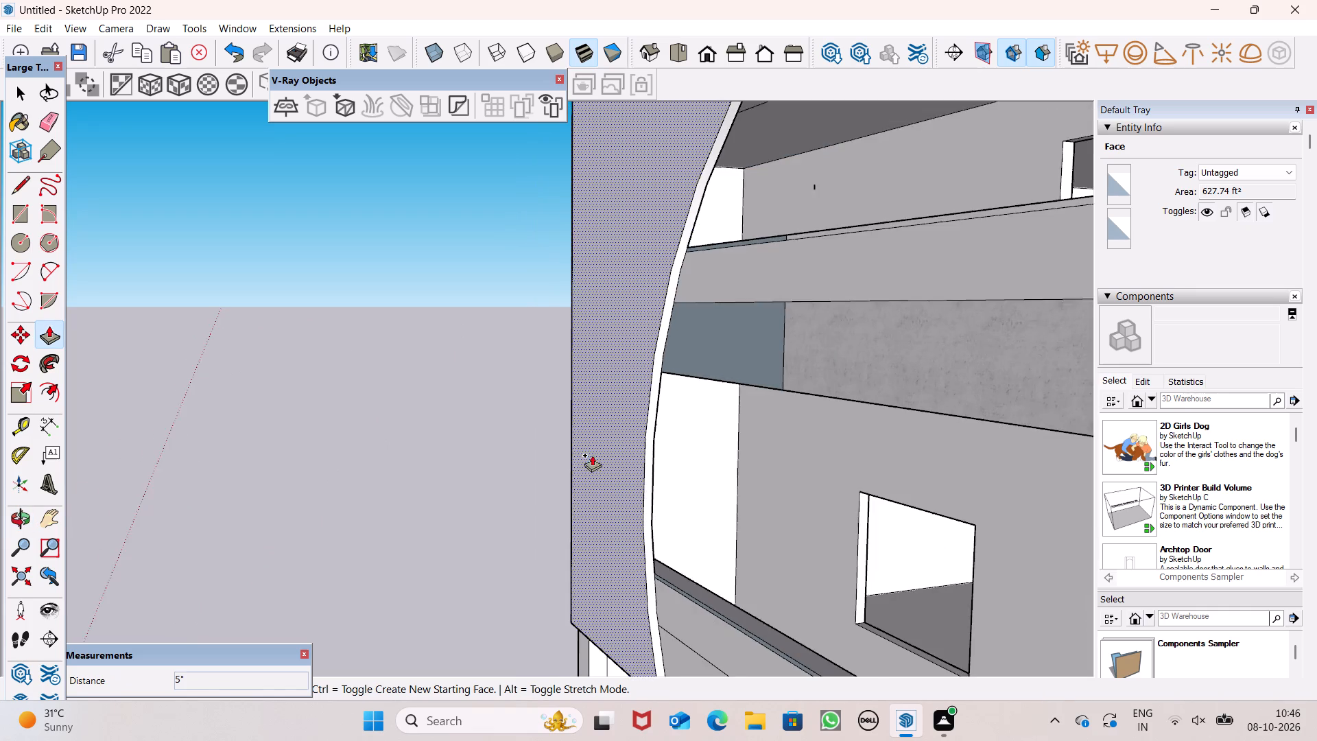
scroll(592, 455, "down", 3)
scroll(646, 394, "down", 11)
scroll(722, 418, "up", 1)
scroll(722, 423, "down", 1)
middle_click_drag(767, 469, 864, 480)
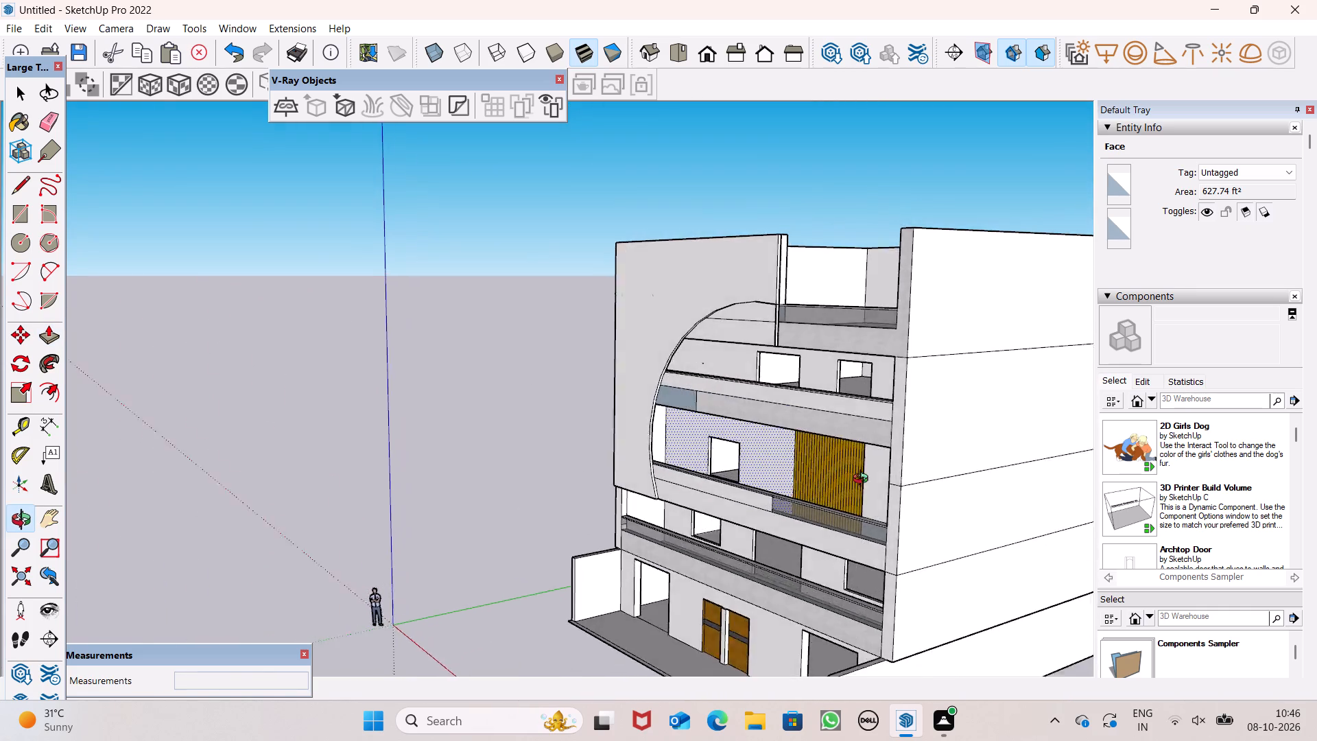
middle_click_drag(864, 480, 1158, 500)
scroll(708, 355, "up", 8)
scroll(717, 267, "up", 4)
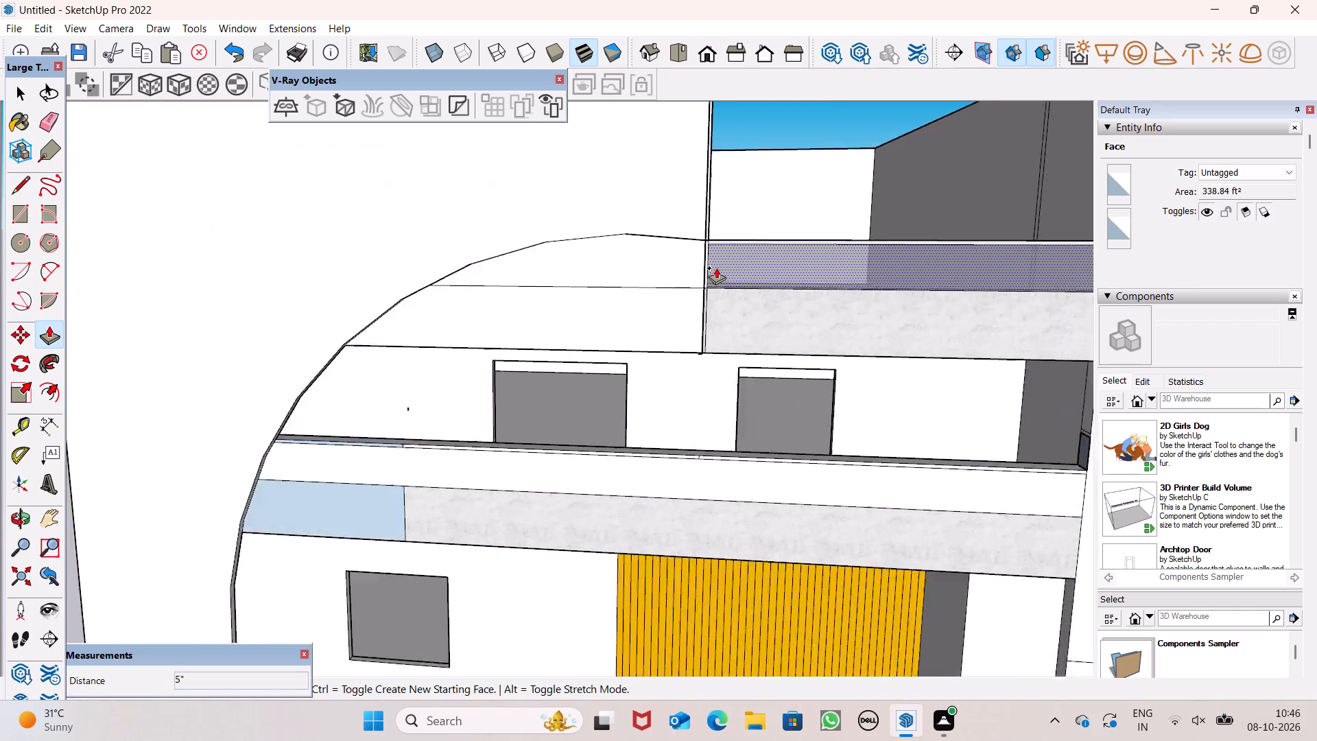
scroll(716, 268, "up", 3)
middle_click_drag(707, 309, 960, 368)
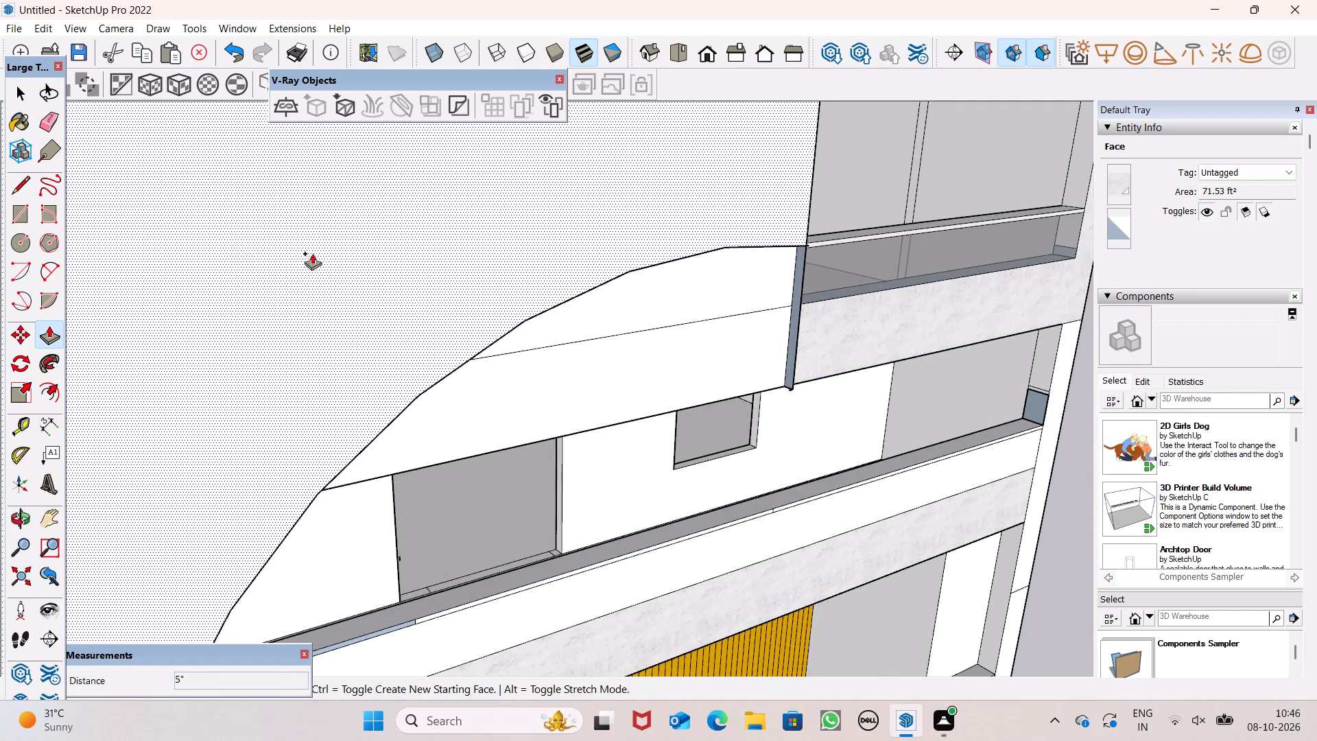
left_click(60, 124)
scroll(691, 293, "up", 7)
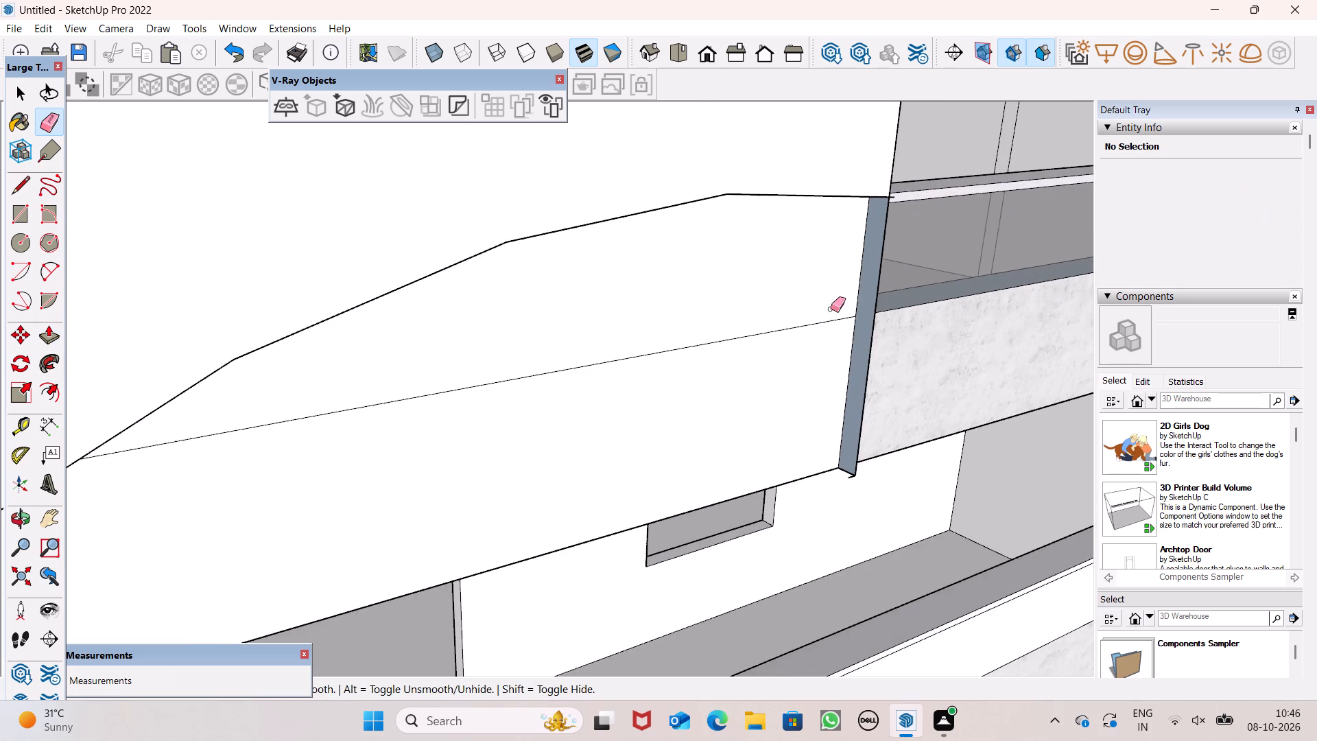
scroll(863, 381, "up", 5)
left_click_drag(851, 528, 842, 525)
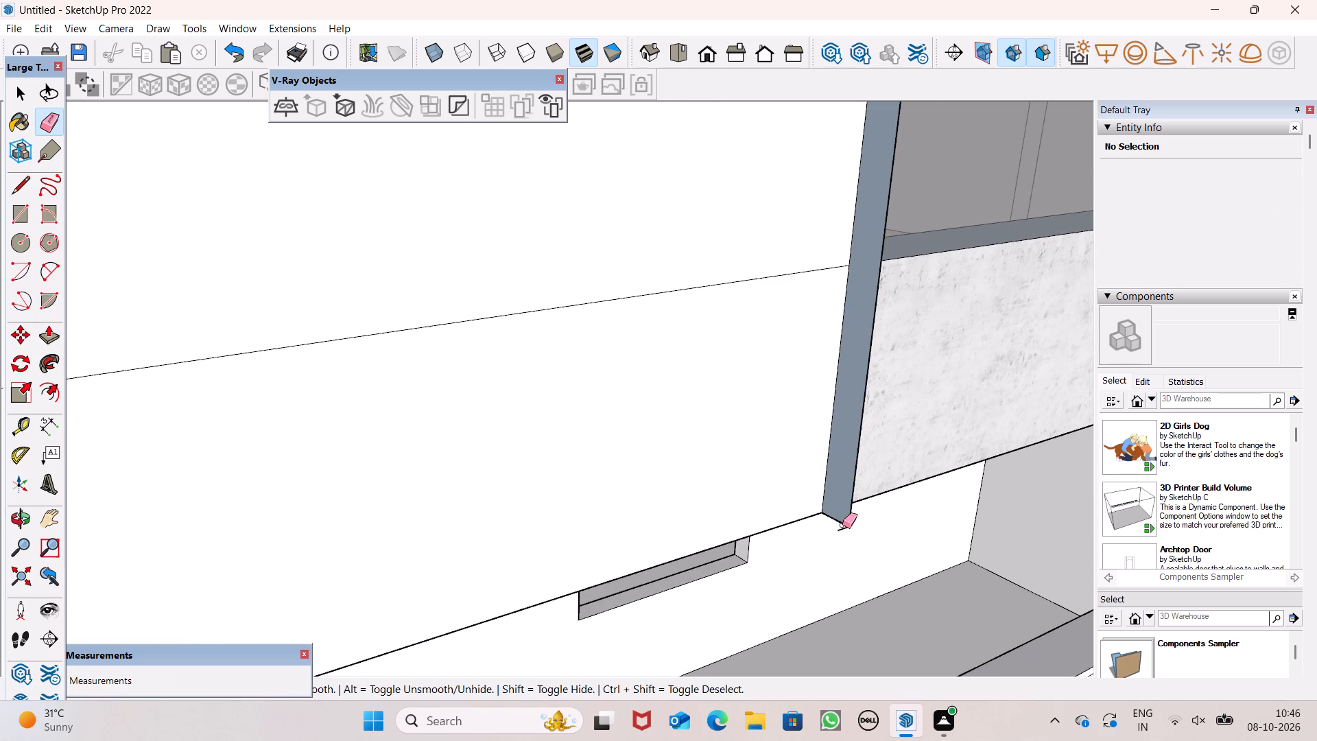
left_click_drag(842, 525, 842, 528)
Erase the small stub edge where the end of the arc meets the raised panel's vertical side.
scroll(807, 406, "down", 1)
scroll(729, 416, "down", 7)
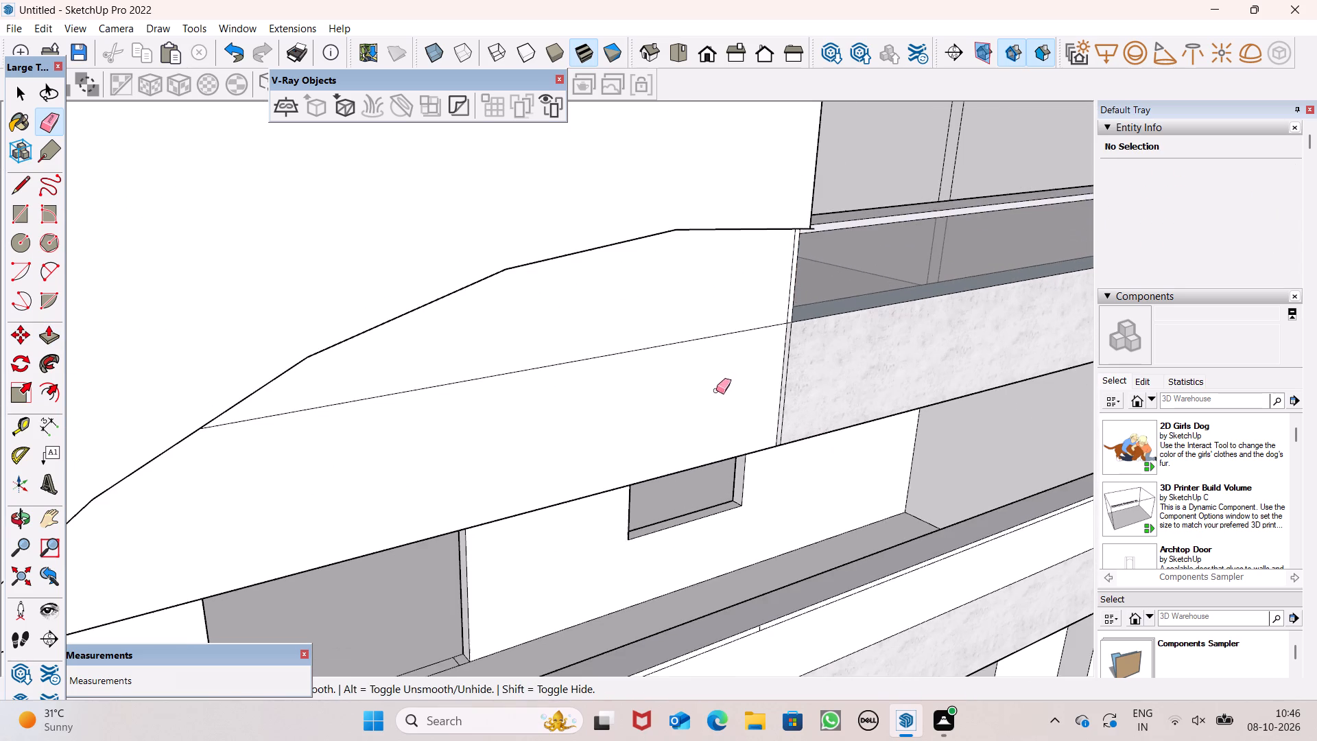
scroll(716, 390, "down", 2)
scroll(802, 305, "up", 7)
middle_click_drag(779, 232, 292, 315)
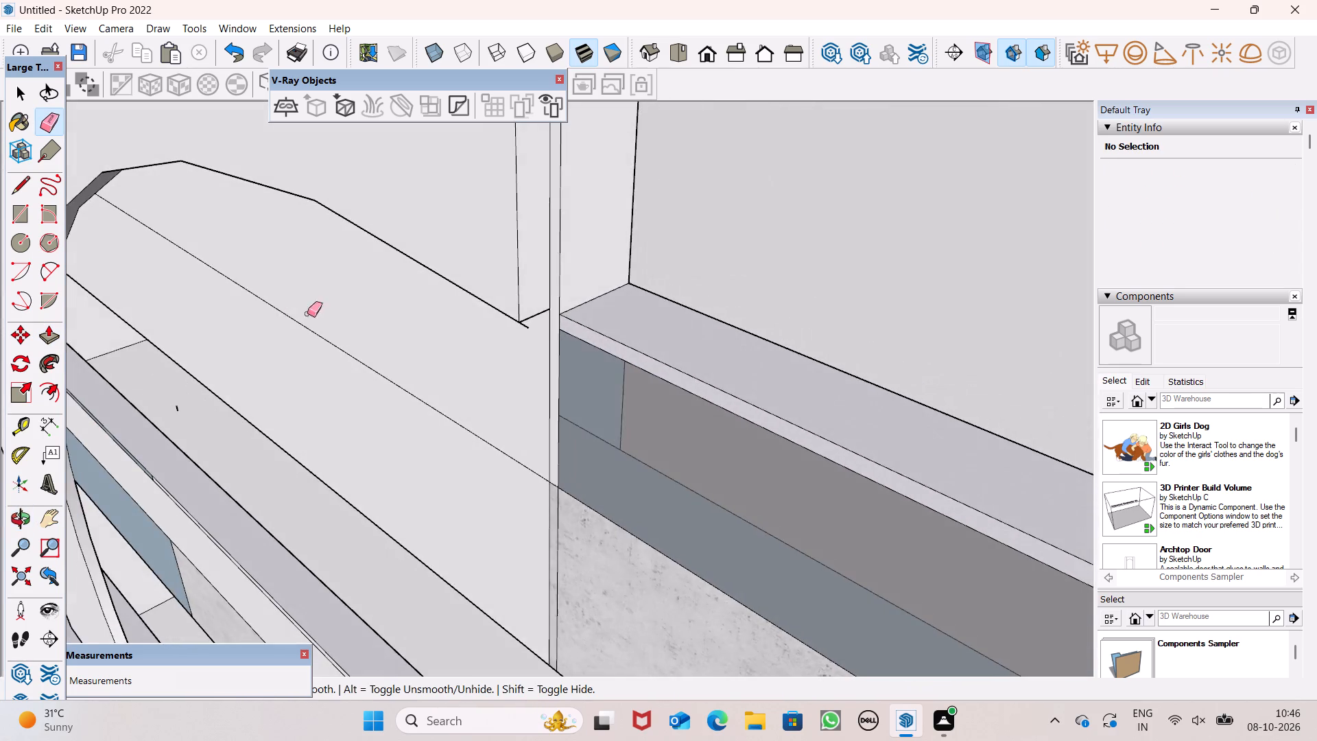
scroll(482, 307, "up", 4)
scroll(534, 330, "up", 6)
left_click(529, 332)
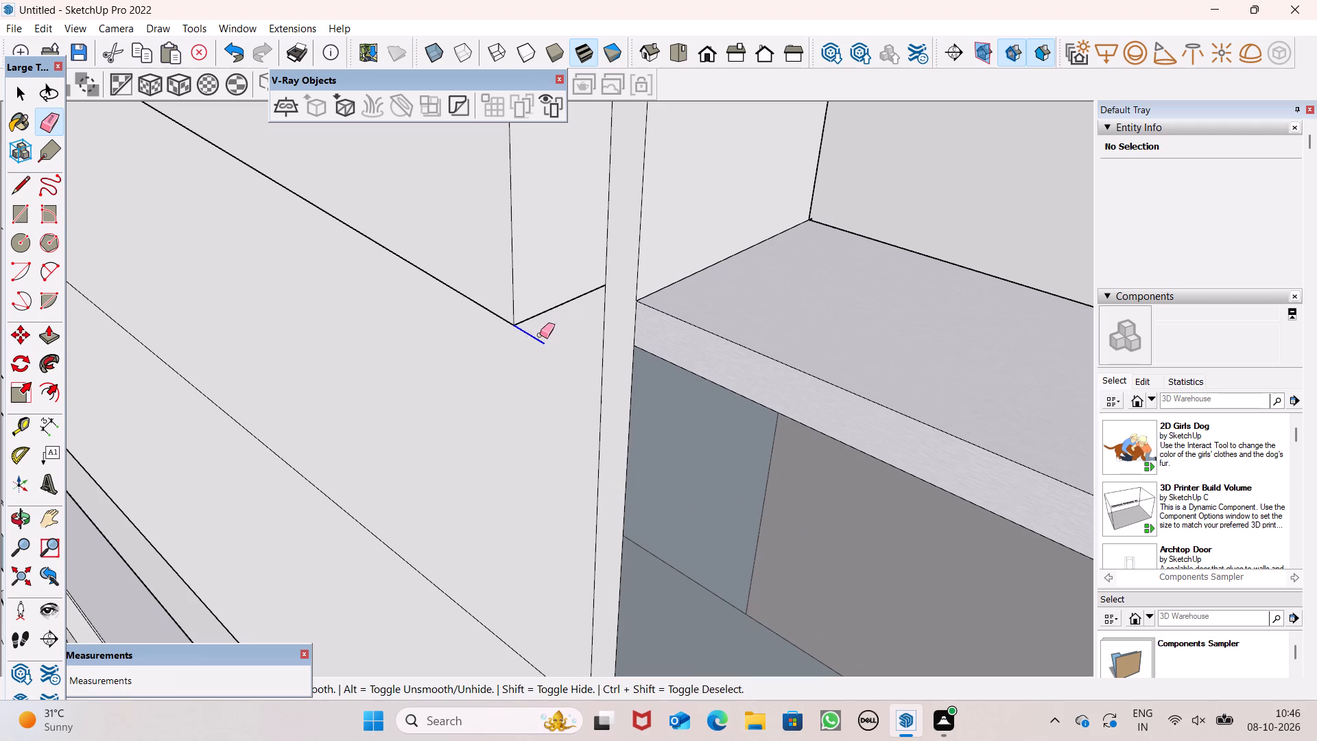
Examine the cleaned corner at the arc's end and the whole facade from the front, side and above.
scroll(759, 309, "down", 8)
scroll(776, 309, "up", 1)
scroll(776, 311, "down", 1)
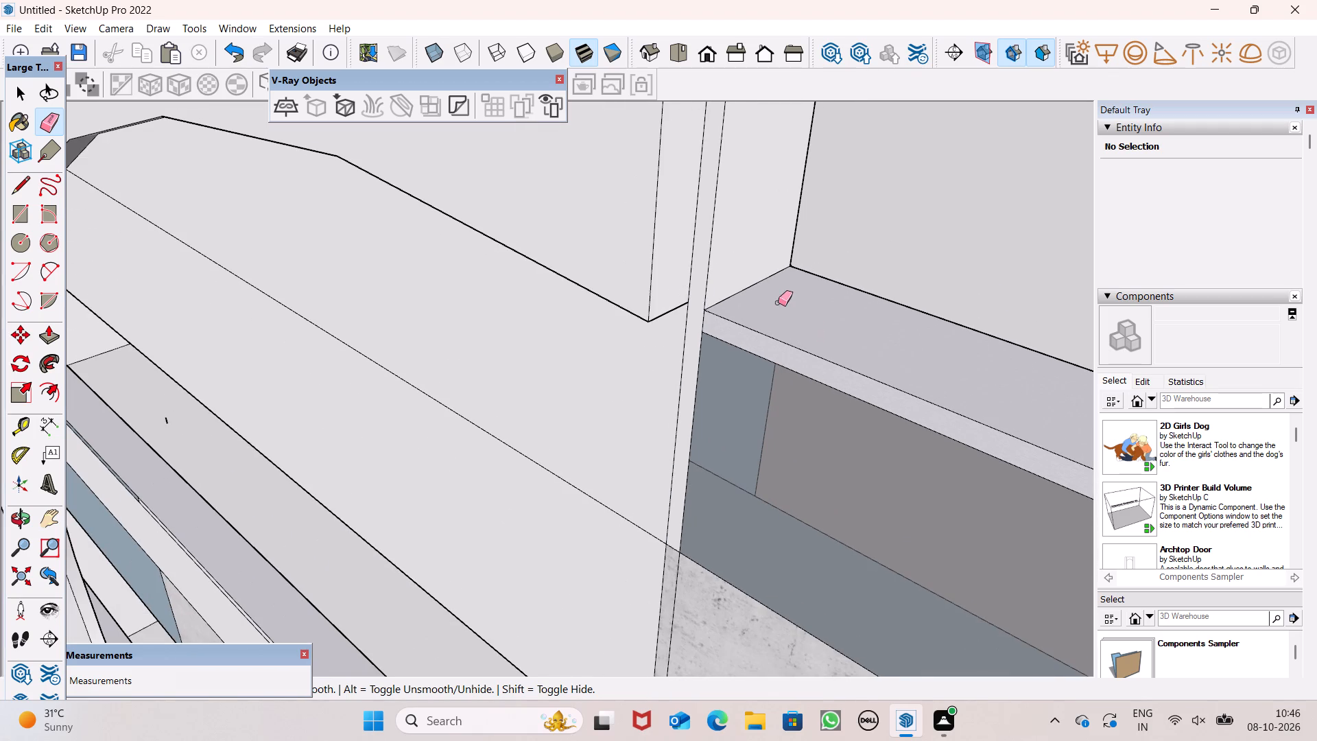
scroll(778, 303, "down", 16)
middle_click_drag(704, 287, 697, 89)
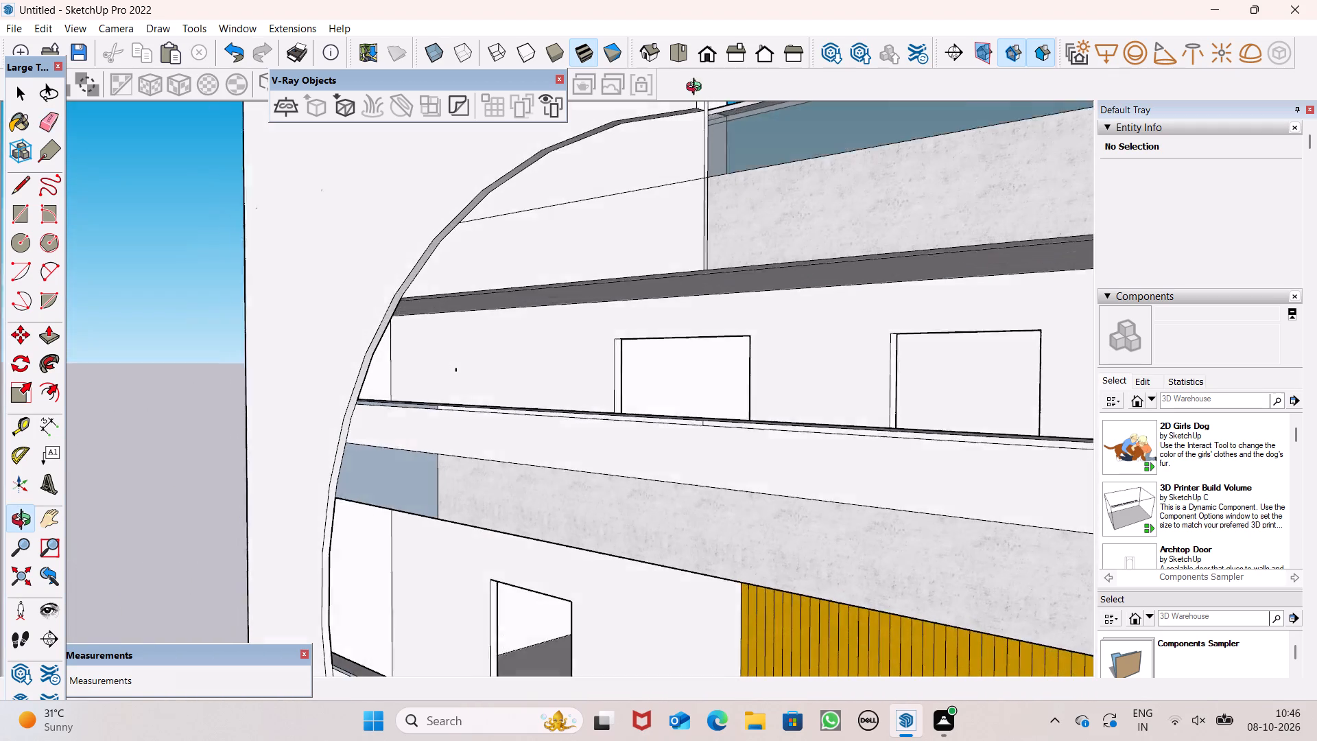
middle_click_drag(697, 89, 696, 83)
key("space")
scroll(699, 272, "down", 15)
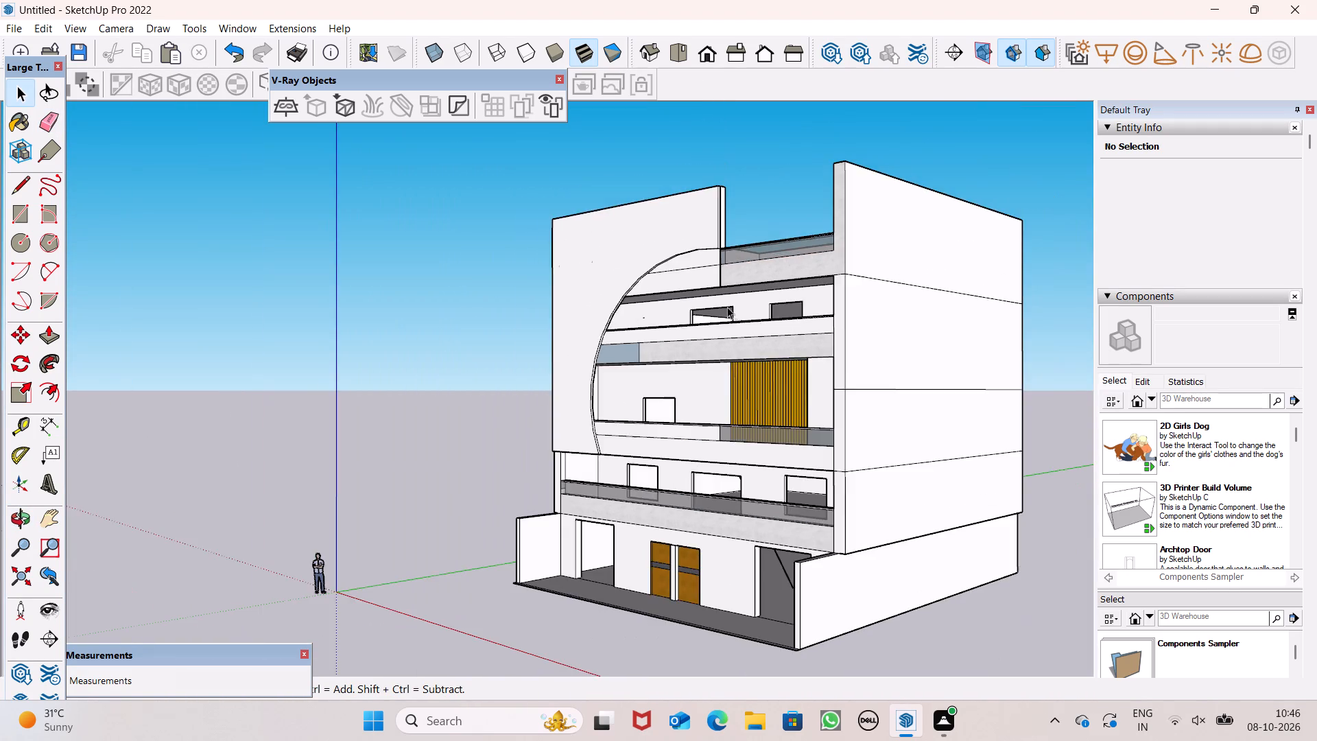
middle_click_drag(755, 408, 1039, 426)
scroll(871, 340, "up", 1)
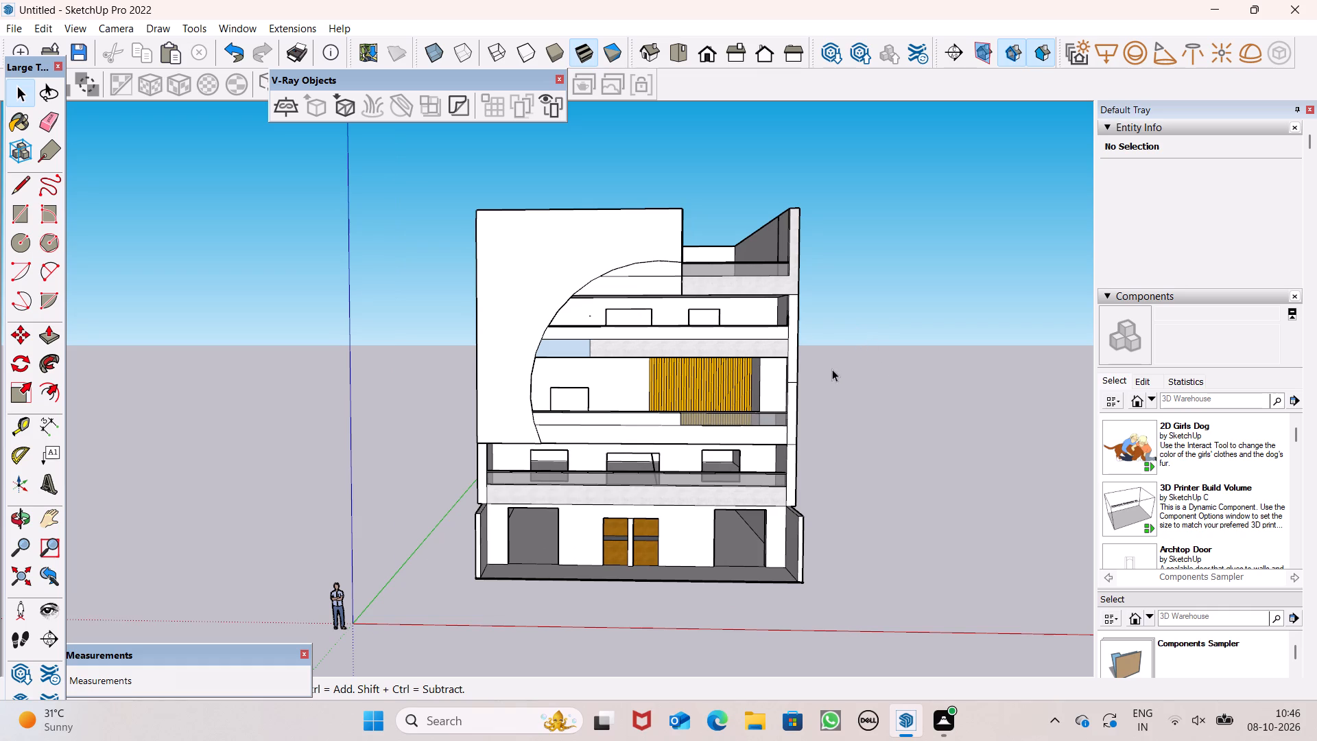
middle_click_drag(832, 379, 858, 478)
scroll(887, 440, "up", 1)
scroll(881, 435, "down", 1)
scroll(875, 432, "up", 1)
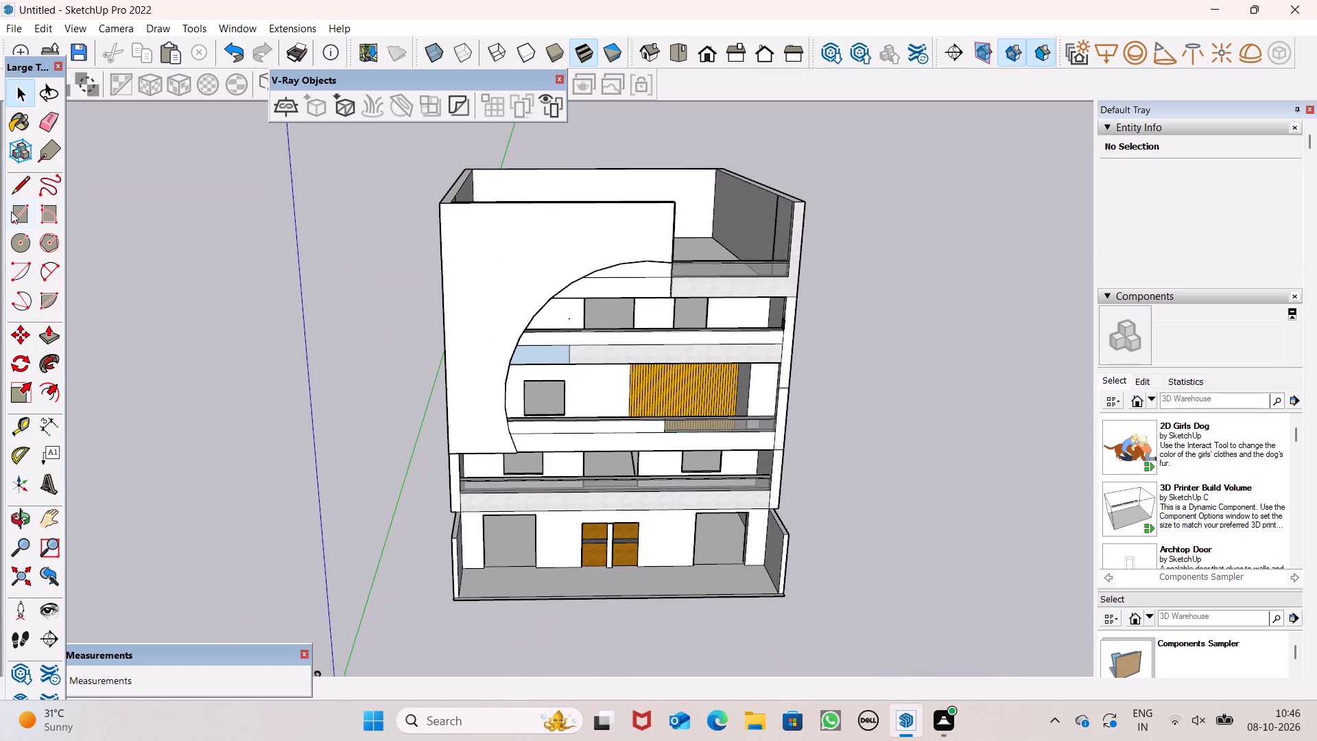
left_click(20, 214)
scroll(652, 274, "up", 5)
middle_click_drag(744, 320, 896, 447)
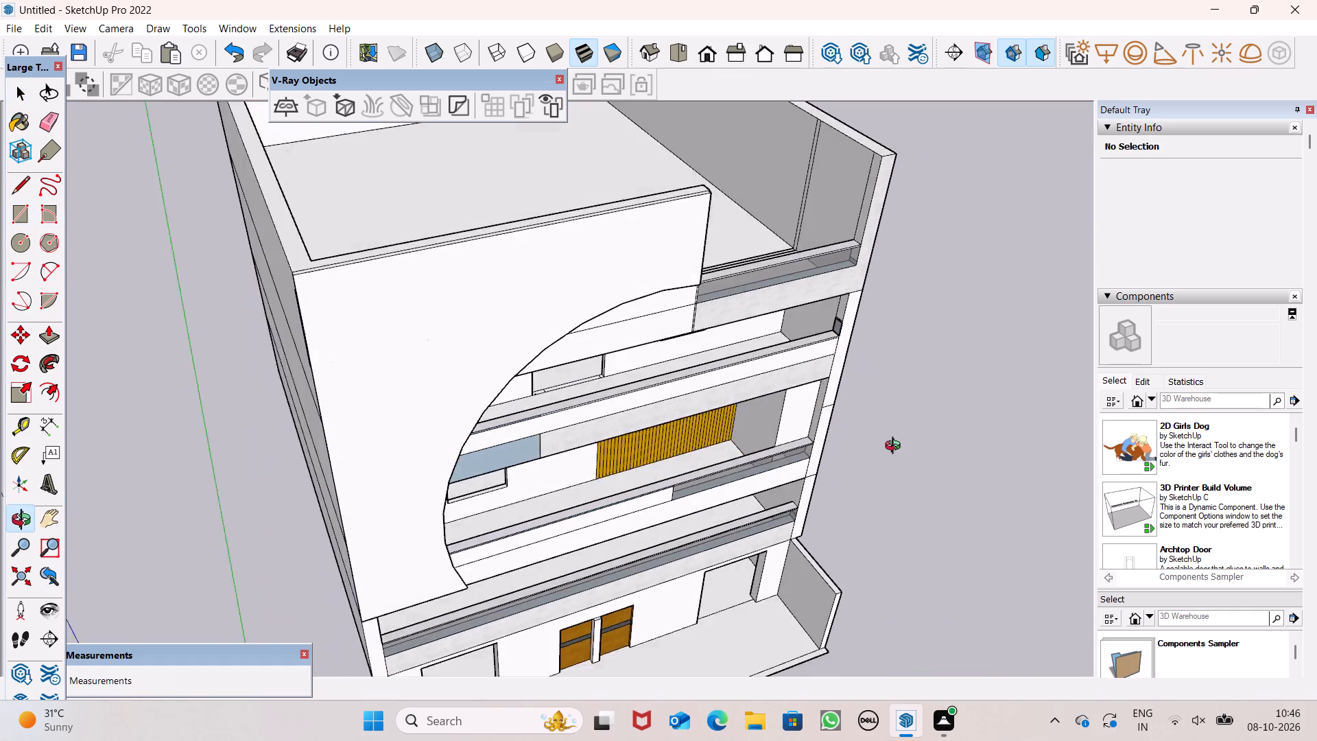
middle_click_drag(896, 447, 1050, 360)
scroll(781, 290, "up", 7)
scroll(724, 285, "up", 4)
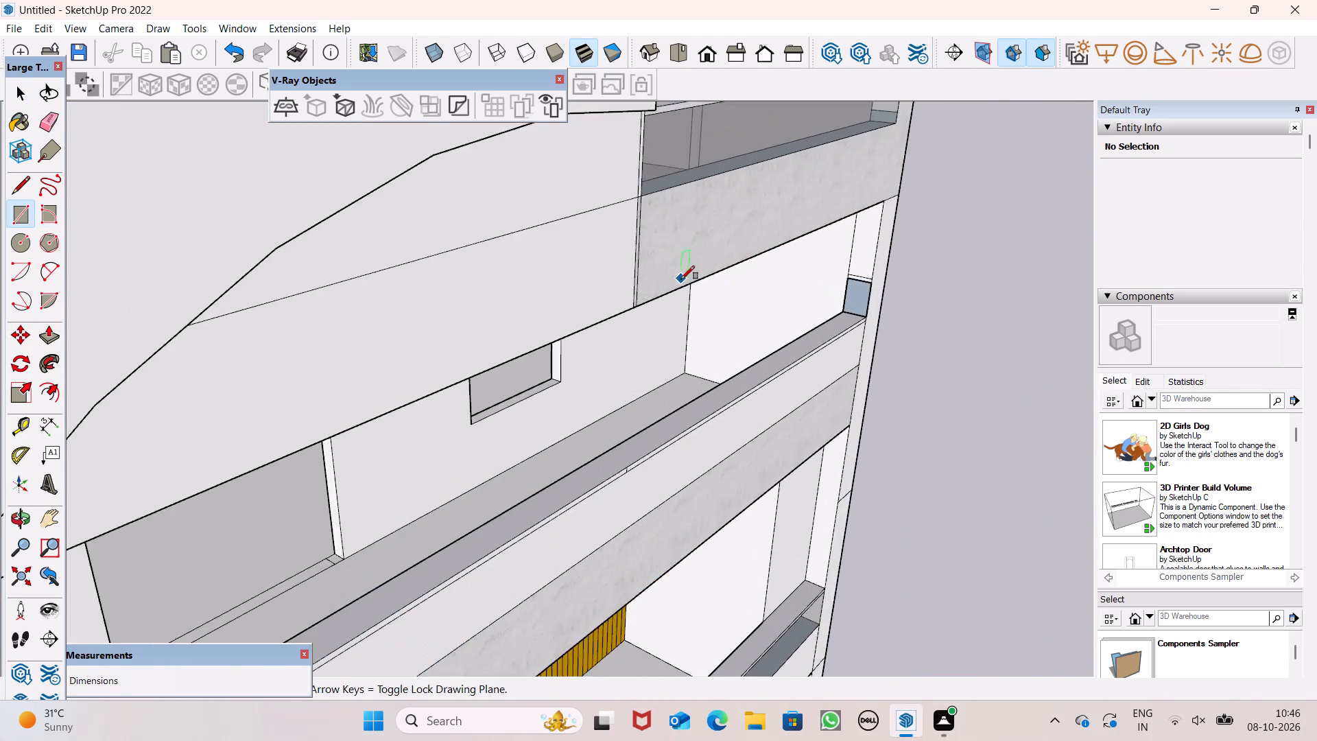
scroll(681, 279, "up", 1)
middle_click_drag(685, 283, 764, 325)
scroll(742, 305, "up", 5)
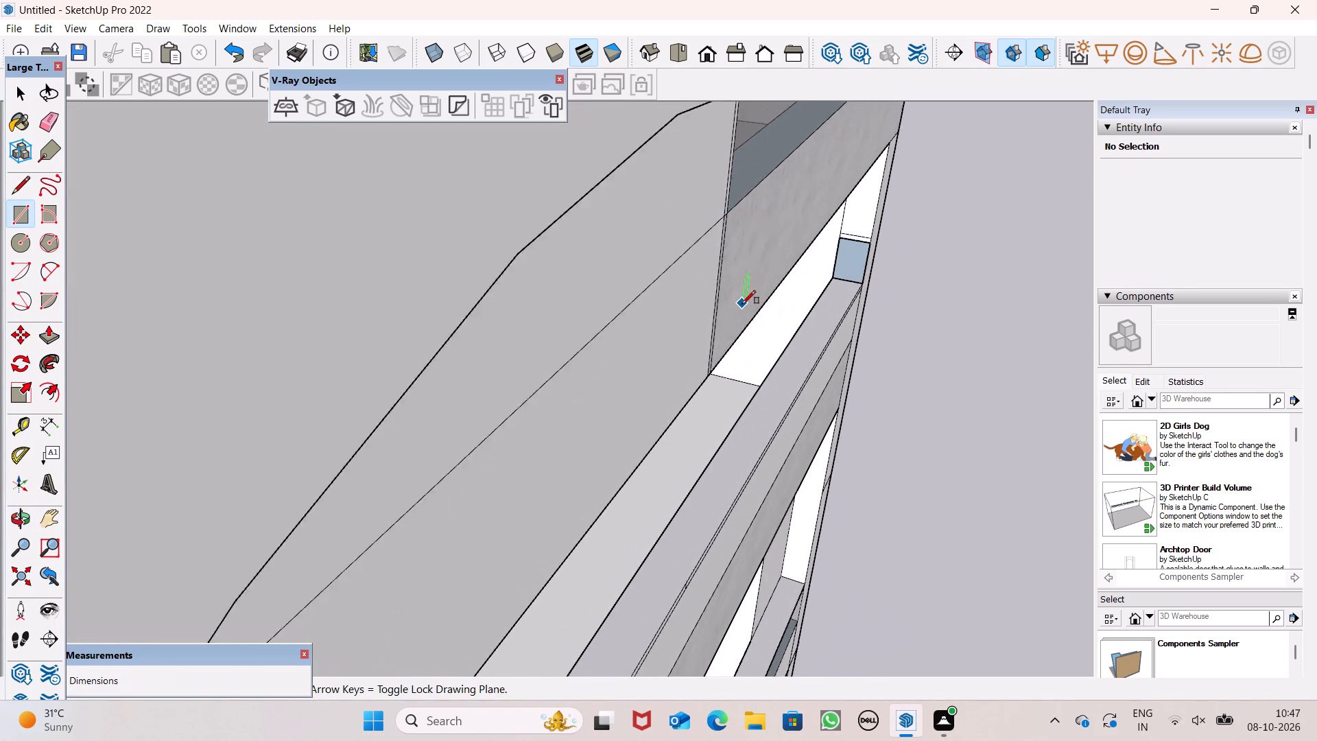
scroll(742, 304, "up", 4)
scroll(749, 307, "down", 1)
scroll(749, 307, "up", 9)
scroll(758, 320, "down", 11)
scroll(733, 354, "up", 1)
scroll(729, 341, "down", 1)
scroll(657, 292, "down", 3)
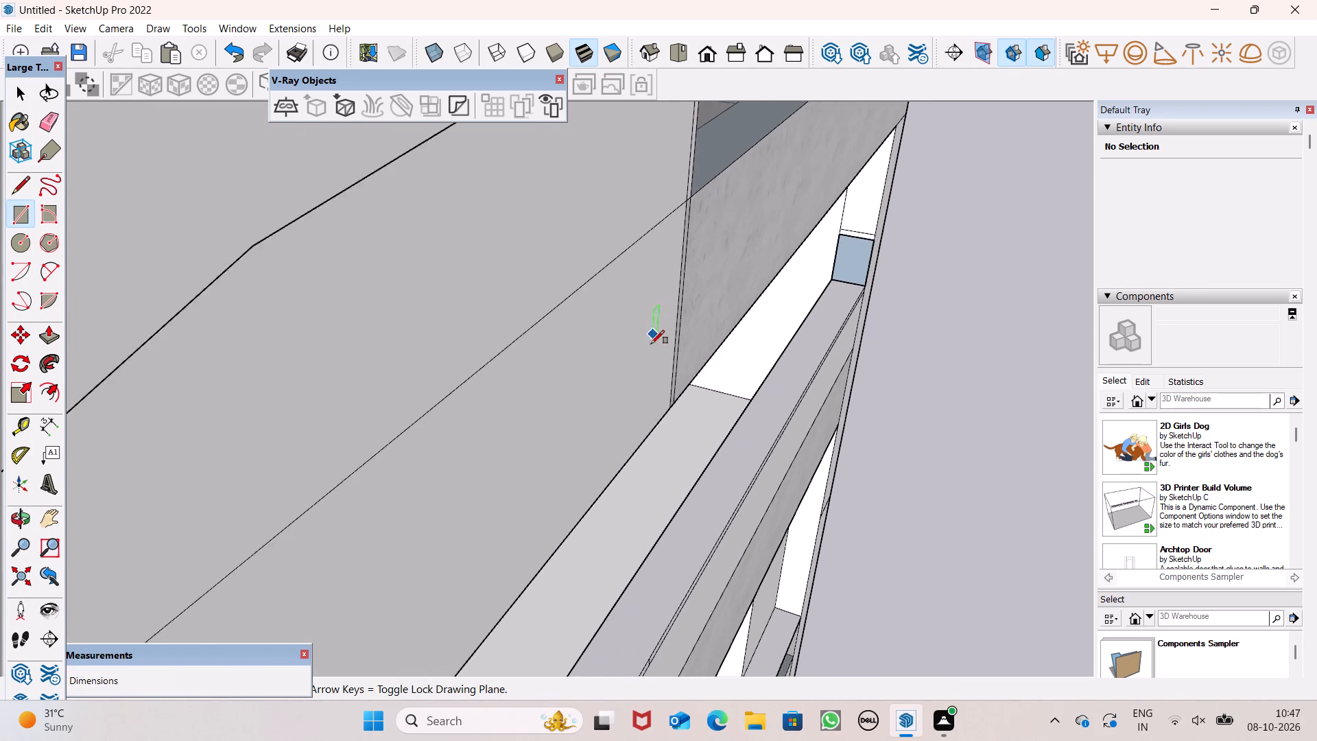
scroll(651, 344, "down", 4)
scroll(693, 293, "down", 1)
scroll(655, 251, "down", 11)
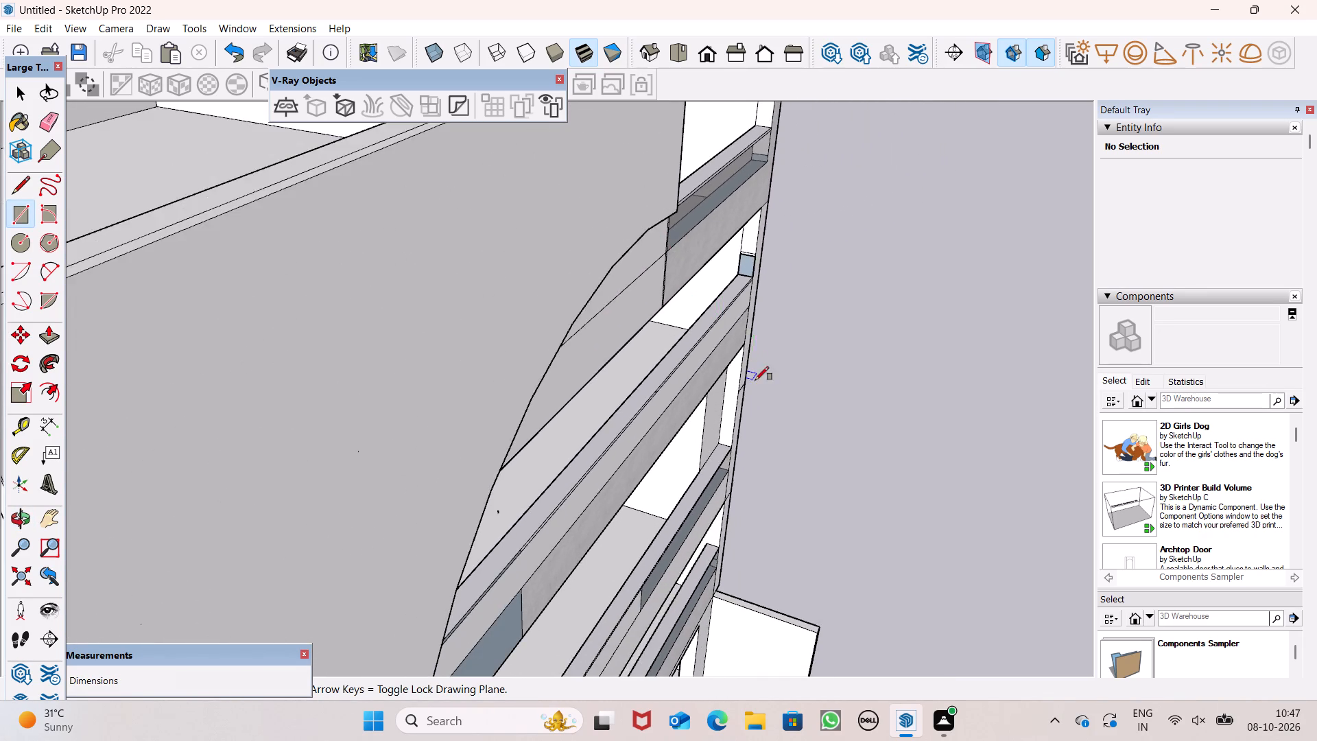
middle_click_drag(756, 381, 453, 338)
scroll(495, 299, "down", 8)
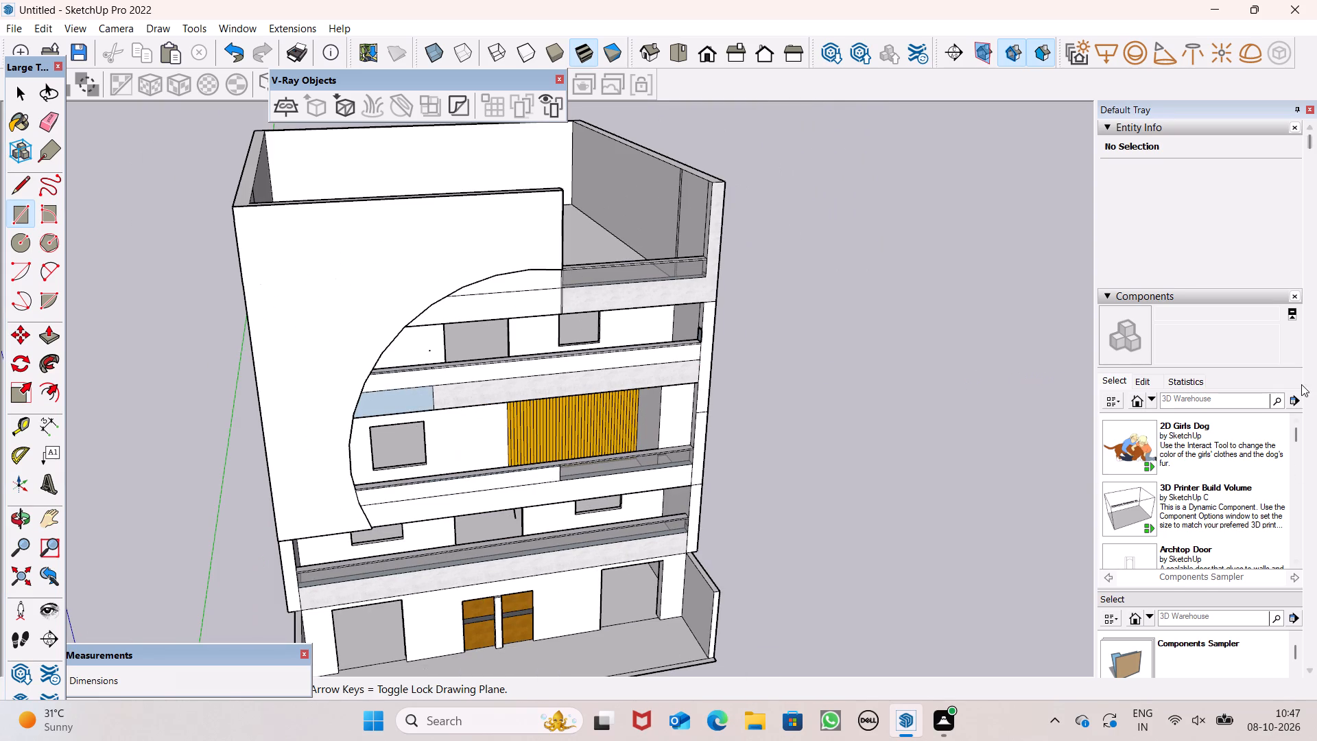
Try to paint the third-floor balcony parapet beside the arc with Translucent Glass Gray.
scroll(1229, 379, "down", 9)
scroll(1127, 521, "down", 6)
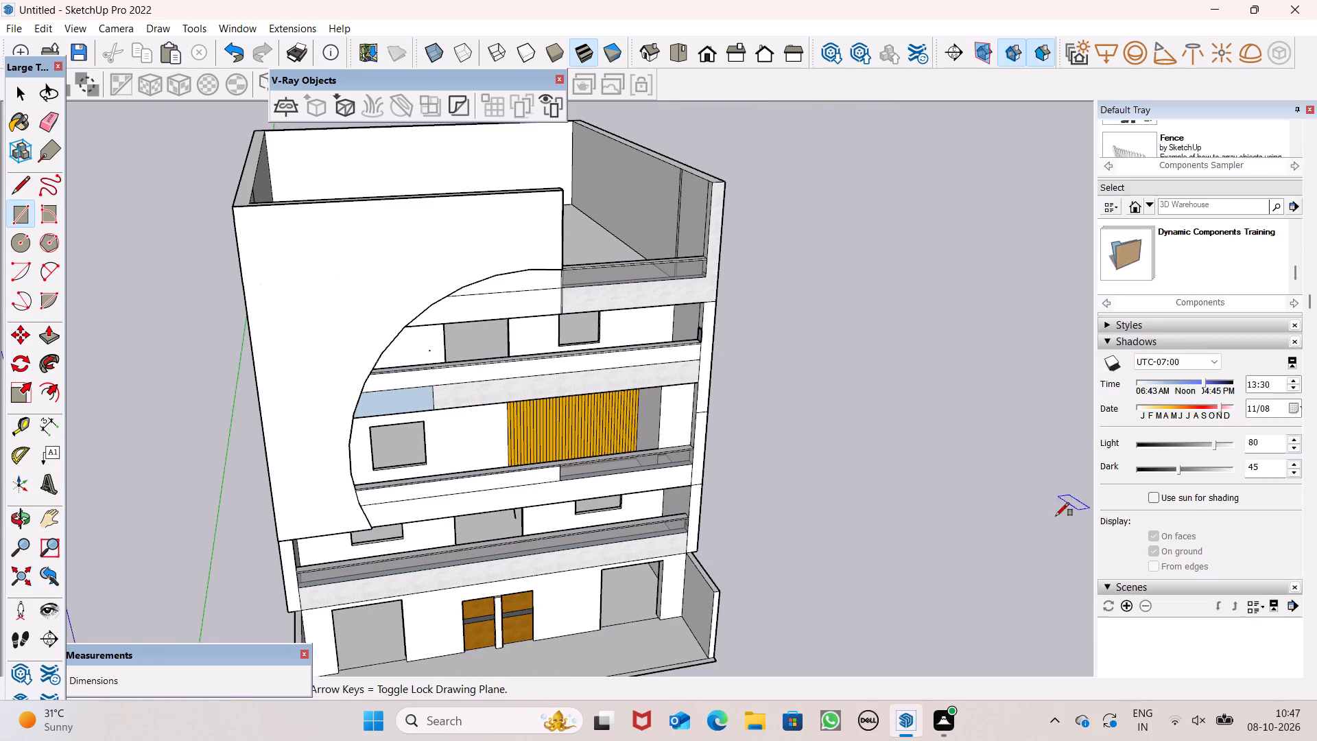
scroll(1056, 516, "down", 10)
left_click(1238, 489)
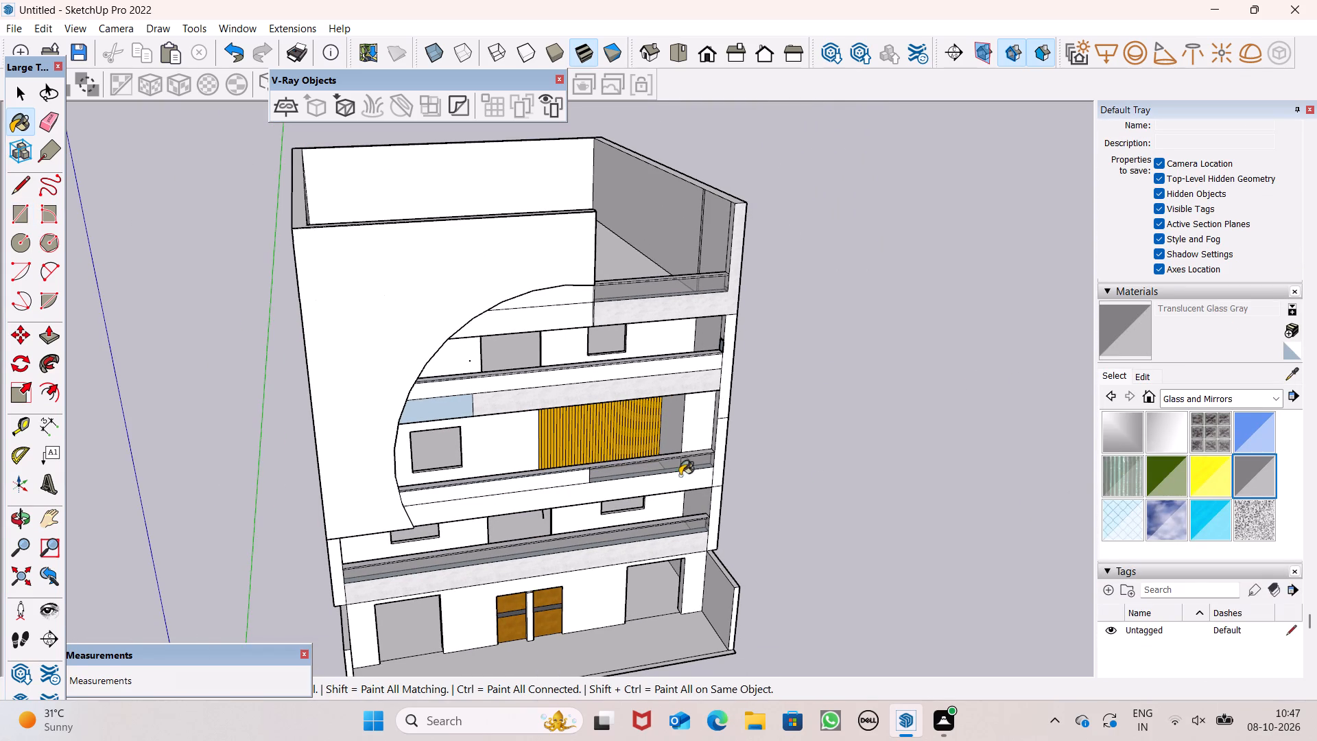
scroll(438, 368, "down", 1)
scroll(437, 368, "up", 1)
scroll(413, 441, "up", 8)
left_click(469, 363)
Examine the third-floor balcony parapet and the blue band beside the arc from inside, above and the front.
middle_click_drag(641, 415, 180, 498)
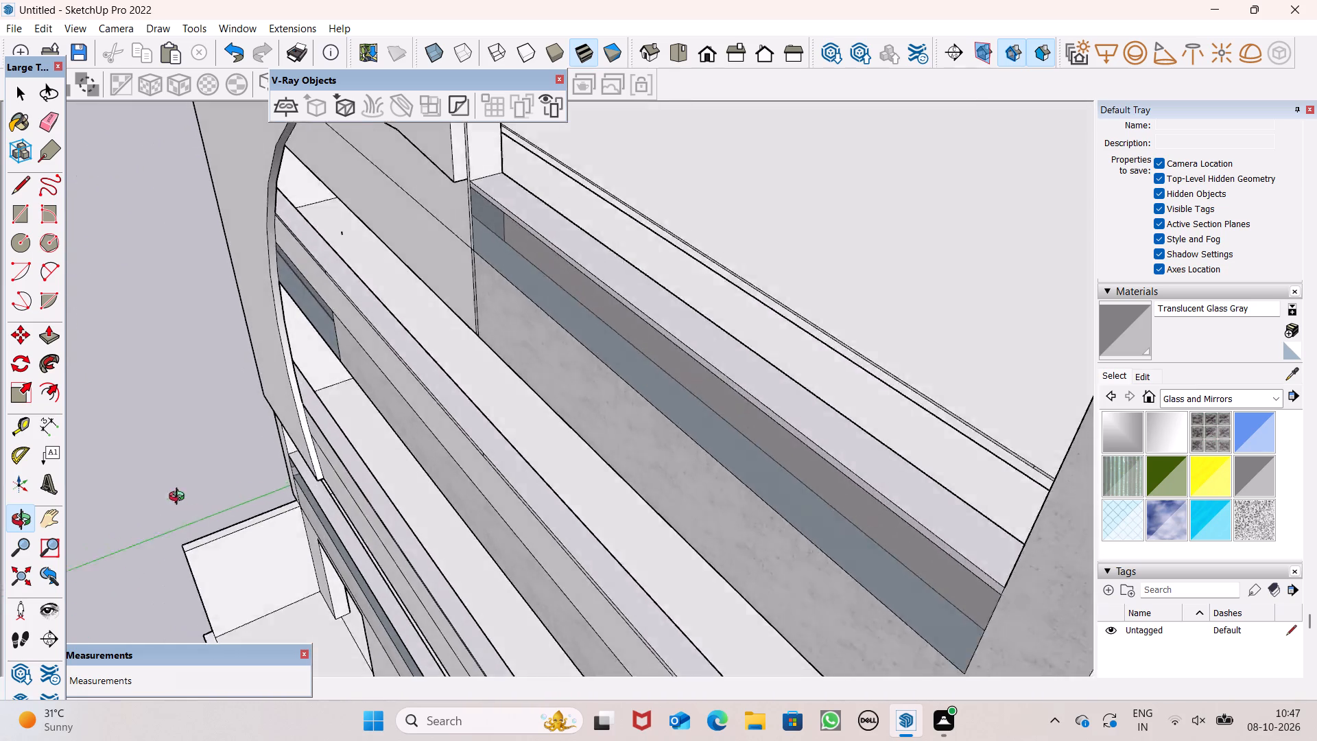
middle_click_drag(180, 498, 174, 463)
scroll(385, 362, "up", 6)
scroll(549, 352, "up", 4)
middle_click_drag(543, 384, 335, 383)
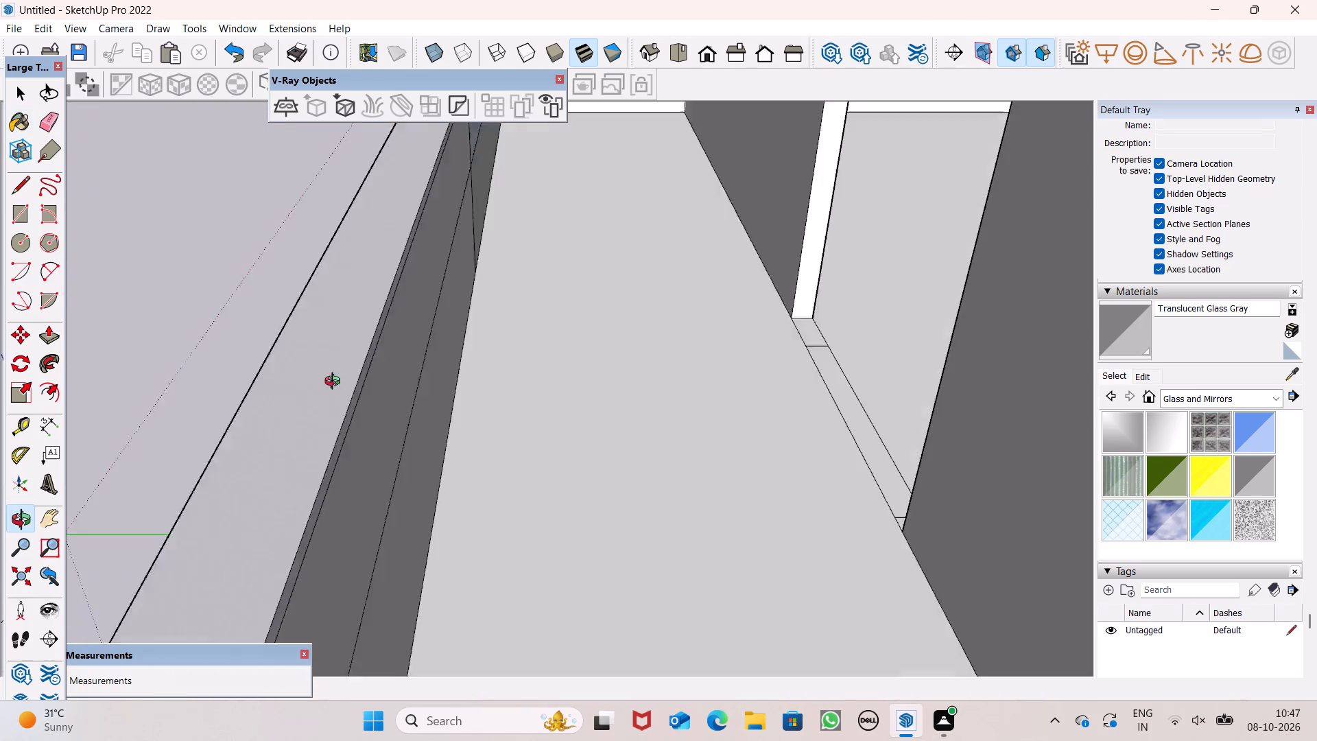
middle_click_drag(335, 383, 281, 355)
scroll(633, 268, "down", 1)
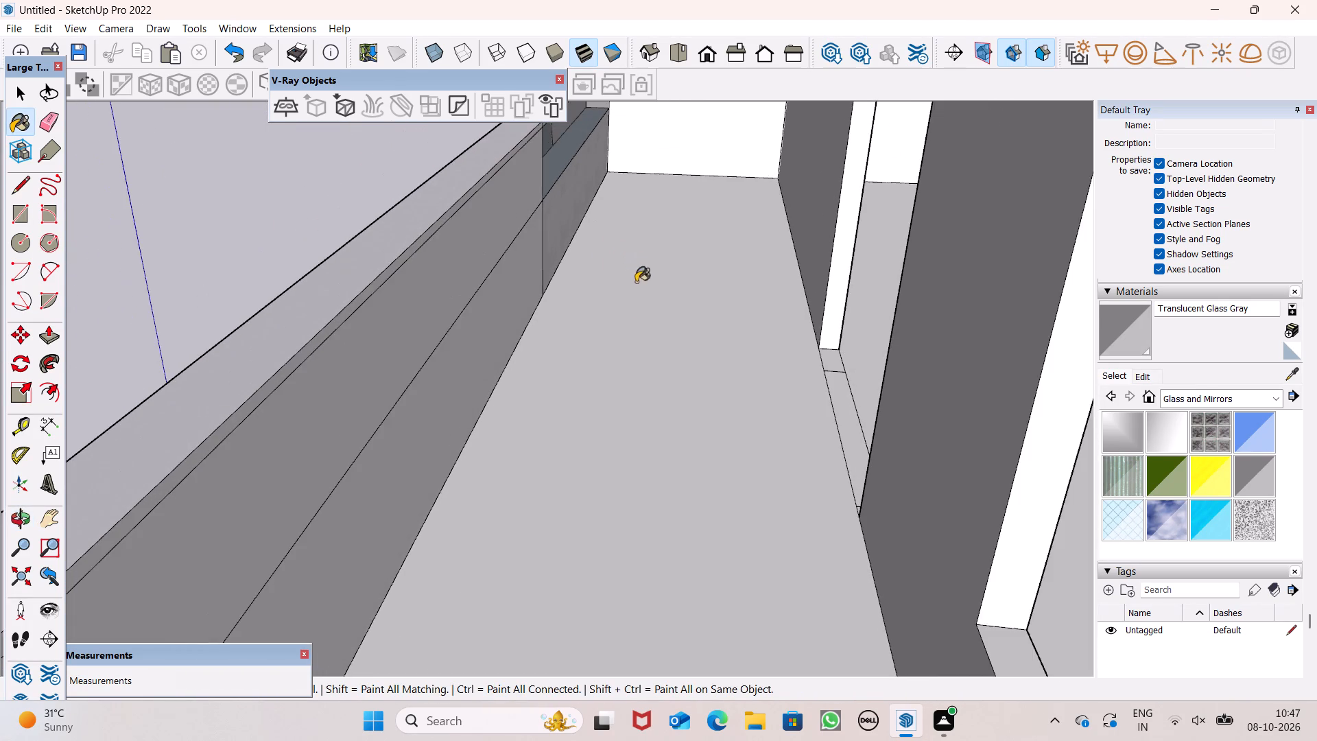
middle_click_drag(622, 326, 1001, 319)
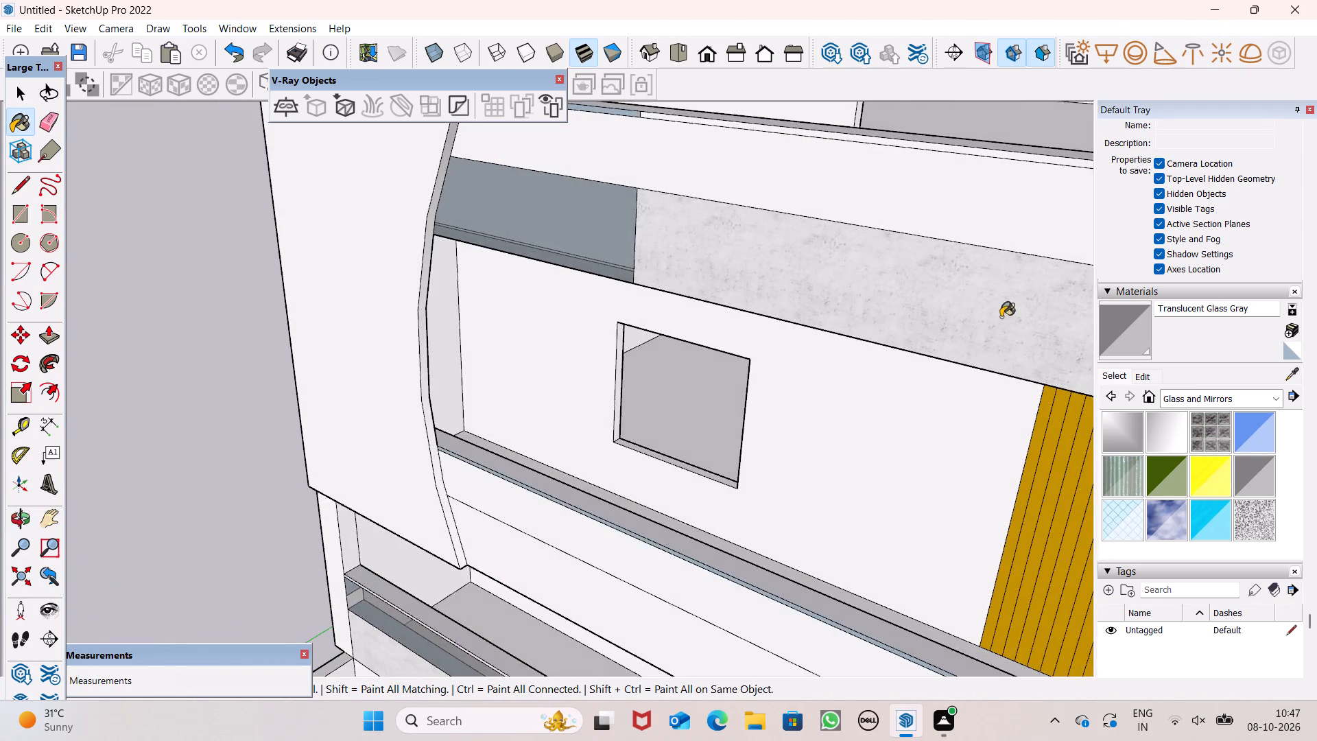
scroll(1001, 326, "down", 10)
scroll(831, 323, "down", 5)
scroll(411, 337, "up", 1)
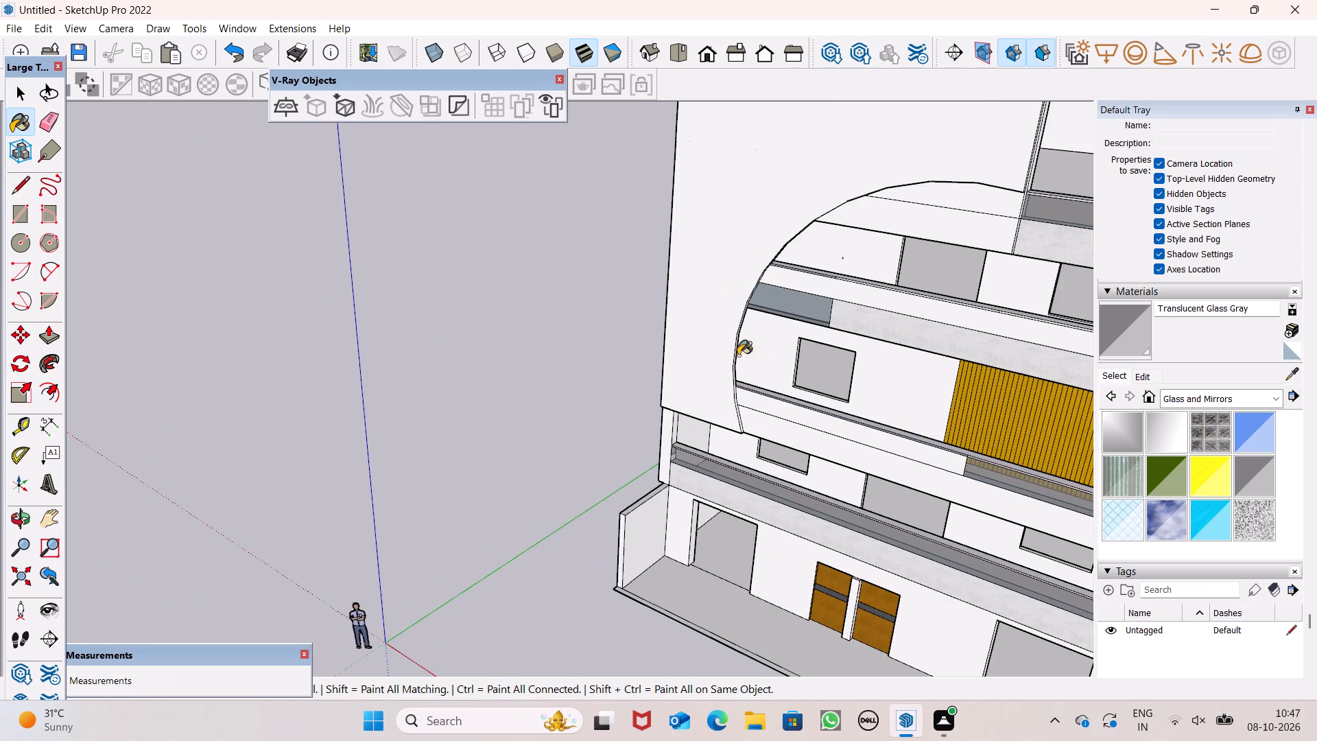
Draw a vertical line about 2' 7/8" long across the third-floor parapet, from the thin blue strip's end to the concrete band's corner.
scroll(726, 361, "down", 2)
scroll(778, 296, "up", 4)
scroll(873, 308, "down", 1)
scroll(873, 308, "up", 3)
scroll(804, 294, "up", 8)
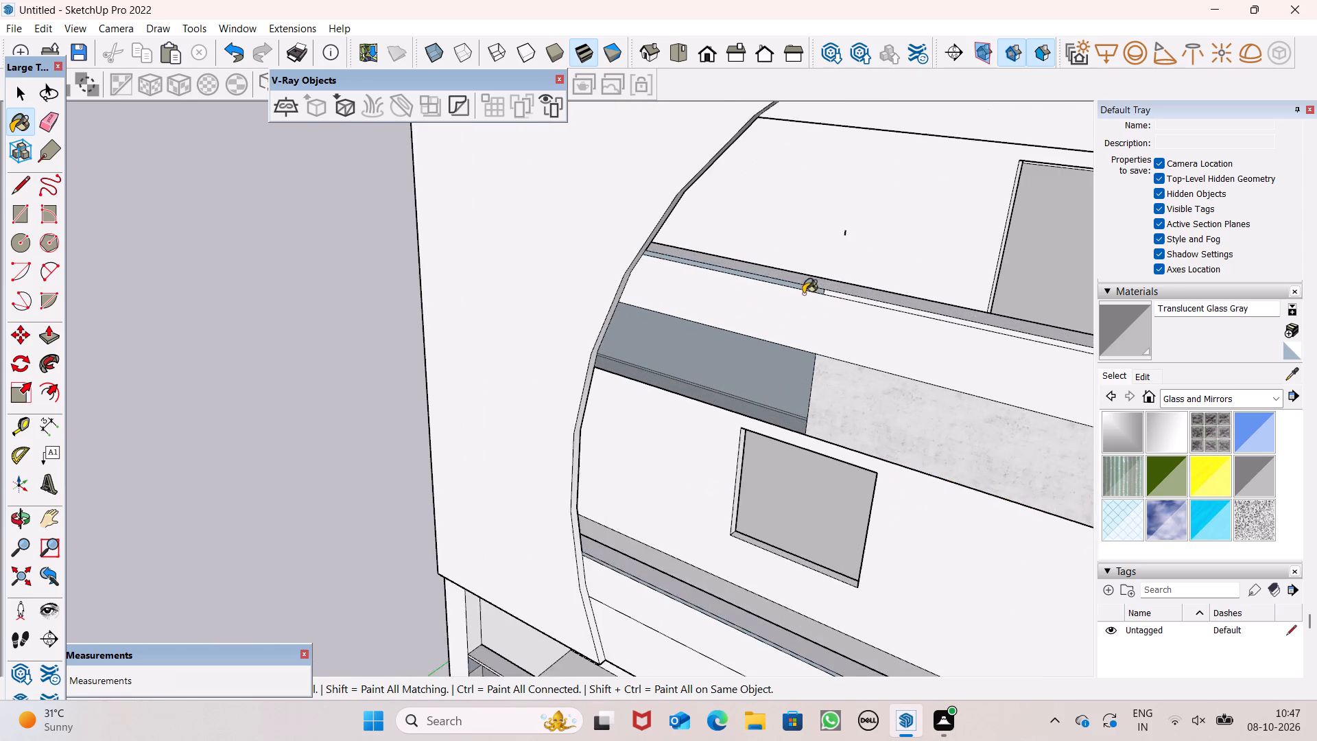
scroll(814, 291, "up", 5)
middle_click_drag(852, 346, 800, 404)
scroll(852, 346, "up", 1)
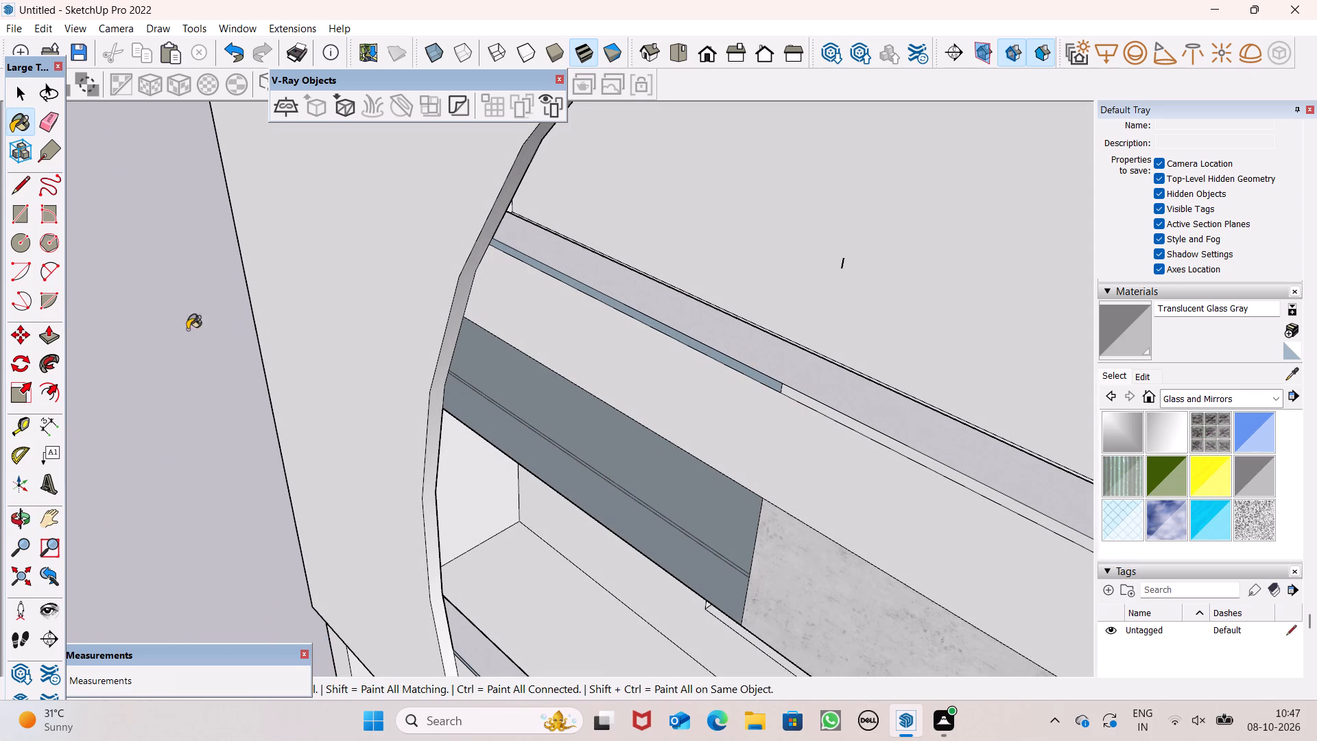
left_click(30, 191)
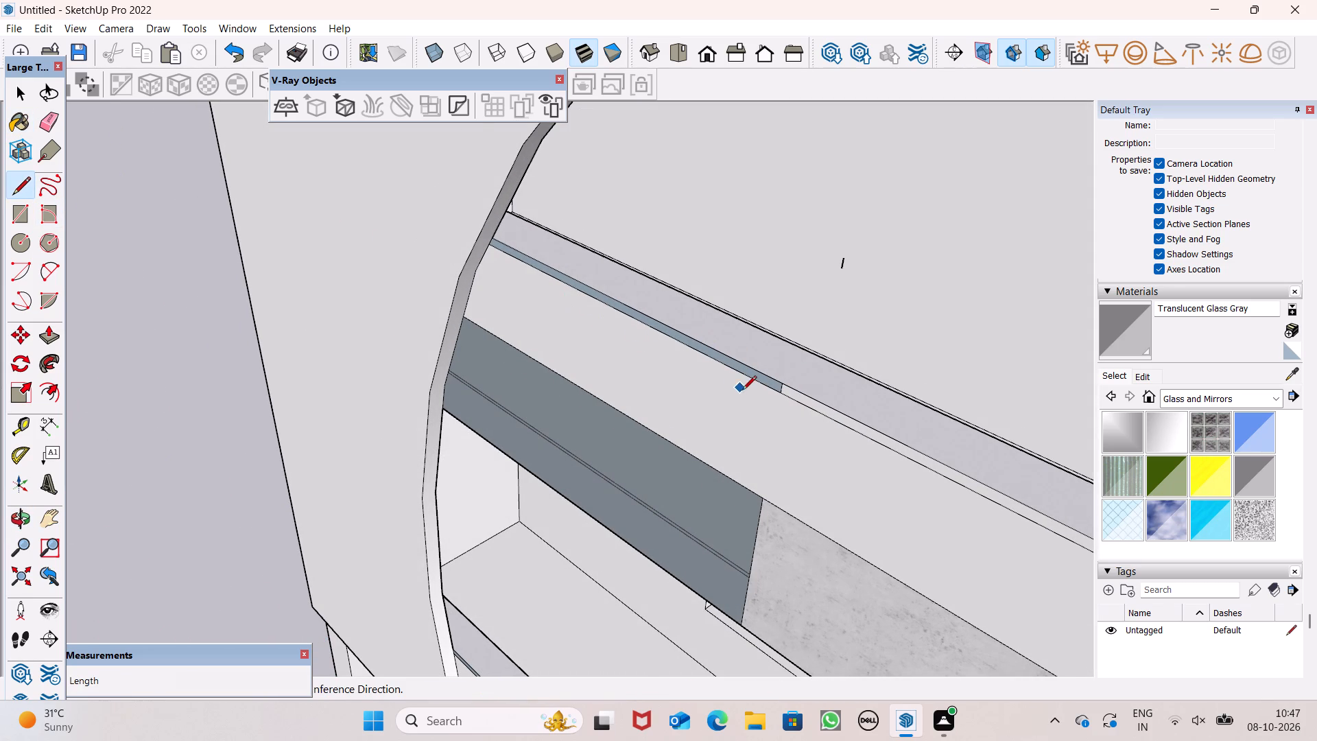
scroll(742, 391, "up", 4)
left_click(804, 395)
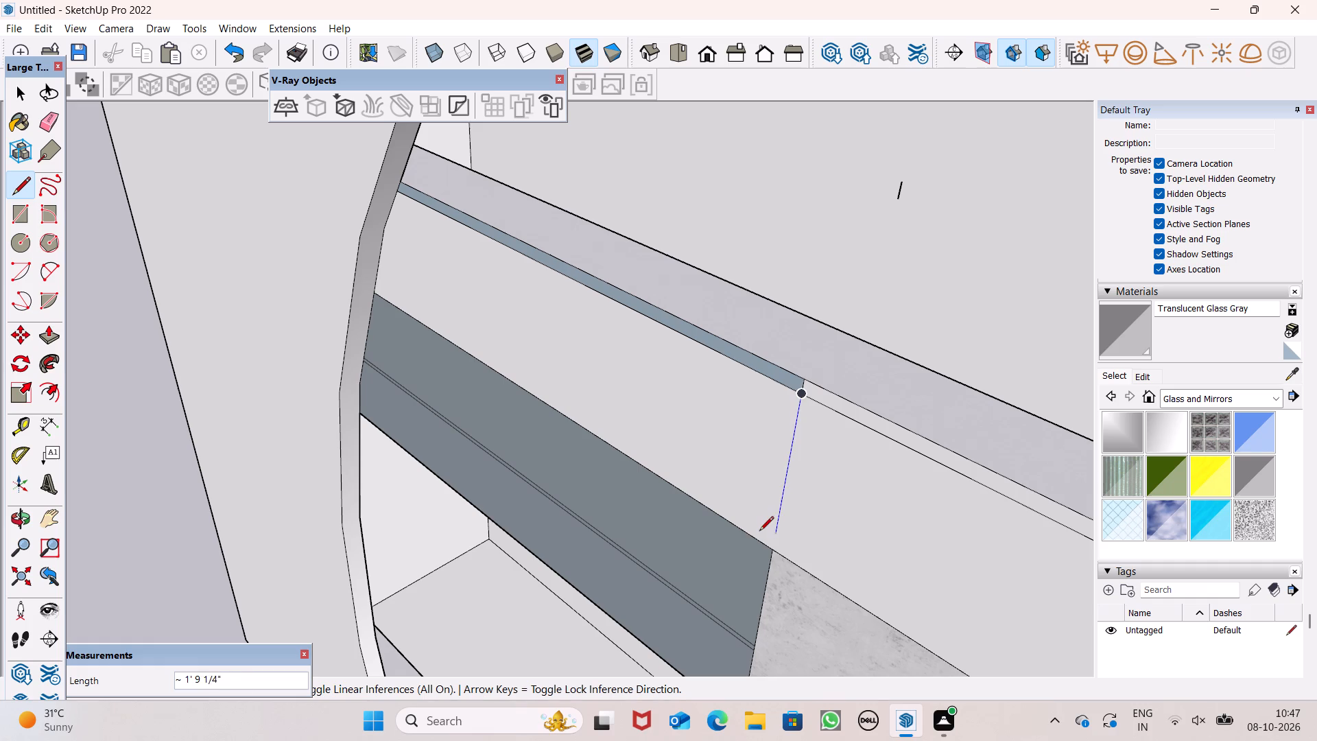
left_click_drag(763, 553, 761, 543)
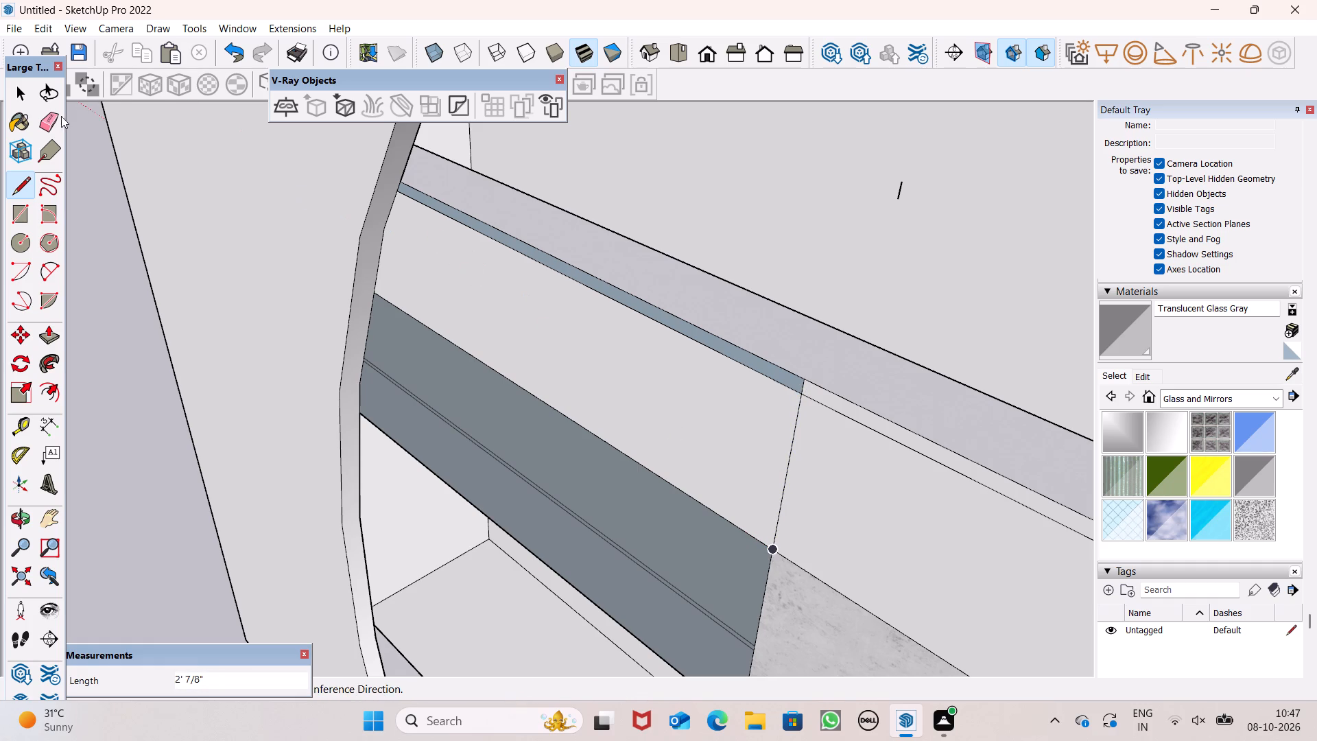
Erase the lower edge of the thin blue strip below the parapet's top, merging the strip with the parapet face.
left_click(49, 119)
left_click(618, 305)
left_click_drag(629, 309, 630, 314)
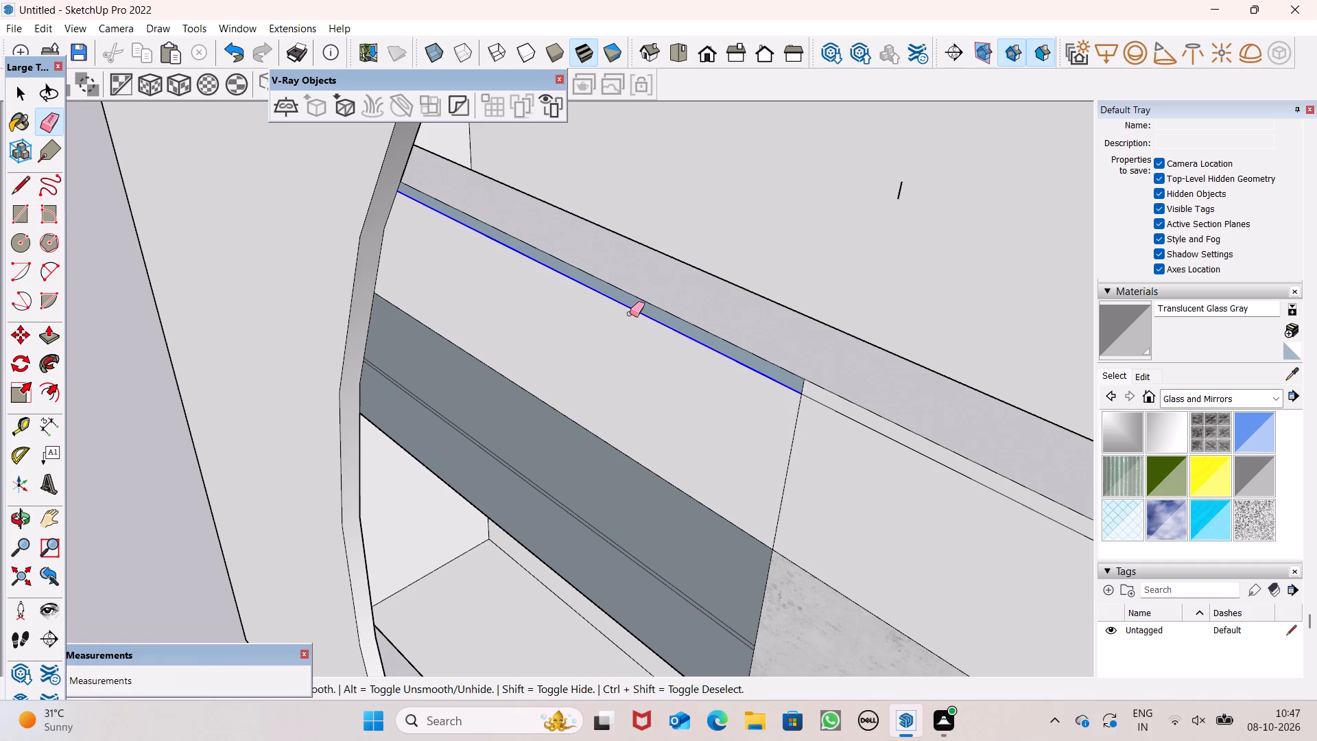
left_click_drag(630, 314, 631, 318)
Paint the parapet face between the arc and the new vertical line with Translucent Glass Gray.
scroll(841, 406, "down", 1)
middle_click_drag(886, 468, 1073, 336)
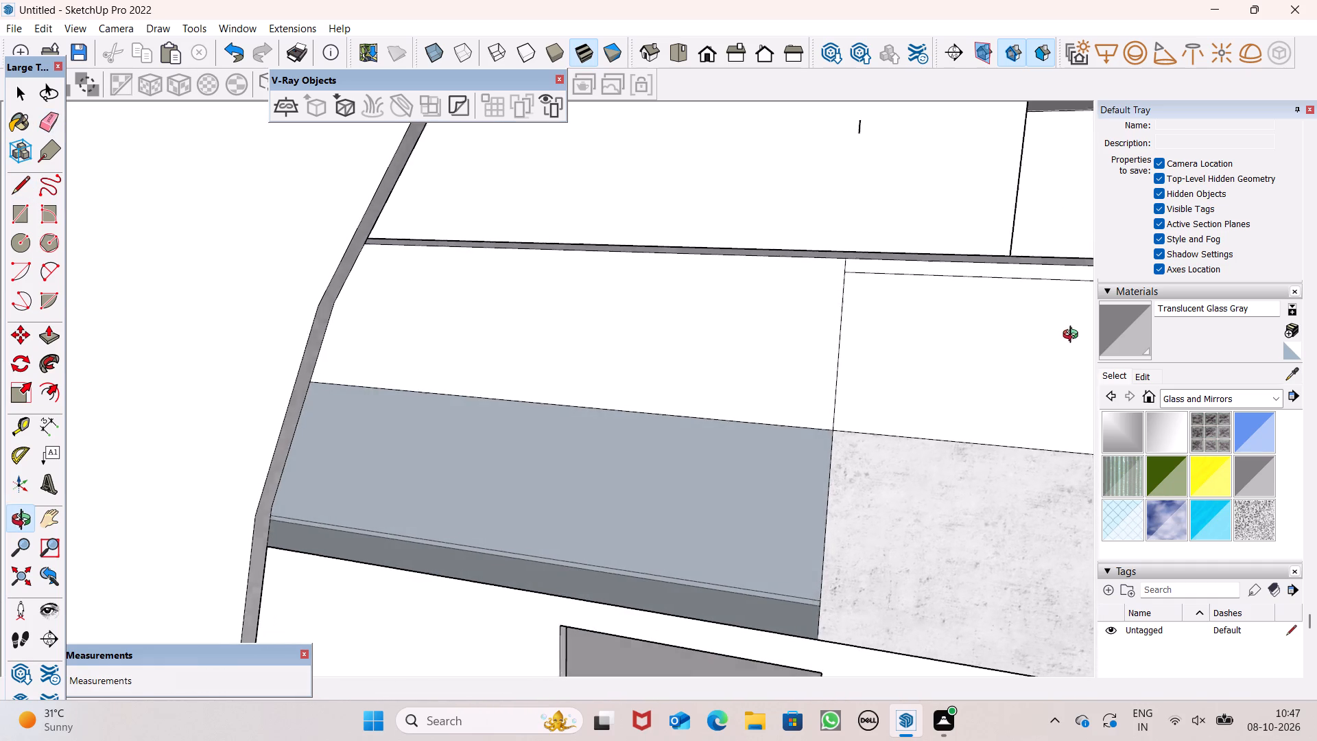
middle_click_drag(1073, 336, 1075, 336)
scroll(1018, 364, "down", 3)
scroll(971, 399, "down", 3)
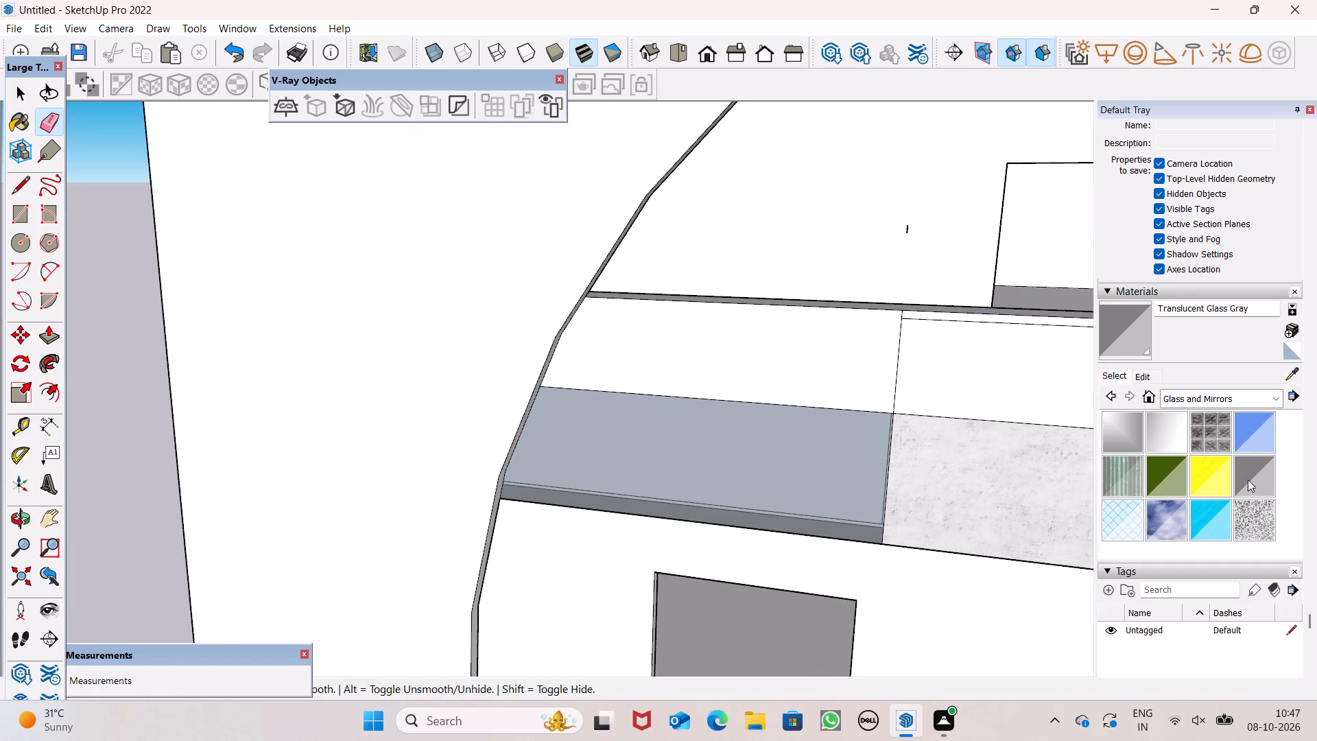
scroll(1255, 440, "down", 1)
left_click(1266, 403)
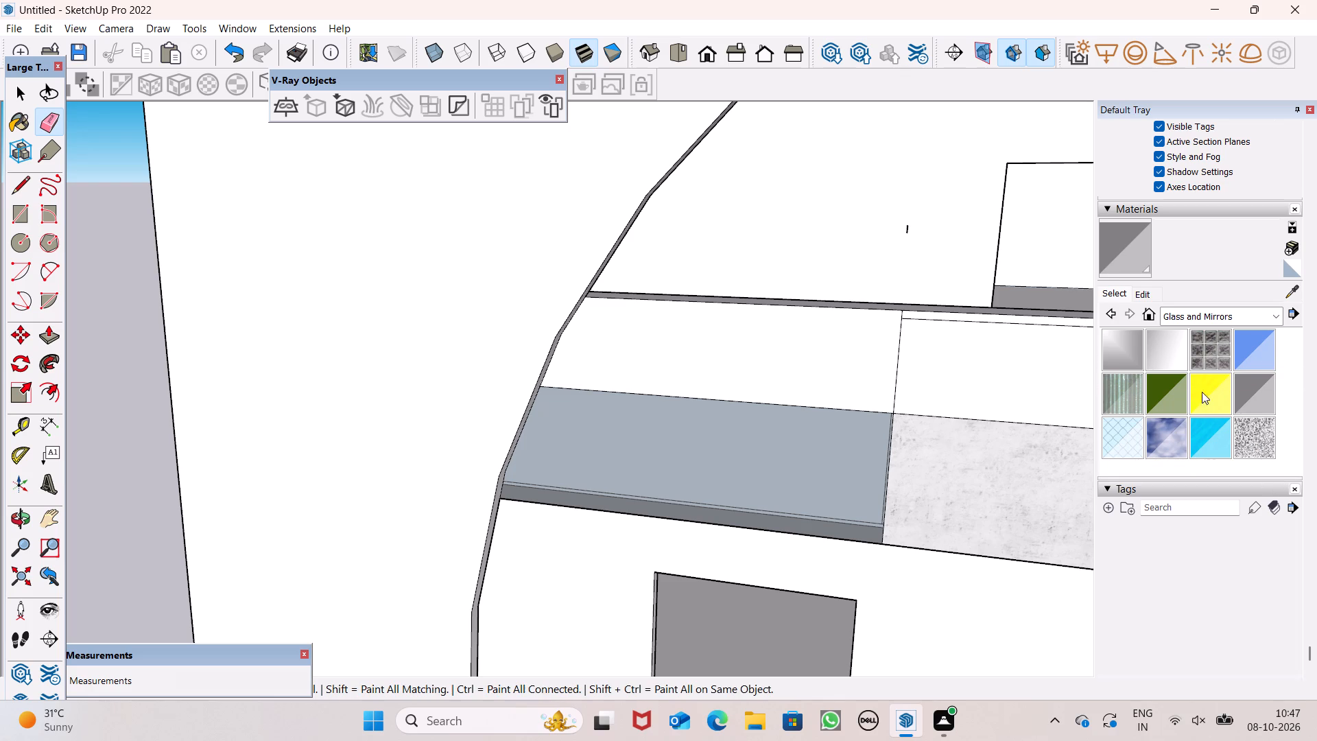
left_click(816, 365)
Paint the blue band face beside the arc, below the glass parapet piece, with Polished Concrete Old from Asphalt and Concrete.
middle_click_drag(964, 412, 562, 466)
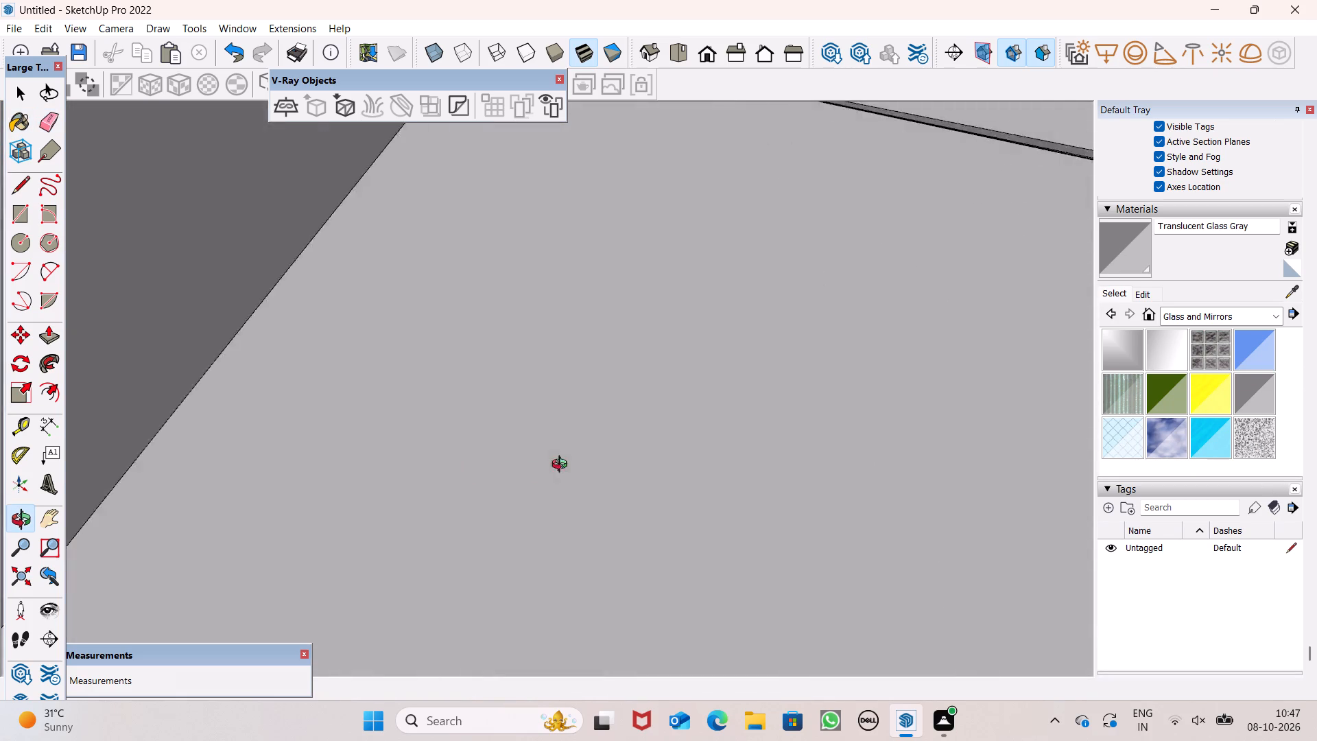
middle_click_drag(562, 466, 613, 425)
scroll(622, 421, "up", 5)
middle_click_drag(624, 430, 390, 382)
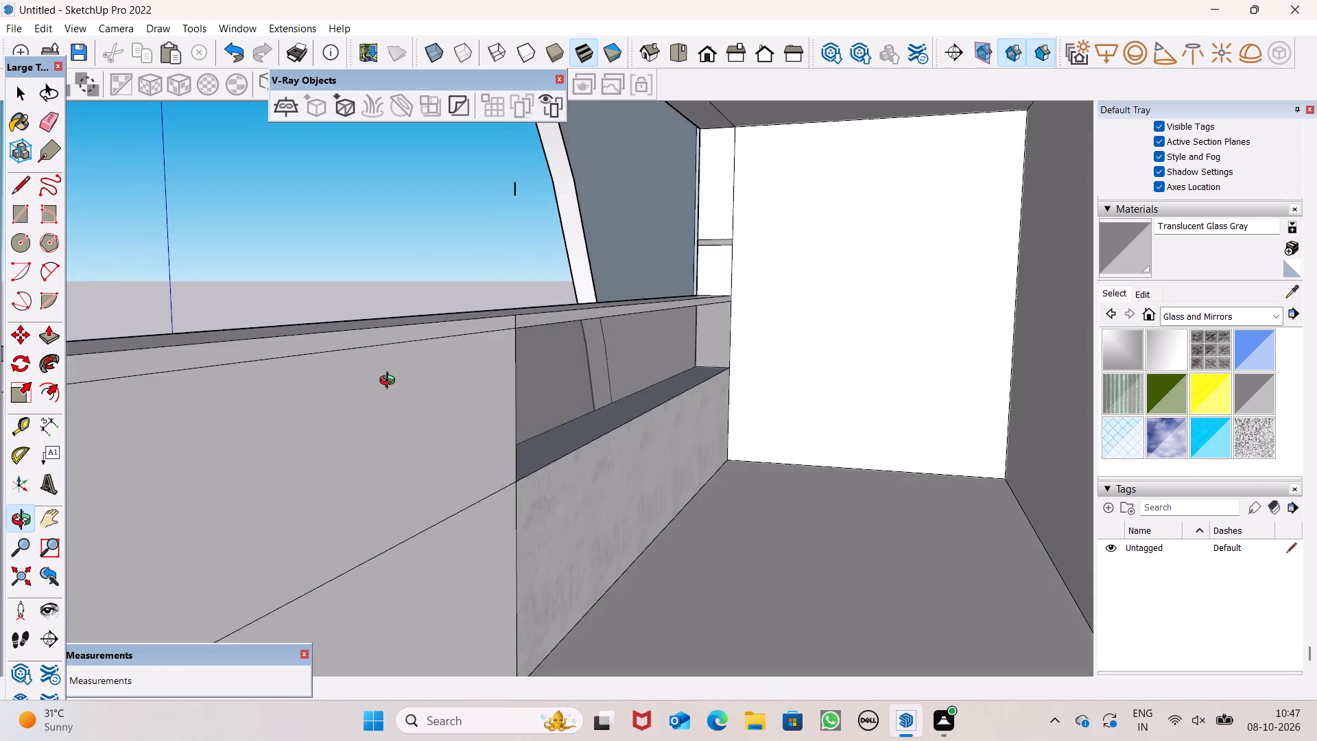
middle_click_drag(390, 382, 836, 433)
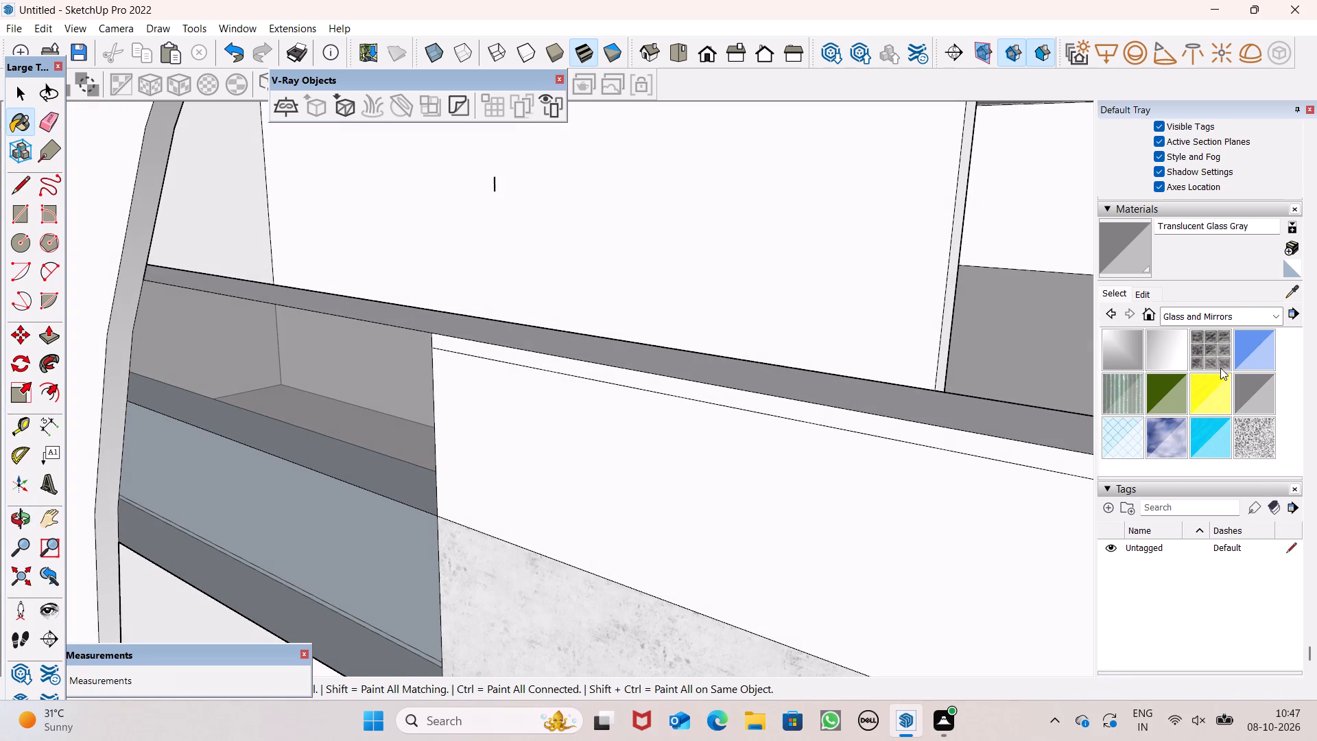
left_click(1278, 317)
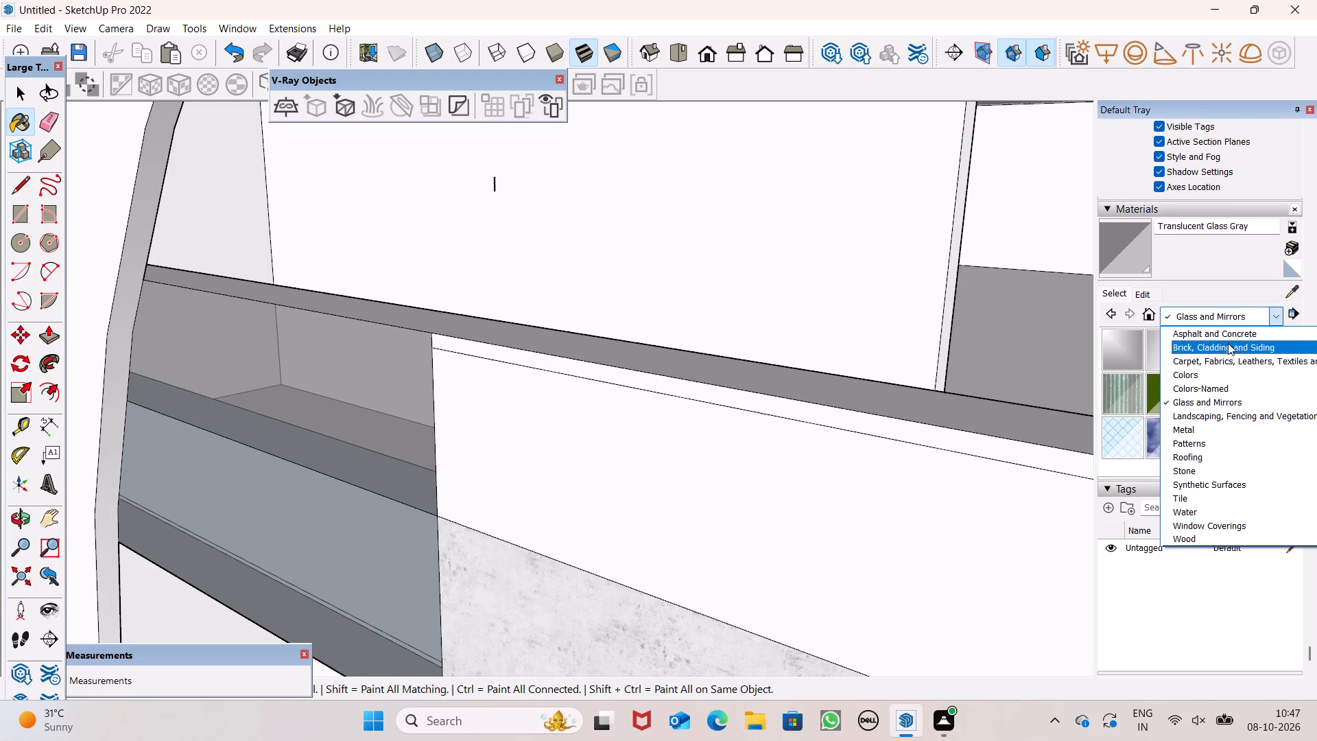
left_click(1229, 331)
left_click(1124, 431)
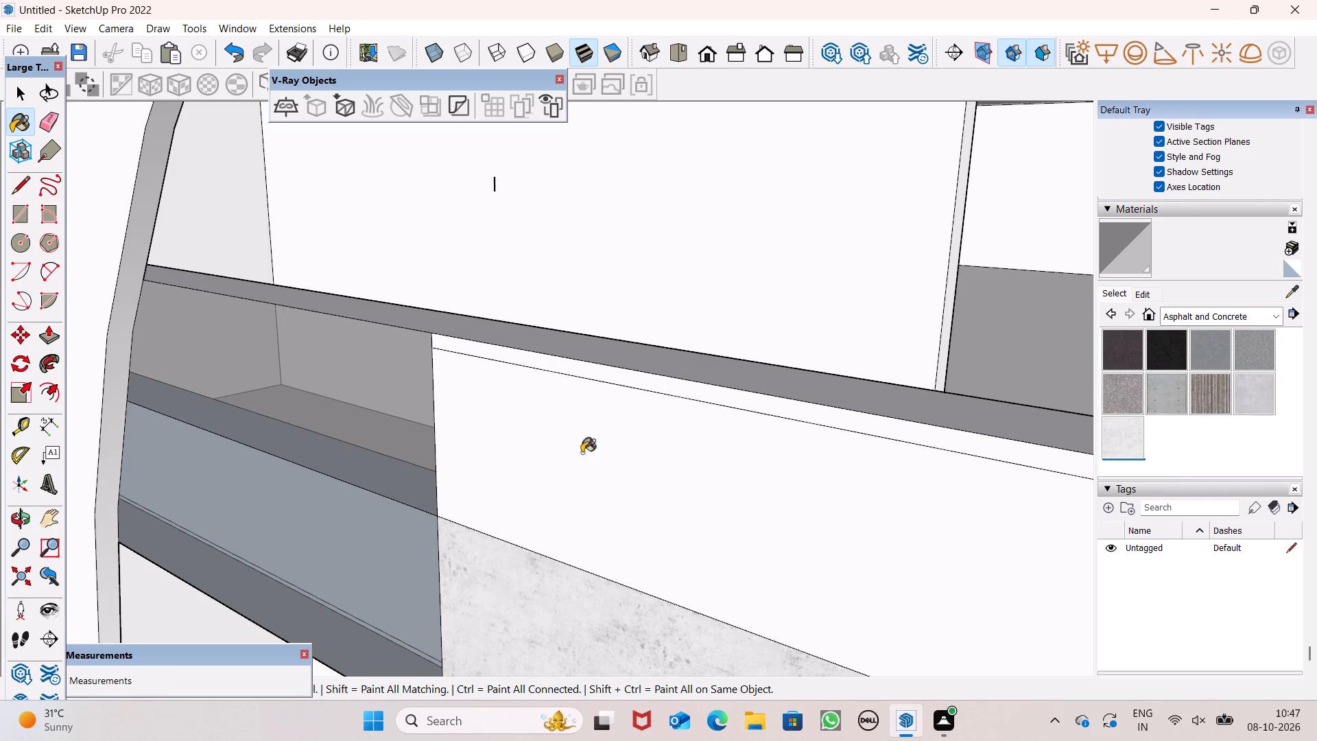
left_click(313, 517)
Examine the repainted glass and concrete faces beside the arc up close, and the whole facade from the front.
scroll(608, 517, "down", 4)
scroll(590, 434, "down", 2)
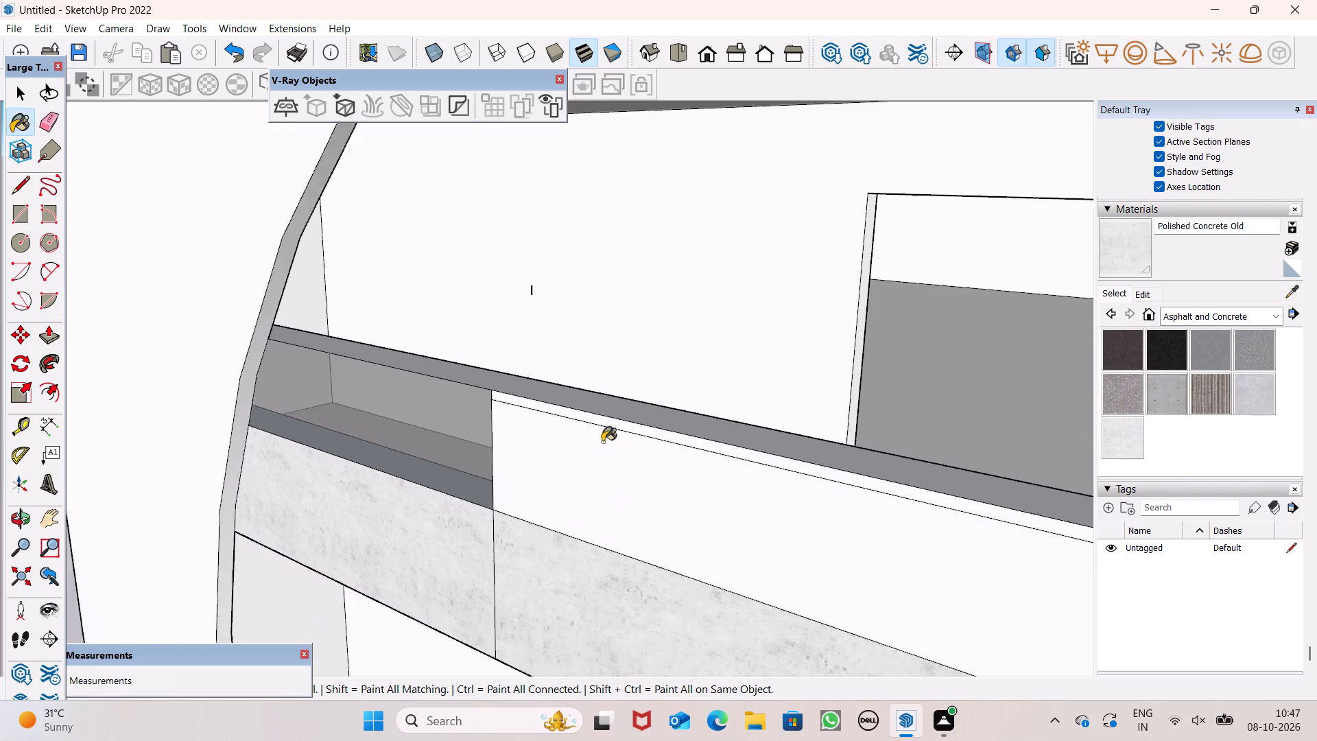
scroll(602, 442, "down", 5)
scroll(662, 448, "up", 1)
middle_click_drag(668, 471, 774, 546)
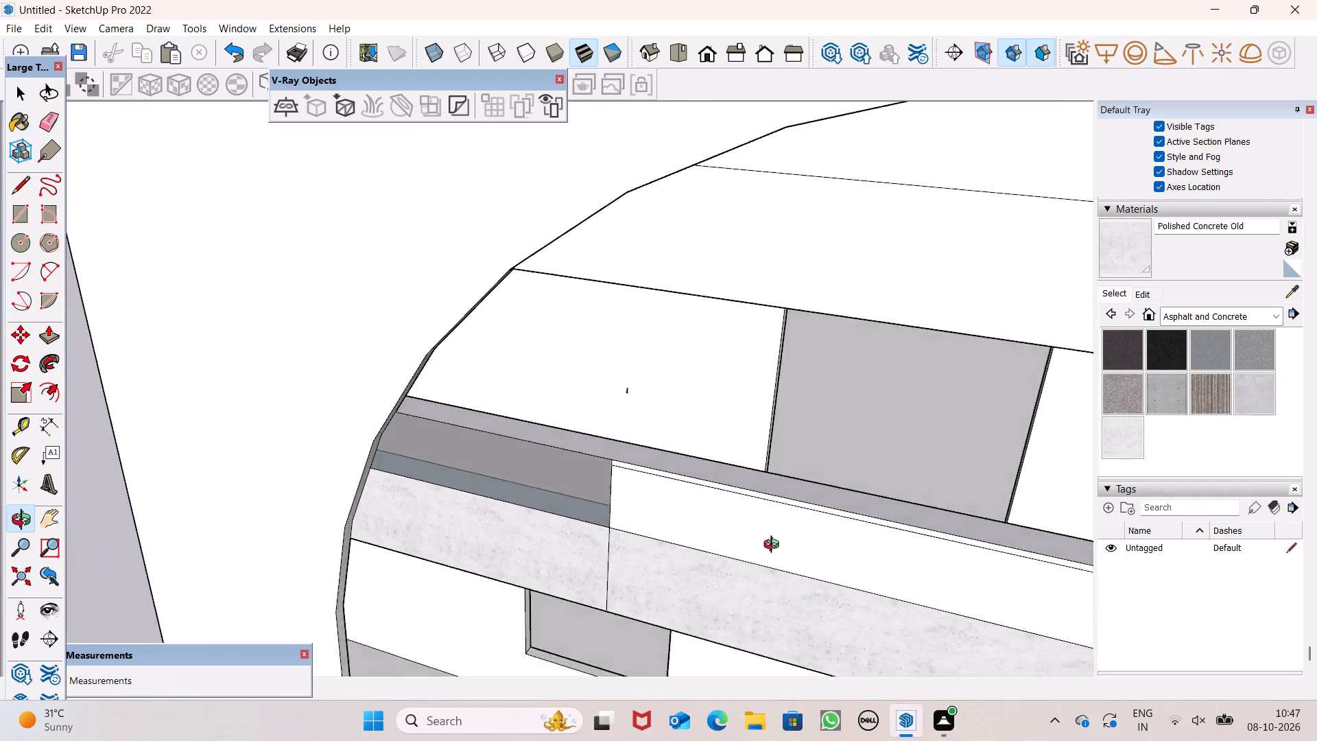
middle_click_drag(774, 546, 492, 587)
scroll(429, 486, "up", 4)
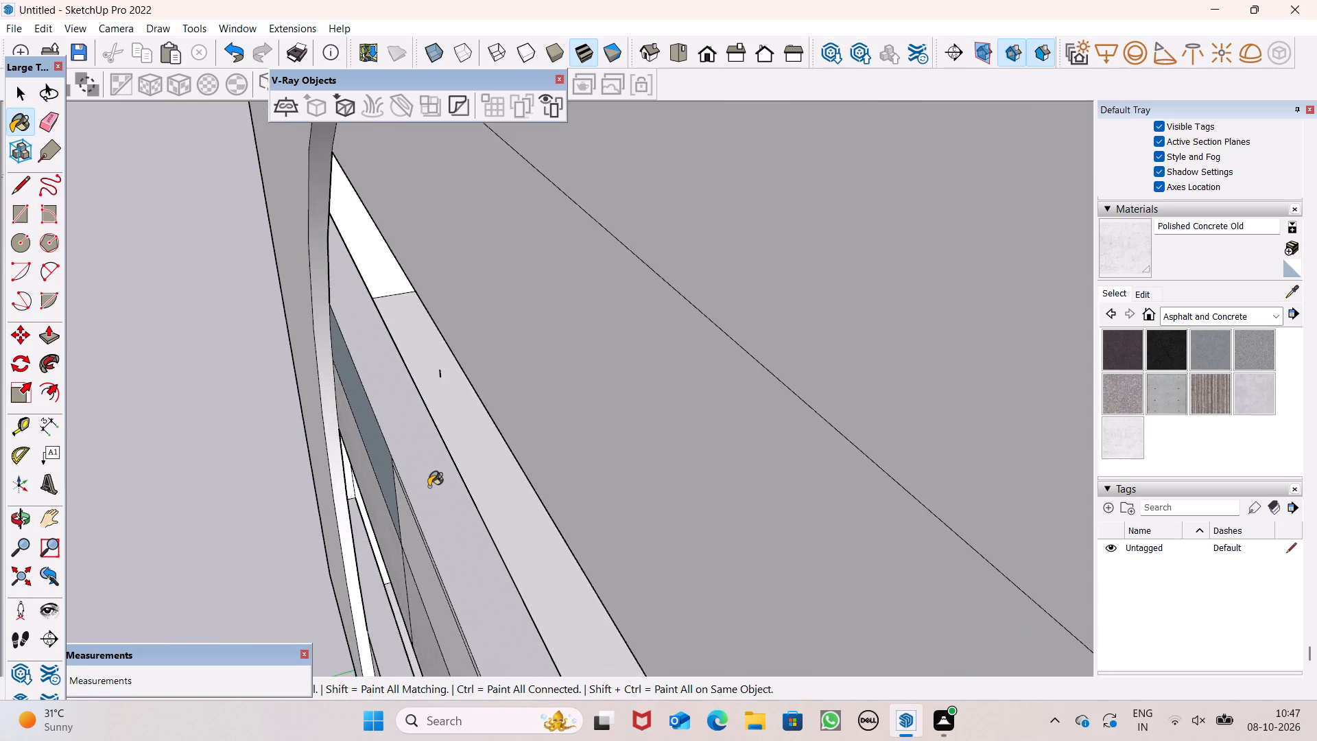
scroll(429, 486, "up", 2)
scroll(396, 429, "up", 6)
middle_click_drag(532, 480, 724, 406)
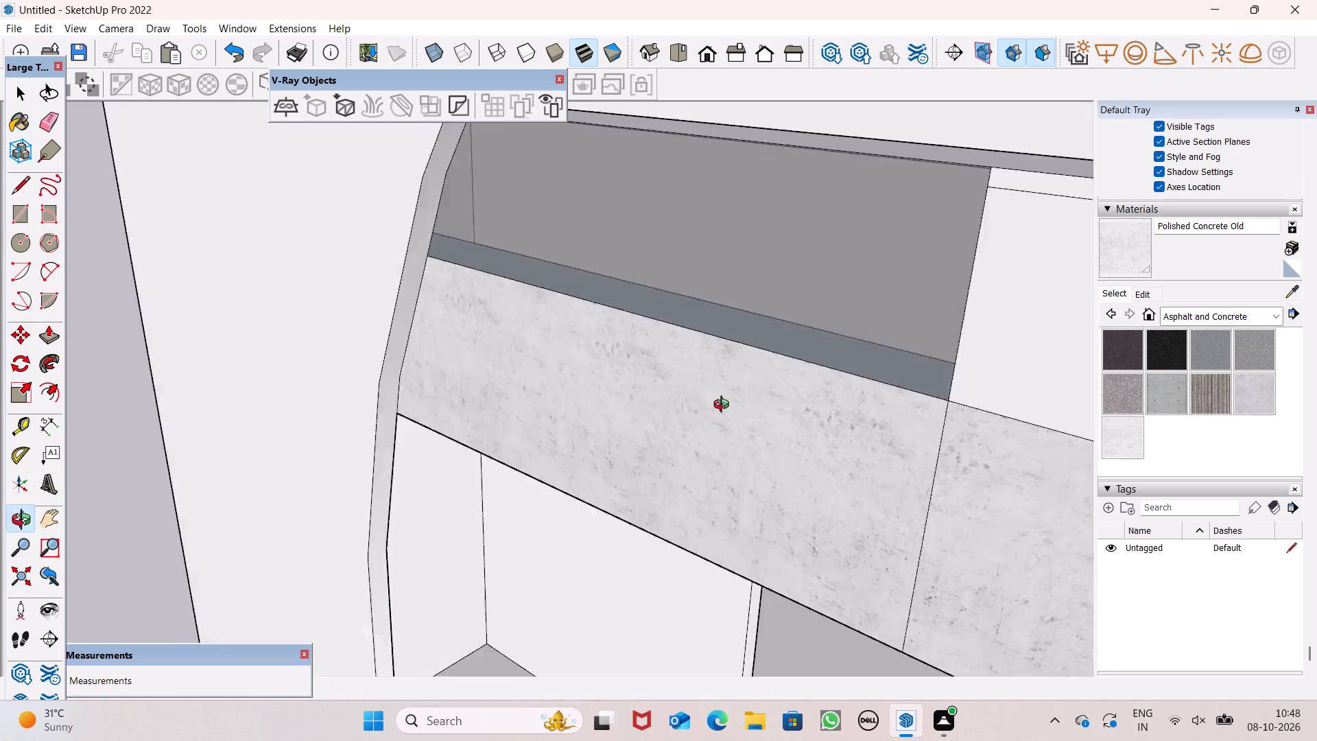
middle_click_drag(724, 406, 787, 389)
scroll(759, 449, "down", 9)
middle_click_drag(840, 444, 906, 401)
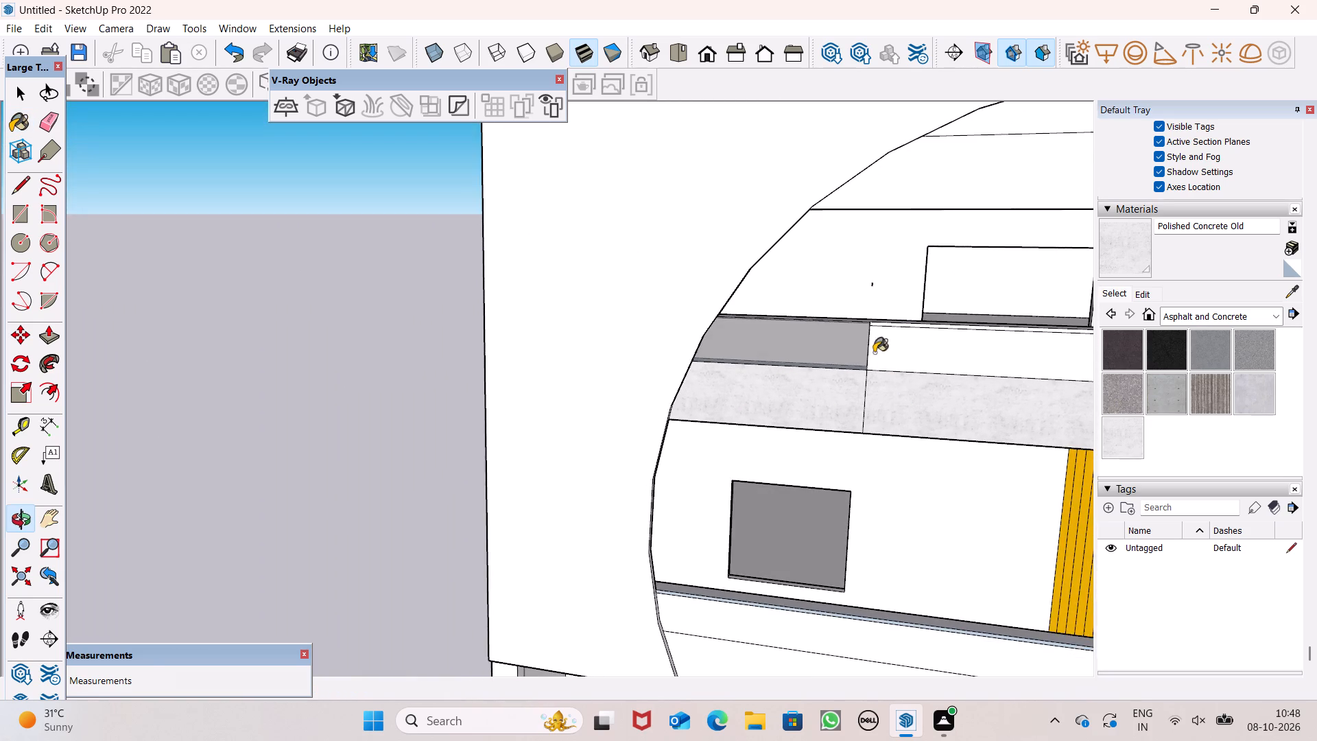
scroll(881, 296, "up", 5)
scroll(867, 366, "up", 6)
scroll(842, 374, "down", 8)
scroll(724, 423, "down", 11)
scroll(672, 395, "down", 9)
key("space")
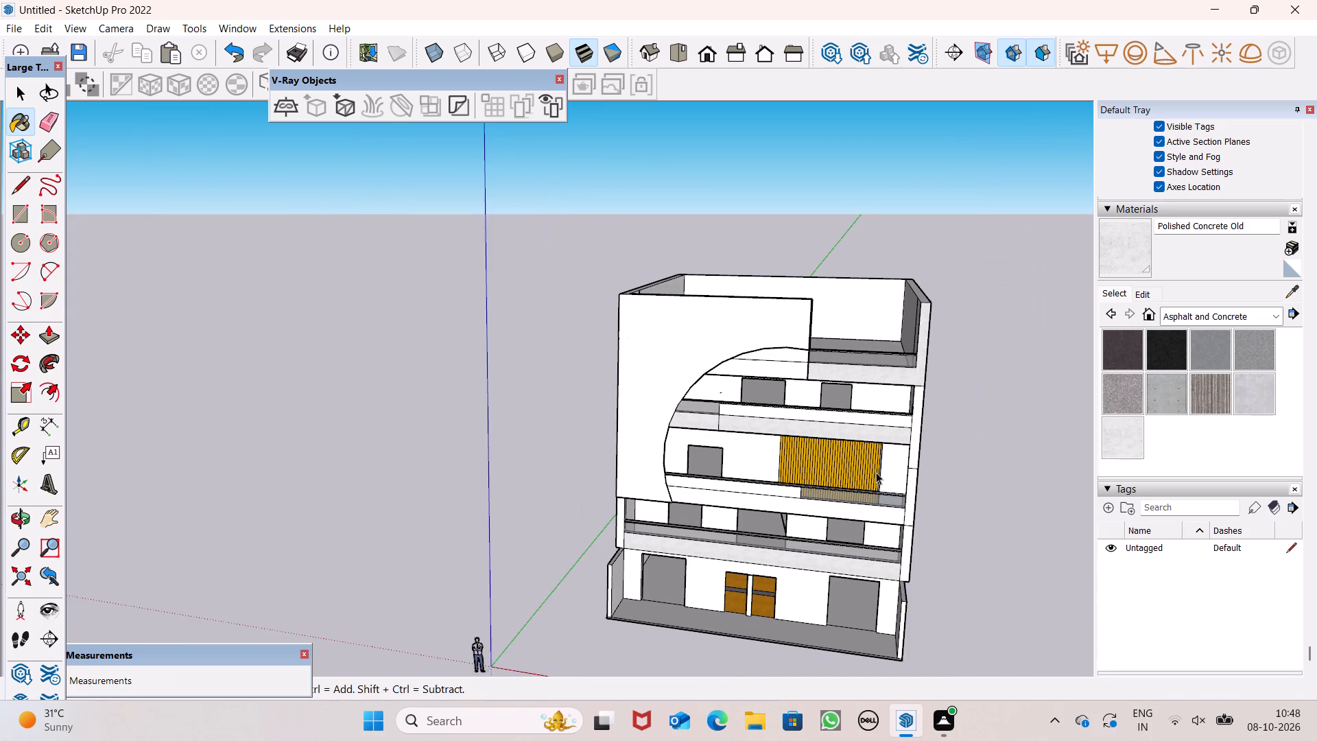
middle_click_drag(877, 470, 922, 376)
scroll(769, 360, "down", 3)
scroll(866, 301, "up", 1)
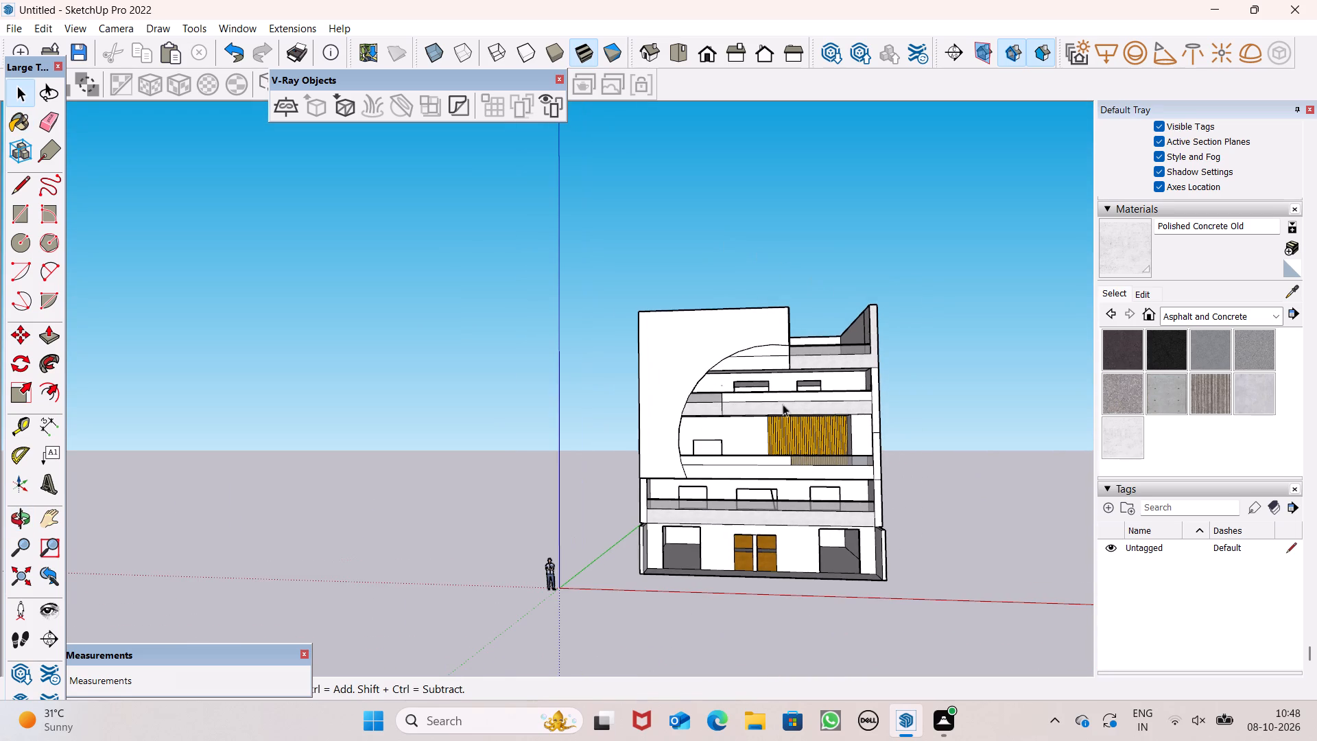
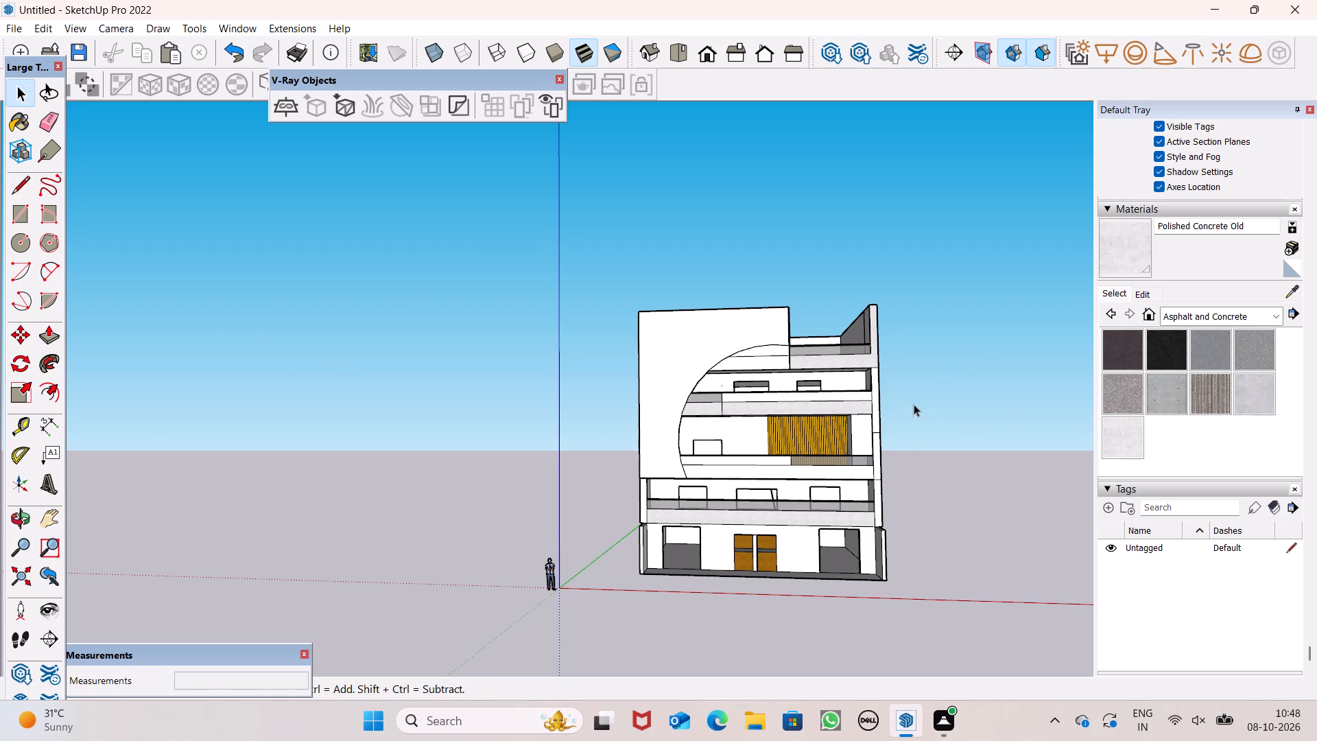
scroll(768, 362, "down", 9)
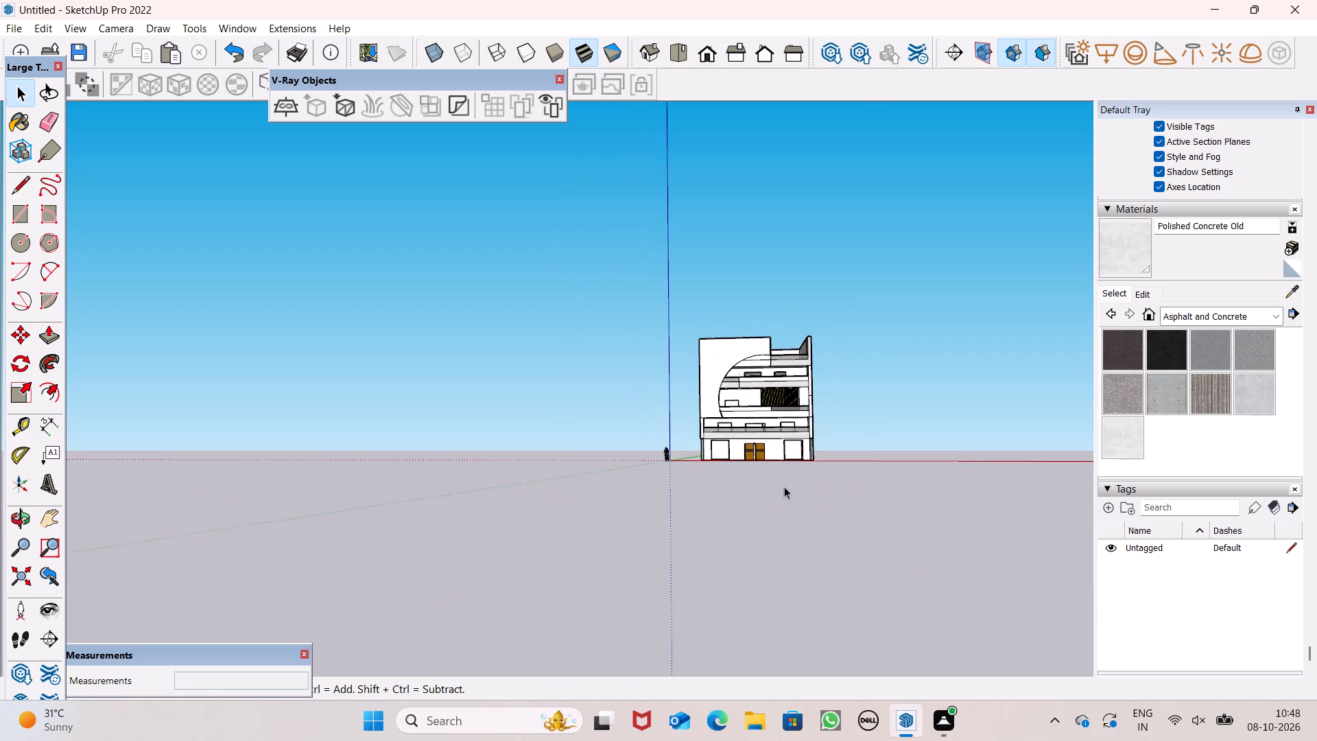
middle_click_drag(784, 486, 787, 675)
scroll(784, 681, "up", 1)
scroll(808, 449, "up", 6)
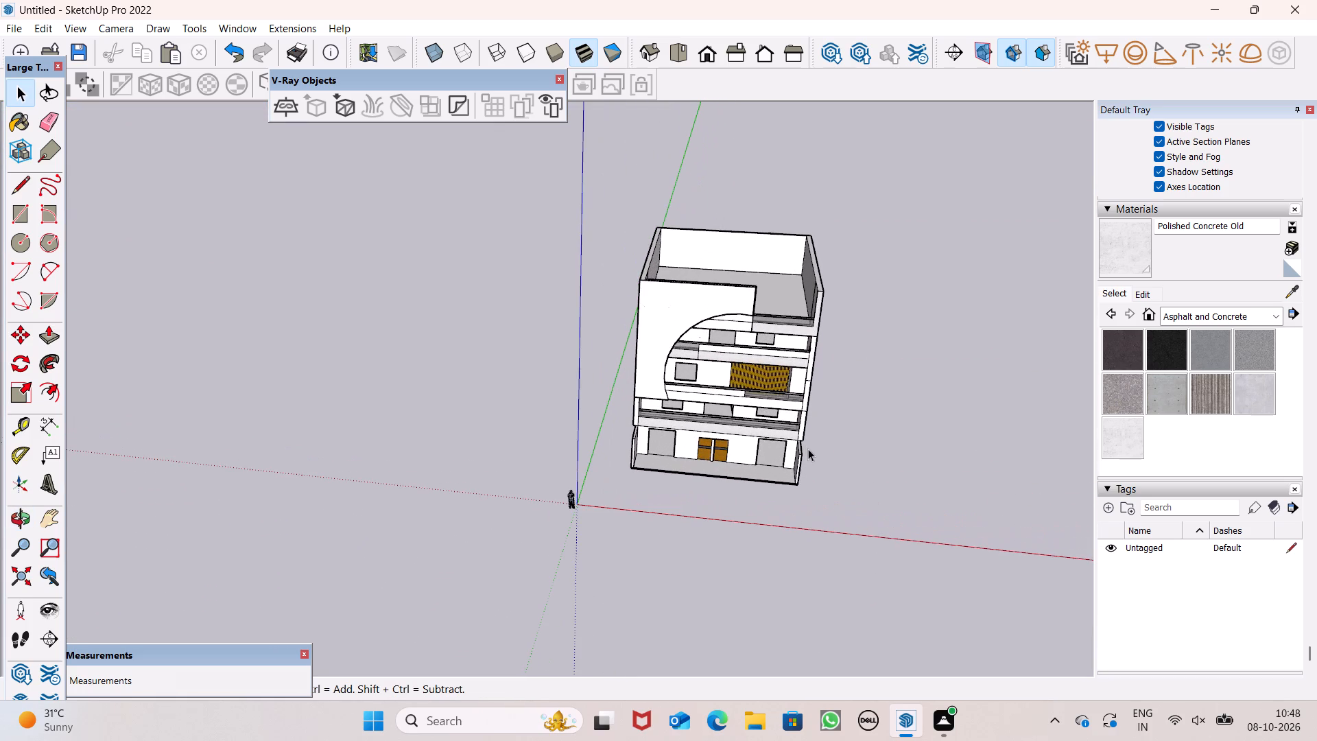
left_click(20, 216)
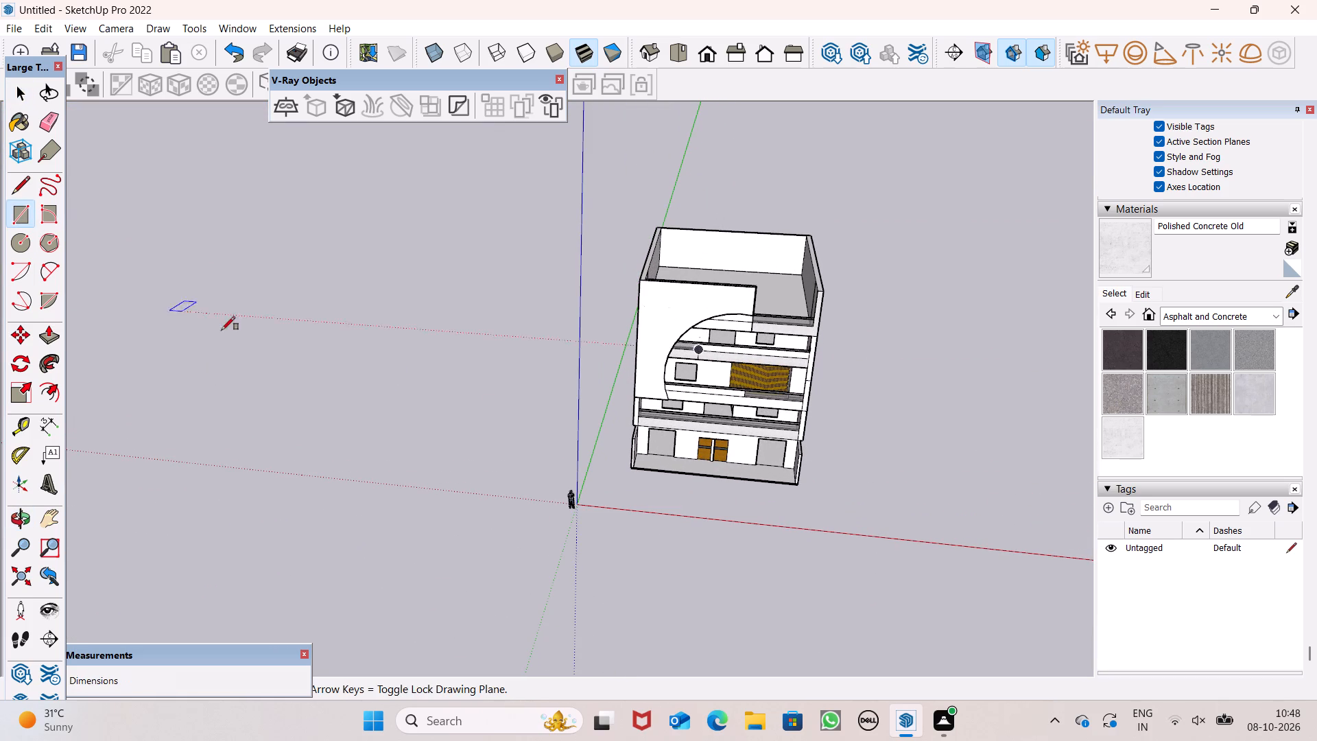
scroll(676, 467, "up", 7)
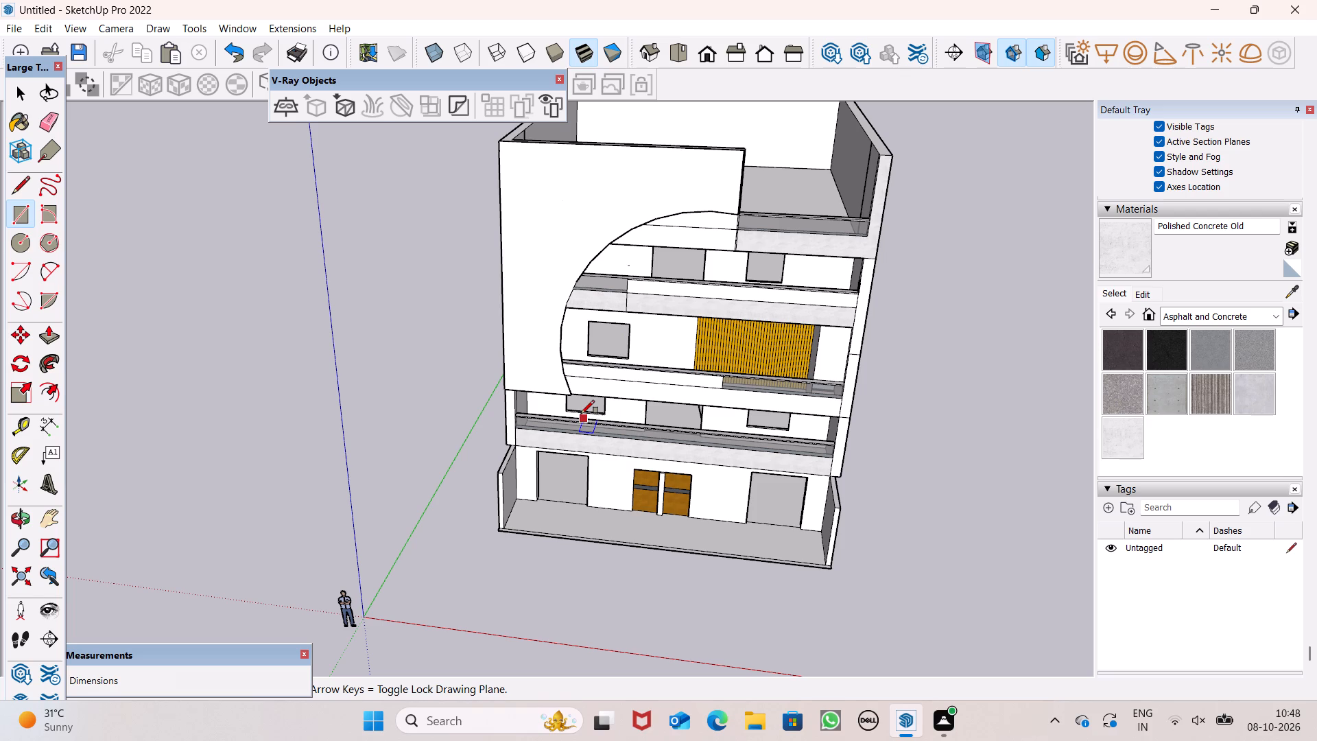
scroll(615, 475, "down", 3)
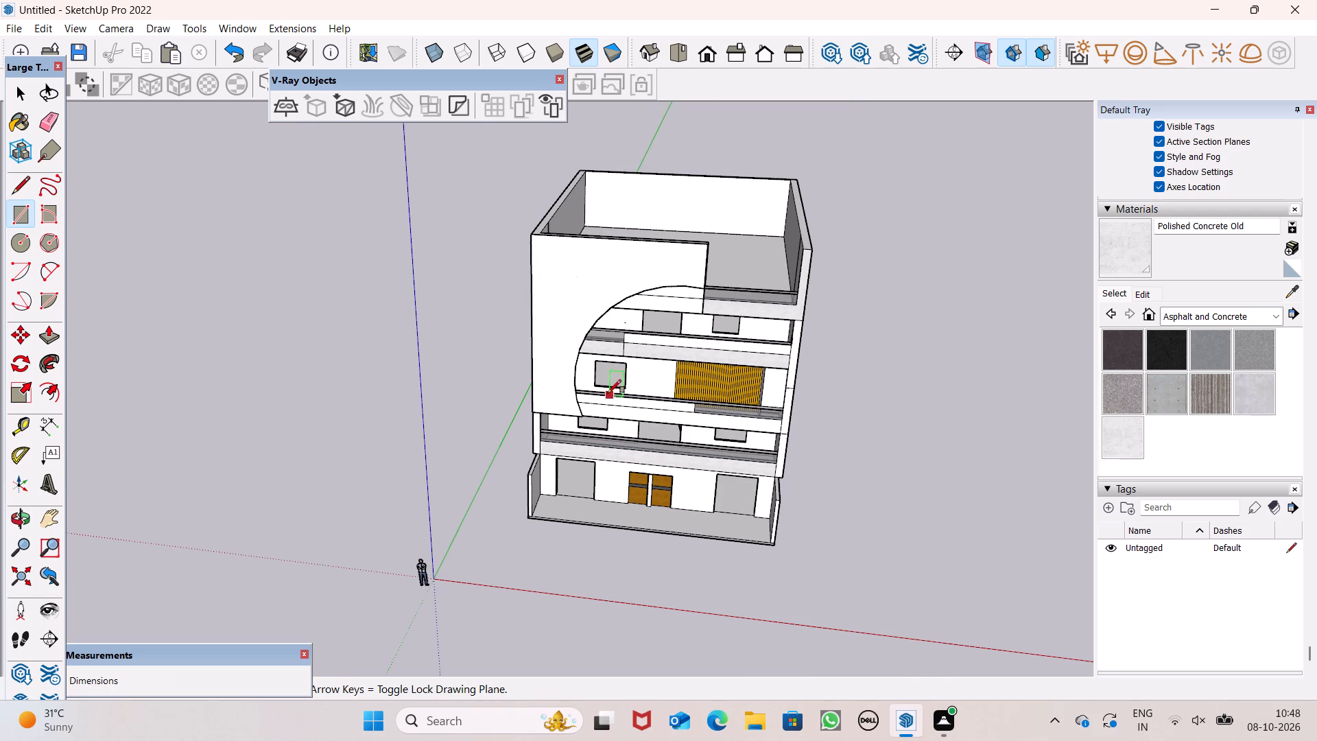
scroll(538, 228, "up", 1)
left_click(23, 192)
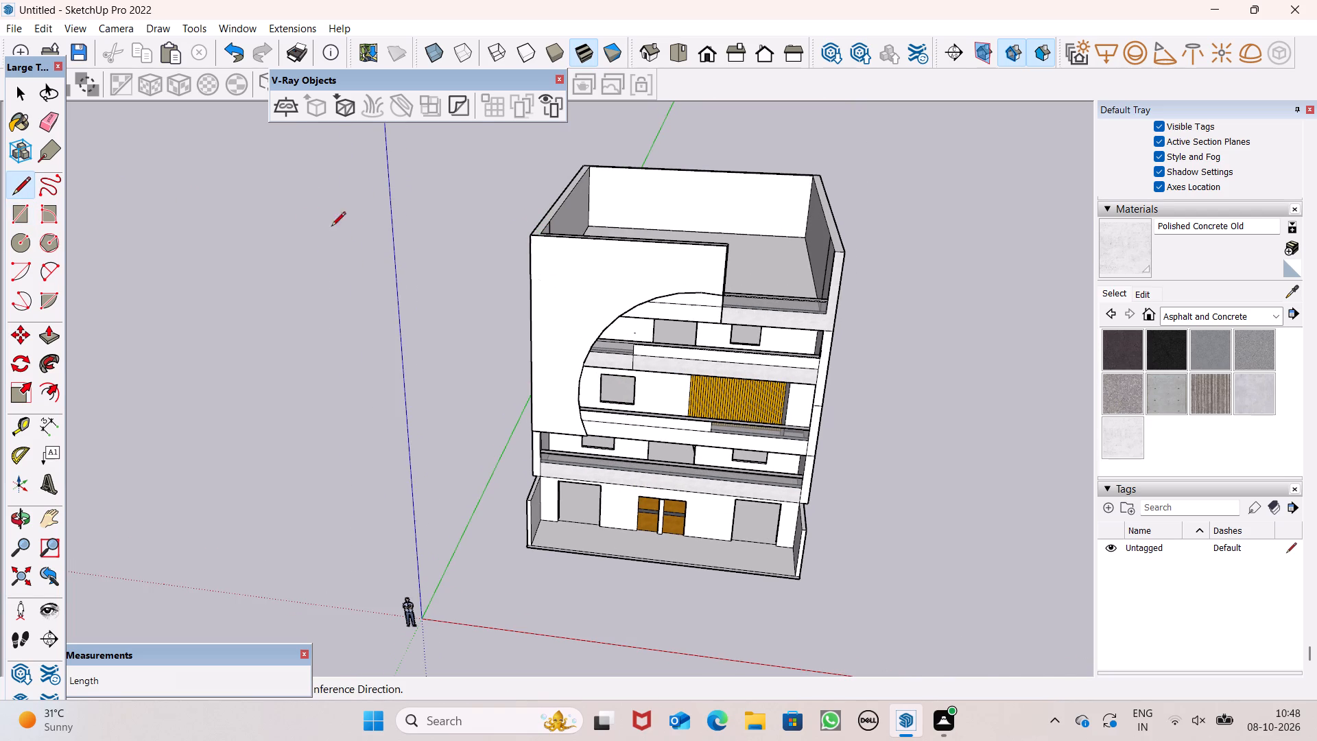
Erase both segments of the leftover line running along the top face of the raised front panel's parapet.
scroll(349, 228, "up", 5)
scroll(620, 257, "up", 6)
middle_click_drag(639, 249, 651, 460)
scroll(645, 390, "up", 2)
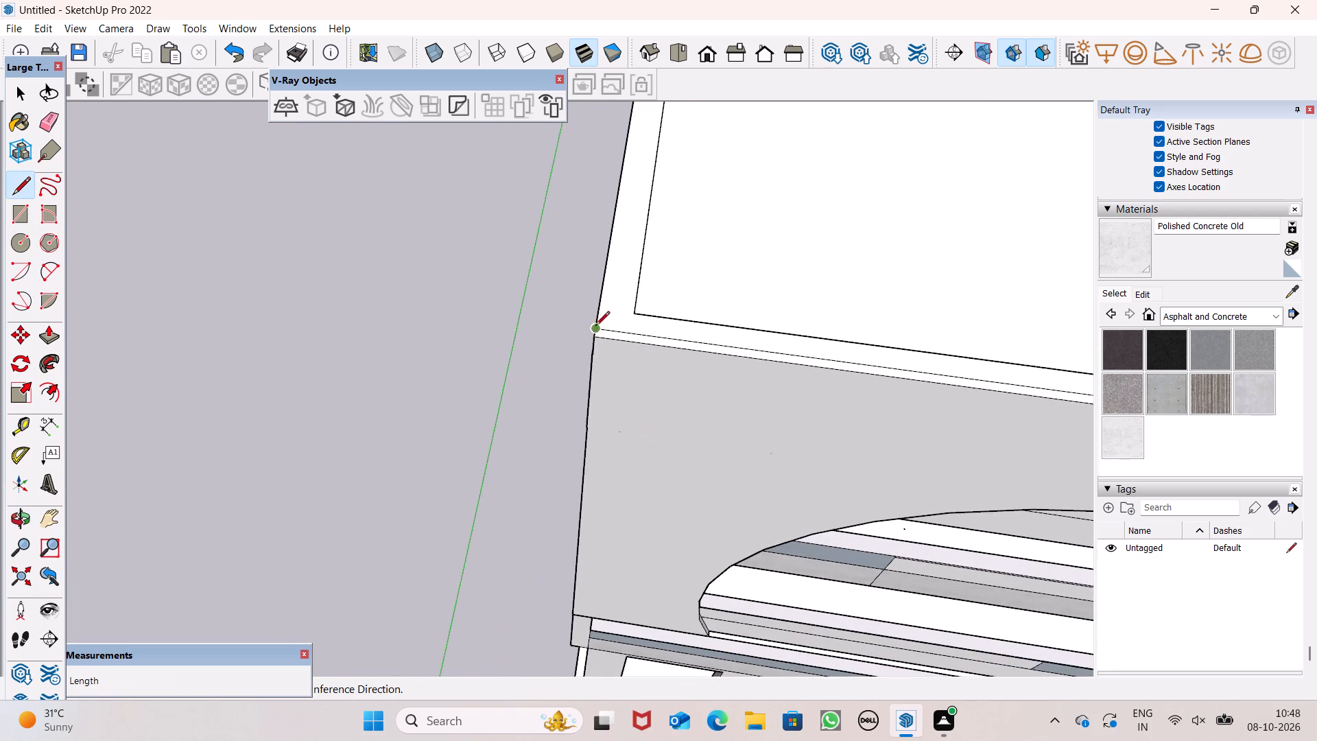
scroll(580, 386, "down", 5)
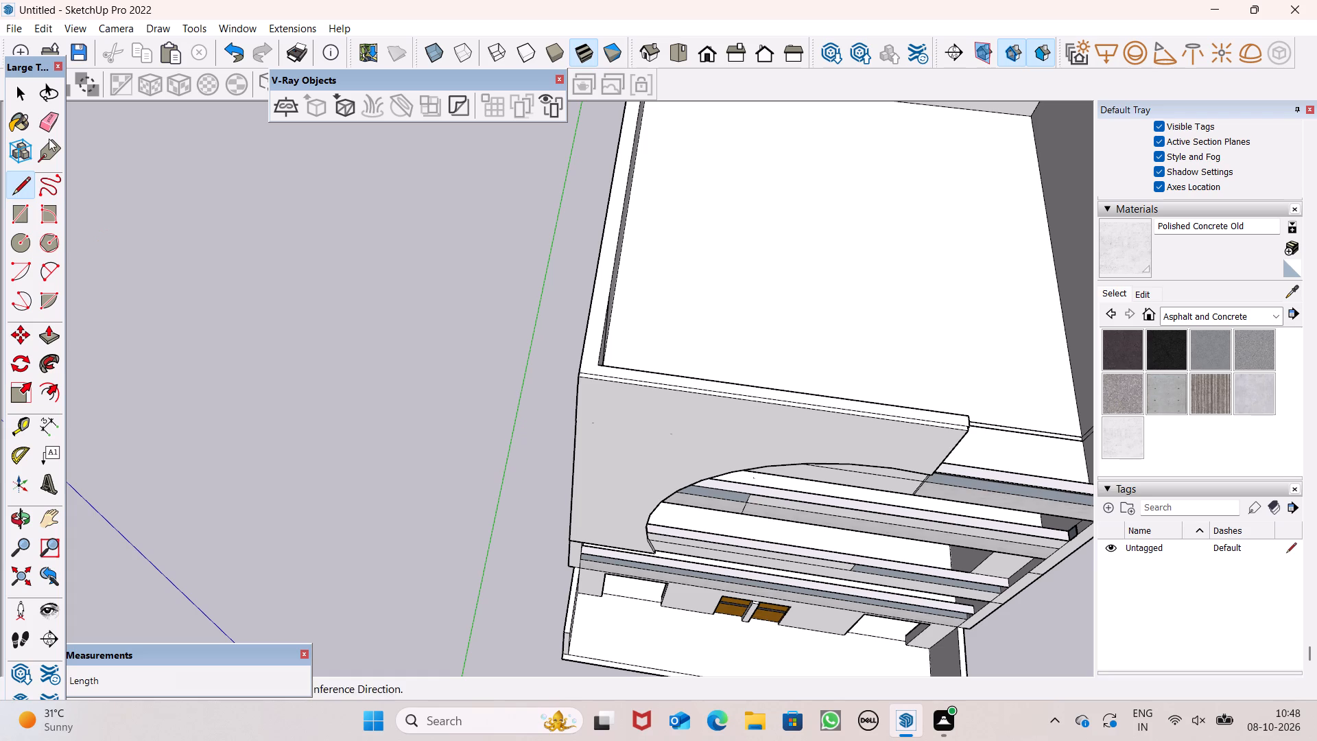
left_click(49, 128)
scroll(627, 361, "up", 6)
scroll(537, 392, "up", 3)
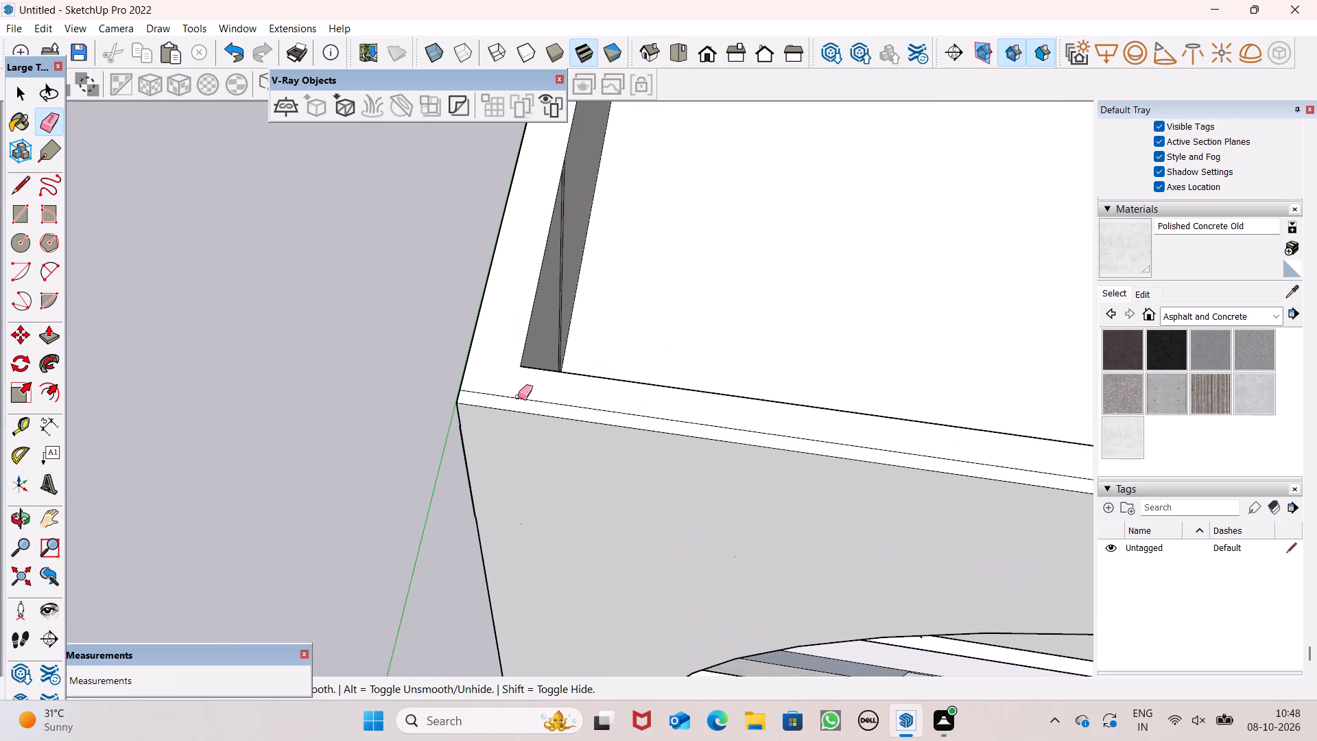
left_click(518, 398)
scroll(122, 279, "down", 7)
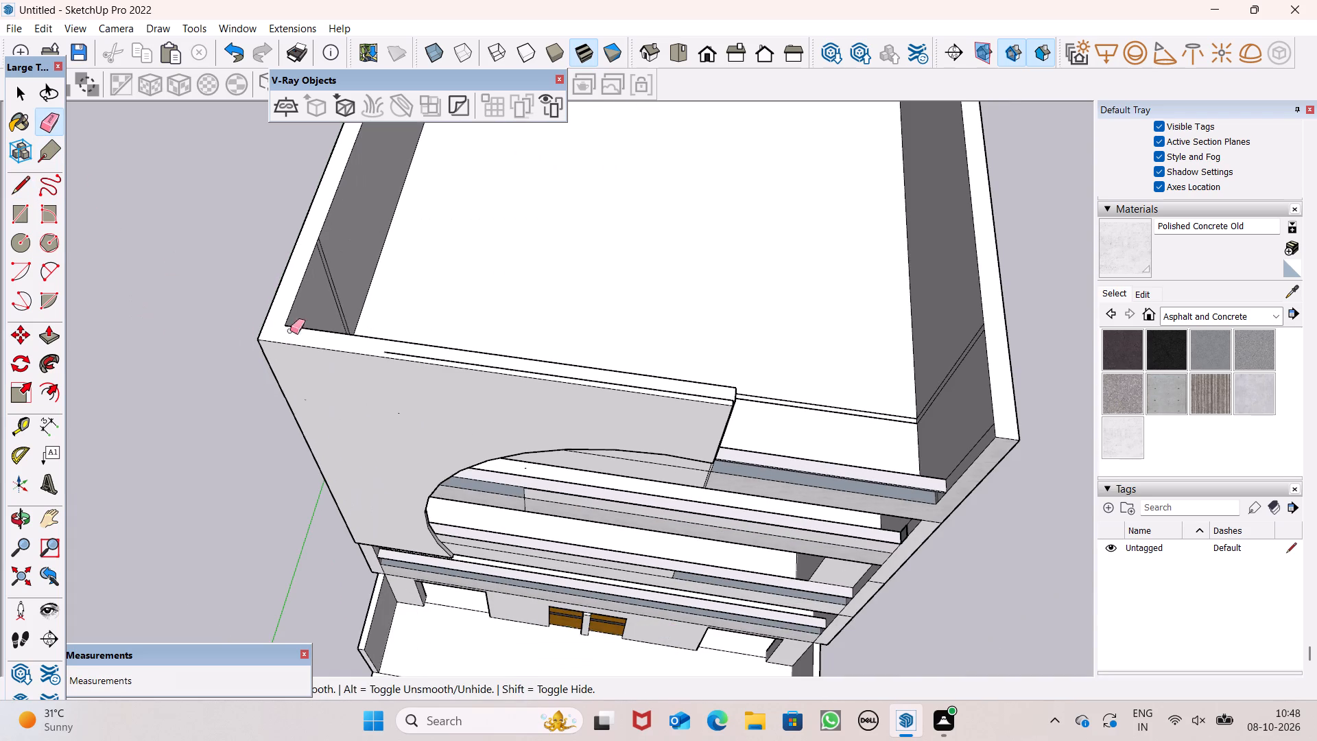
scroll(636, 389, "up", 3)
left_click(649, 387)
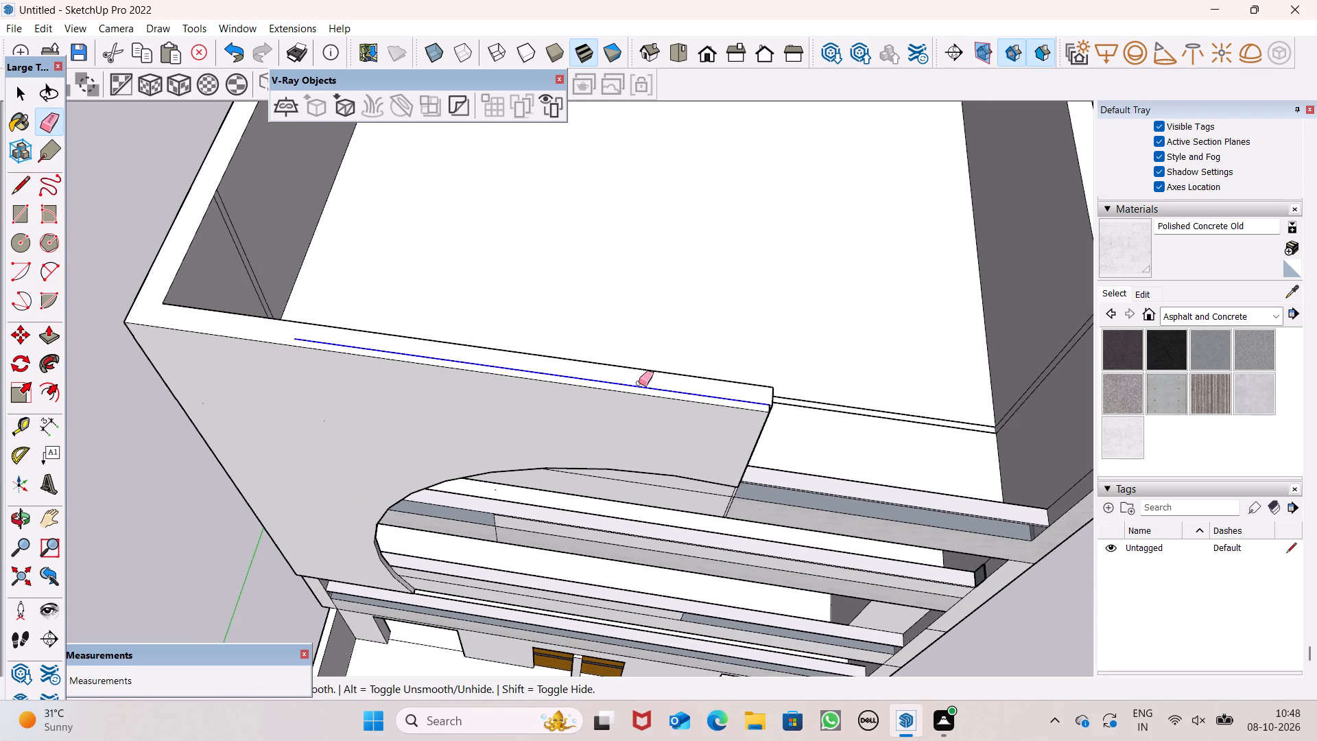
Push/Pull the narrow front strip on the raised panel's end face by about 1 5/8", level with the rest of that face.
scroll(420, 355, "down", 6)
middle_click_drag(608, 484, 311, 370)
scroll(447, 329, "up", 4)
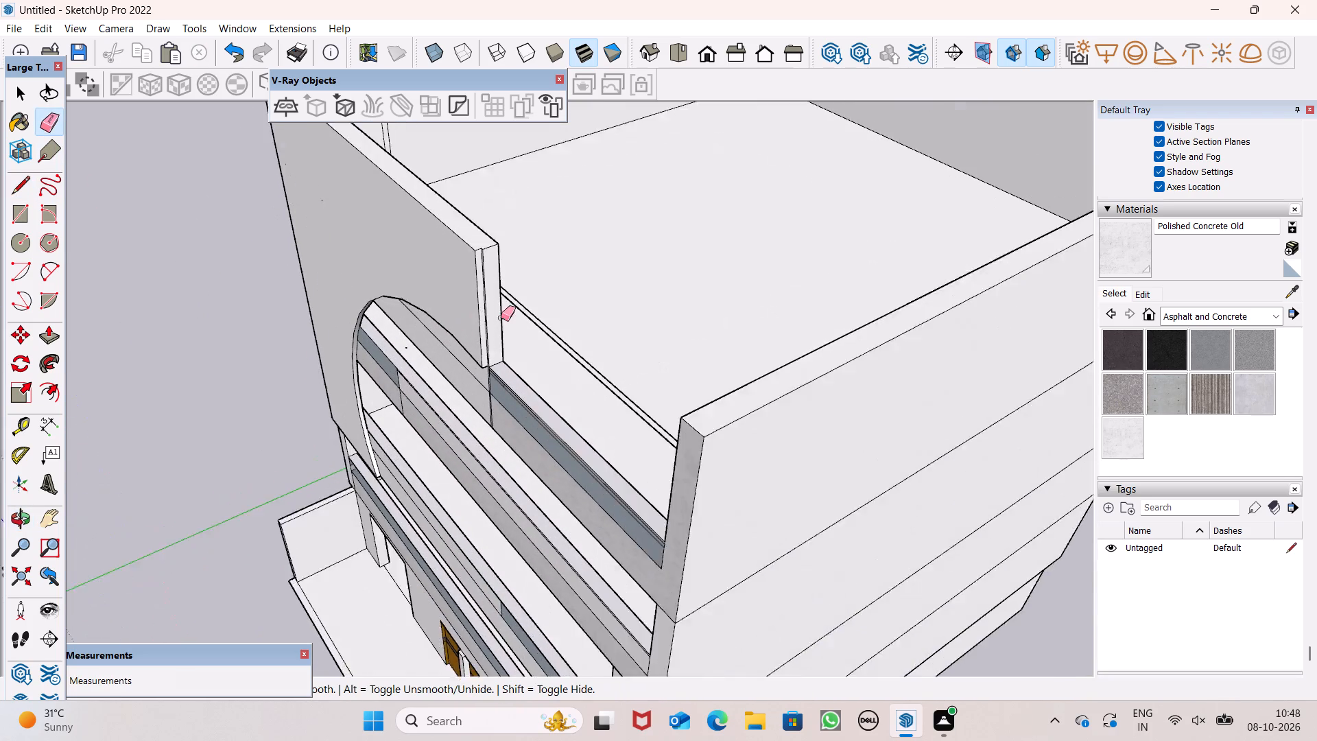
scroll(501, 318, "up", 3)
scroll(503, 301, "down", 1)
scroll(500, 299, "up", 1)
scroll(494, 297, "down", 1)
scroll(494, 297, "up", 1)
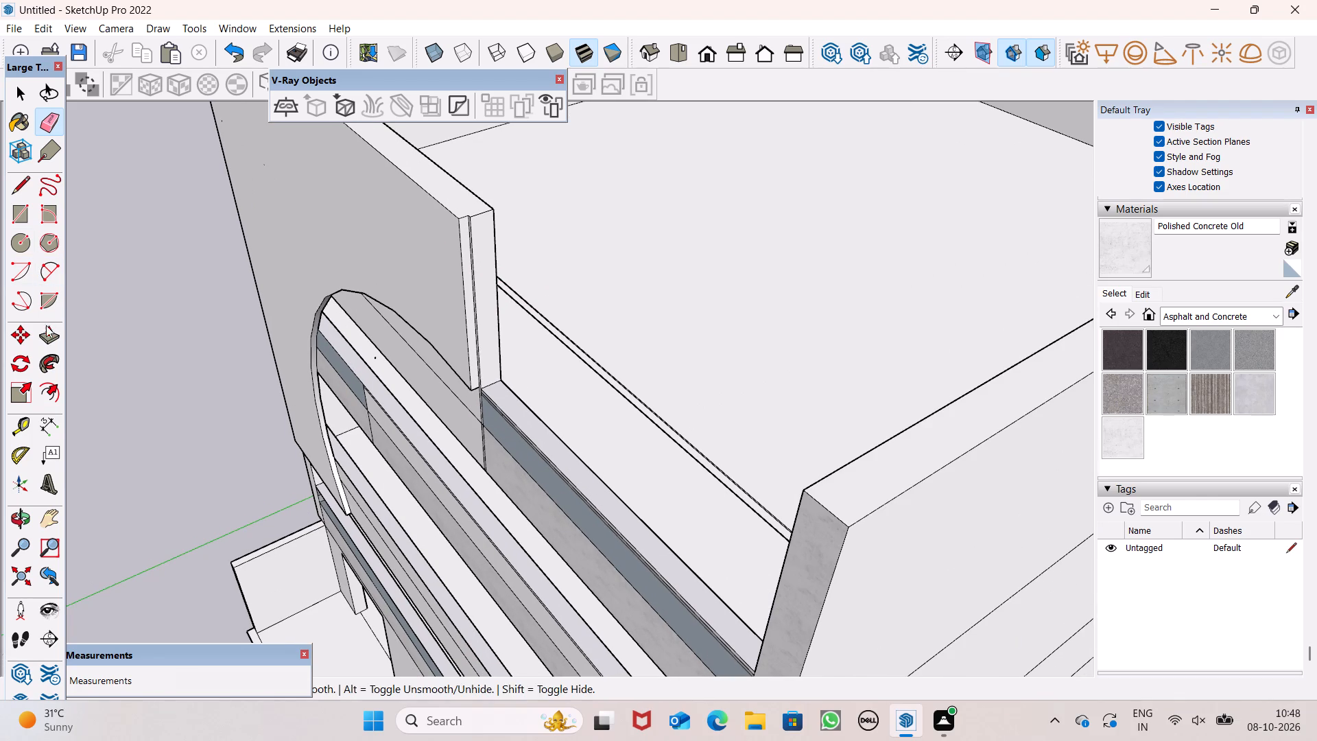
left_click_drag(43, 337, 50, 337)
scroll(436, 215, "up", 4)
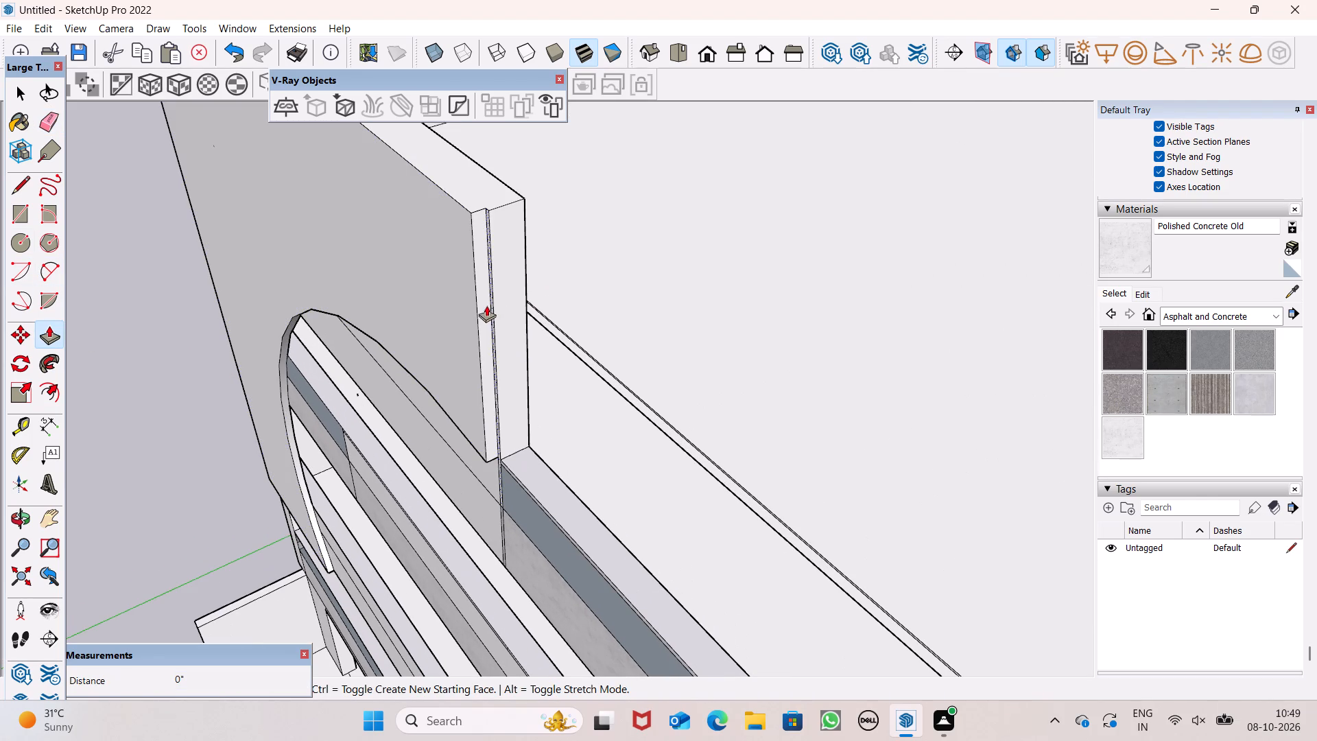
left_click_drag(485, 305, 504, 307)
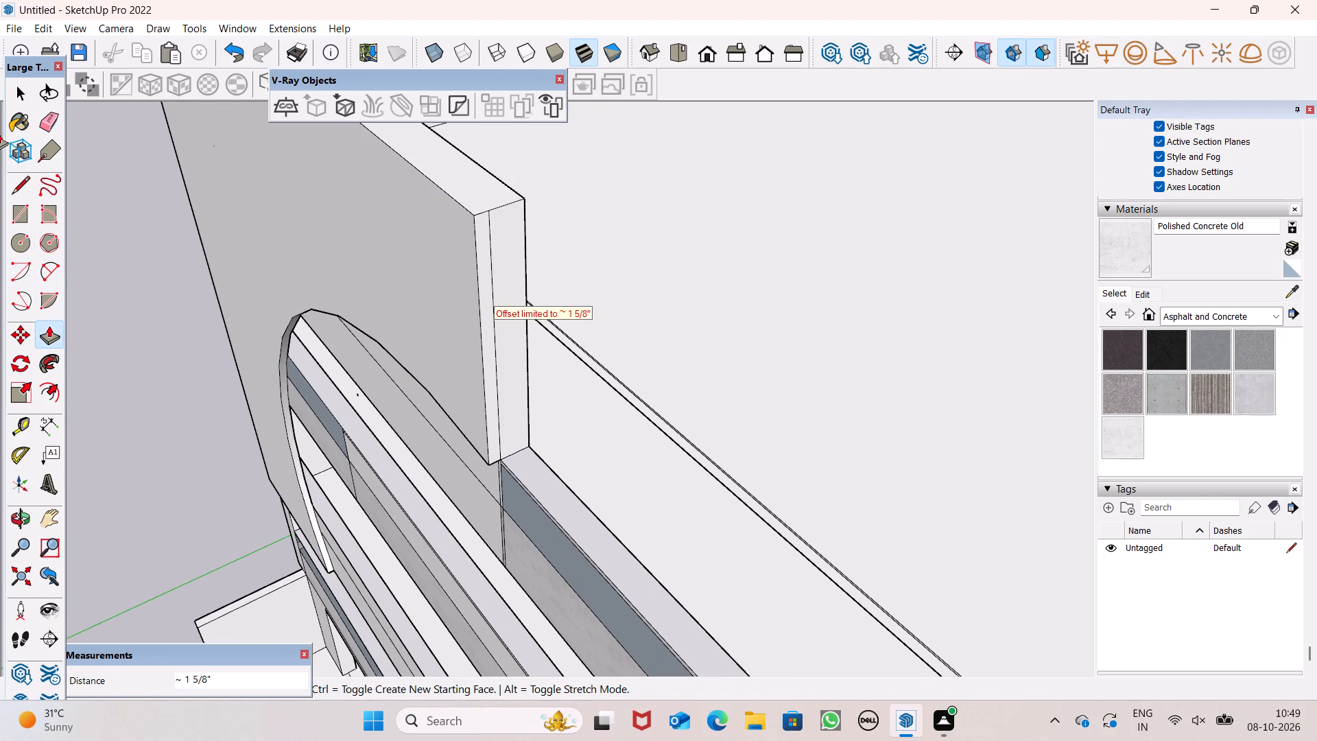
Erase the vertical dividing edge and the short leftover edge near the bottom of the raised panel's end face.
left_click(40, 116)
left_click_drag(487, 322, 488, 321)
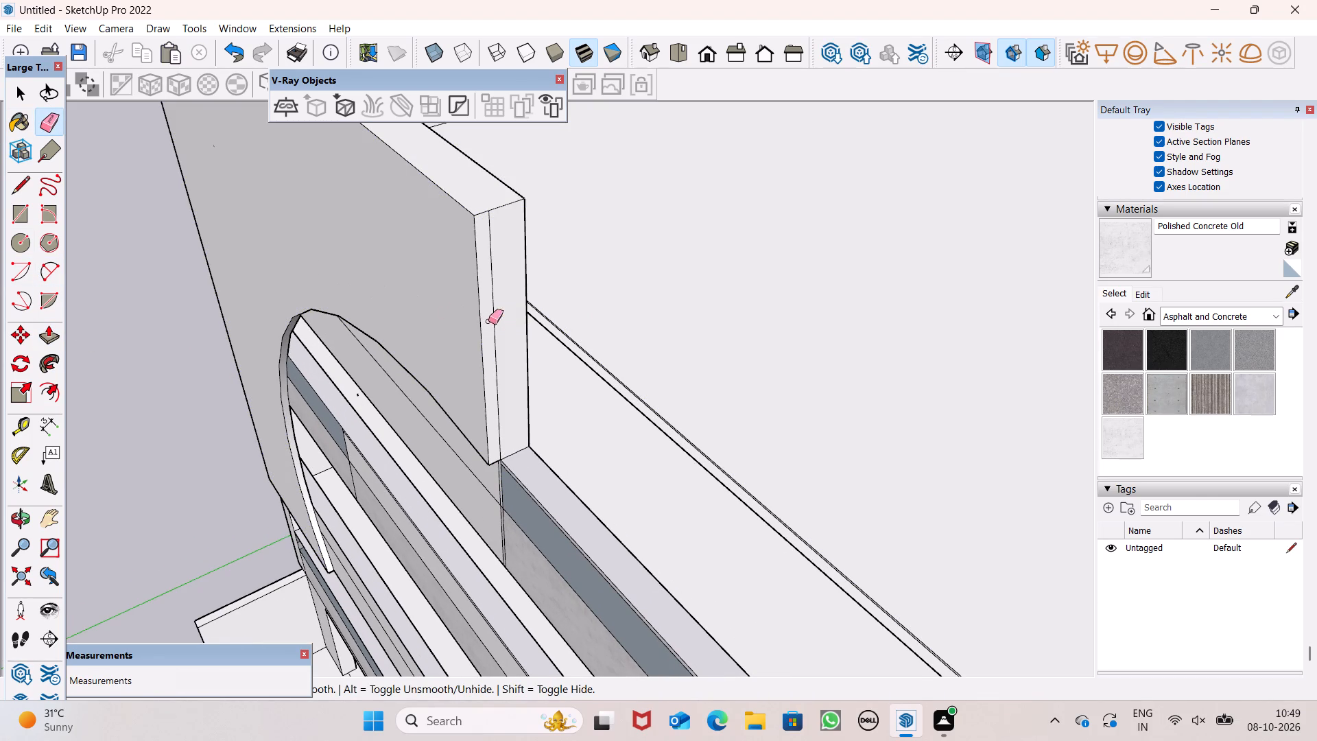
left_click_drag(488, 321, 497, 316)
scroll(556, 241, "down", 1)
scroll(643, 333, "down", 3)
scroll(569, 411, "up", 4)
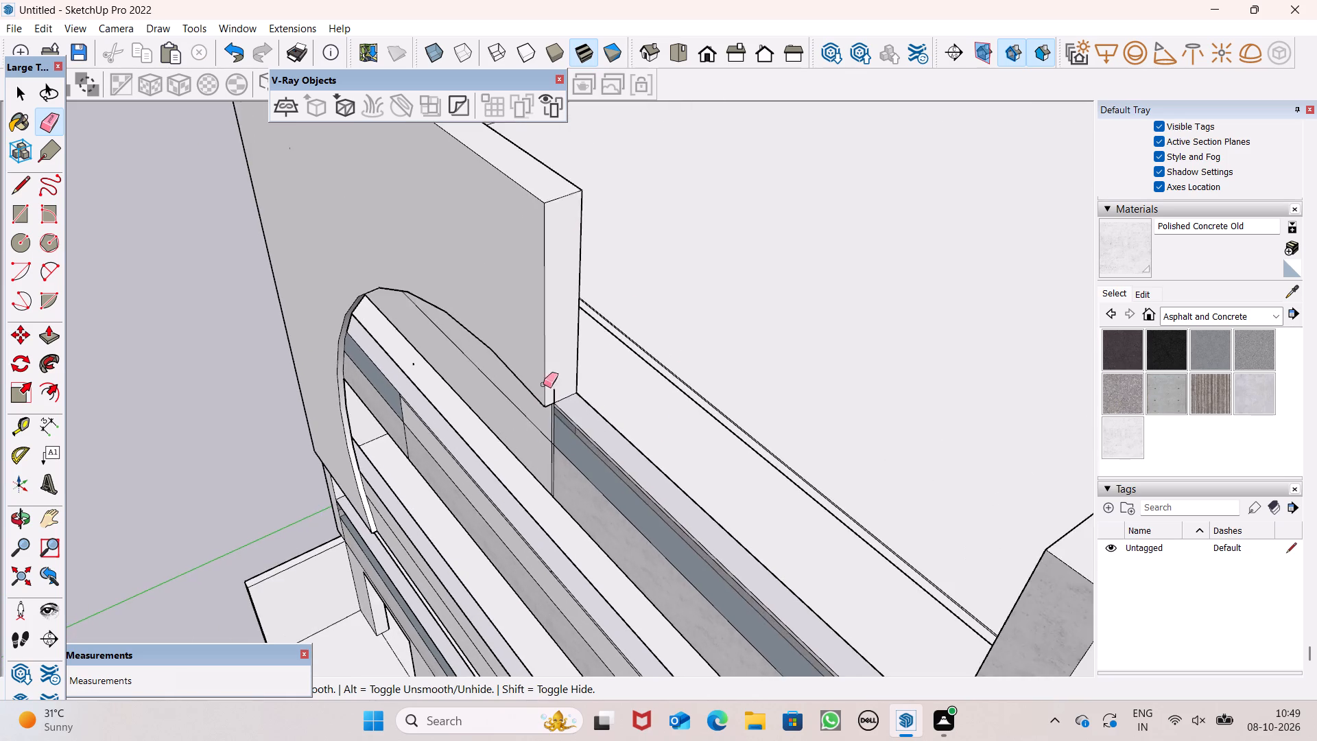
scroll(585, 401, "up", 13)
middle_click_drag(539, 403, 574, 400)
scroll(593, 384, "up", 4)
left_click_drag(589, 376, 571, 372)
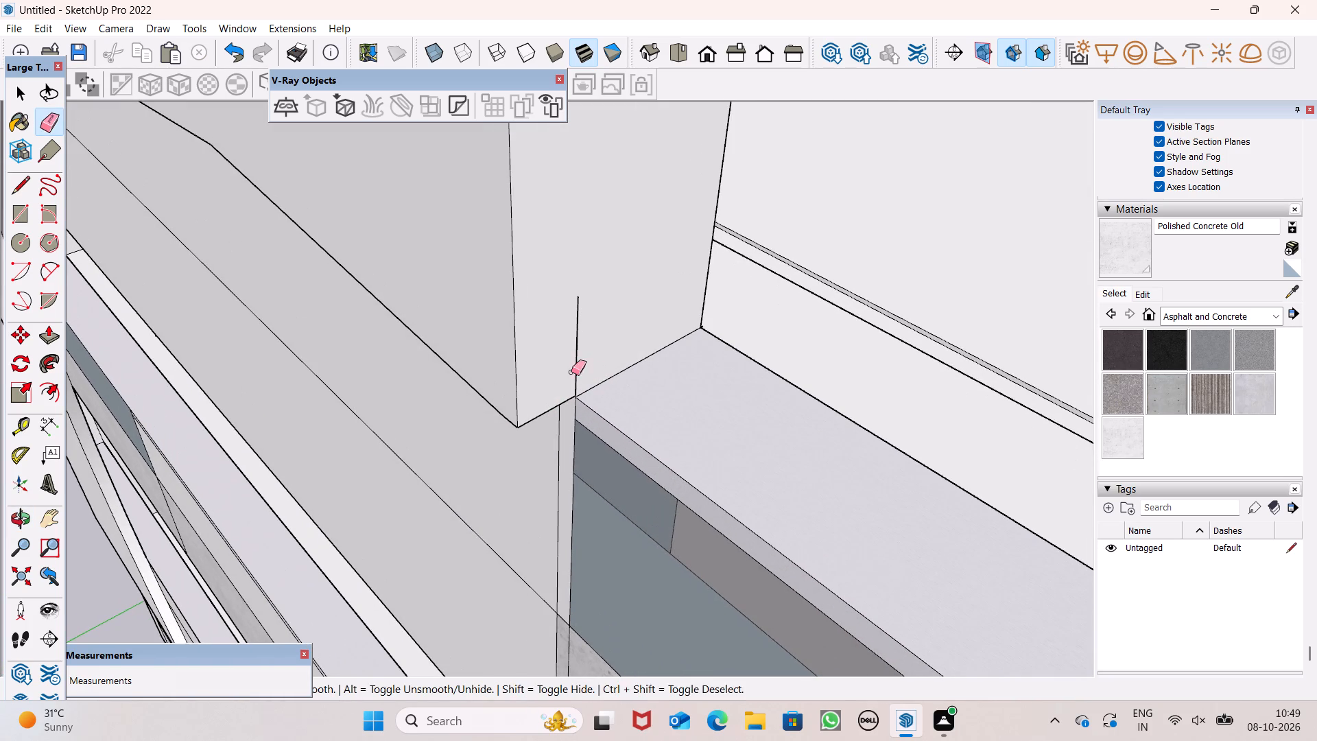
left_click_drag(571, 372, 565, 362)
scroll(645, 340, "down", 15)
key("space")
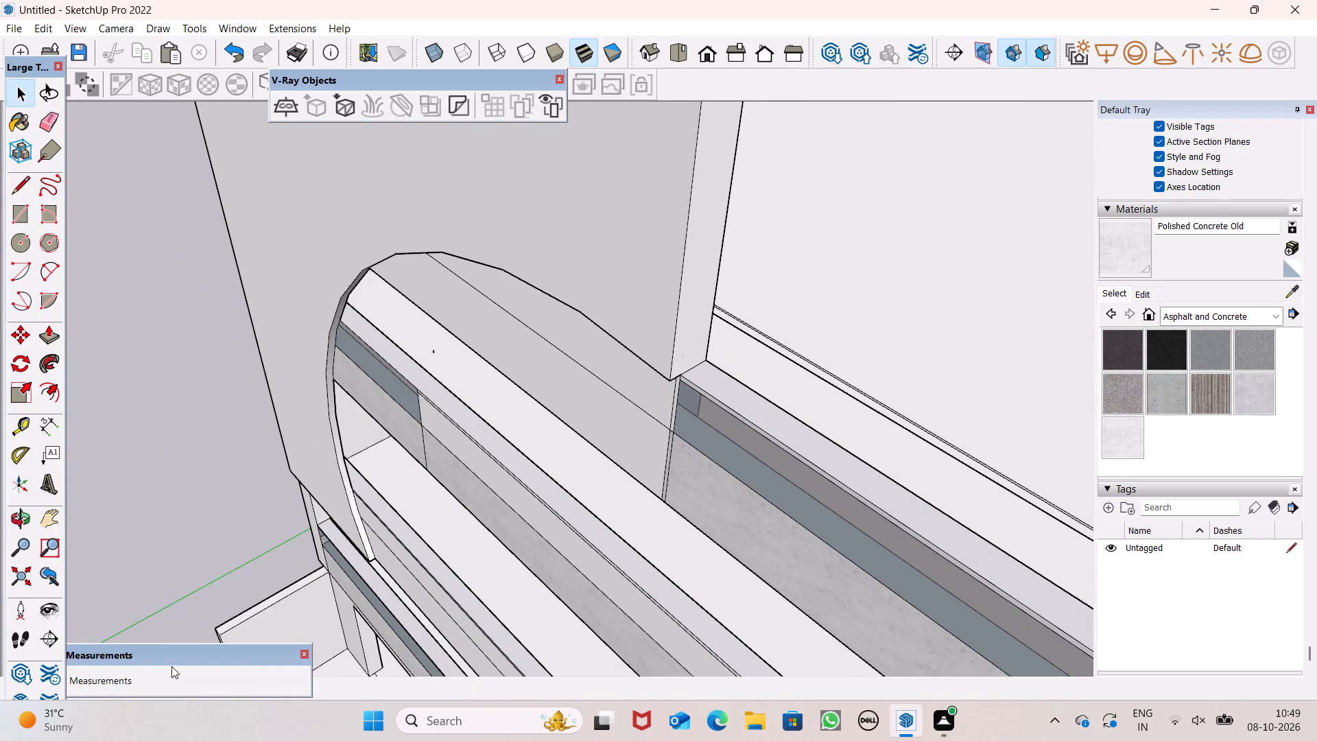
Move the floating Measurements box up into the drawing area, clear of the status bar text.
left_click_drag(179, 664, 253, 455)
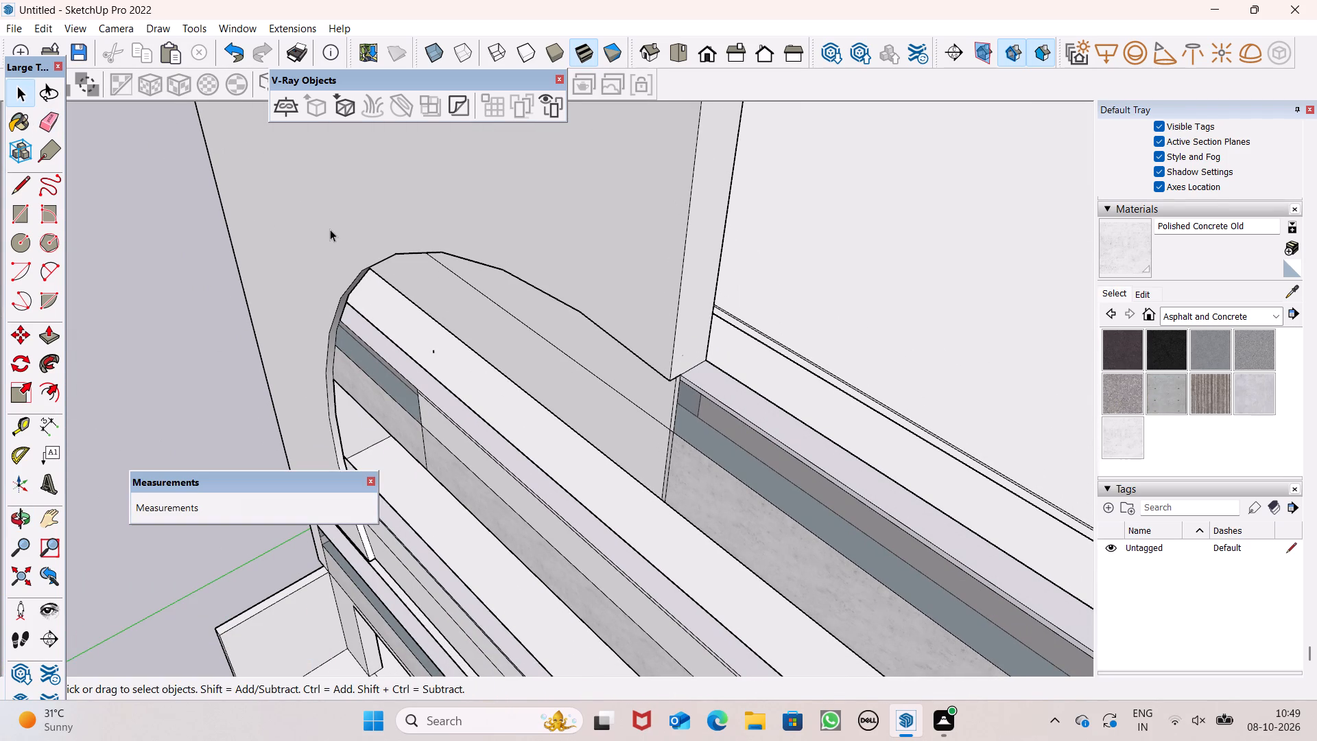
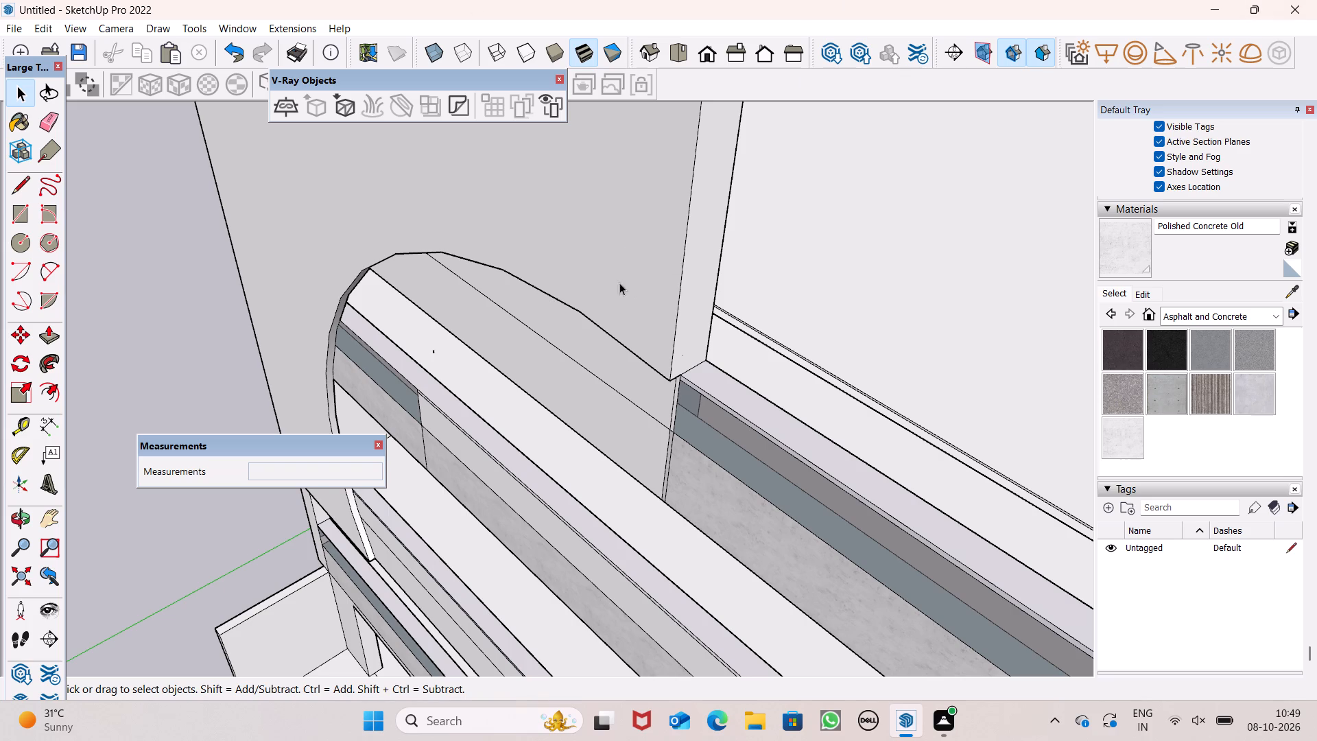
Move the floating Measurements box down out of the drawing area, over the status bar.
scroll(139, 357, "down", 3)
left_click_drag(246, 443, 164, 641)
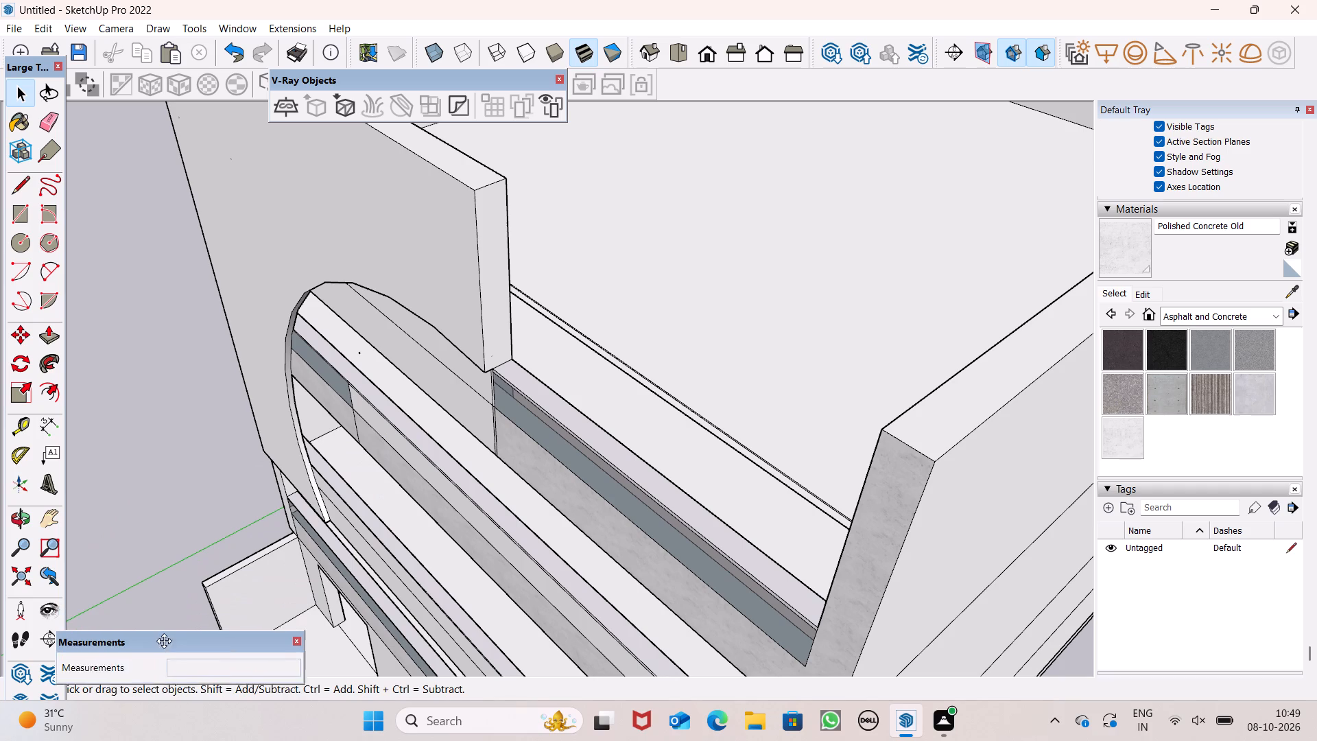
left_click_drag(164, 641, 174, 660)
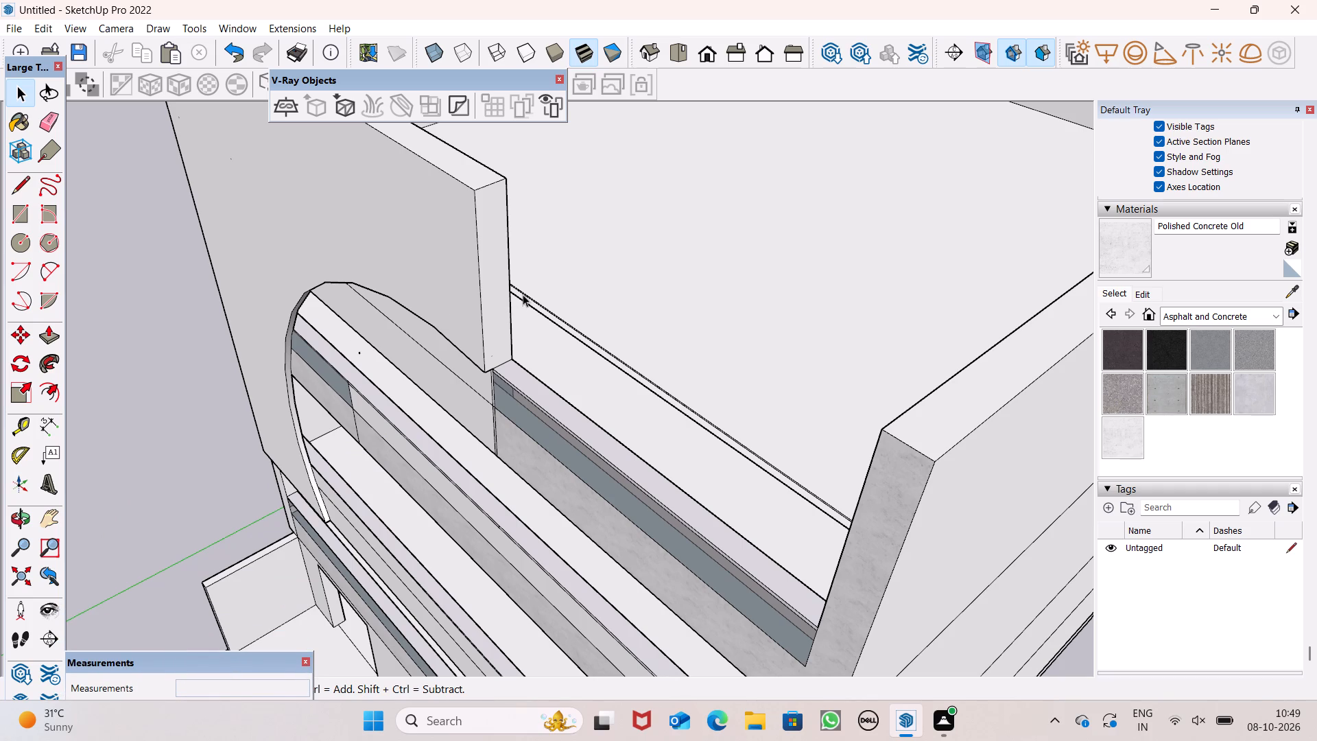
Draw a short line across the raised panel's parapet top, from the inner corner with the side parapet to the front edge.
scroll(716, 296, "down", 4)
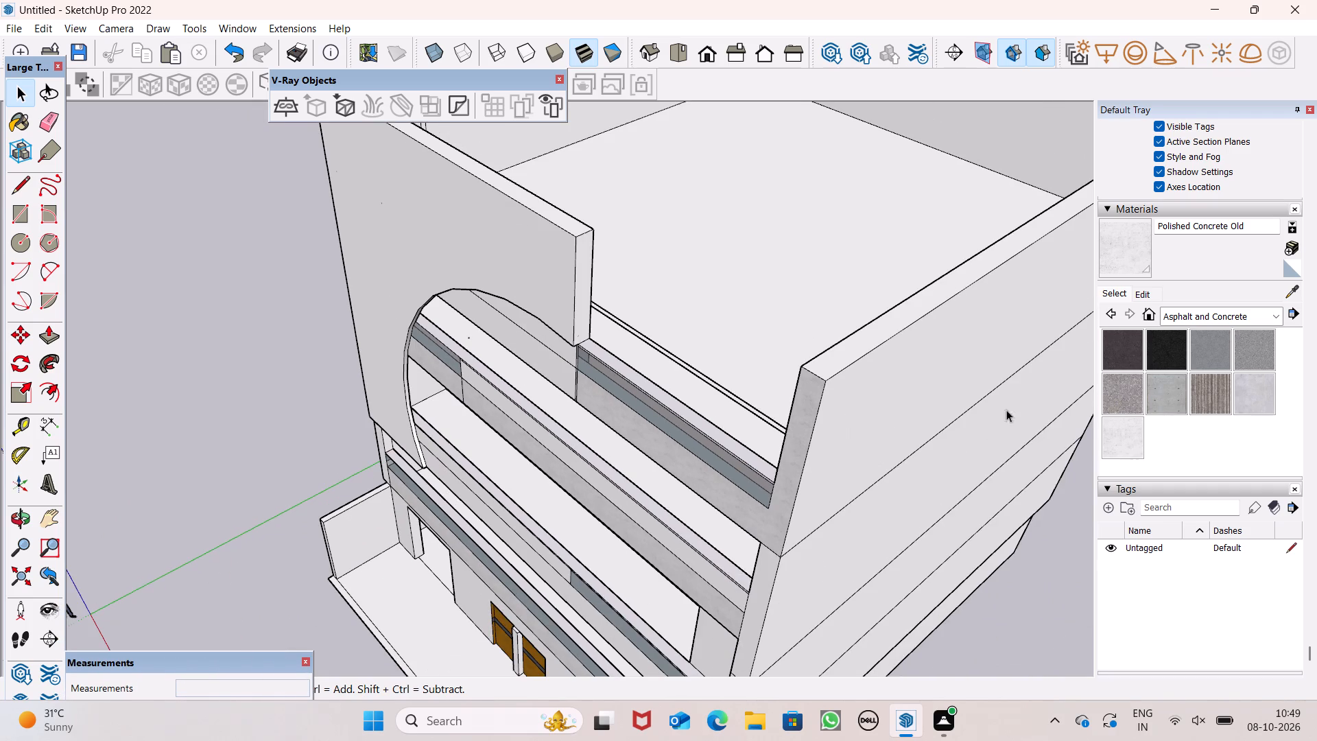
scroll(689, 346, "down", 3)
scroll(690, 318, "up", 1)
scroll(690, 318, "down", 1)
middle_click_drag(717, 369, 1025, 387)
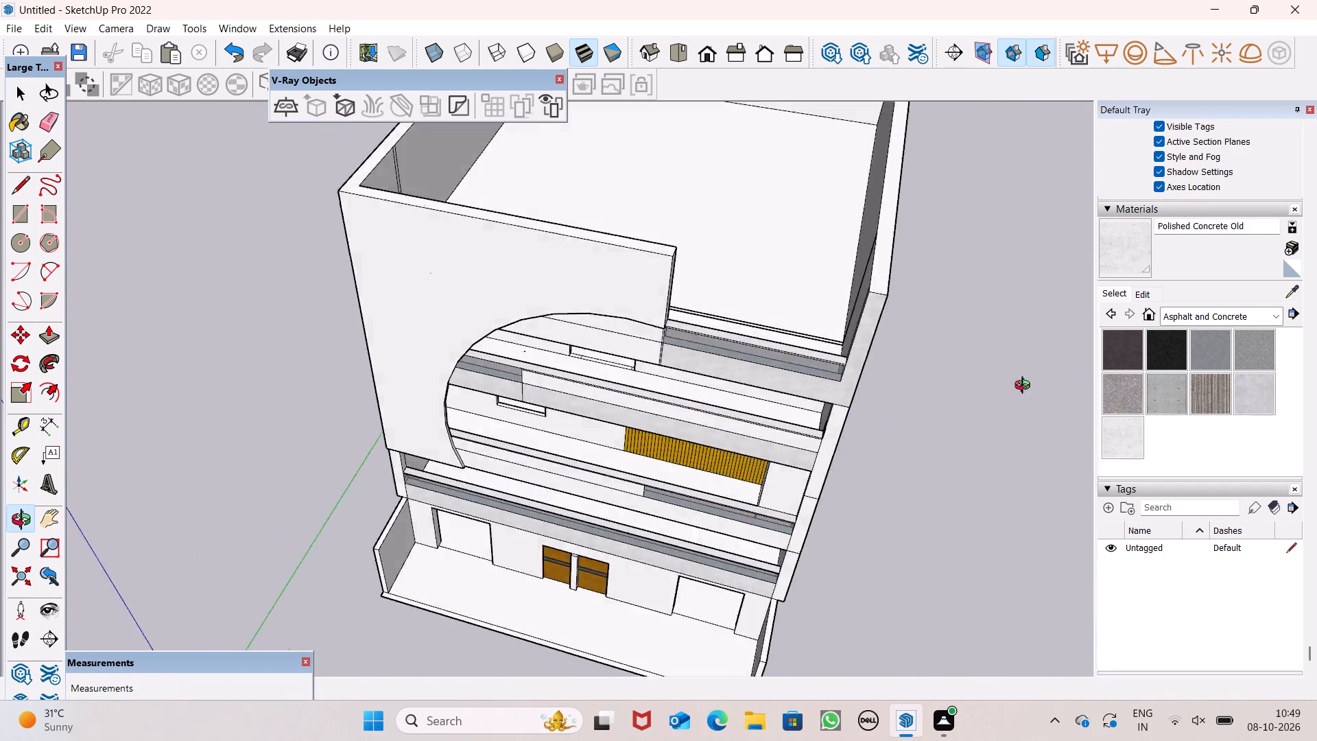
middle_click_drag(1025, 387, 1122, 345)
double_click(15, 187)
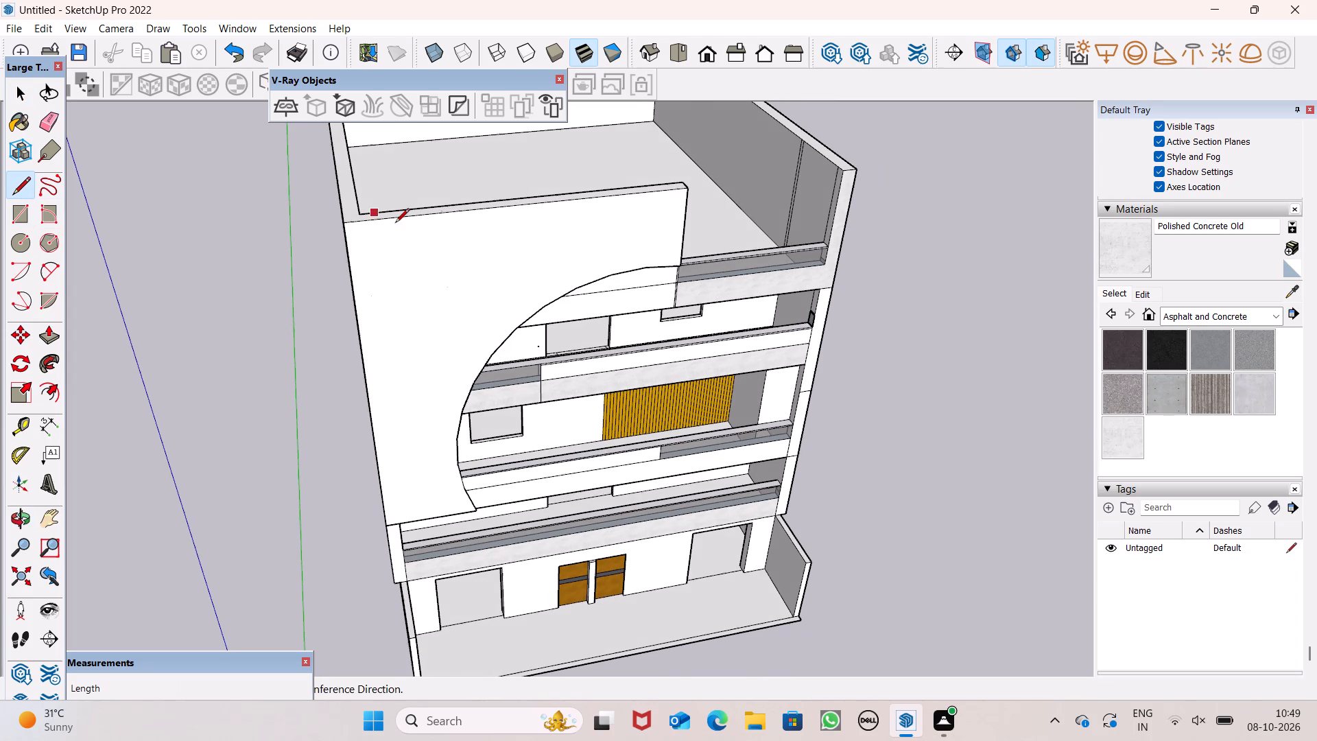
scroll(393, 222, "up", 4)
scroll(357, 212, "down", 1)
scroll(357, 212, "up", 1)
scroll(357, 212, "down", 1)
scroll(357, 212, "up", 3)
middle_click_drag(364, 235, 353, 334)
scroll(304, 344, "up", 5)
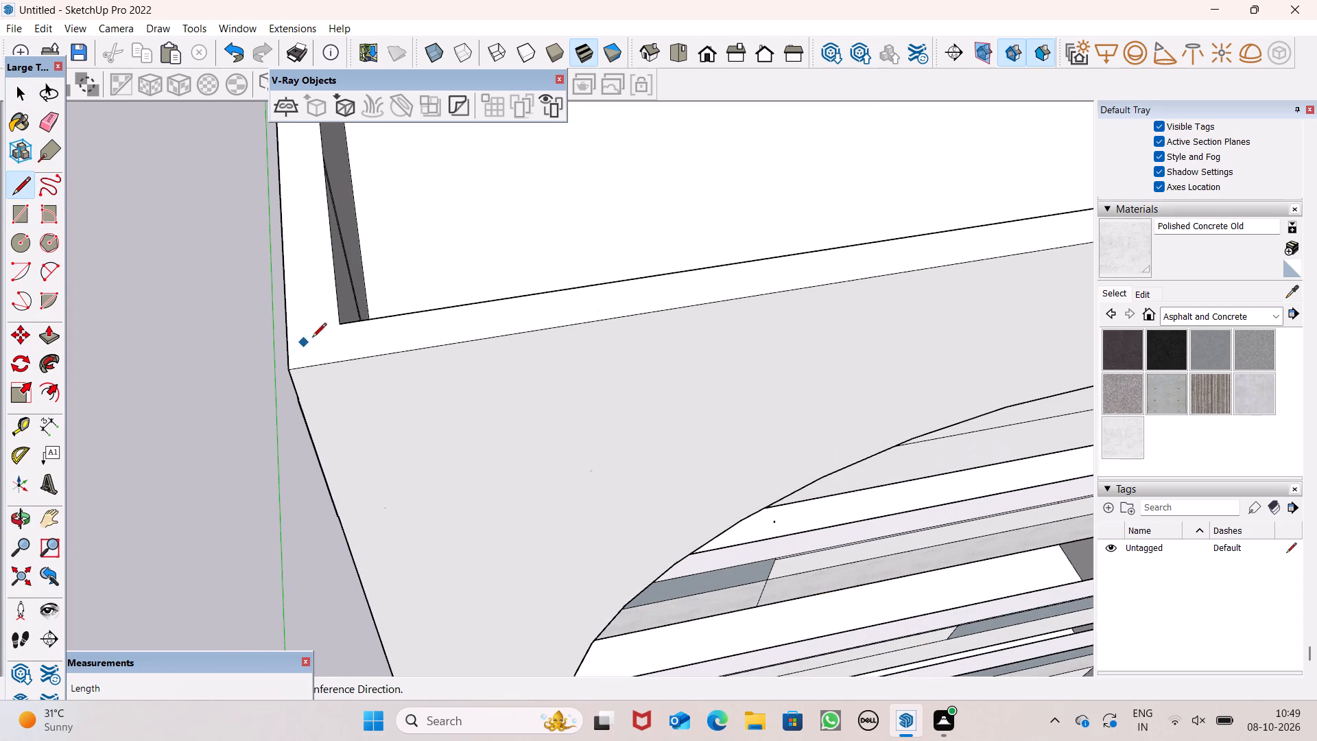
left_click(342, 325)
left_click(346, 360)
Draw a vertical line about 37' 8 3/16" long down the raised panel's front face, from the short parapet line to its bottom edge.
scroll(379, 279, "down", 2)
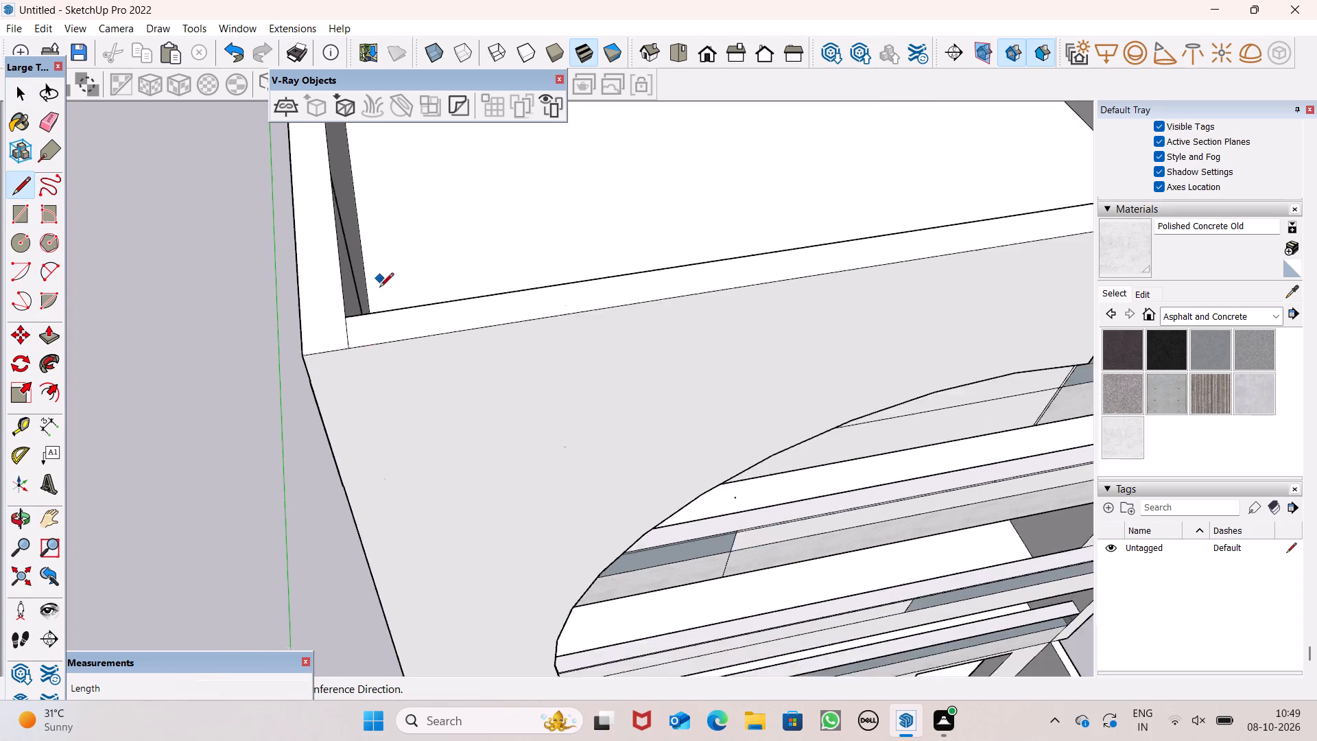
scroll(379, 288, "down", 6)
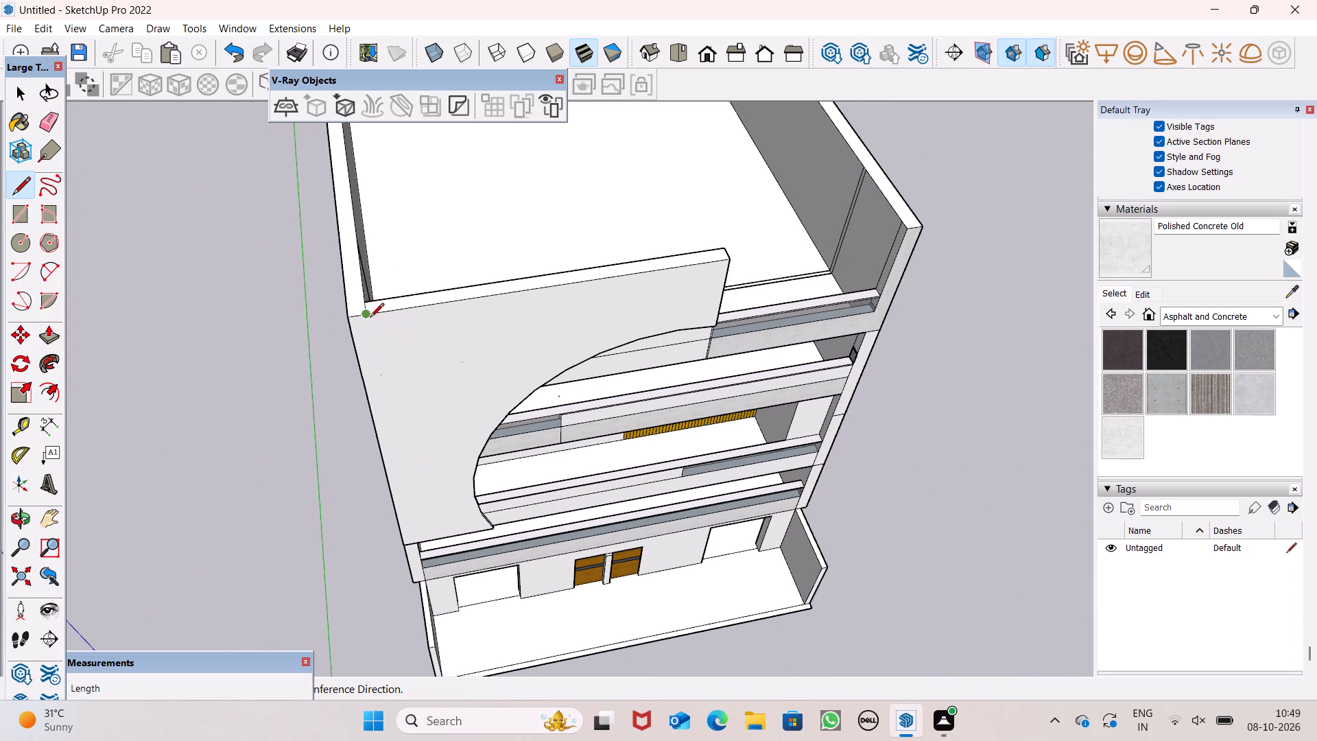
left_click(370, 318)
scroll(431, 484, "down", 1)
scroll(430, 486, "up", 1)
scroll(430, 486, "down", 1)
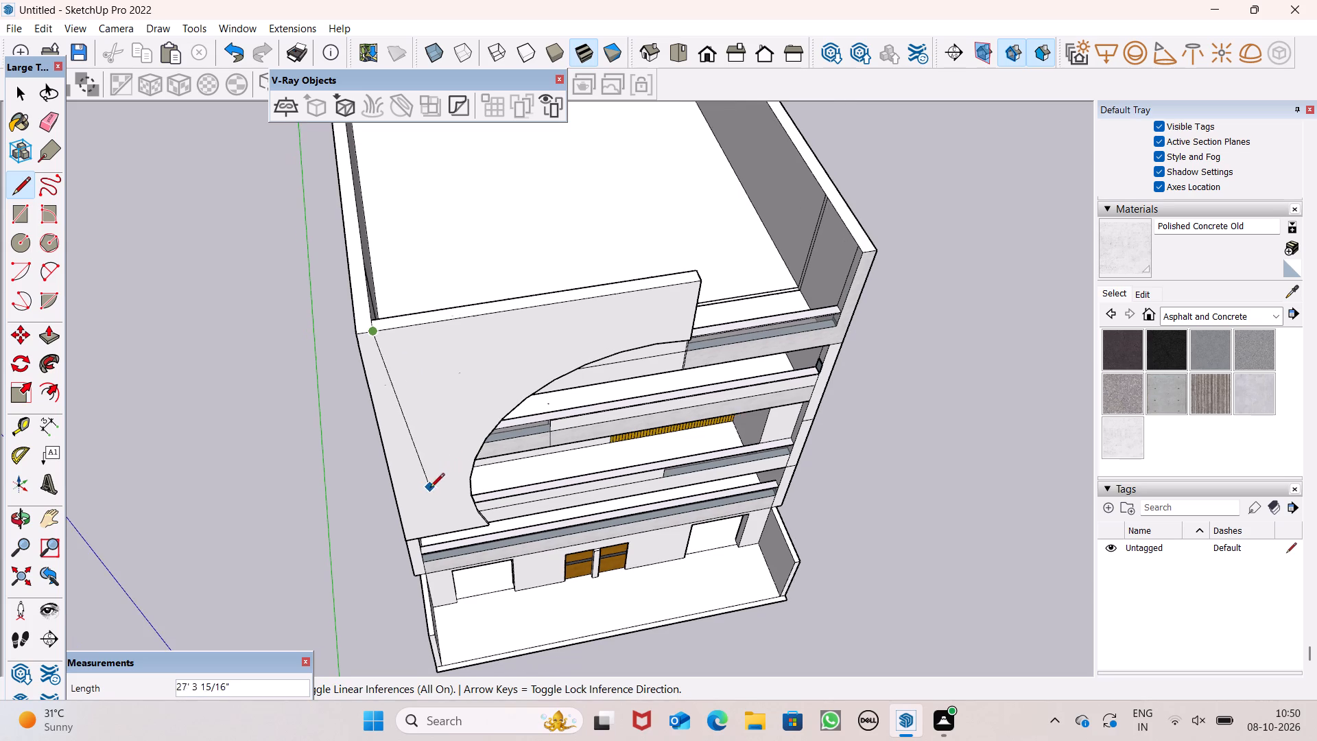
middle_click_drag(433, 563, 399, 435)
scroll(410, 469, "up", 3)
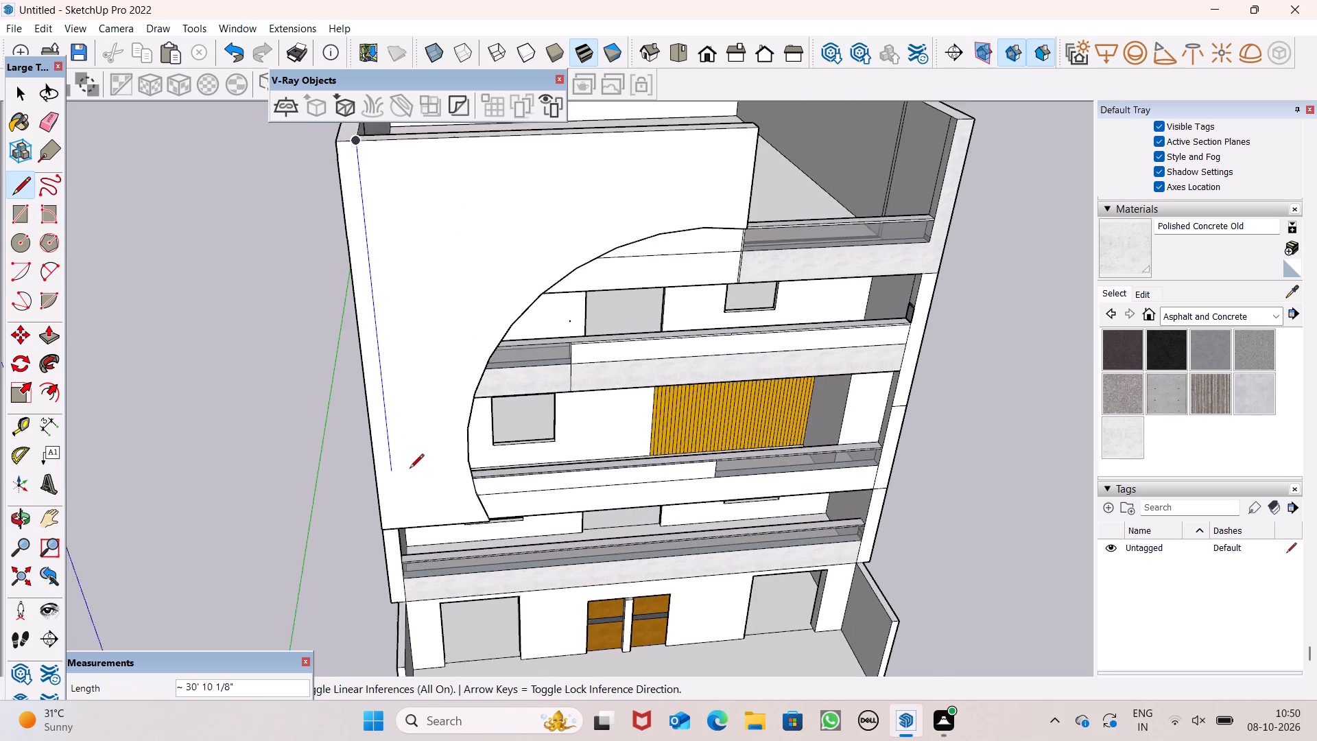
scroll(410, 469, "up", 2)
left_click(401, 551)
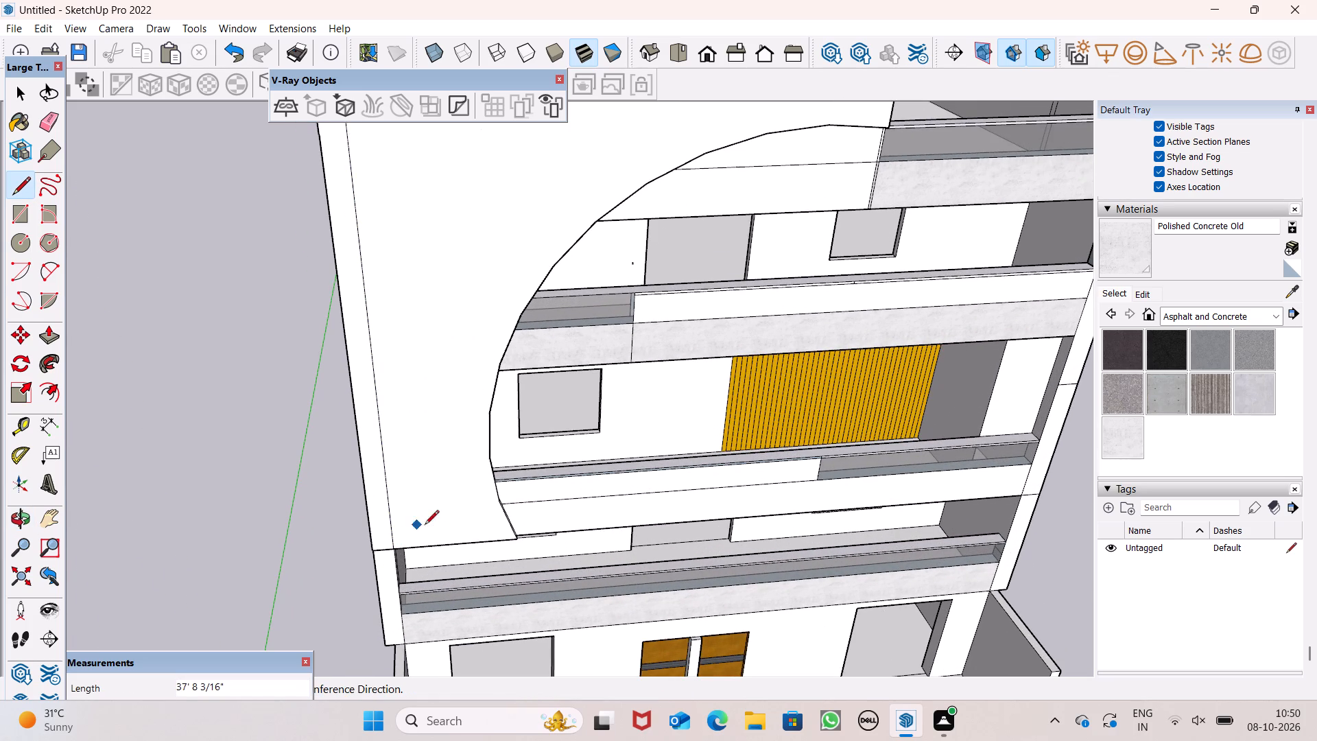
key("space")
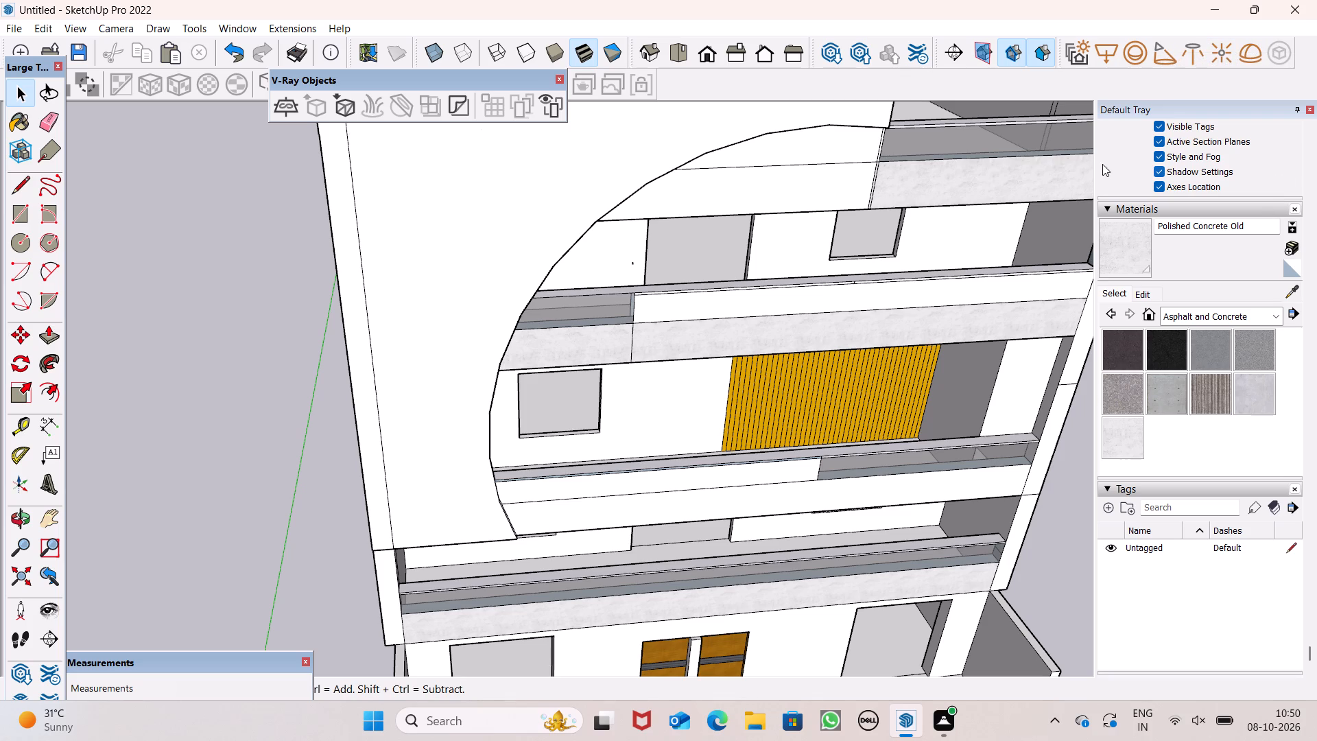
Erase the short horizontal dividing edge on the front end face of the side wall opposite the curved panel.
scroll(630, 318, "down", 3)
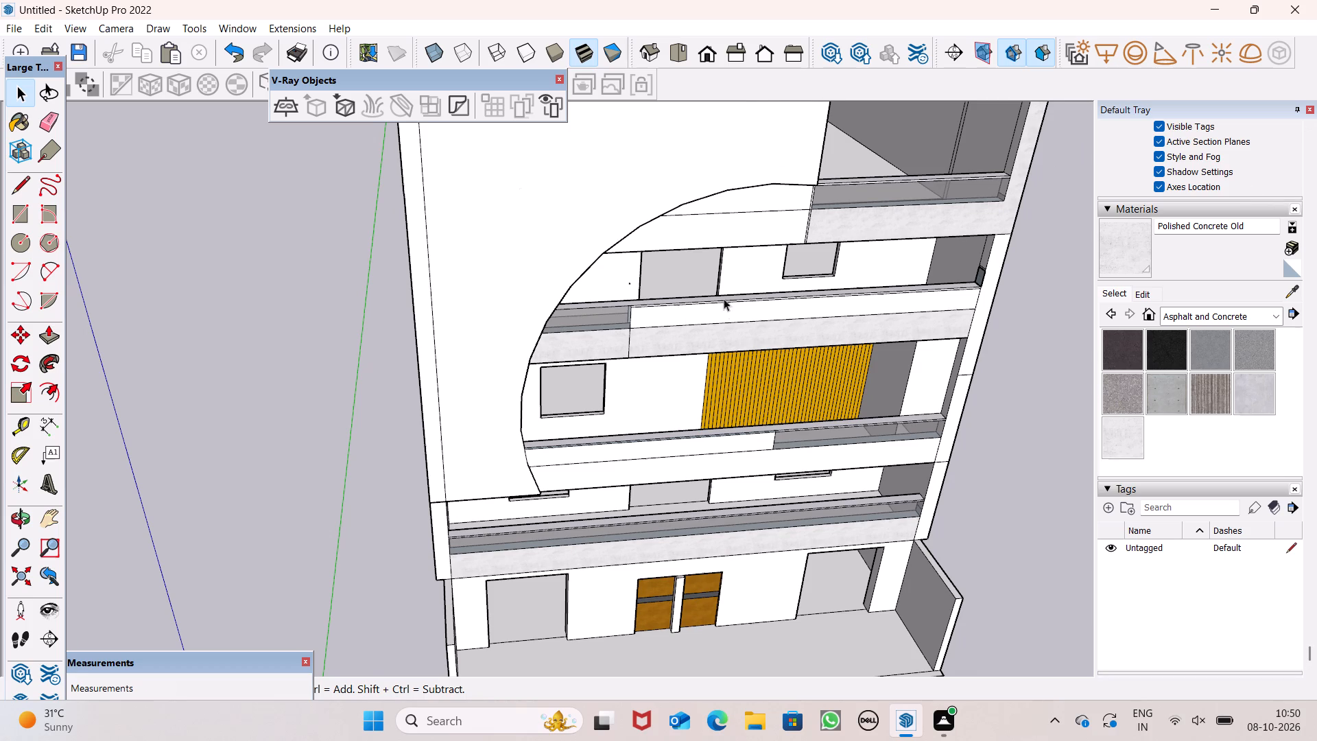
scroll(726, 307, "down", 1)
scroll(630, 342, "down", 11)
scroll(535, 434, "down", 3)
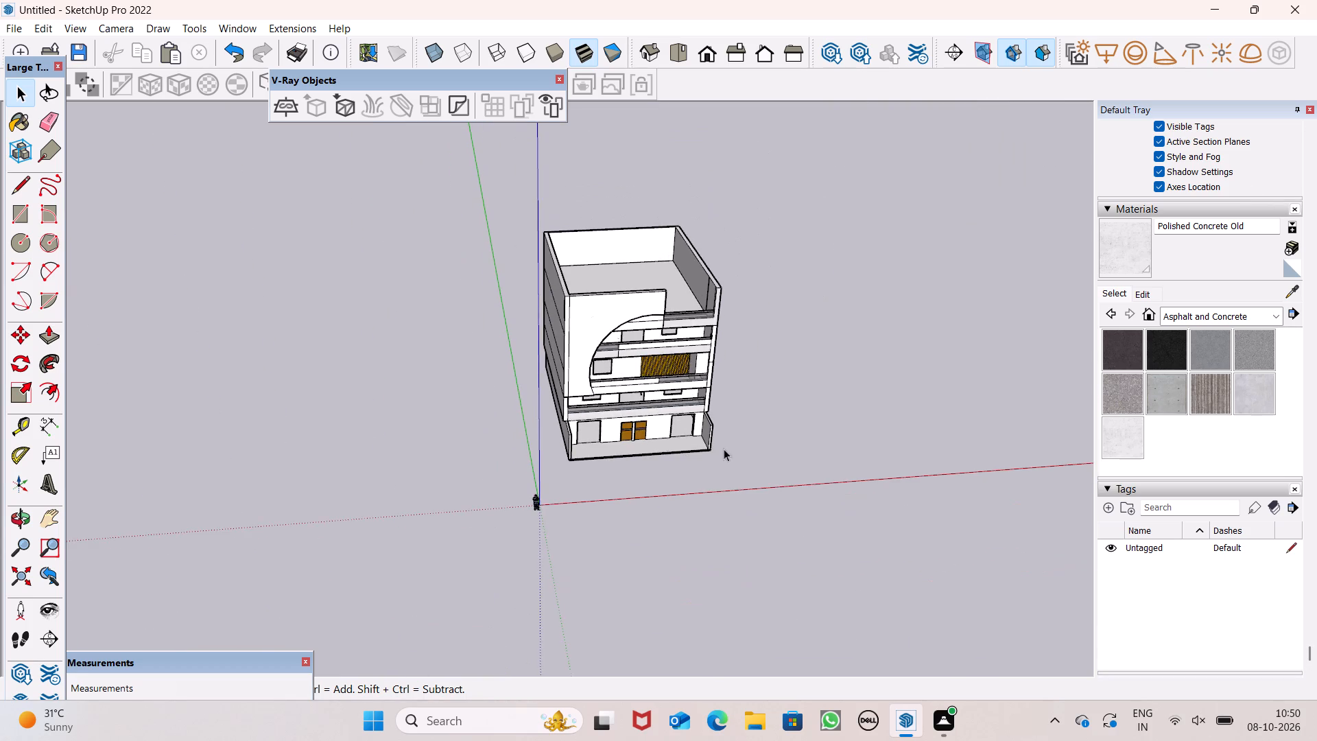
middle_click_drag(724, 449, 637, 312)
scroll(706, 329, "up", 6)
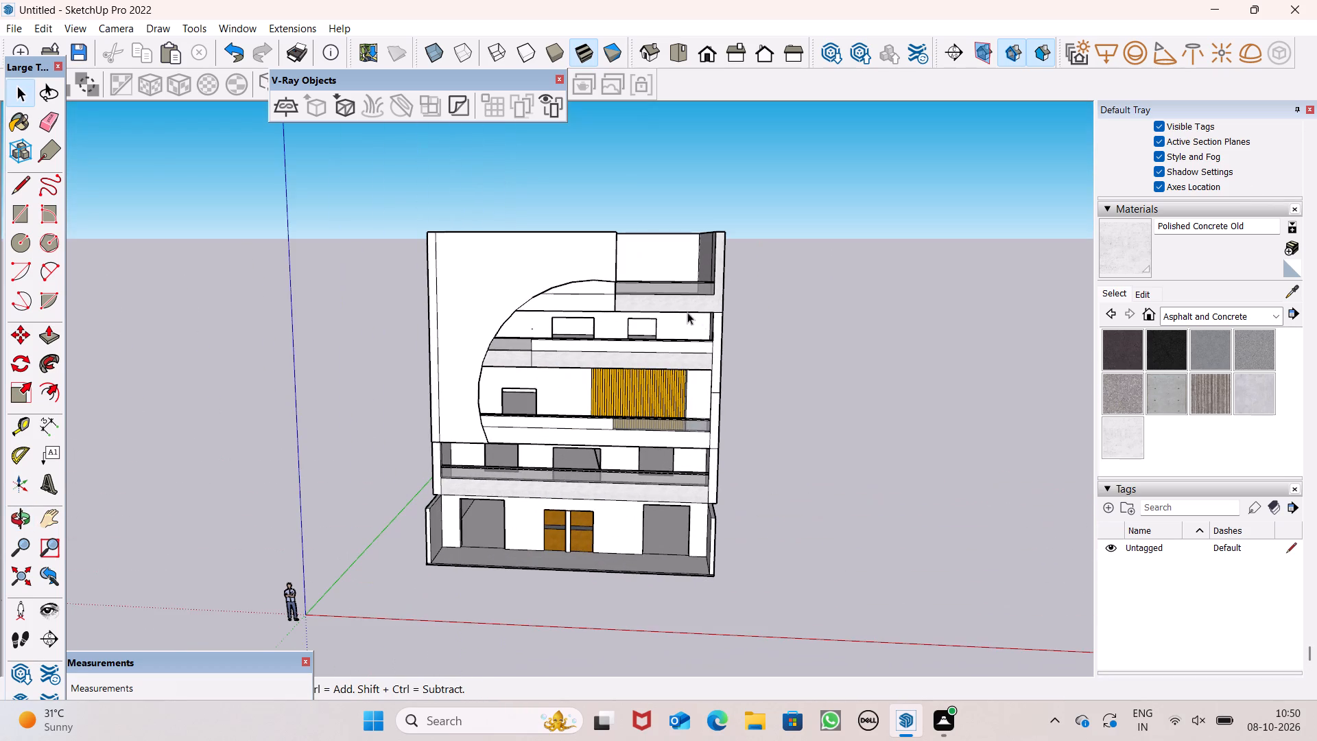
scroll(735, 379, "up", 2)
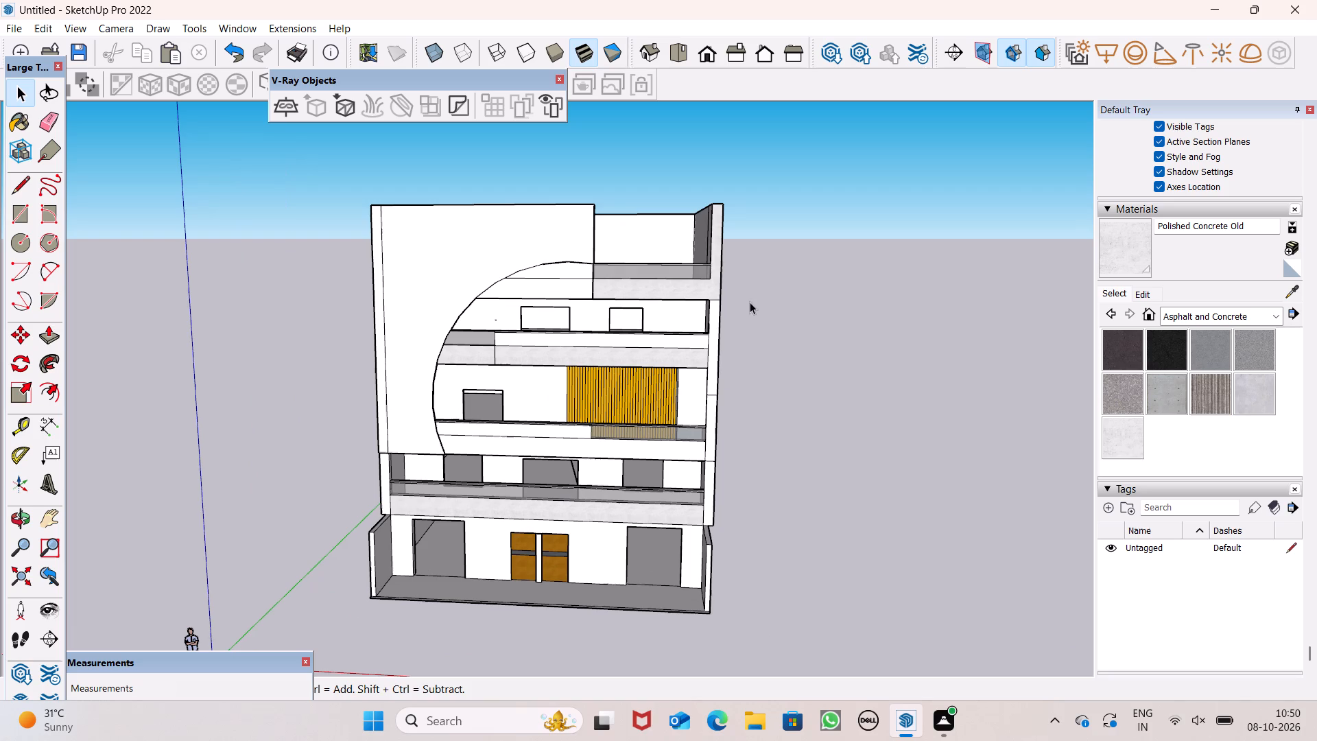
middle_click_drag(759, 305, 740, 326)
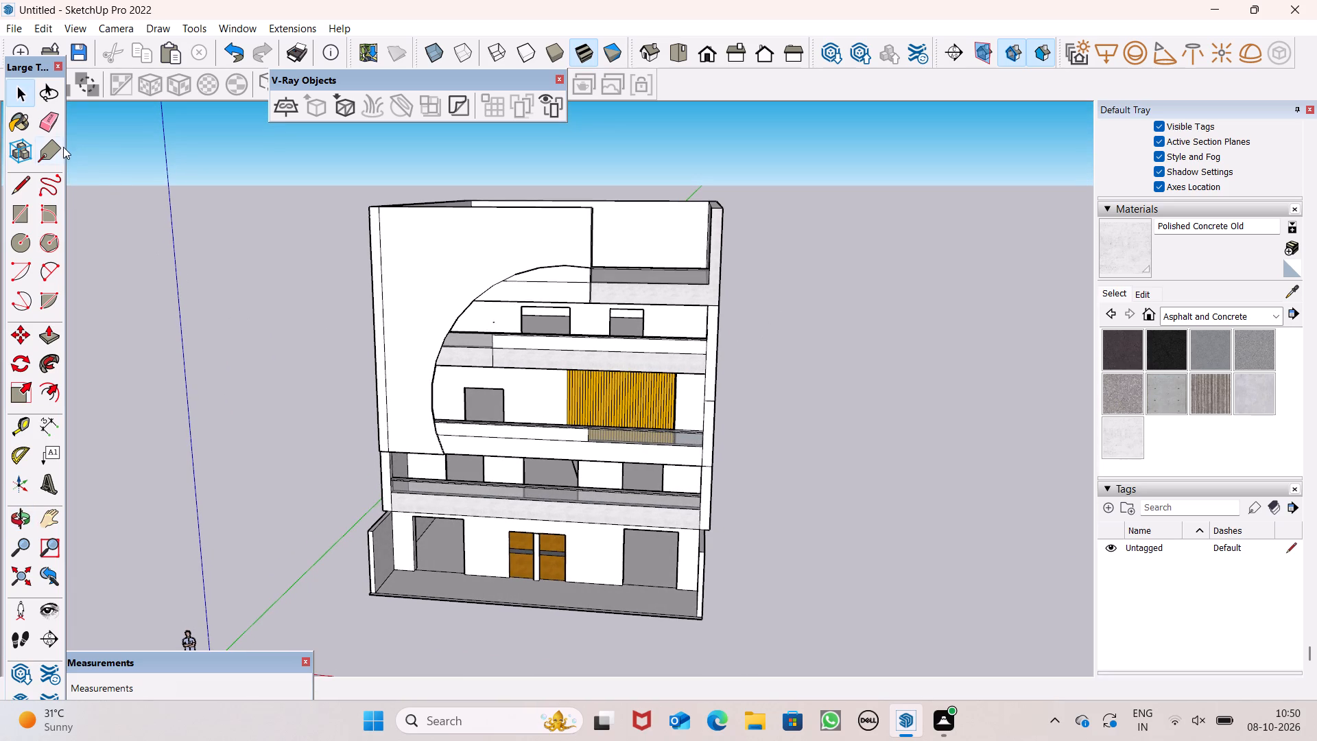
left_click(54, 128)
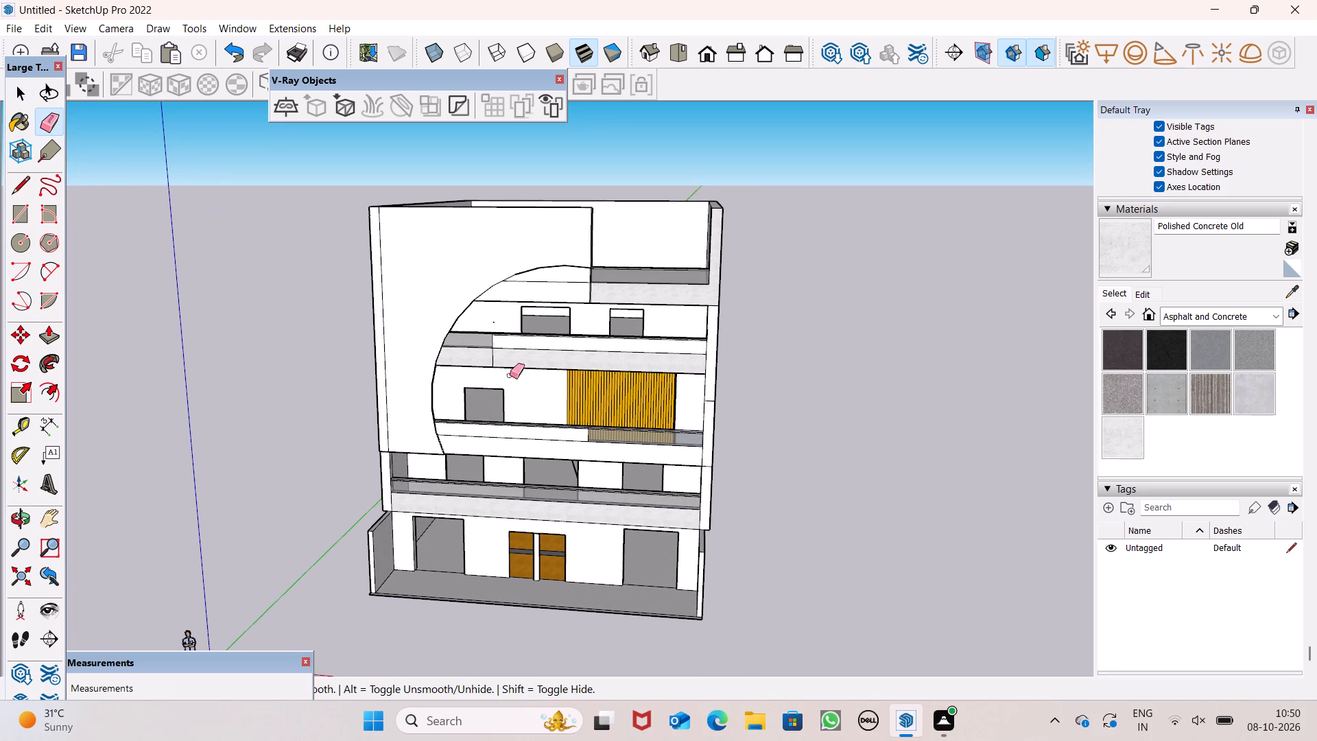
scroll(736, 394, "up", 5)
left_click_drag(691, 402, 695, 410)
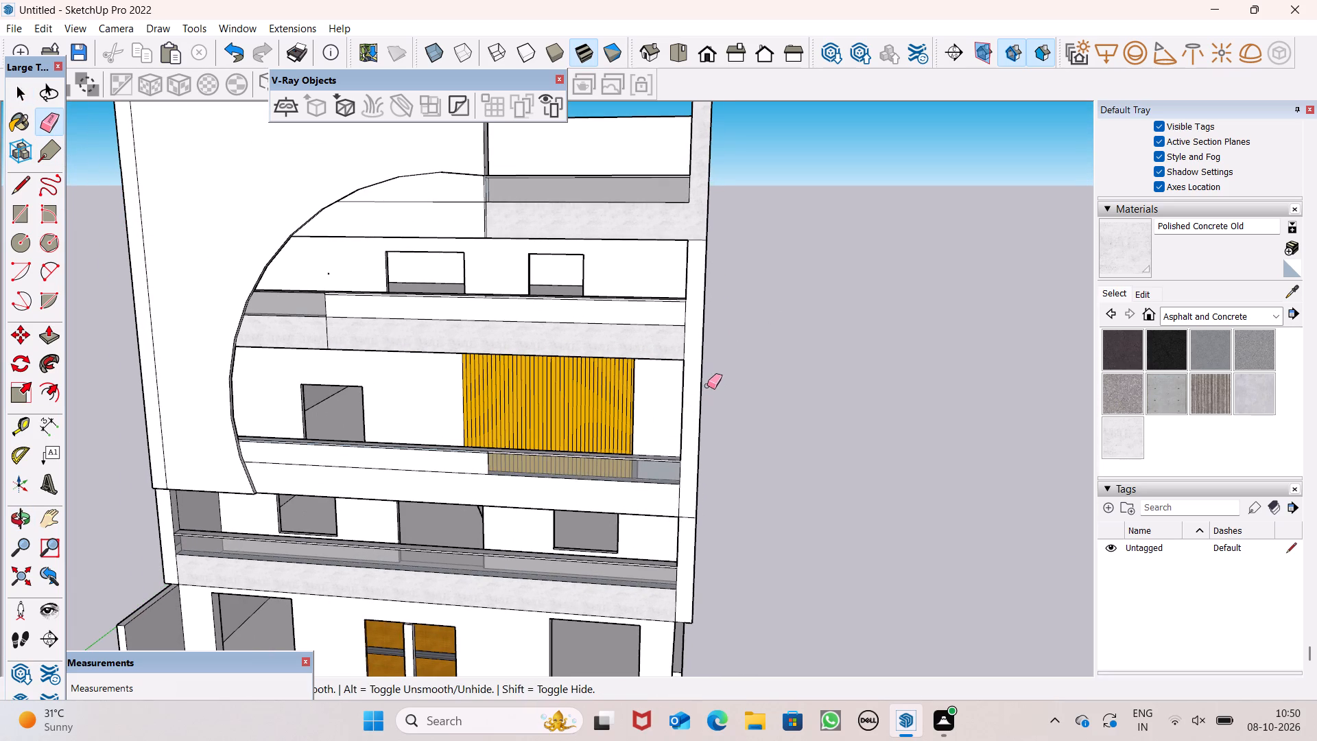
key("space")
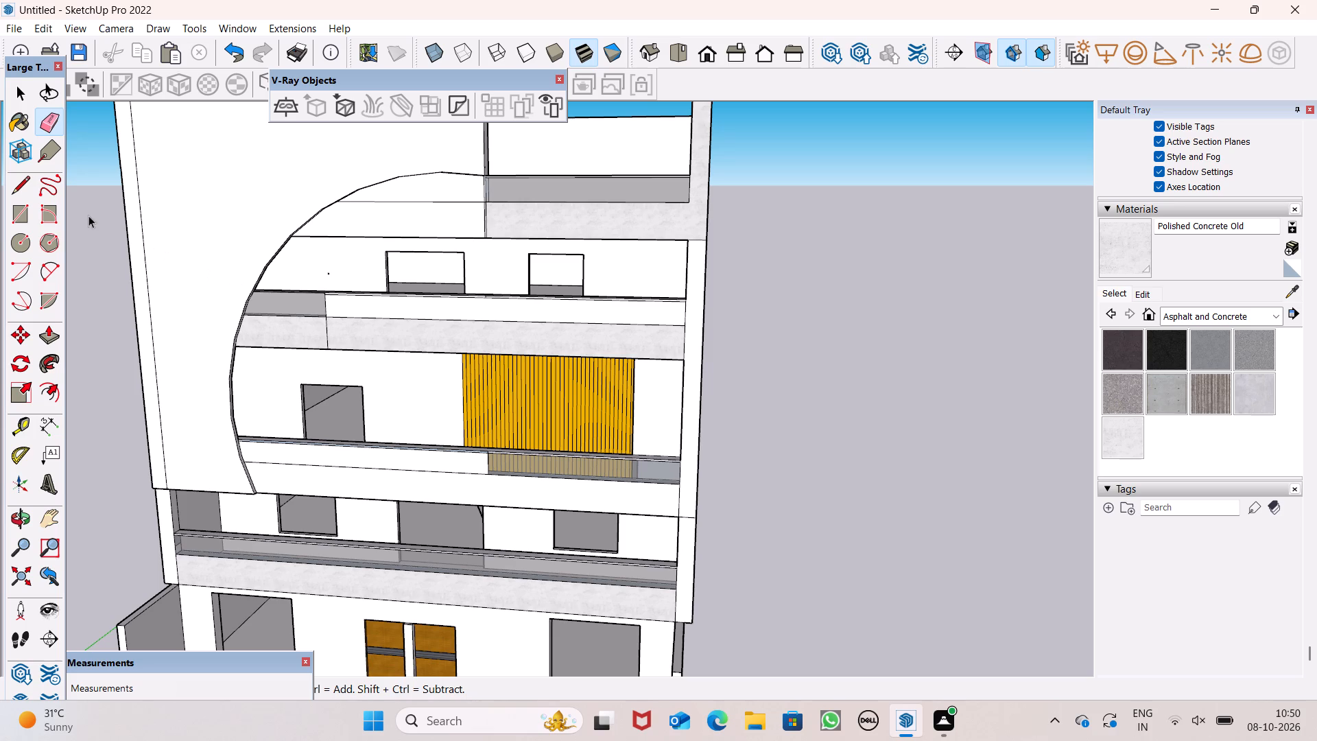
Draw a small rectangle on the lowest balcony's concrete band, above the garage-side opening nearest the side wall, and select its face.
scroll(633, 272, "down", 4)
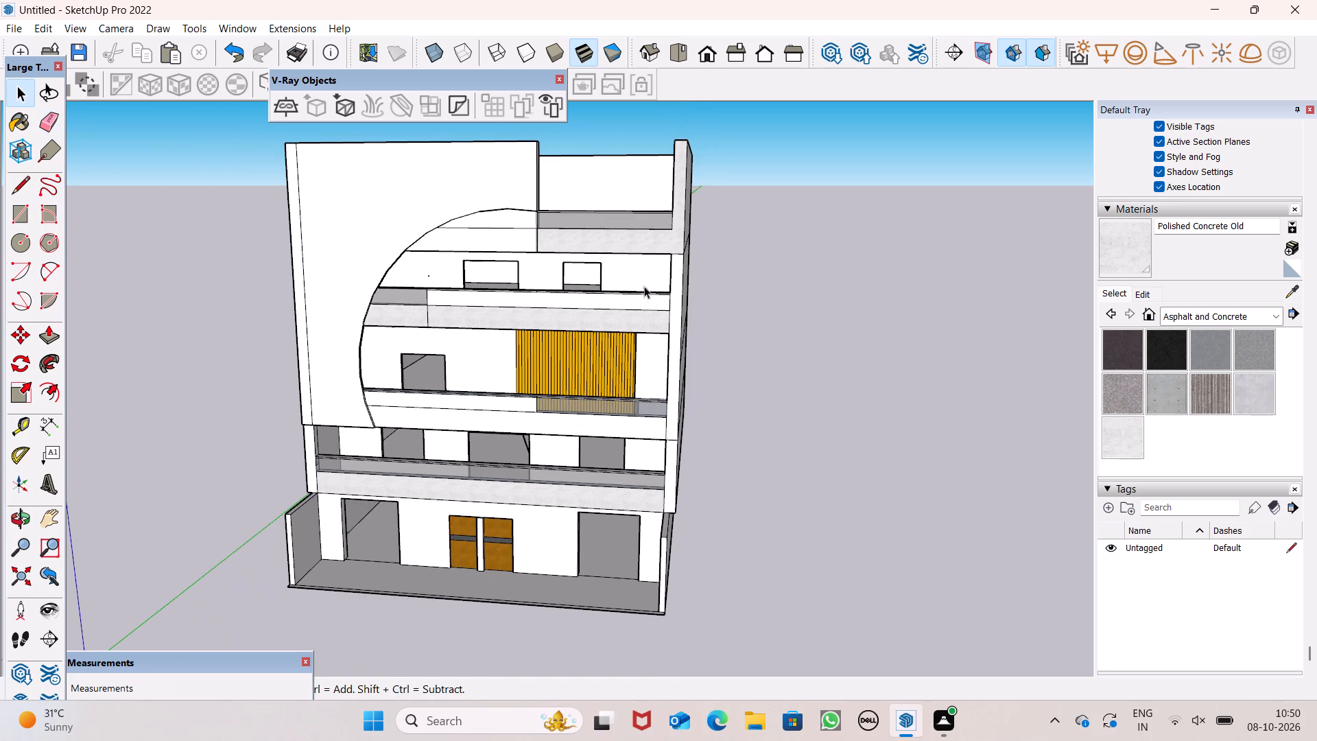
left_click(12, 221)
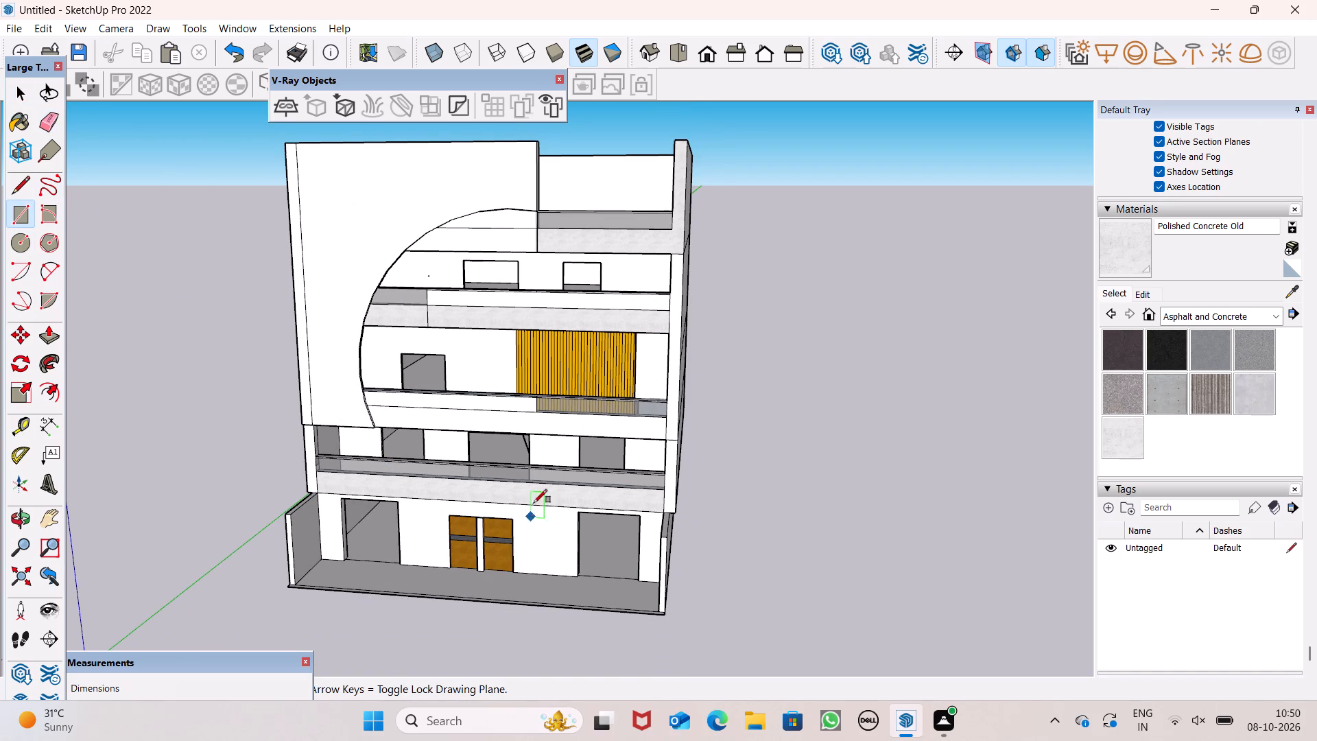
scroll(615, 495, "up", 6)
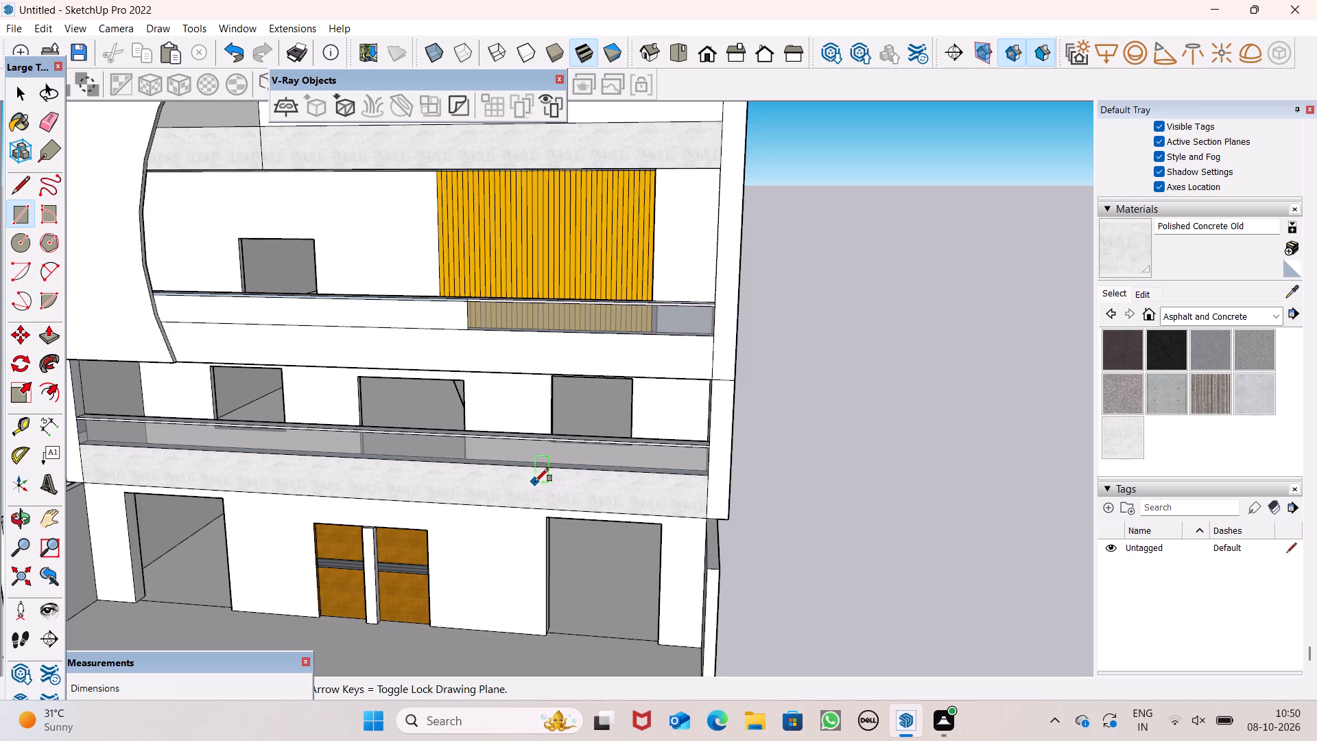
scroll(601, 486, "down", 1)
left_click(583, 486)
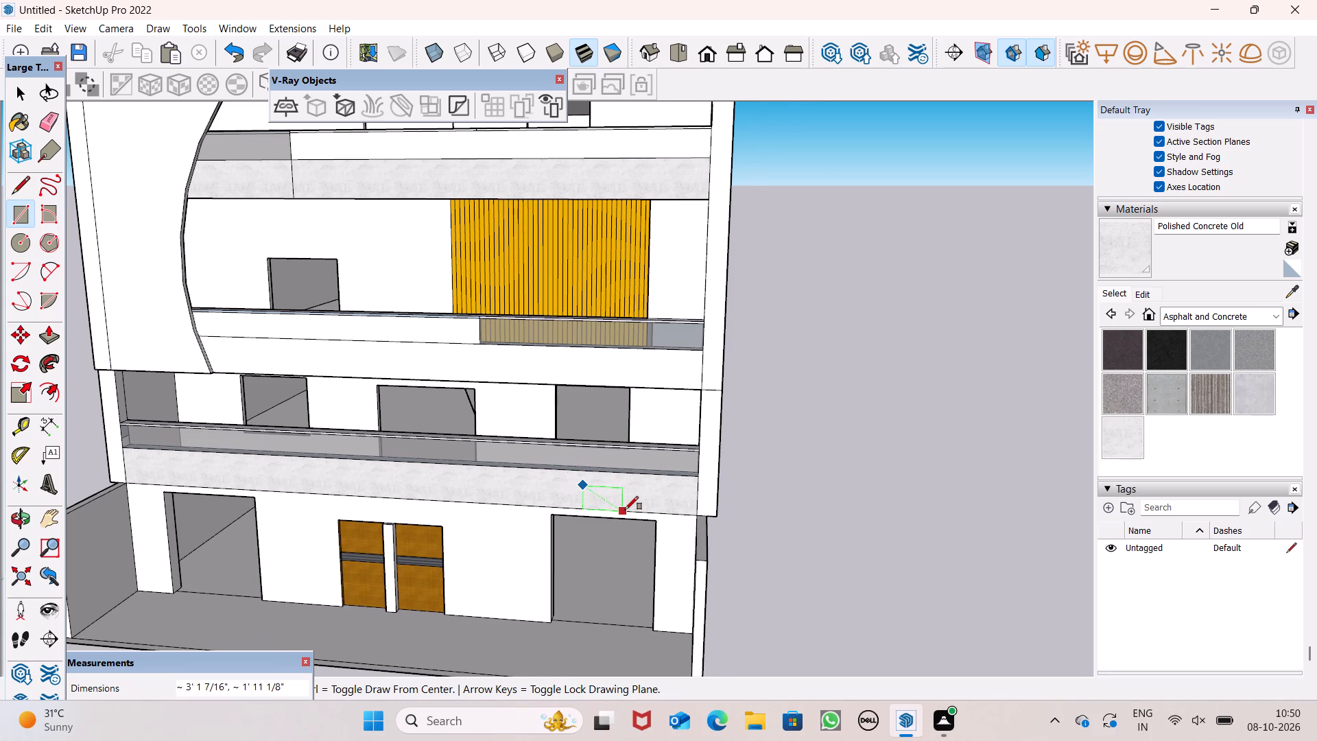
scroll(625, 510, "up", 6)
left_click(632, 503)
key("space")
scroll(466, 440, "down", 3)
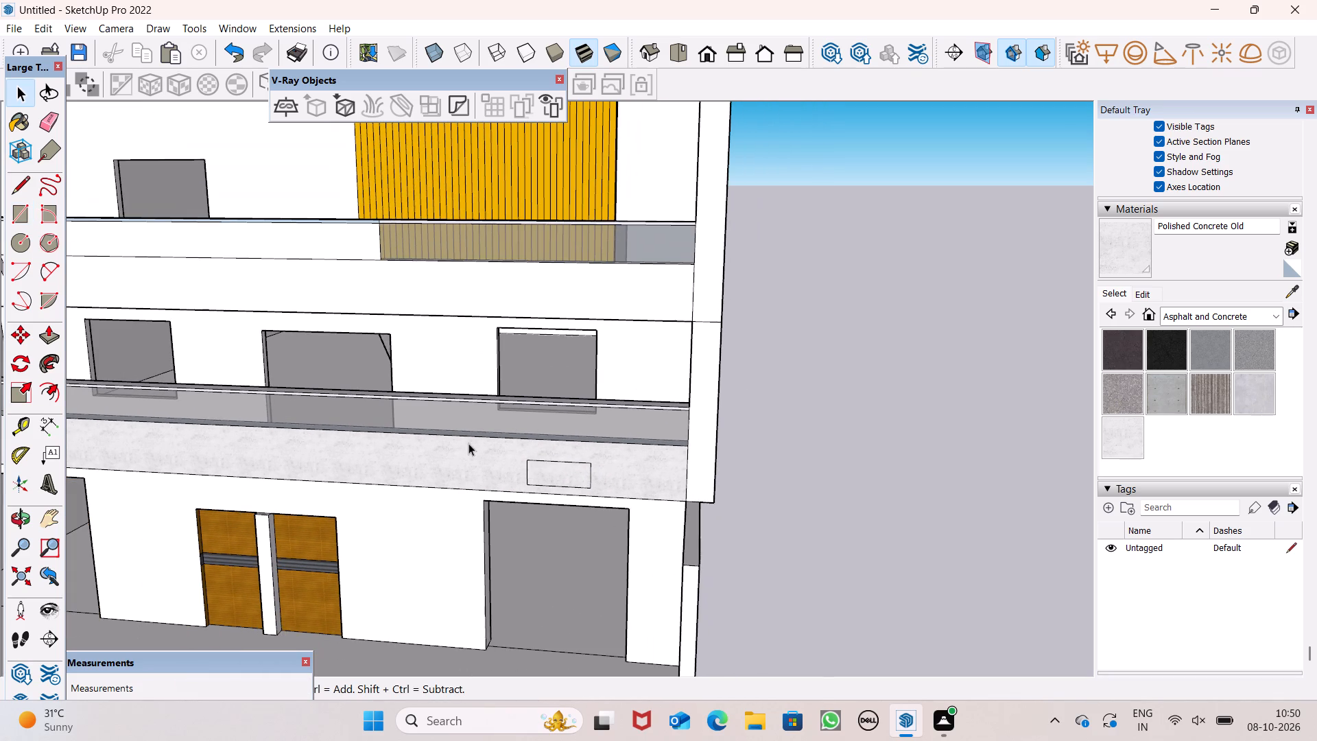
Push/Pull the small rectangle outward from the concrete band by 5".
left_click(49, 339)
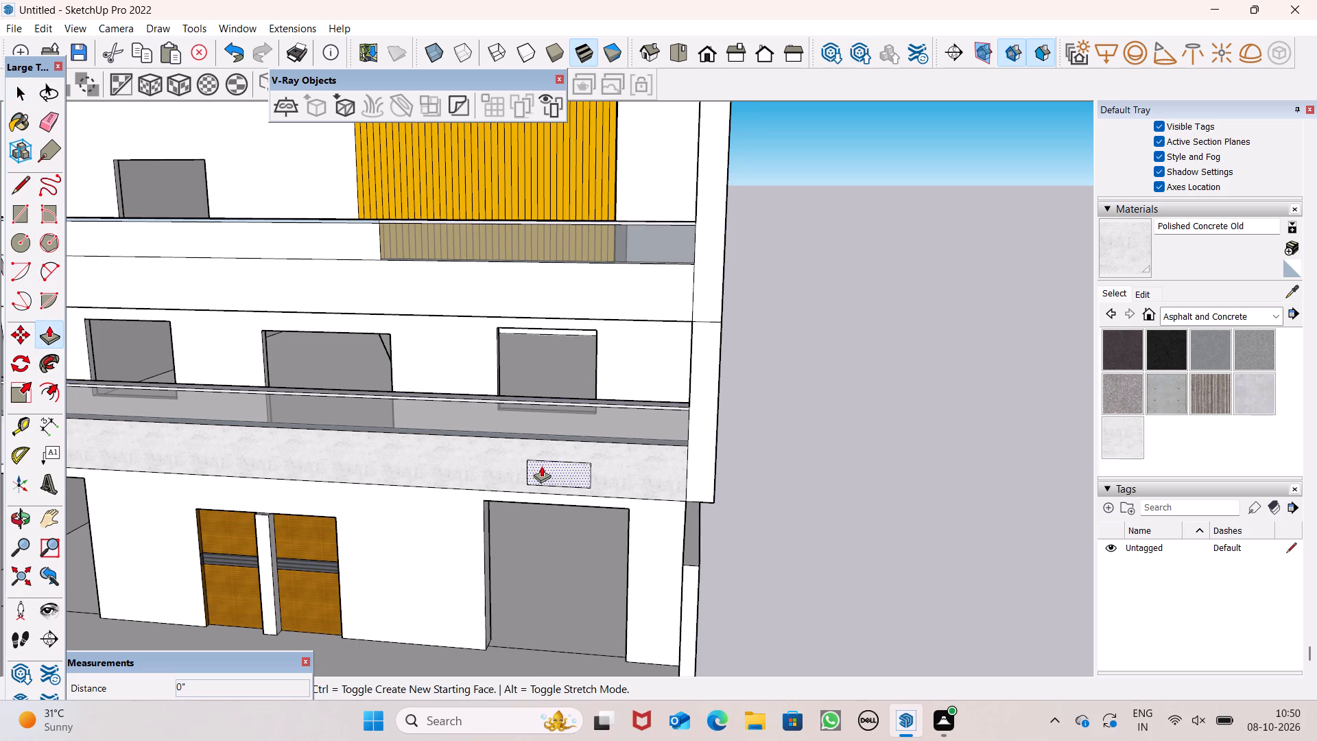
left_click(543, 469)
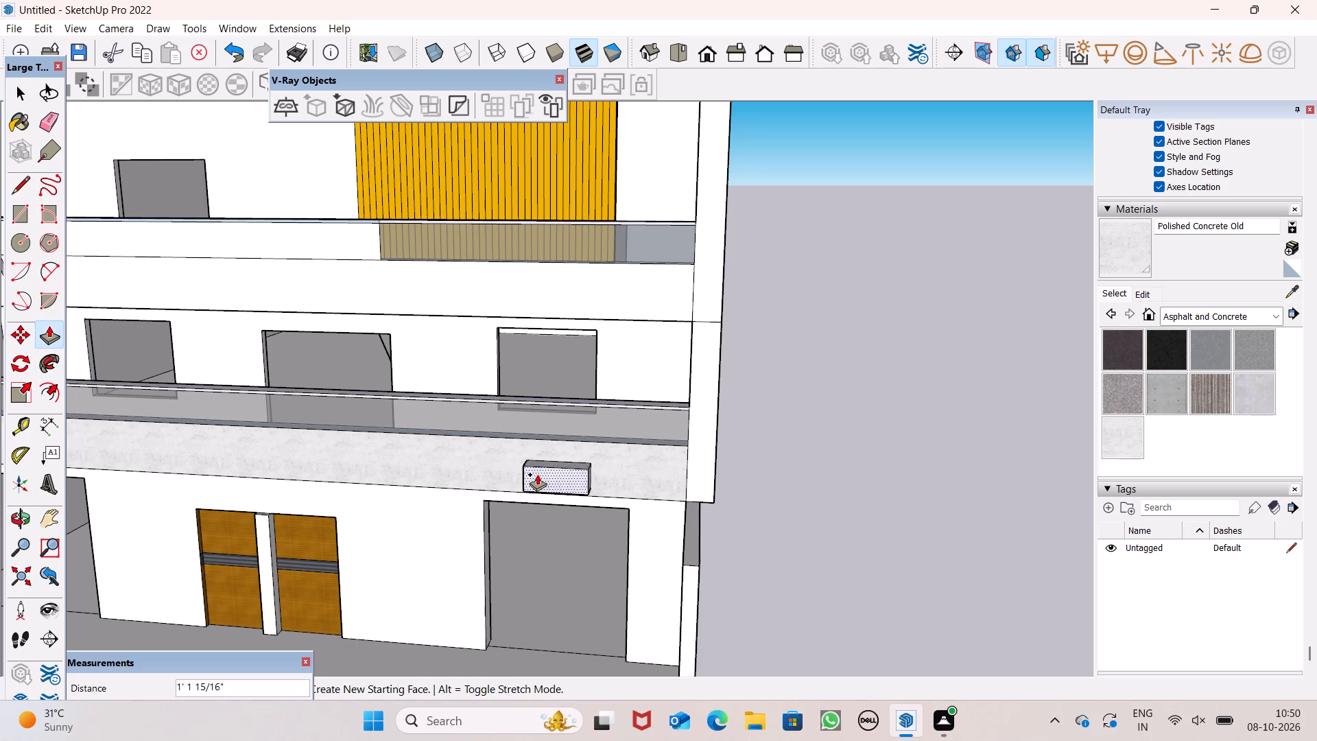
type("5\"")
key("Return")
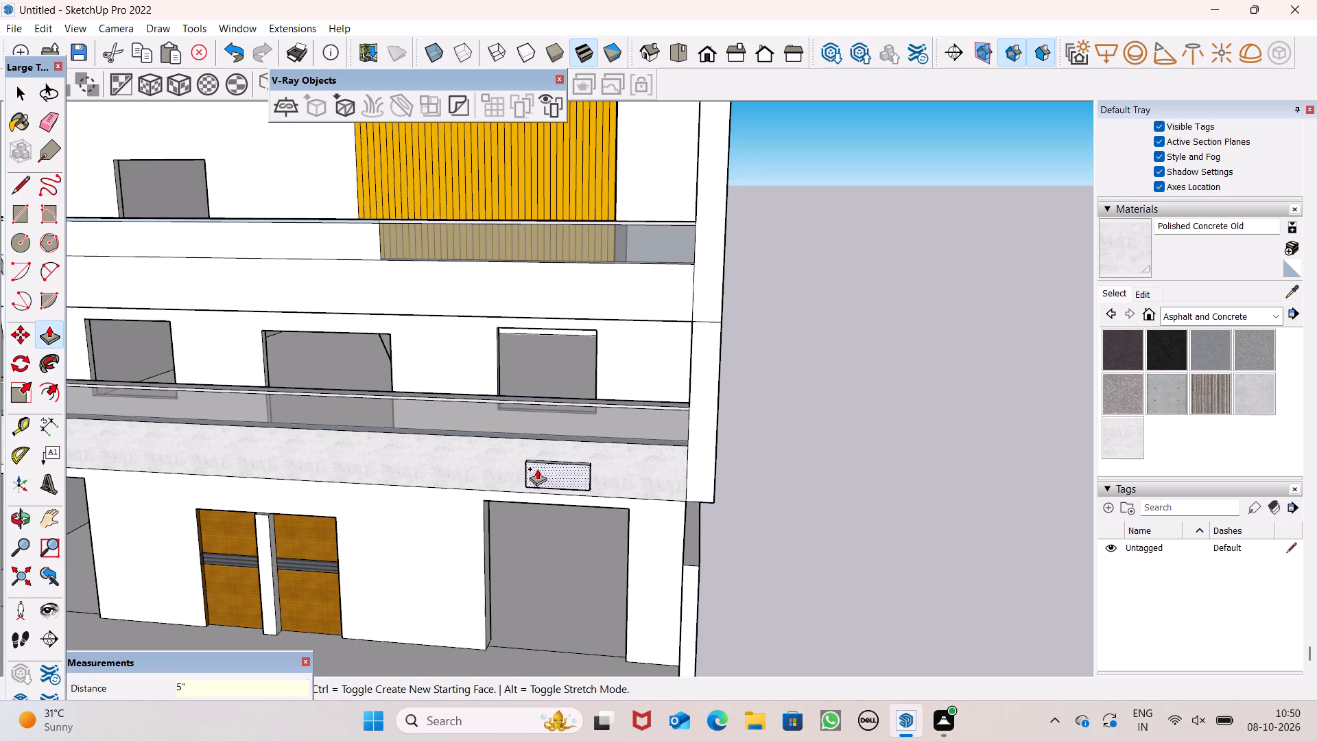
key("space")
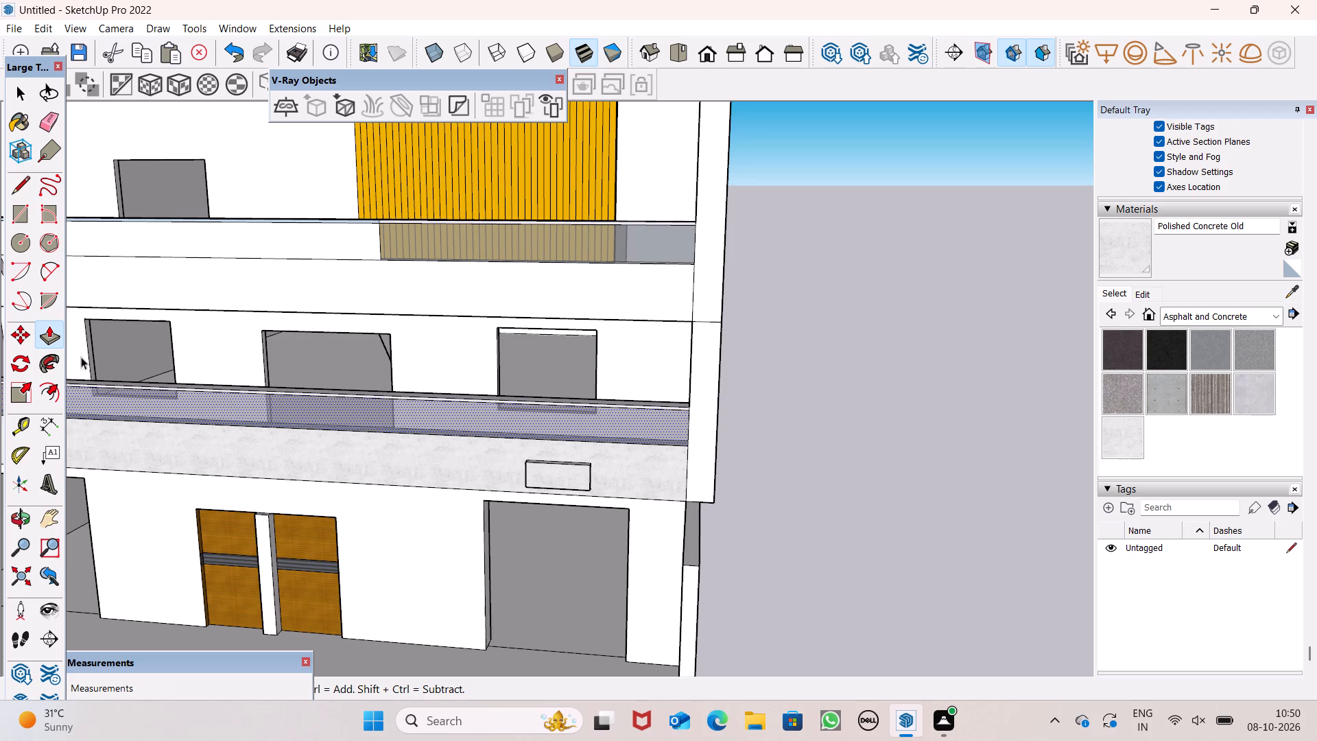
Push/Pull the block's end face about 4' 6 15/16" plus a further 8 11/16", until it meets the side wall.
left_click(50, 343)
scroll(746, 502, "down", 1)
middle_click_drag(687, 517, 455, 484)
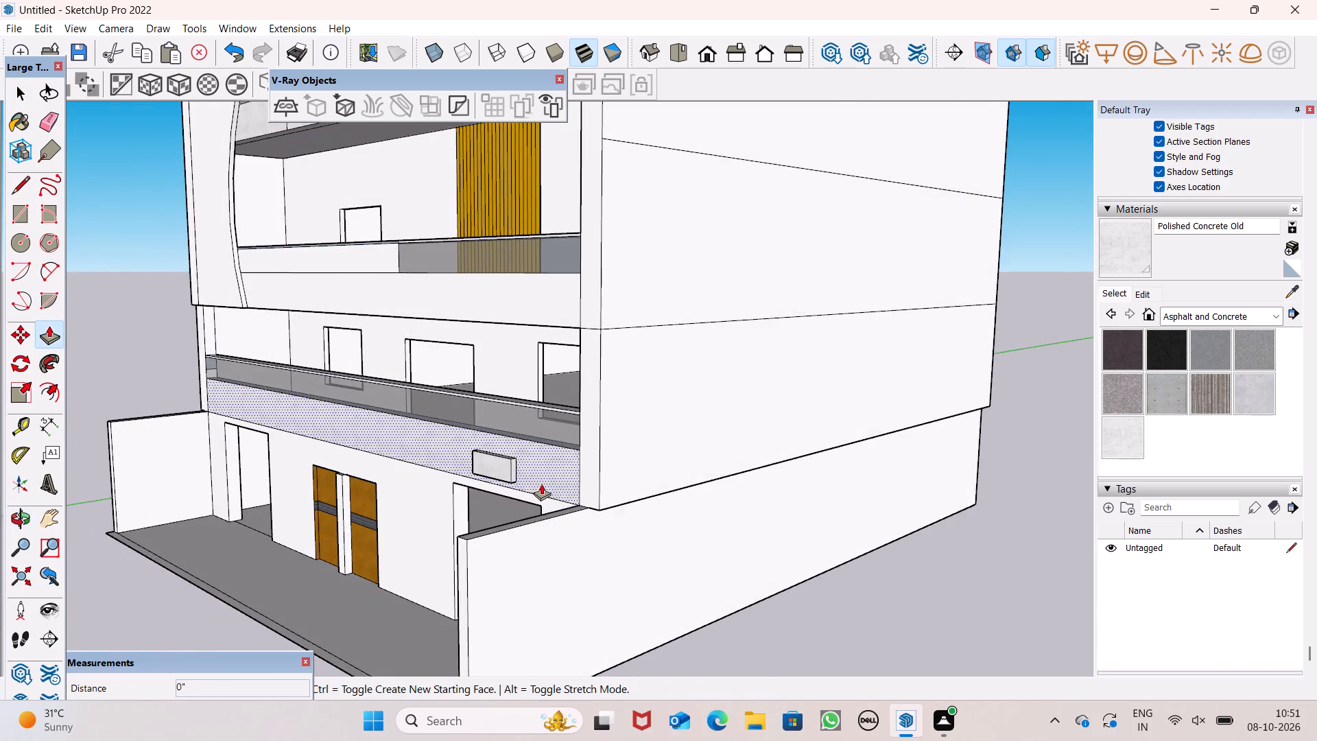
scroll(541, 483, "up", 4)
scroll(460, 458, "down", 1)
scroll(500, 466, "up", 9)
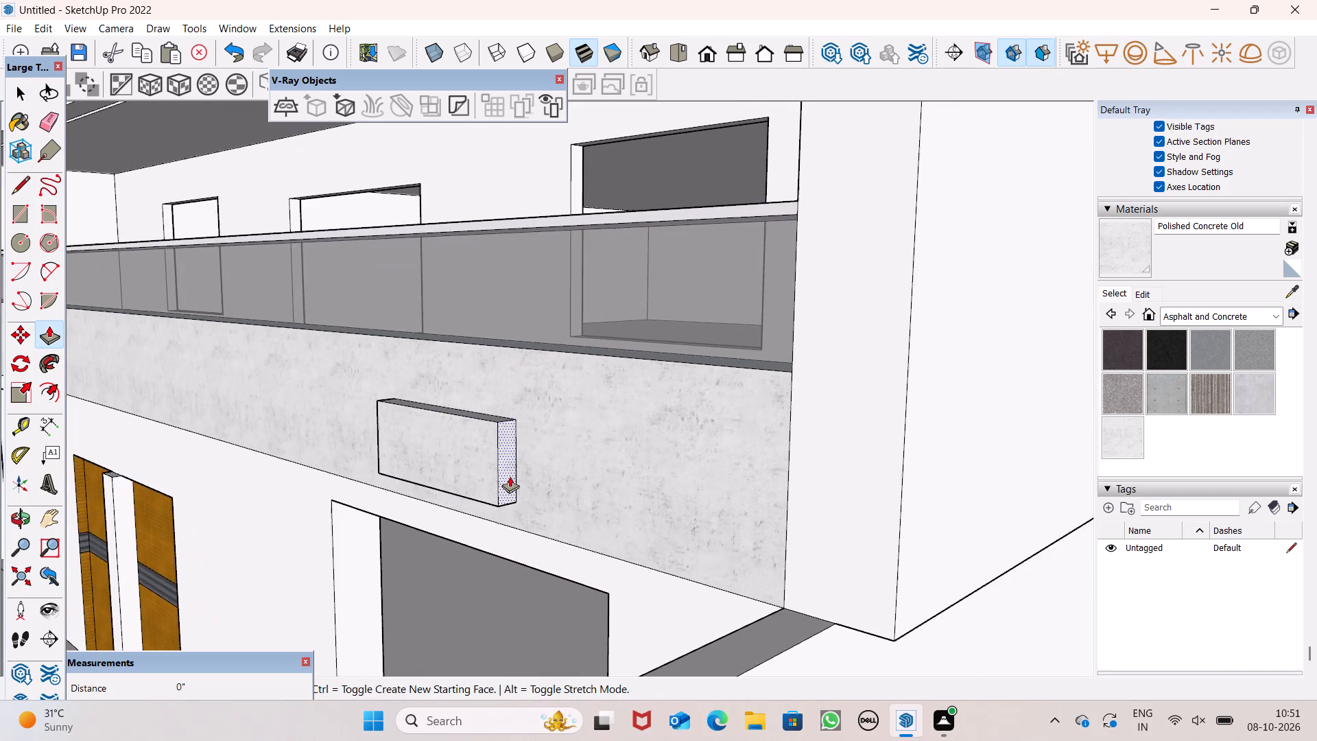
scroll(514, 479, "up", 5)
left_click_drag(506, 480, 962, 615)
scroll(698, 455, "down", 2)
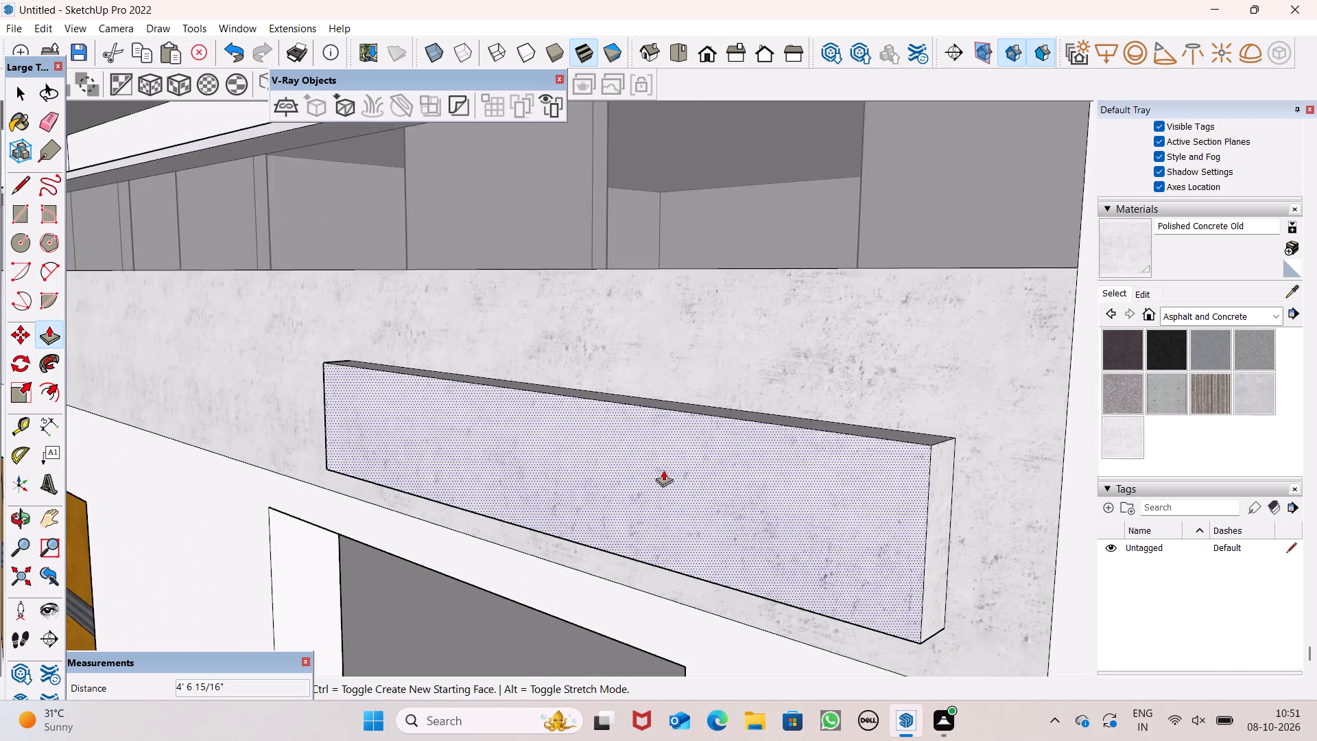
scroll(663, 470, "down", 6)
left_click_drag(783, 518, 833, 533)
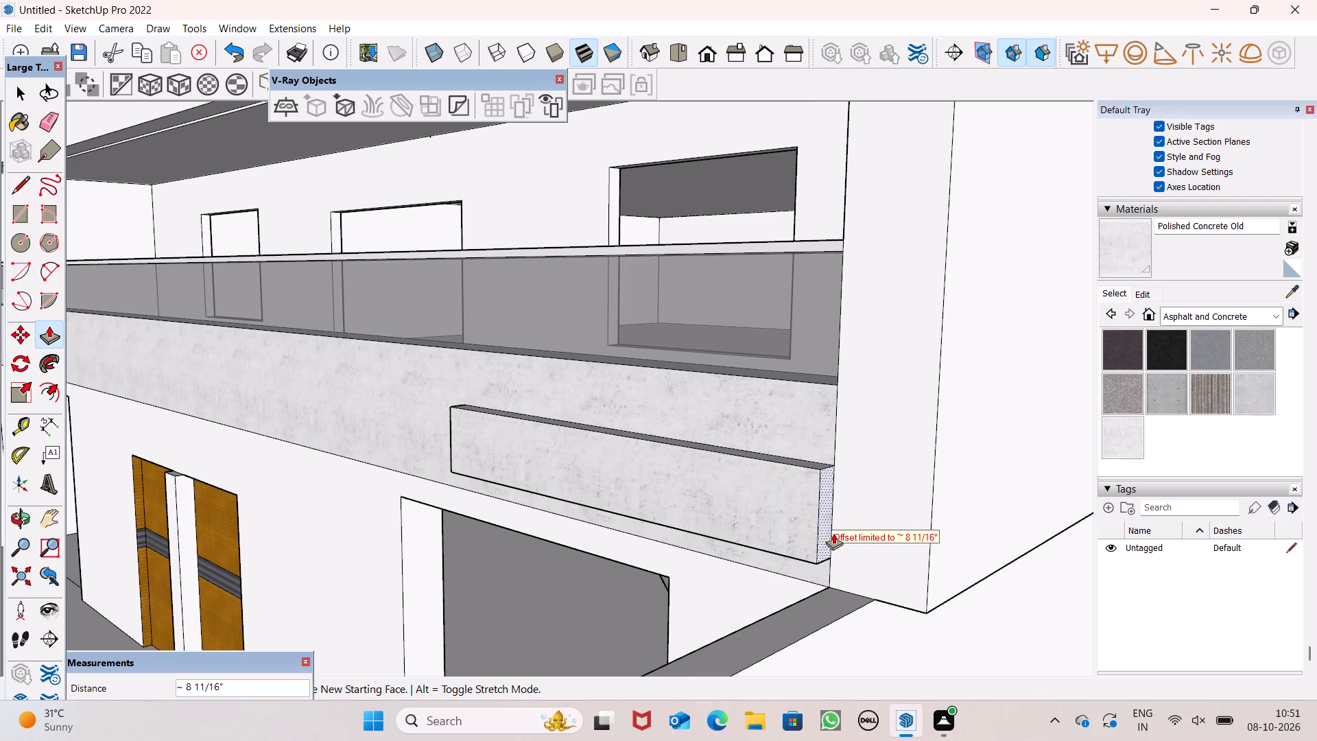
left_click_drag(833, 533, 832, 532)
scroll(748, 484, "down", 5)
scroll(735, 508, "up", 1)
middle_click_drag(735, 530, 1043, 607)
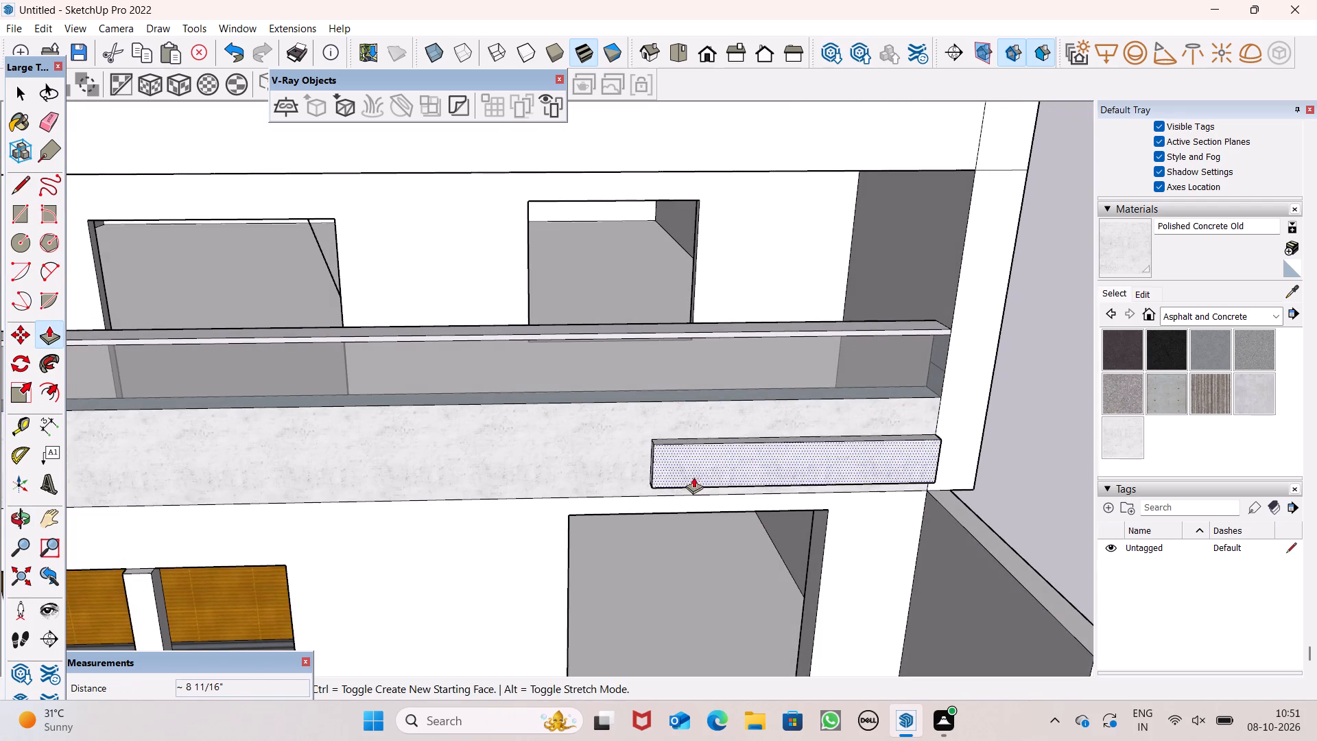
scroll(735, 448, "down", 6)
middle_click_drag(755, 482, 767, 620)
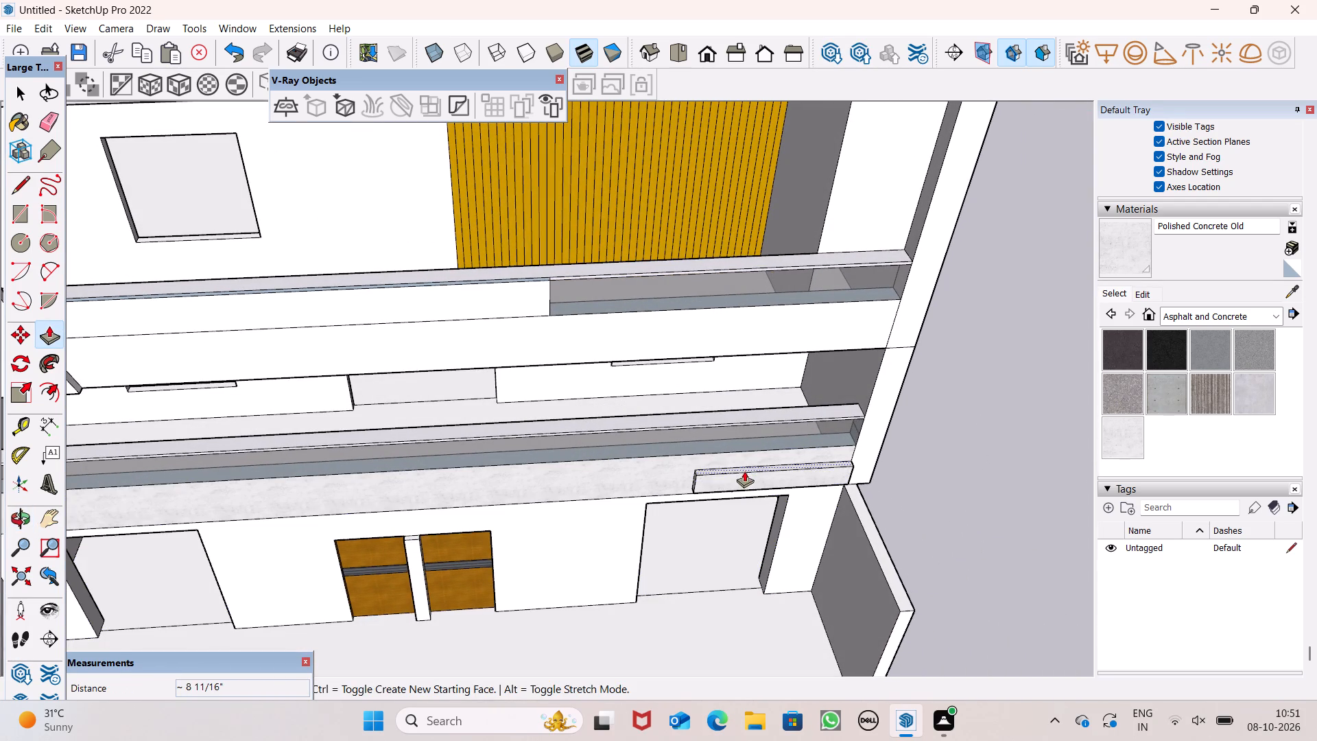
Push/Pull the concrete block's top face upward about 1' 2 7/8", plus a further 15' 1 7/8", to form a tall panel.
left_click_drag(746, 467, 715, 293)
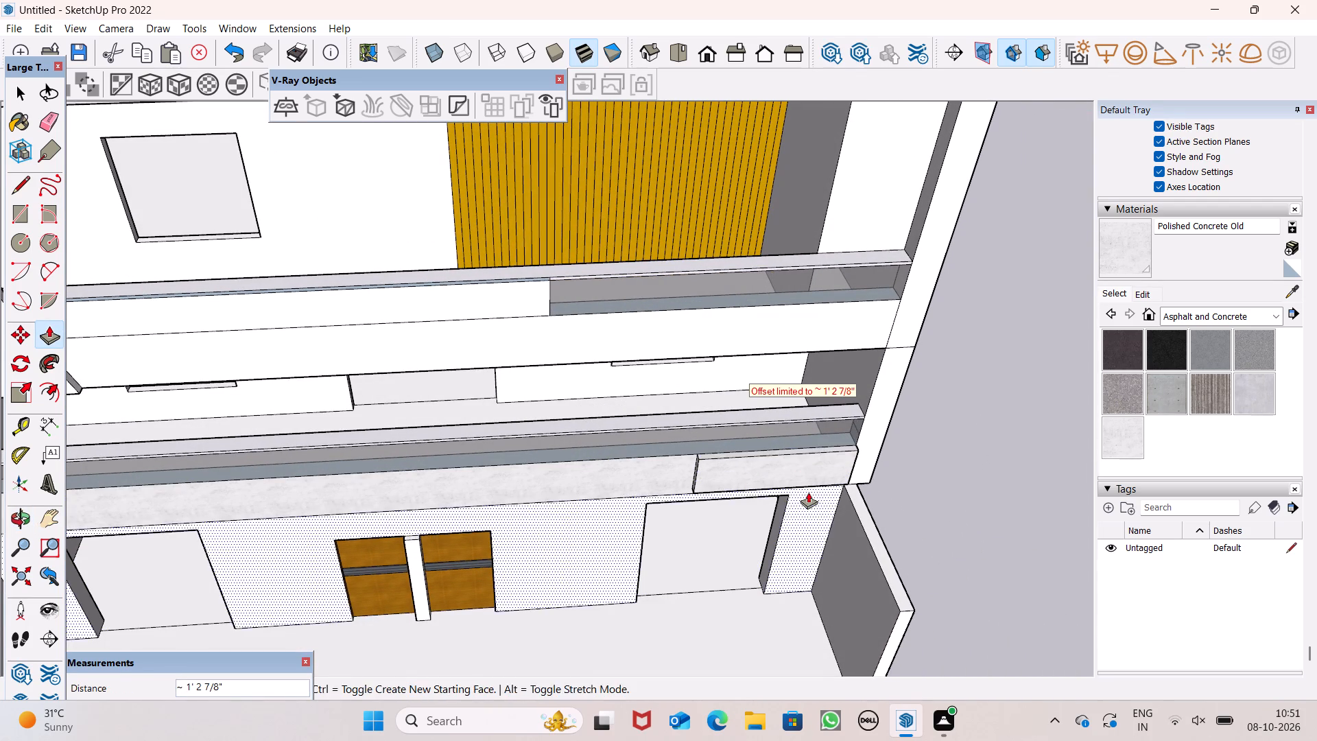
middle_click_drag(809, 492, 821, 572)
scroll(765, 460, "up", 5)
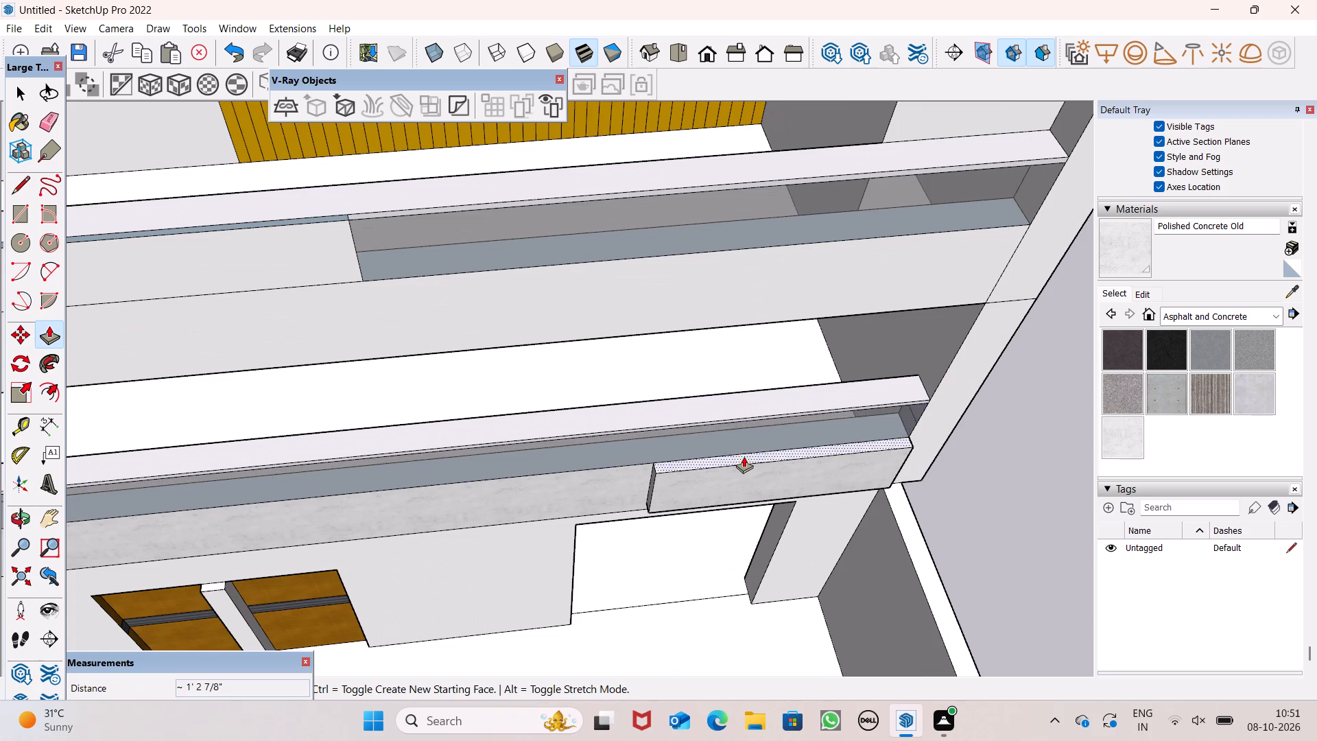
left_click_drag(744, 456, 711, 134)
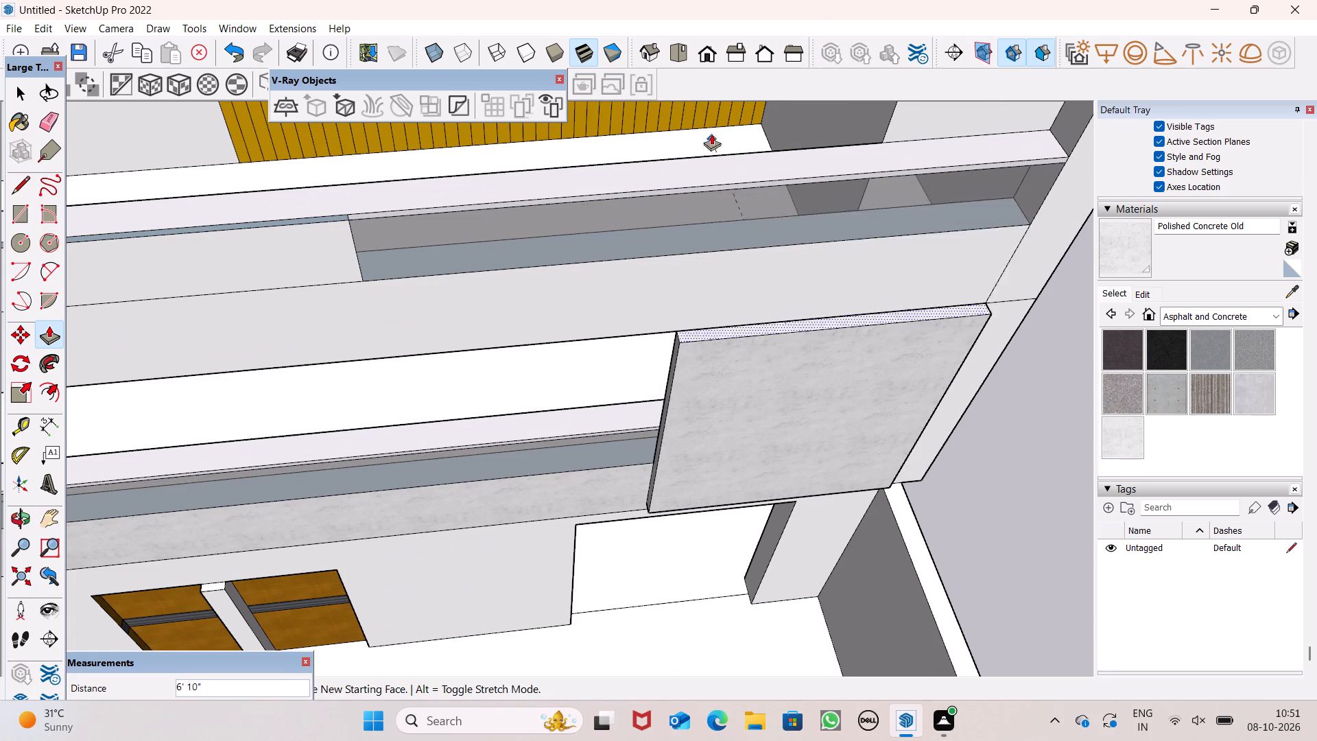
left_click_drag(711, 134, 713, 81)
Push/Pull the concrete panel's top face farther up to the next balcony's railing level, above the wooden slatted wall.
scroll(704, 211, "down", 6)
scroll(774, 377, "down", 2)
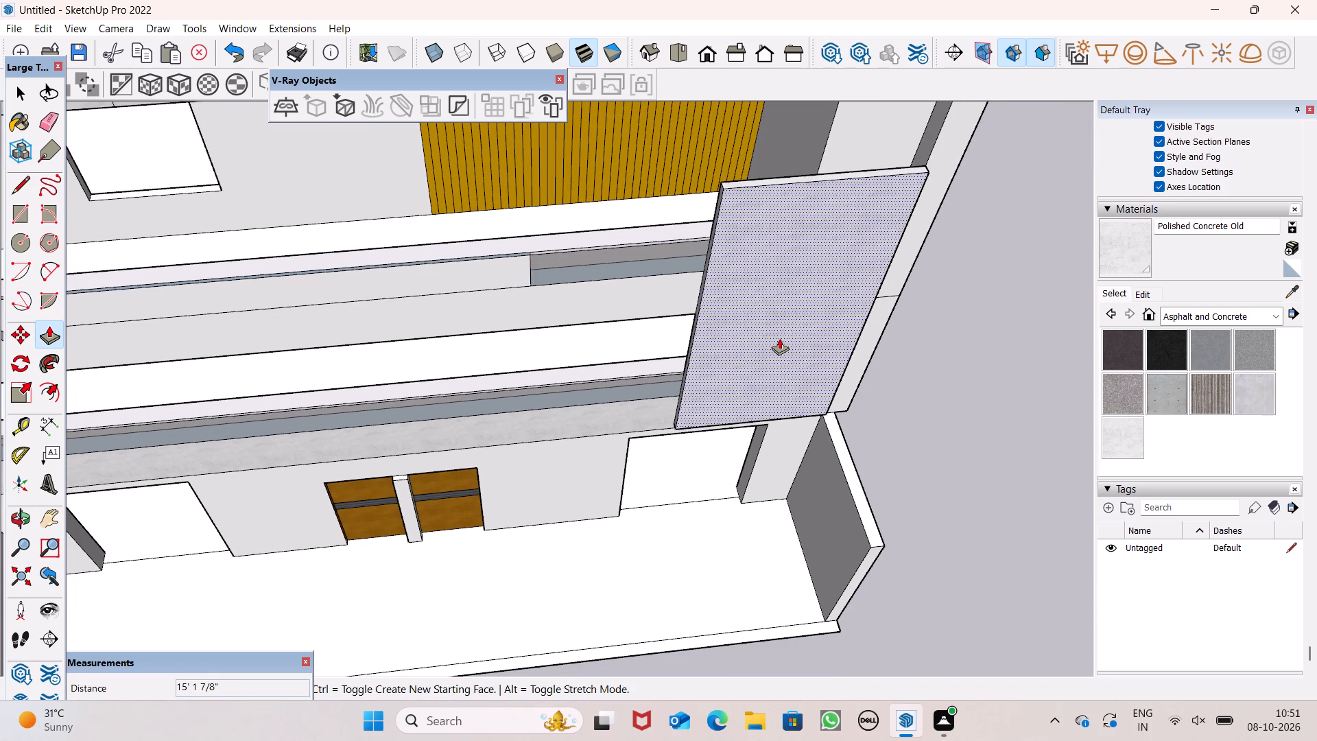
scroll(773, 341, "down", 6)
middle_click_drag(792, 355, 764, 259)
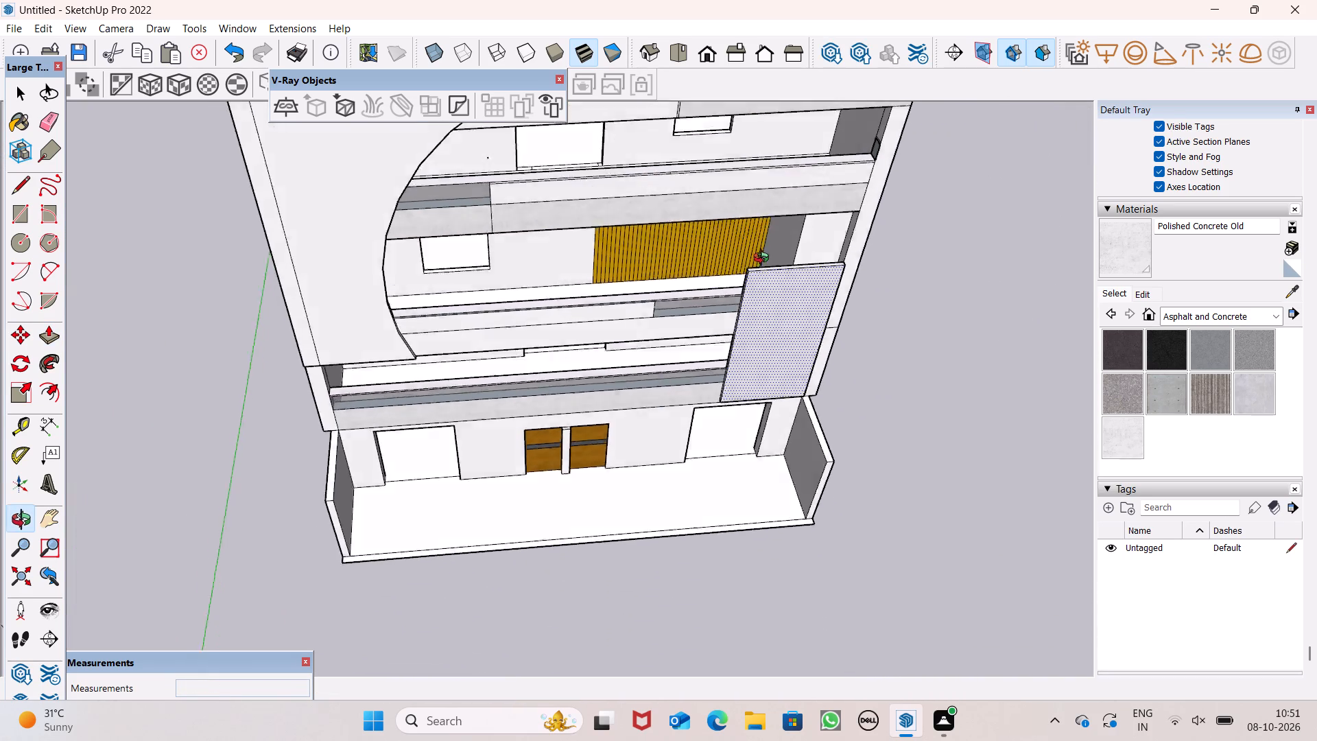
middle_click_drag(764, 259, 717, 134)
scroll(770, 204, "down", 5)
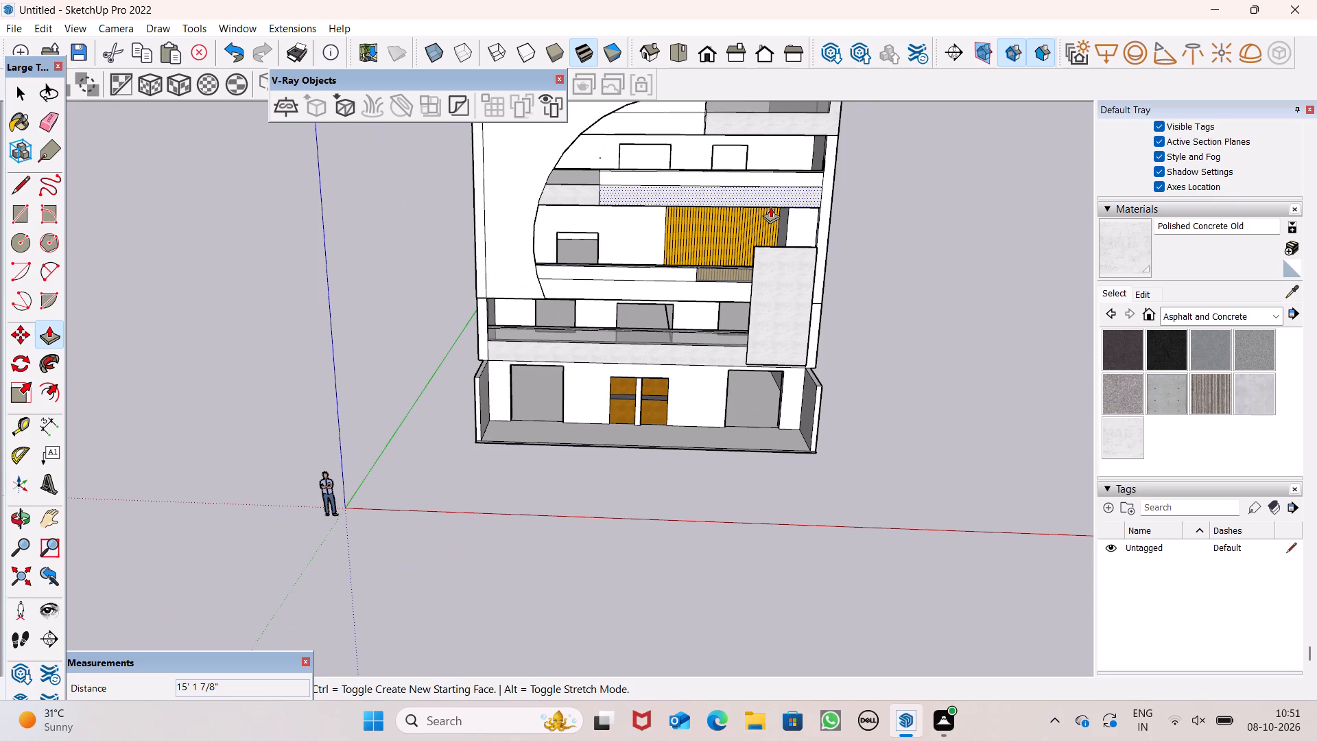
scroll(765, 226, "up", 5)
scroll(776, 241, "down", 1)
scroll(776, 241, "up", 1)
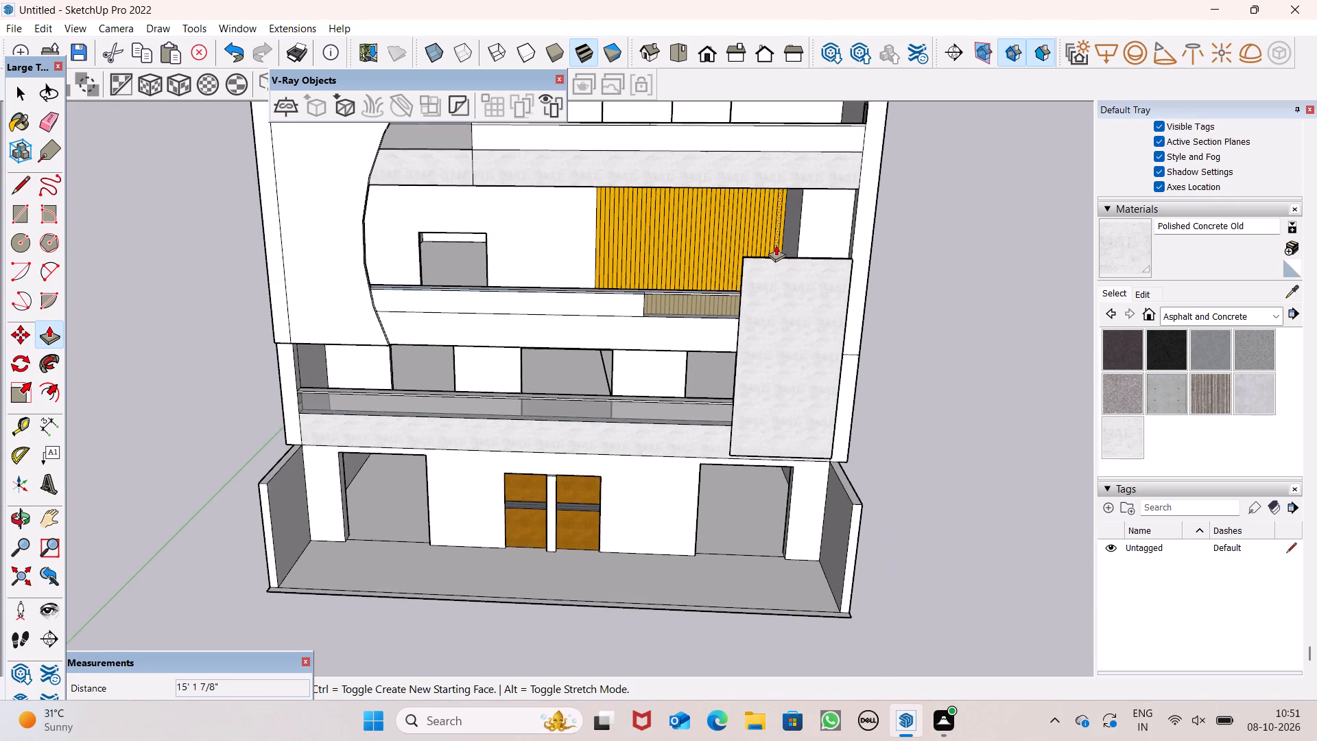
middle_click_drag(779, 269, 811, 336)
scroll(809, 330, "up", 1)
middle_click(809, 331)
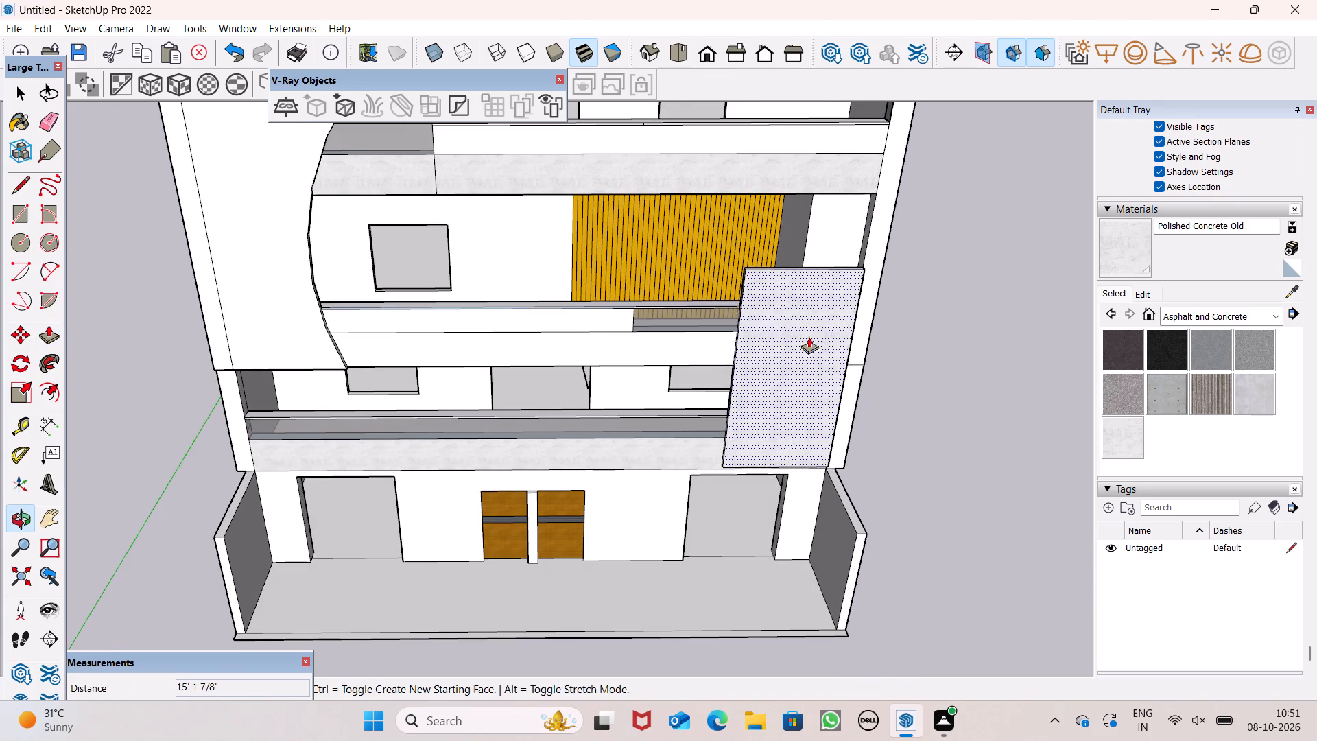
middle_click_drag(800, 235, 861, 443)
scroll(786, 331, "up", 4)
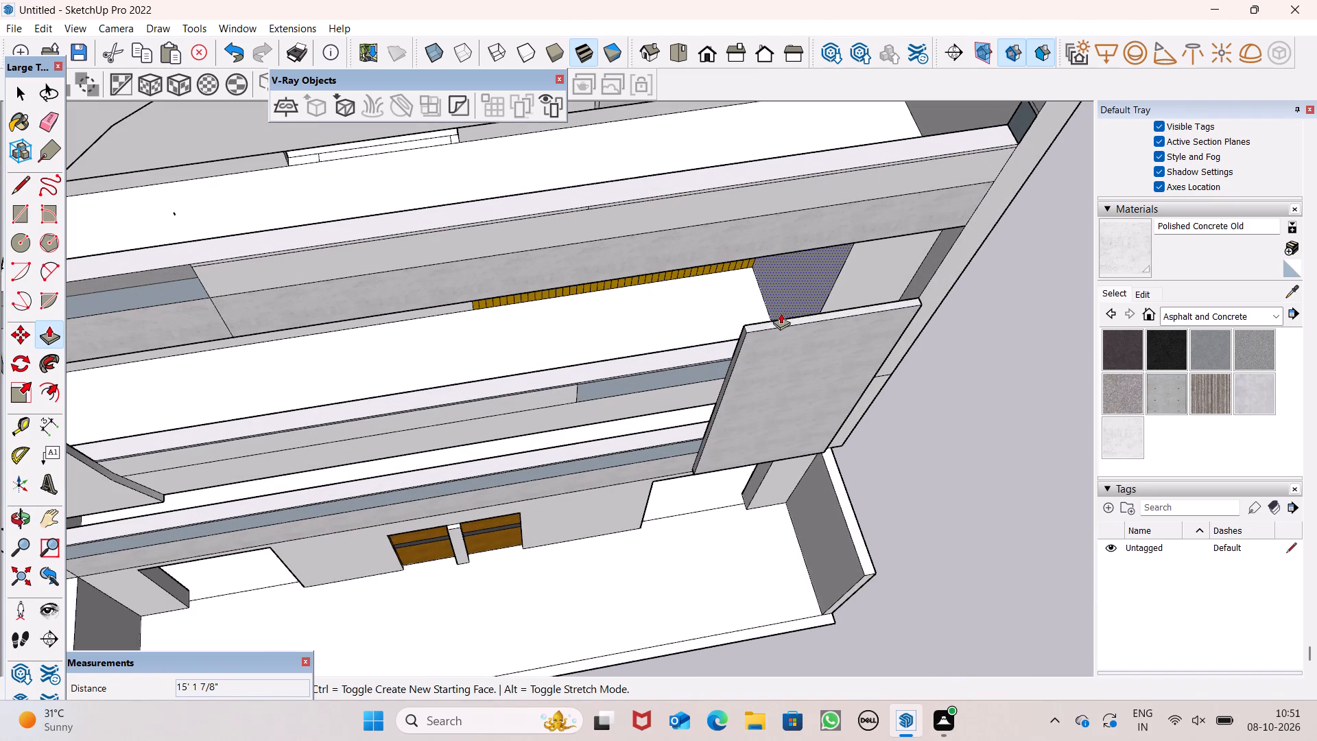
left_click_drag(783, 320, 754, 198)
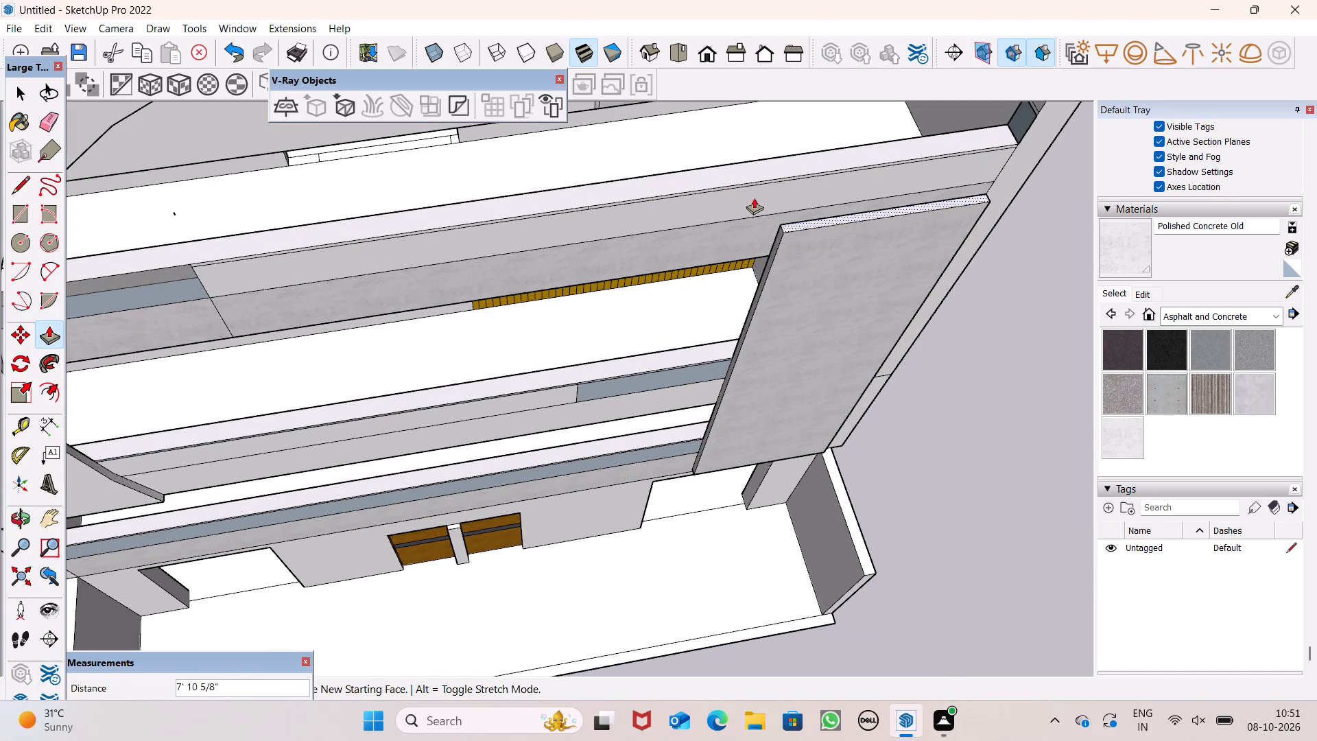
left_click_drag(754, 198, 750, 190)
Push/Pull the panel's narrow free side face across the facade, away from the side wall, until it spans above the wooden double doors.
scroll(759, 215, "down", 6)
middle_click_drag(805, 305, 788, 268)
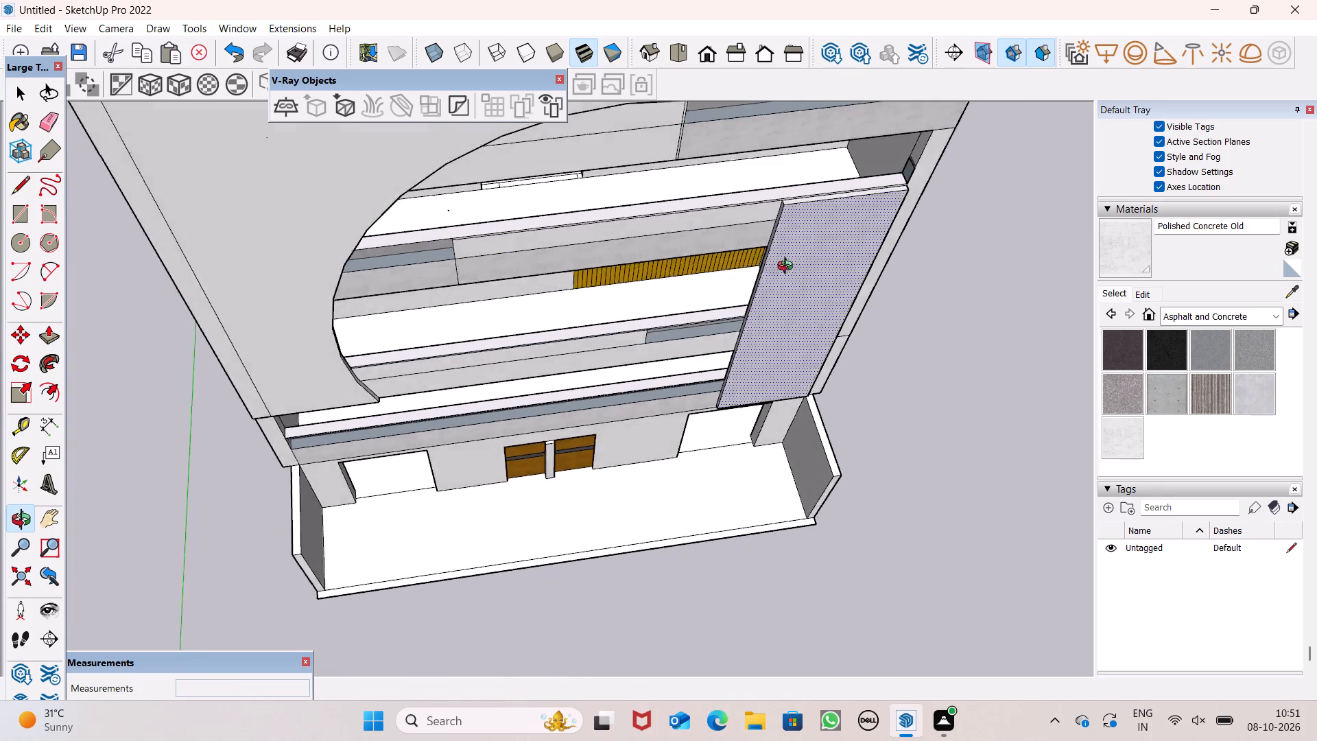
middle_click_drag(788, 268, 758, 160)
middle_click_drag(759, 257, 837, 149)
scroll(832, 152, "up", 1)
scroll(737, 193, "up", 5)
scroll(768, 209, "down", 6)
middle_click_drag(765, 272, 856, 259)
middle_click_drag(764, 336, 861, 325)
scroll(714, 351, "up", 5)
left_click_drag(717, 358, 670, 384)
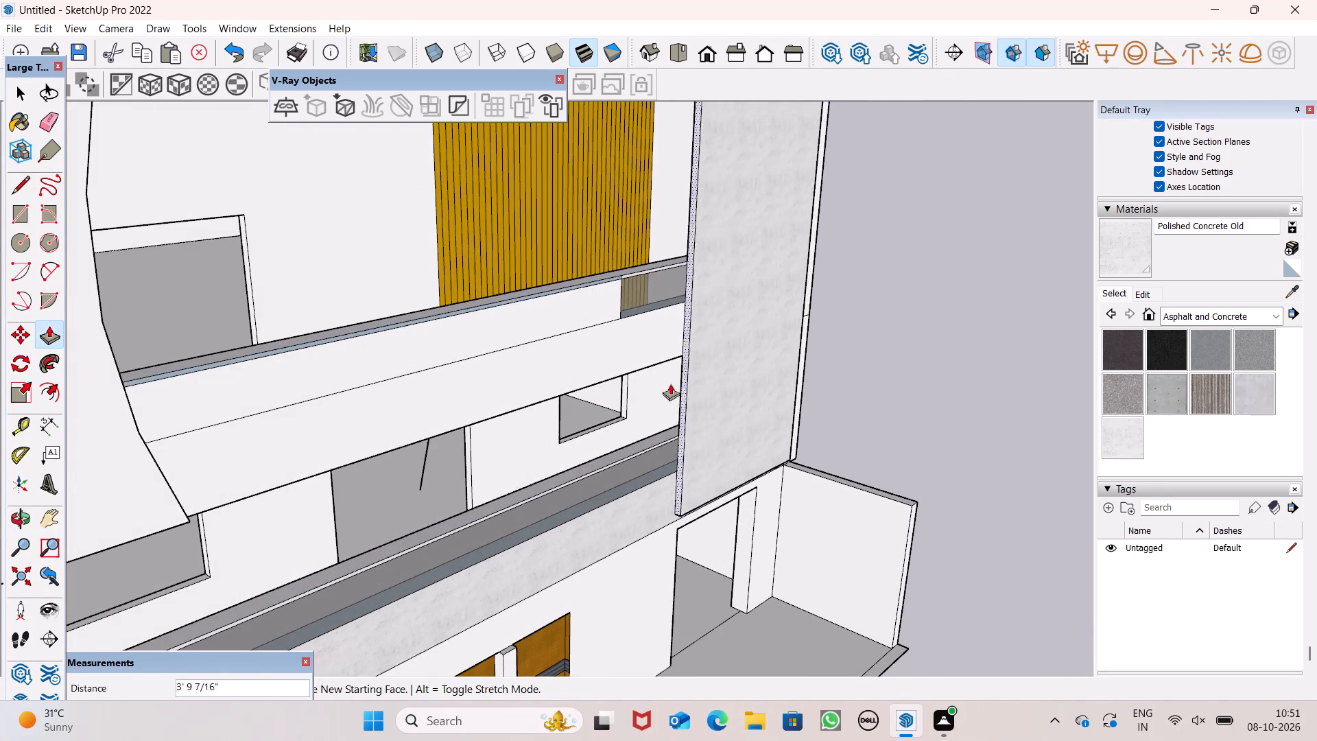
left_click_drag(670, 384, 416, 467)
Push/Pull the panel's narrow side face slightly farther toward the curved panel in two extensions, the second about 5 5/16".
scroll(605, 363, "down", 10)
middle_click_drag(586, 369, 544, 364)
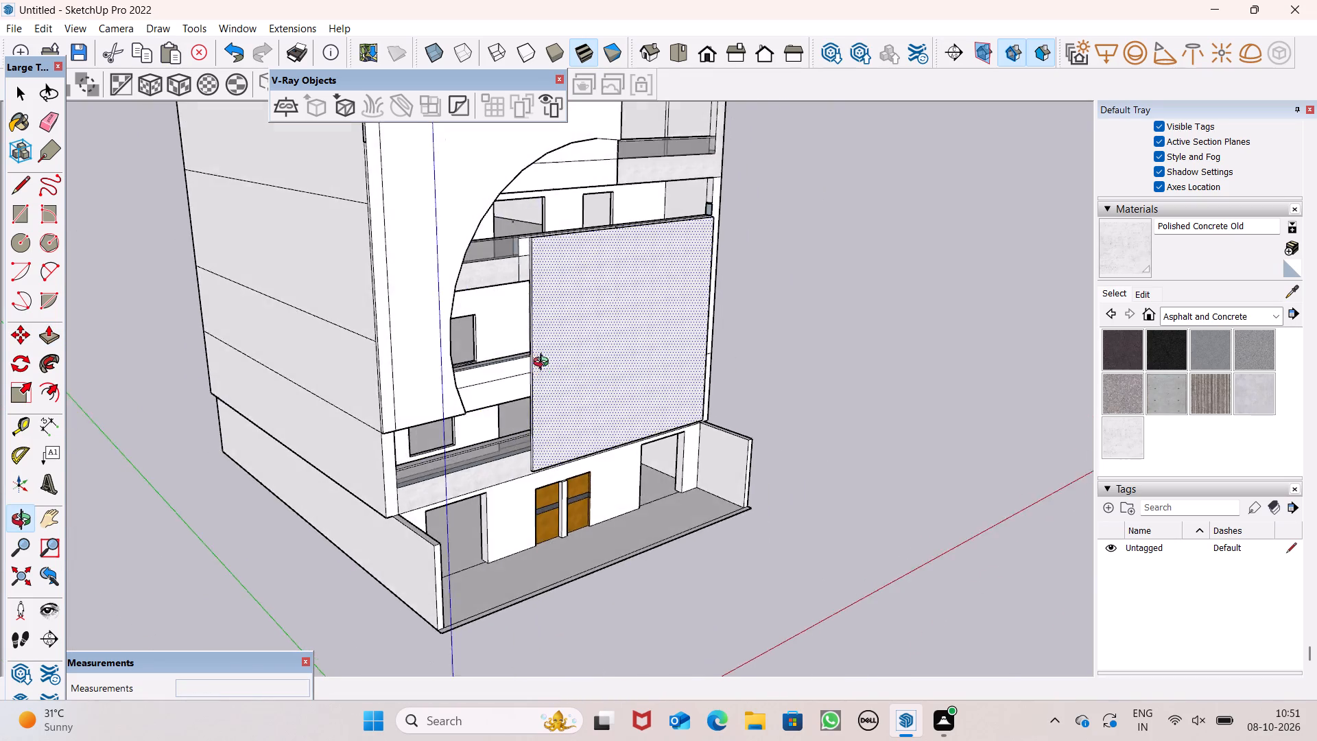
middle_click_drag(544, 364, 614, 388)
scroll(547, 348, "up", 7)
middle_click_drag(558, 366, 578, 370)
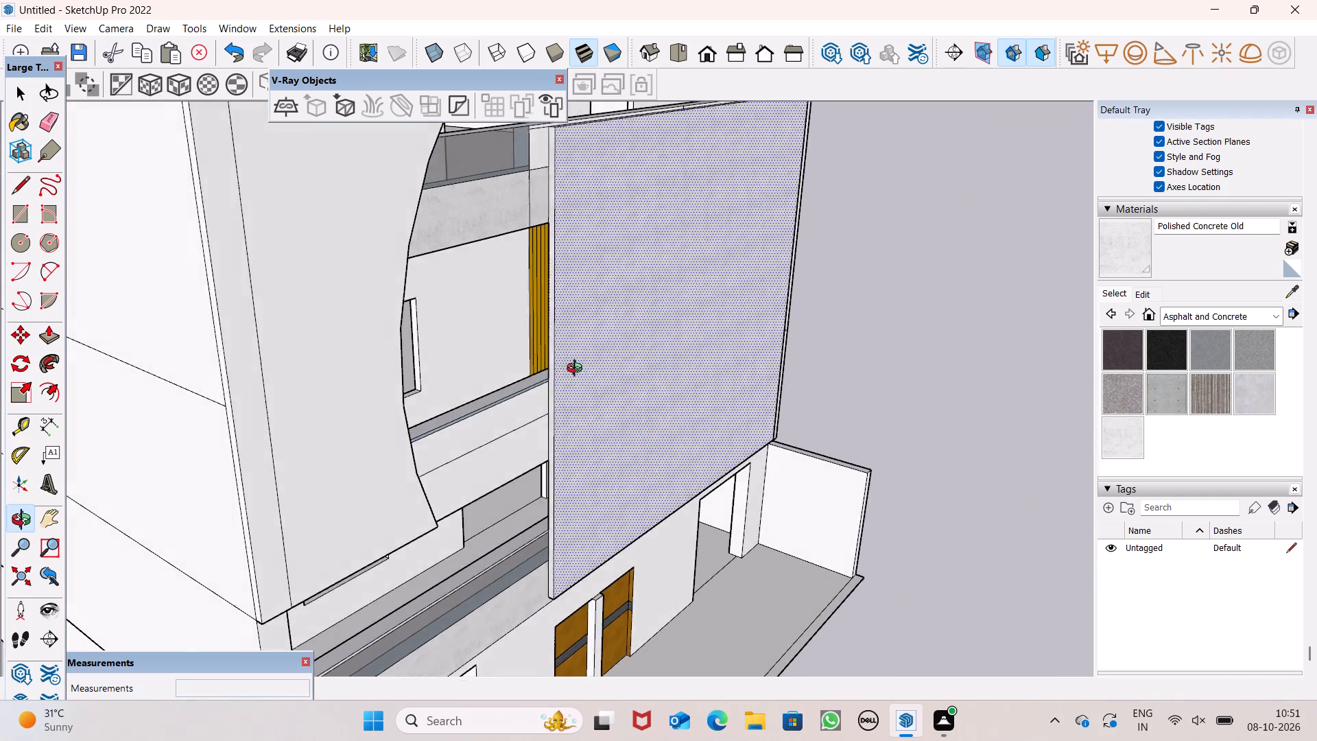
middle_click_drag(578, 370, 604, 369)
scroll(556, 343, "up", 3)
left_click_drag(573, 346, 564, 355)
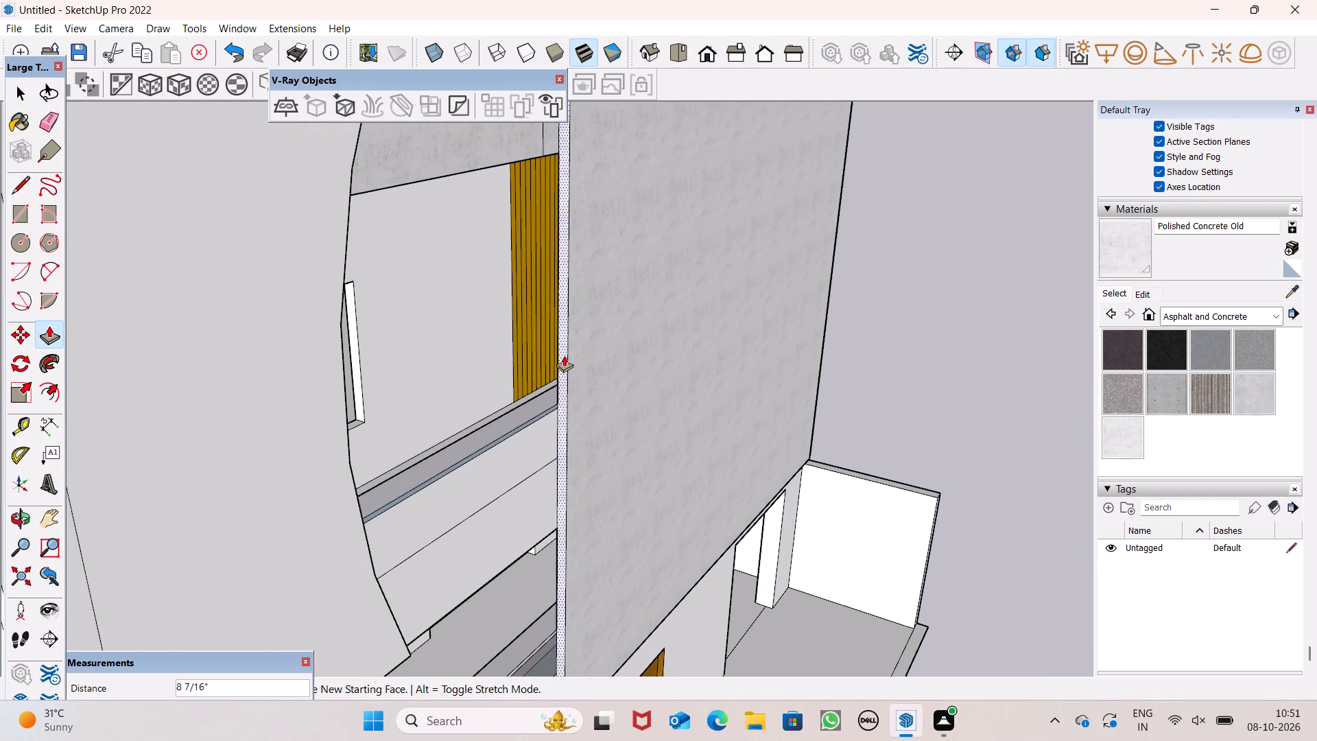
left_click_drag(564, 355, 558, 357)
scroll(627, 312, "down", 6)
middle_click_drag(638, 330, 554, 353)
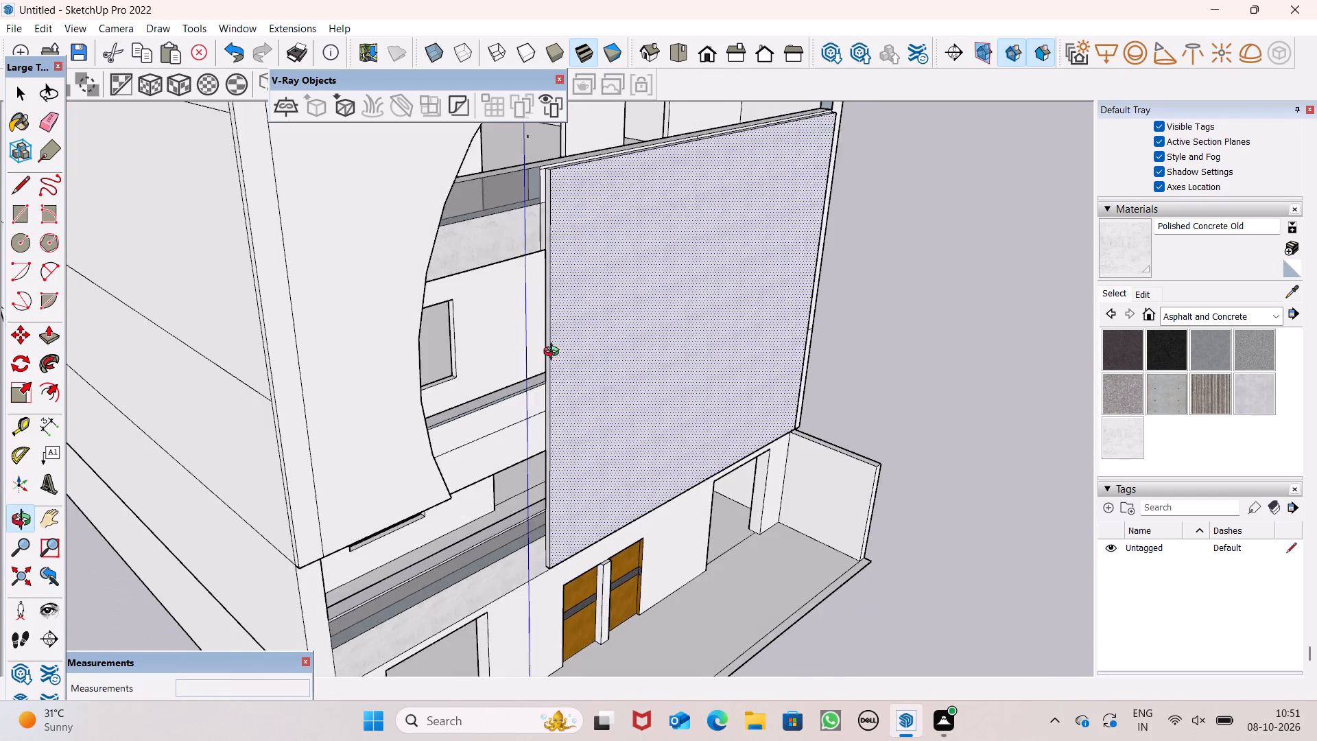
middle_click_drag(554, 353, 553, 346)
scroll(551, 219, "up", 6)
left_click_drag(542, 207, 529, 216)
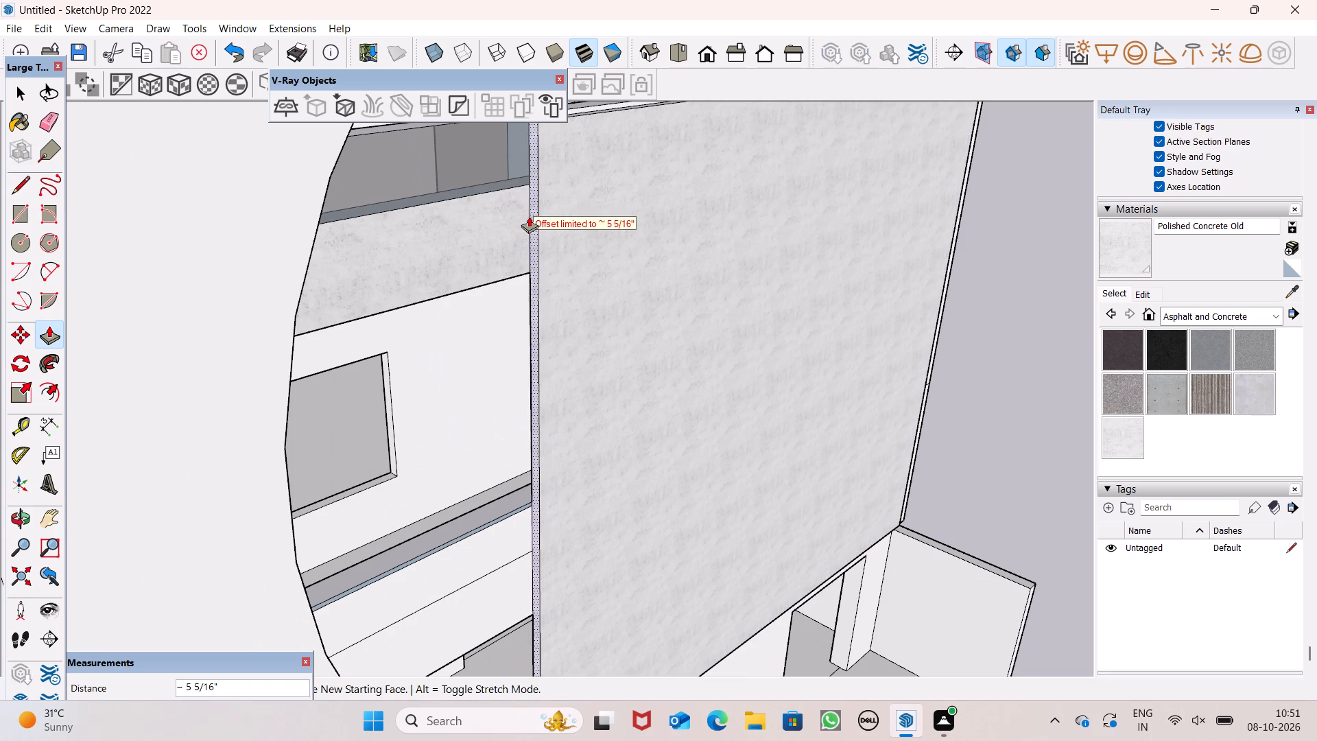
left_click_drag(529, 216, 528, 216)
scroll(746, 307, "down", 10)
middle_click(793, 416)
key("space")
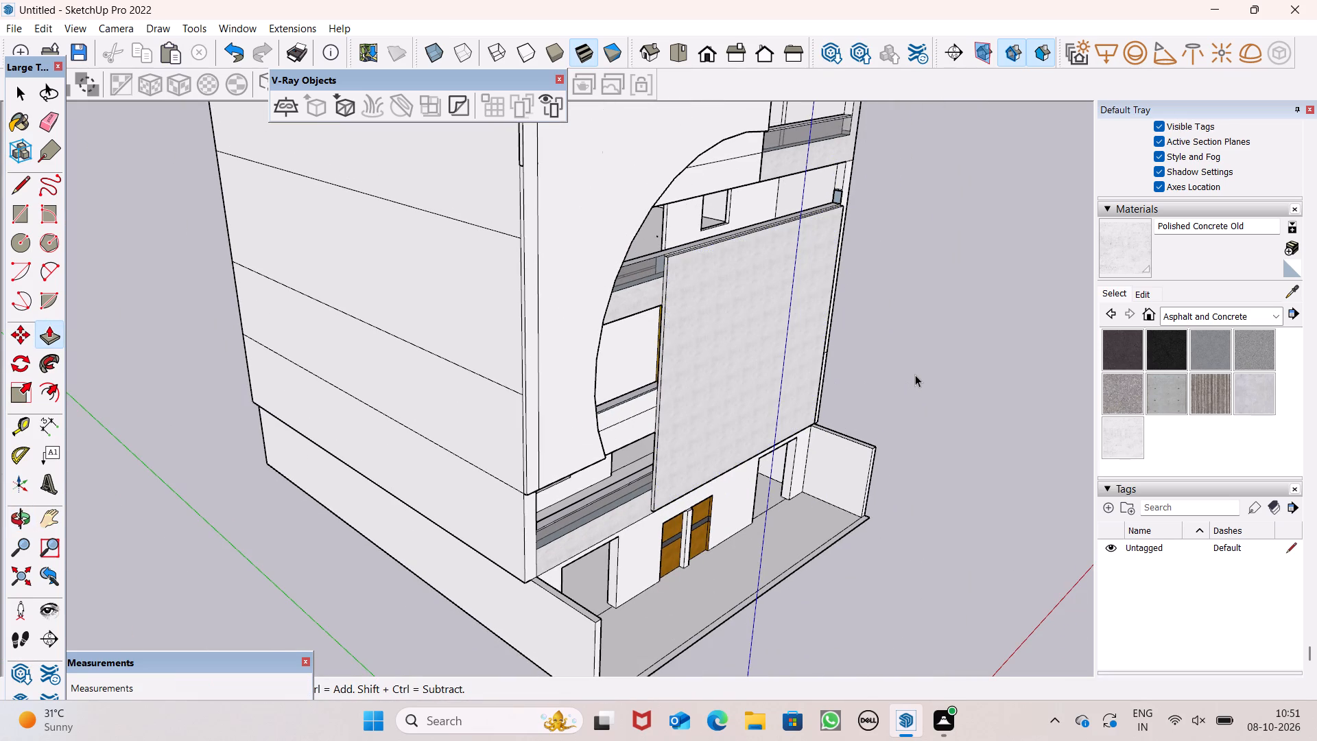
Draw a 5" line across the panel's side face, level with the concrete band's underside, and continue it a short way onto the front face.
scroll(896, 368, "down", 2)
middle_click_drag(940, 436, 594, 421)
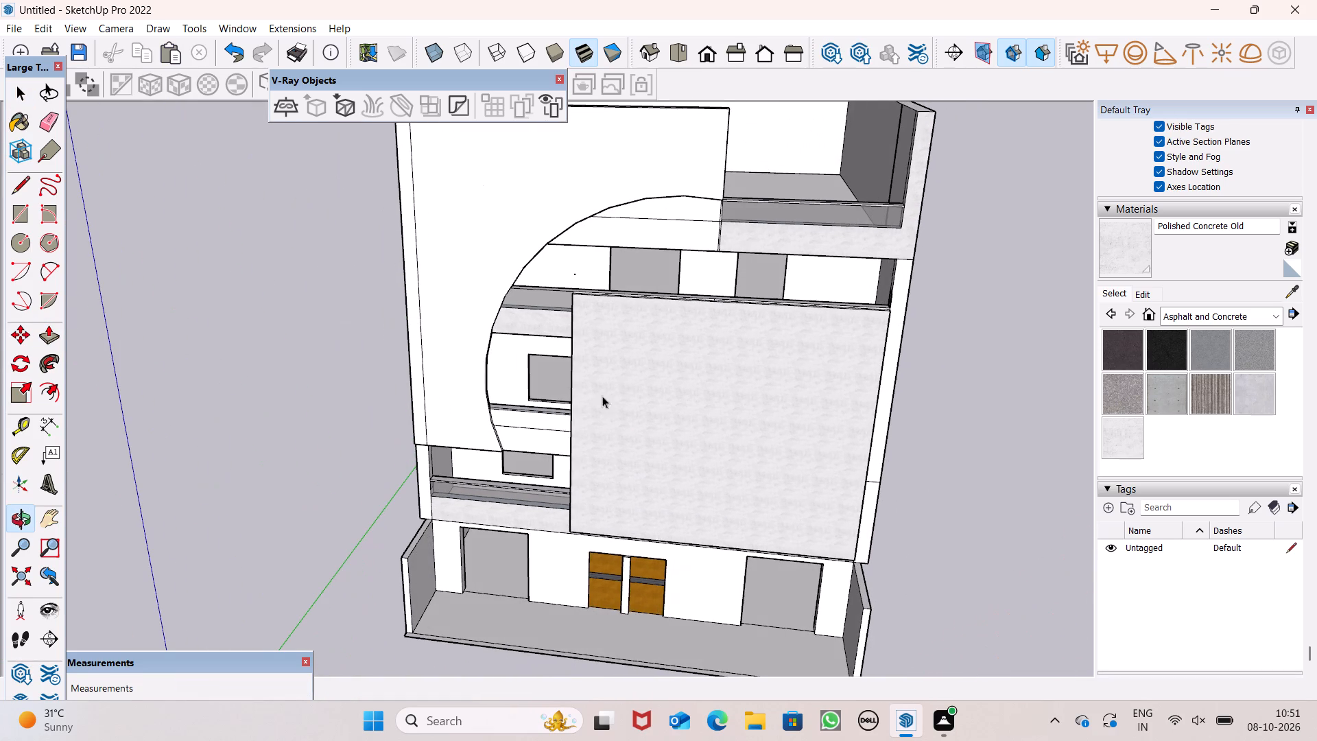
scroll(439, 321, "up", 1)
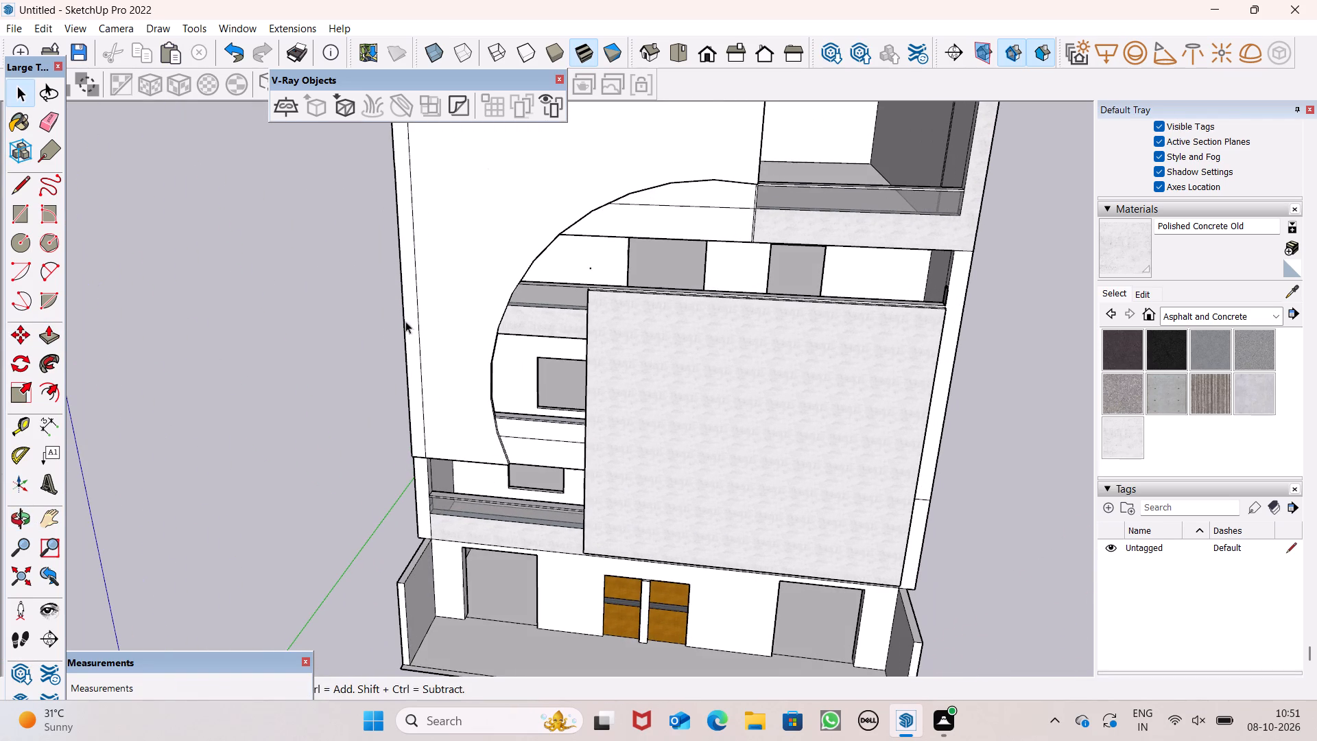
left_click(32, 198)
scroll(488, 371, "up", 2)
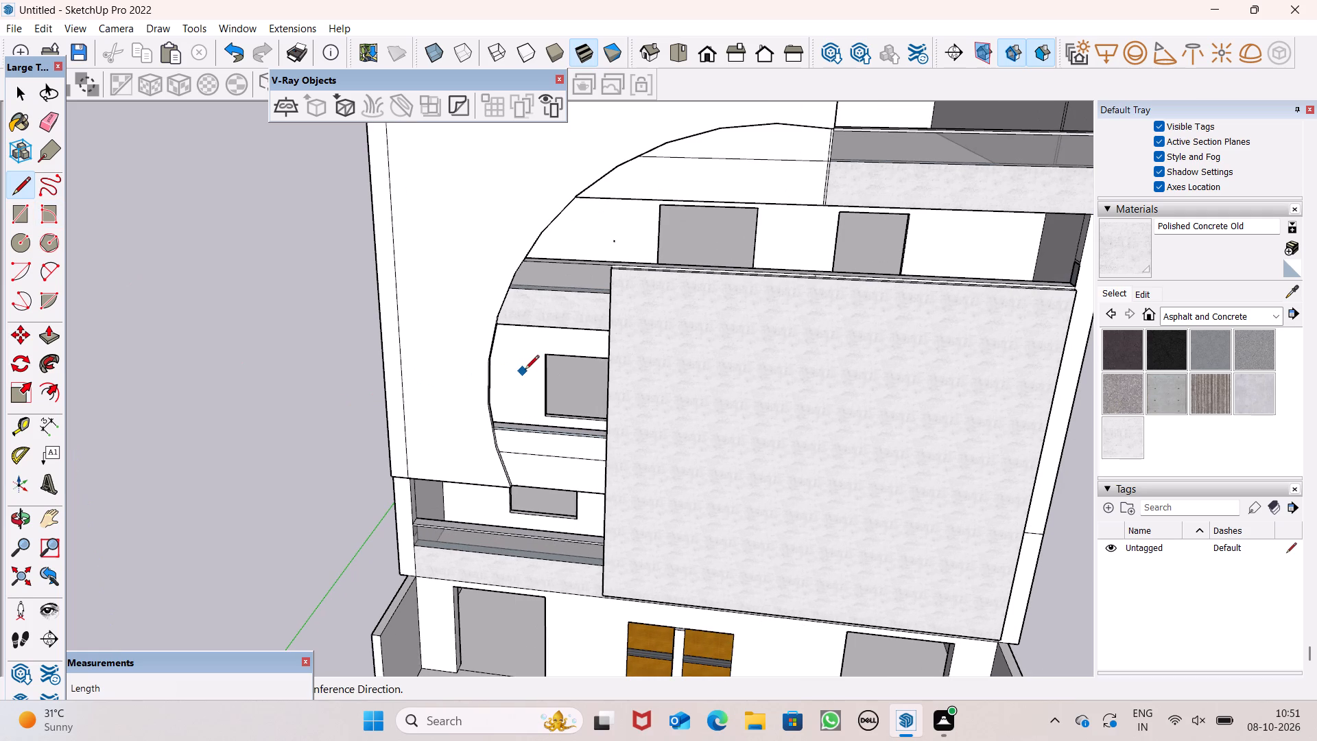
scroll(634, 390, "up", 5)
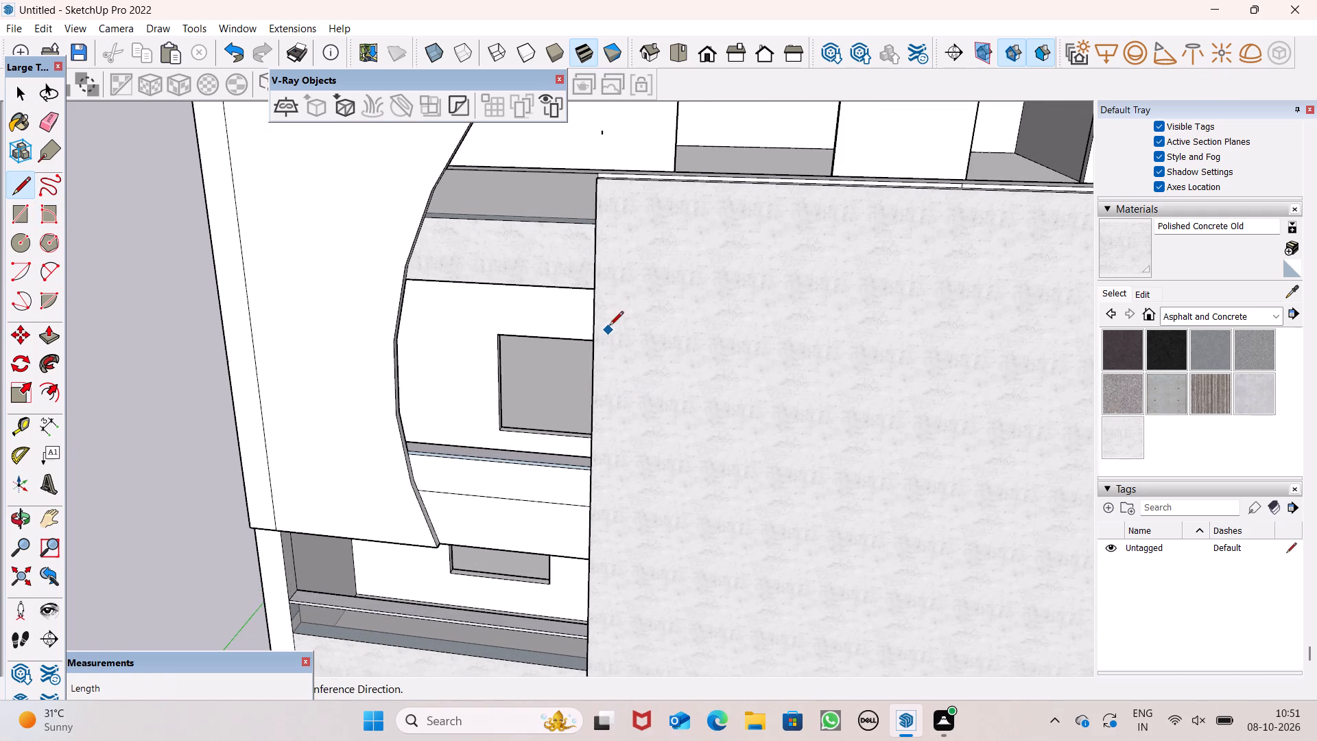
middle_click_drag(593, 305, 785, 332)
scroll(679, 300, "up", 7)
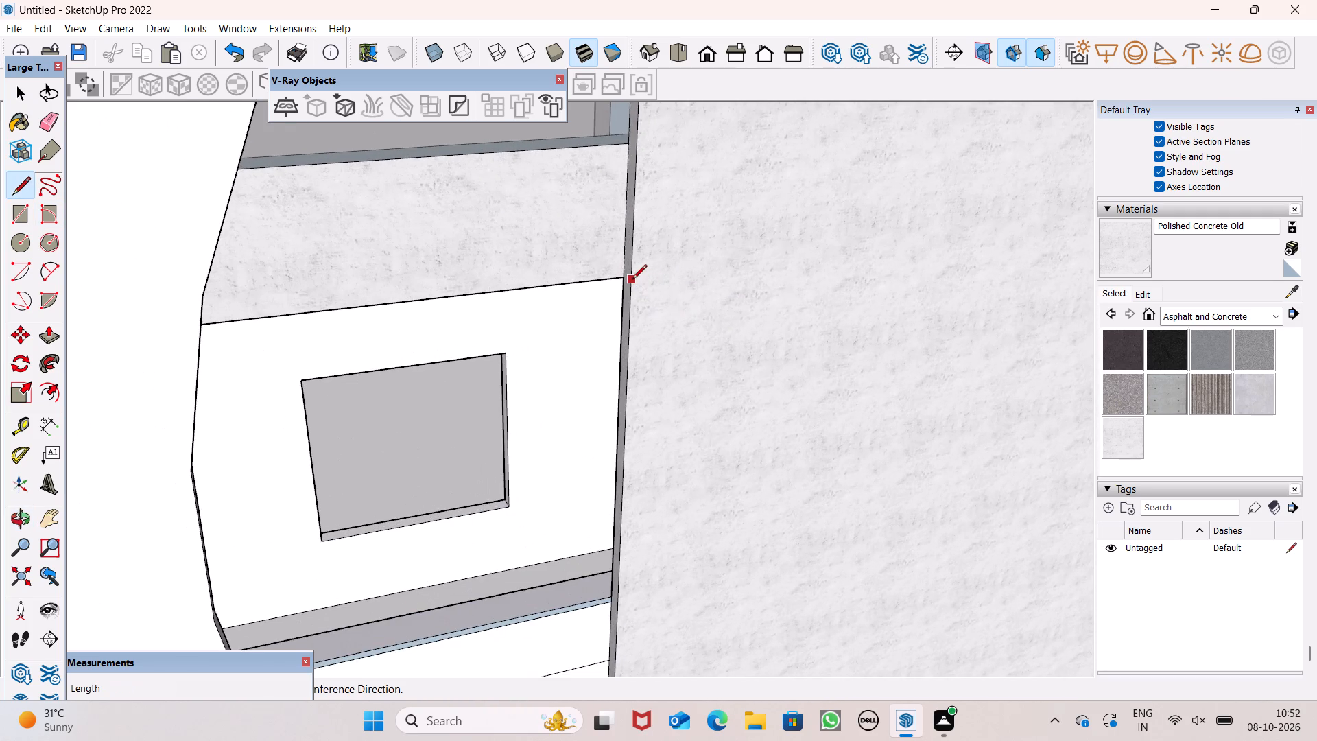
scroll(630, 279, "up", 3)
left_click(620, 279)
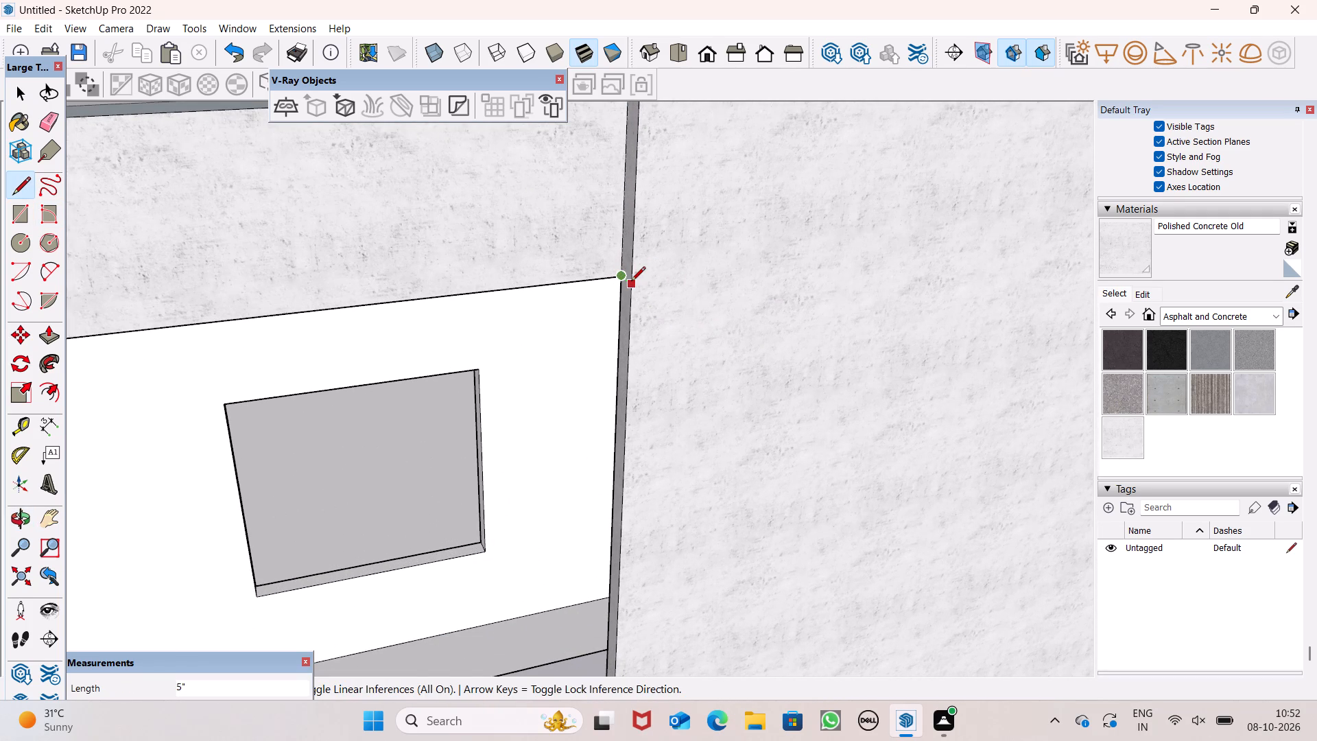
left_click(632, 282)
left_click_drag(628, 285, 641, 287)
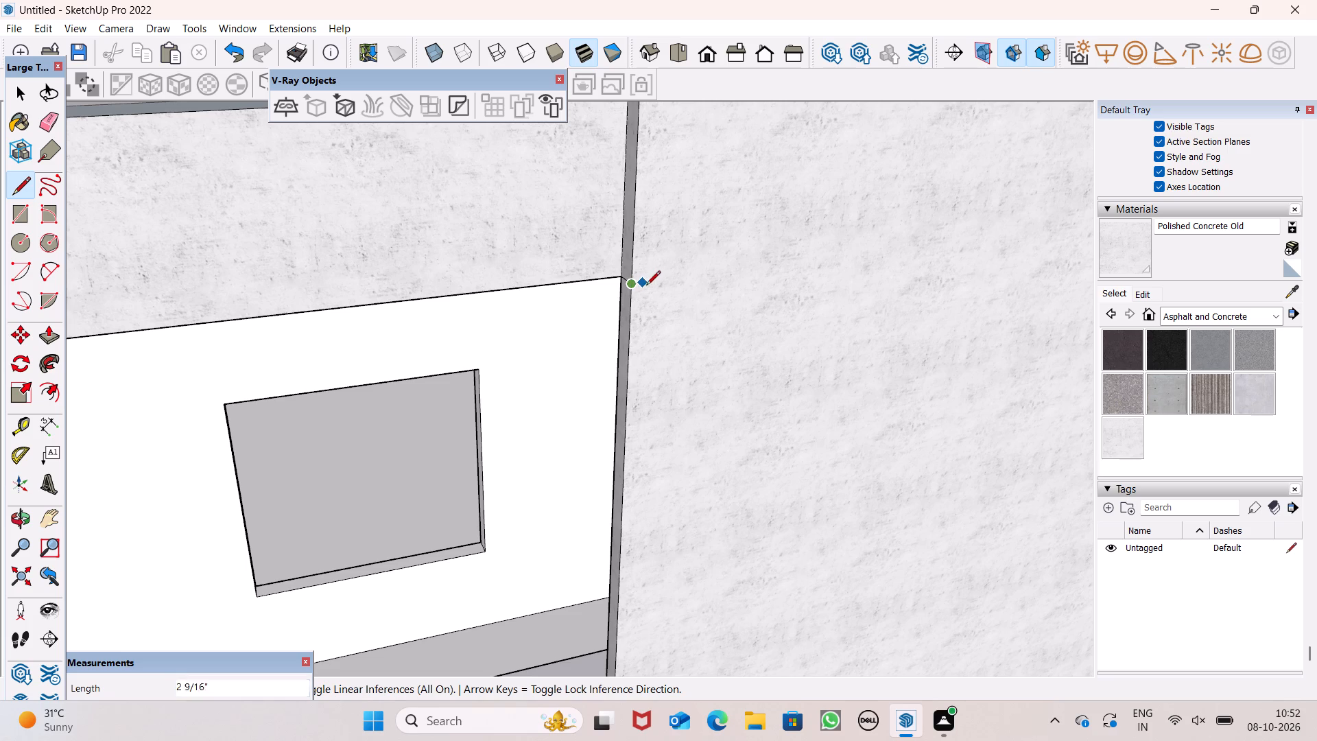
left_click(648, 285)
key("space")
Draw a two-point arc across the concrete panel from the short line to the bottom edge, spanning about 32' with a bulge of about 10'.
scroll(593, 299, "down", 4)
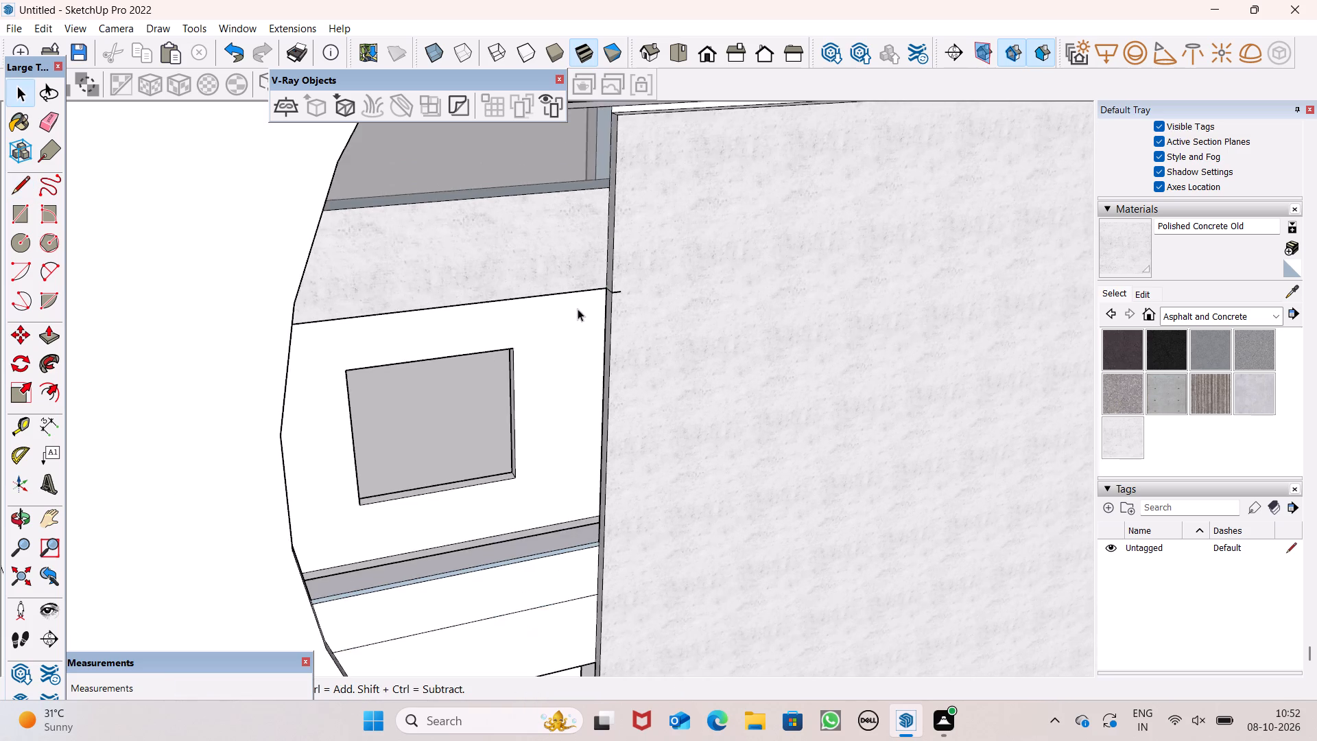
scroll(578, 309, "down", 8)
middle_click_drag(699, 429, 541, 377)
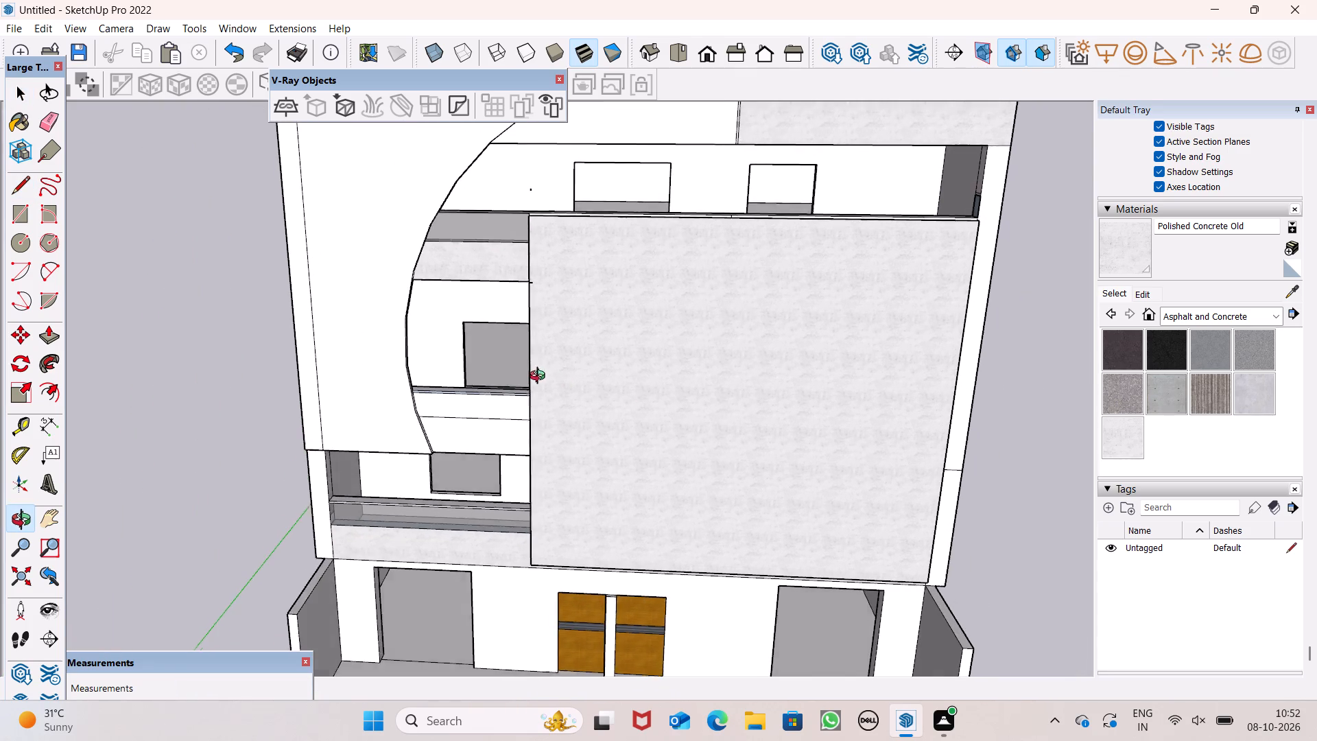
middle_click_drag(541, 377, 538, 373)
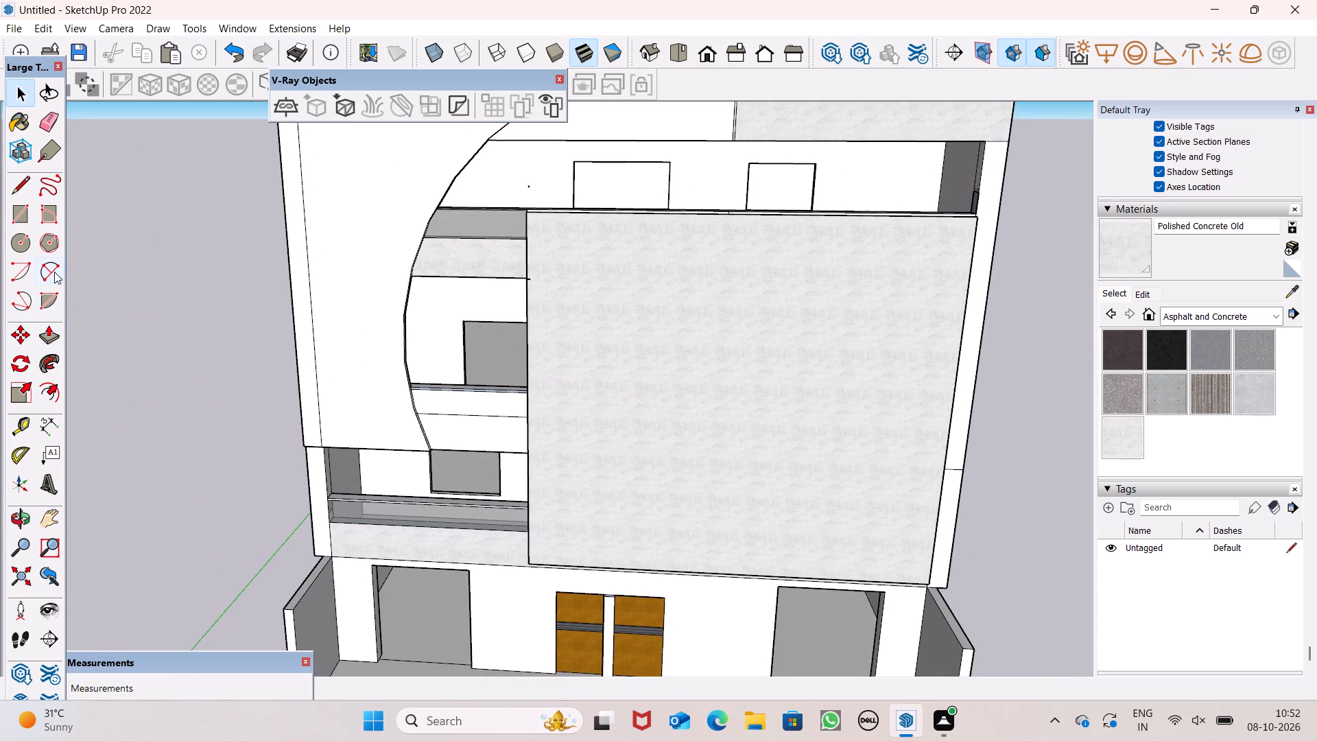
left_click(54, 272)
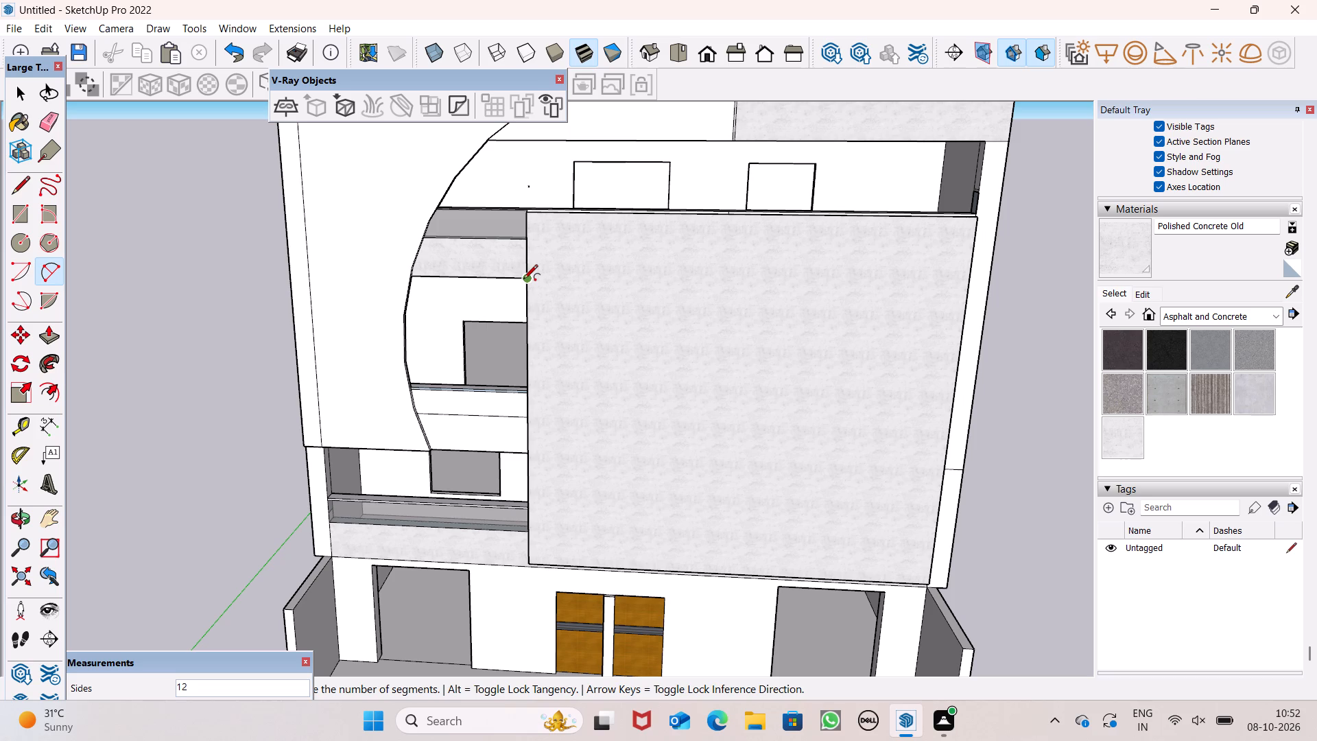
middle_click_drag(523, 280, 620, 340)
scroll(620, 342, "up", 5)
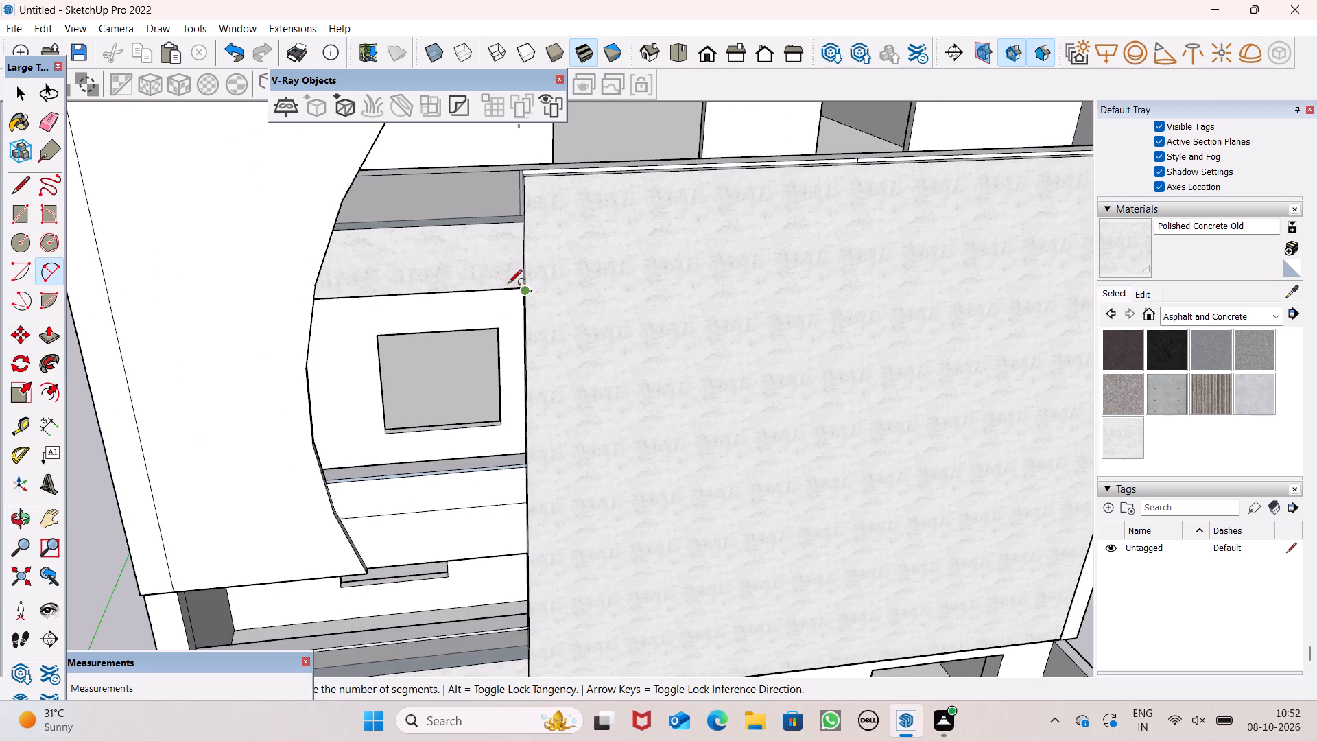
scroll(508, 285, "up", 7)
scroll(563, 301, "up", 6)
left_click_drag(534, 296, 549, 303)
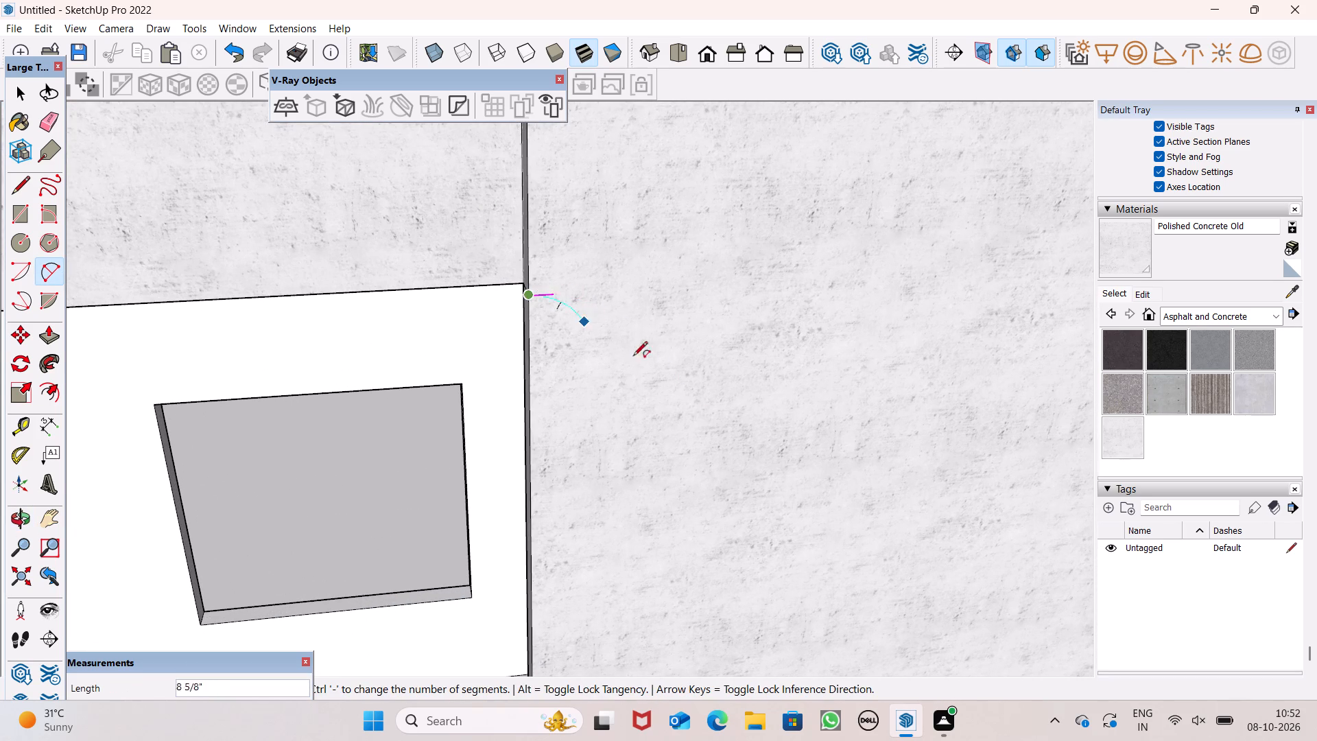
scroll(733, 386, "down", 9)
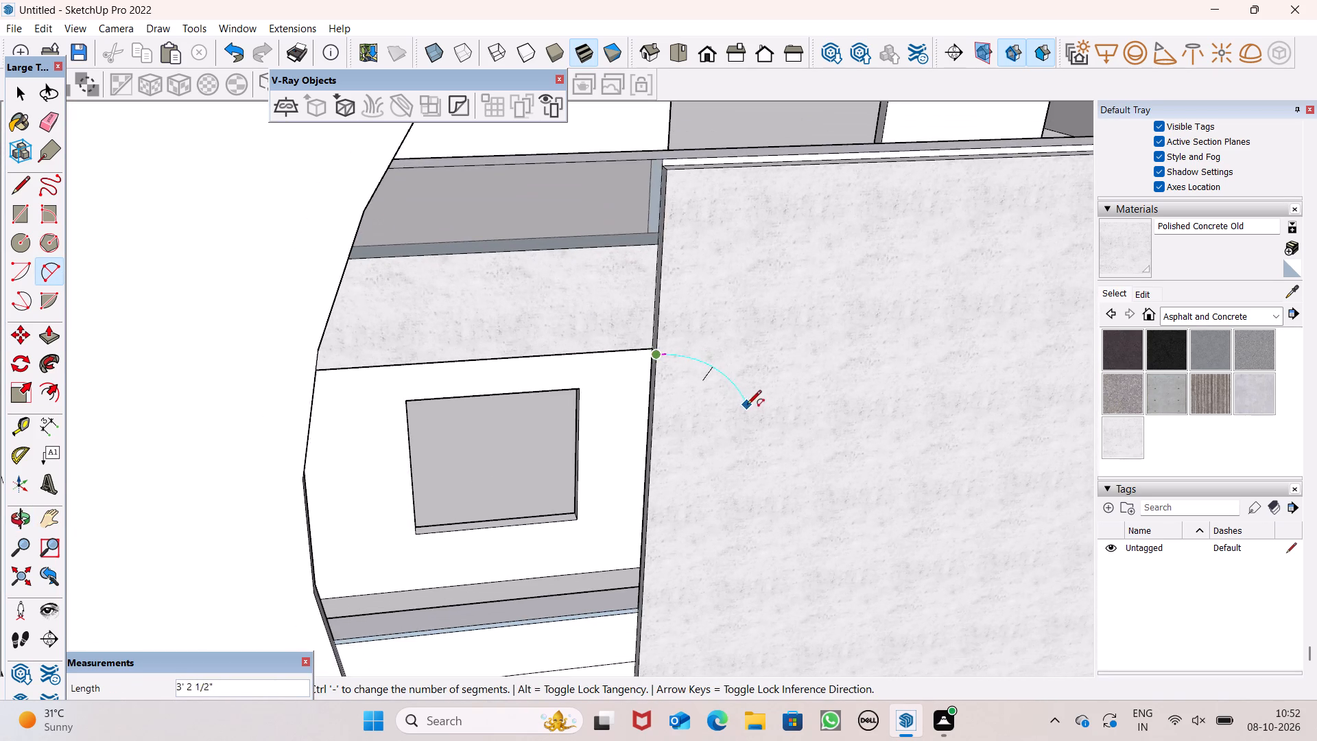
scroll(745, 402, "down", 4)
scroll(691, 392, "down", 9)
scroll(652, 385, "up", 1)
scroll(654, 388, "down", 1)
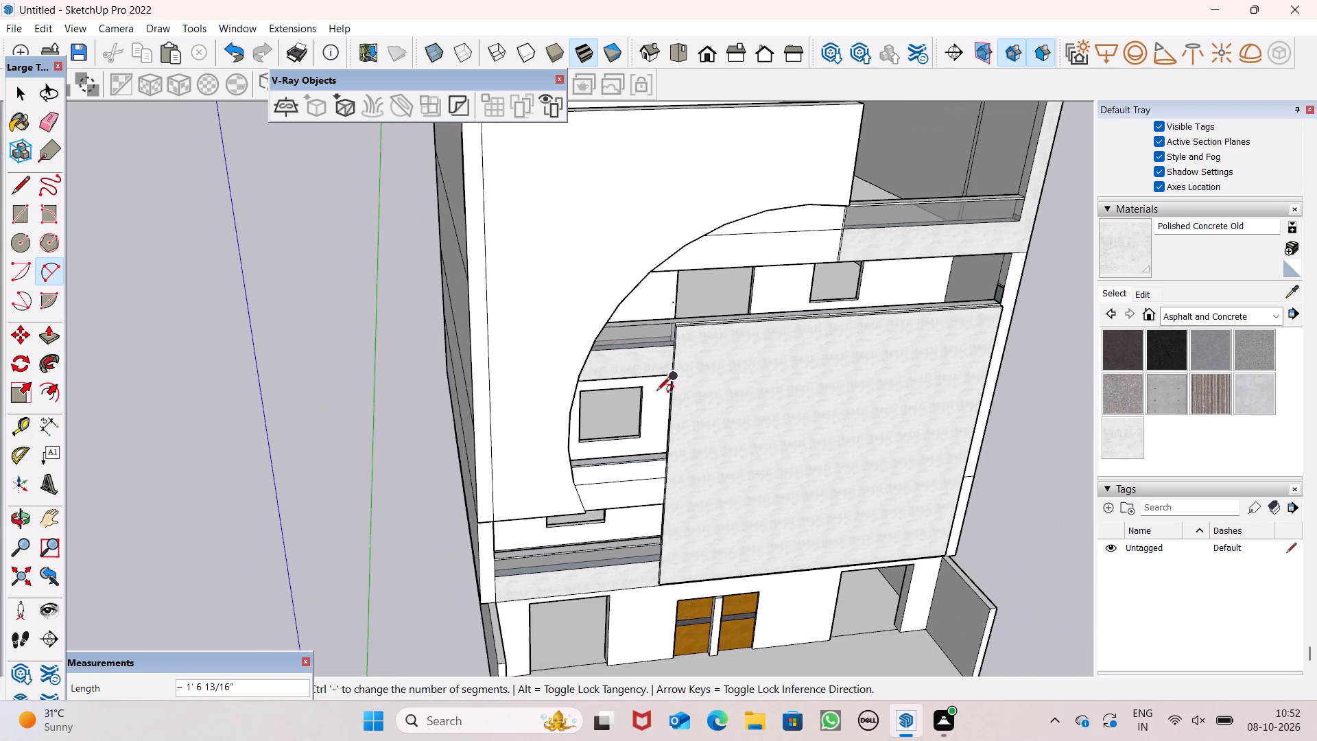
scroll(656, 392, "down", 1)
scroll(890, 552, "up", 4)
scroll(885, 552, "down", 1)
scroll(885, 552, "up", 1)
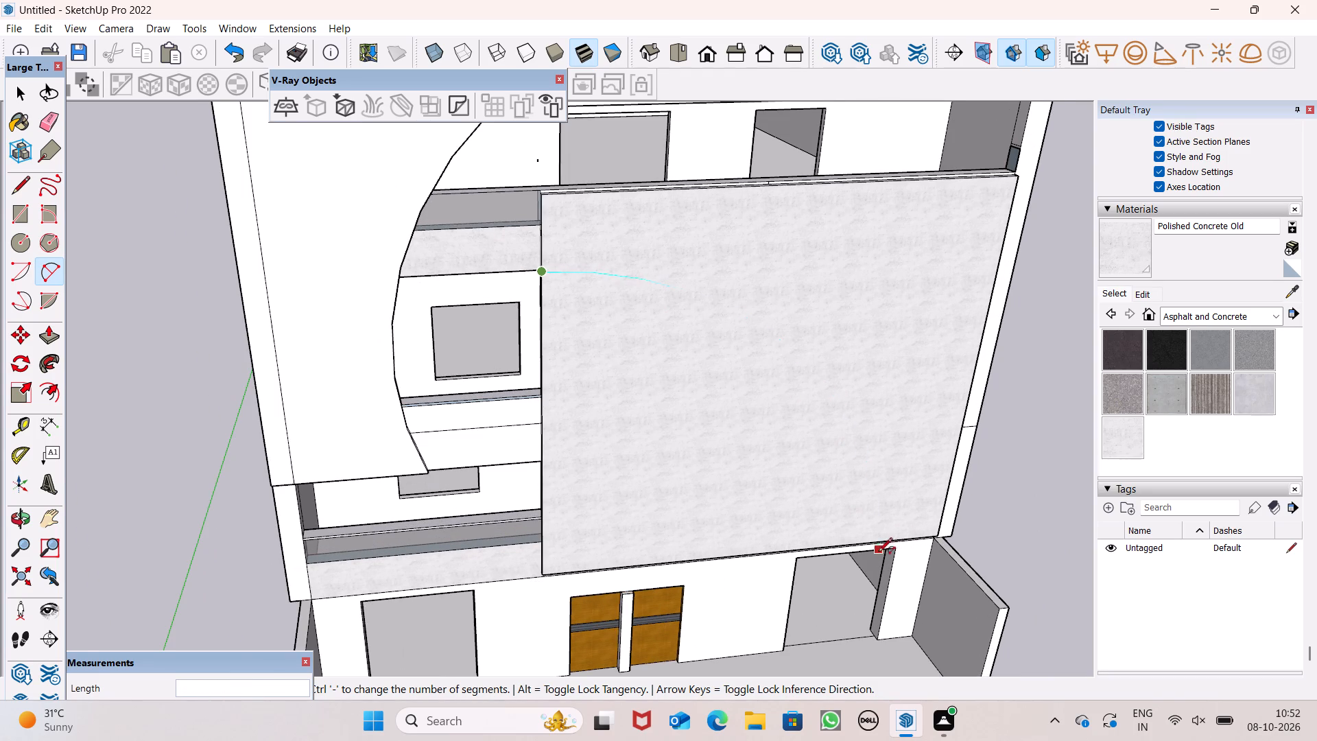
scroll(849, 563, "up", 1)
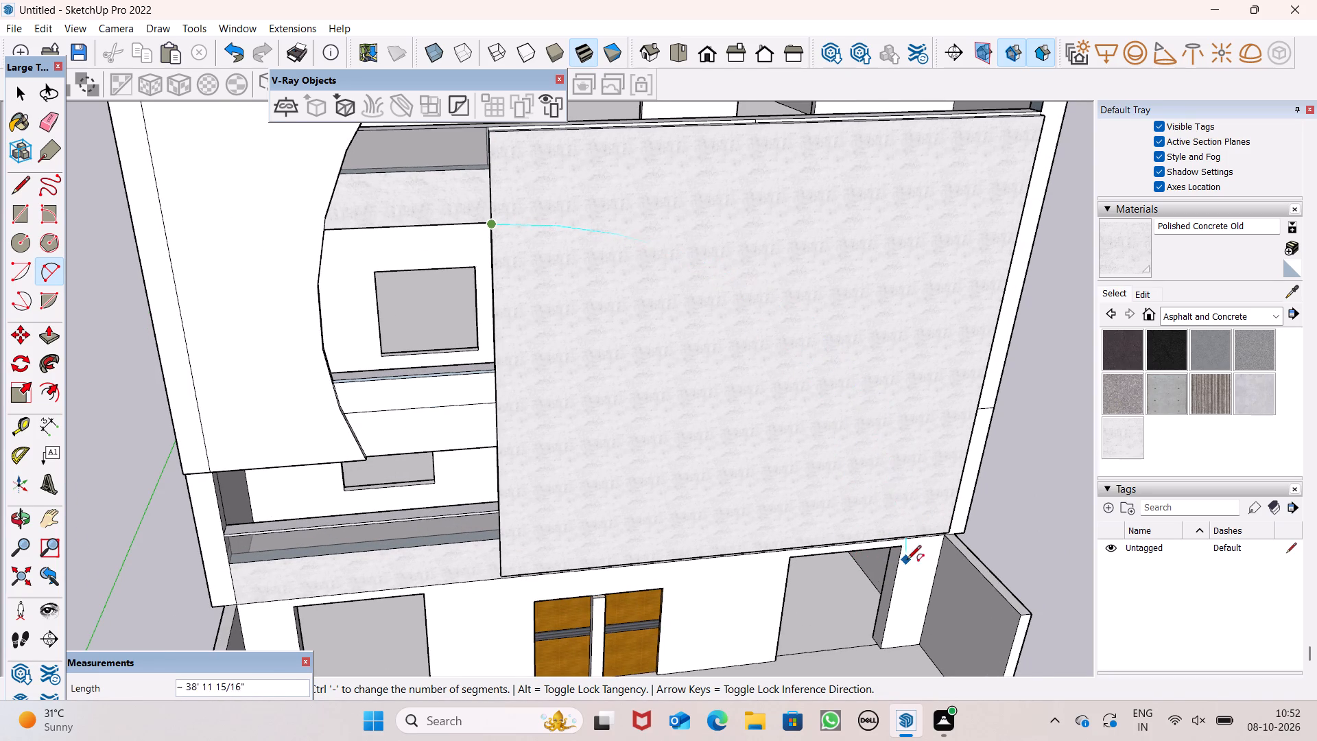
middle_click_drag(907, 561, 822, 447)
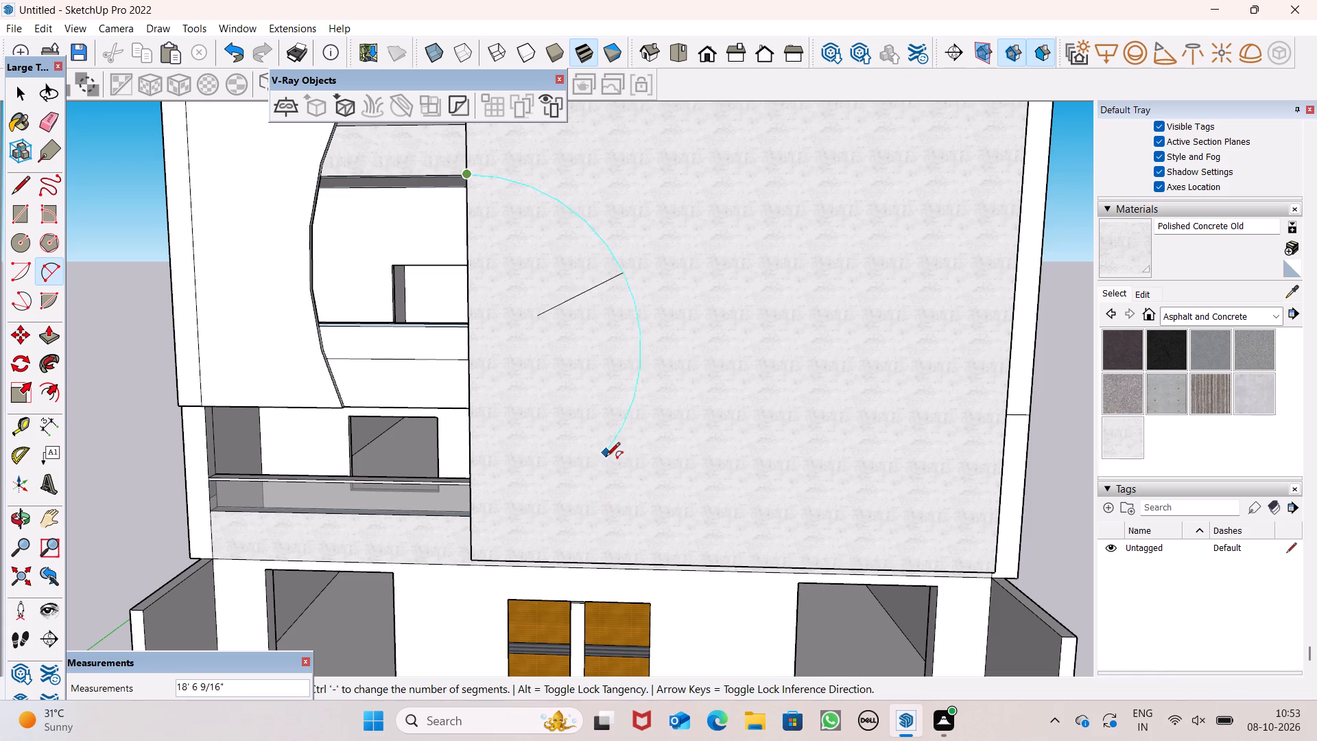
scroll(606, 459, "down", 6)
scroll(774, 518, "up", 3)
scroll(774, 518, "down", 1)
scroll(774, 518, "up", 1)
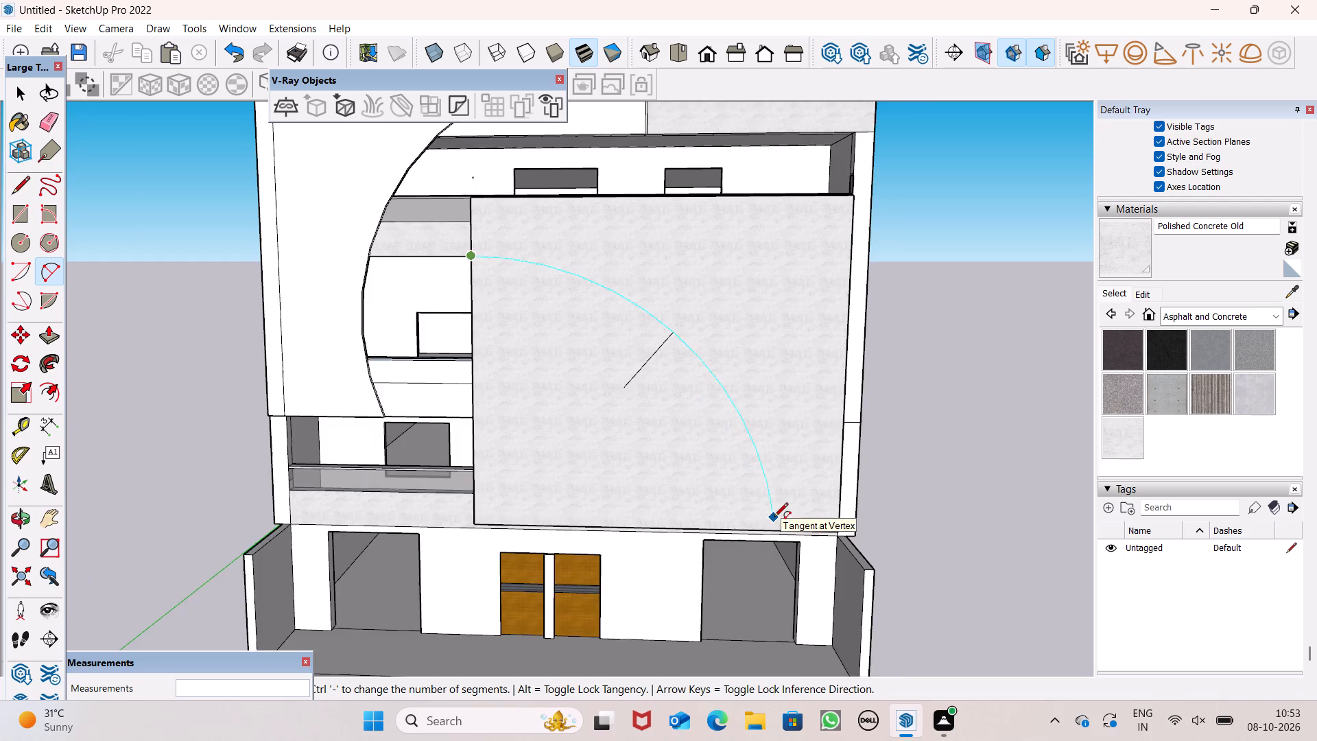
scroll(774, 518, "up", 8)
scroll(776, 591, "down", 5)
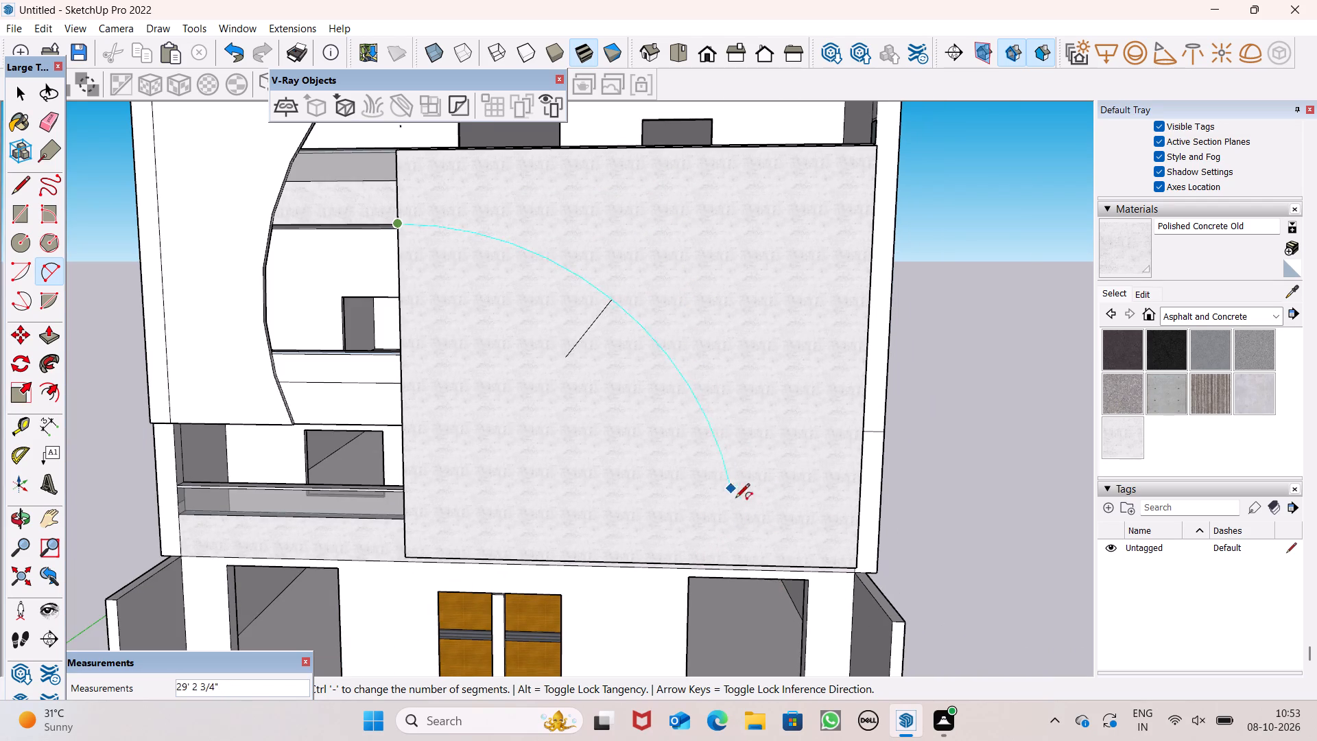
scroll(738, 508, "down", 6)
middle_click_drag(760, 546, 800, 543)
scroll(732, 508, "up", 6)
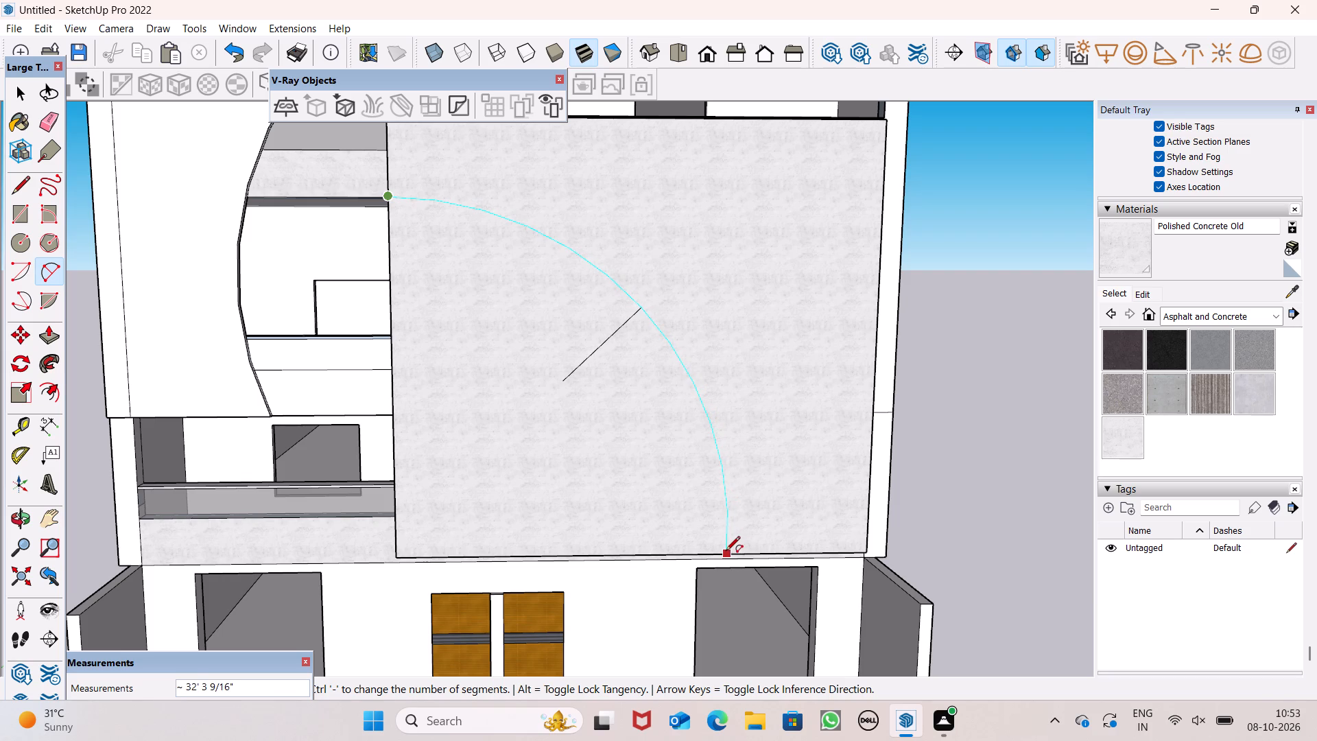
scroll(723, 552, "up", 7)
left_click(726, 557)
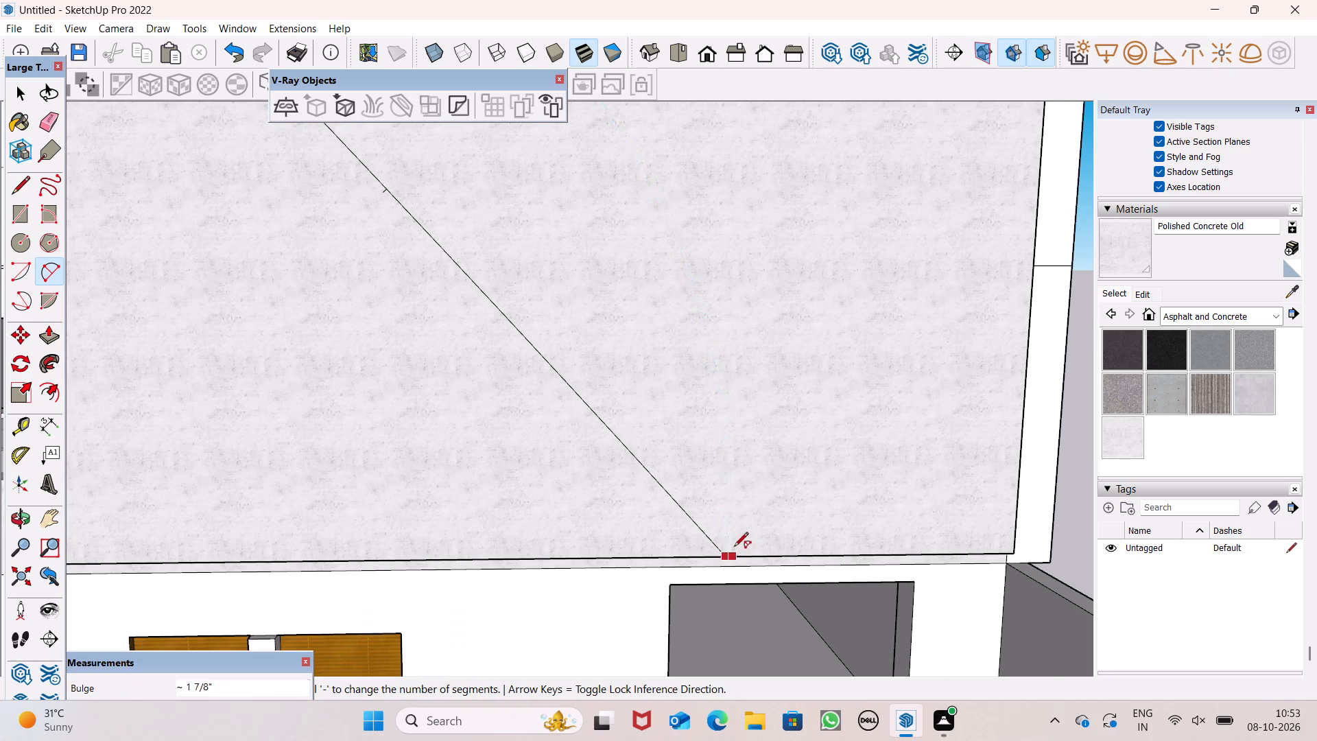
scroll(823, 505, "down", 13)
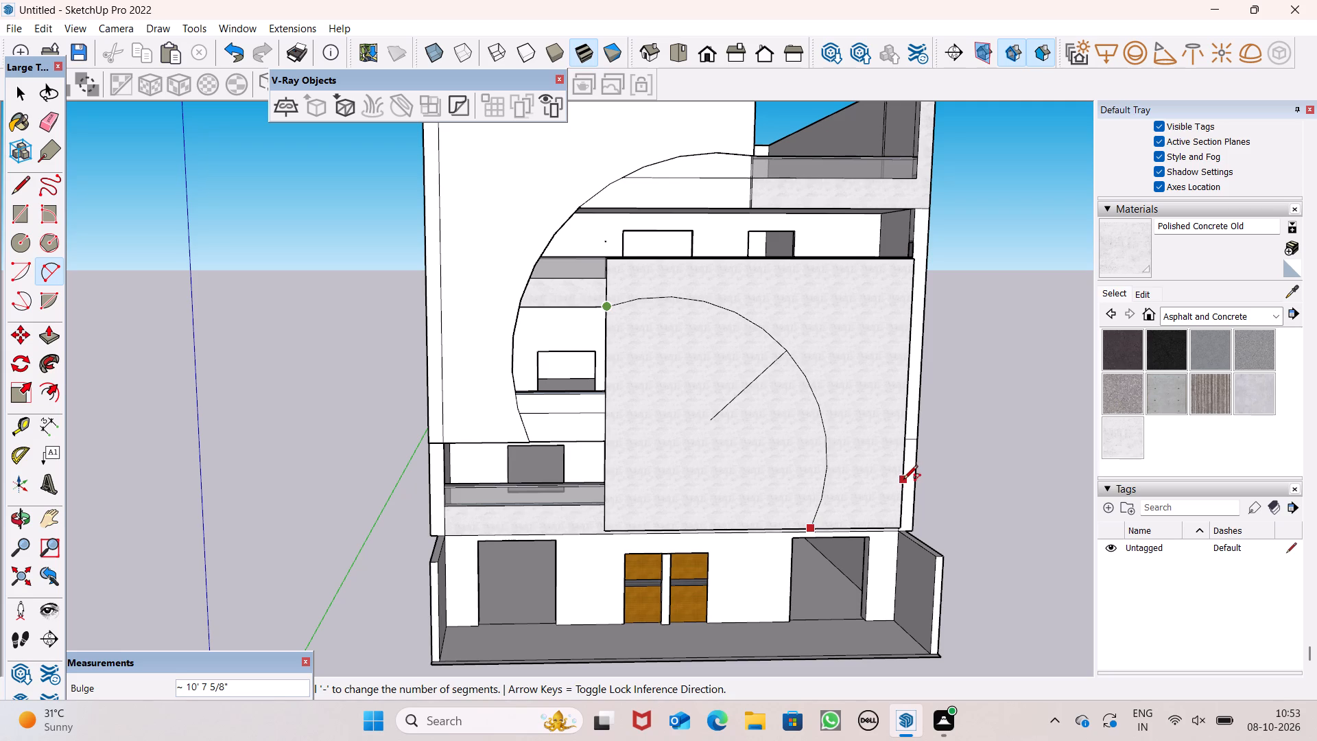
left_click_drag(892, 484, 885, 489)
key("space")
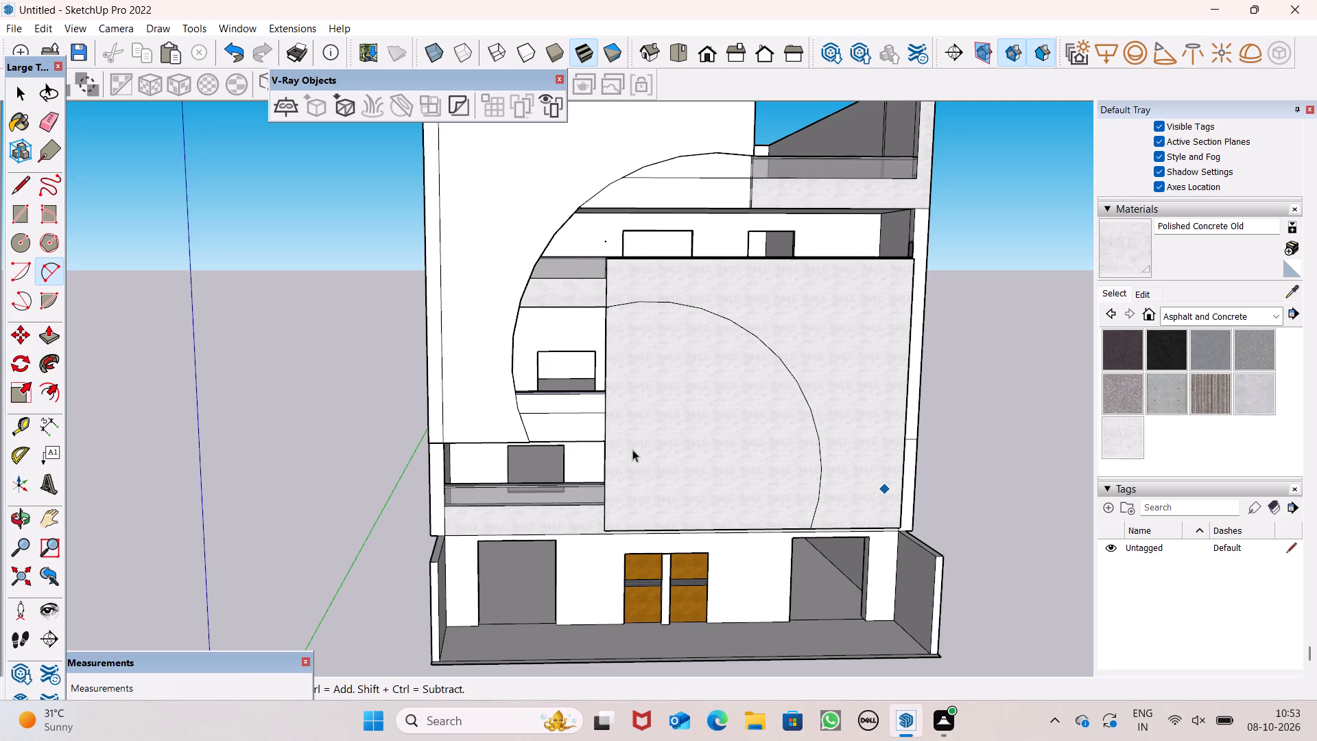
Erase the panel's bottom edges inside the arc to remove the part of the panel enclosed by the curve.
scroll(632, 449, "down", 2)
middle_click_drag(779, 489, 768, 270)
scroll(769, 272, "up", 1)
scroll(852, 579, "down", 1)
scroll(842, 575, "up", 1)
scroll(814, 576, "down", 1)
scroll(807, 576, "up", 3)
scroll(770, 520, "up", 7)
scroll(873, 473, "up", 1)
middle_click_drag(873, 467, 854, 427)
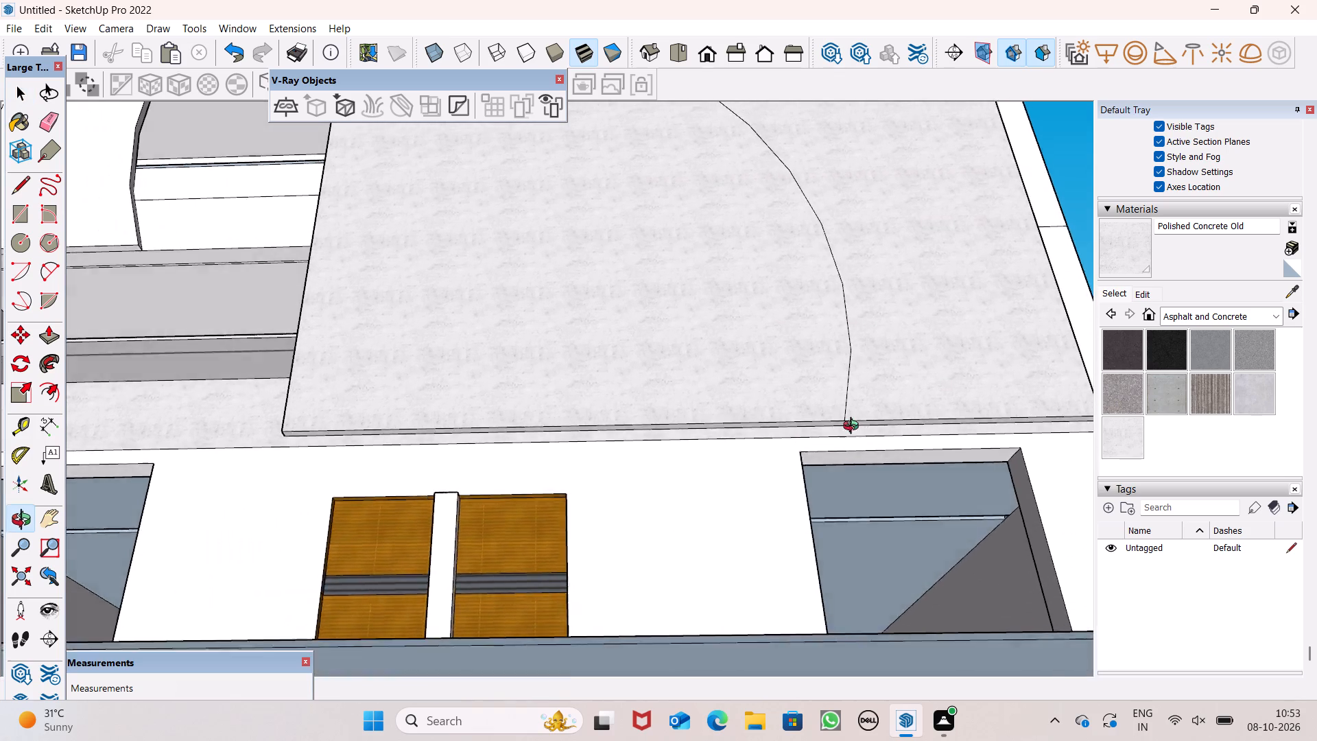
middle_click_drag(854, 427, 926, 469)
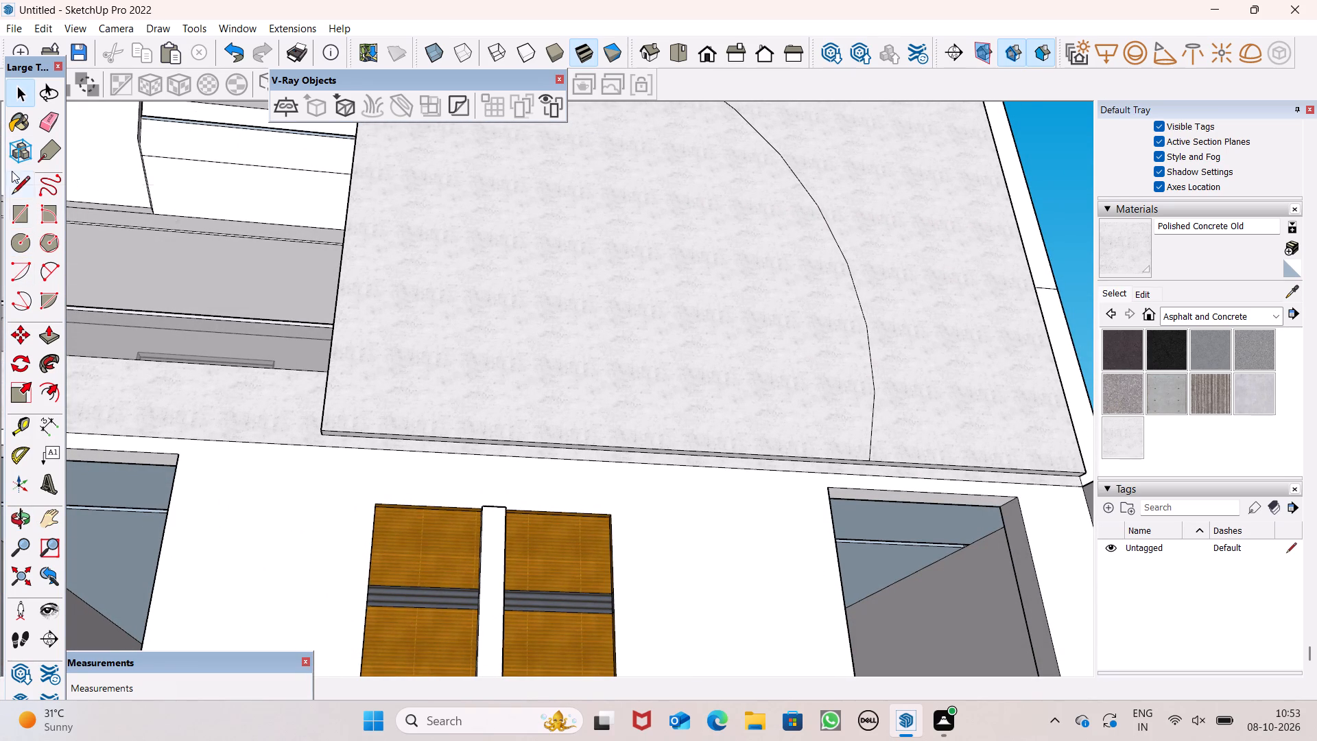
left_click(58, 115)
scroll(438, 370, "down", 1)
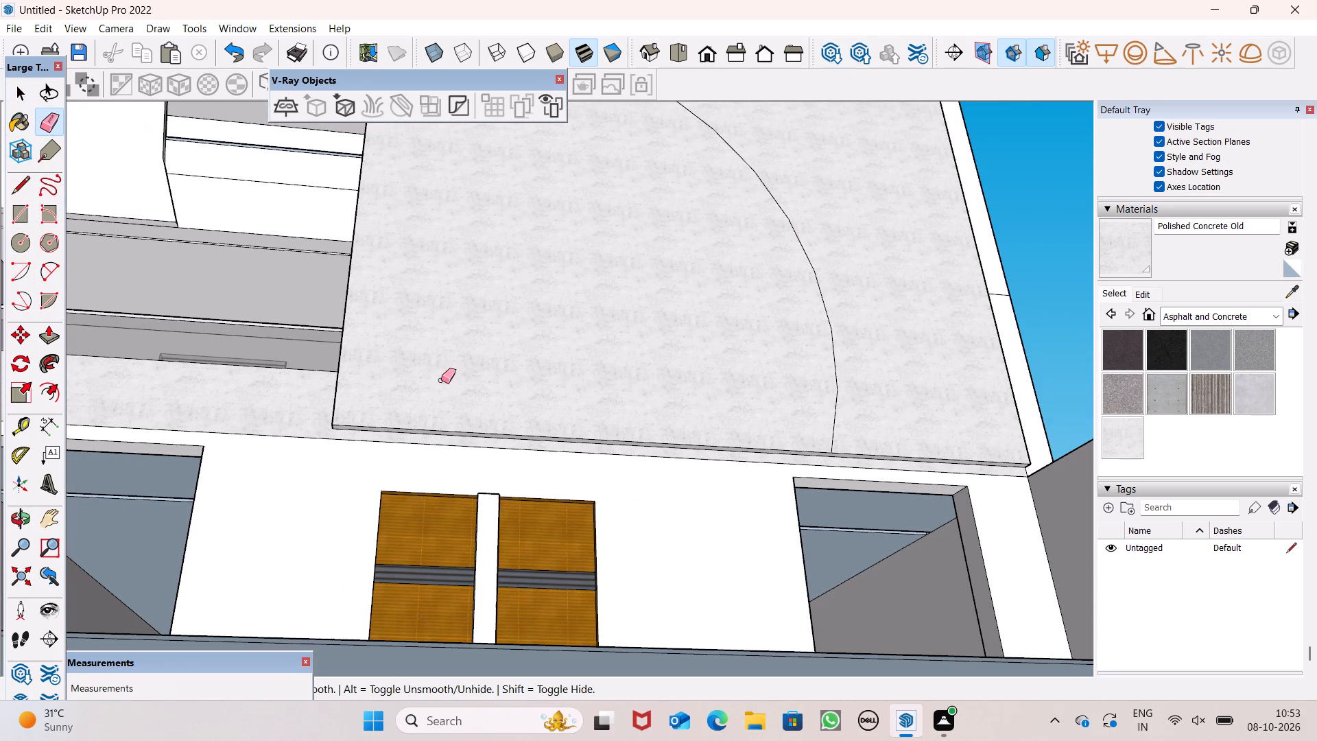
scroll(698, 392, "down", 1)
middle_click_drag(700, 456, 773, 484)
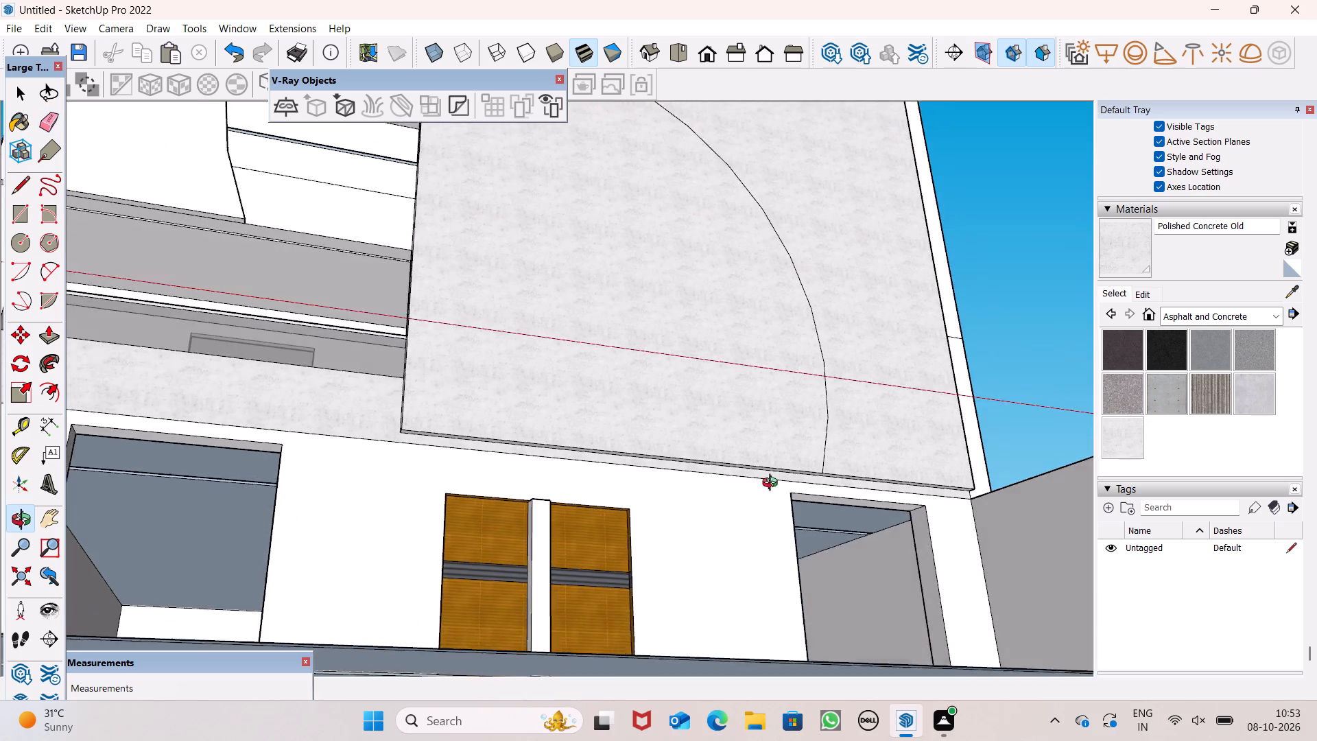
middle_click_drag(773, 484, 484, 353)
scroll(640, 331, "up", 6)
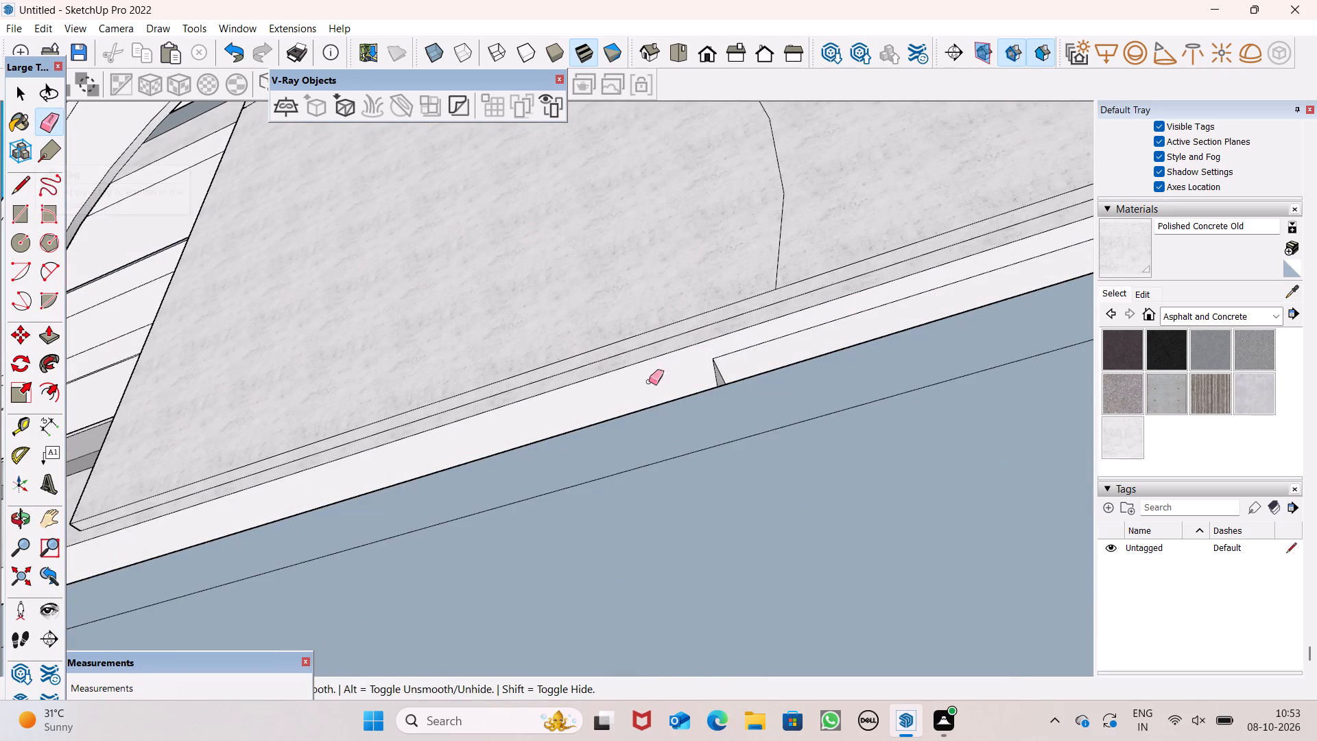
middle_click_drag(678, 427, 862, 421)
scroll(621, 292, "down", 4)
scroll(568, 396, "down", 4)
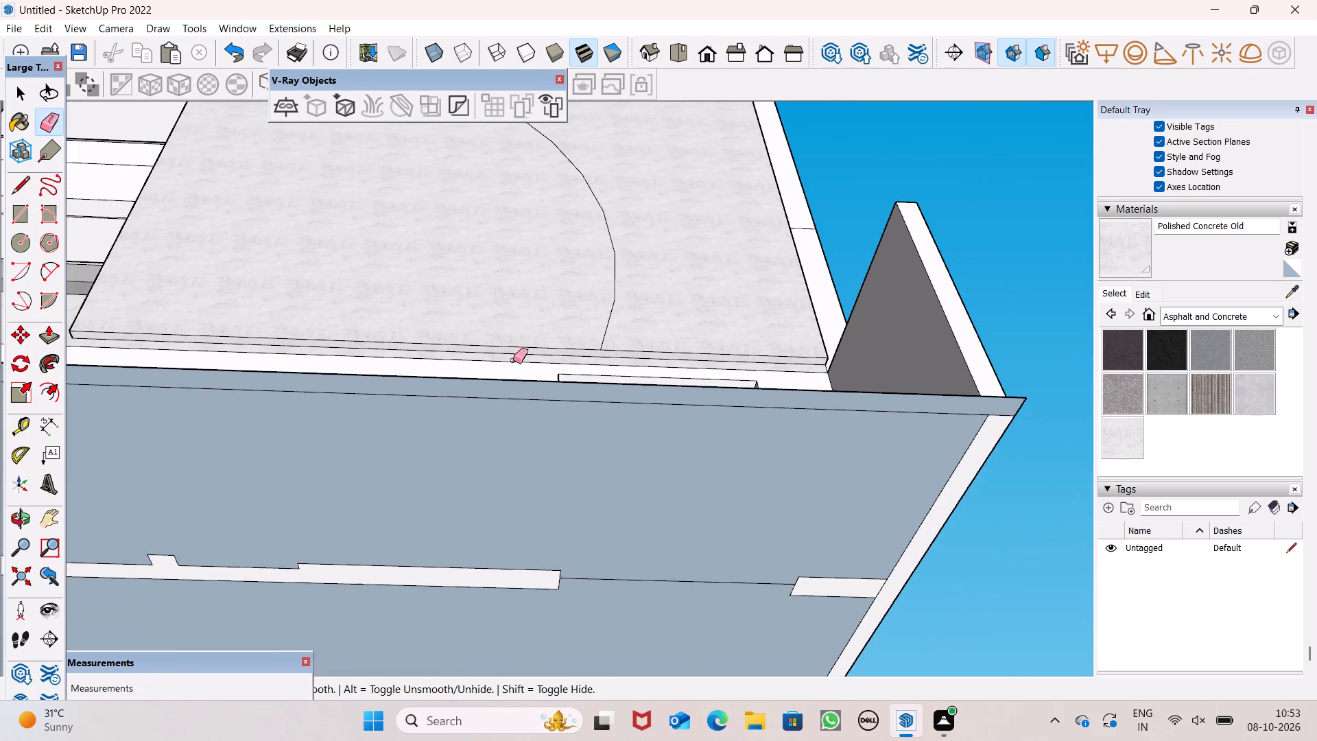
scroll(434, 342, "down", 3)
middle_click_drag(300, 360, 598, 435)
scroll(357, 278, "up", 5)
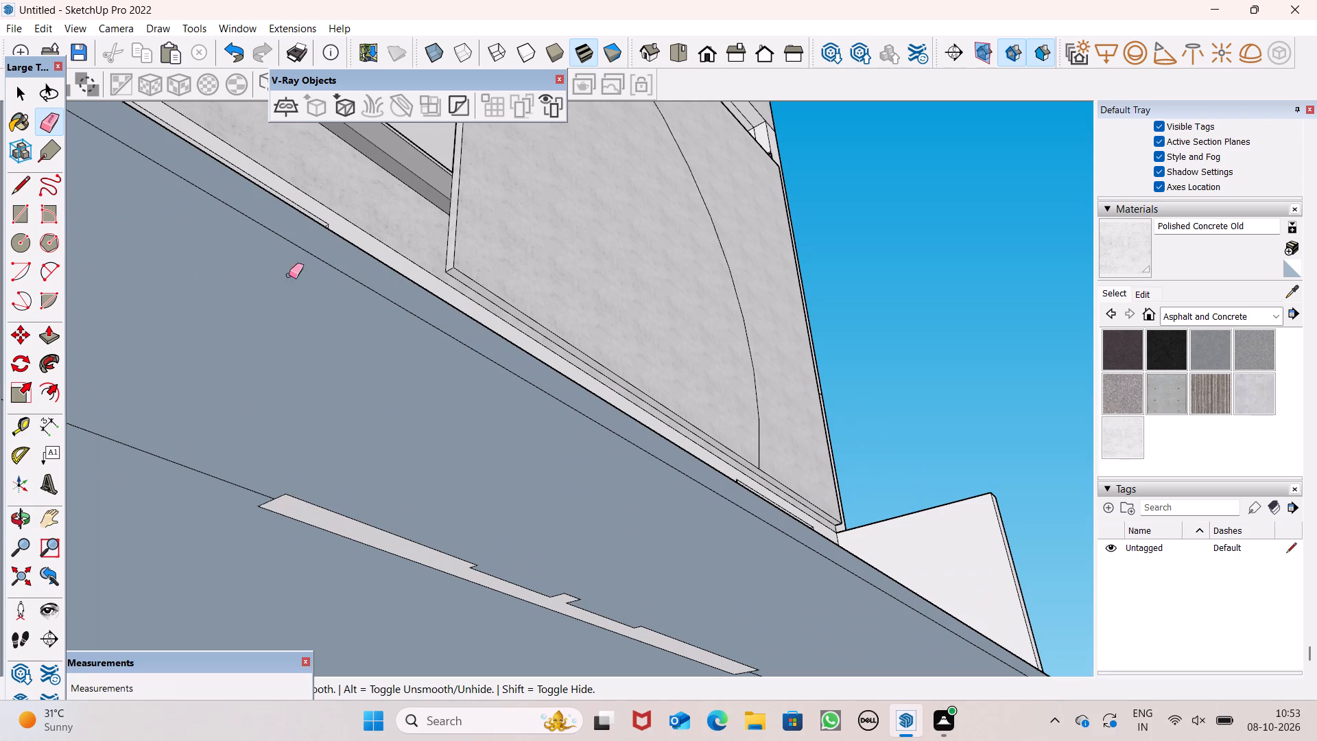
scroll(532, 271, "up", 2)
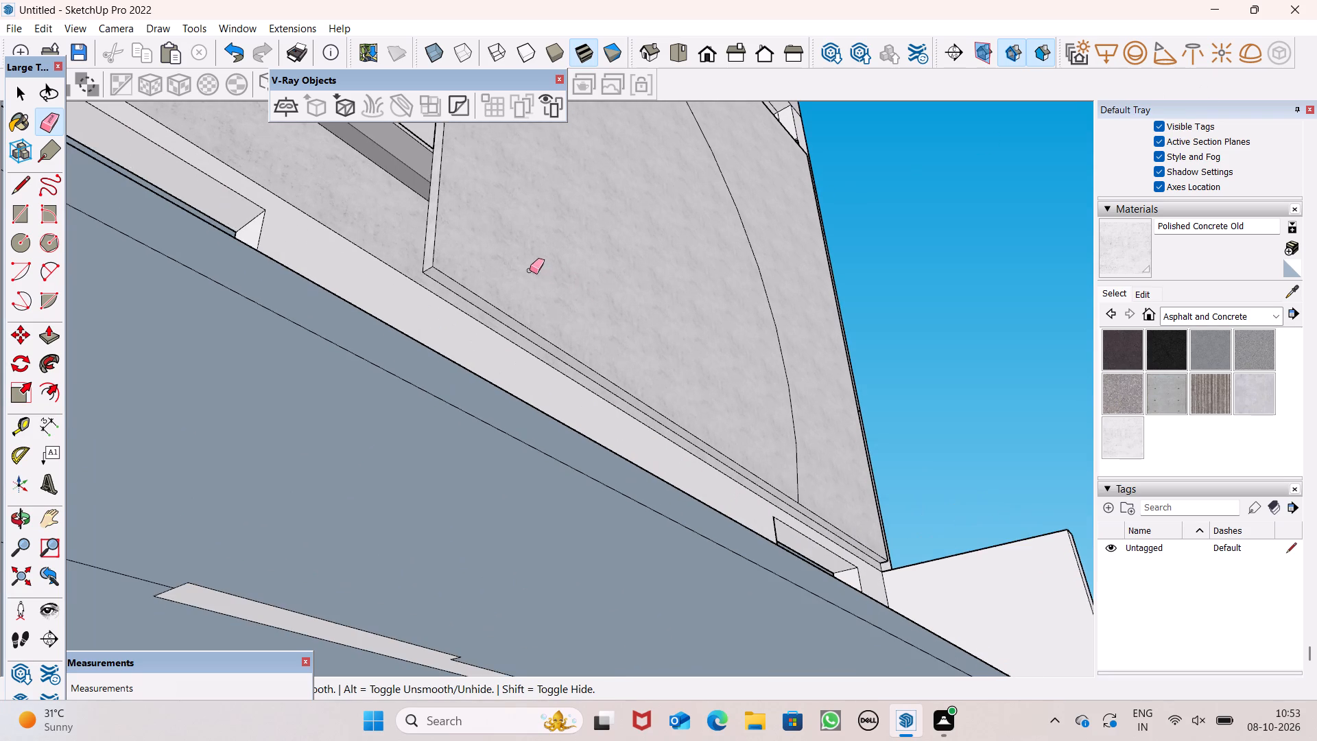
middle_click_drag(611, 340, 631, 412)
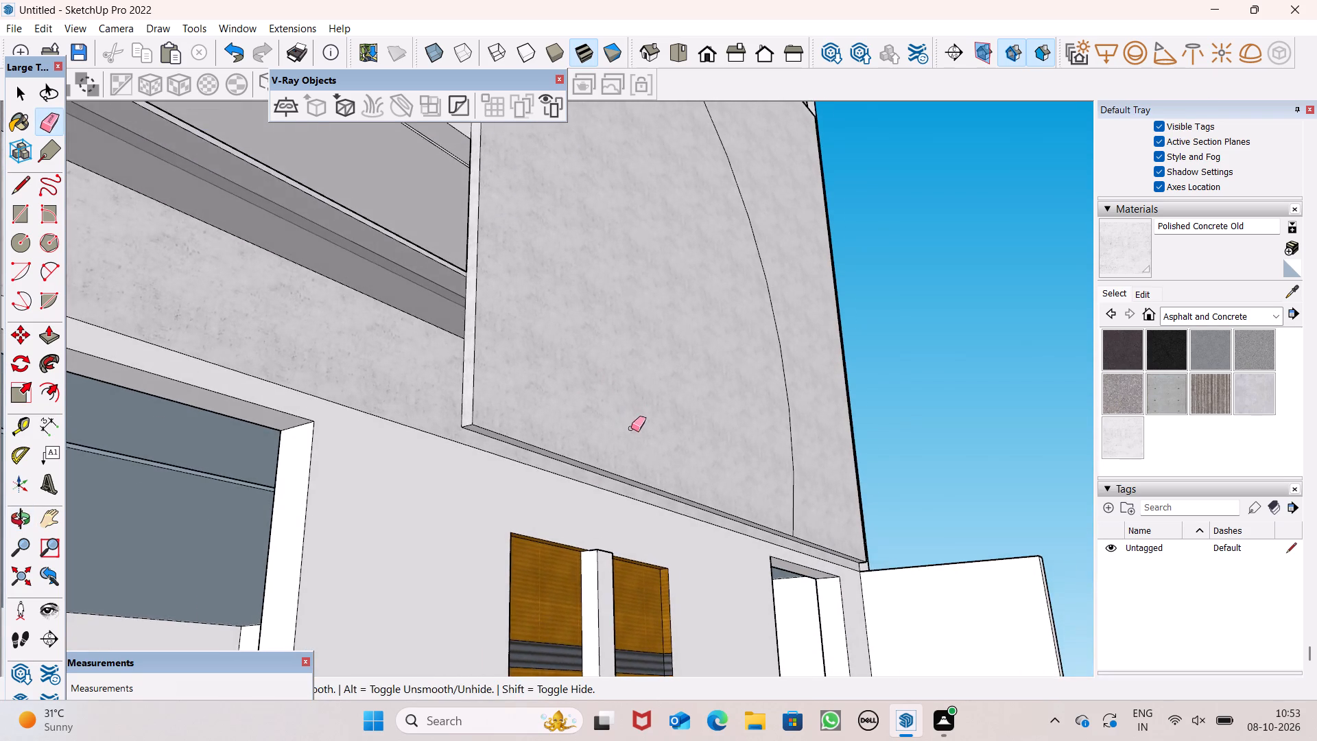
scroll(631, 428, "up", 6)
left_click_drag(544, 502, 545, 512)
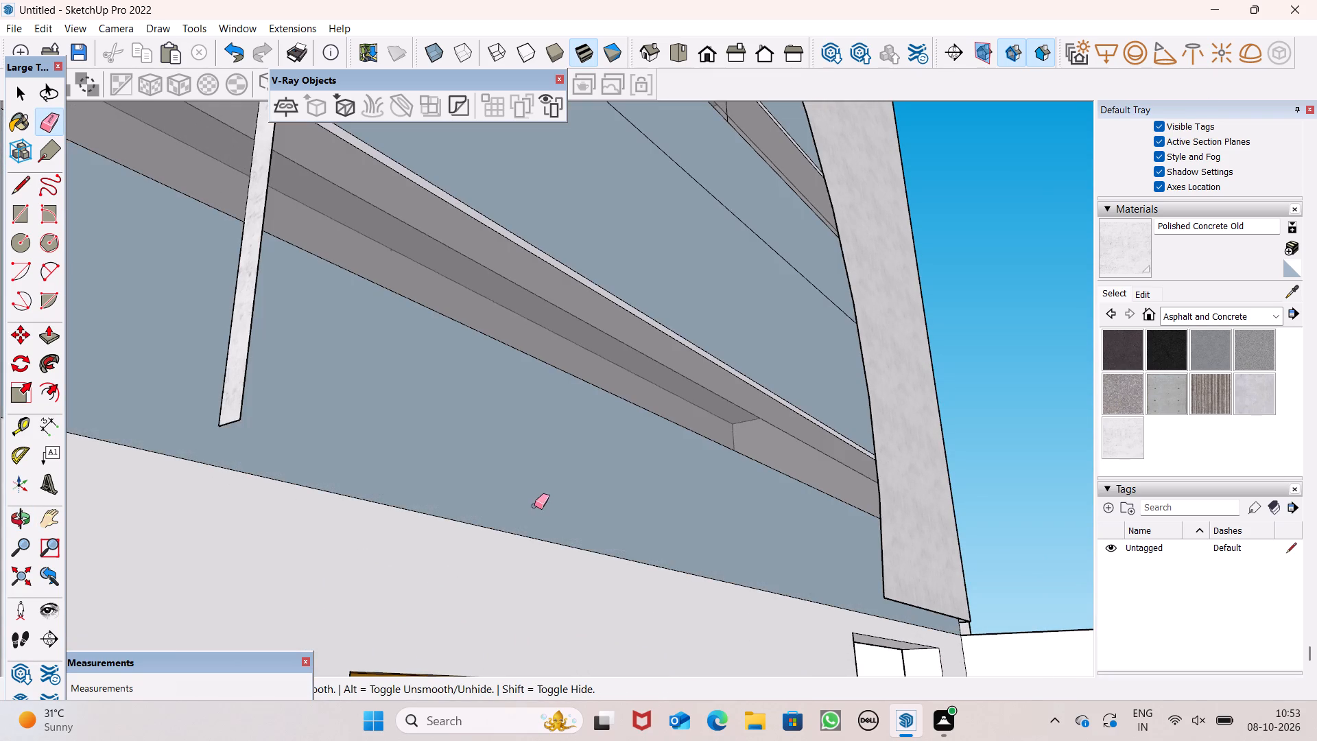
Erase the narrow vertical side strip of the panel left hanging in front of the balconies.
scroll(554, 508, "down", 4)
left_click_drag(344, 422, 365, 422)
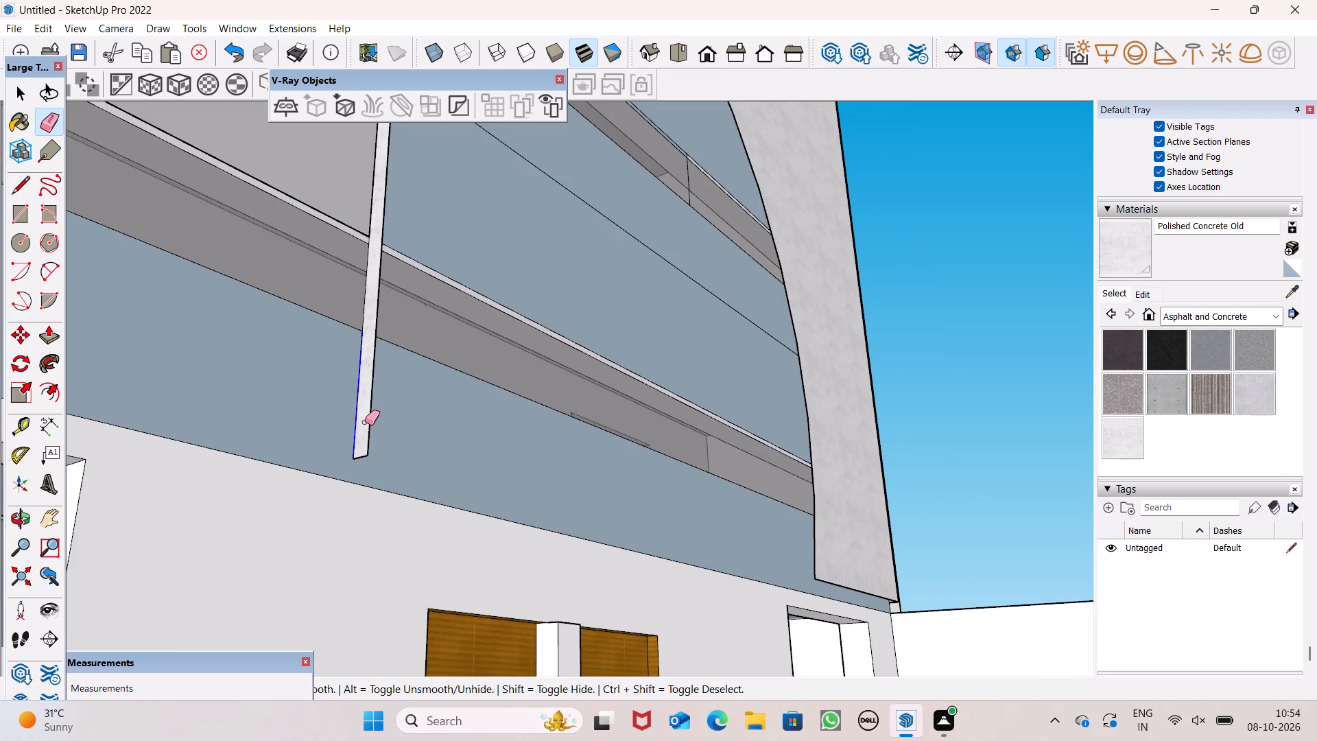
left_click_drag(365, 422, 366, 447)
left_click_drag(356, 455, 358, 458)
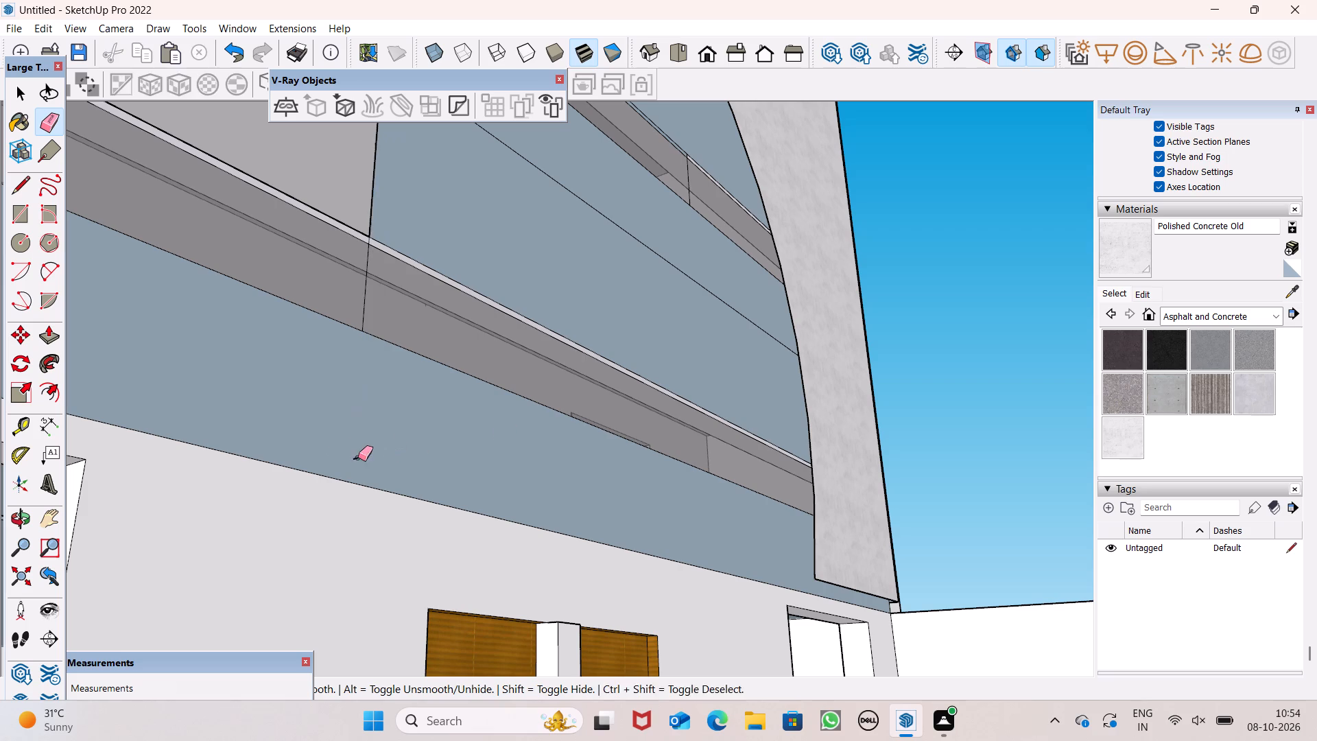
left_click_drag(358, 458, 358, 462)
Erase the leftover vertical edge between the two balconies and its continuations across the lower railing and the upper balcony's band.
scroll(510, 419, "down", 5)
scroll(560, 454, "down", 2)
middle_click_drag(475, 323, 420, 537)
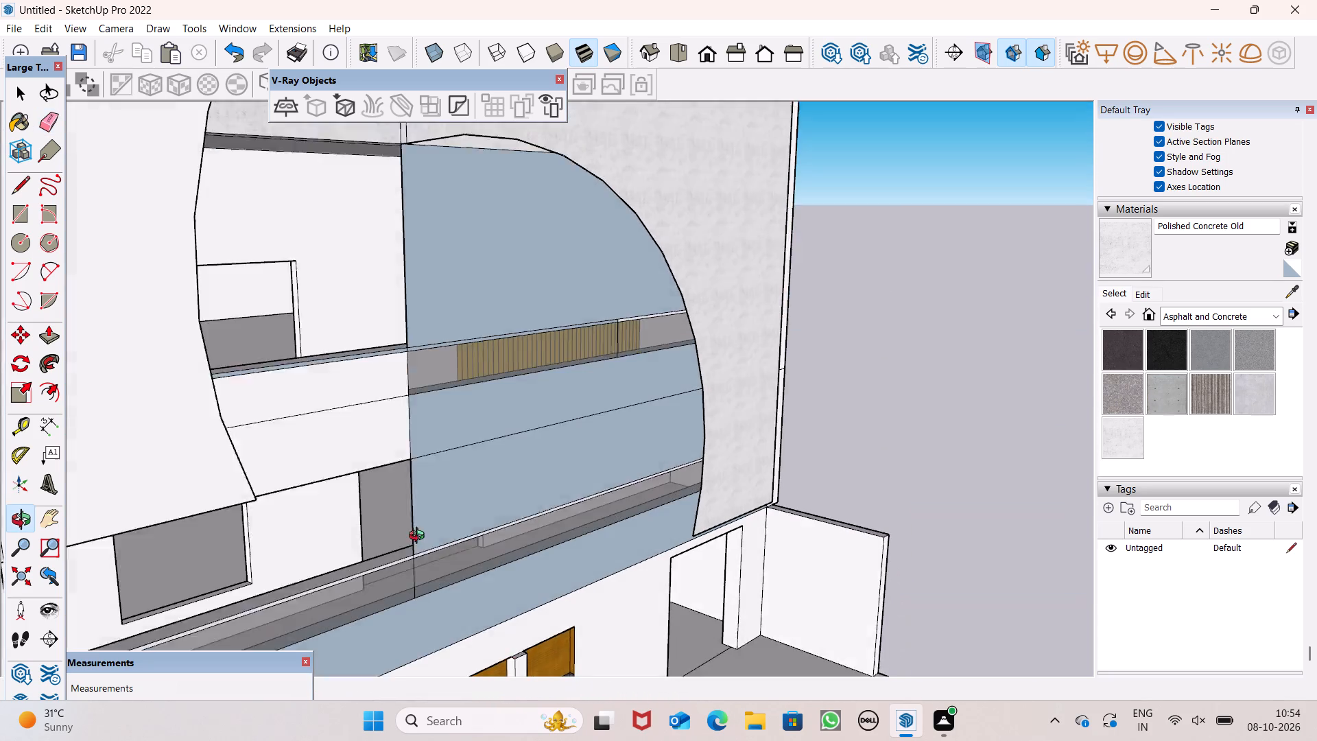
middle_click_drag(420, 537, 409, 534)
left_click(397, 528)
scroll(409, 600, "up", 2)
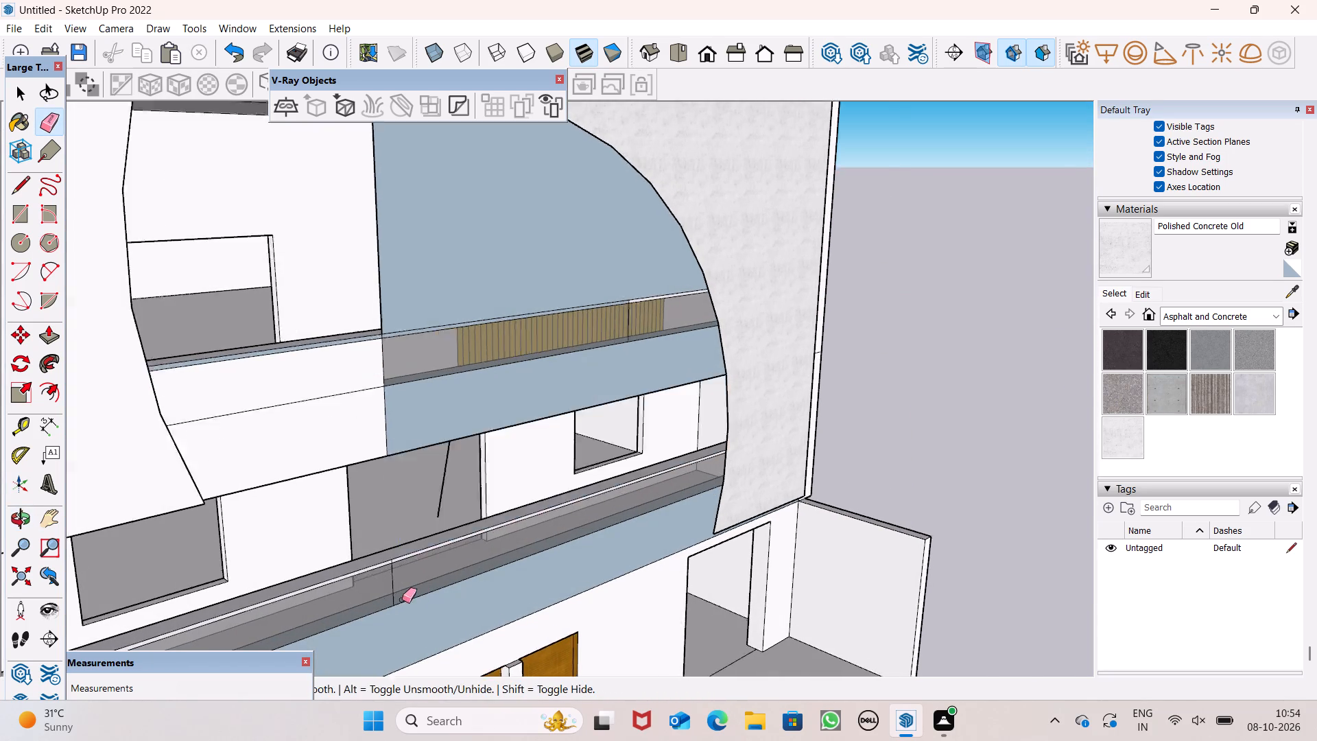
scroll(402, 600, "up", 5)
left_click_drag(398, 587, 383, 583)
scroll(492, 460, "down", 3)
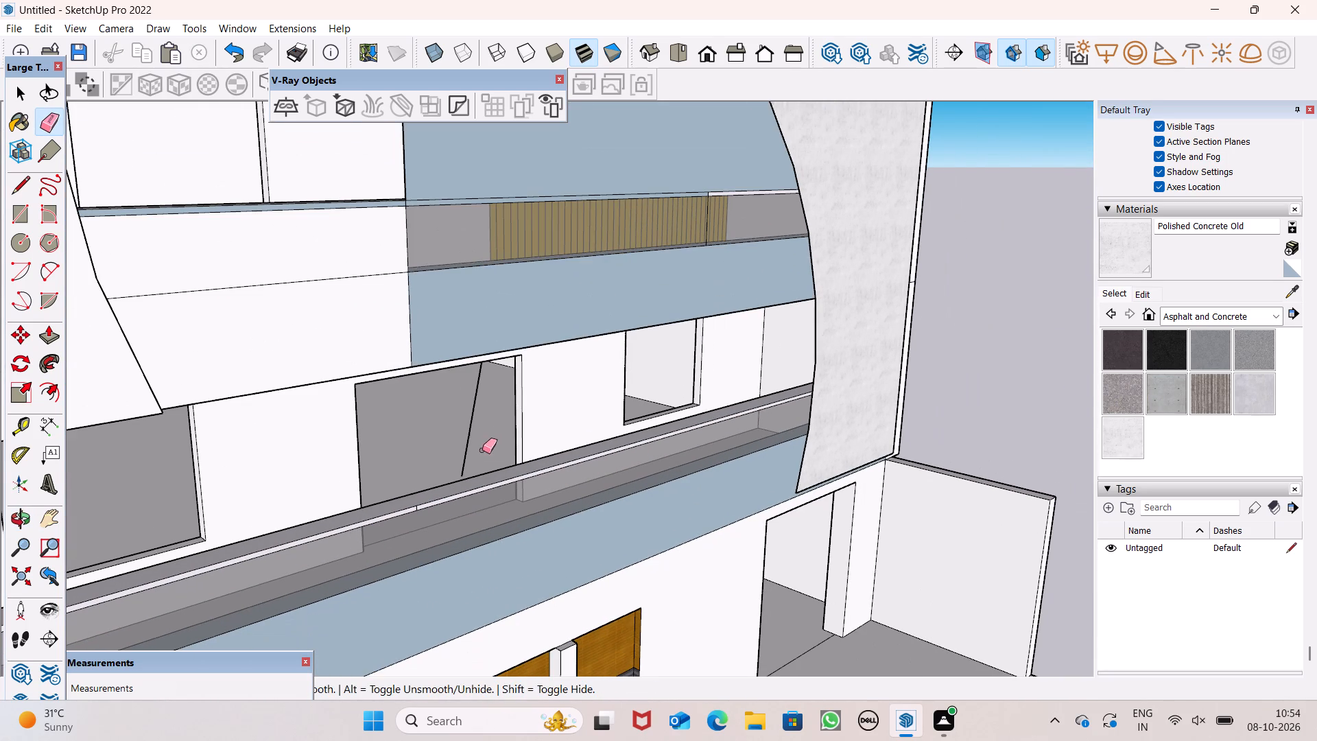
left_click_drag(420, 331, 408, 328)
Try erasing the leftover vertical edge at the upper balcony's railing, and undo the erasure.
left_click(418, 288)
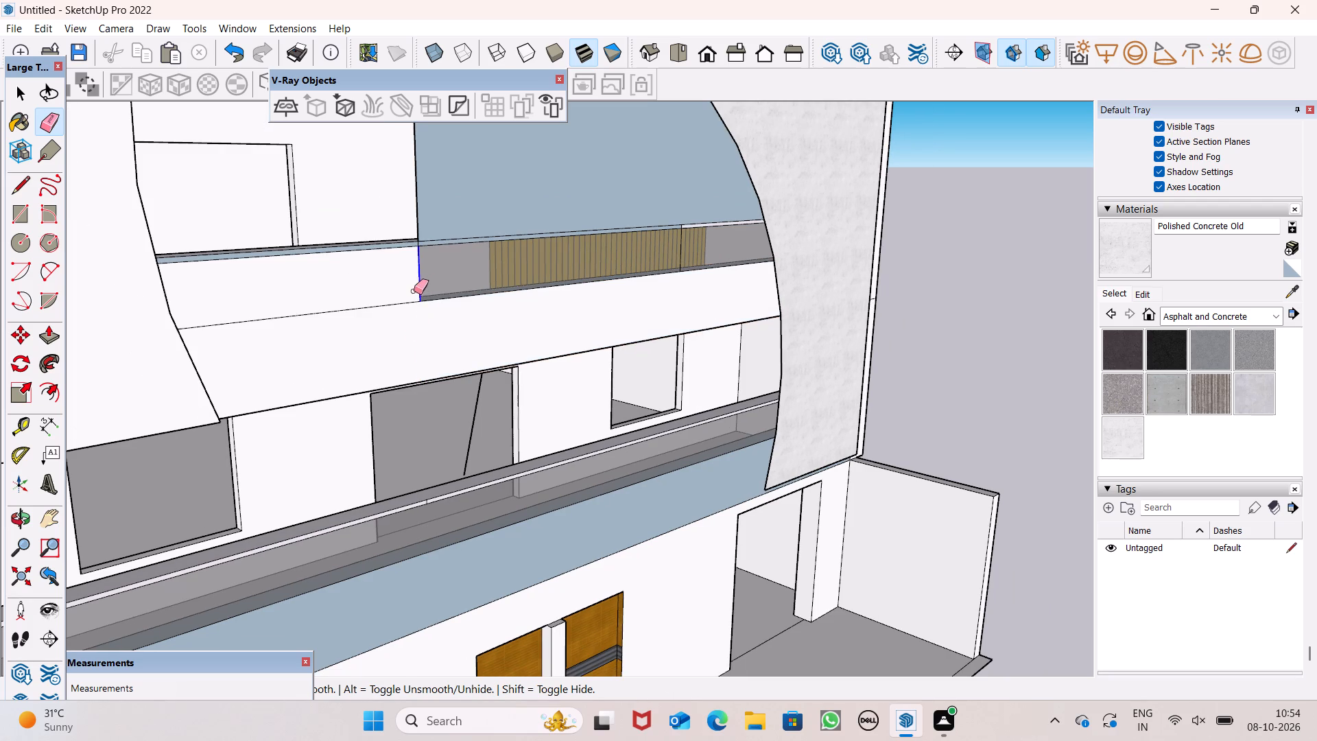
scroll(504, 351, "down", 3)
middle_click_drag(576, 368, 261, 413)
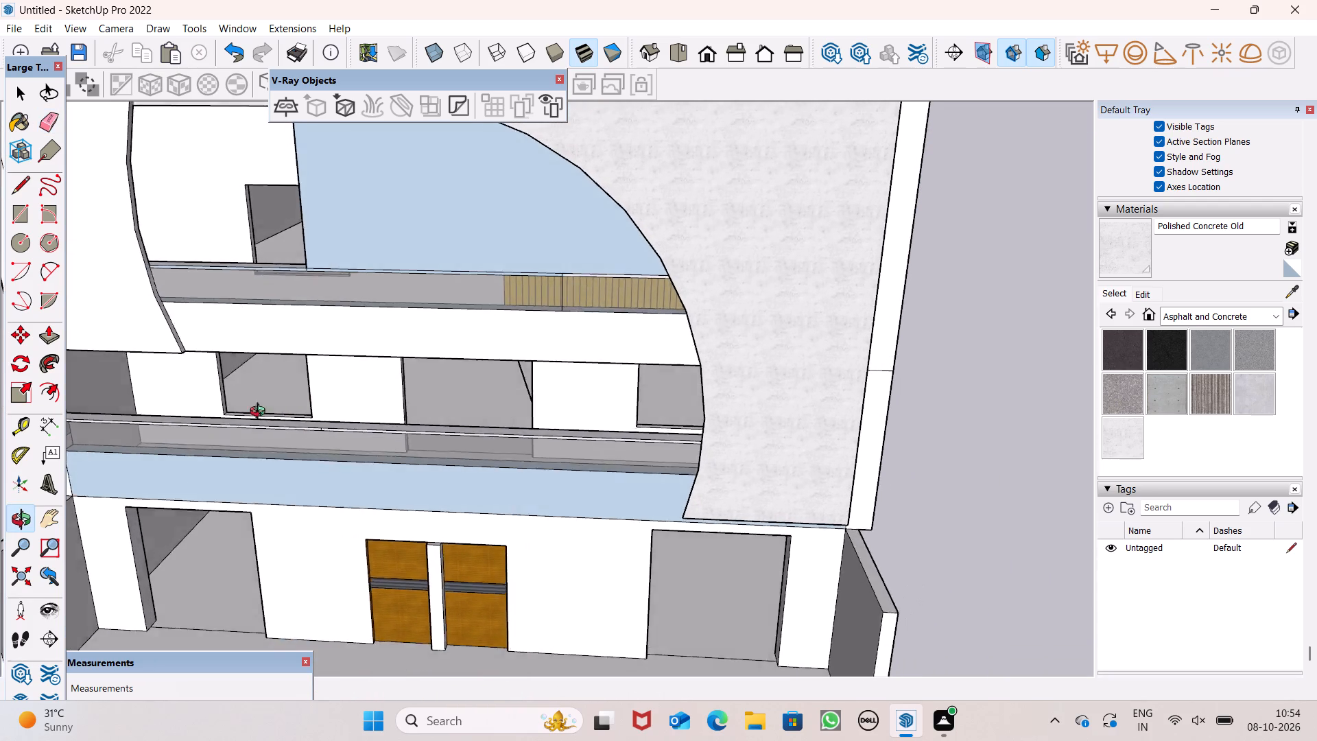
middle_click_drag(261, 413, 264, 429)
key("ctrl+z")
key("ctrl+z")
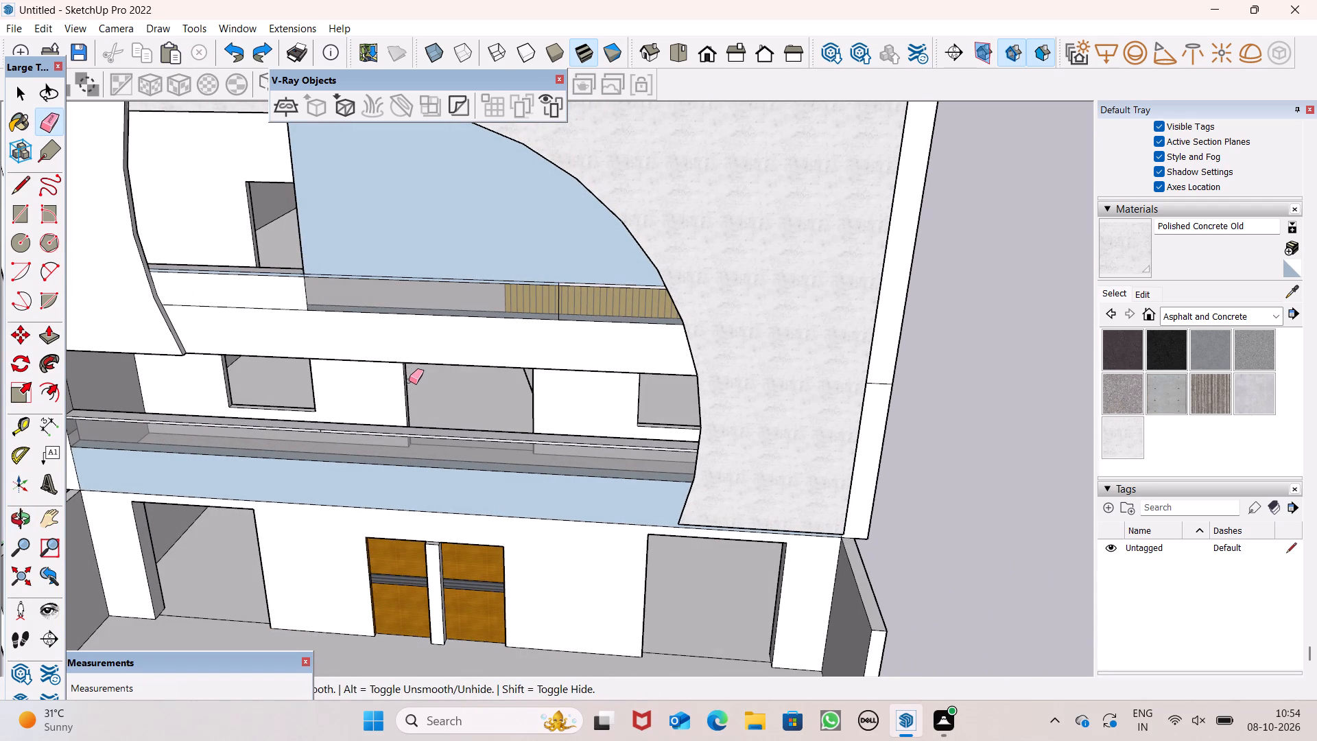
Undo the last erasure and erase the leftover vertical edge on the upper wall, the upper balcony's band and the lower railing.
key("ctrl+z")
left_click_drag(295, 224, 302, 226)
left_click(311, 339)
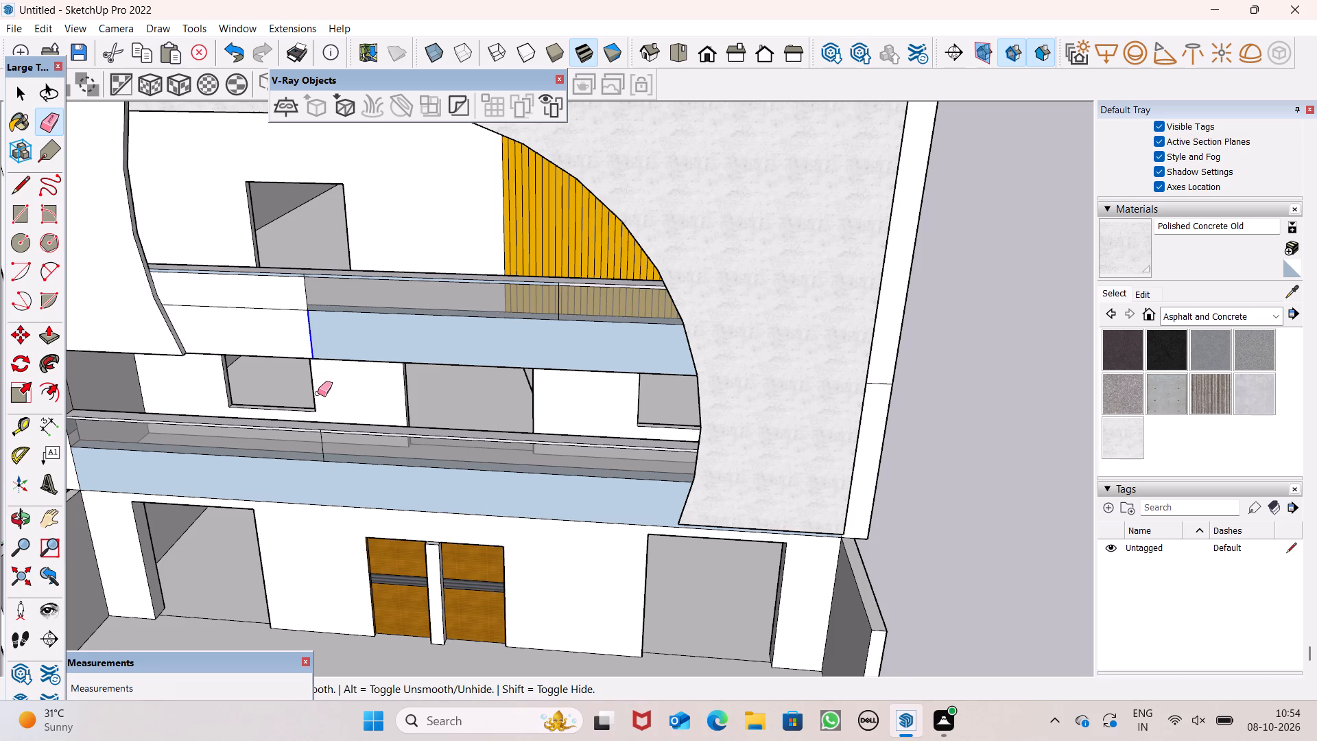
left_click(323, 448)
Push/Pull the curved concrete panel's inner face on the balcony side by 5".
scroll(355, 336, "down", 9)
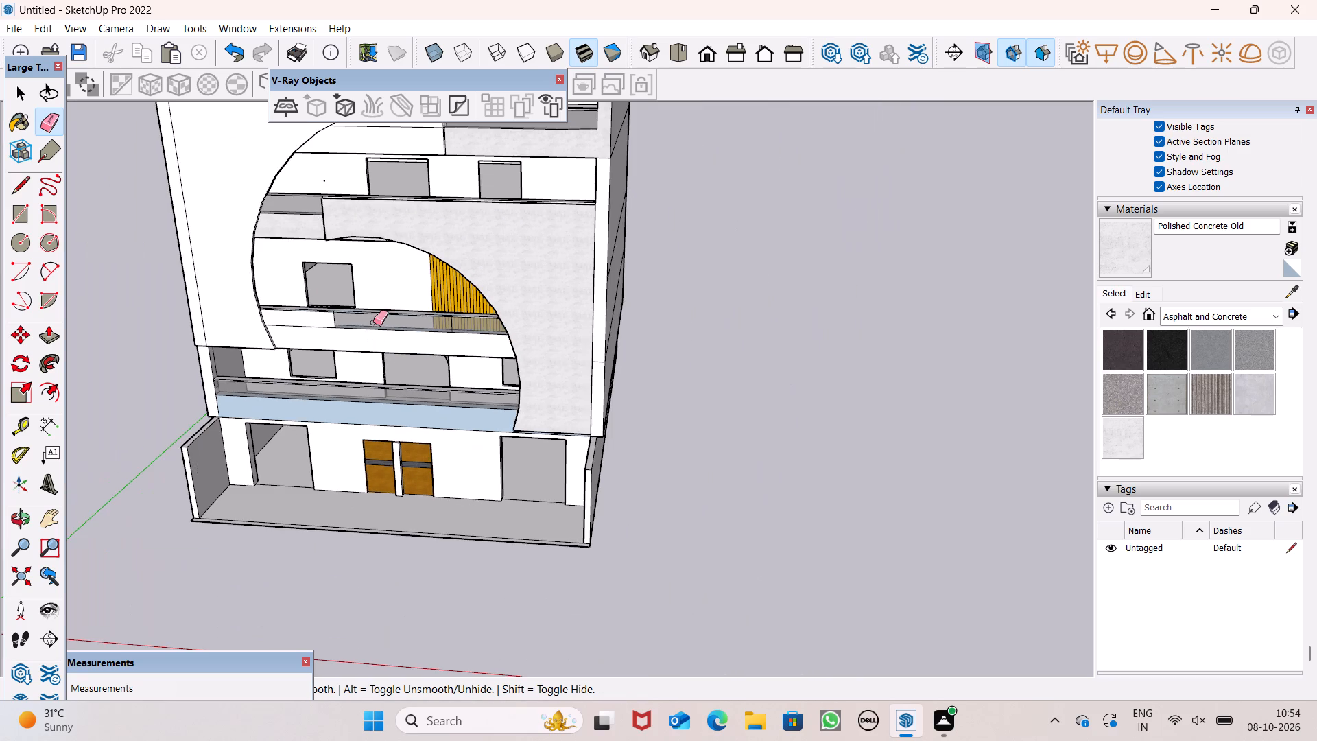
scroll(366, 261, "up", 1)
middle_click_drag(543, 423, 1065, 207)
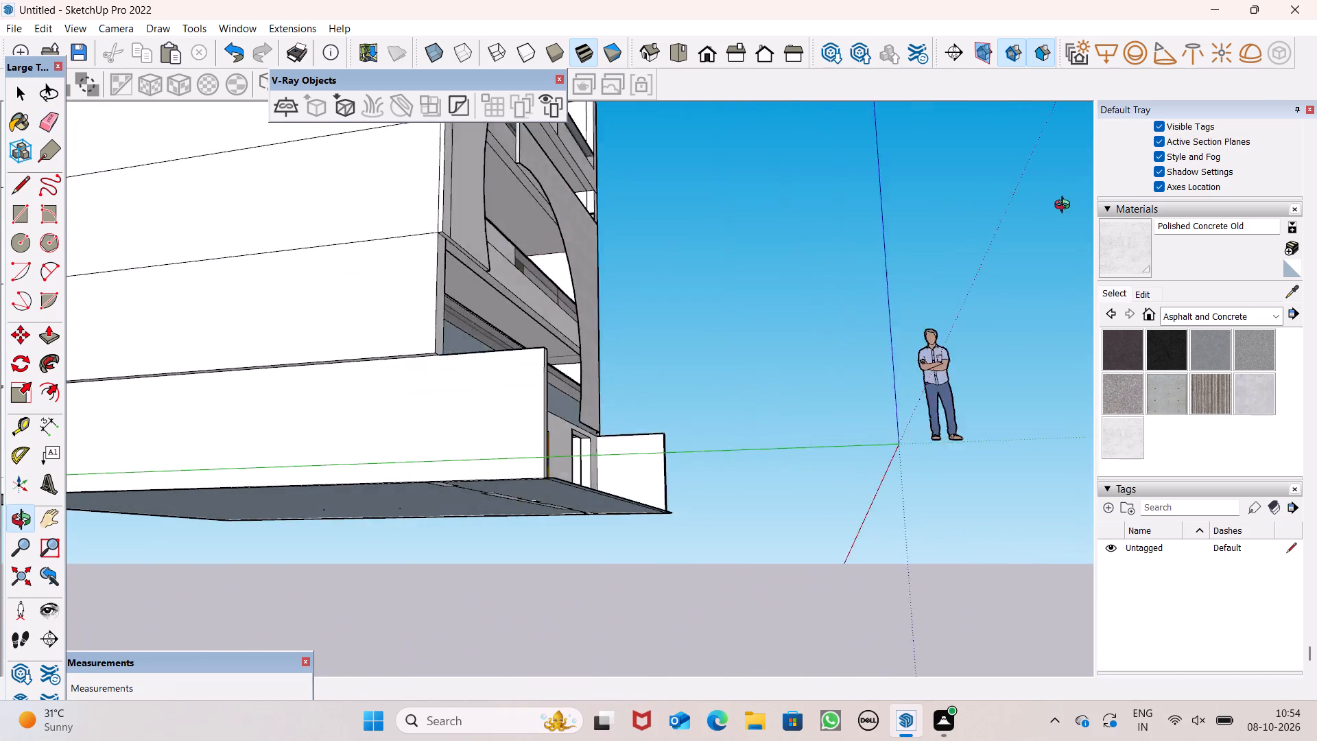
middle_click_drag(1065, 207, 1088, 200)
left_click_drag(48, 346, 58, 343)
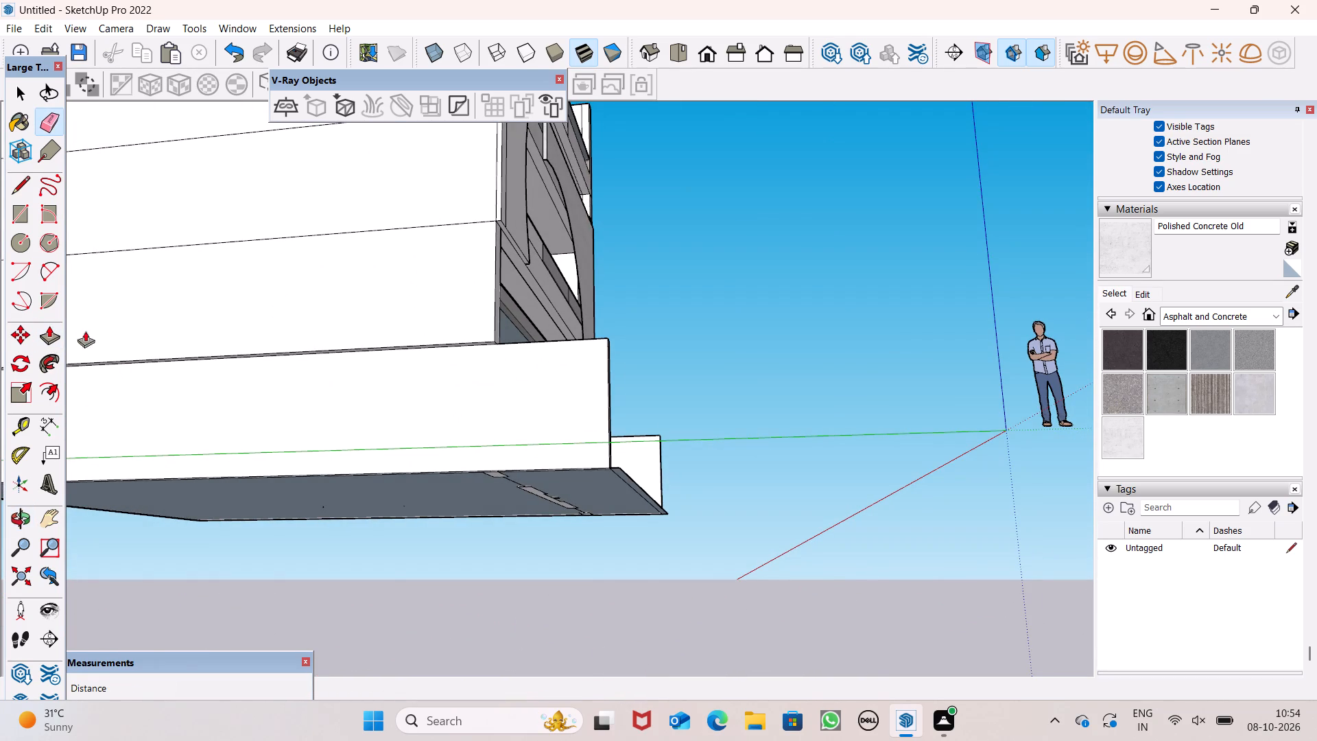
scroll(514, 222, "up", 6)
middle_click_drag(634, 274, 631, 265)
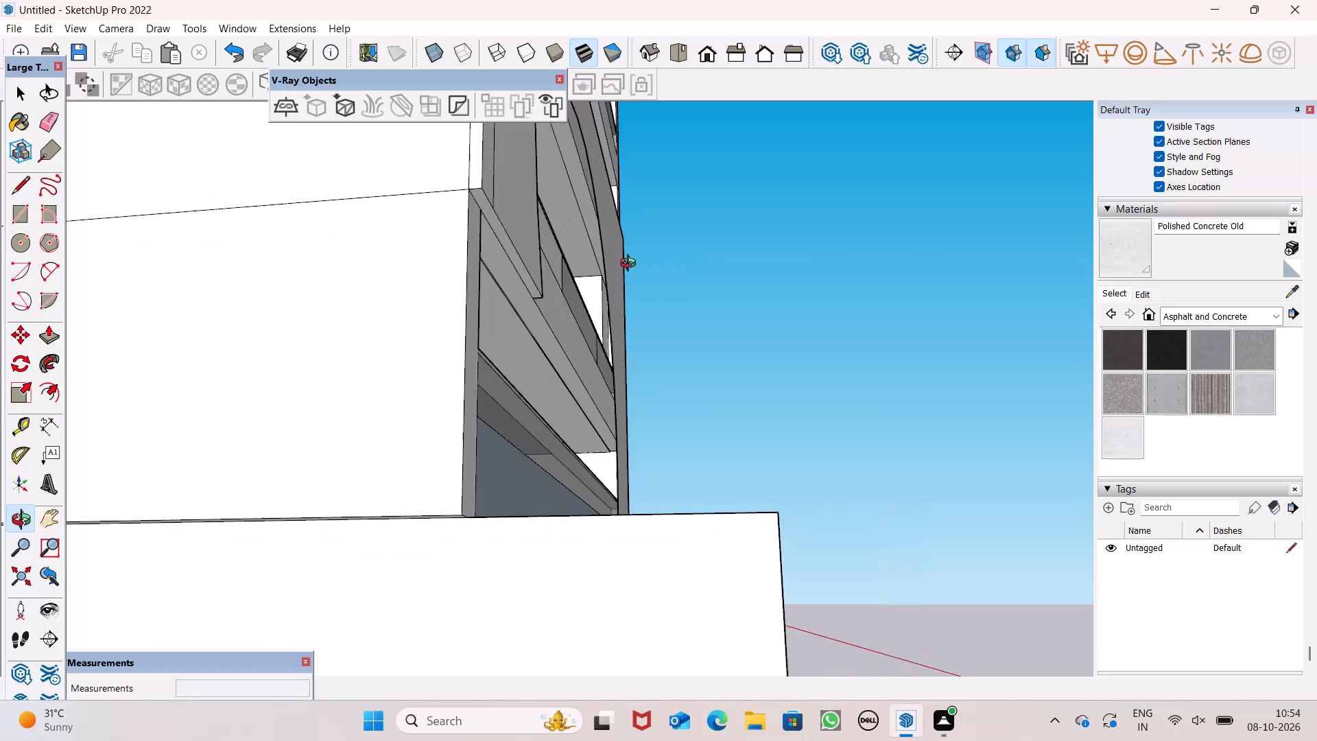
middle_click_drag(631, 265, 631, 261)
scroll(572, 272, "up", 8)
middle_click_drag(637, 435, 663, 522)
left_click_drag(691, 484, 679, 481)
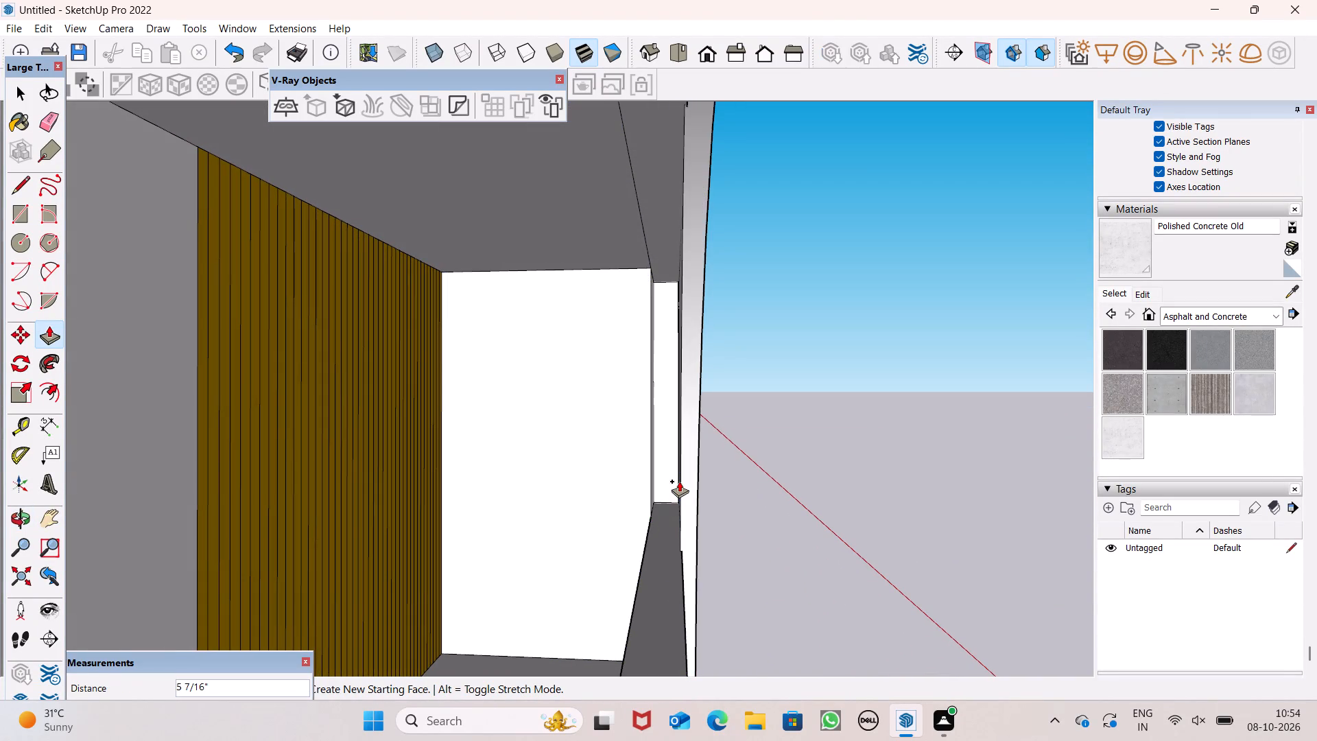
left_click_drag(679, 481, 683, 478)
key("5")
key("shift+quotedbl")
key("Return")
scroll(685, 404, "down", 7)
key("space")
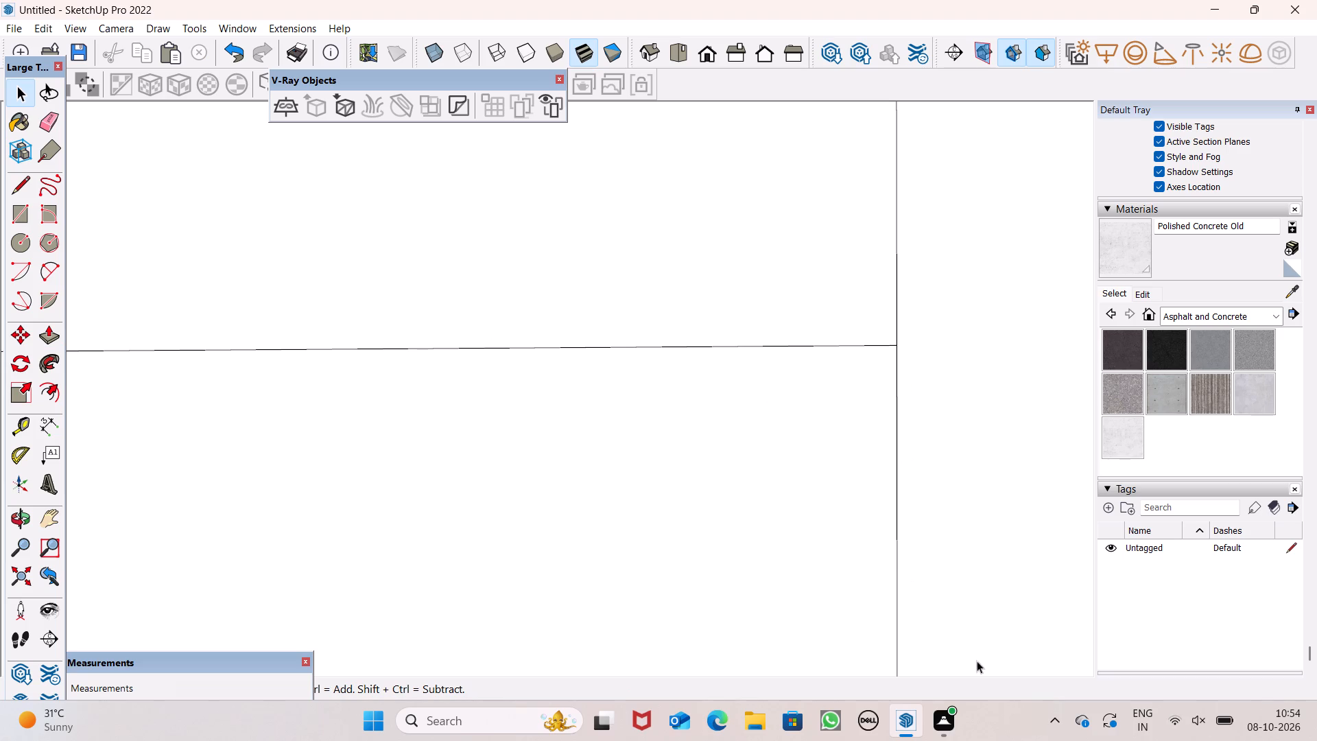
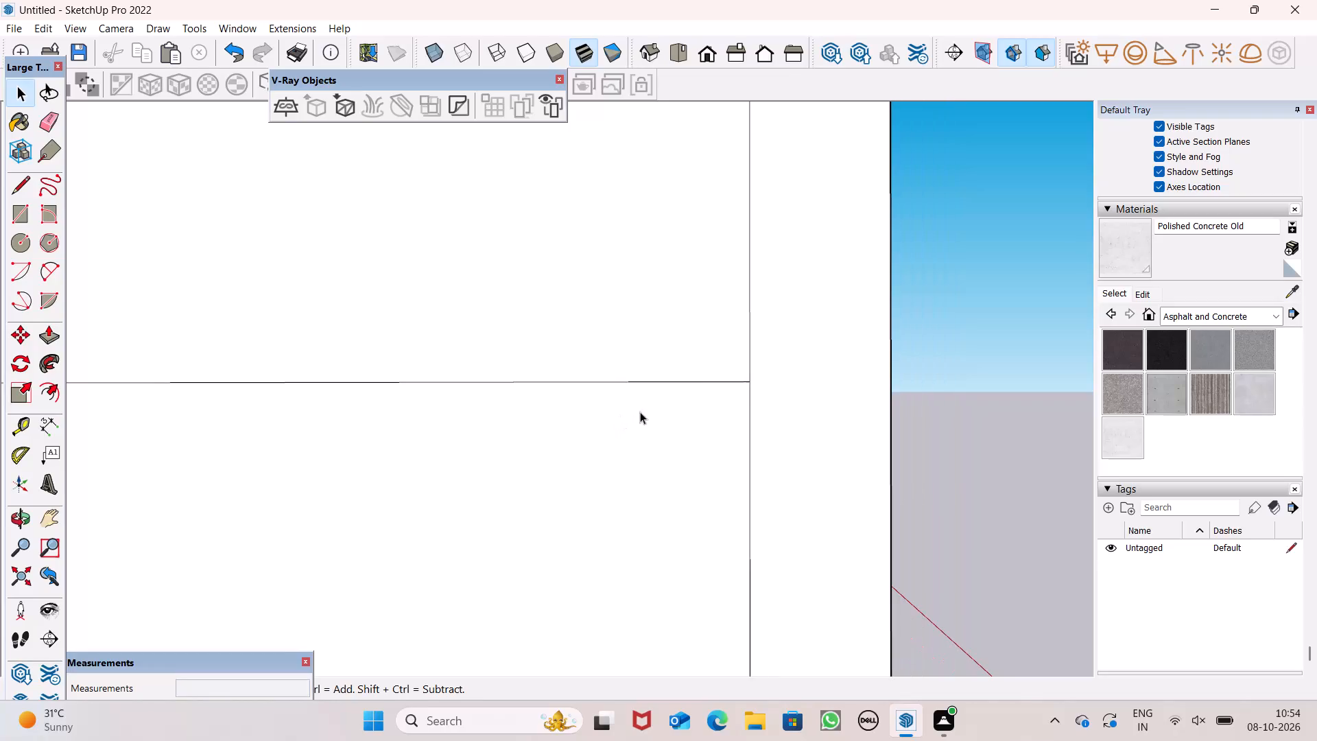
Switch to the standard front view and examine the whole facade with its curved panel and balconies.
scroll(774, 426, "down", 1)
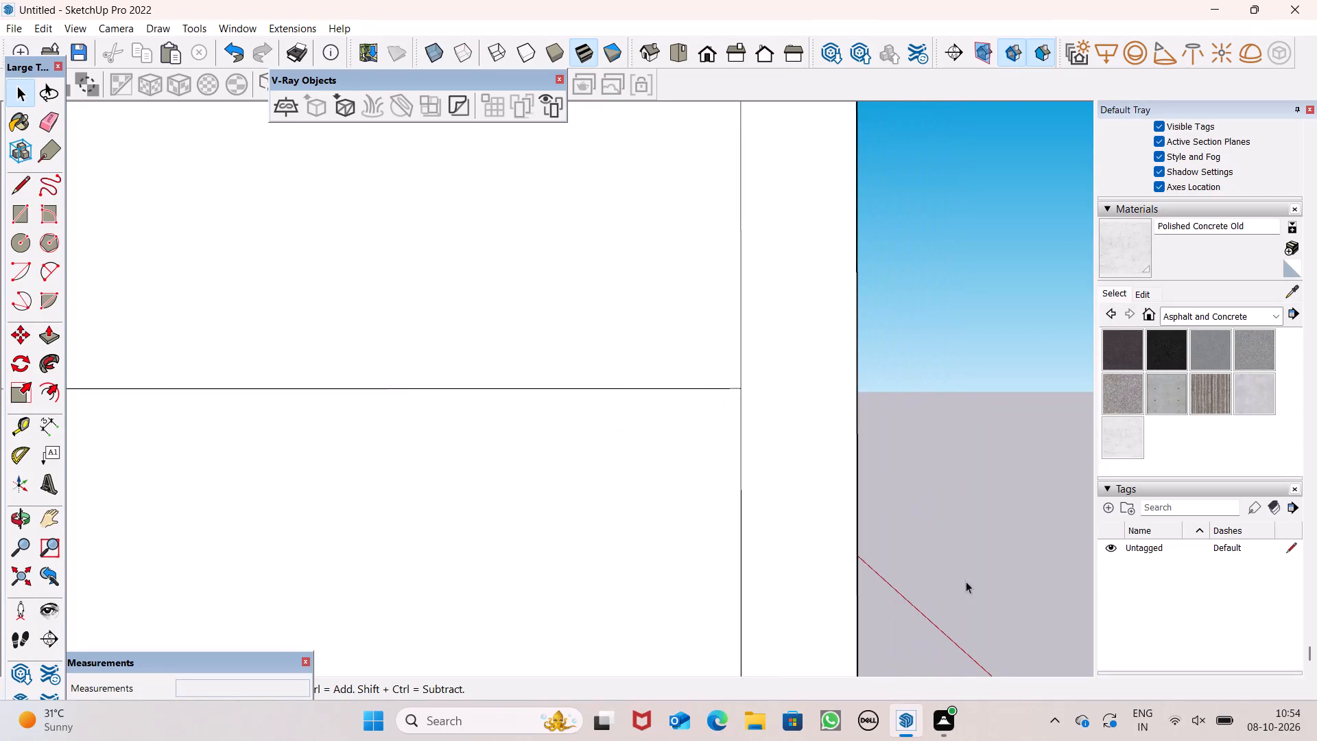
scroll(961, 595, "down", 6)
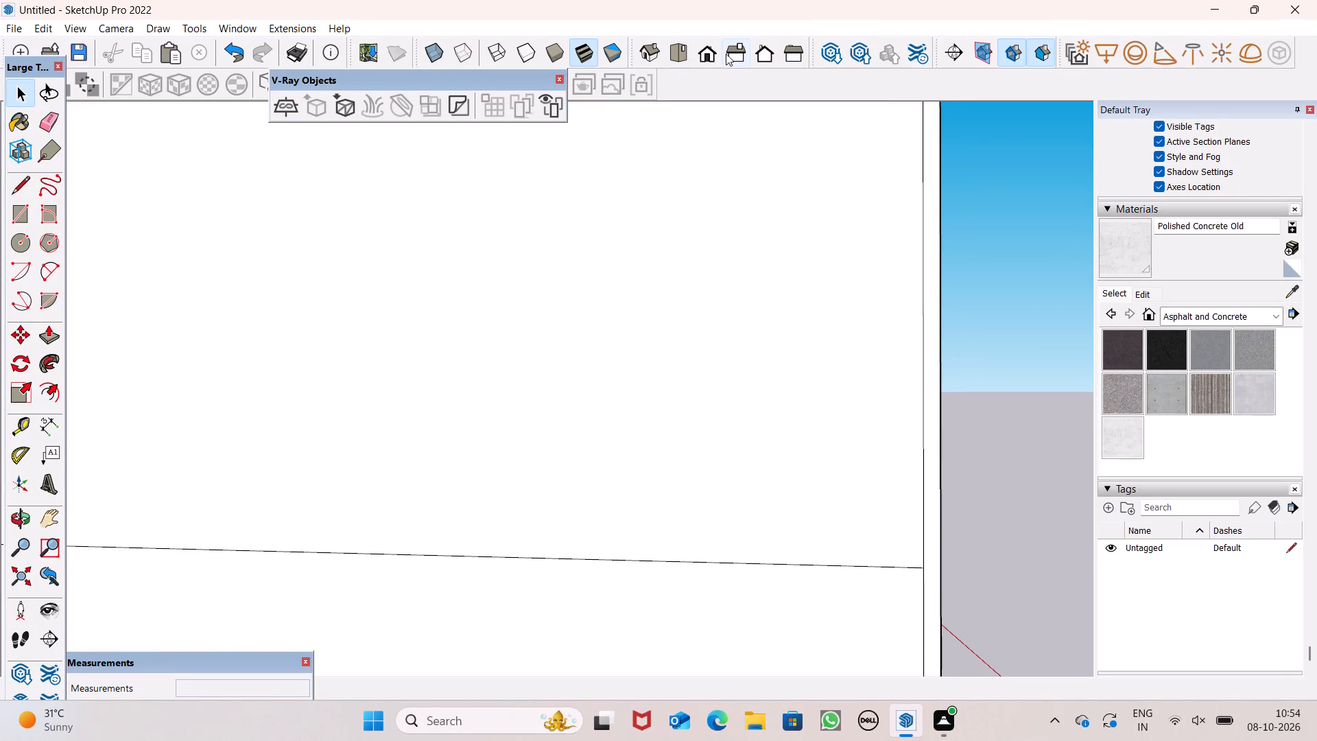
left_click(709, 54)
scroll(741, 117, "down", 3)
scroll(753, 150, "up", 1)
scroll(744, 165, "down", 1)
scroll(739, 220, "down", 2)
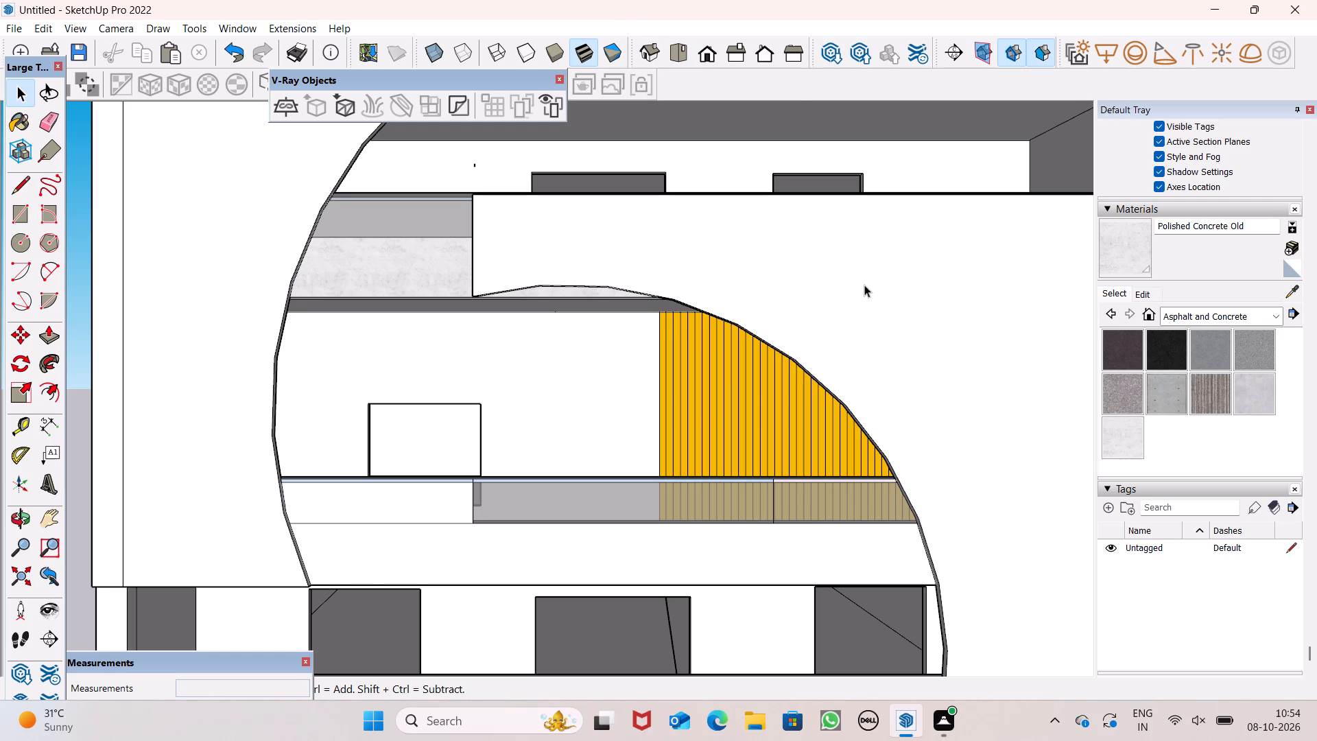
scroll(901, 268, "down", 2)
scroll(671, 265, "down", 6)
scroll(493, 258, "down", 3)
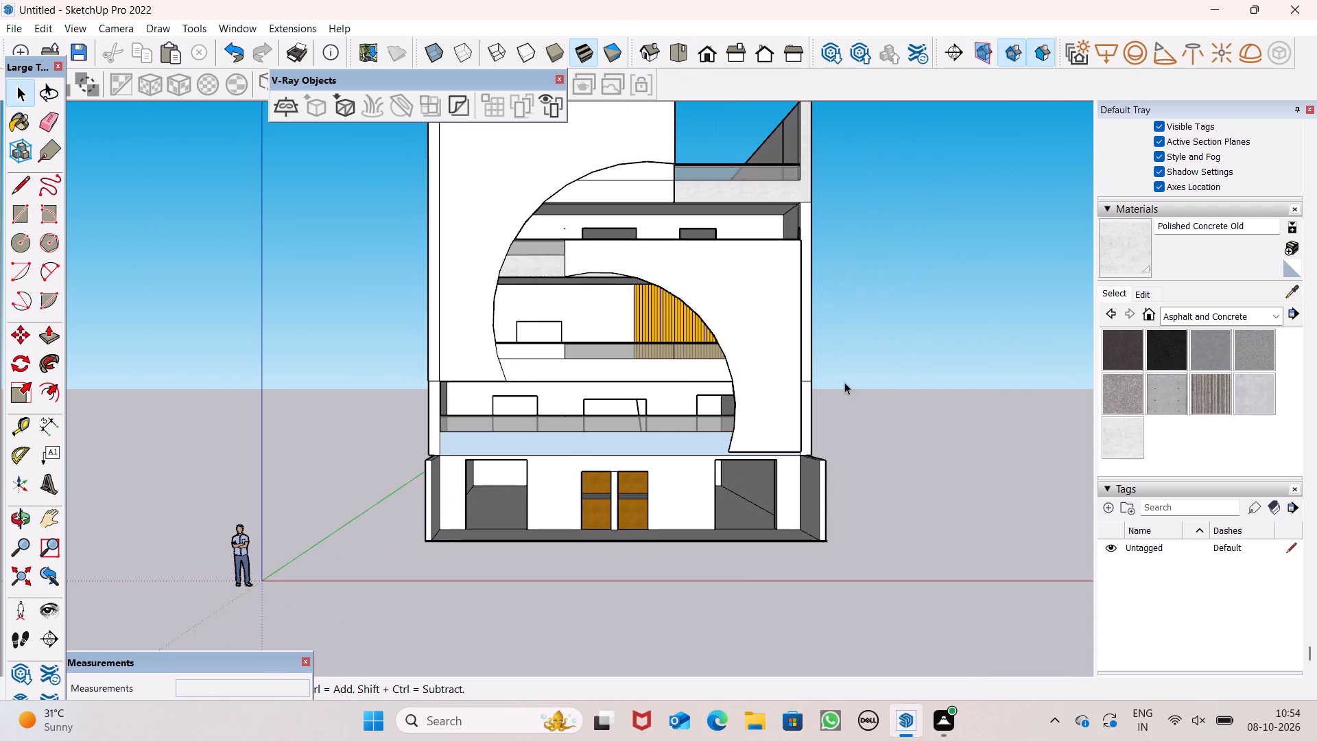
middle_click_drag(841, 392, 861, 460)
scroll(805, 340, "up", 2)
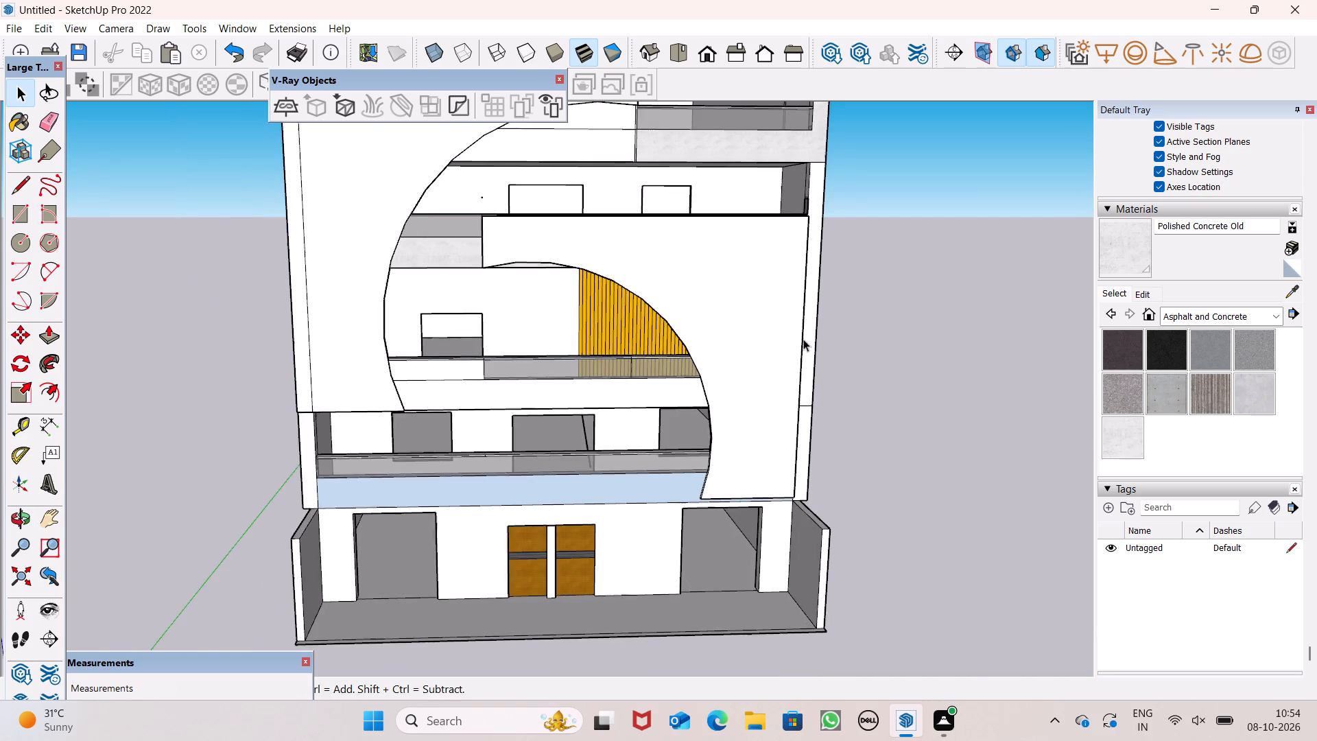
scroll(803, 339, "up", 2)
middle_click_drag(780, 395, 868, 399)
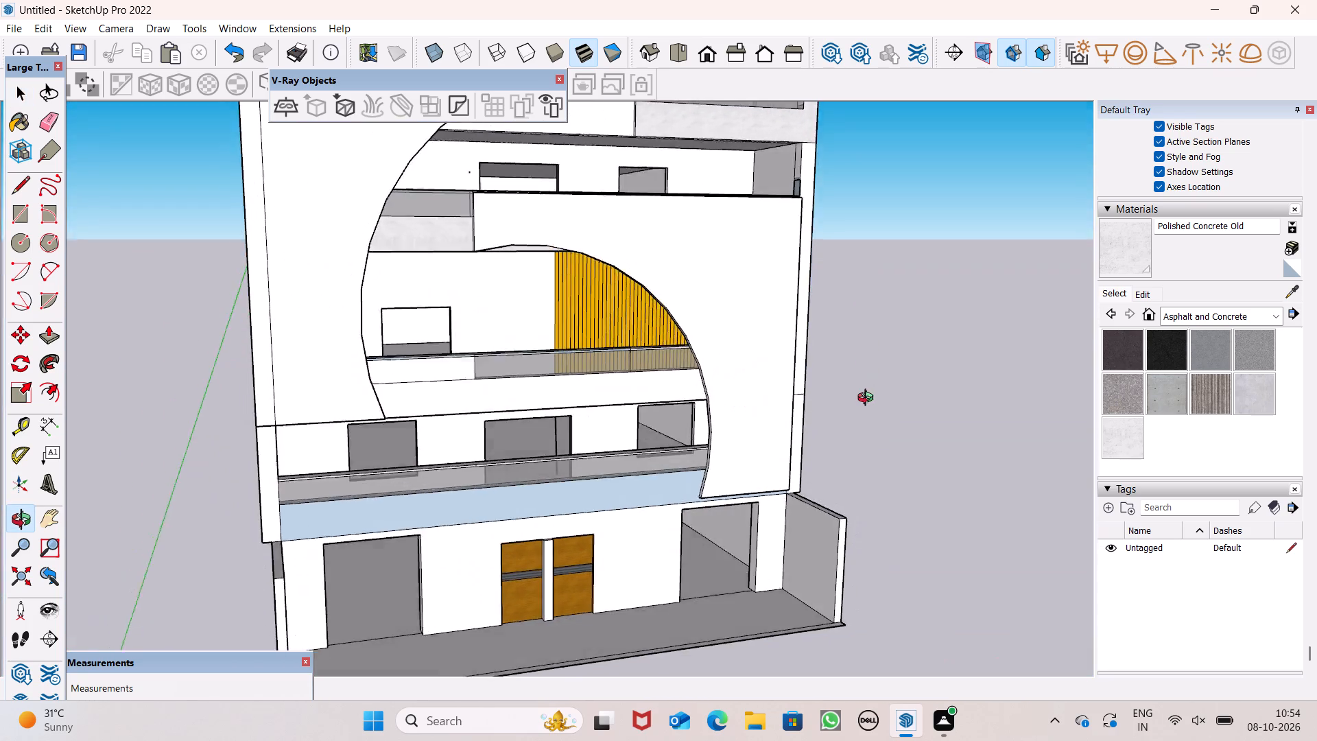
middle_click_drag(868, 399, 776, 431)
scroll(786, 439, "down", 2)
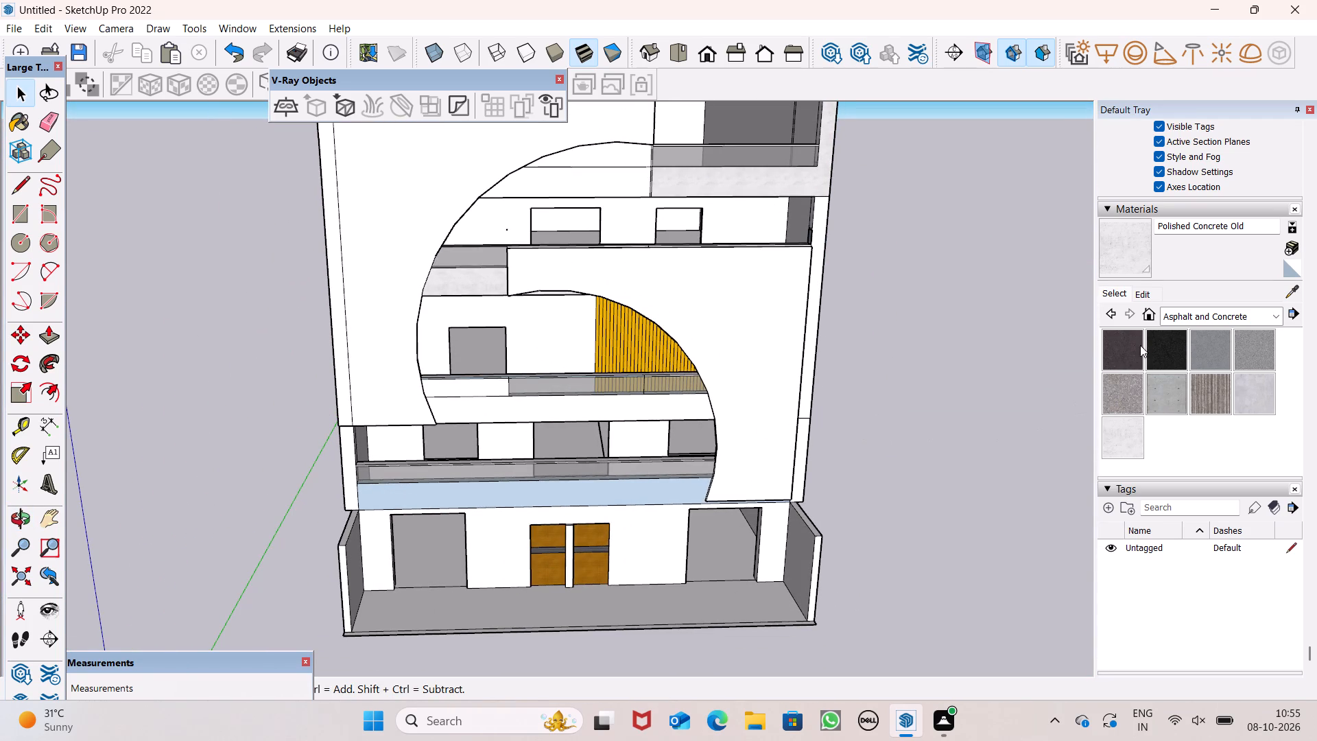
Paint the solid bands below the middle and lower balcony railings with Polished Concrete Old.
left_click(1123, 439)
scroll(638, 390, "up", 3)
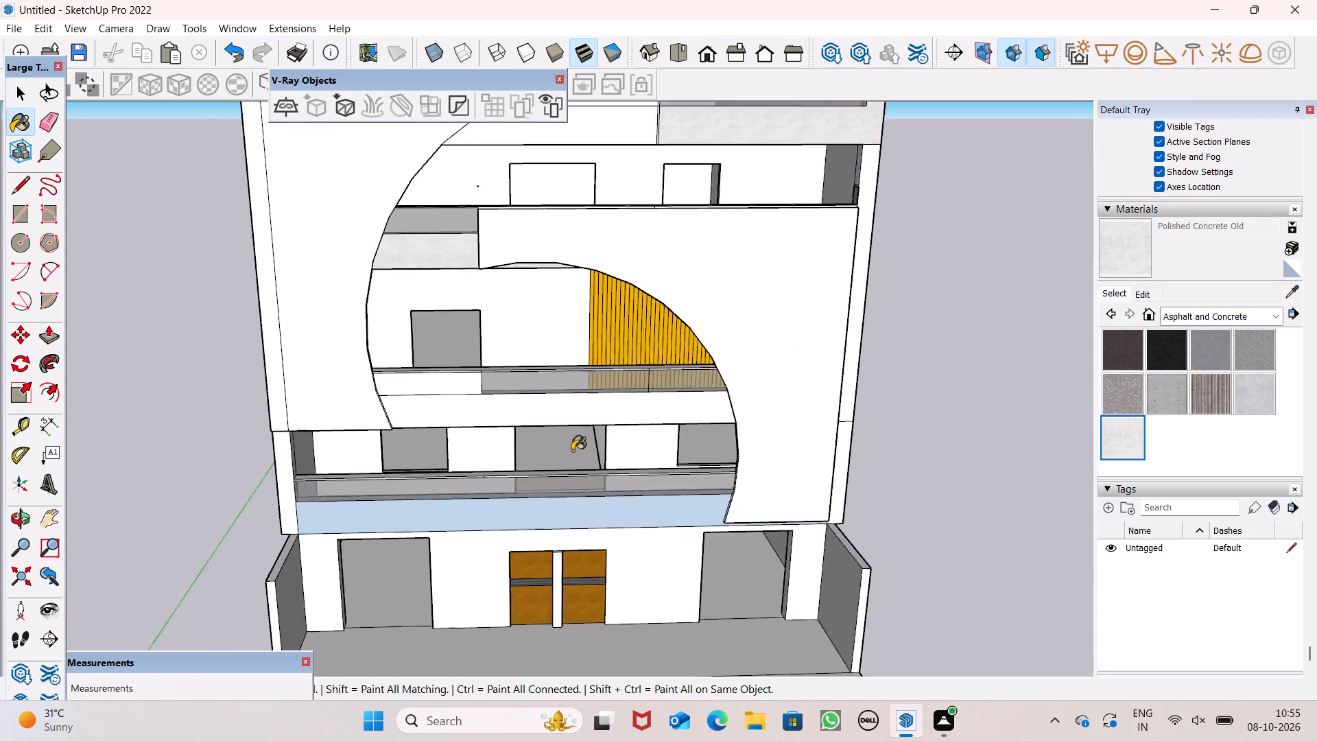
scroll(572, 451, "up", 5)
left_click(538, 357)
scroll(514, 355, "down", 5)
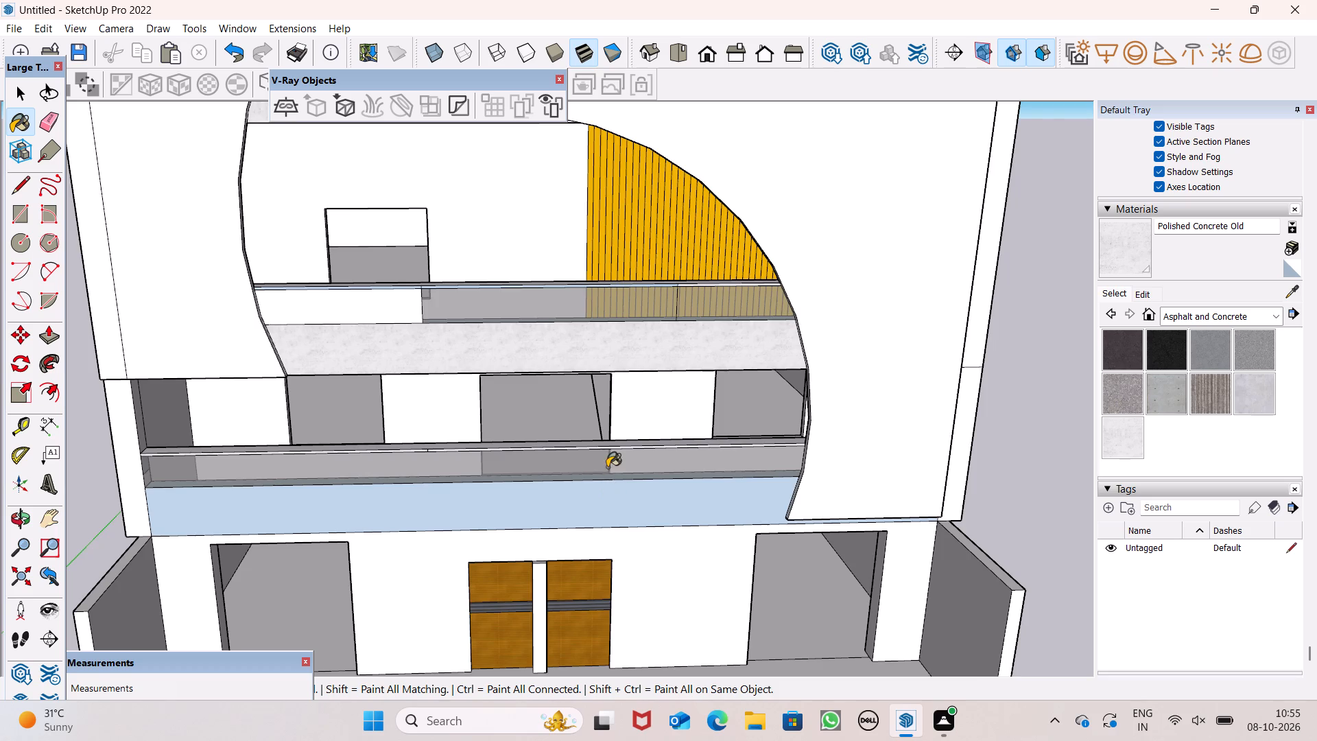
scroll(607, 467, "down", 2)
left_click(584, 500)
scroll(703, 458, "down", 2)
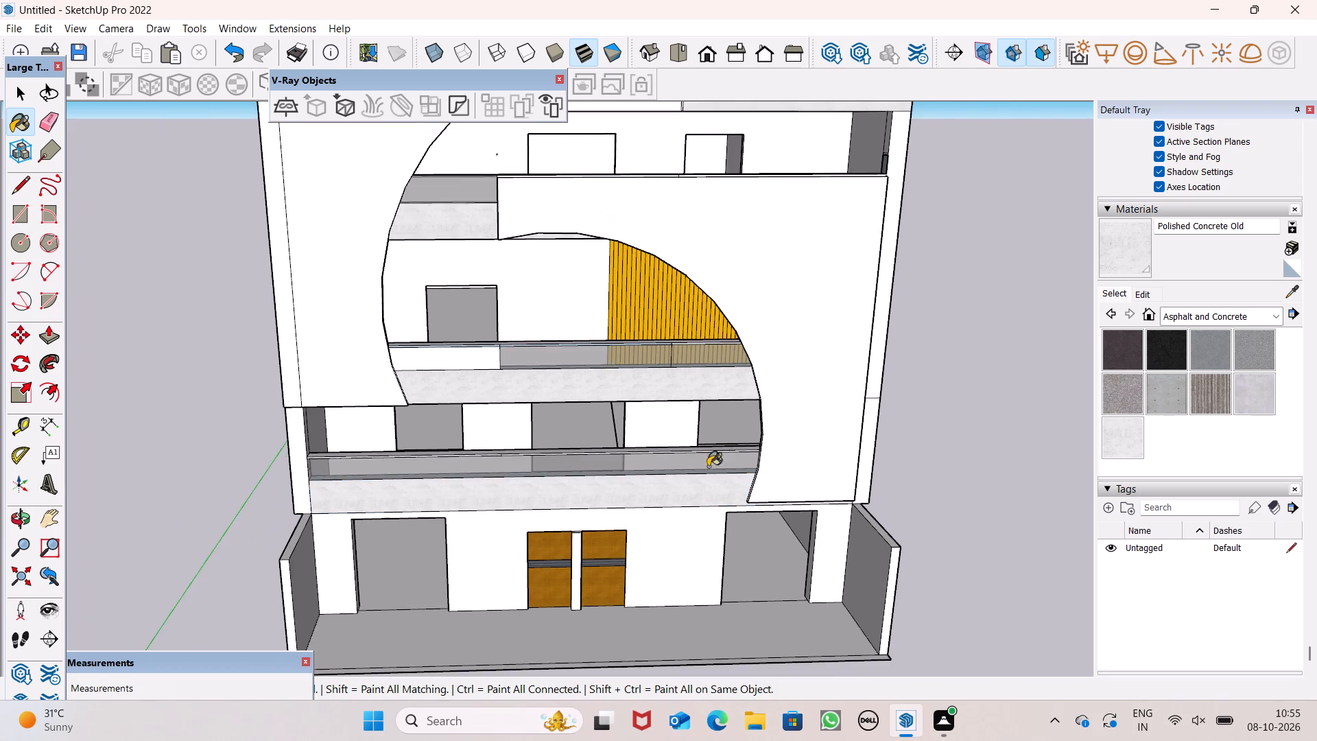
Paint the top rail of the balcony in front of the yellow slatted wall with Metal Silver from the Metal collection.
middle_click_drag(714, 473, 630, 462)
scroll(425, 564, "up", 1)
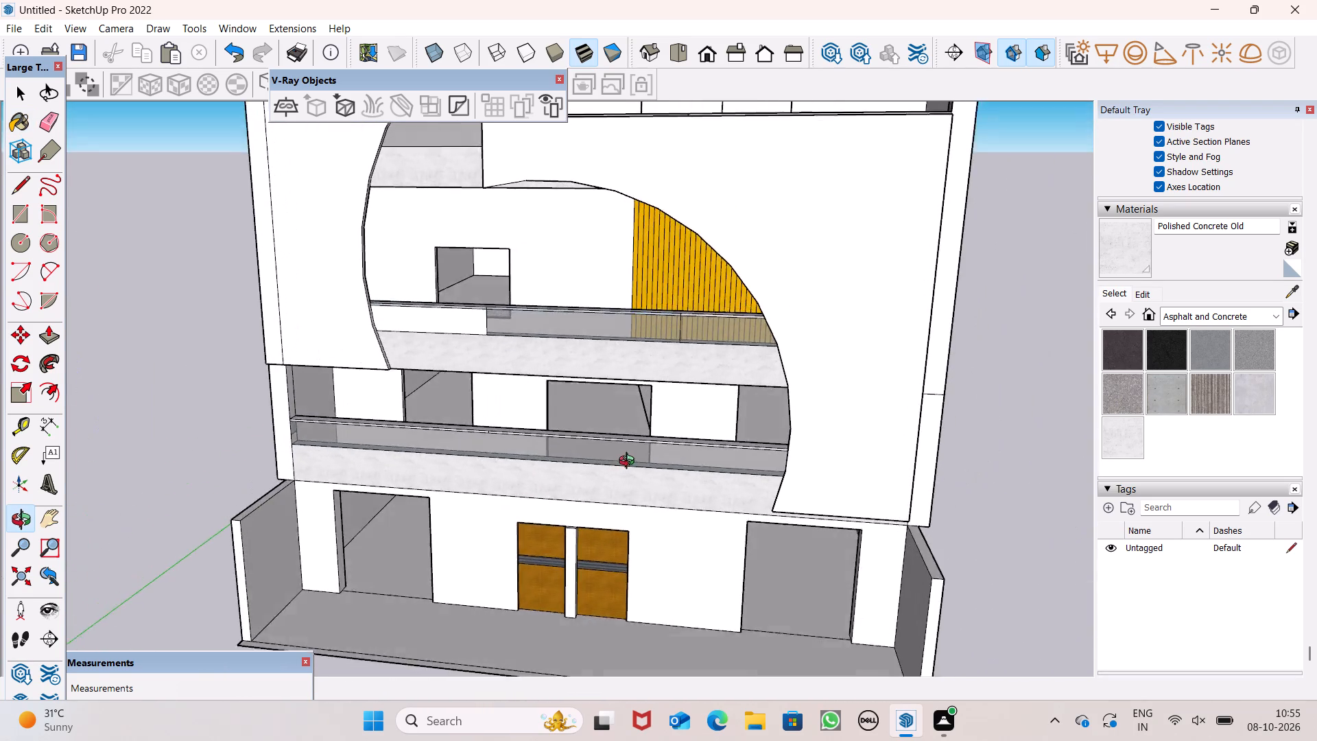
middle_click_drag(630, 462, 704, 443)
scroll(741, 344, "down", 4)
middle_click_drag(816, 384, 818, 437)
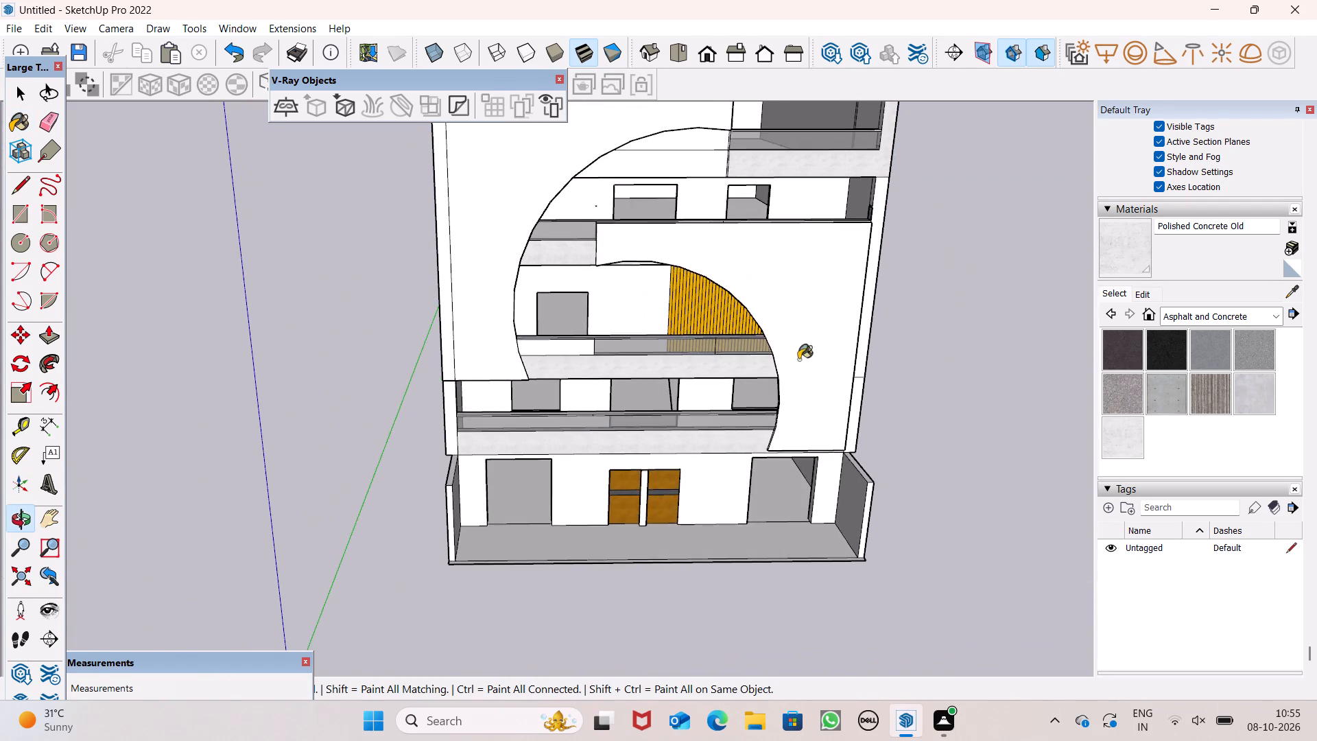
scroll(793, 334, "down", 5)
left_click(1274, 315)
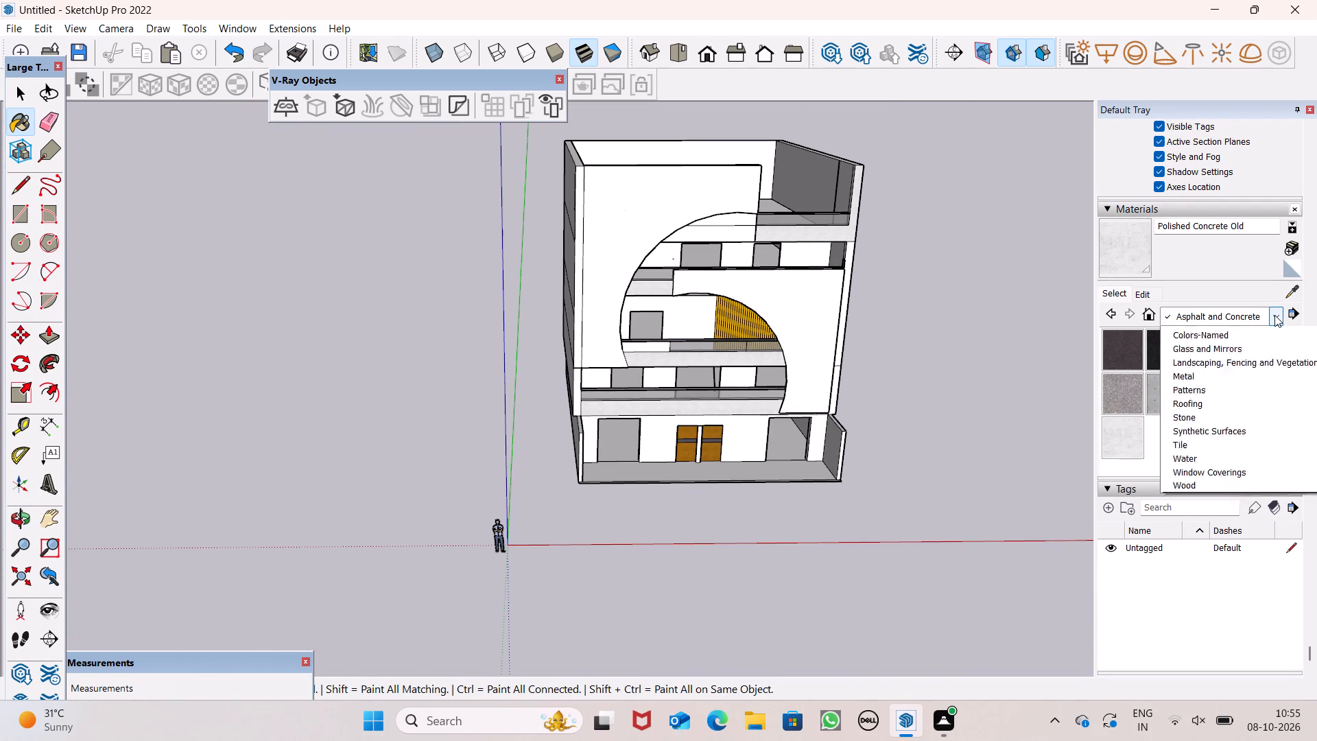
scroll(610, 346, "up", 4)
scroll(656, 353, "down", 1)
scroll(685, 360, "up", 1)
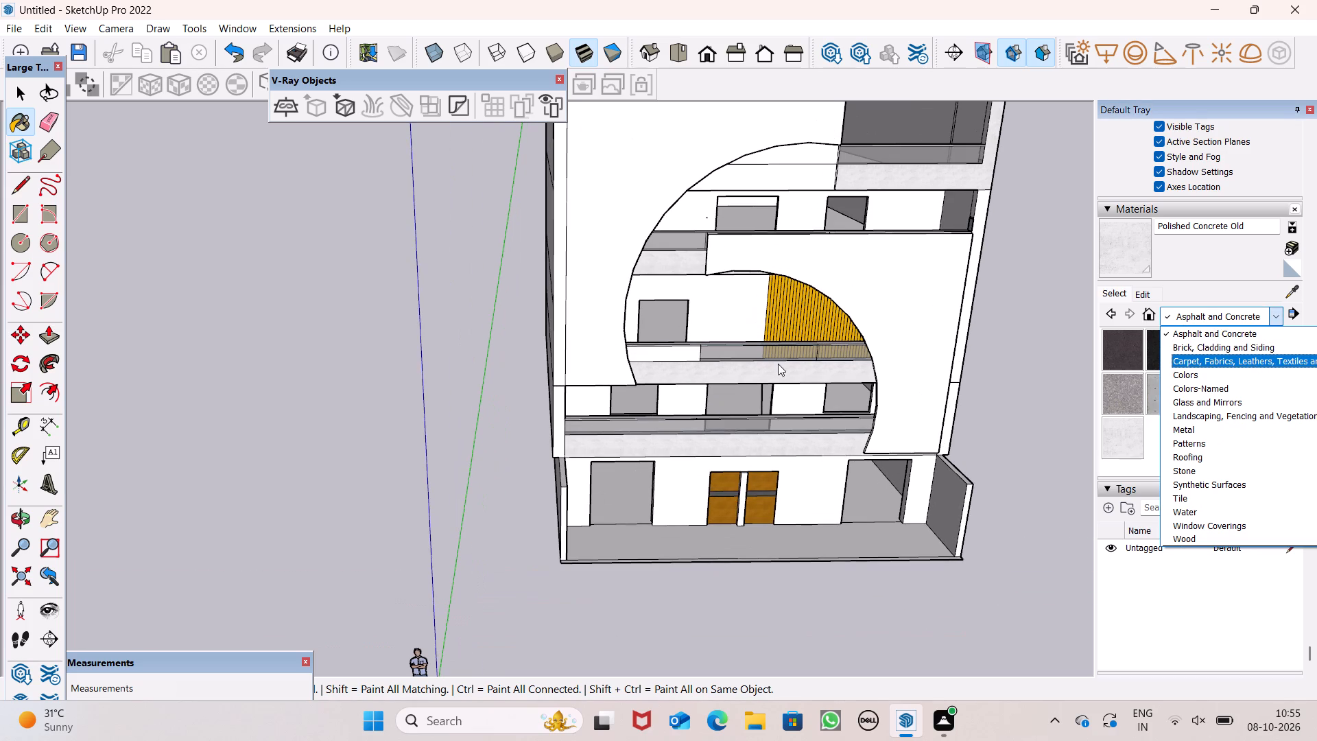
middle_click_drag(822, 520, 835, 565)
scroll(714, 312, "up", 2)
scroll(766, 357, "up", 1)
middle_click_drag(767, 357, 857, 480)
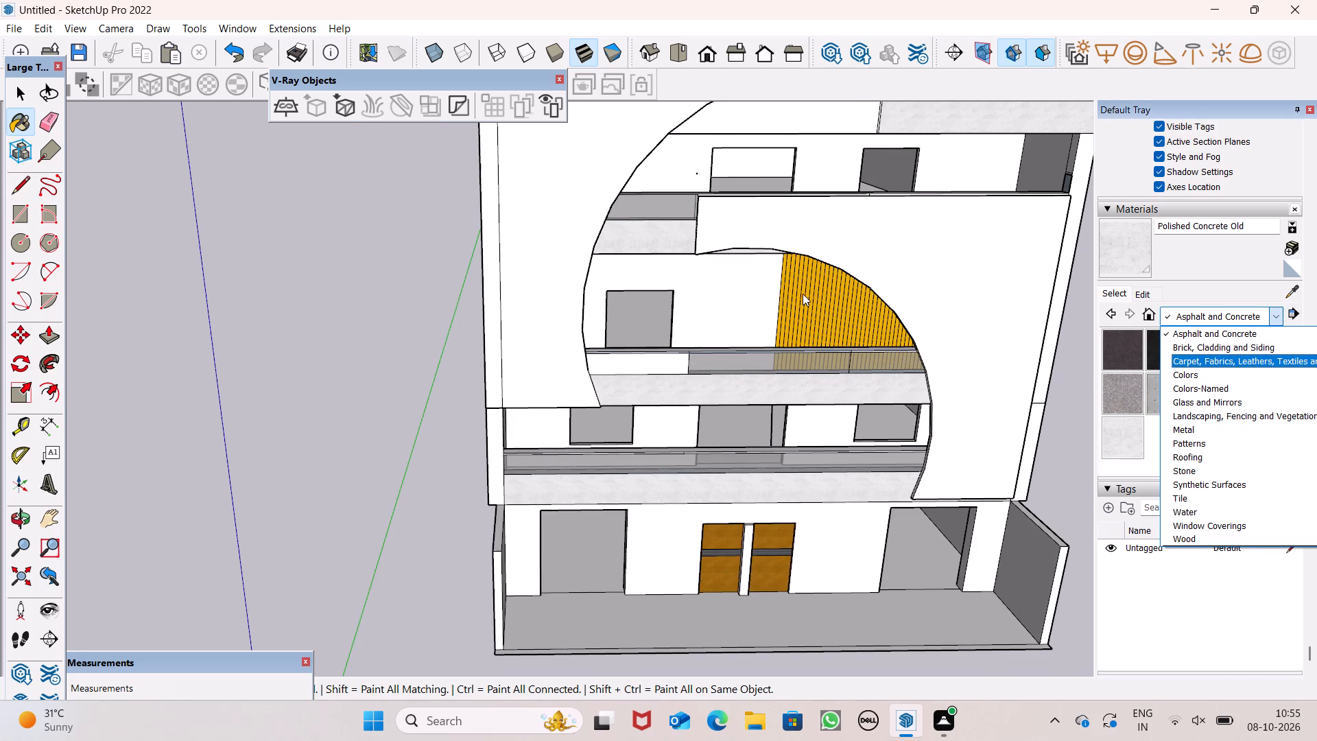
scroll(803, 294, "up", 8)
scroll(786, 462, "down", 4)
middle_click_drag(816, 473, 875, 499)
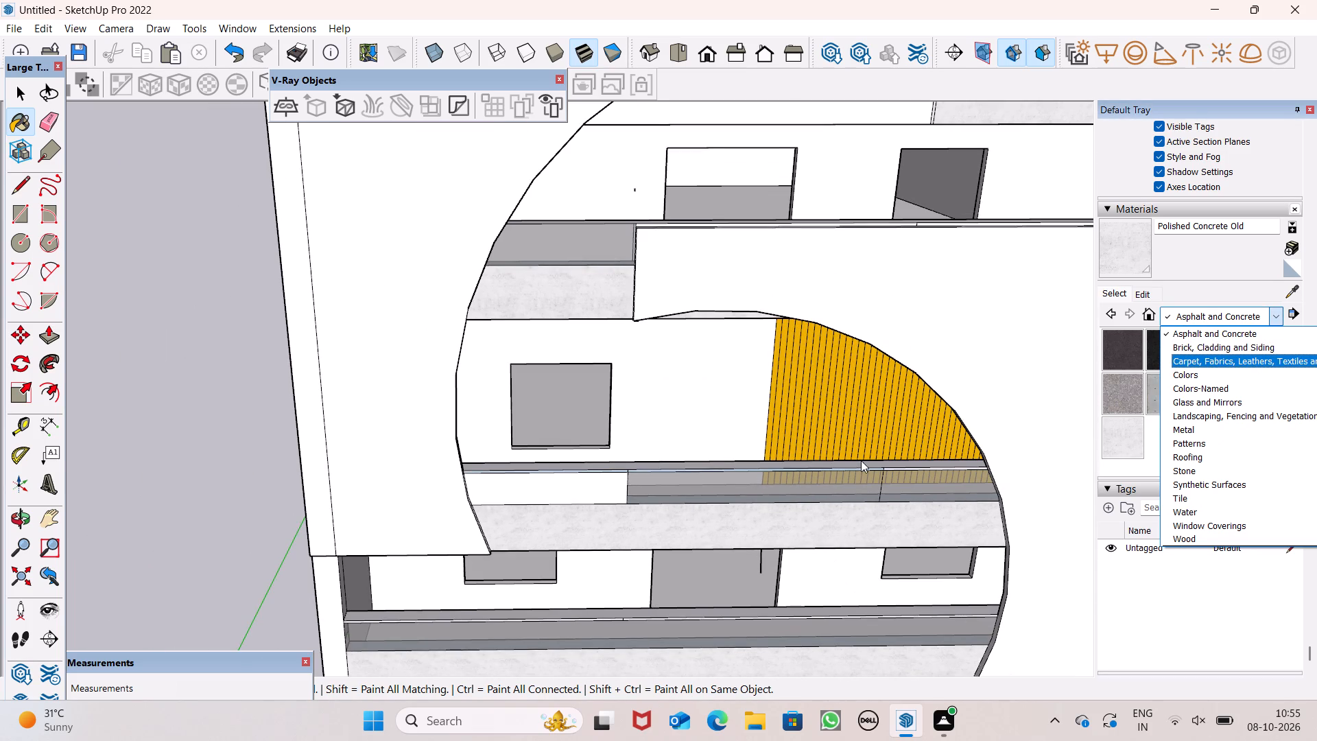
scroll(851, 469, "up", 7)
scroll(694, 393, "up", 5)
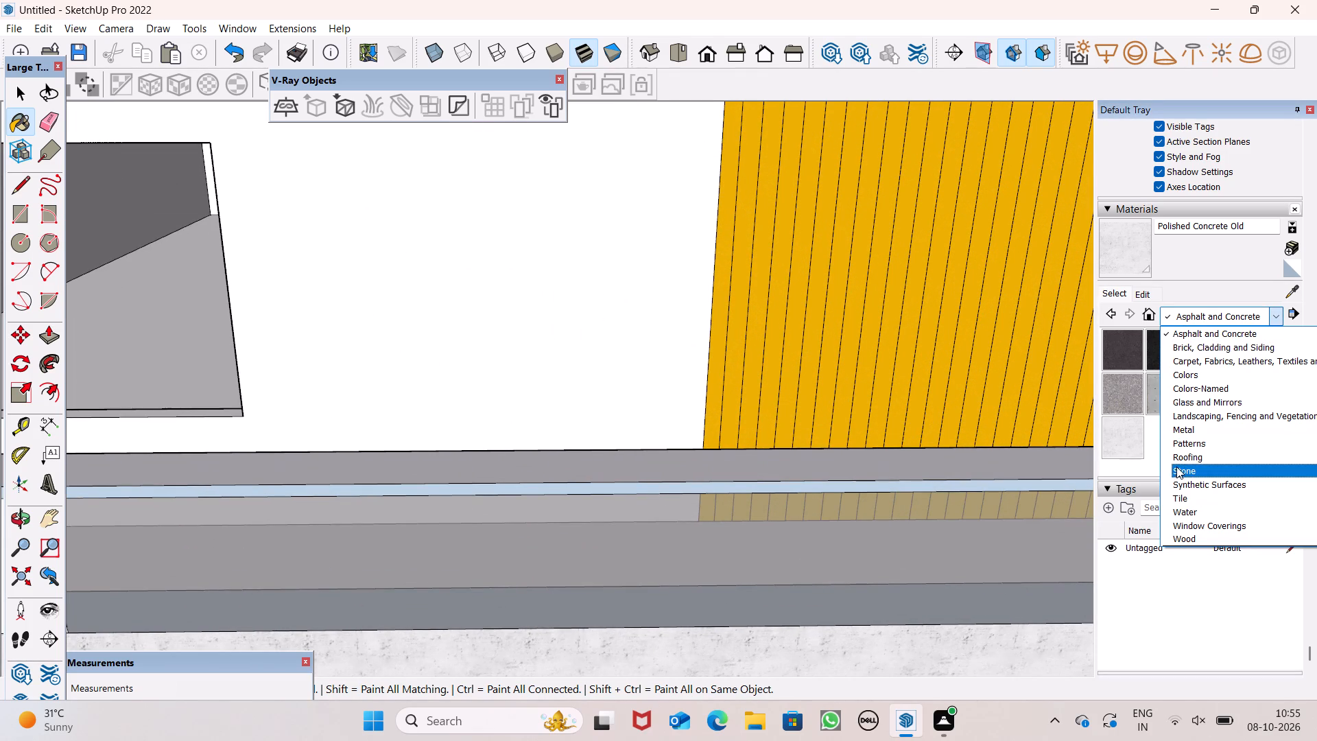
left_click(1191, 434)
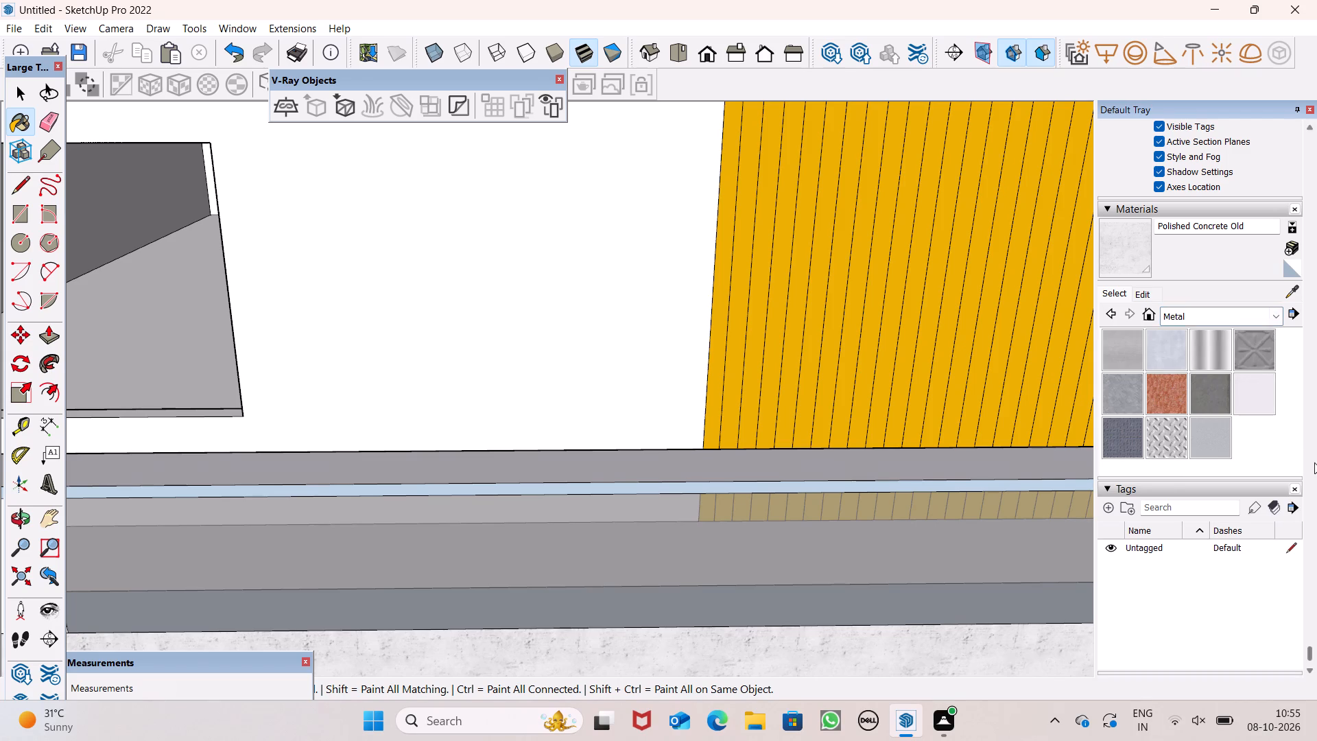
left_click(1250, 401)
scroll(590, 478, "up", 7)
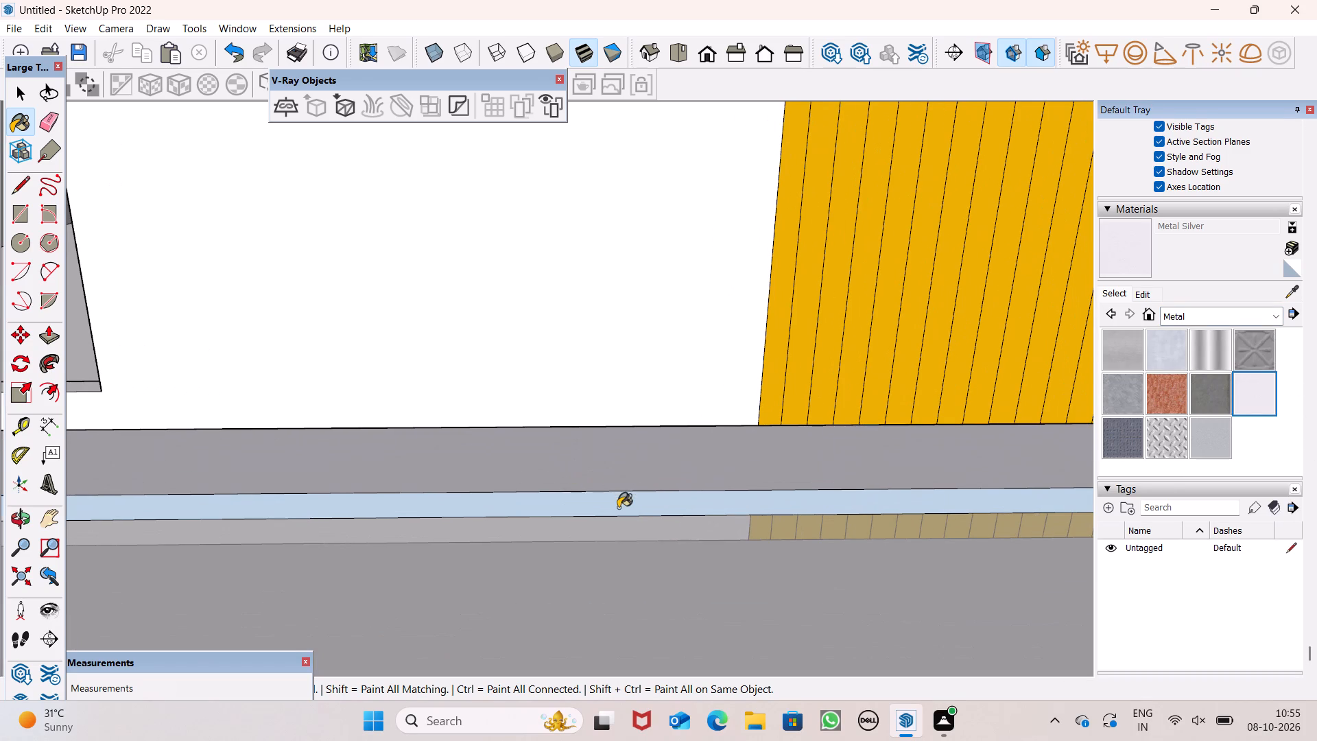
left_click_drag(619, 508, 624, 498)
left_click(645, 462)
Paint the remaining unpainted section of the same balcony's top rail, beside the curved panel, with Metal Silver.
scroll(665, 388, "down", 3)
scroll(765, 322, "down", 6)
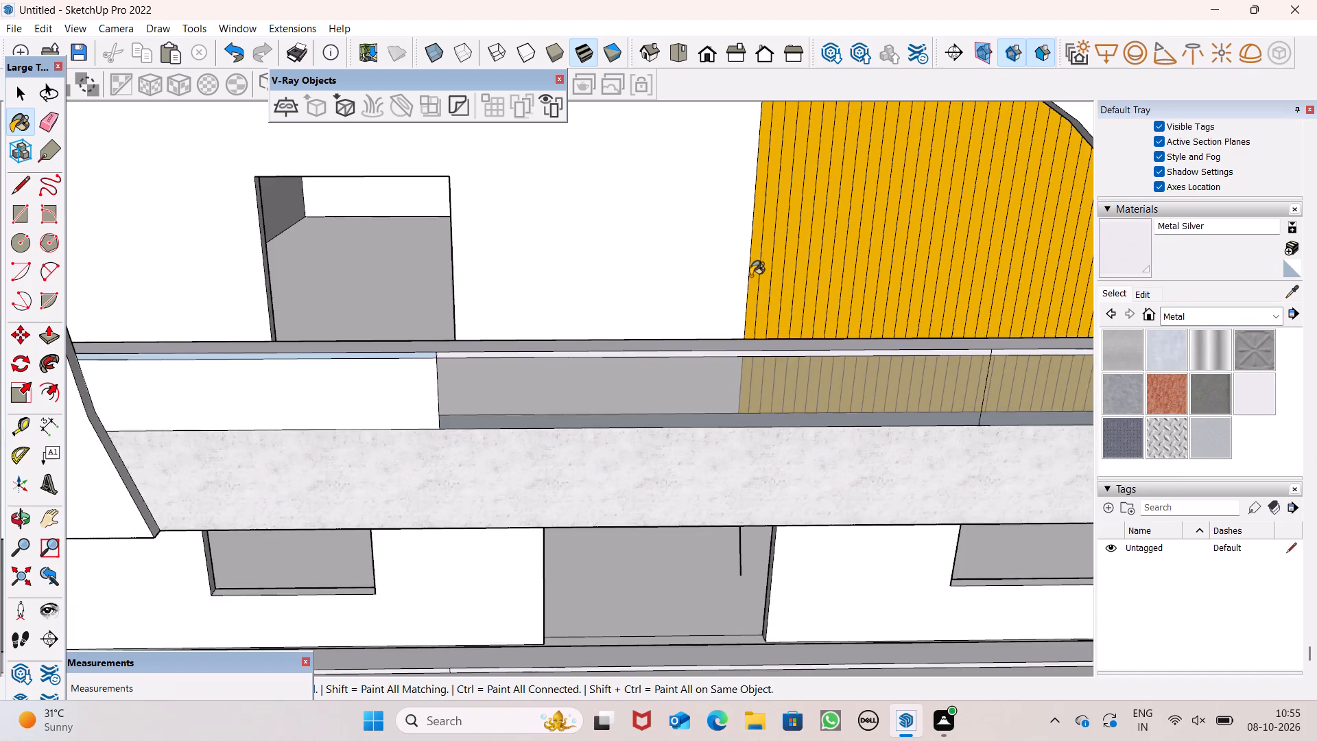
scroll(750, 276, "down", 5)
scroll(533, 340, "up", 7)
scroll(588, 353, "up", 5)
scroll(588, 353, "down", 1)
scroll(588, 353, "up", 1)
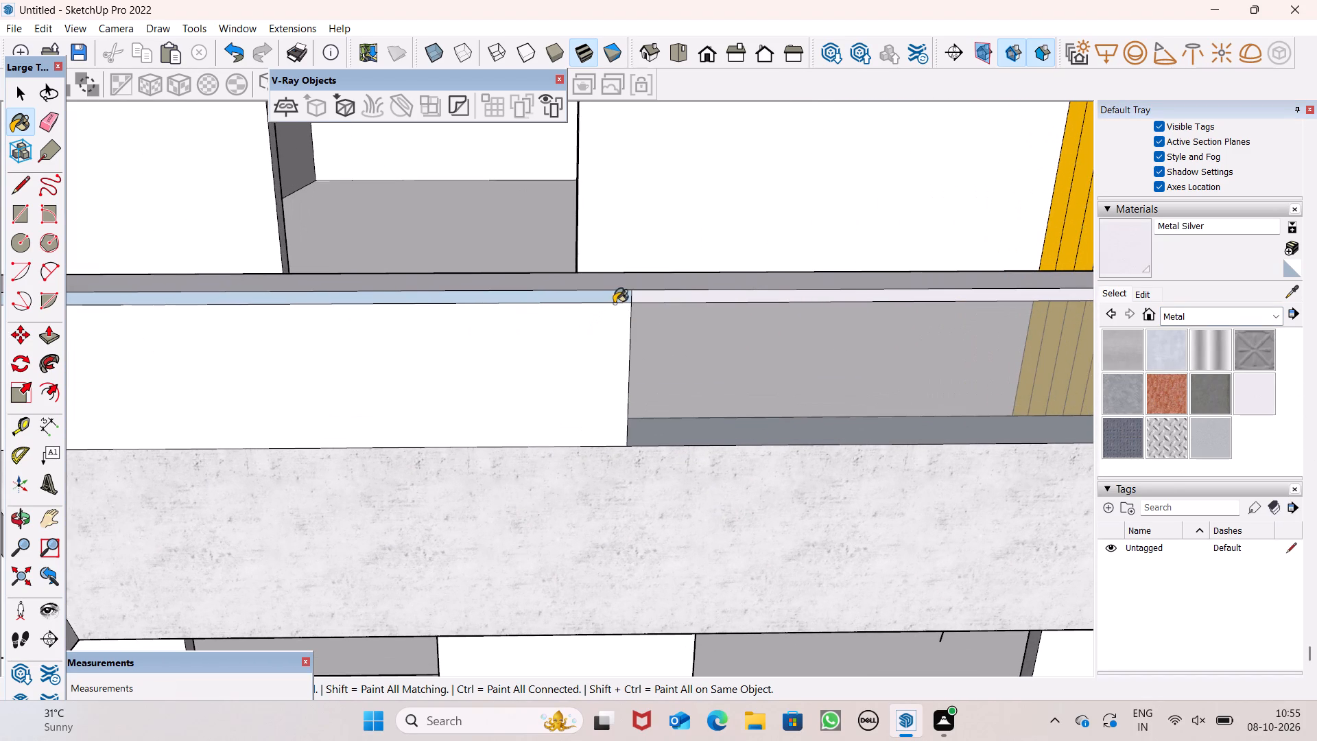
left_click(614, 303)
double_click(611, 293)
Erase the short edge dividing the upper balcony's silver top rail where the two painted sections meet.
scroll(615, 273, "down", 2)
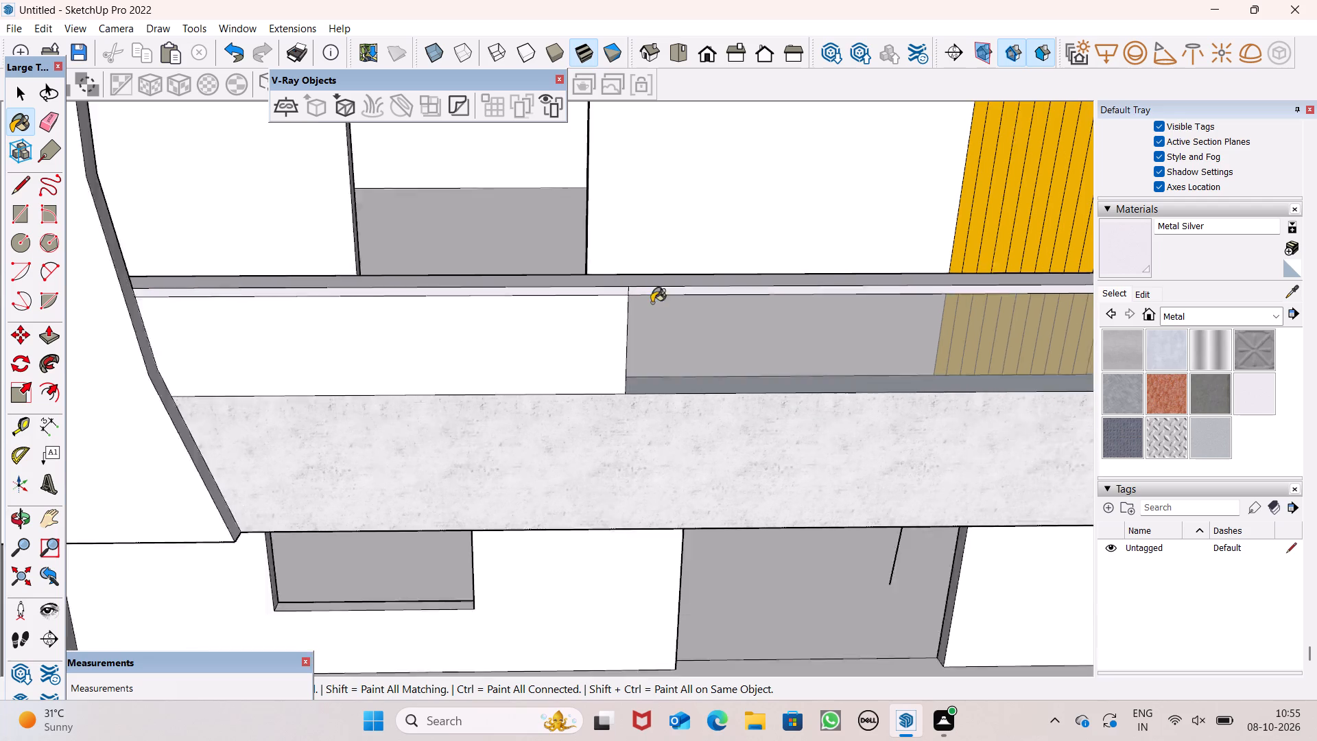
scroll(652, 303, "down", 9)
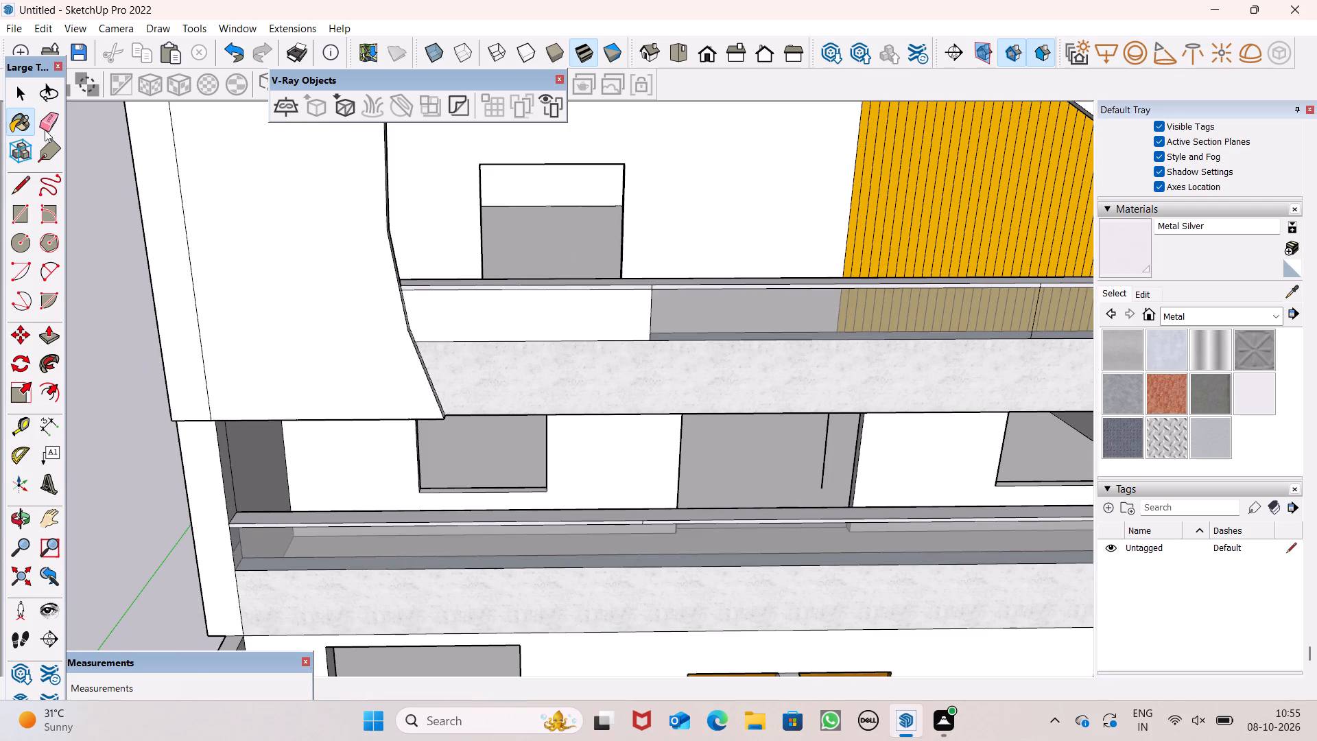
left_click(43, 125)
scroll(616, 251, "up", 6)
scroll(746, 407, "up", 3)
scroll(751, 413, "down", 1)
scroll(753, 416, "up", 2)
left_click_drag(779, 412, 772, 412)
left_click(770, 405)
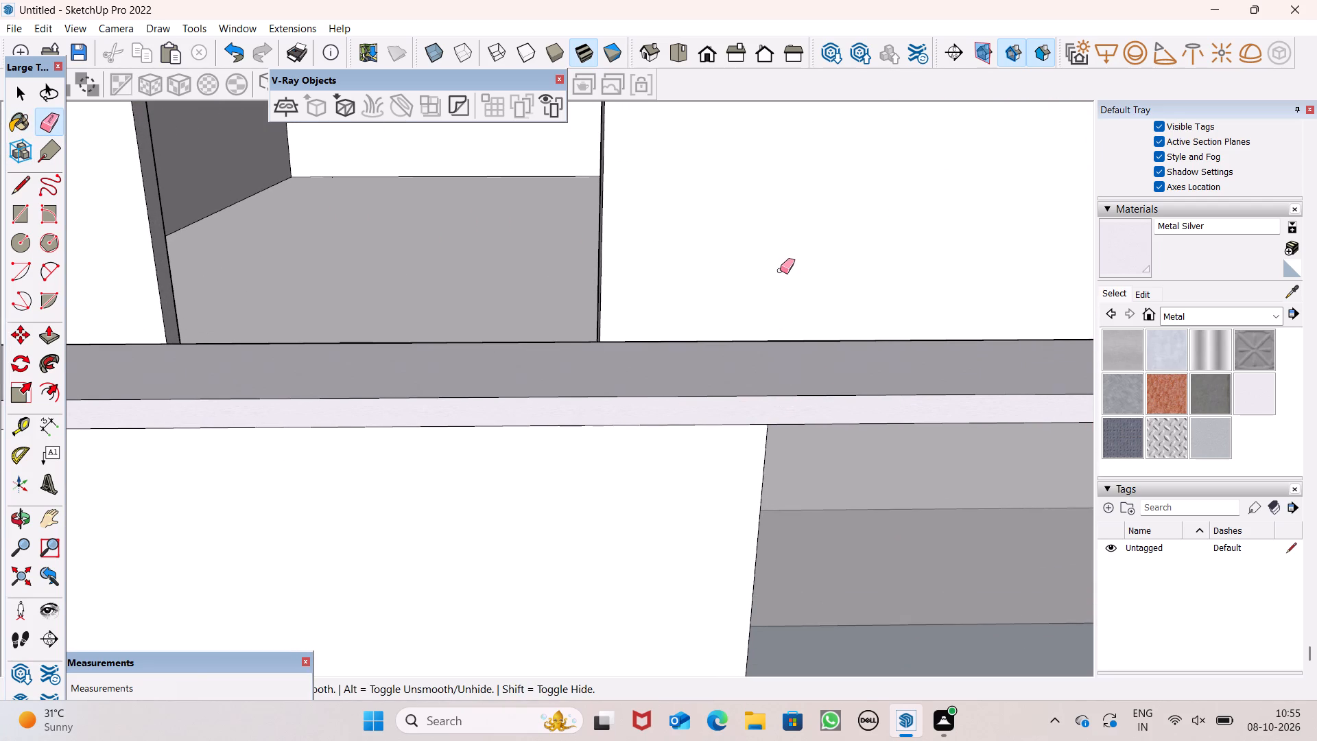
Erase the short dividing edge on the lower balcony's top rail and the stray line across the opening behind it.
scroll(780, 270, "down", 14)
scroll(533, 228, "up", 2)
scroll(655, 276, "down", 9)
scroll(748, 371, "up", 10)
scroll(489, 345, "up", 13)
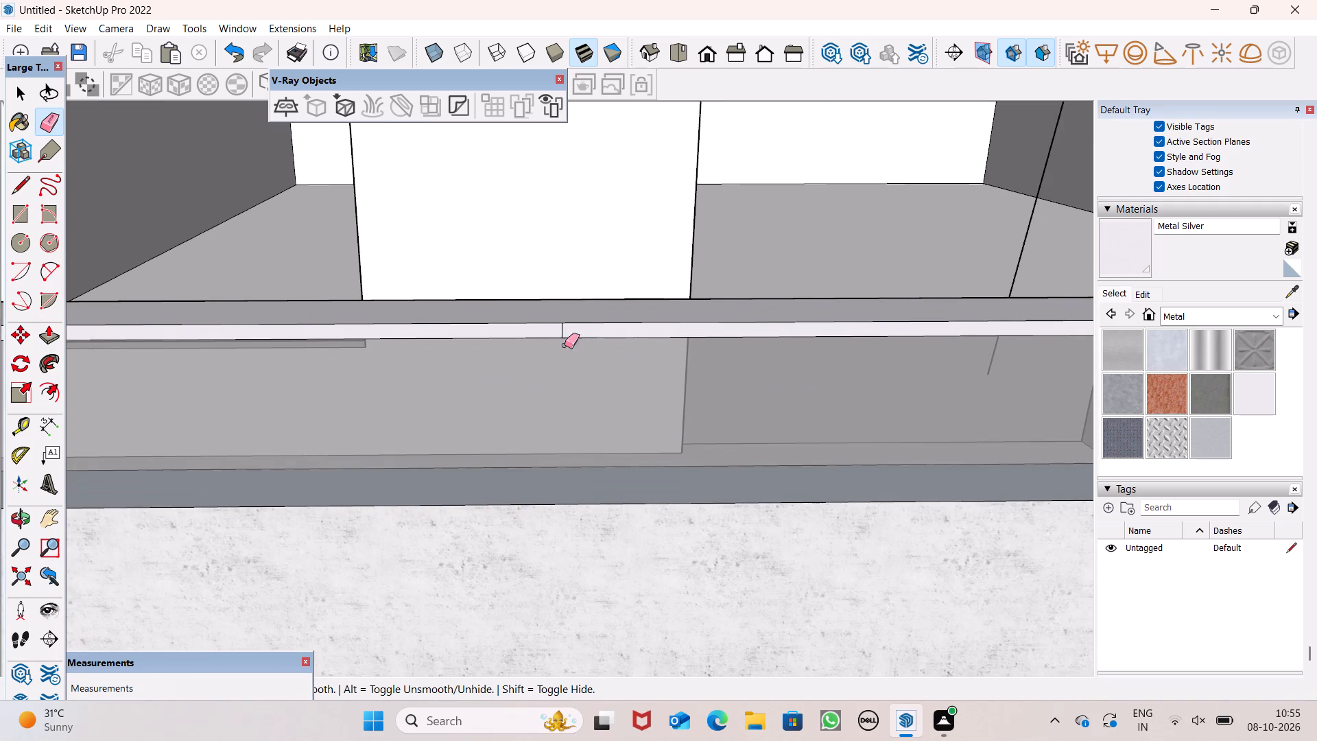
left_click_drag(565, 329, 558, 329)
left_click_drag(1035, 234, 1008, 234)
Paint the white infill section of the upper balcony's railing with Translucent Glass Gray from Glass and Mirrors.
scroll(834, 312, "down", 4)
scroll(684, 425, "down", 11)
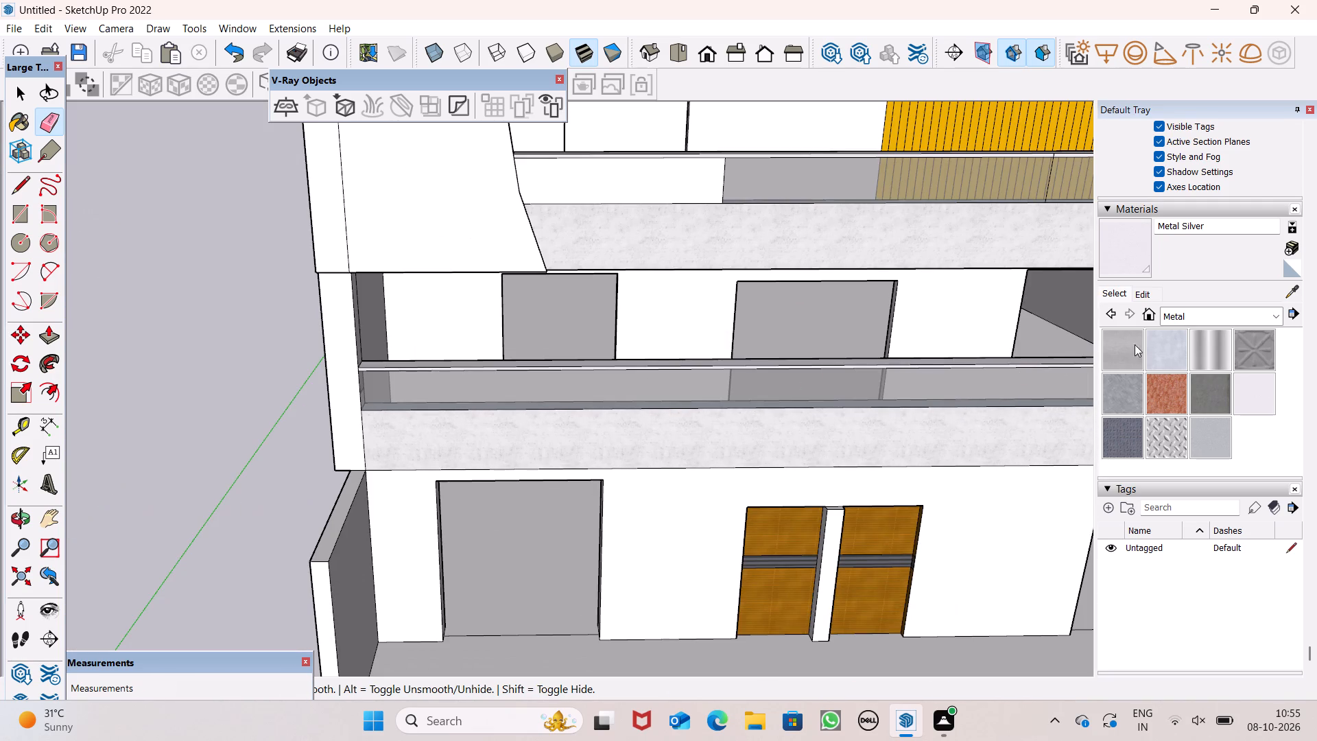
left_click(1264, 320)
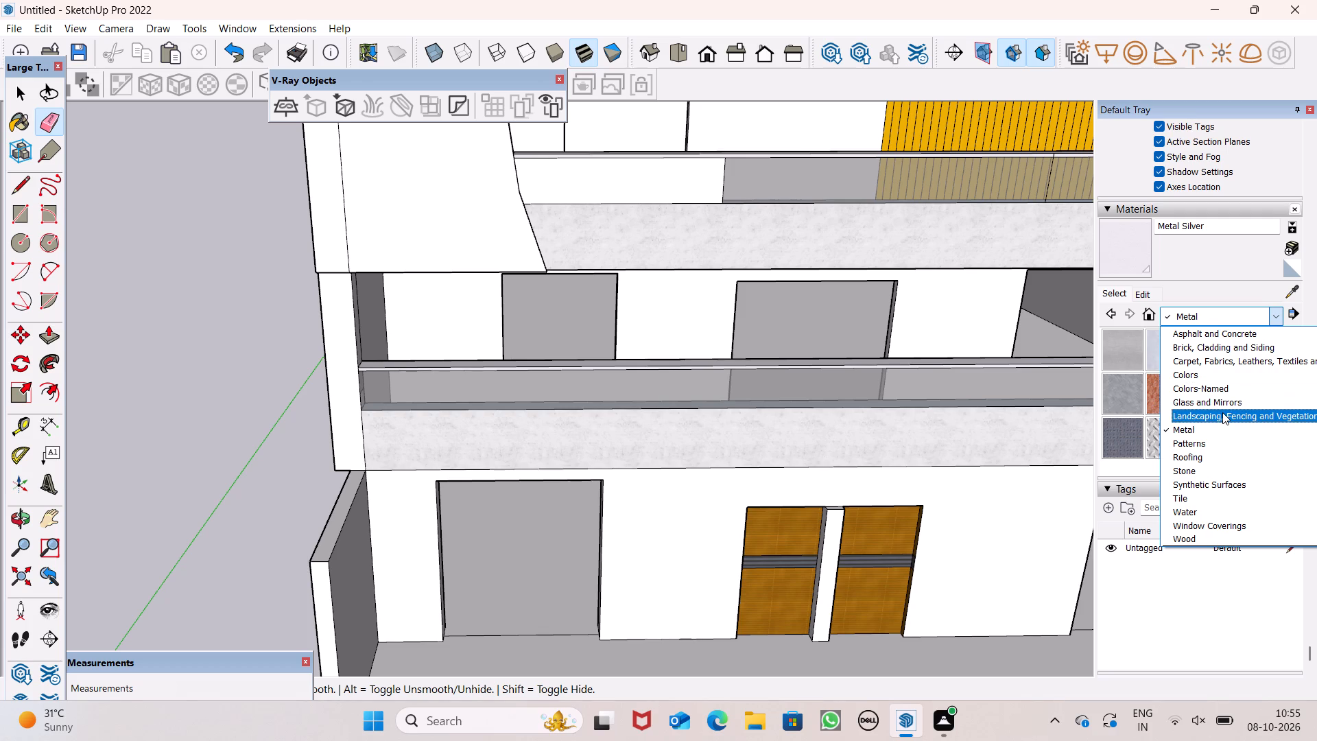
left_click(1224, 403)
left_click(1248, 391)
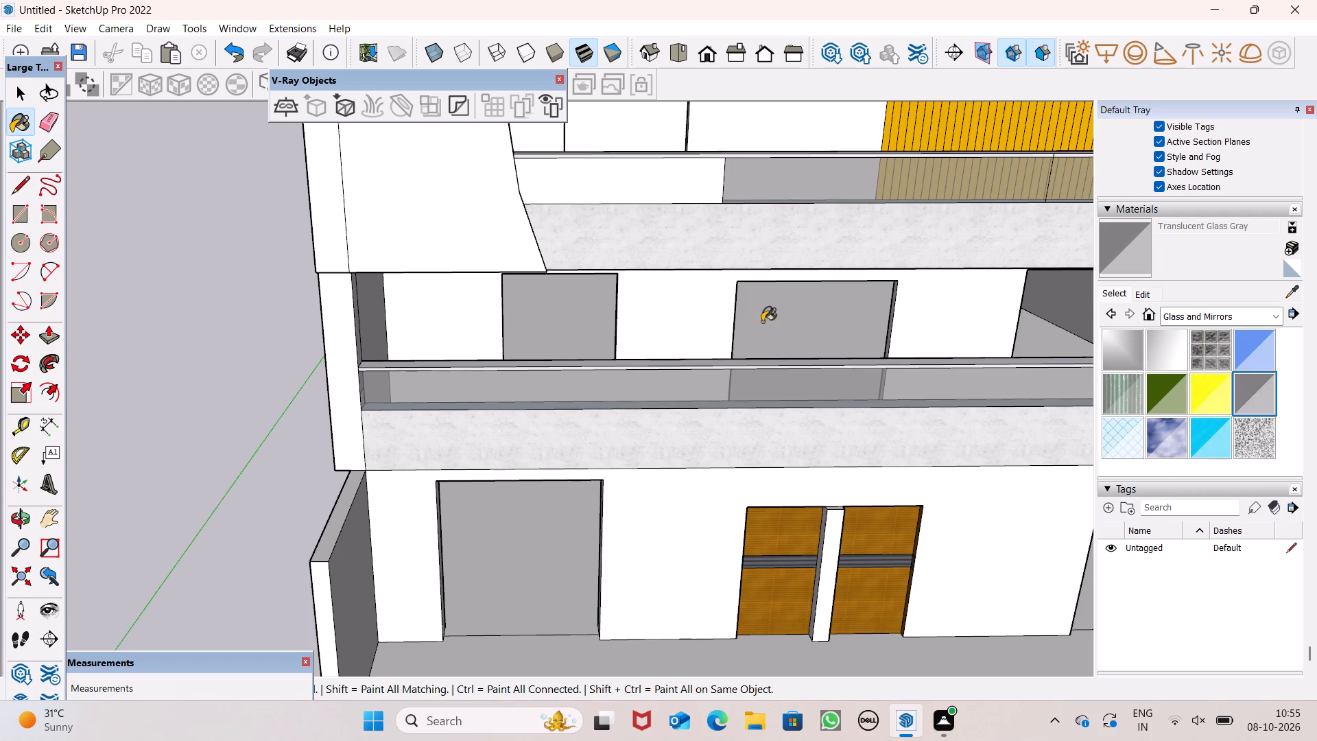
scroll(750, 346, "down", 1)
scroll(688, 323, "down", 2)
left_click(677, 237)
scroll(817, 314, "up", 1)
Erase the two vertical edges dividing the upper balcony's glass railing.
middle_click_drag(815, 320, 767, 349)
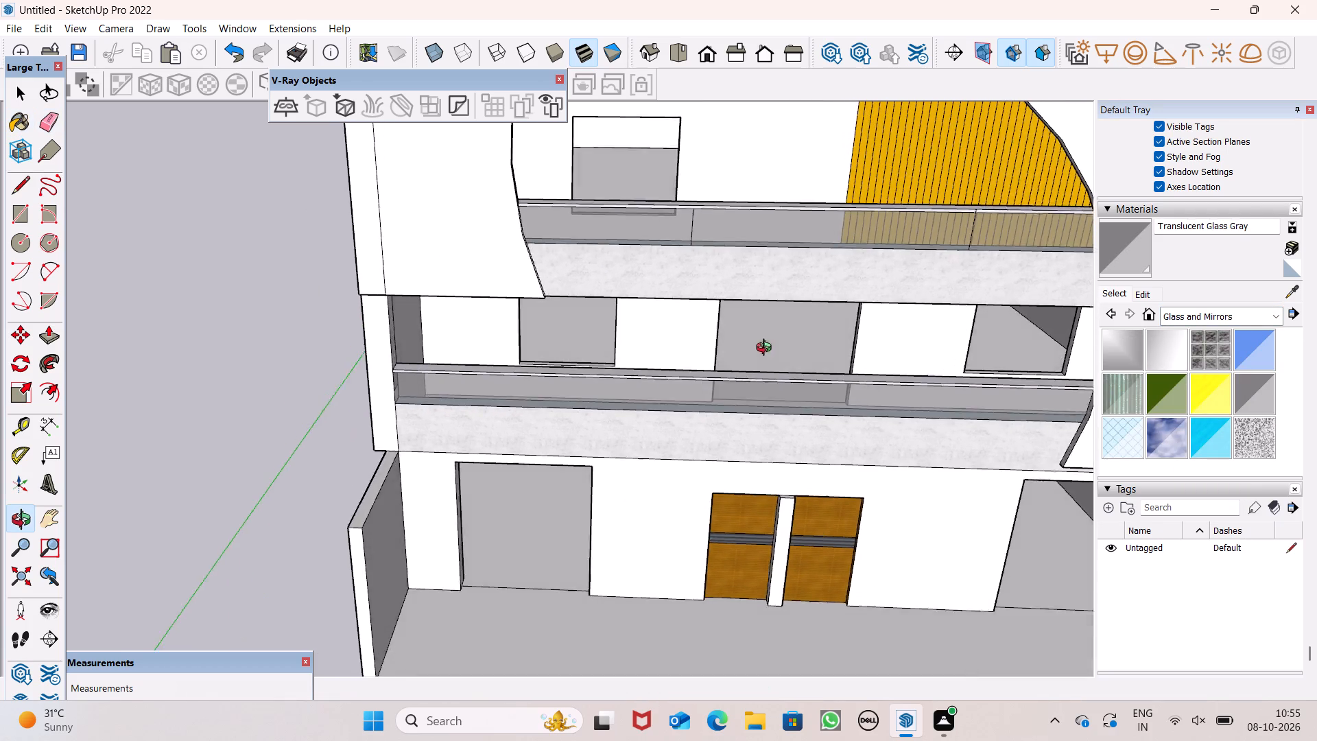
middle_click_drag(767, 349, 724, 357)
left_click(46, 116)
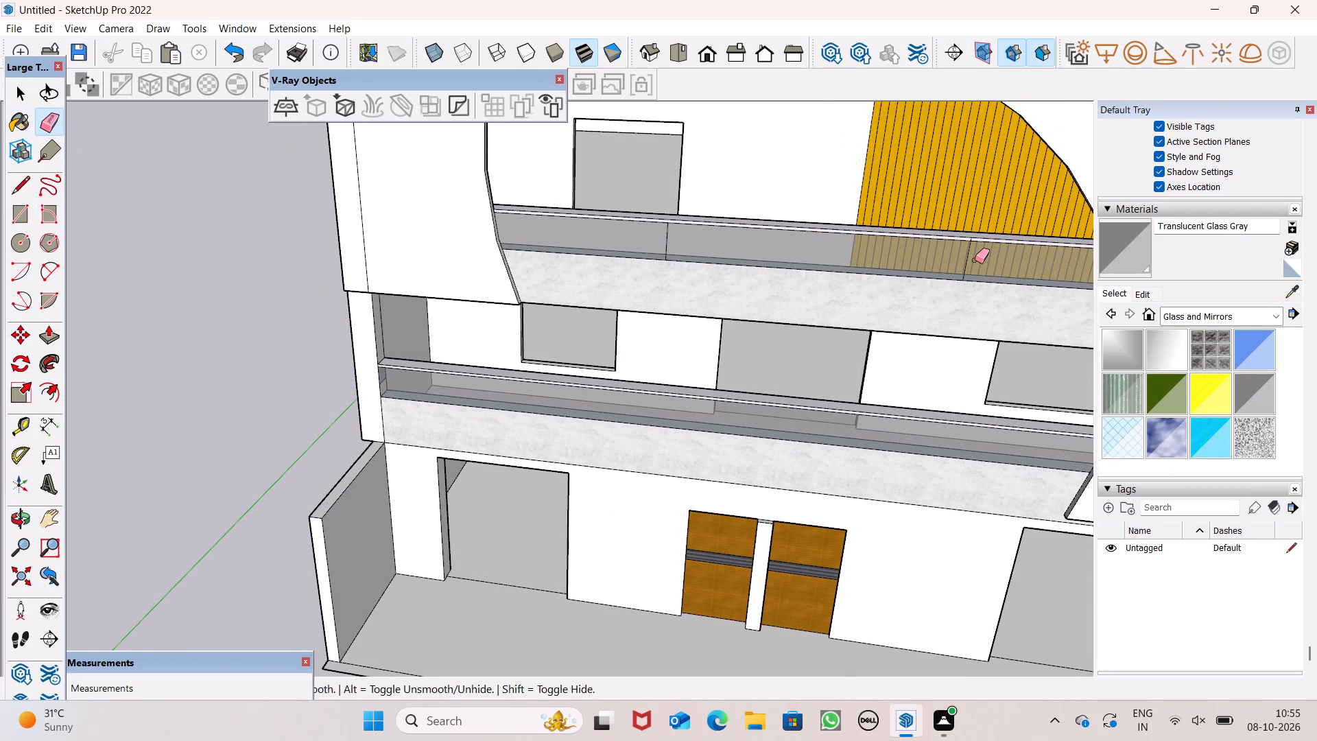
scroll(975, 261, "up", 1)
left_click_drag(971, 261, 949, 263)
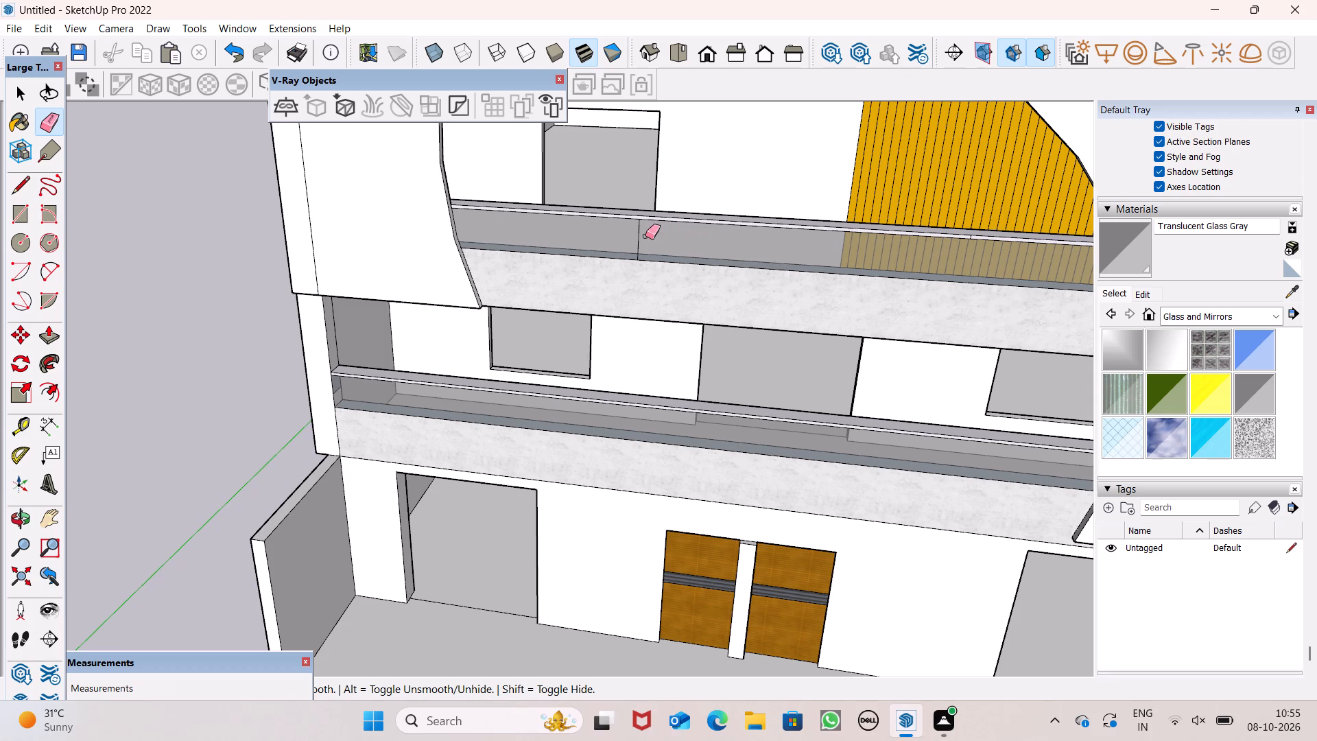
left_click_drag(645, 236, 634, 237)
Erase the leftover short edge on the upper balcony's silver top rail in front of the yellow slatted wall.
scroll(736, 321, "down", 1)
scroll(980, 287, "down", 1)
scroll(980, 287, "up", 2)
scroll(951, 240, "up", 1)
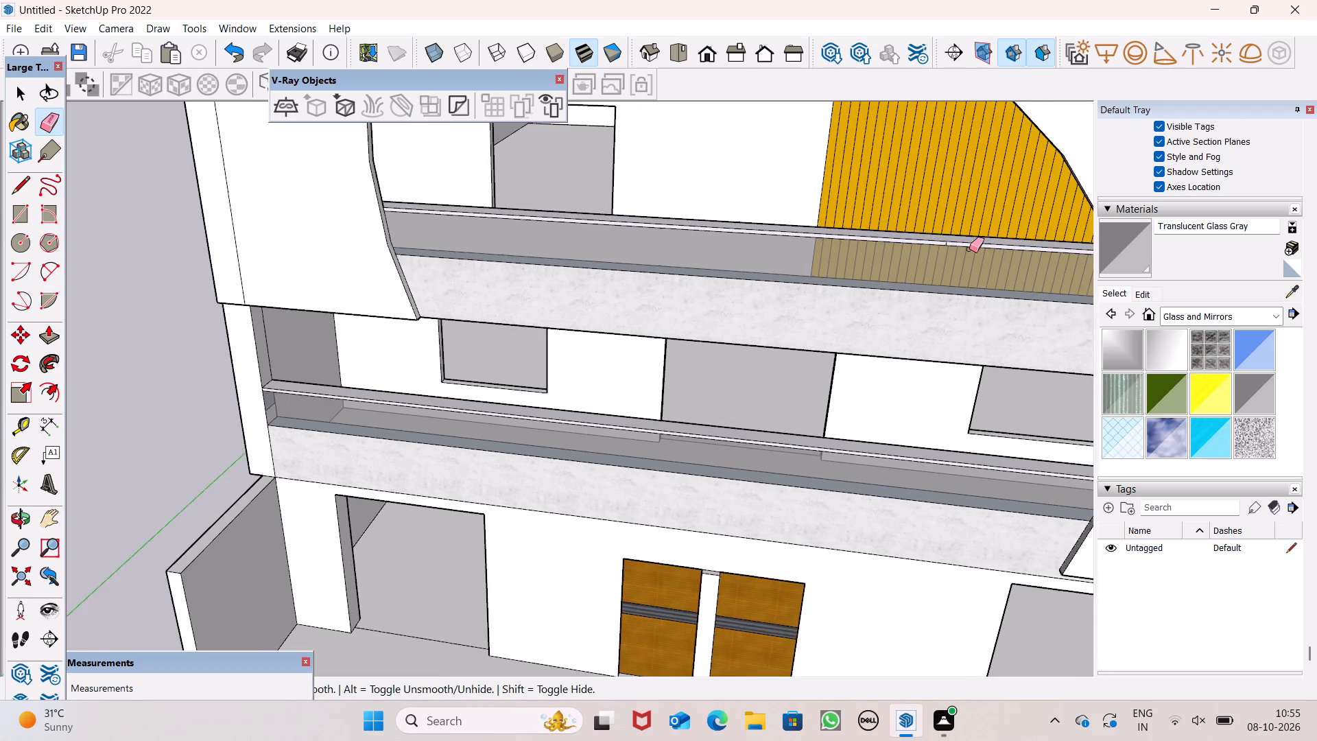
scroll(969, 249, "up", 11)
scroll(902, 226, "up", 4)
scroll(938, 237, "down", 1)
scroll(937, 237, "up", 4)
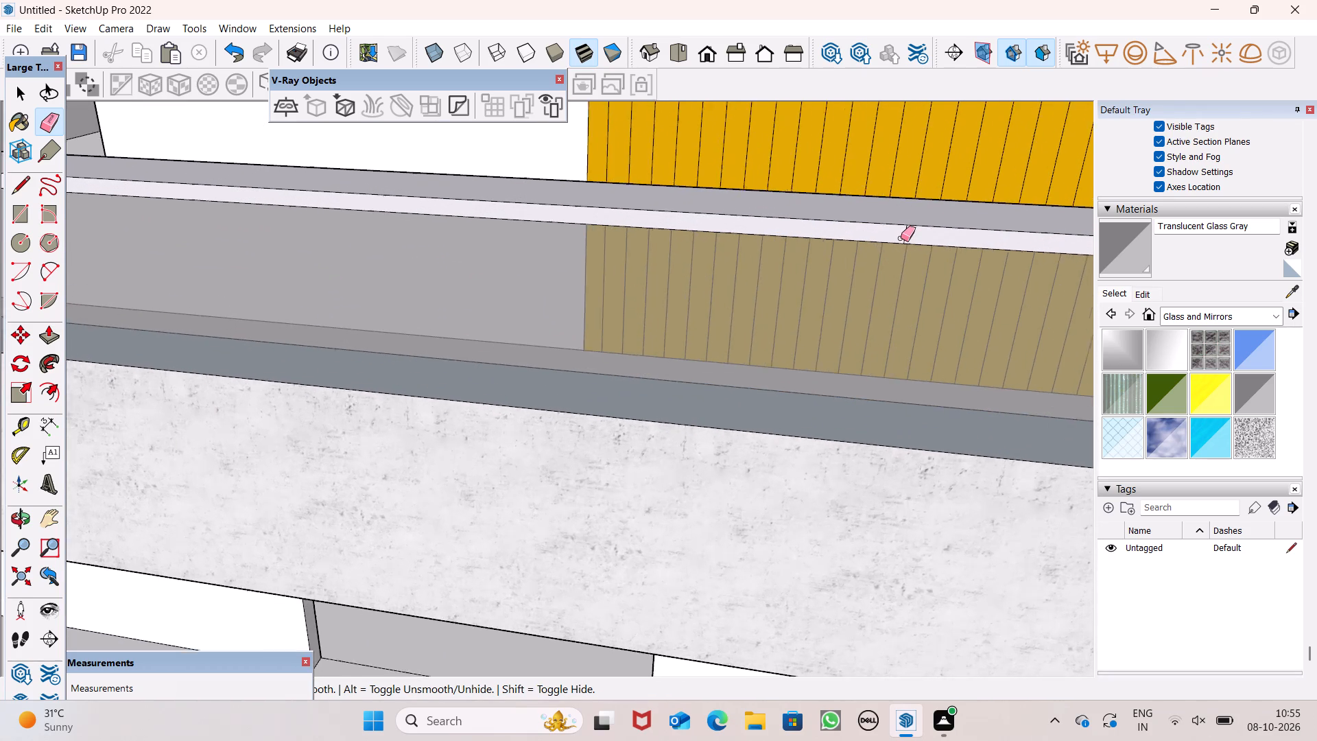
scroll(901, 238, "up", 3)
scroll(903, 236, "down", 1)
scroll(905, 236, "up", 7)
left_click(905, 235)
scroll(905, 244, "down", 7)
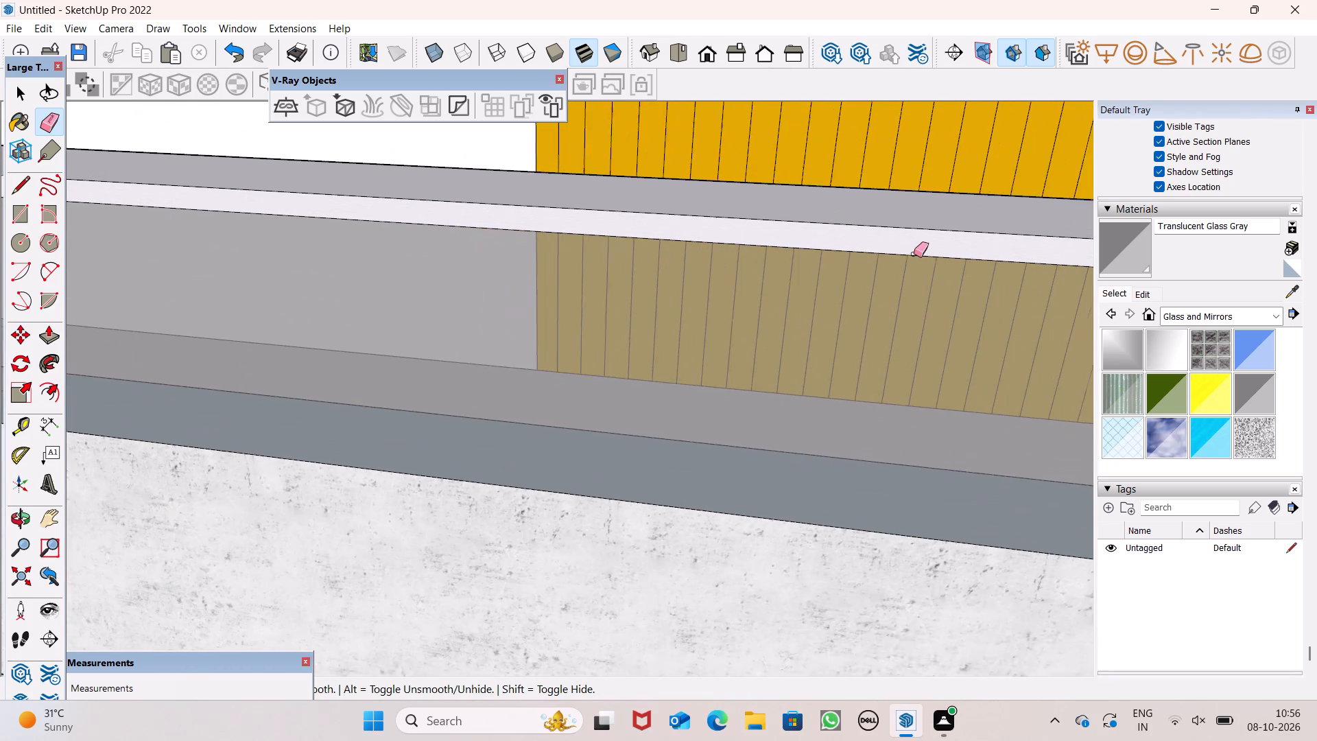
scroll(914, 254, "down", 12)
scroll(839, 228, "down", 4)
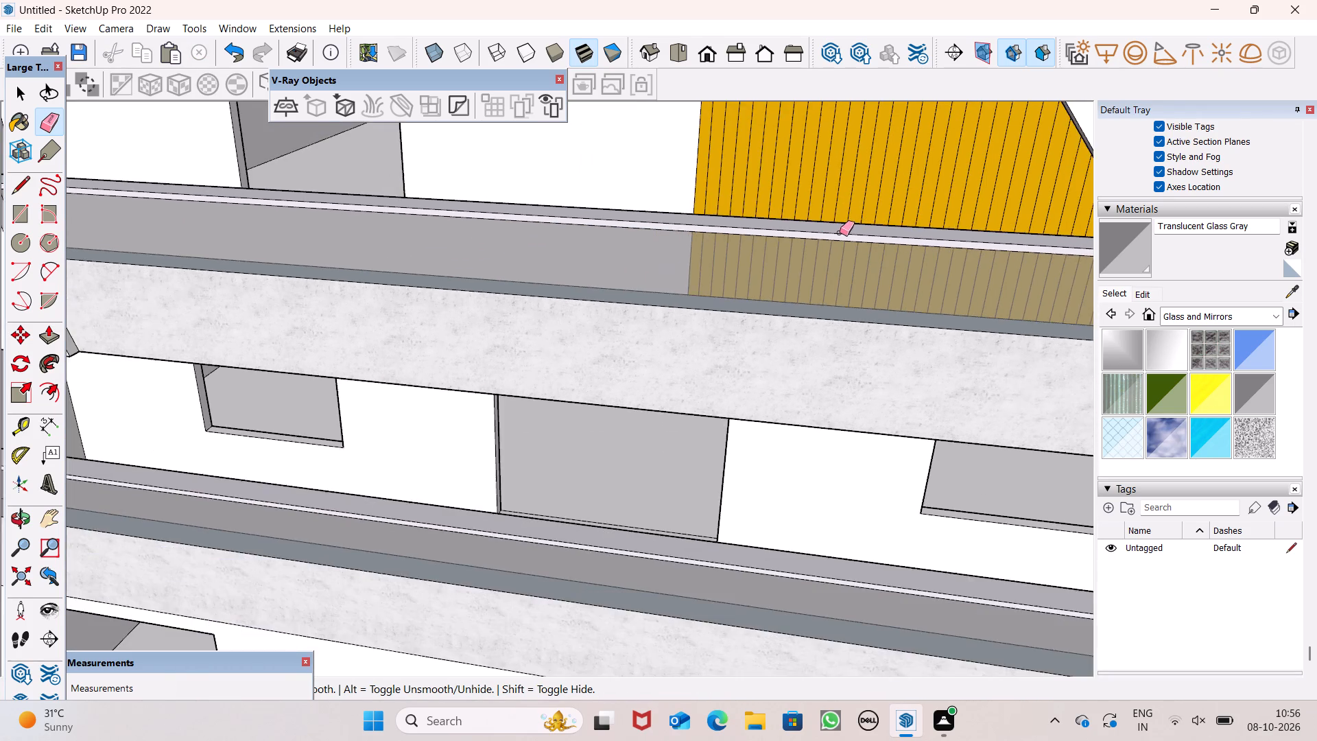
Inspect the whole building from the front, the side wall and below, ending at the curved panel opening.
scroll(840, 233, "down", 10)
scroll(796, 314, "up", 1)
scroll(797, 291, "down", 12)
middle_click_drag(853, 314, 851, 308)
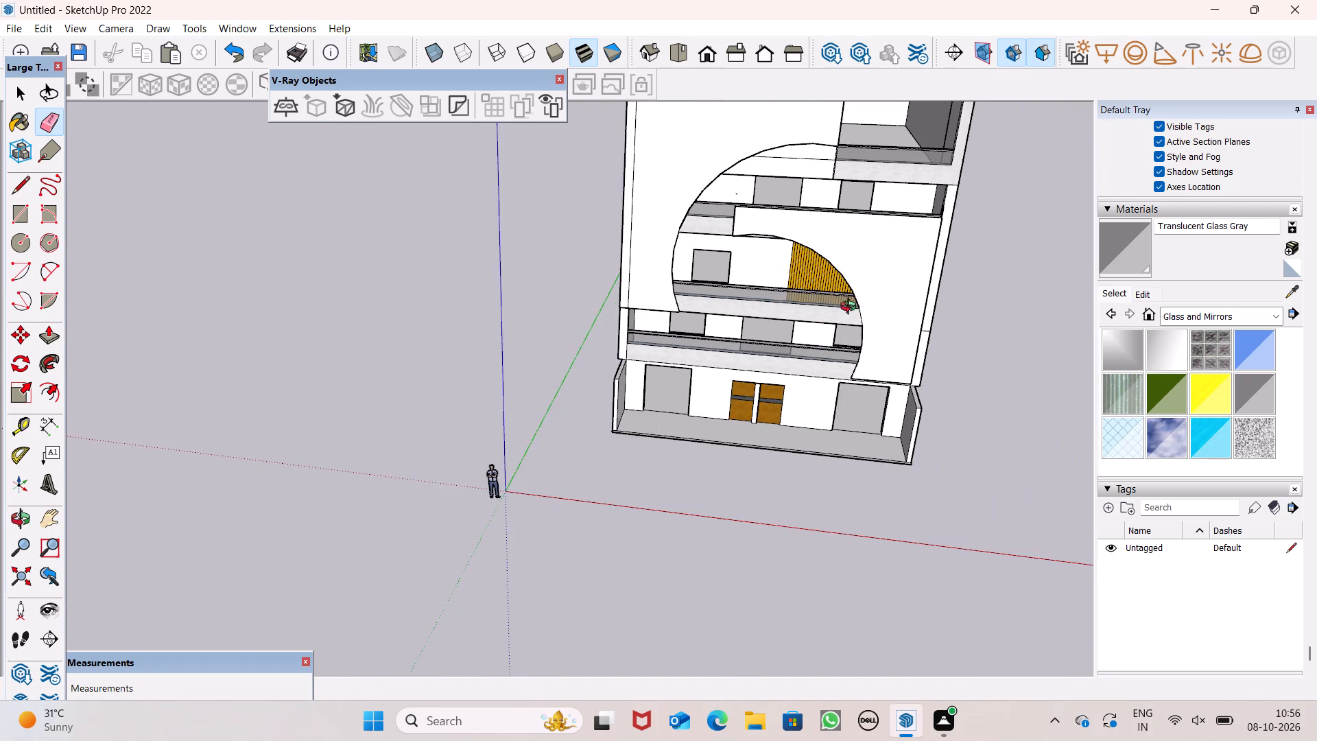
middle_click_drag(851, 308, 883, 221)
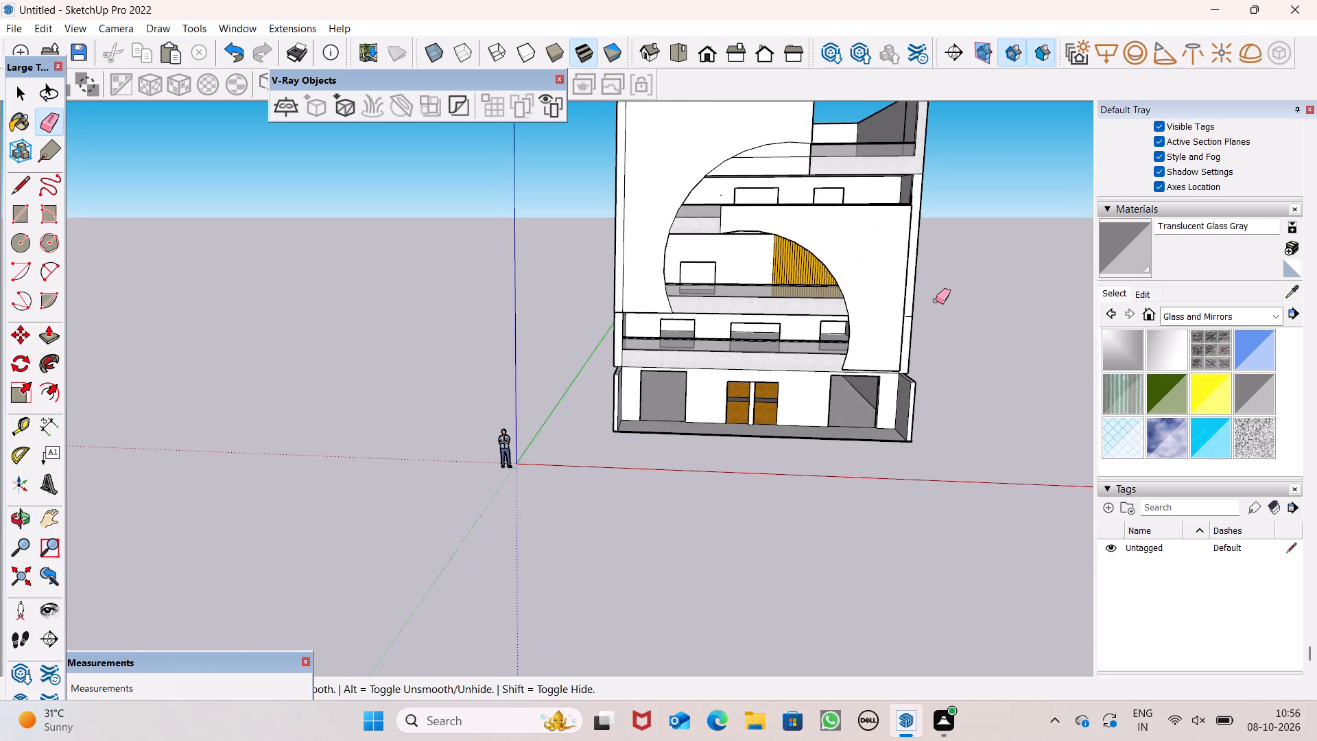
scroll(890, 244, "down", 1)
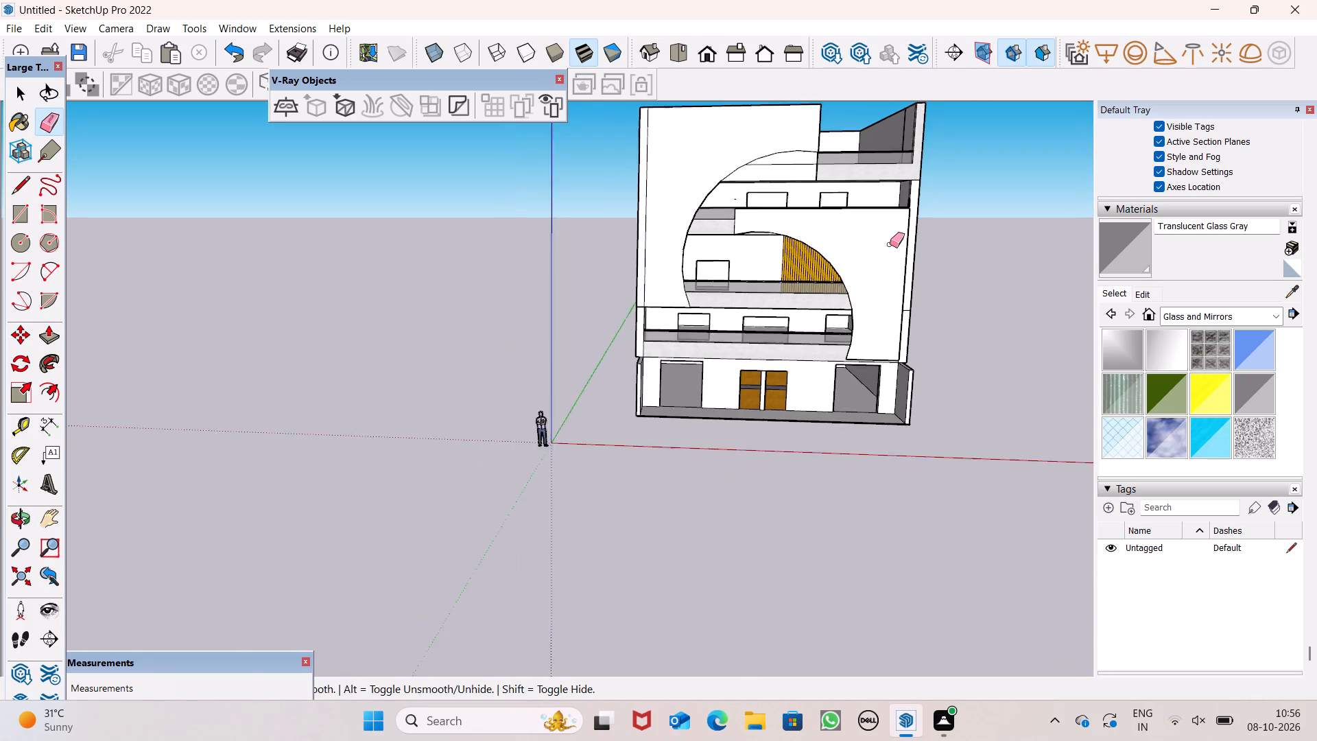
scroll(890, 244, "down", 3)
scroll(868, 245, "up", 1)
middle_click_drag(862, 246, 468, 142)
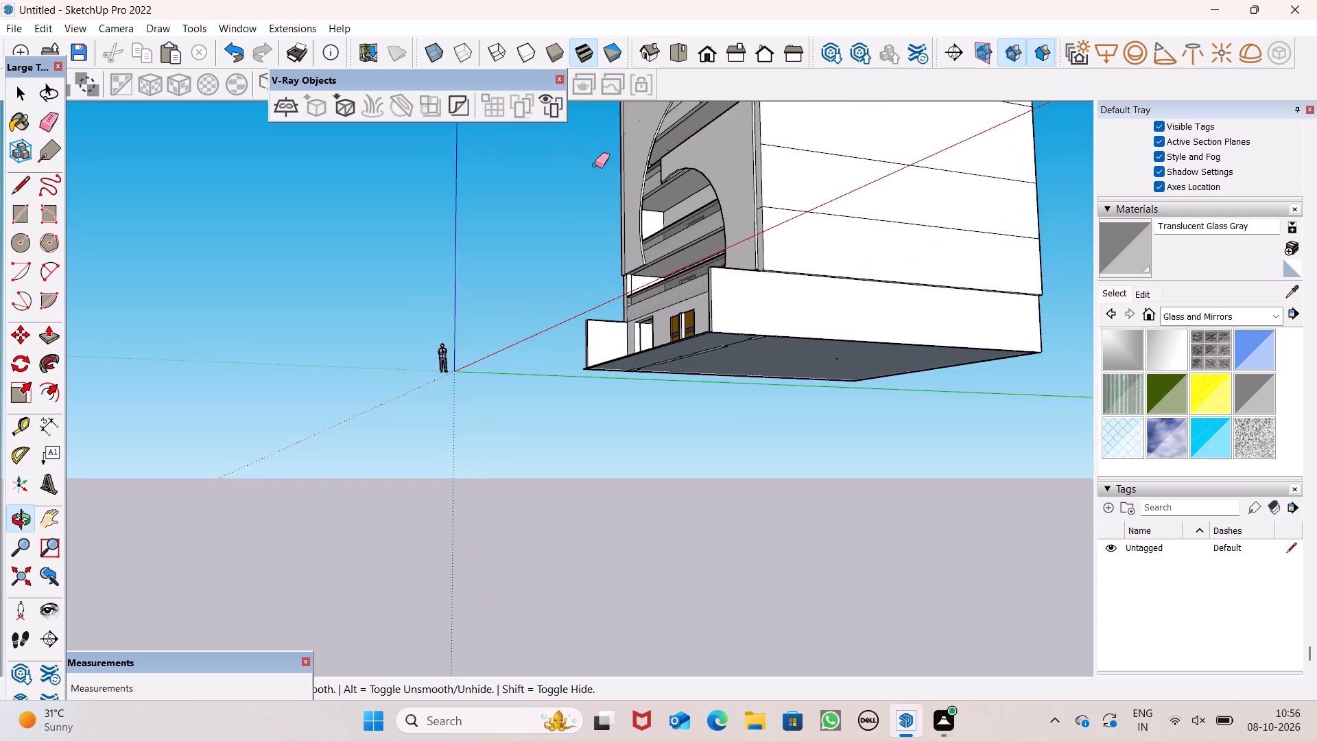
scroll(763, 277, "down", 5)
middle_click_drag(738, 271, 988, 454)
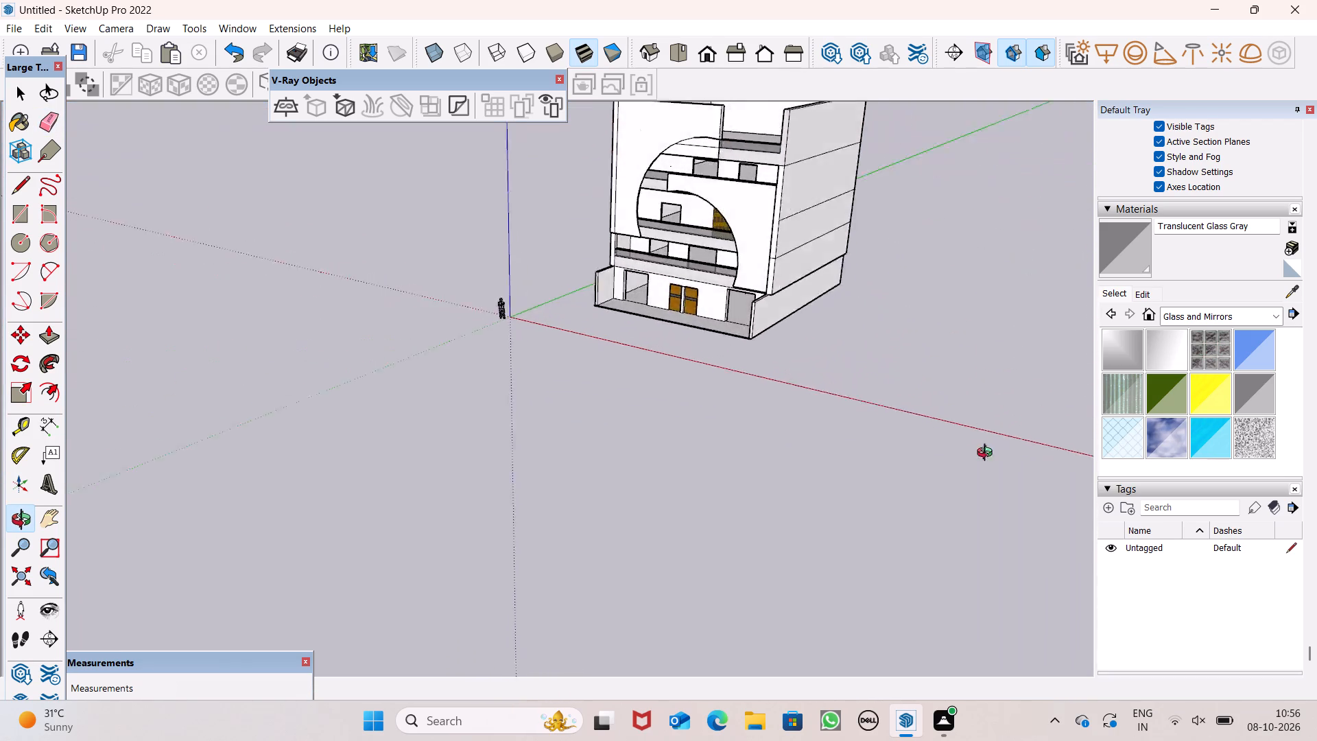
middle_click_drag(988, 454, 1115, 438)
scroll(554, 104, "up", 2)
scroll(553, 102, "down", 1)
scroll(553, 102, "up", 5)
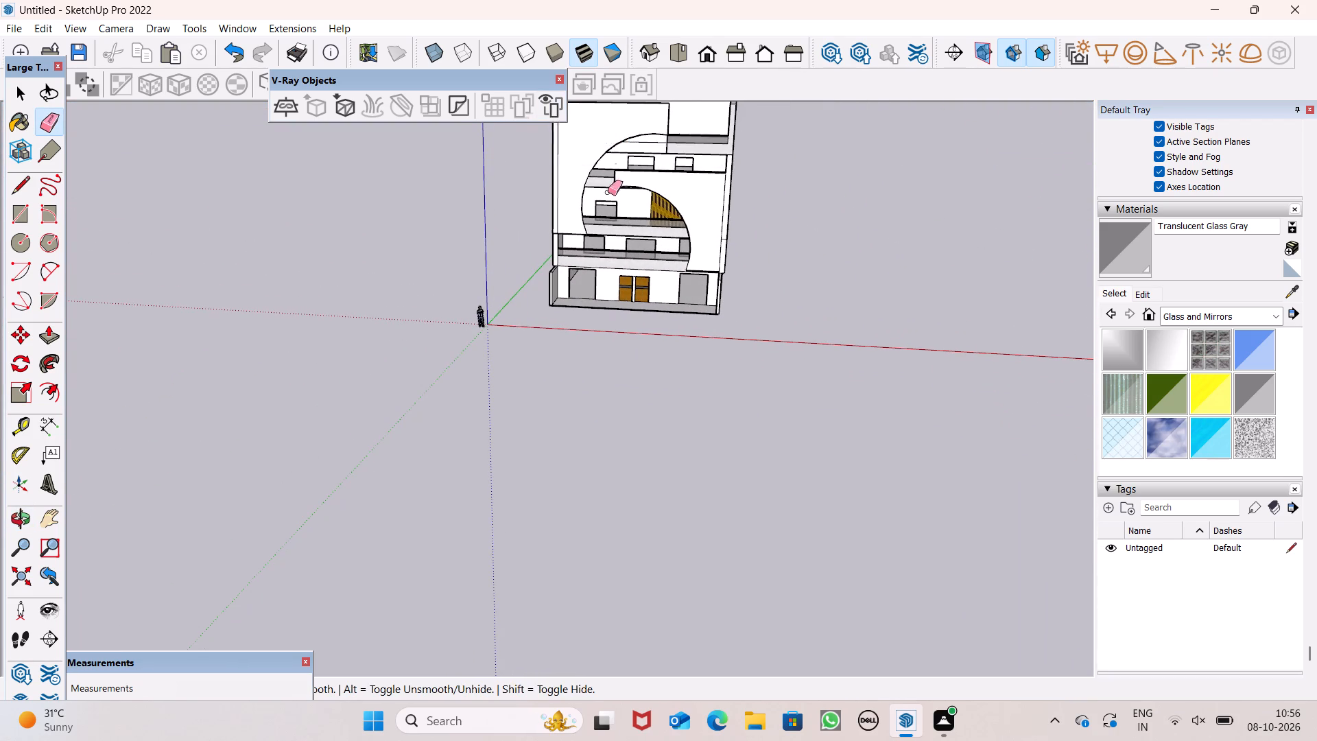
scroll(567, 174, "up", 5)
scroll(681, 178, "up", 7)
middle_click_drag(629, 187, 351, 167)
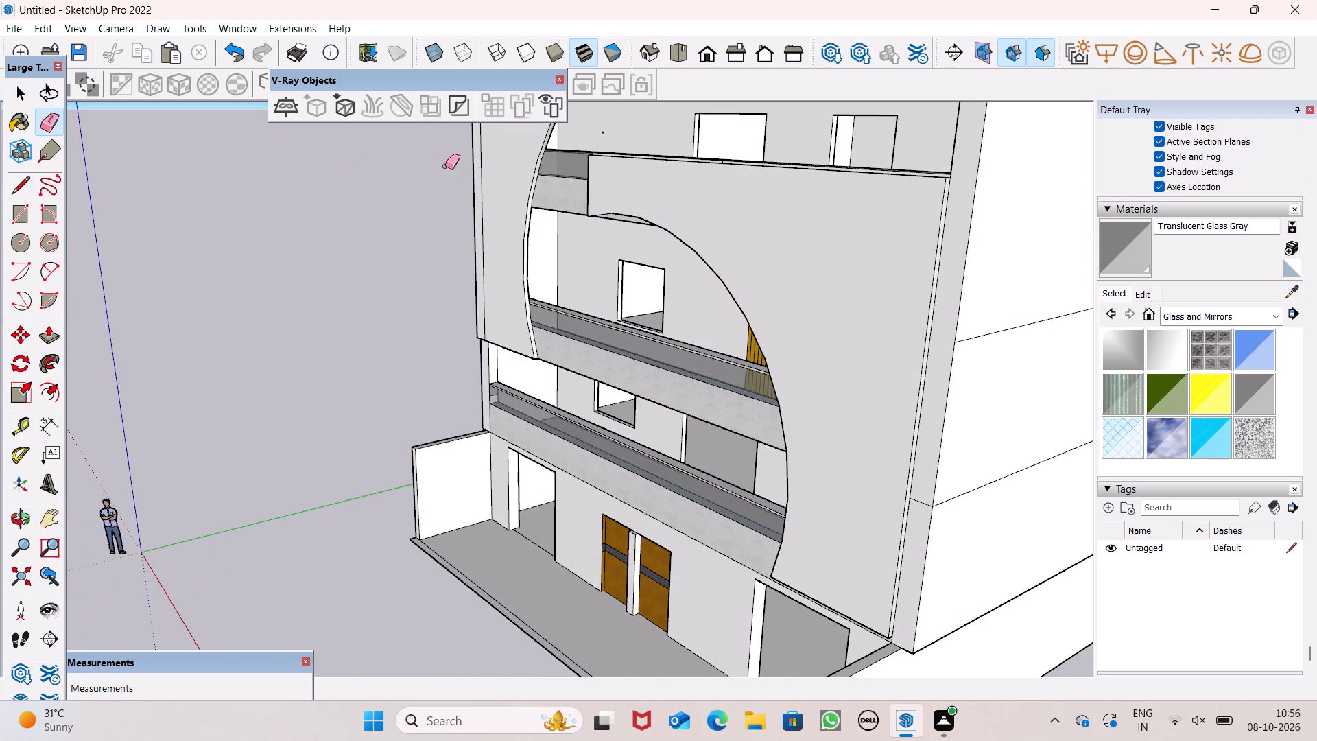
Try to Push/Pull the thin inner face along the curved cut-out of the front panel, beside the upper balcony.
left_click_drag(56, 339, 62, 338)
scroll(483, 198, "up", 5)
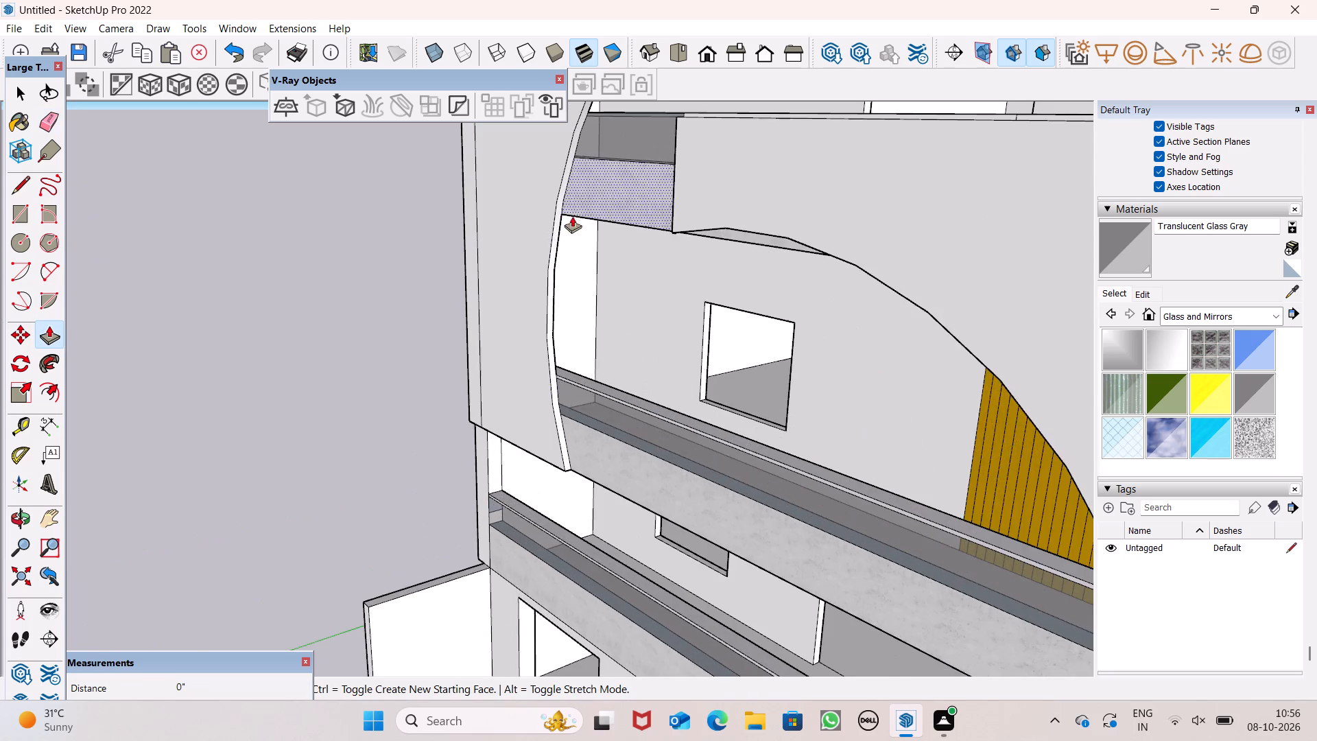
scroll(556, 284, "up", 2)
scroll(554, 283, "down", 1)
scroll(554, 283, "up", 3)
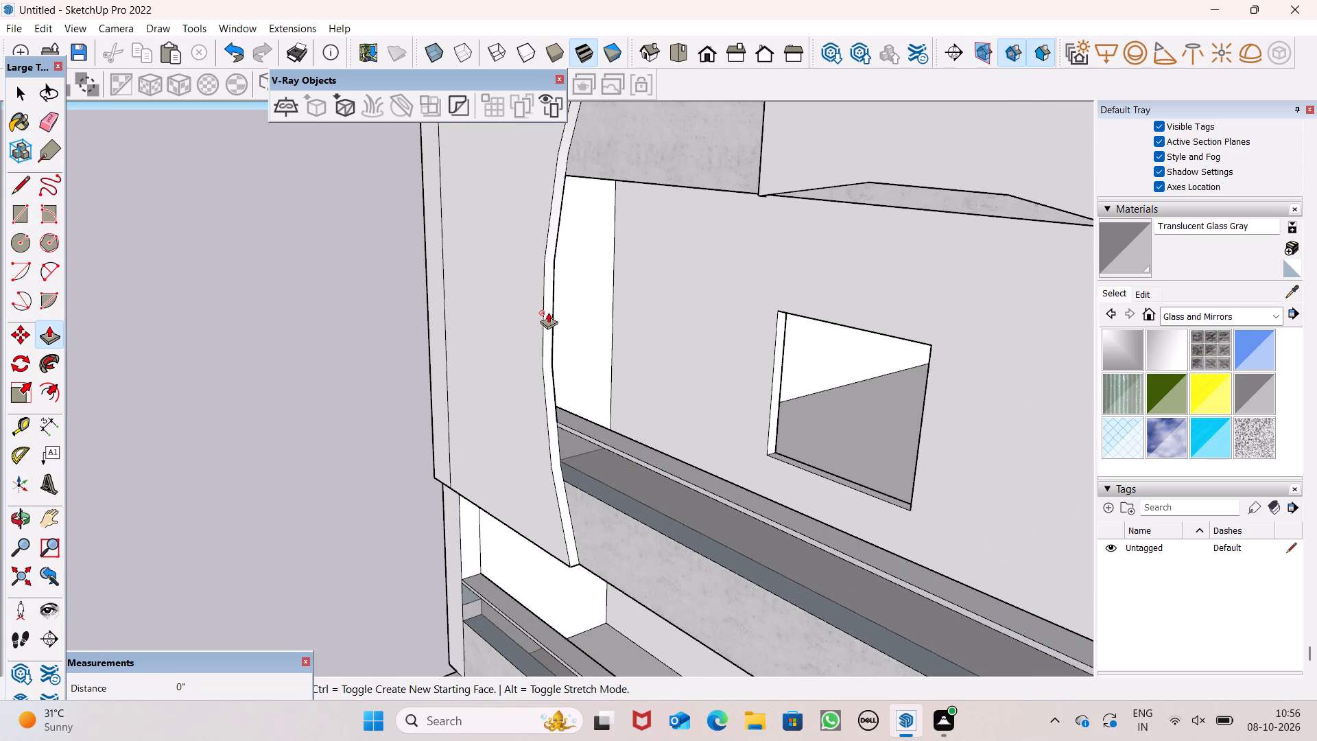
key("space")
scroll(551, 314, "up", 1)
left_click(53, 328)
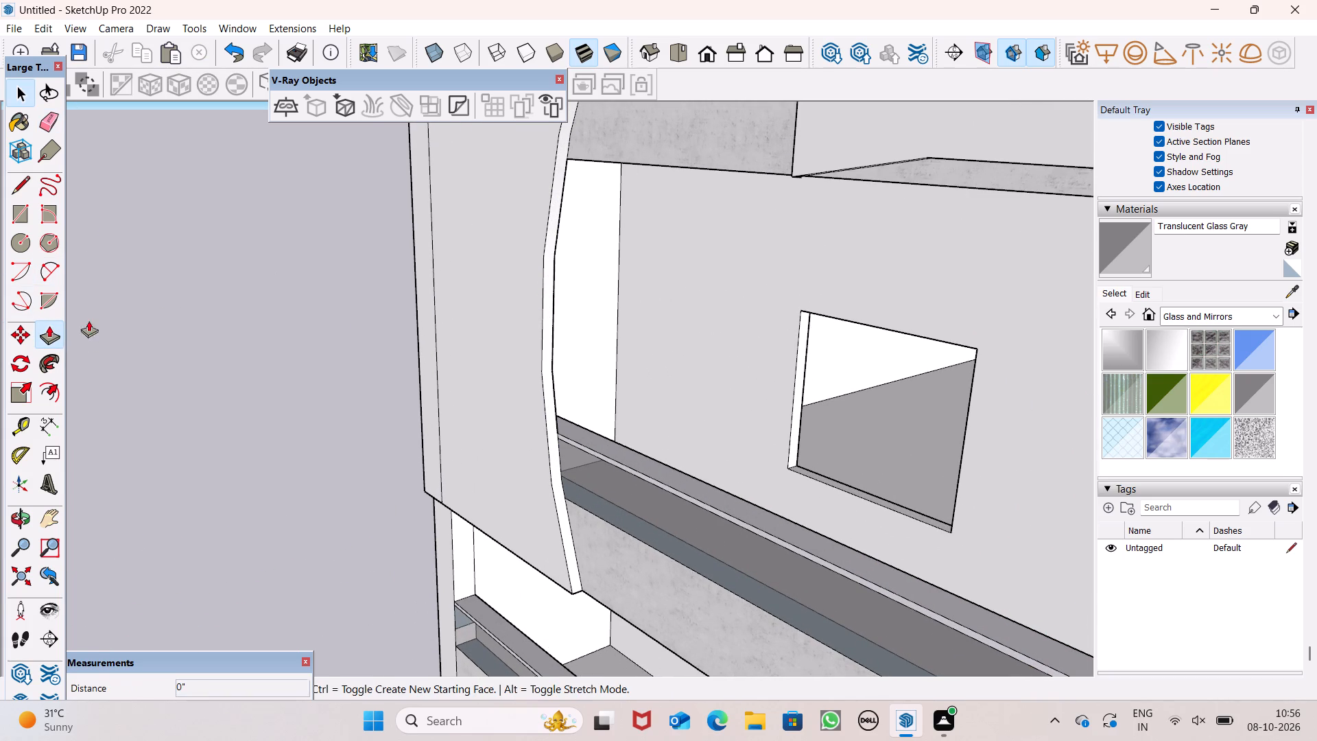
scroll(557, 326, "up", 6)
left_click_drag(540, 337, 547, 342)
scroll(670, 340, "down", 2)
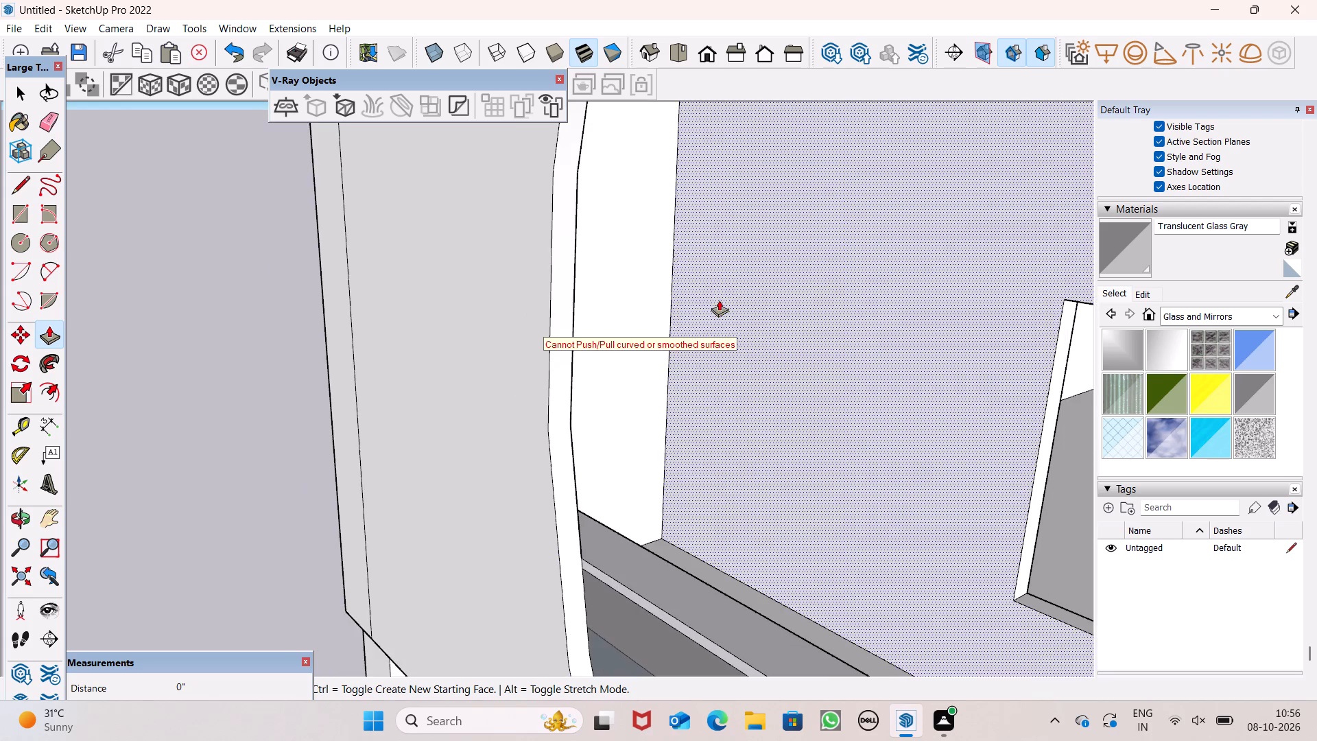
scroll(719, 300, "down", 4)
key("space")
Examine the front facade's balconies, curved panel and narrow end strips from above and from the front.
scroll(705, 390, "down", 13)
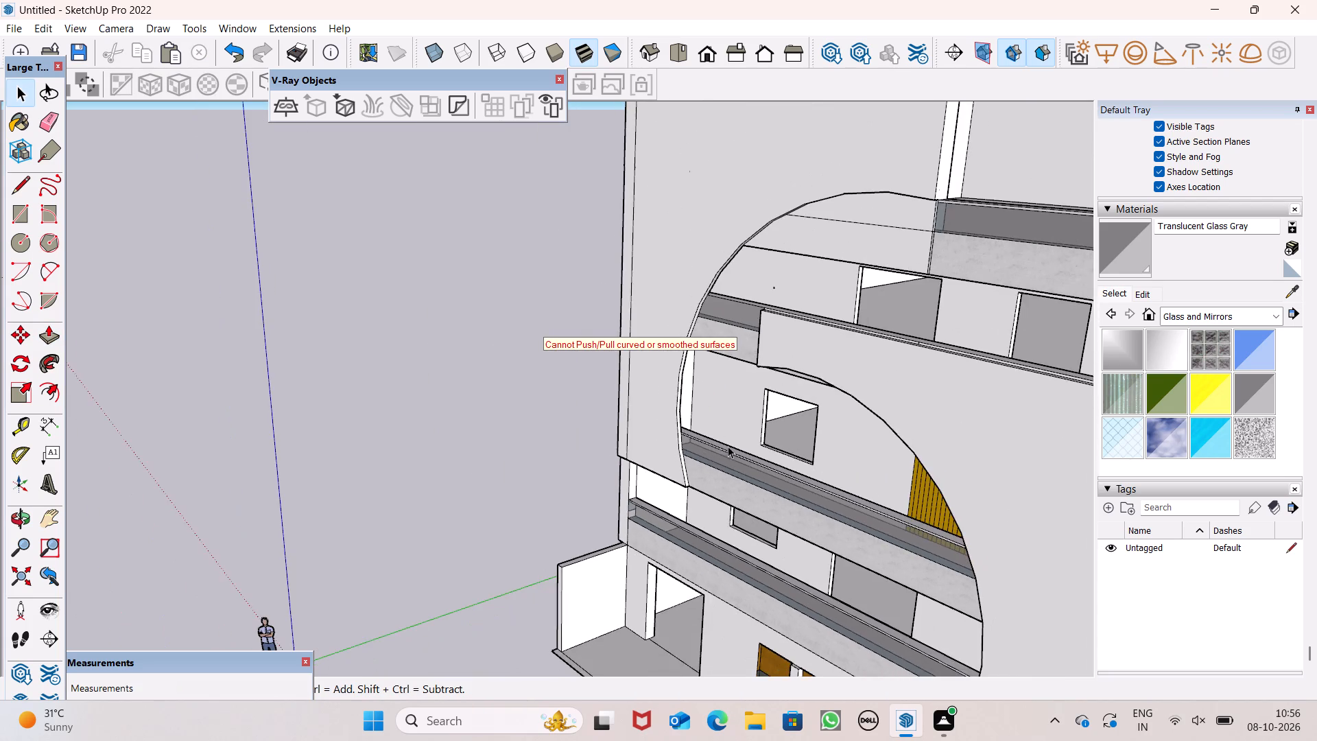
middle_click_drag(728, 449, 964, 443)
middle_click_drag(911, 470, 925, 567)
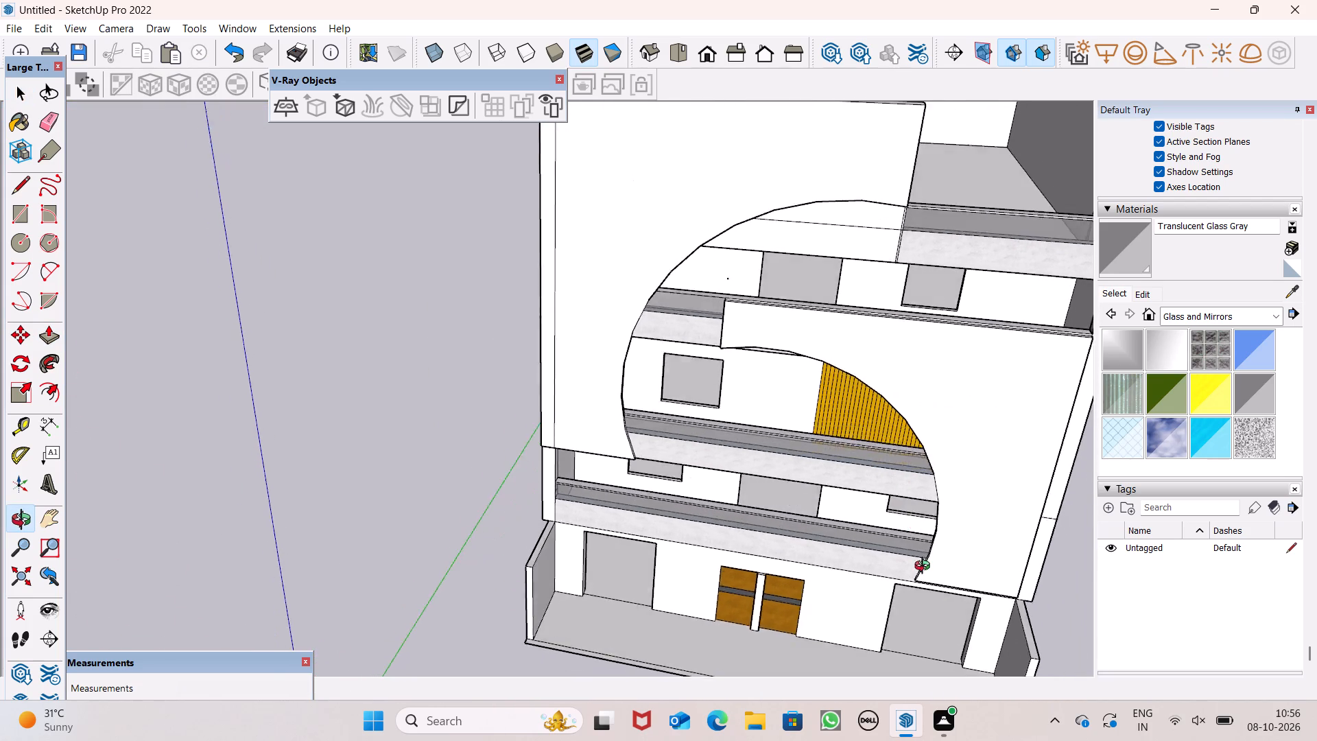
middle_click_drag(925, 567, 959, 617)
scroll(912, 488, "up", 6)
scroll(632, 289, "down", 7)
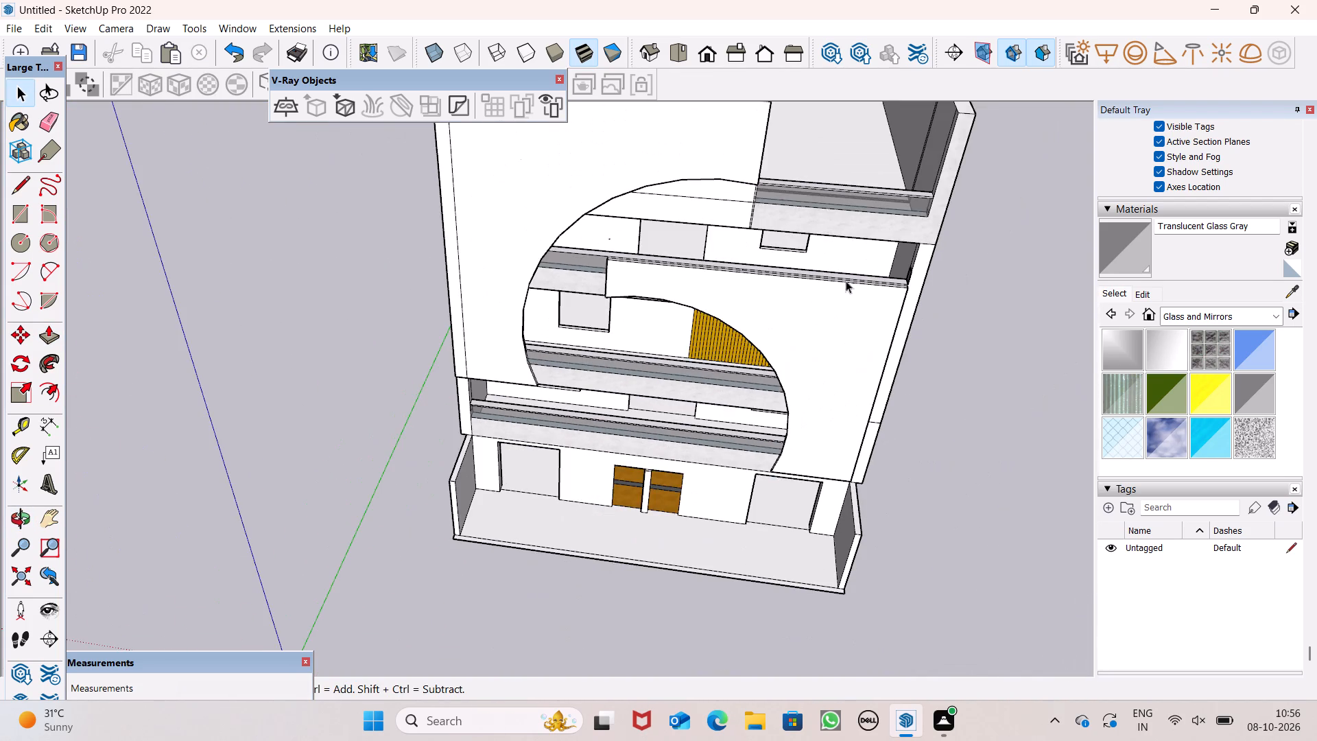
middle_click_drag(853, 273, 856, 517)
scroll(886, 457, "up", 8)
scroll(972, 344, "up", 4)
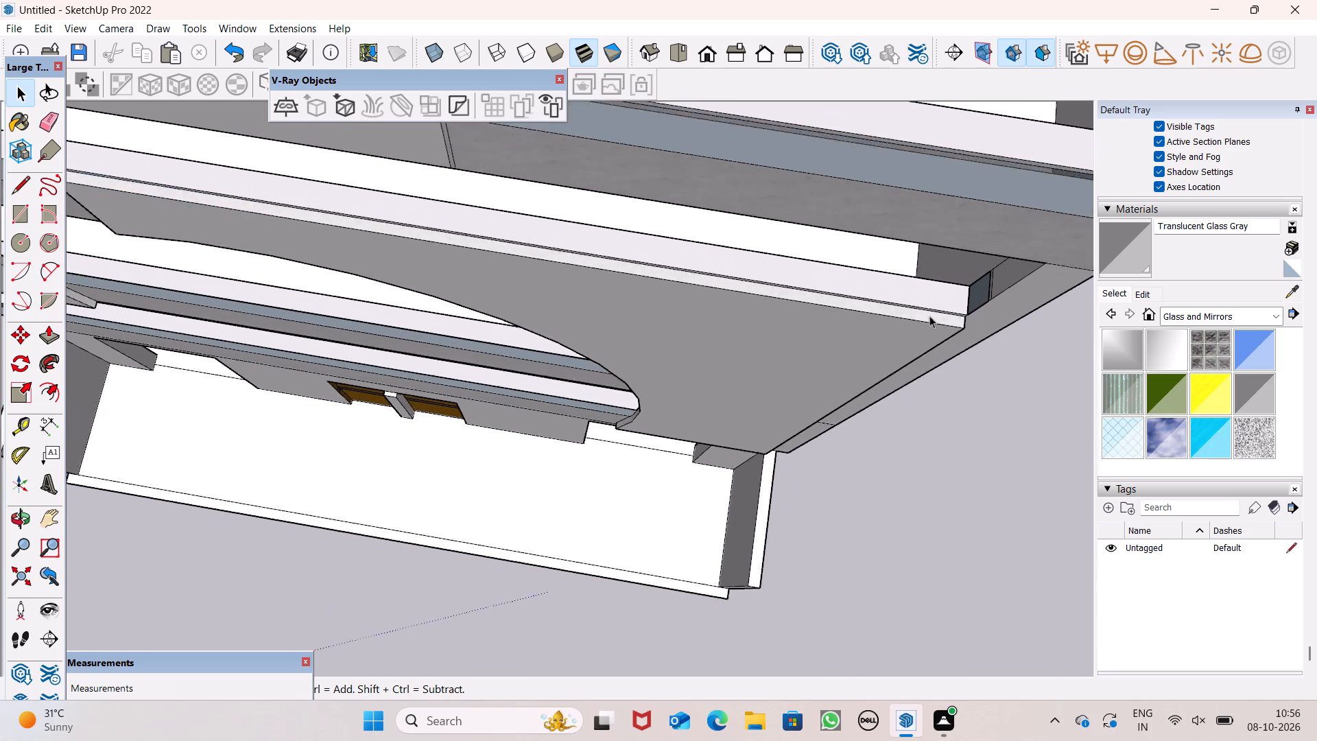
scroll(929, 316, "up", 2)
scroll(919, 316, "down", 1)
scroll(919, 316, "up", 1)
scroll(870, 341, "up", 1)
scroll(497, 297, "down", 3)
scroll(497, 297, "up", 1)
scroll(497, 297, "down", 2)
middle_click_drag(479, 297, 486, 214)
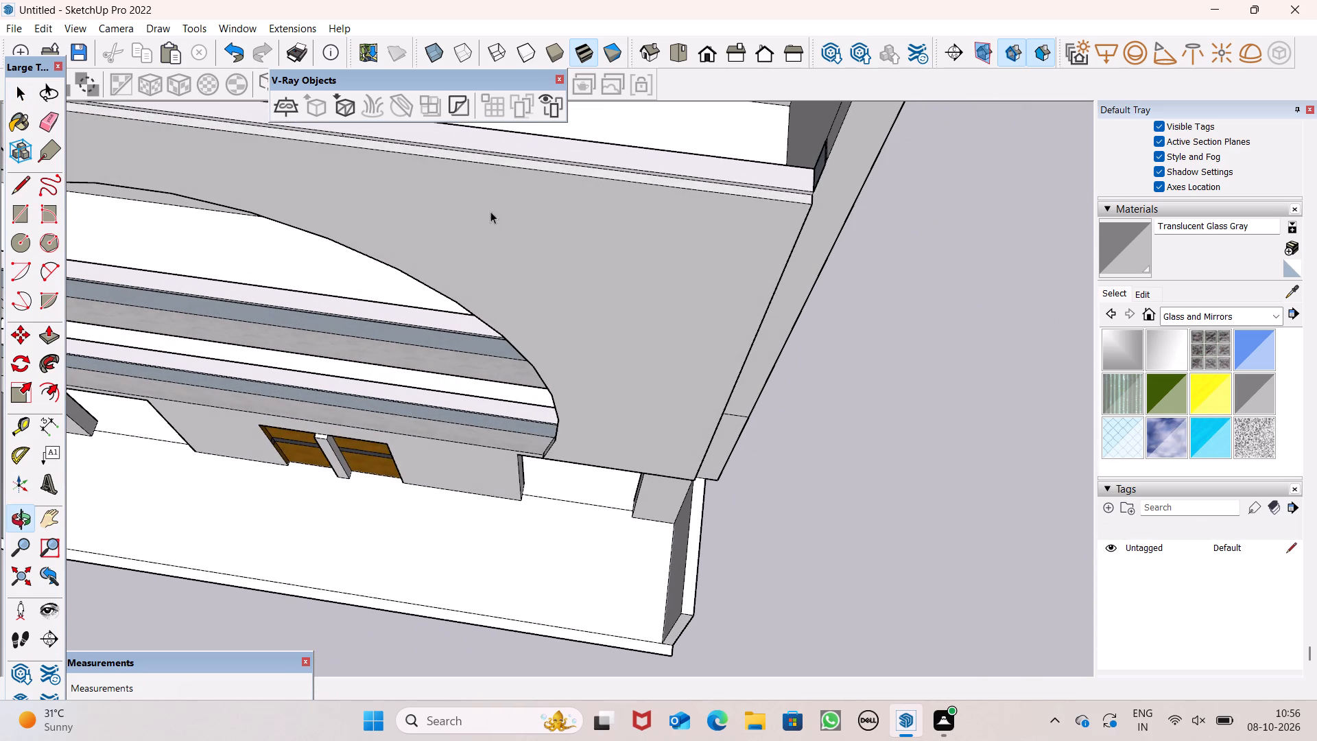
scroll(488, 213, "up", 1)
scroll(757, 207, "down", 13)
middle_click_drag(748, 194, 744, 109)
scroll(745, 107, "up", 2)
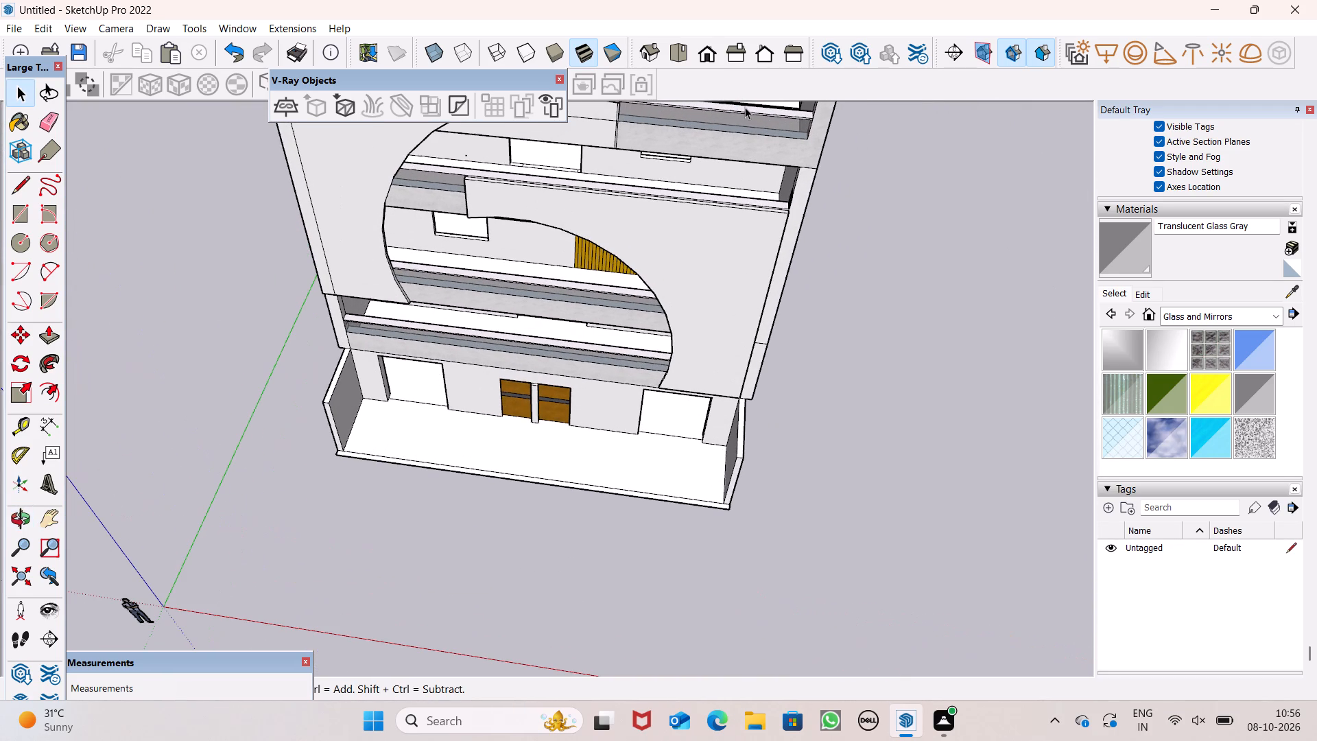
middle_click_drag(798, 296, 717, 131)
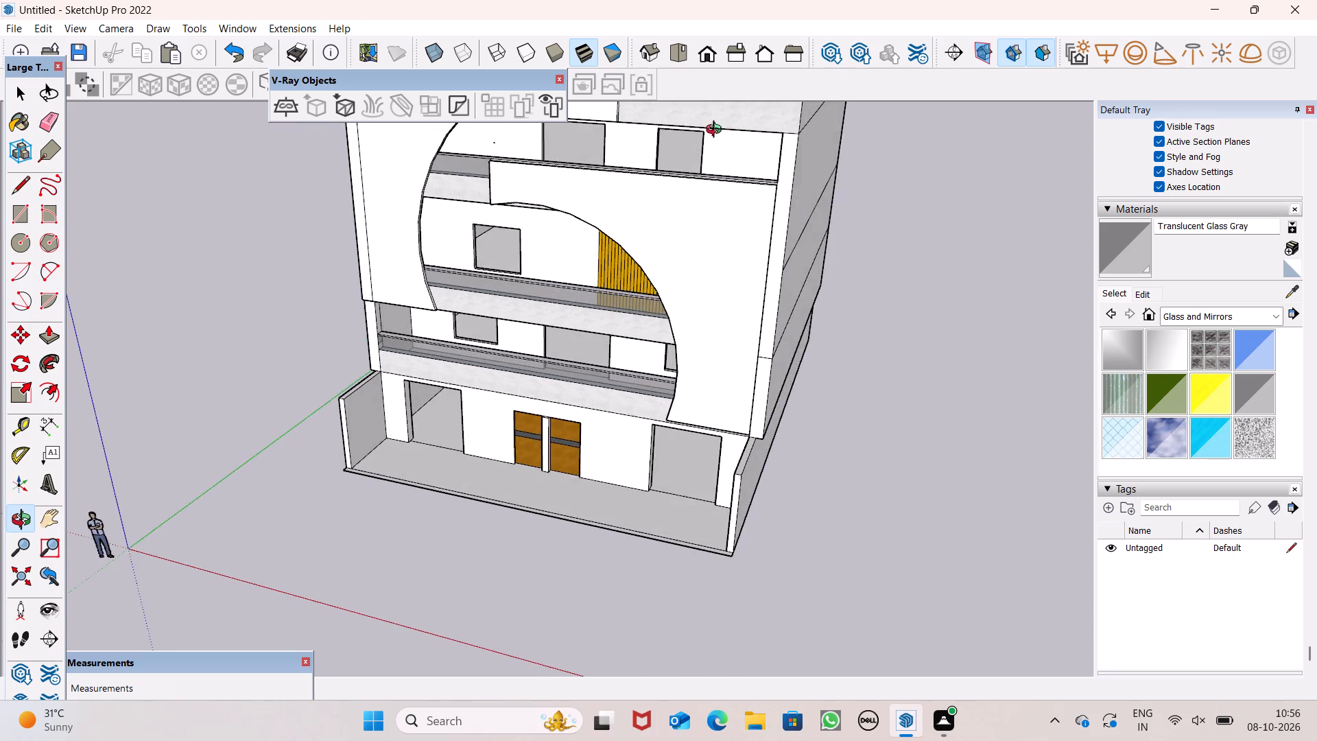
middle_click_drag(717, 131, 752, 97)
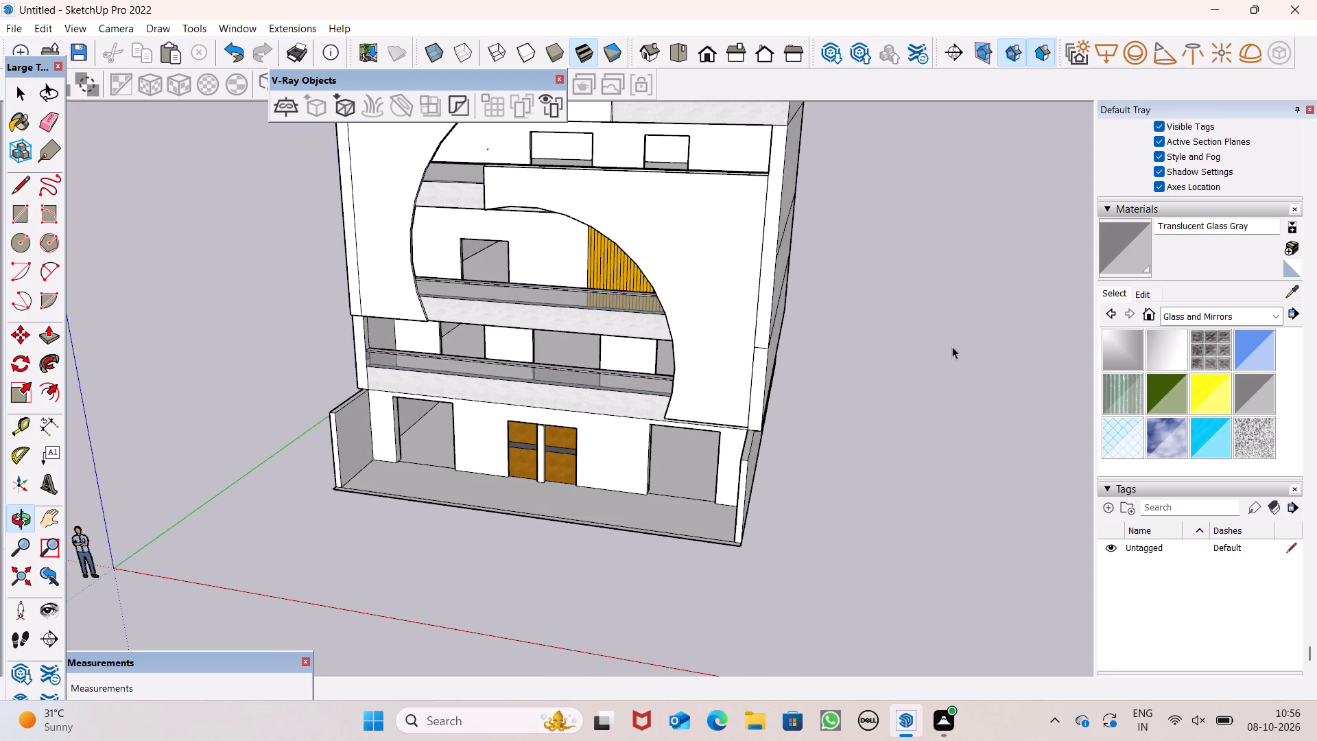
Erase the short horizontal edge crossing the narrow vertical strip at the facade's right end.
left_click(62, 119)
scroll(818, 333, "up", 2)
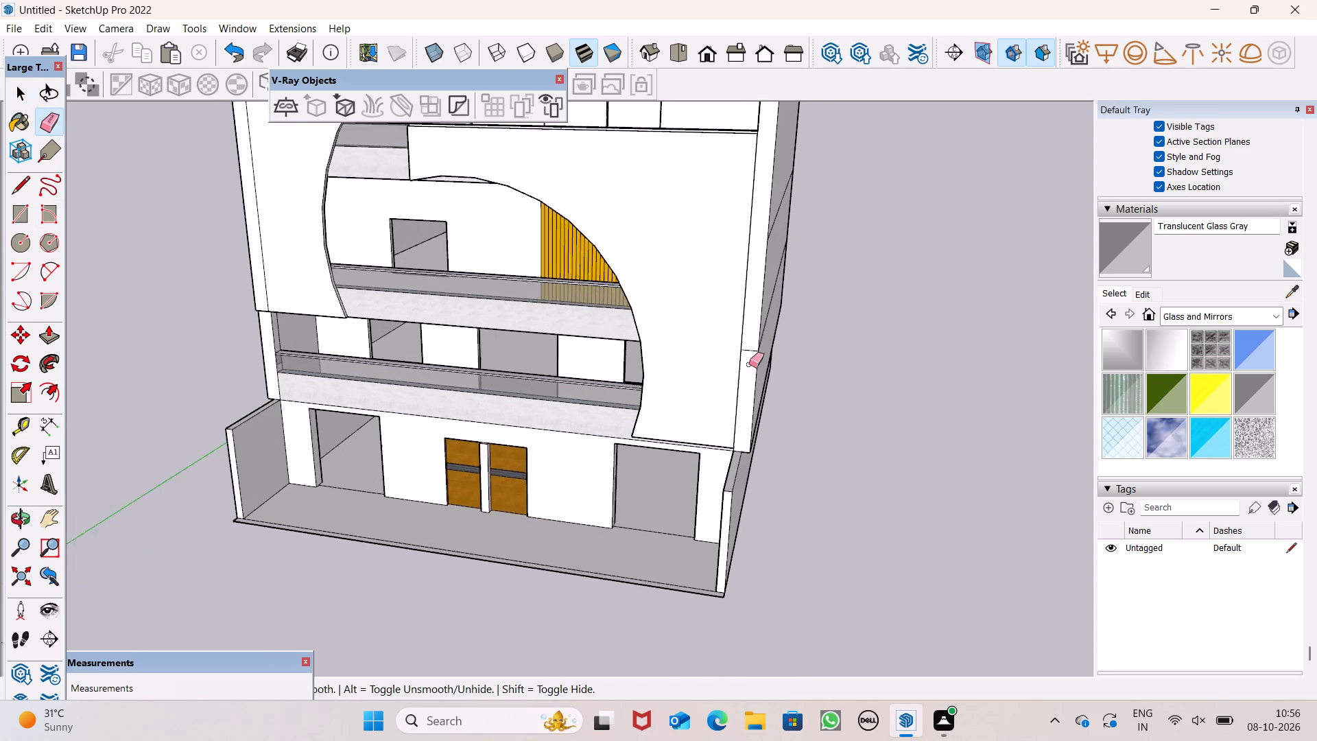
scroll(749, 364, "up", 2)
left_click(760, 346)
scroll(874, 391, "down", 2)
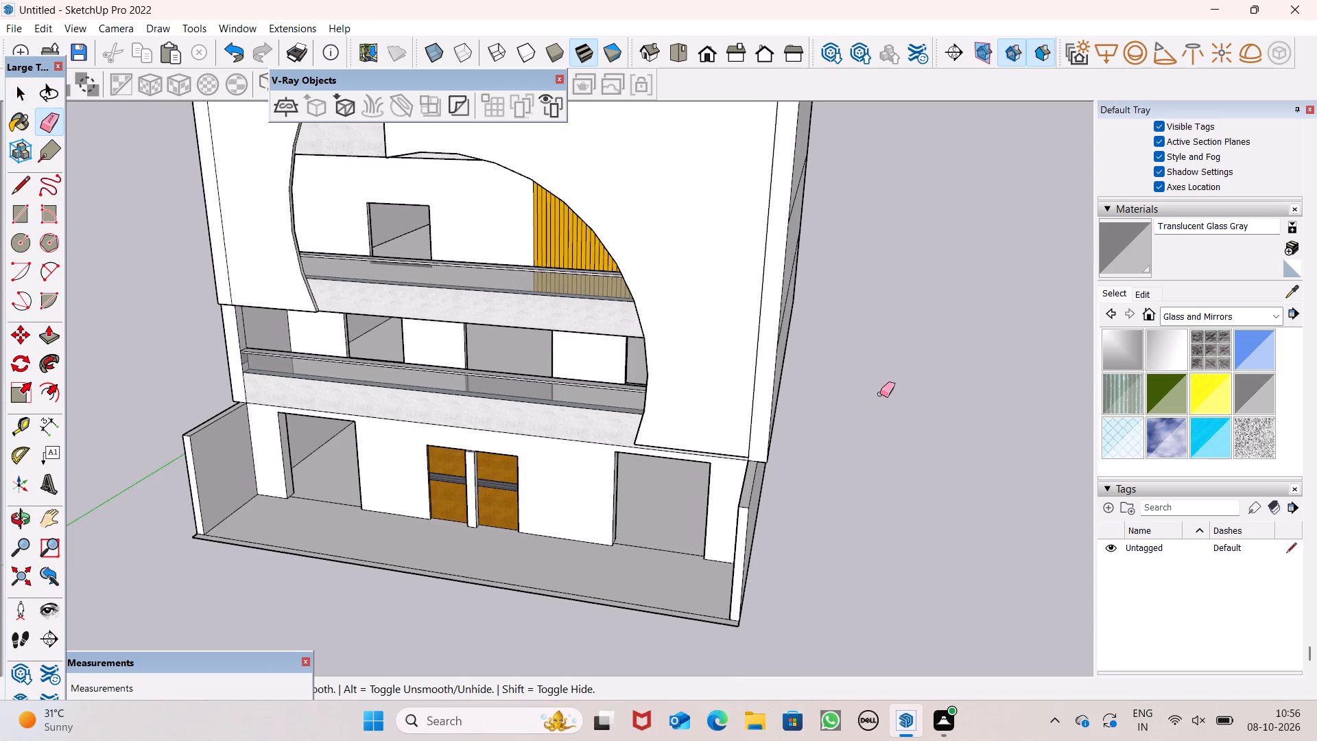
key("space")
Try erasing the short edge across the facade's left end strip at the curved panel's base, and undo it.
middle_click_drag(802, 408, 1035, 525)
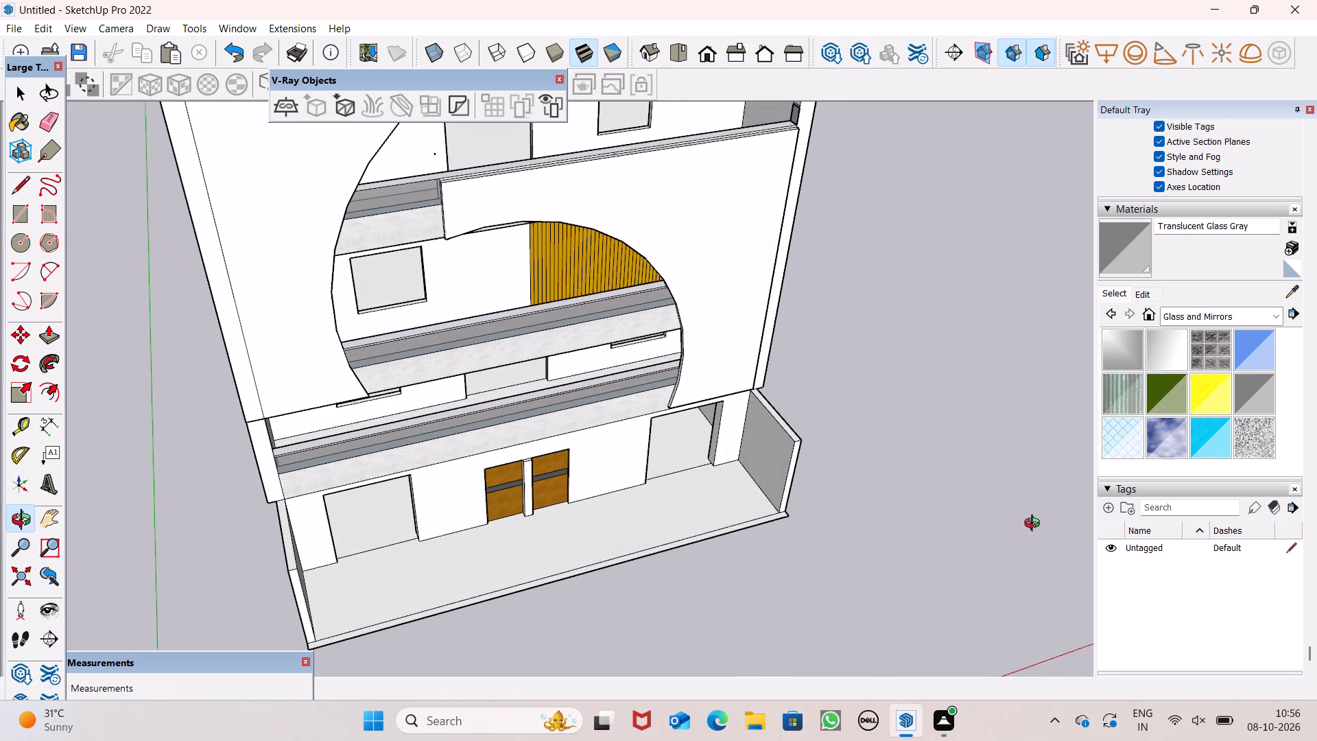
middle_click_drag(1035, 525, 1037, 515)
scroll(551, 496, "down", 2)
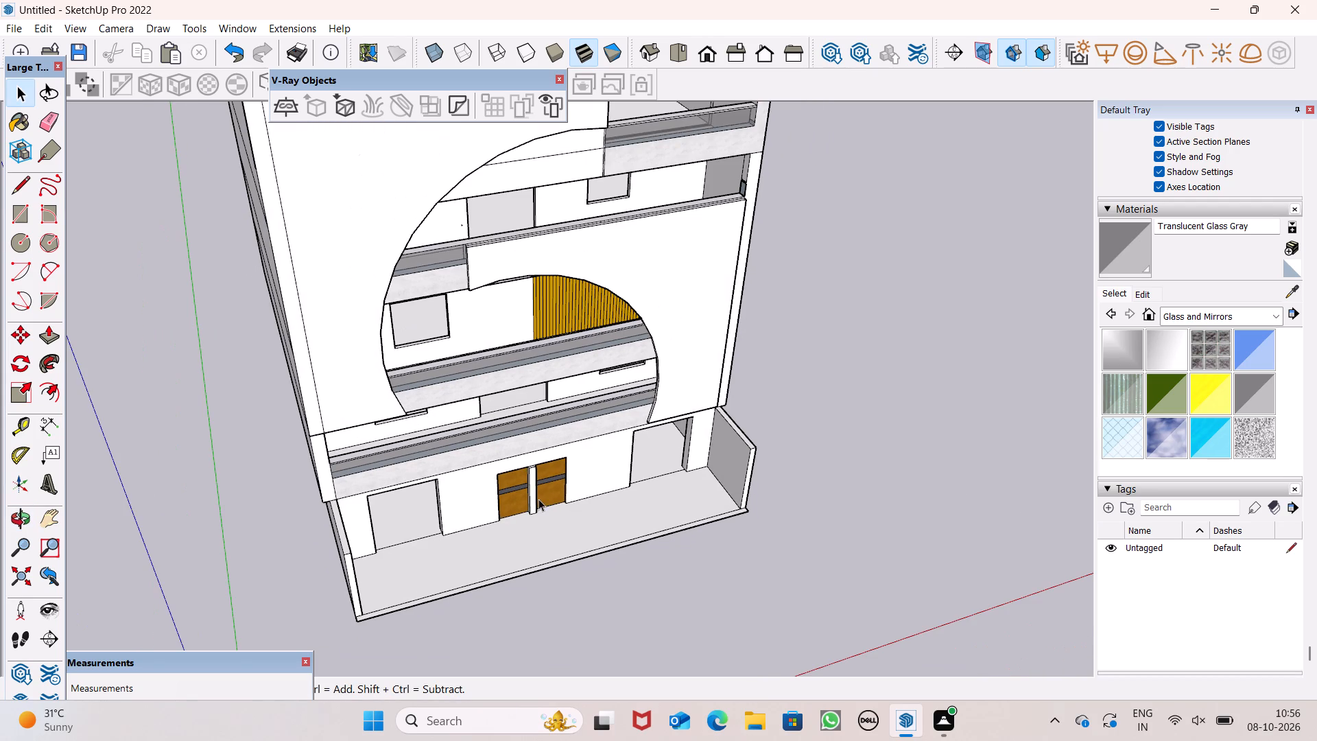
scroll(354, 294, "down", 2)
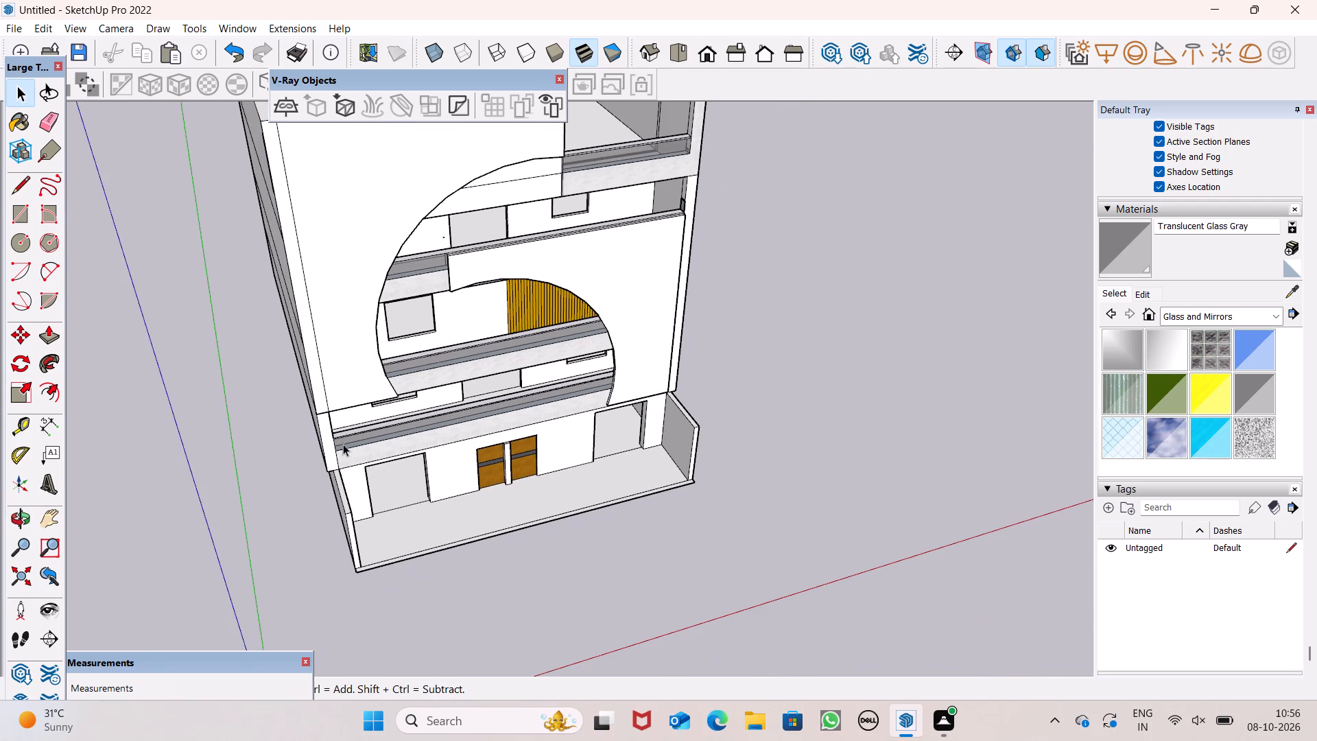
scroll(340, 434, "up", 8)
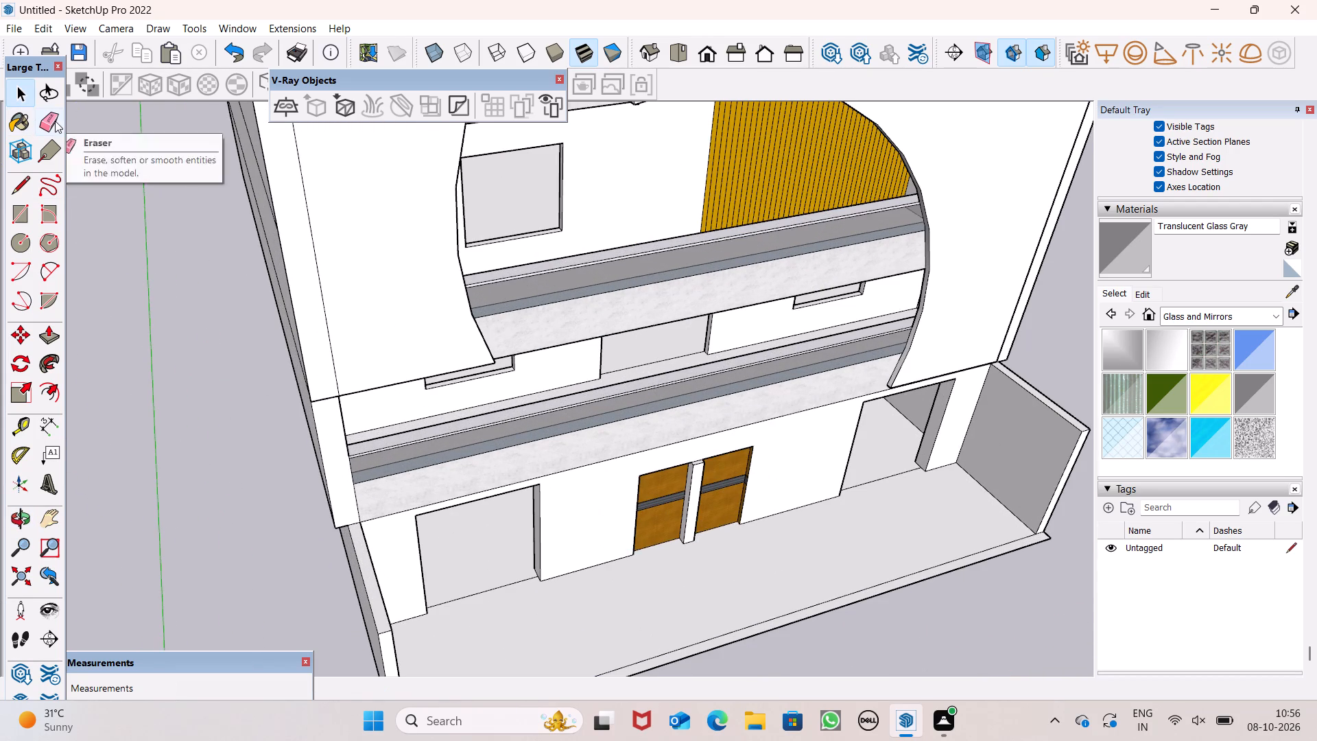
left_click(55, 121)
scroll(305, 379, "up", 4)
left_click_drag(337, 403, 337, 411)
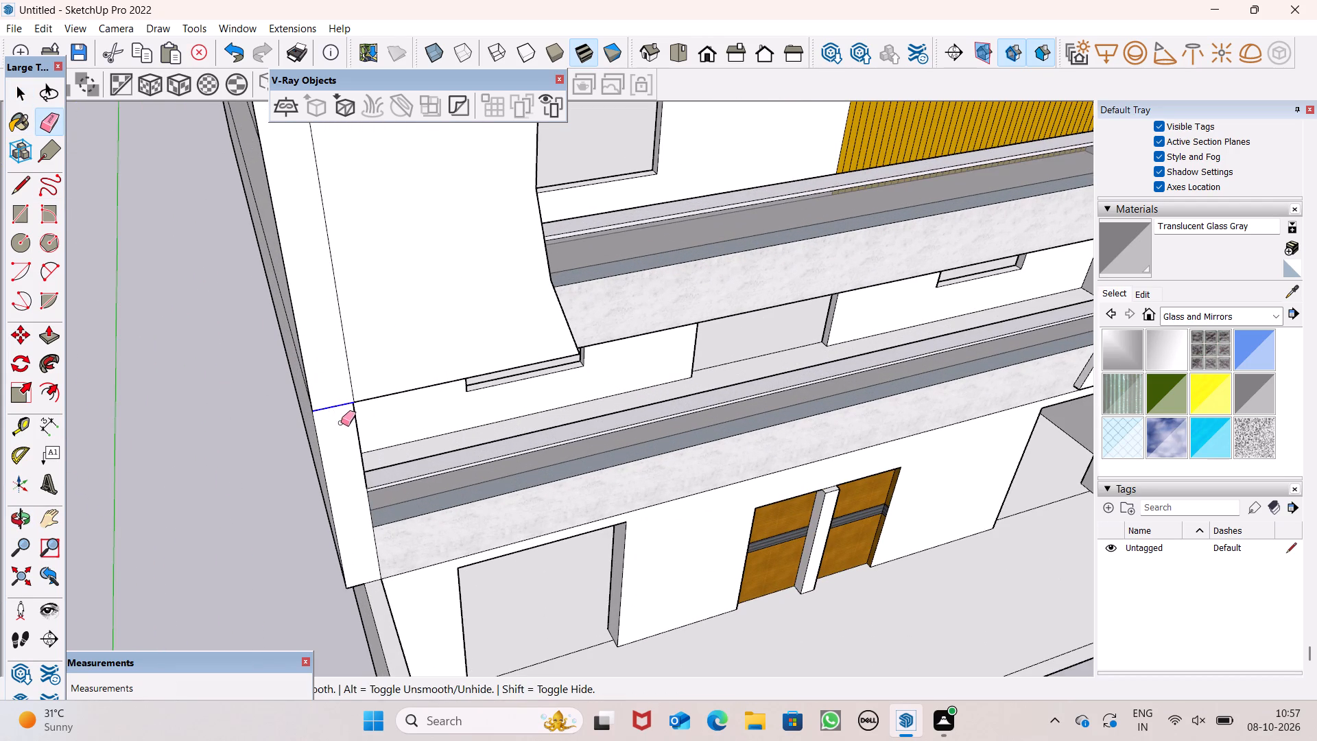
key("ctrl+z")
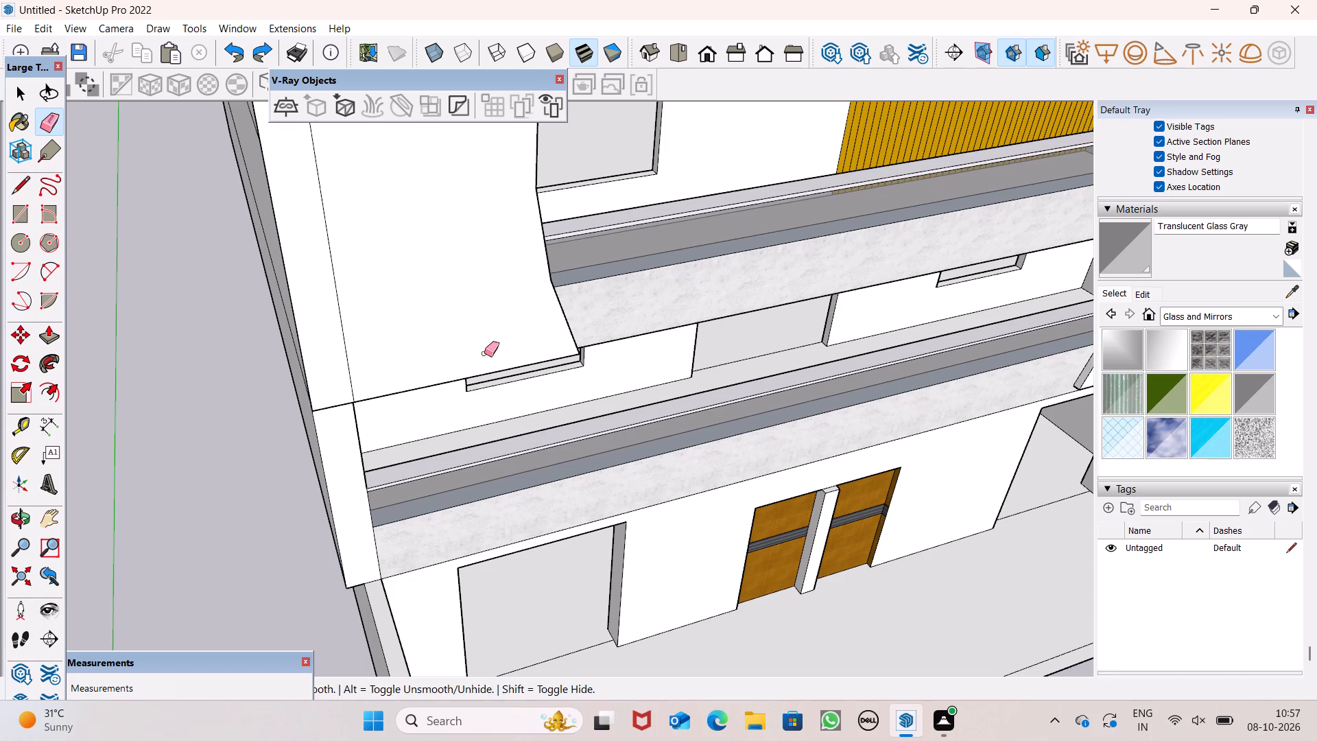
Push/Pull the narrow vertical front strip at the facade's left end, above the lower balcony level, by about 1' 1 11/16".
key("space")
scroll(481, 436, "up", 1)
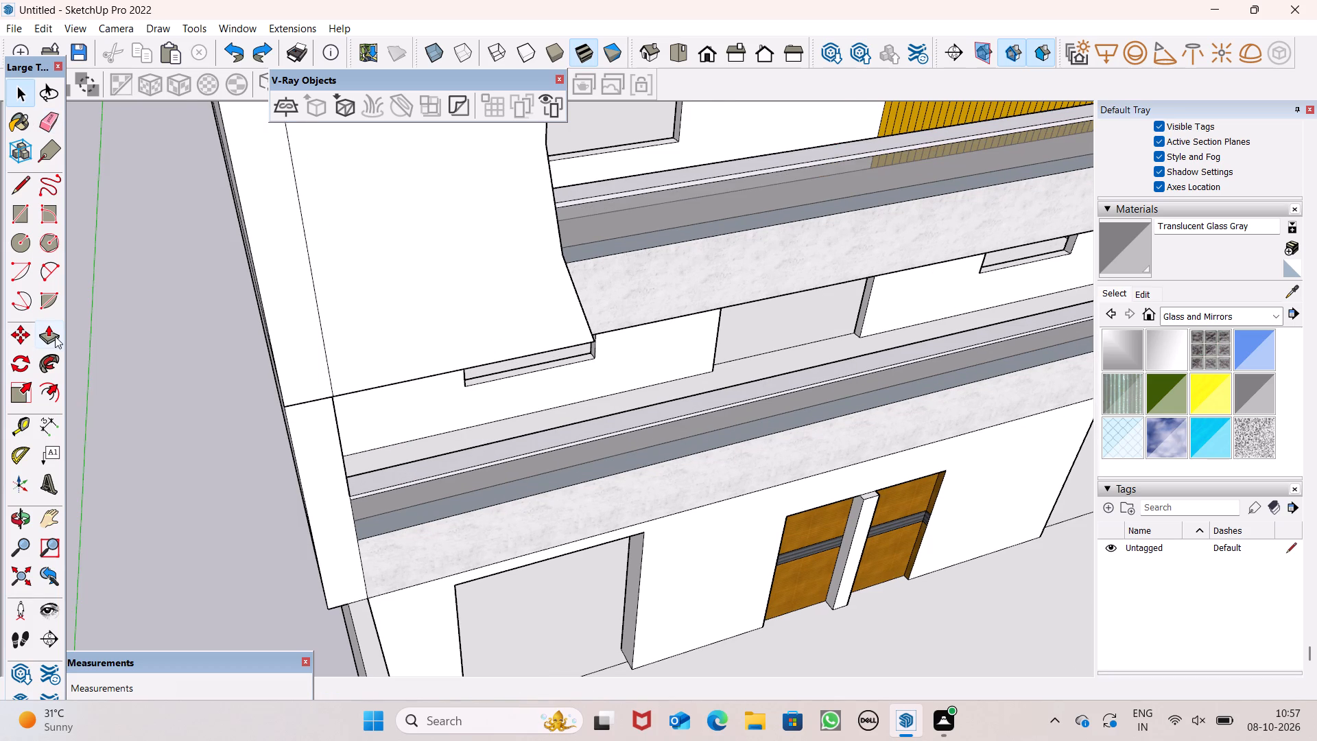
left_click_drag(55, 336, 61, 336)
scroll(499, 374, "down", 9)
left_click_drag(427, 387, 427, 392)
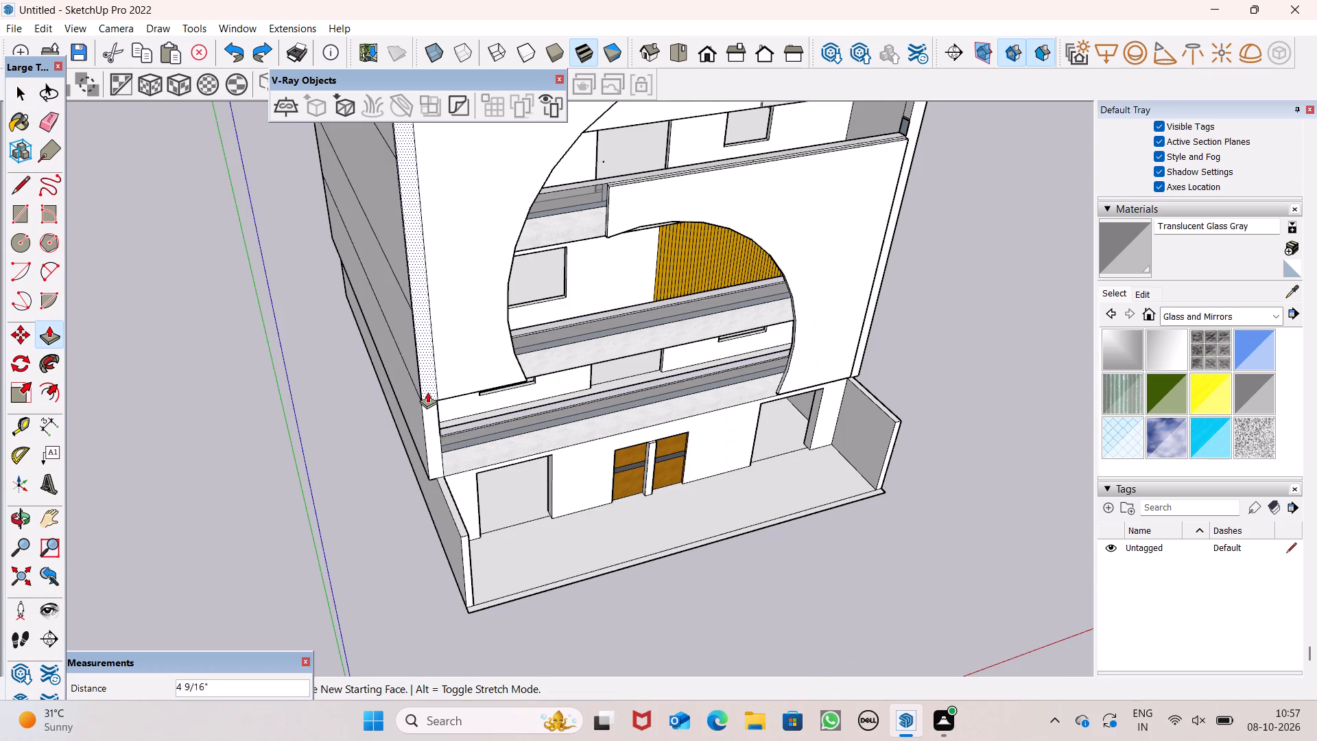
left_click_drag(427, 392, 427, 395)
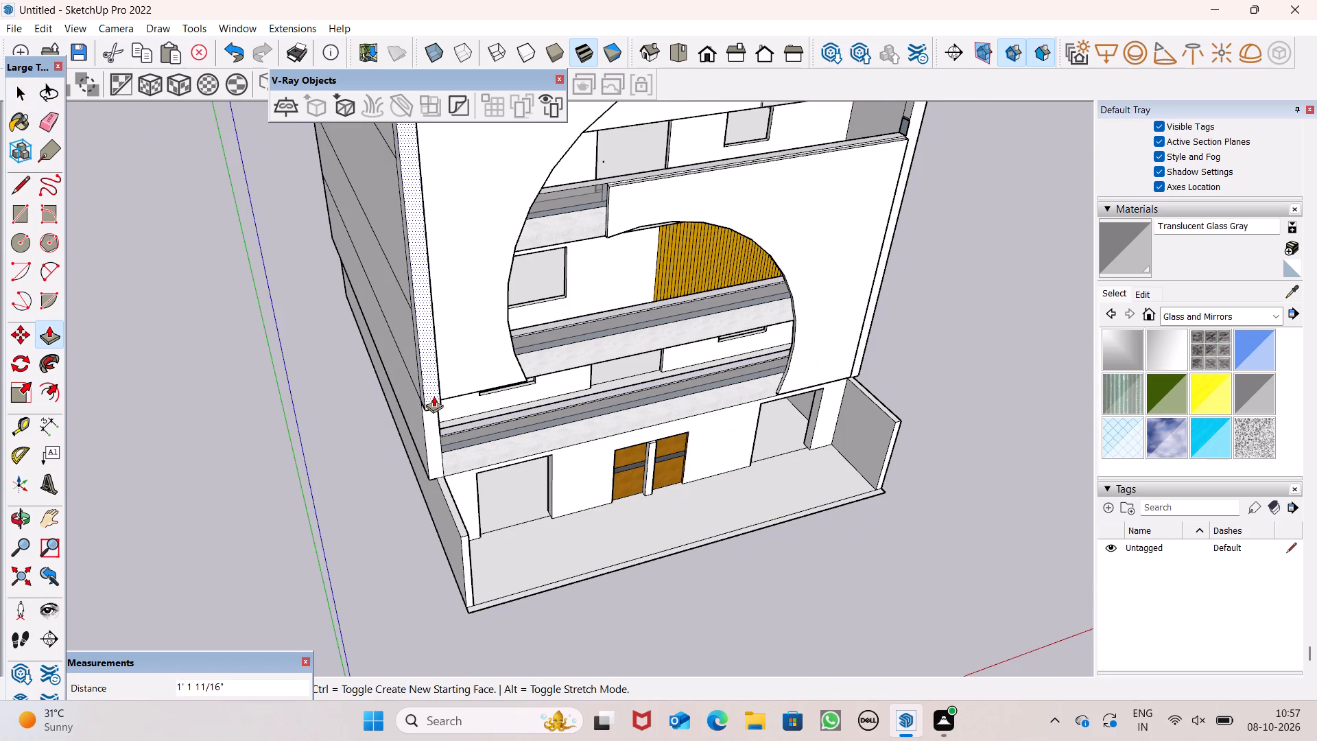
Push/Pull the narrow vertical front strip at the facade's right end, beside the curved panel, by 5".
scroll(434, 395, "down", 4)
middle_click_drag(548, 404, 337, 420)
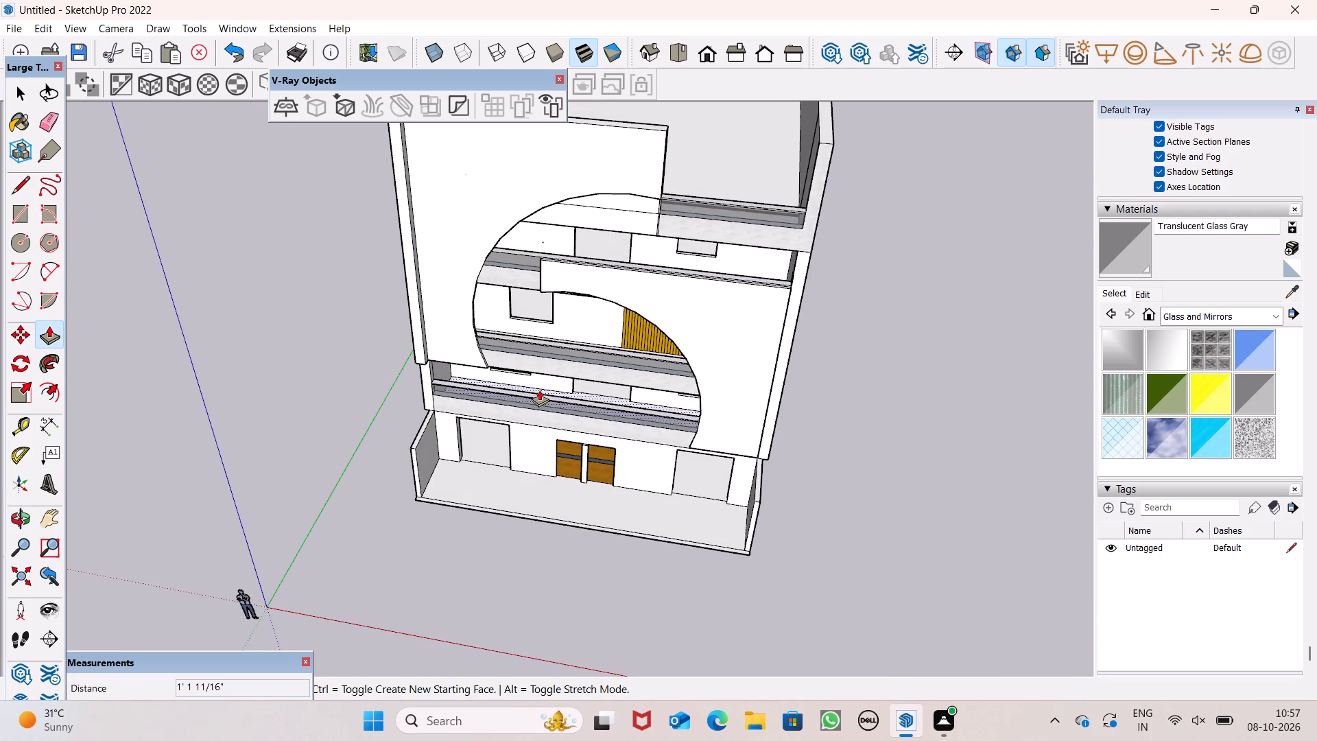
scroll(770, 437, "up", 2)
scroll(770, 437, "down", 1)
scroll(771, 436, "up", 1)
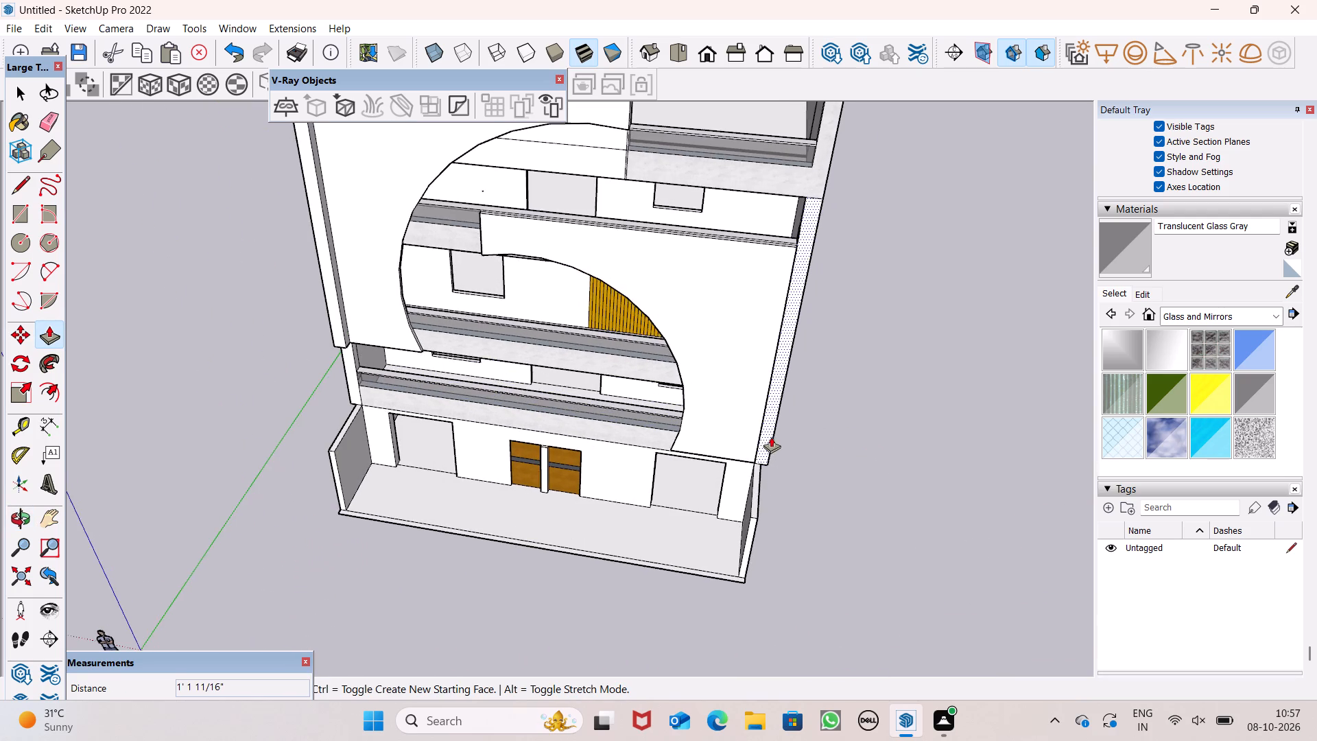
scroll(718, 430, "up", 6)
left_click_drag(800, 451, 799, 470)
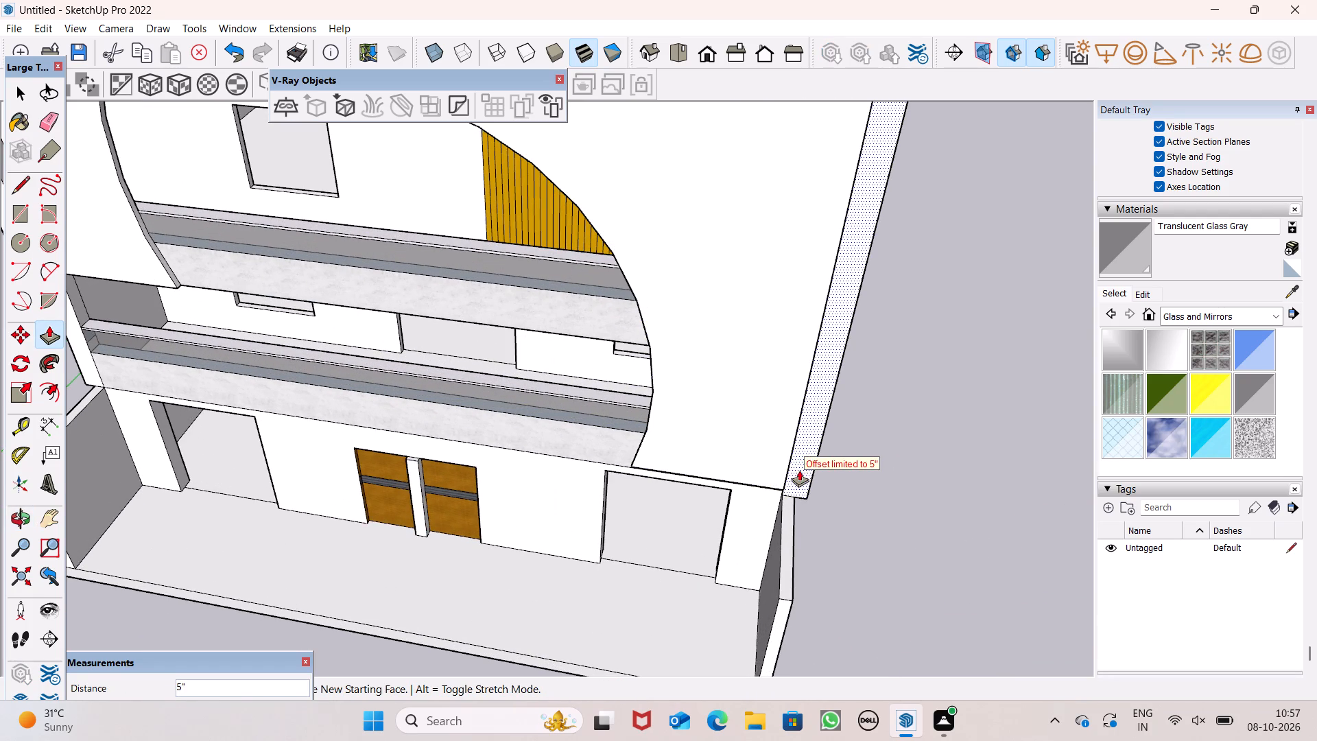
left_click_drag(799, 470, 798, 481)
scroll(816, 437, "down", 7)
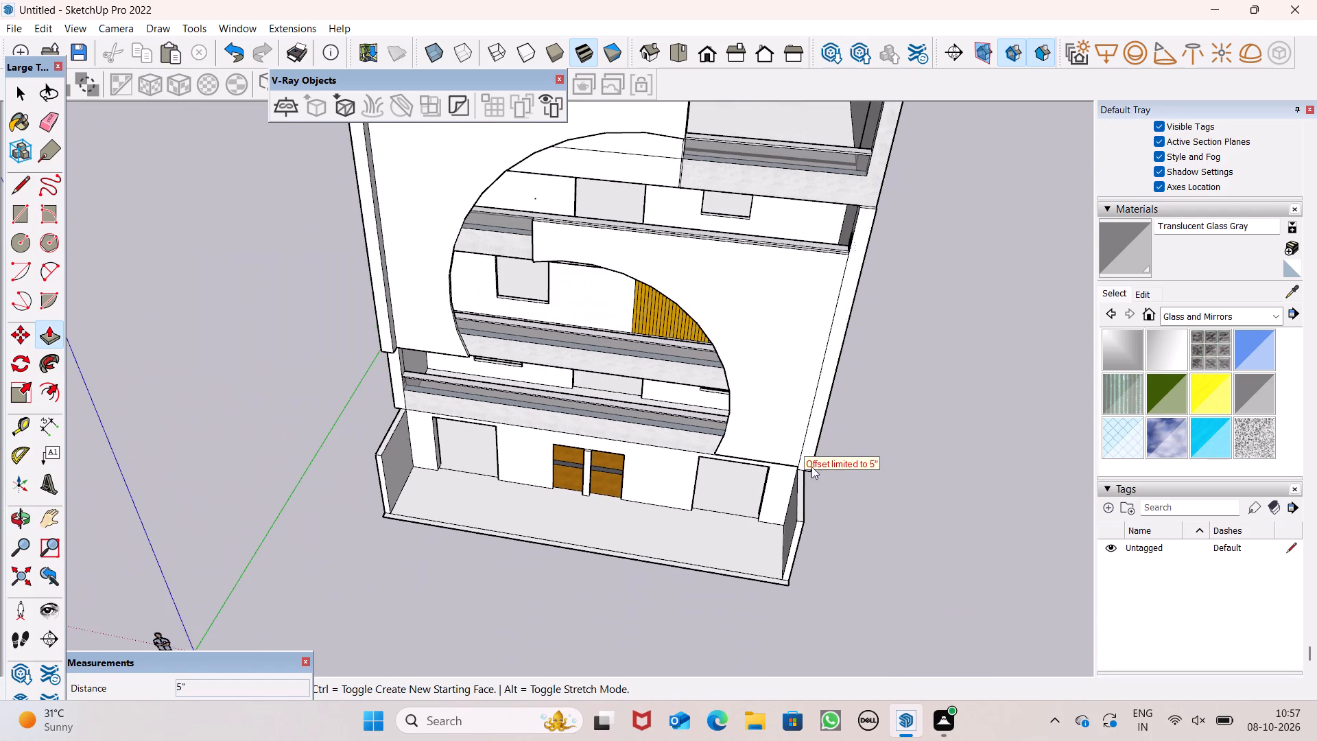
scroll(794, 423, "down", 3)
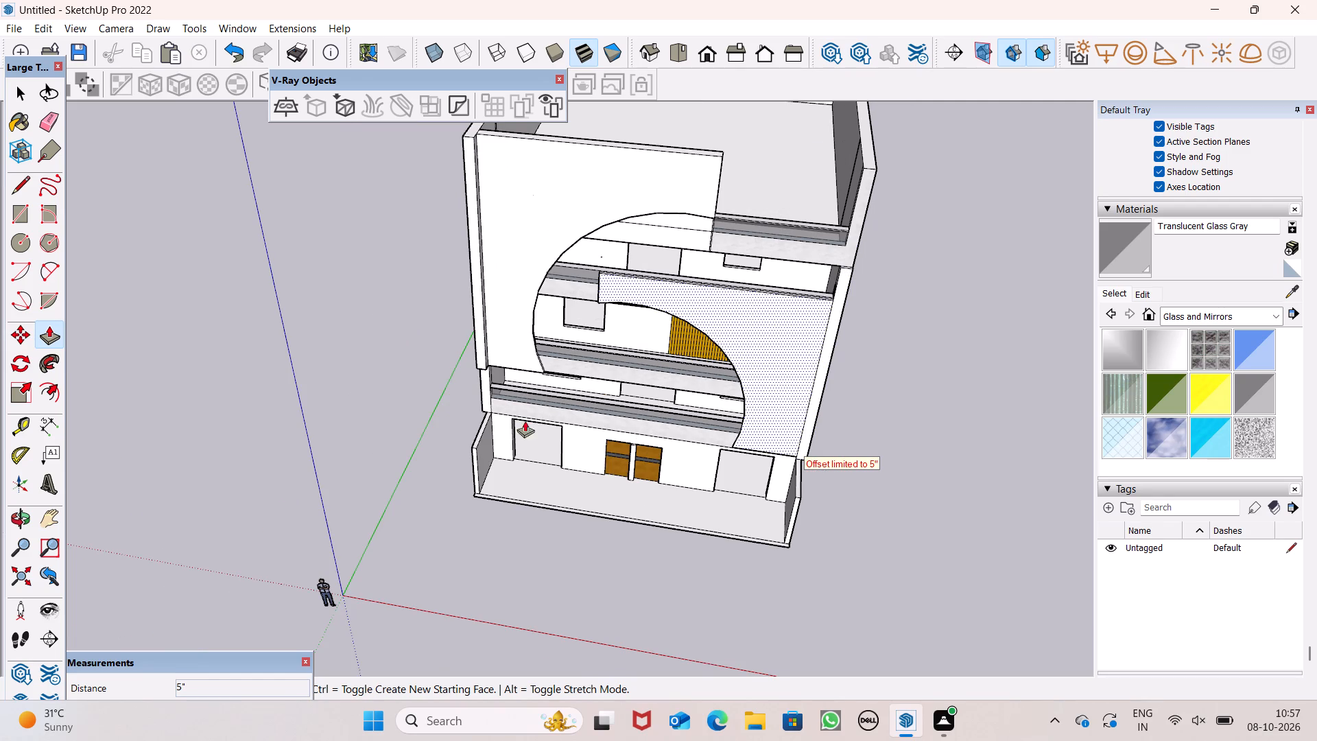
Push/Pull the lower front strip at the facade's left end, beside the lower balcony, by 1' 6 11/16", flush with the strip above.
scroll(425, 436, "up", 6)
scroll(523, 384, "up", 1)
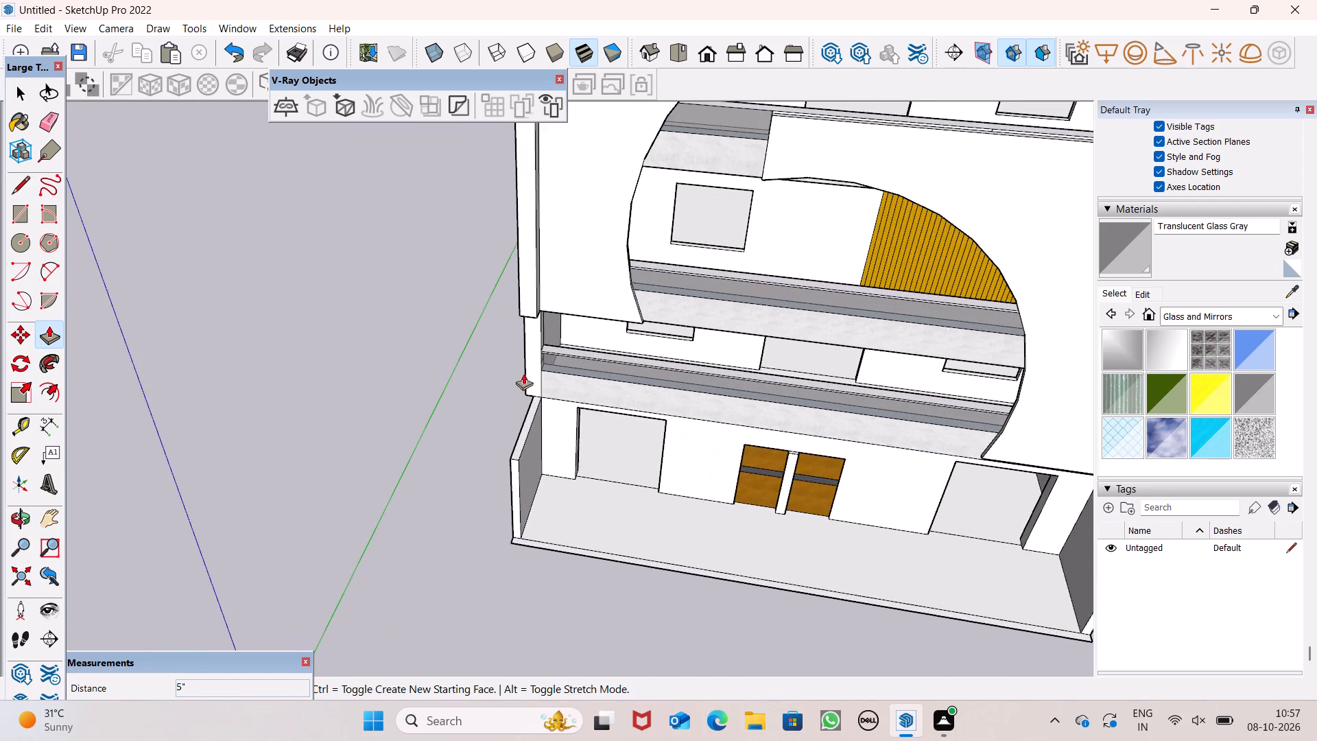
scroll(523, 373, "up", 6)
left_click_drag(539, 330, 485, 220)
left_click_drag(488, 219, 529, 216)
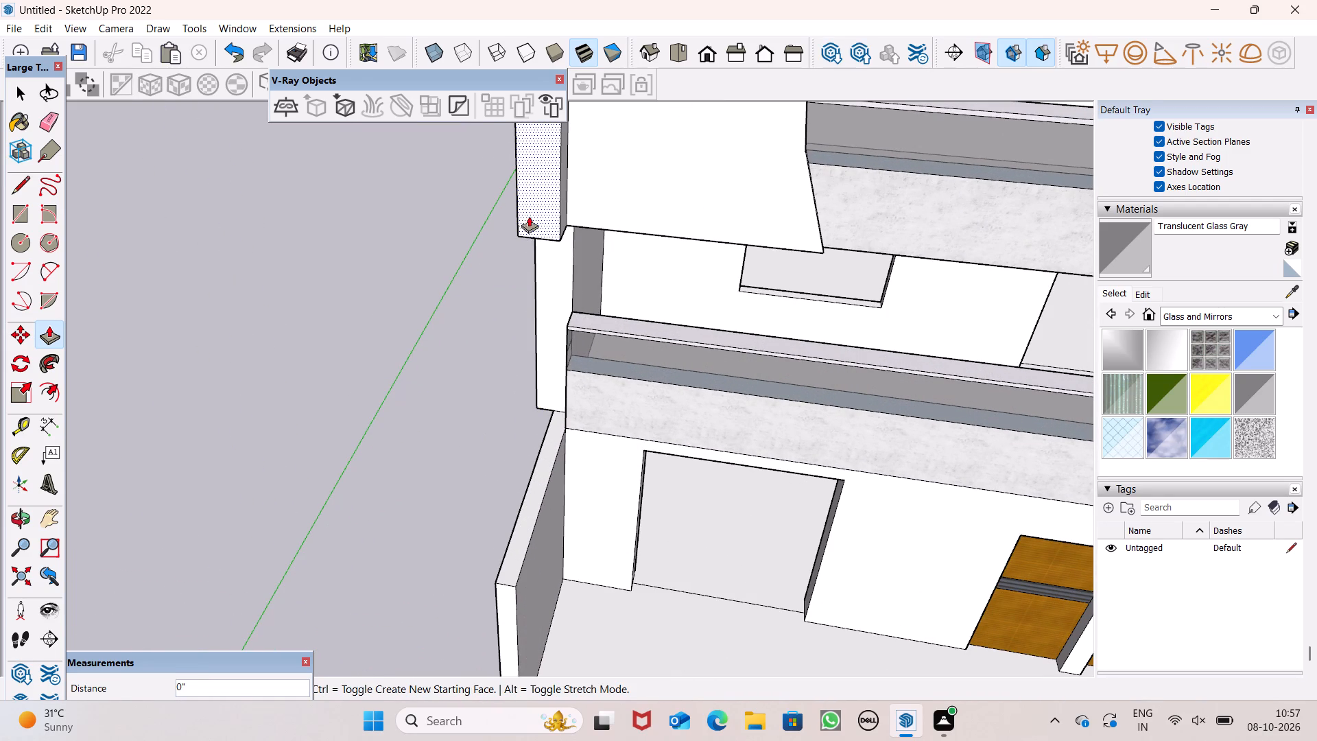
left_click_drag(529, 216, 496, 298)
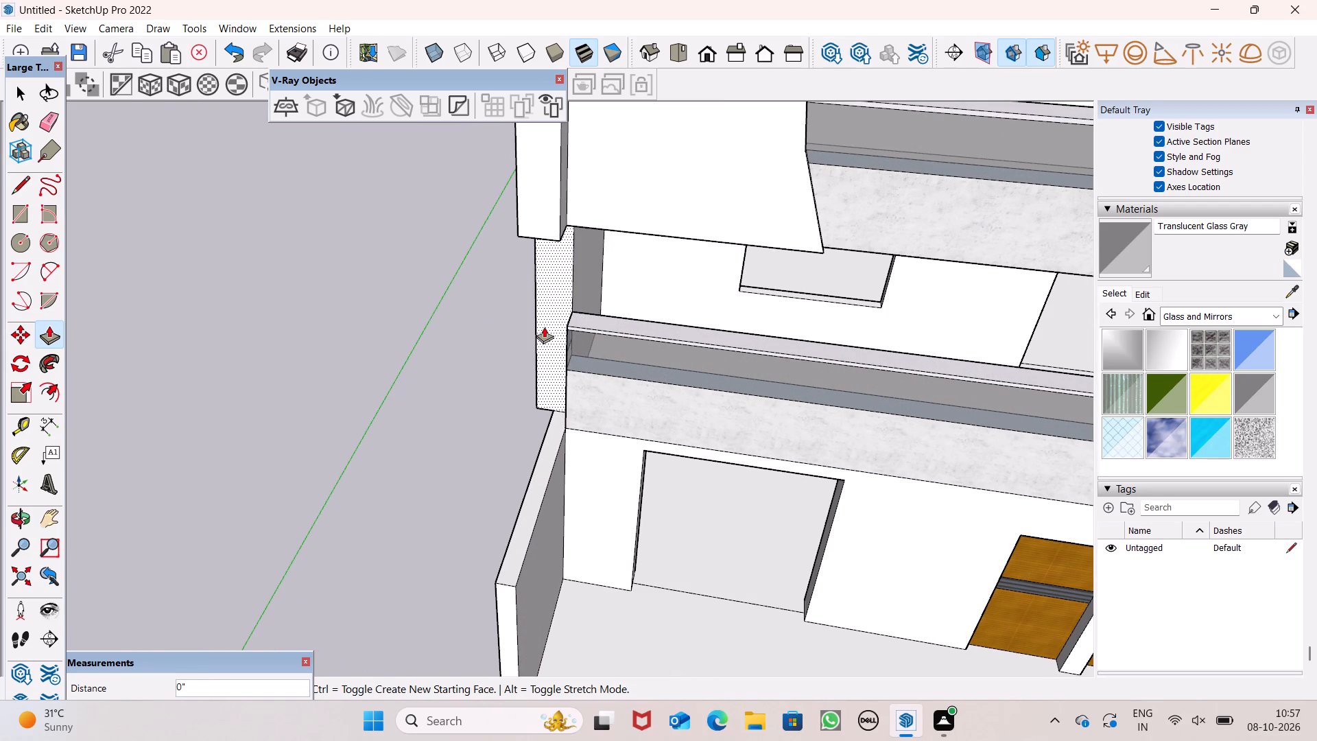
left_click_drag(544, 327, 479, 357)
left_click_drag(548, 335, 527, 364)
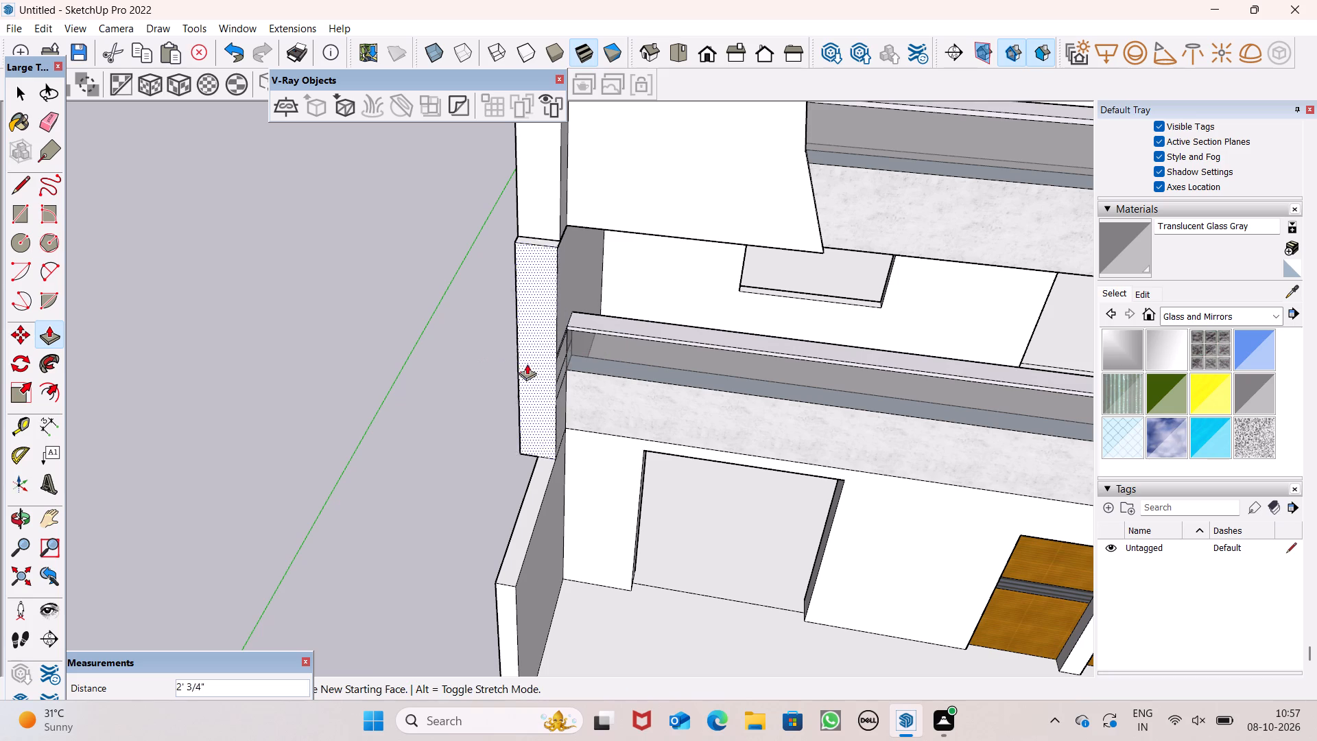
left_click_drag(527, 364, 474, 202)
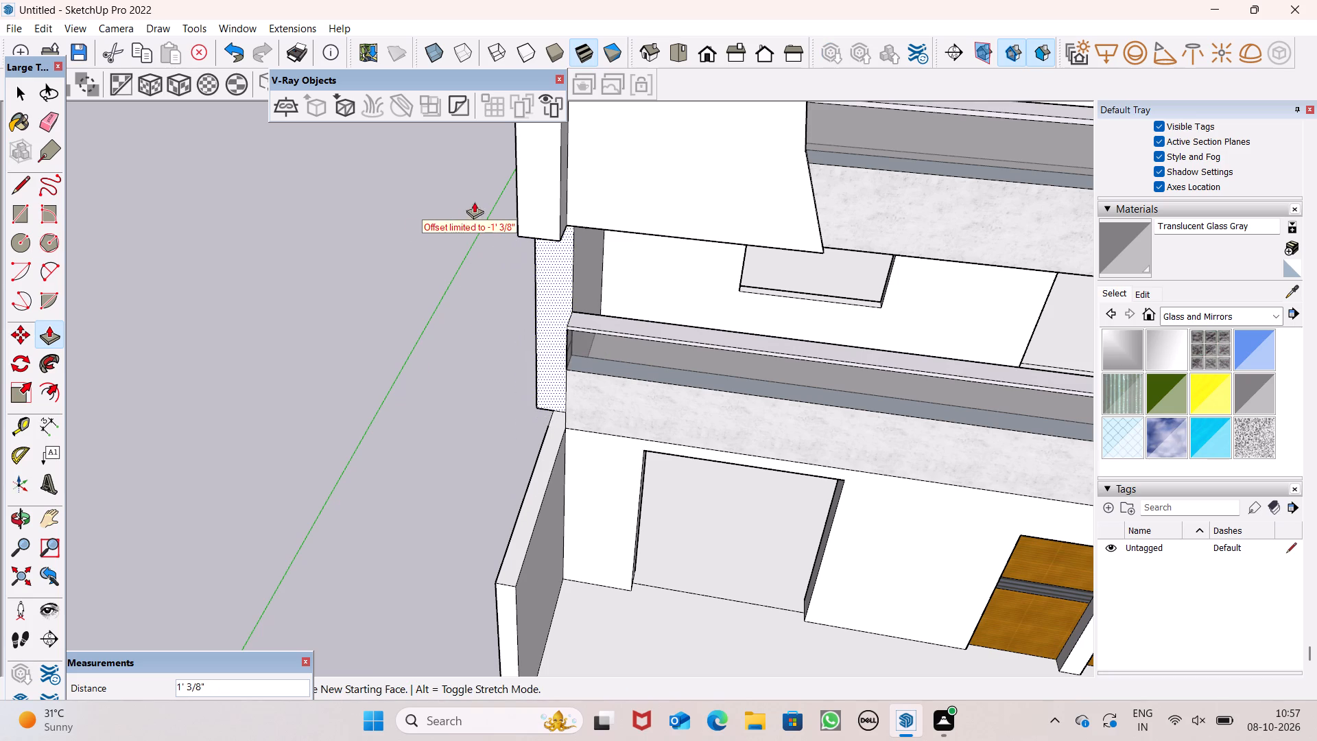
left_click_drag(474, 202, 523, 200)
scroll(403, 283, "down", 5)
scroll(154, 332, "down", 6)
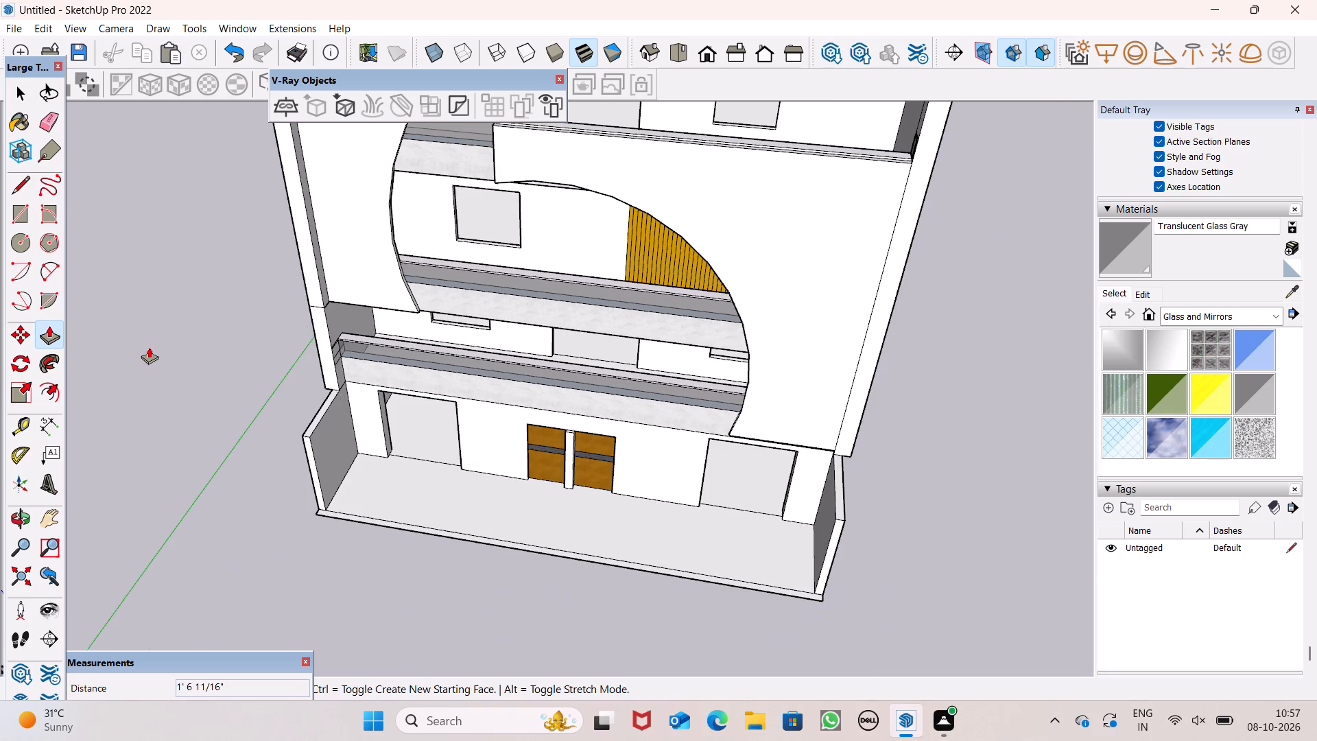
Push/Pull the narrow front strip at the facade's right end by 1' 1 11/16", level with the left end strip.
left_click_drag(857, 425, 309, 281)
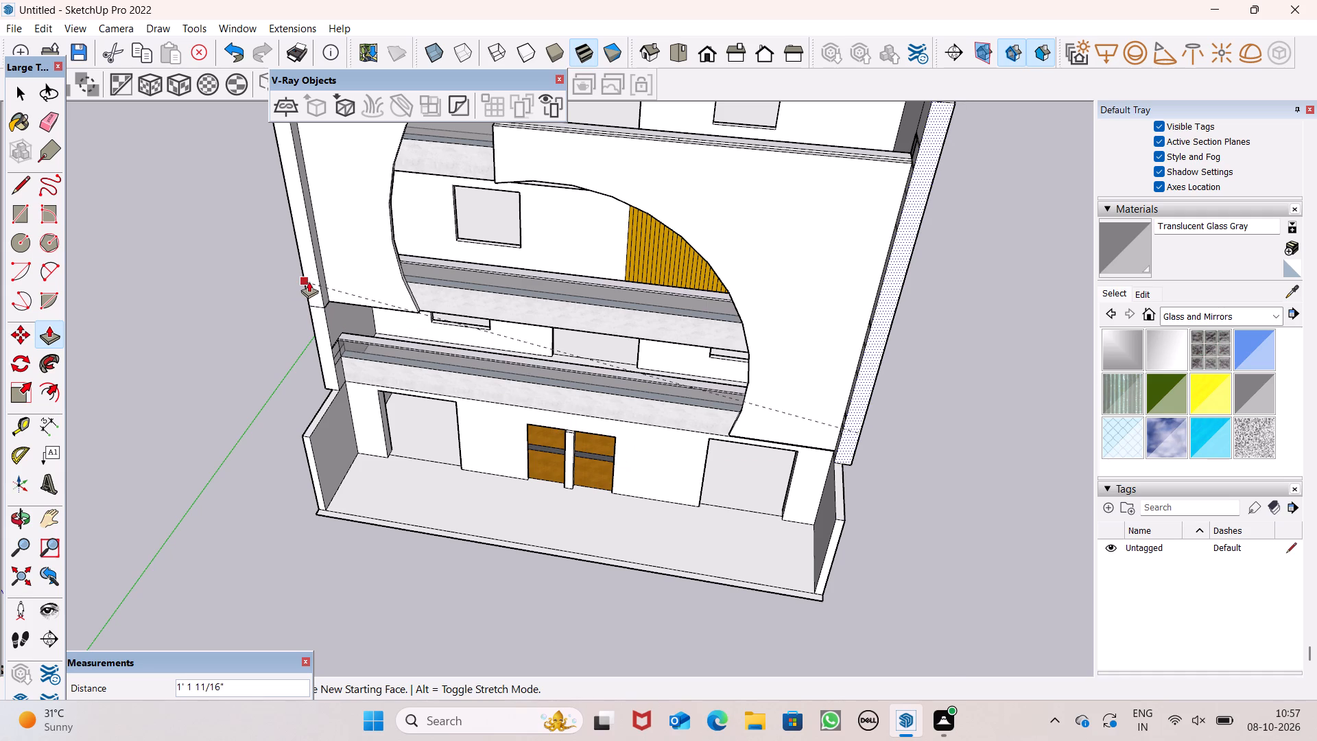
left_click_drag(309, 281, 309, 281)
key("space")
Erase the short horizontal edges crossing the front and inner faces of the left end strip at the curved panel's base.
scroll(316, 315, "up", 2)
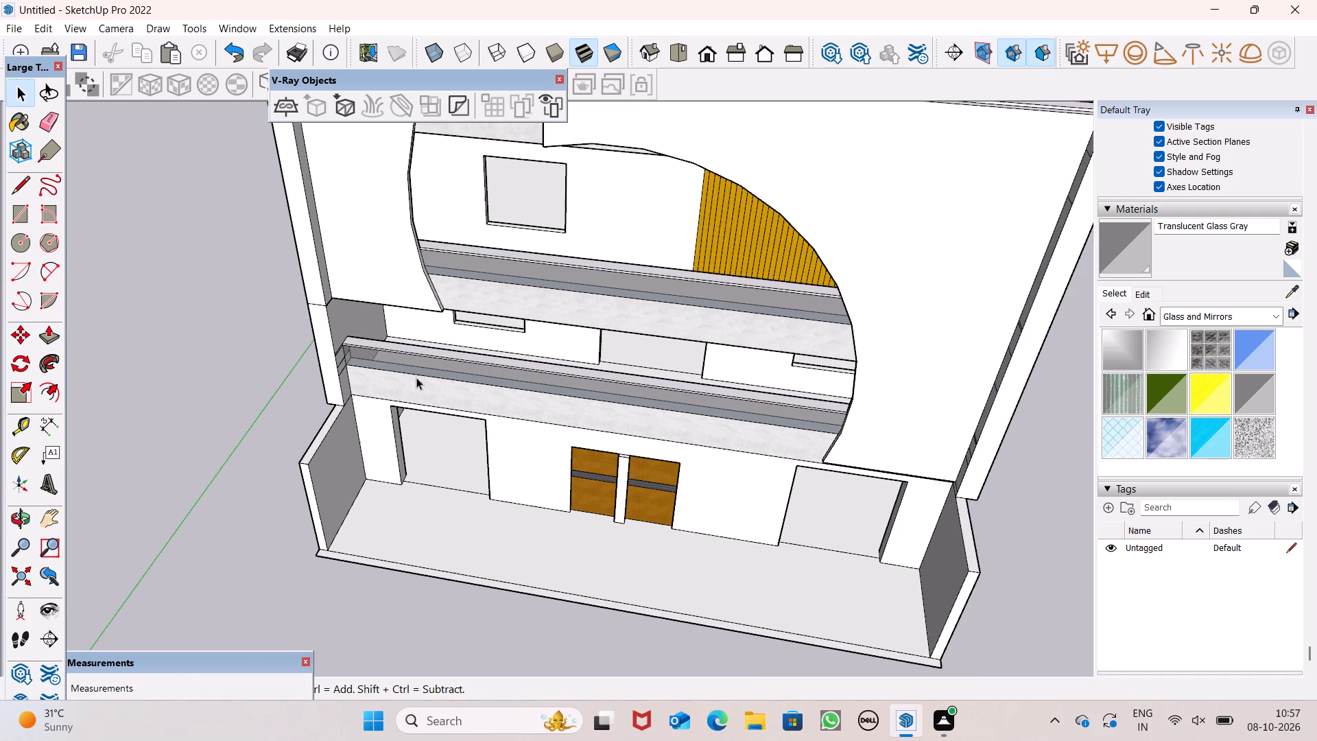
middle_click_drag(425, 387, 218, 183)
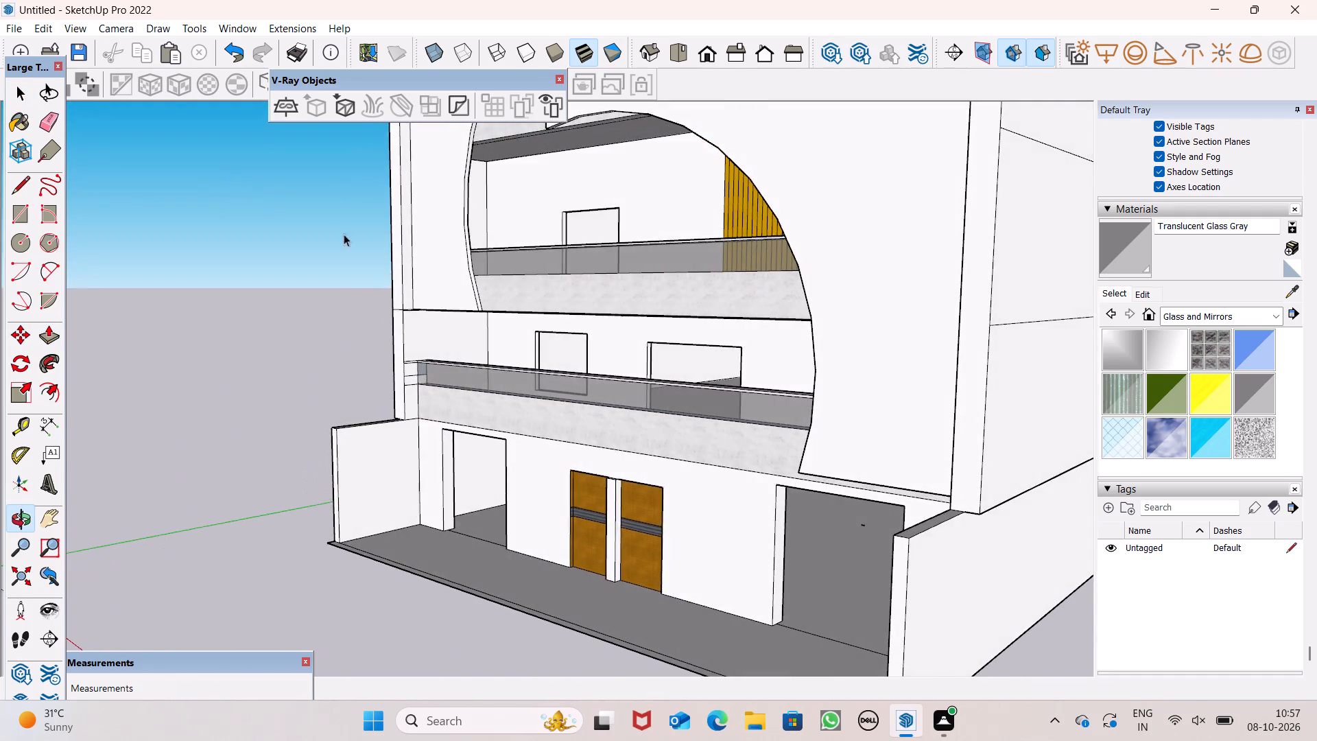
scroll(403, 313, "up", 13)
scroll(399, 271, "down", 1)
scroll(399, 271, "up", 1)
scroll(399, 271, "down", 1)
scroll(399, 271, "up", 1)
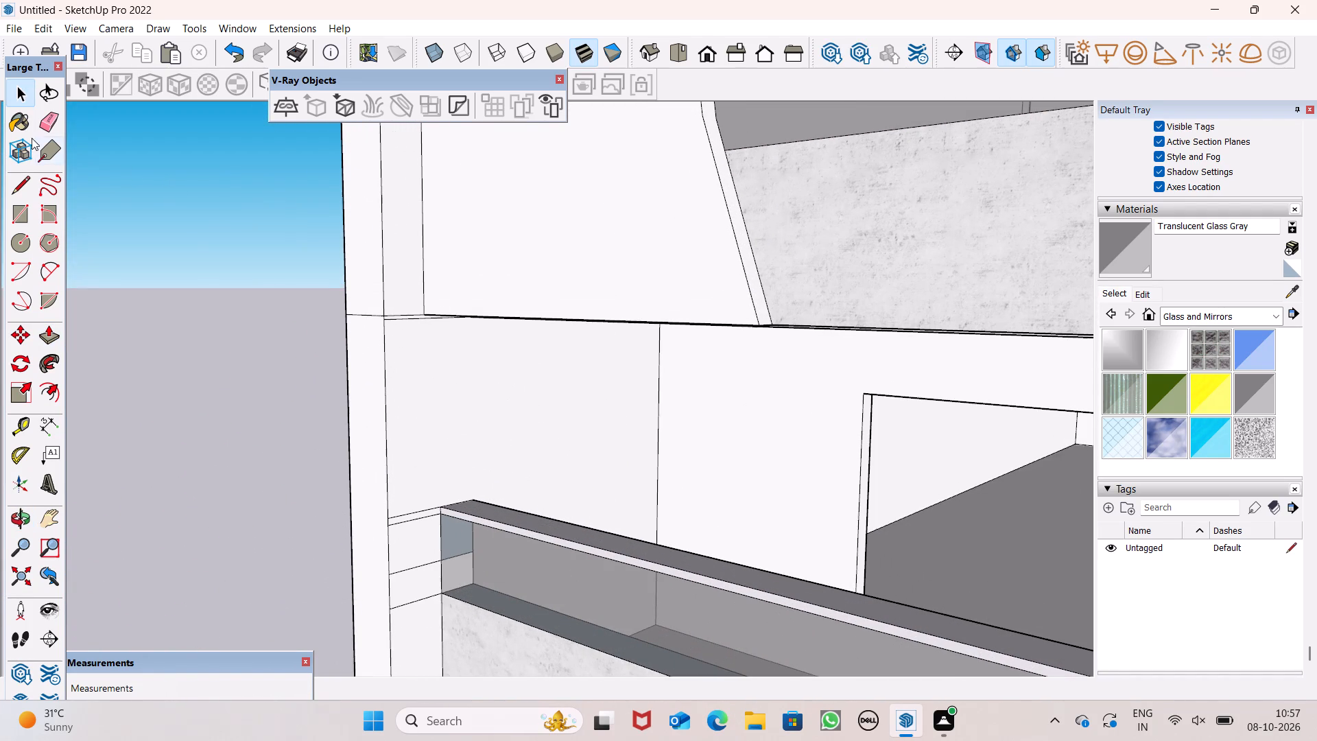
left_click(45, 128)
scroll(425, 326, "up", 4)
scroll(423, 325, "down", 1)
scroll(423, 325, "up", 2)
left_click_drag(392, 297, 392, 318)
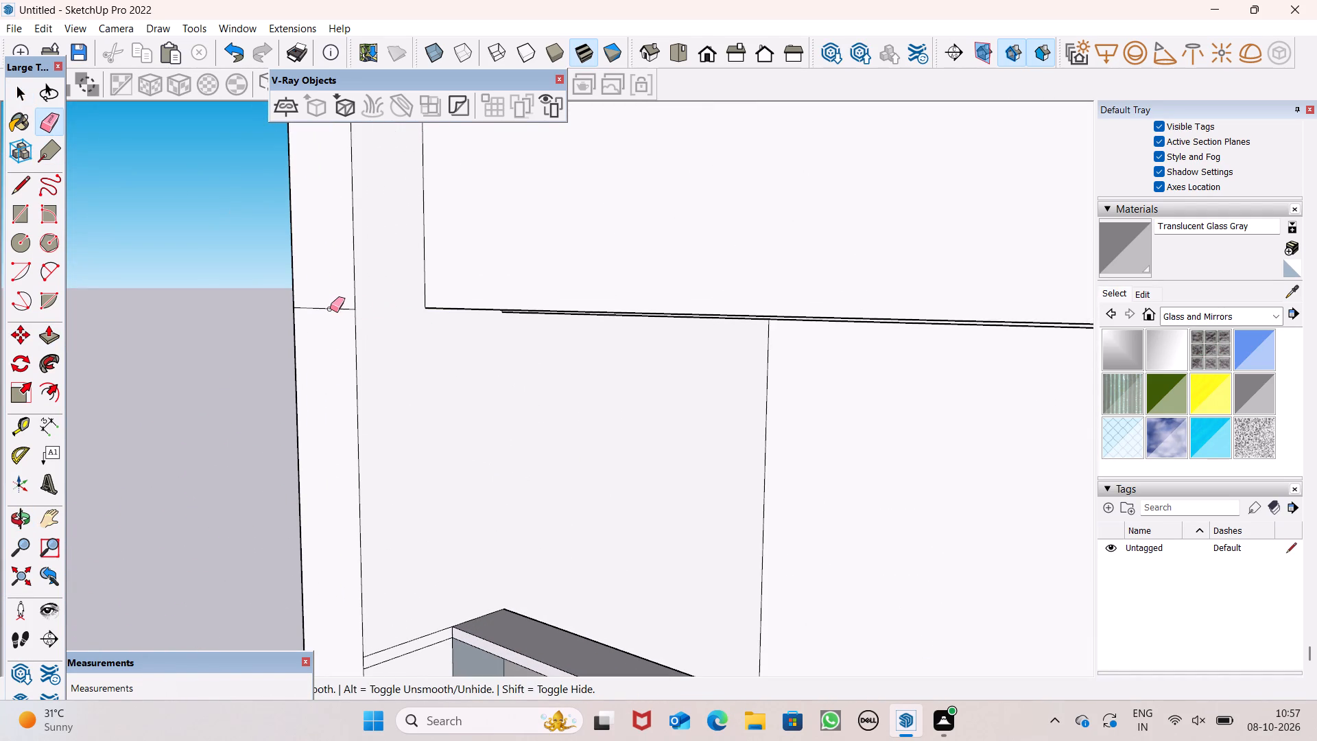
left_click(332, 309)
Erase the short leftover edges on the left end strip's inner face beside the lower balcony's railing and parapet, keeping the strip's vertical edge.
scroll(718, 275, "down", 5)
middle_click_drag(665, 336, 667, 209)
scroll(667, 207, "up", 1)
scroll(667, 207, "down", 1)
scroll(672, 241, "up", 1)
scroll(725, 241, "down", 9)
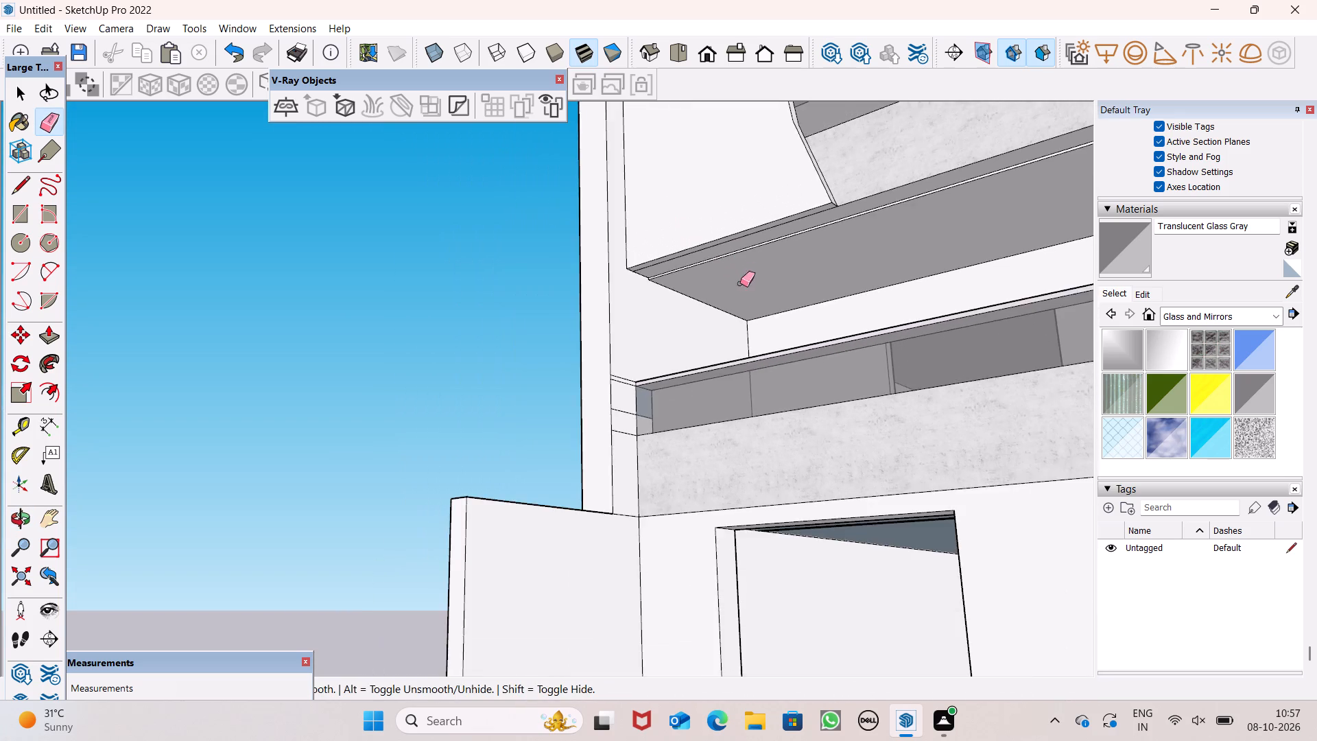
middle_click_drag(740, 292, 800, 372)
scroll(650, 456, "up", 10)
left_click_drag(625, 333, 617, 392)
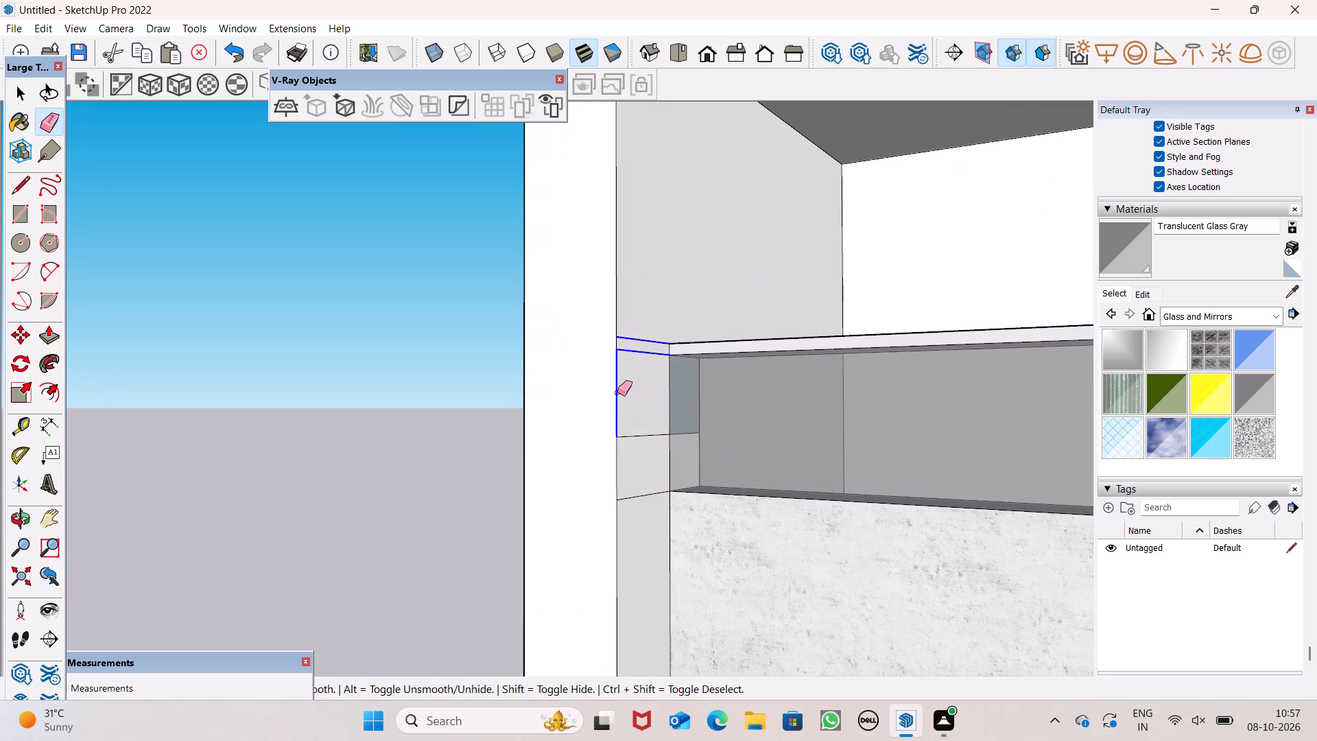
left_click_drag(617, 392, 617, 426)
key("ctrl+z")
left_click_drag(650, 335, 644, 344)
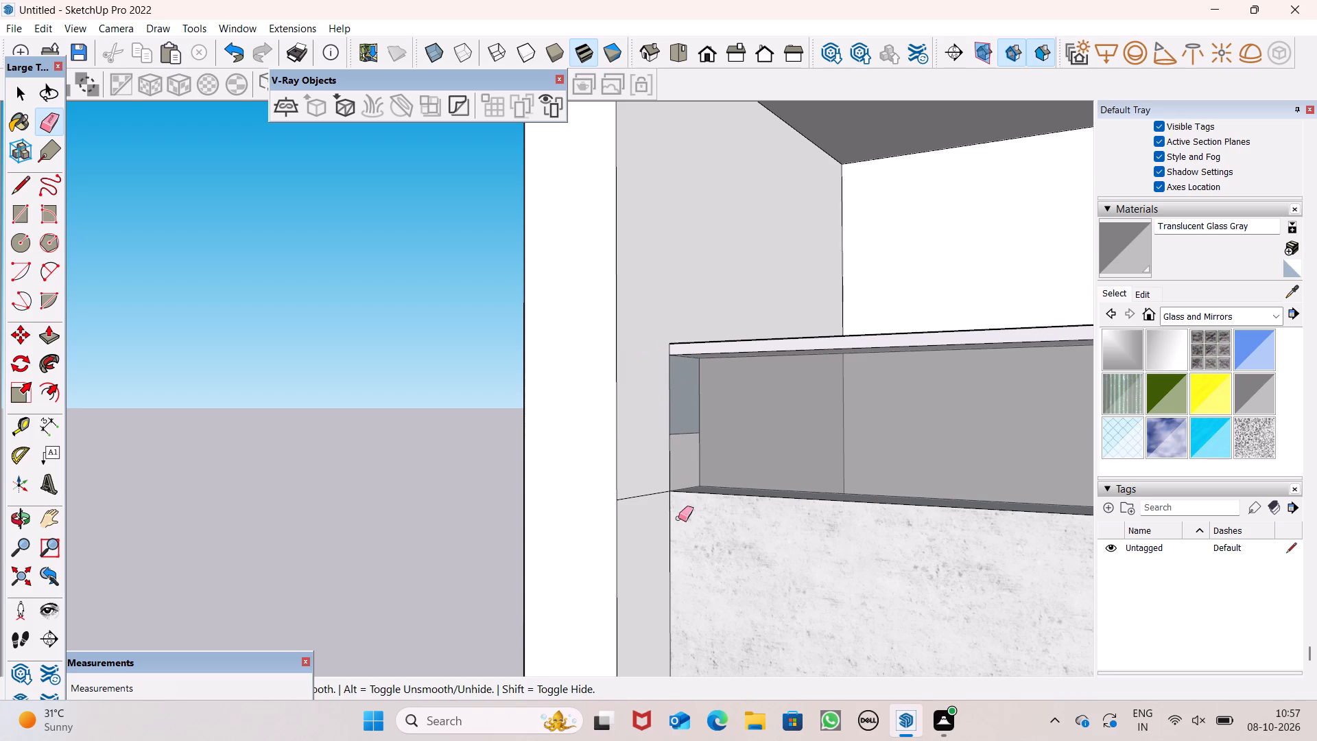
left_click_drag(657, 492, 643, 496)
Erase the short horizontal edges across the right end strip's inner face, at and just below the curved panel's top.
scroll(645, 391, "up", 1)
scroll(648, 391, "down", 6)
scroll(591, 440, "down", 1)
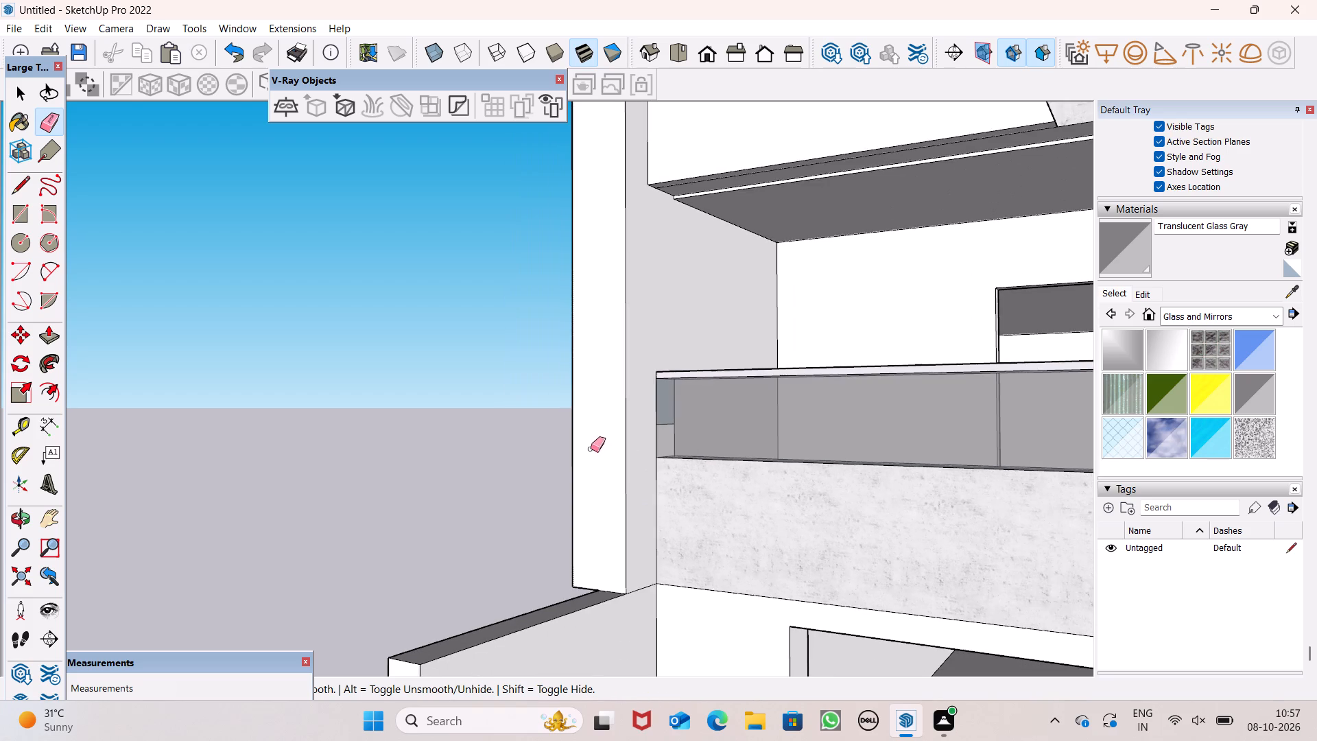
scroll(513, 408, "down", 11)
scroll(499, 344, "down", 3)
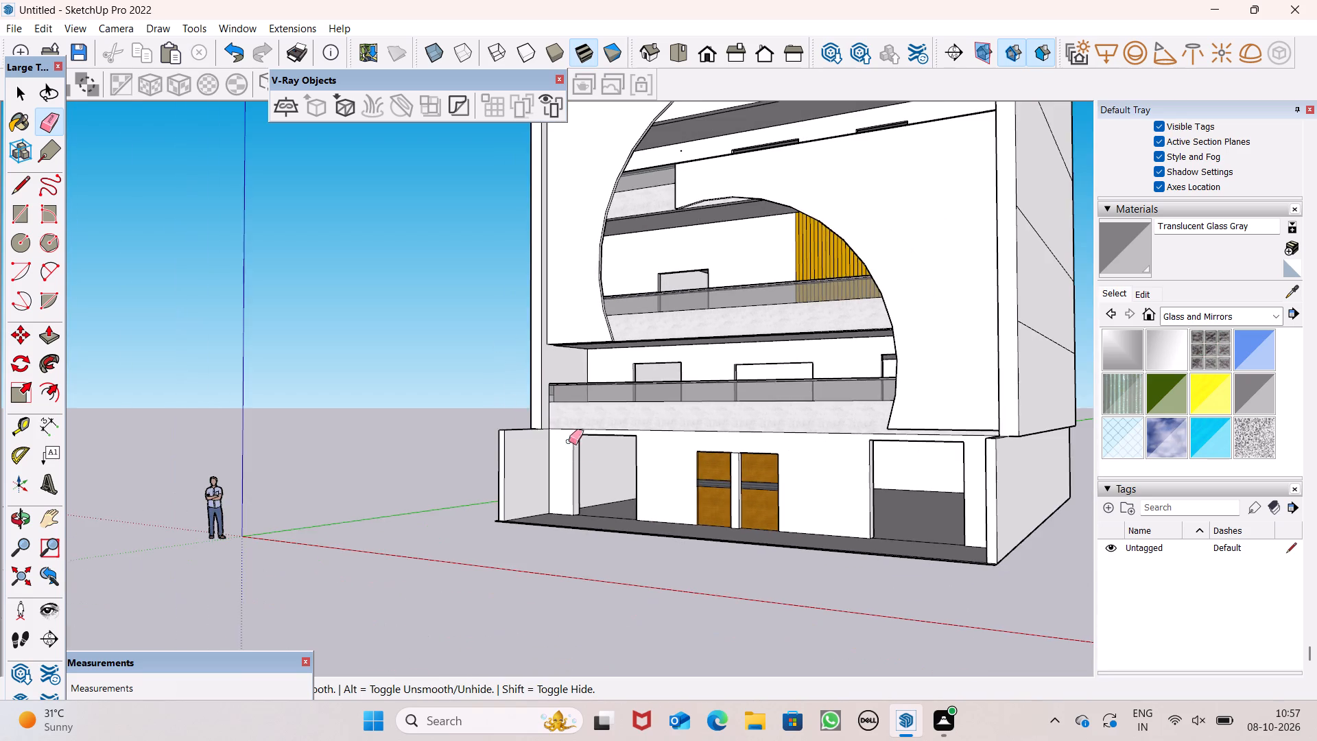
middle_click_drag(595, 480, 1004, 520)
scroll(731, 257, "up", 2)
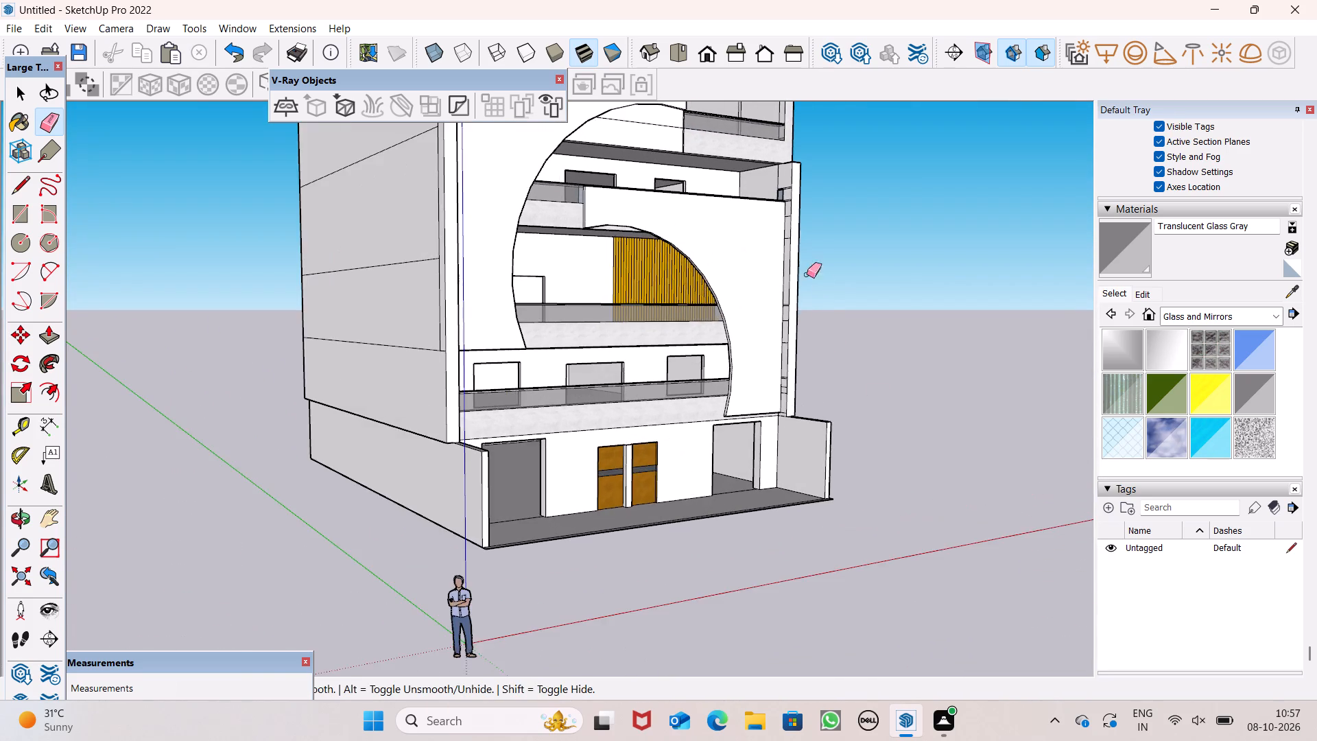
scroll(820, 299, "up", 1)
middle_click_drag(830, 319, 1060, 399)
scroll(685, 122, "up", 1)
scroll(685, 121, "down", 1)
scroll(685, 121, "up", 3)
scroll(743, 161, "up", 4)
scroll(737, 167, "down", 1)
scroll(737, 167, "up", 7)
scroll(712, 203, "down", 1)
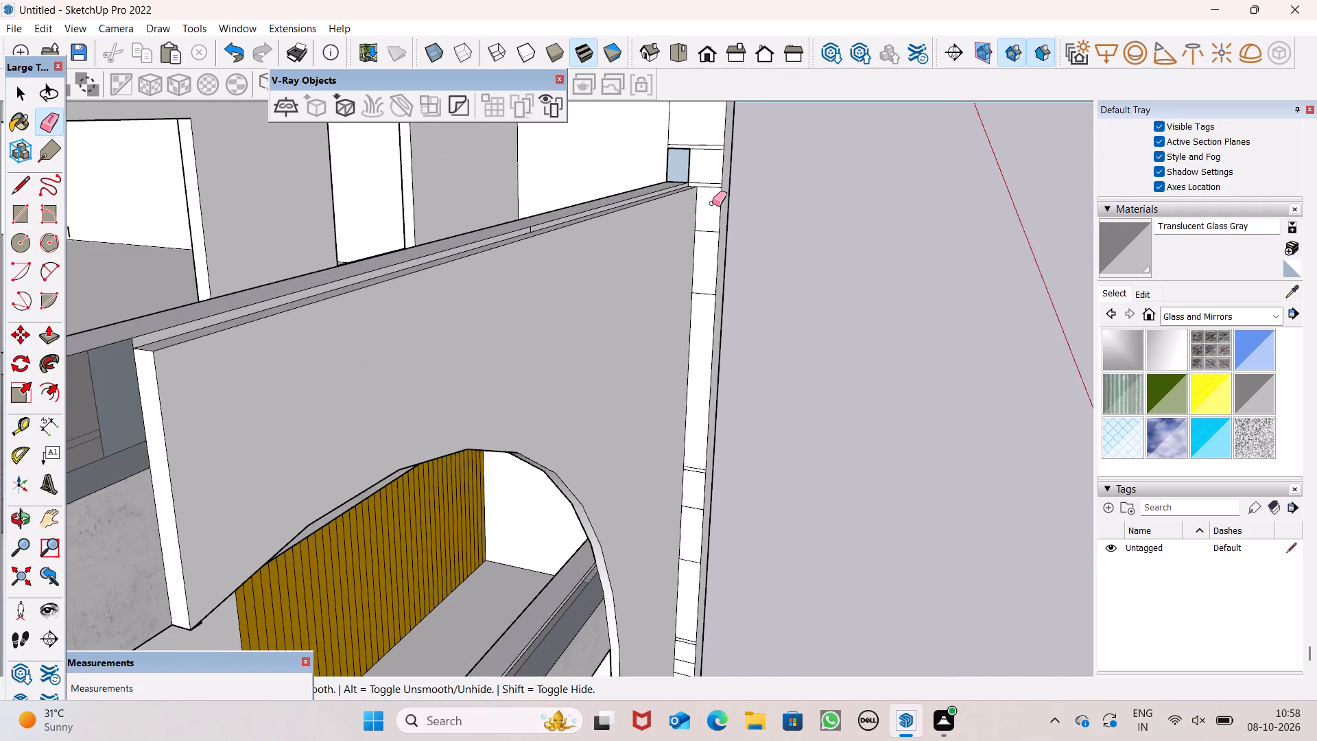
scroll(691, 171, "up", 8)
left_click_drag(718, 185, 722, 200)
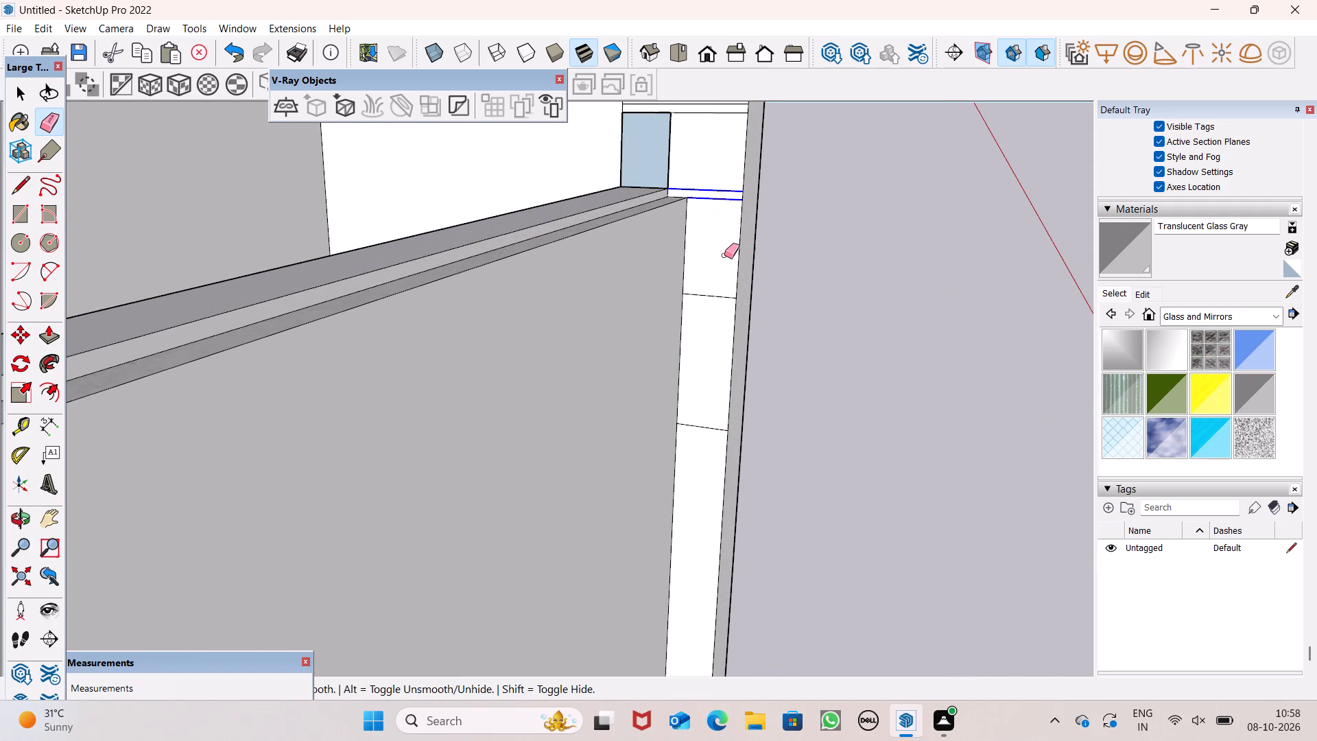
left_click_drag(711, 274, 688, 429)
Erase the short horizontal edges across the right end strip's inner face just above the small blue face.
scroll(626, 145, "down", 2)
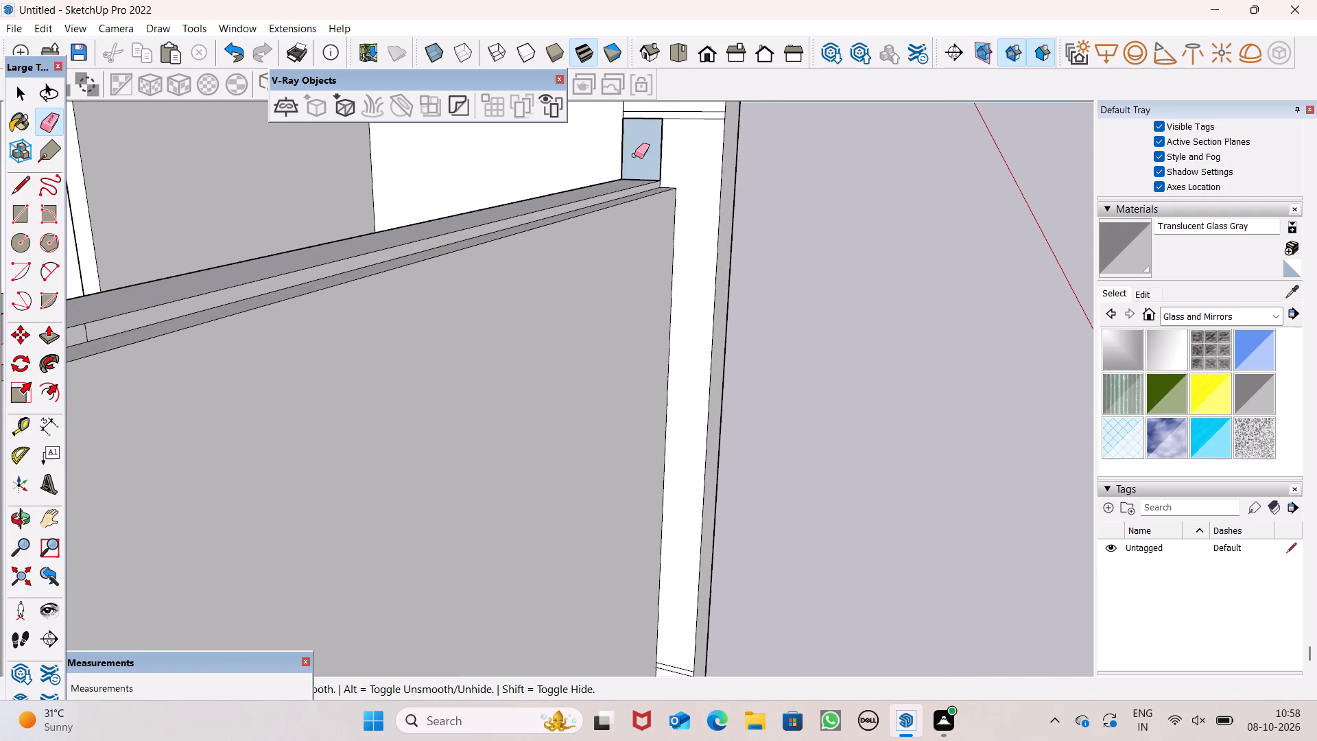
scroll(702, 120, "up", 12)
left_click_drag(723, 108, 724, 128)
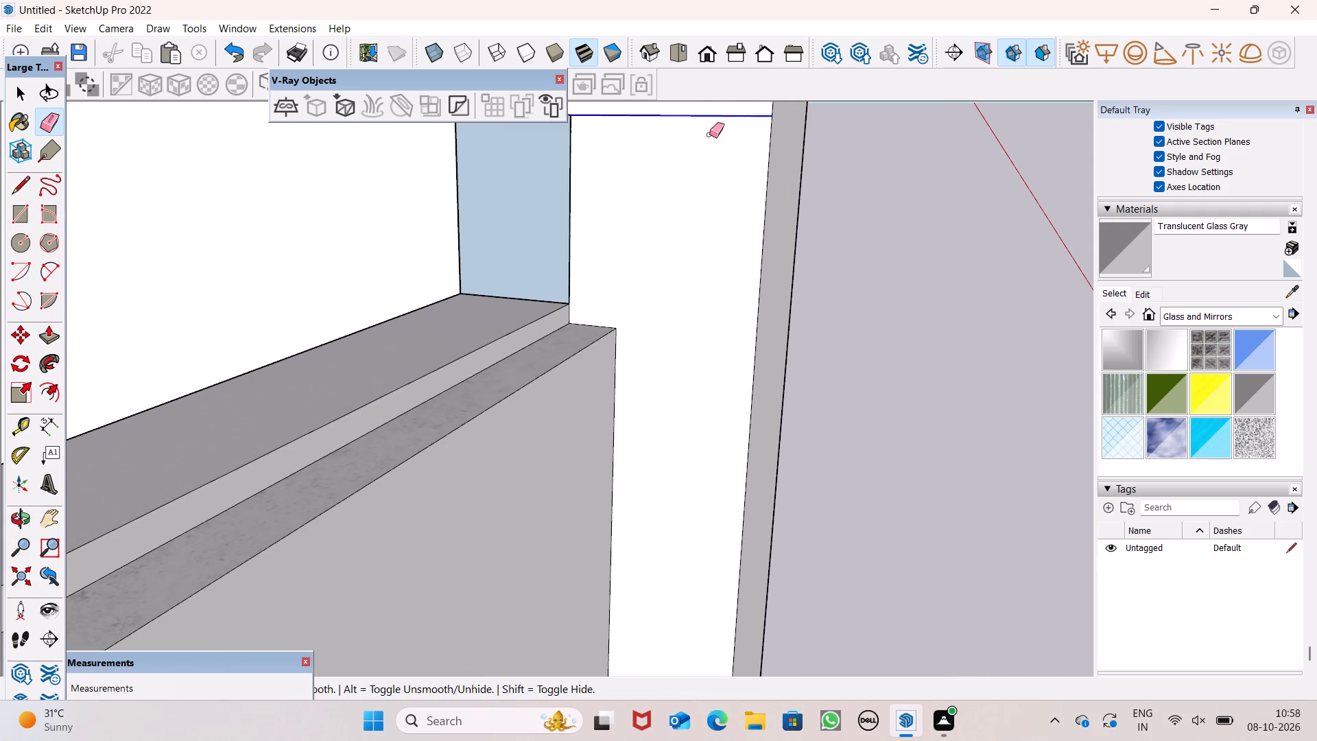
scroll(689, 164, "down", 1)
scroll(689, 179, "up", 1)
scroll(689, 183, "down", 1)
scroll(734, 233, "down", 11)
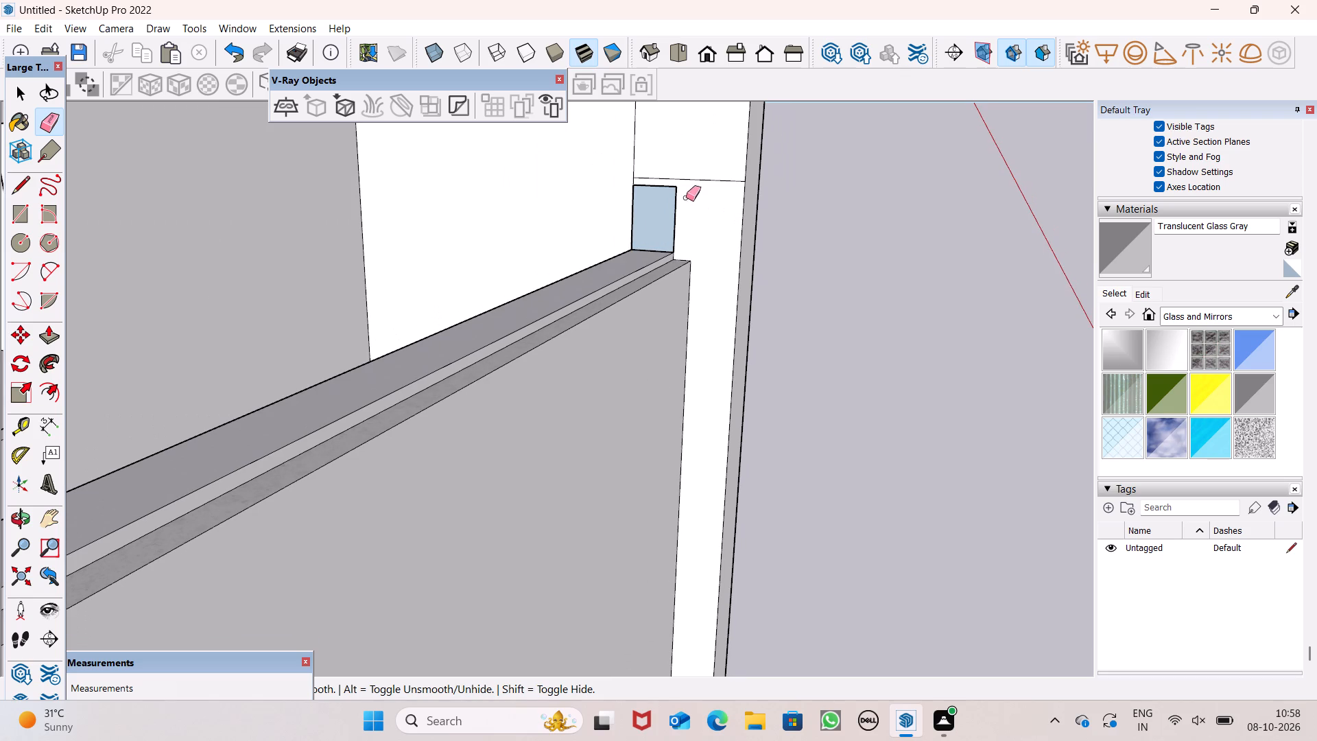
left_click_drag(710, 172, 711, 182)
Erase the short horizontal edges across the right end strip's inner face at the level of the balcony with the wooden slats.
scroll(711, 182, "down", 5)
scroll(683, 230, "down", 1)
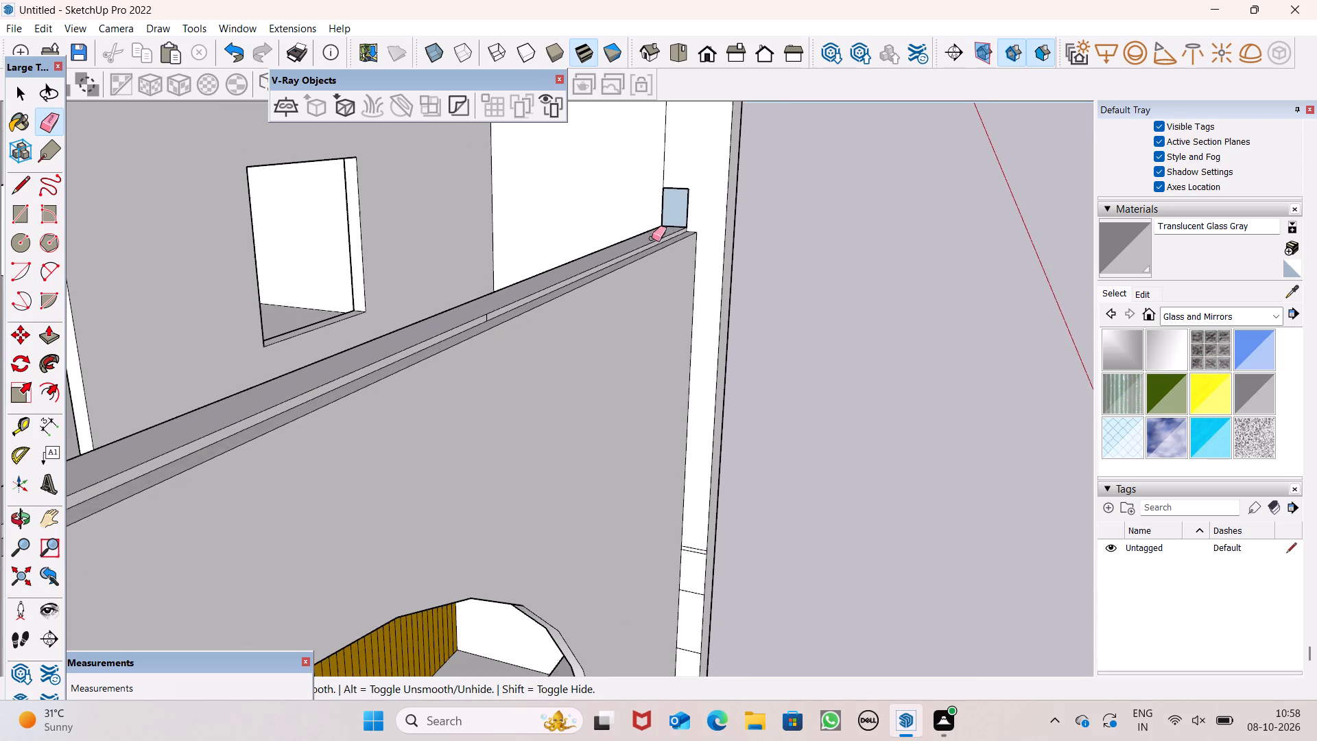
scroll(560, 186, "down", 1)
scroll(571, 204, "up", 1)
scroll(580, 213, "down", 6)
scroll(737, 192, "down", 9)
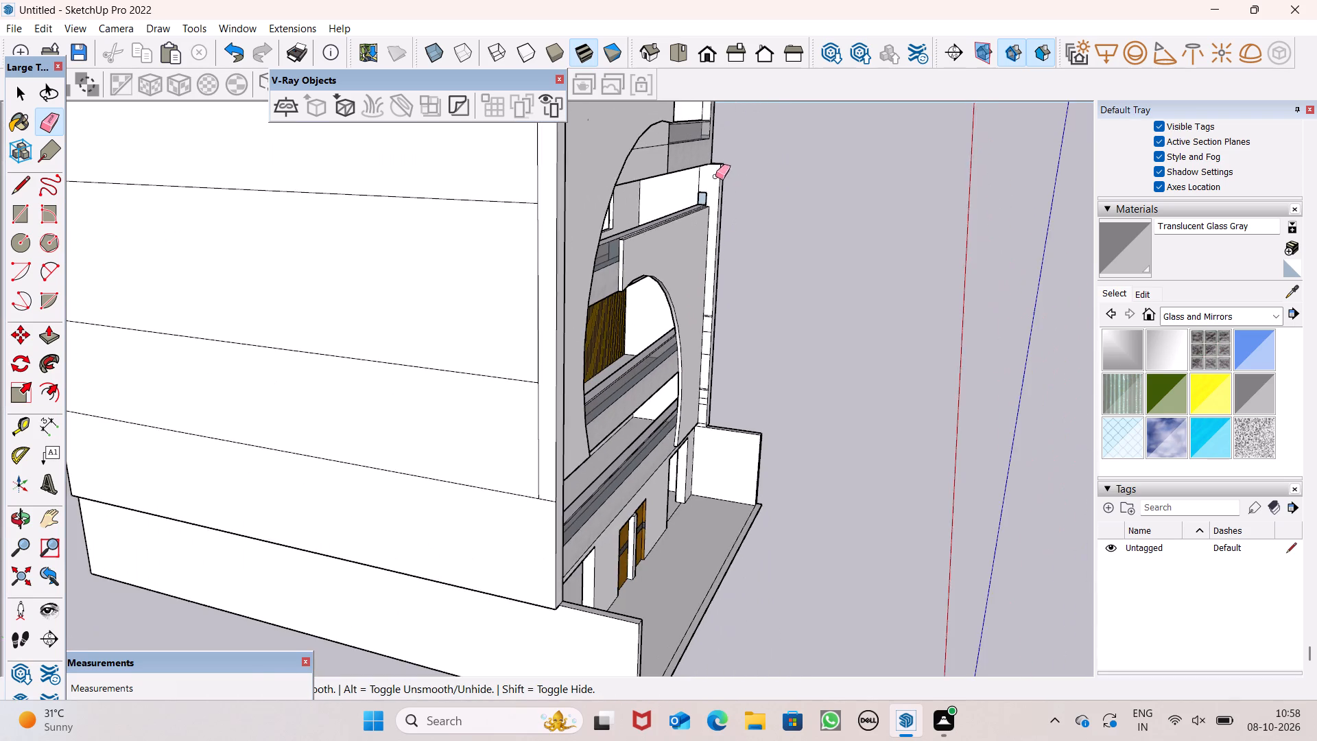
scroll(728, 213, "up", 1)
scroll(757, 268, "down", 3)
scroll(726, 395, "up", 11)
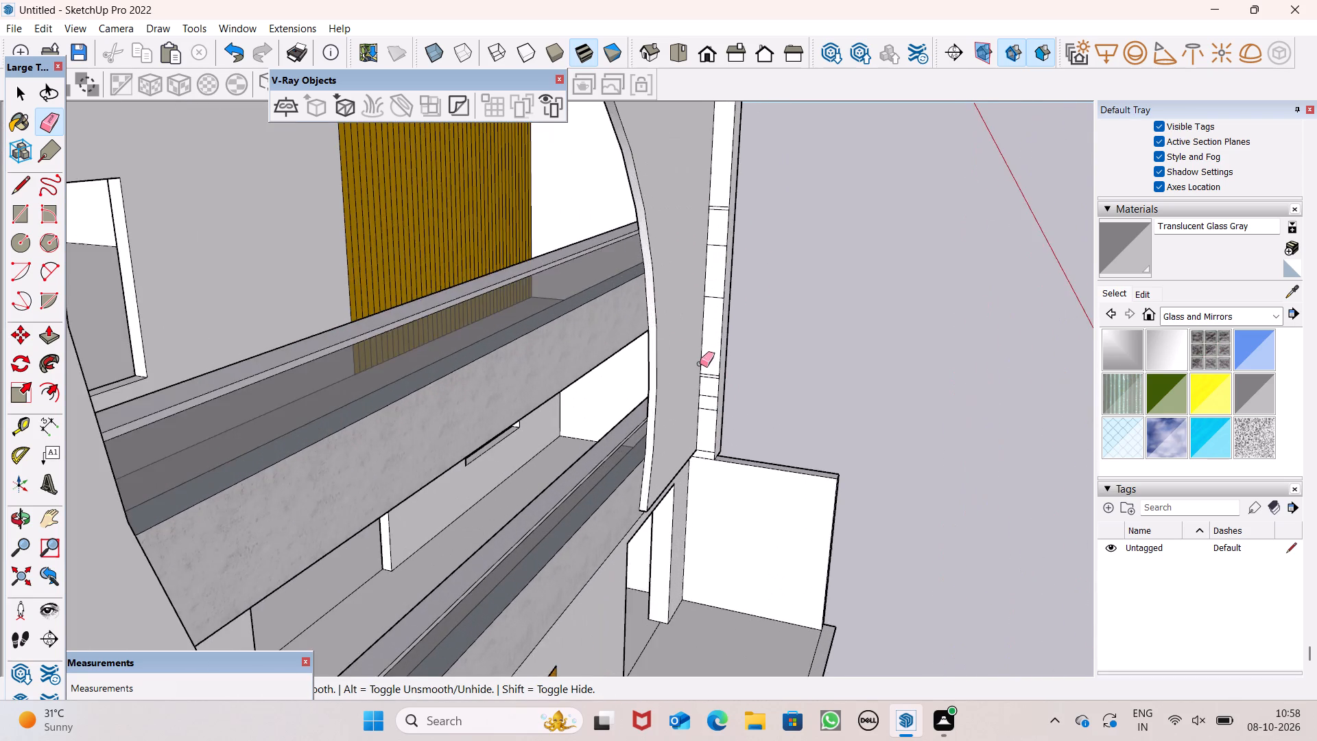
scroll(696, 413, "up", 6)
scroll(719, 364, "down", 7)
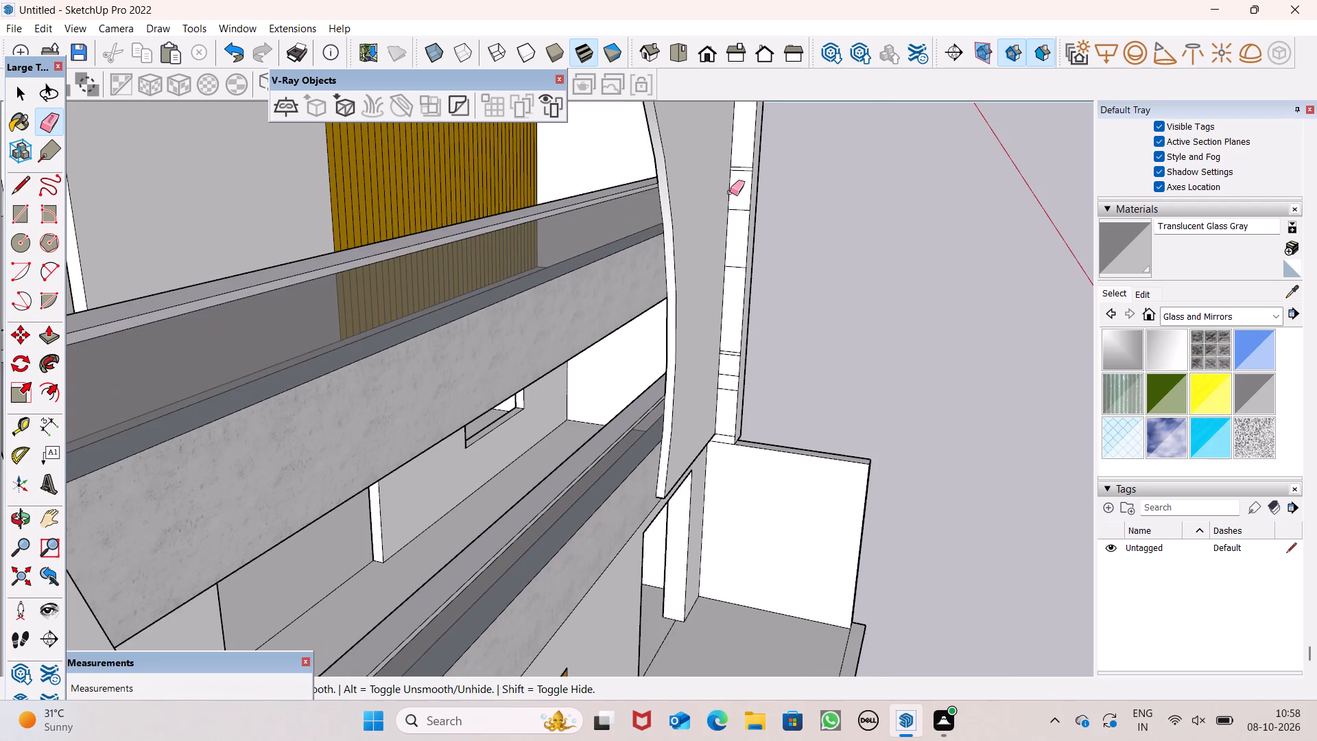
scroll(733, 187, "up", 3)
scroll(739, 162, "down", 1)
left_click_drag(741, 151, 744, 169)
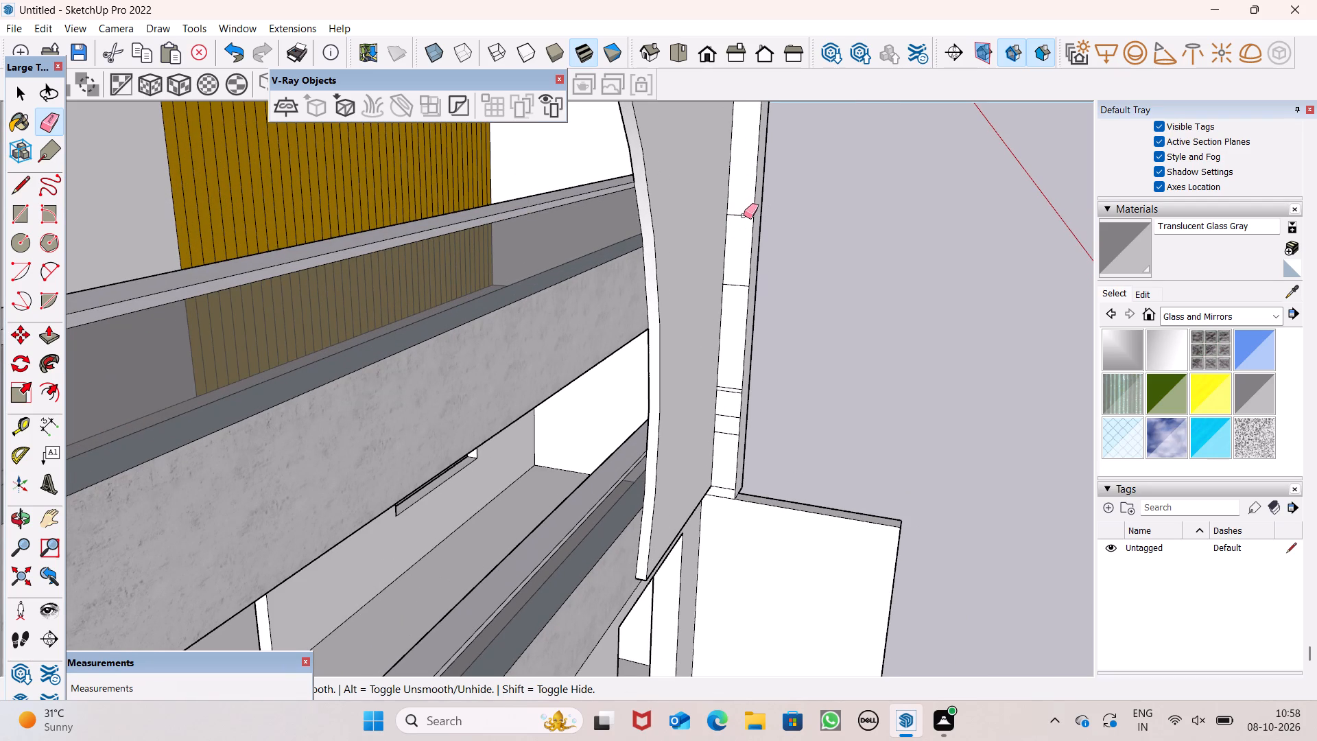
left_click_drag(744, 215, 741, 222)
left_click(728, 254)
left_click(735, 283)
Erase the group of short horizontal edges across the right end strip's inner face at the lower balcony's level.
scroll(745, 257, "down", 2)
scroll(748, 281, "up", 1)
scroll(757, 316, "down", 1)
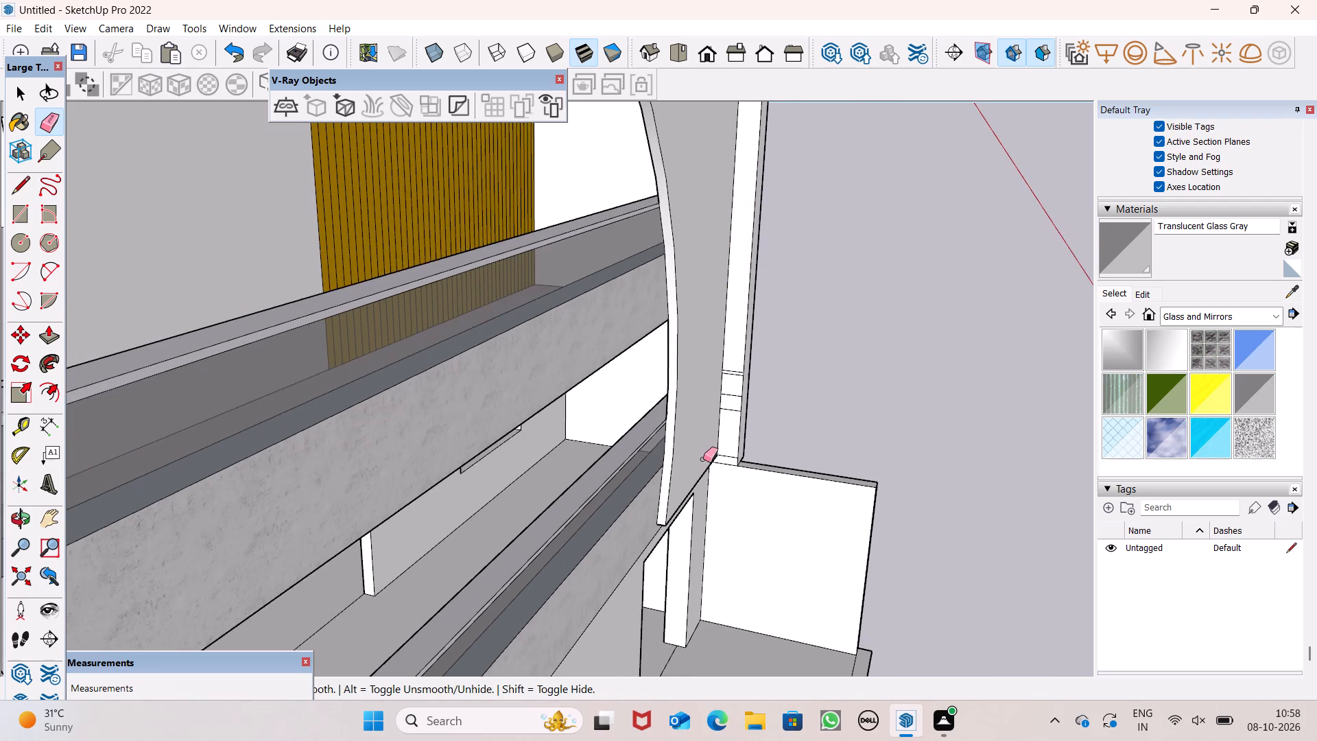
scroll(704, 464, "down", 1)
scroll(707, 465, "up", 6)
scroll(750, 398, "up", 4)
left_click_drag(711, 261, 711, 357)
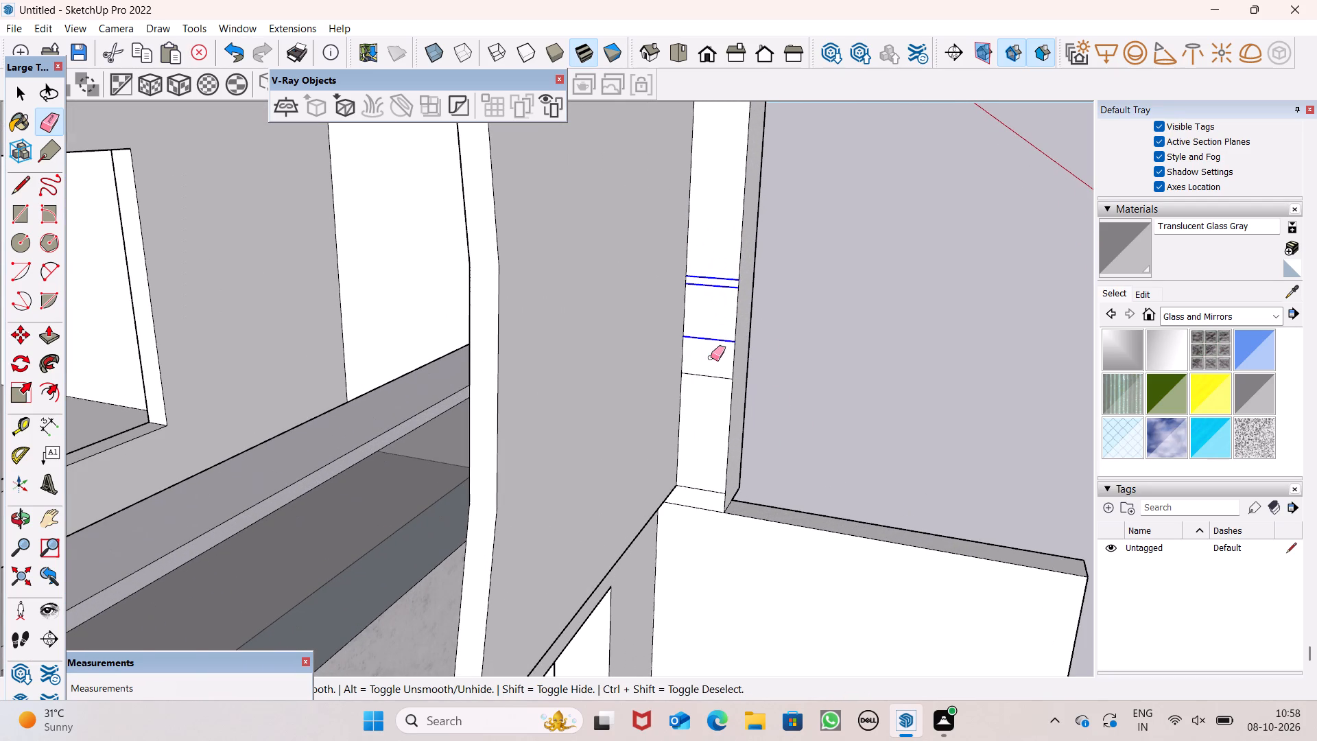
left_click_drag(711, 357, 720, 386)
Erase the two short edges at the base of the right end strip's inner face, where it meets the boundary wall.
scroll(801, 291, "down", 3)
scroll(771, 457, "up", 2)
scroll(762, 468, "down", 1)
scroll(762, 468, "up", 9)
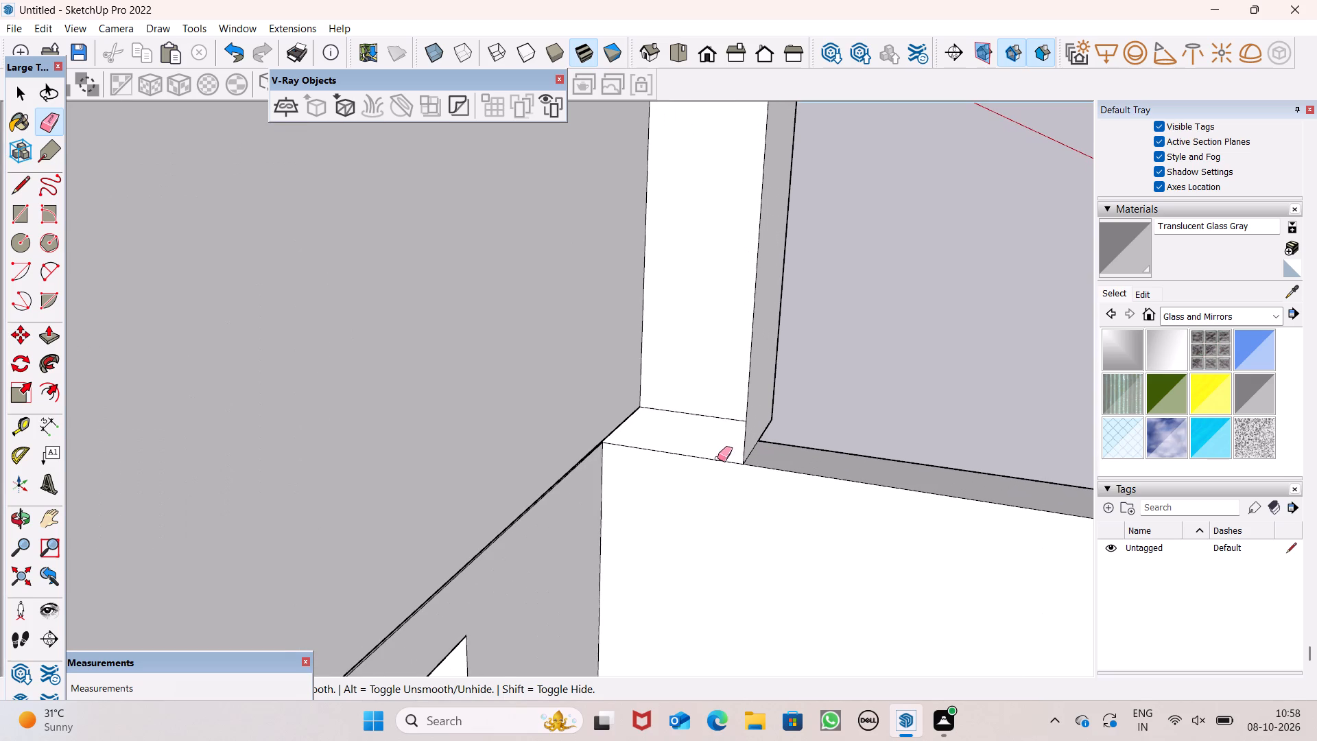
left_click_drag(718, 412, 695, 454)
Erase the uppermost horizontal edge across the building's right side wall.
scroll(703, 360, "down", 4)
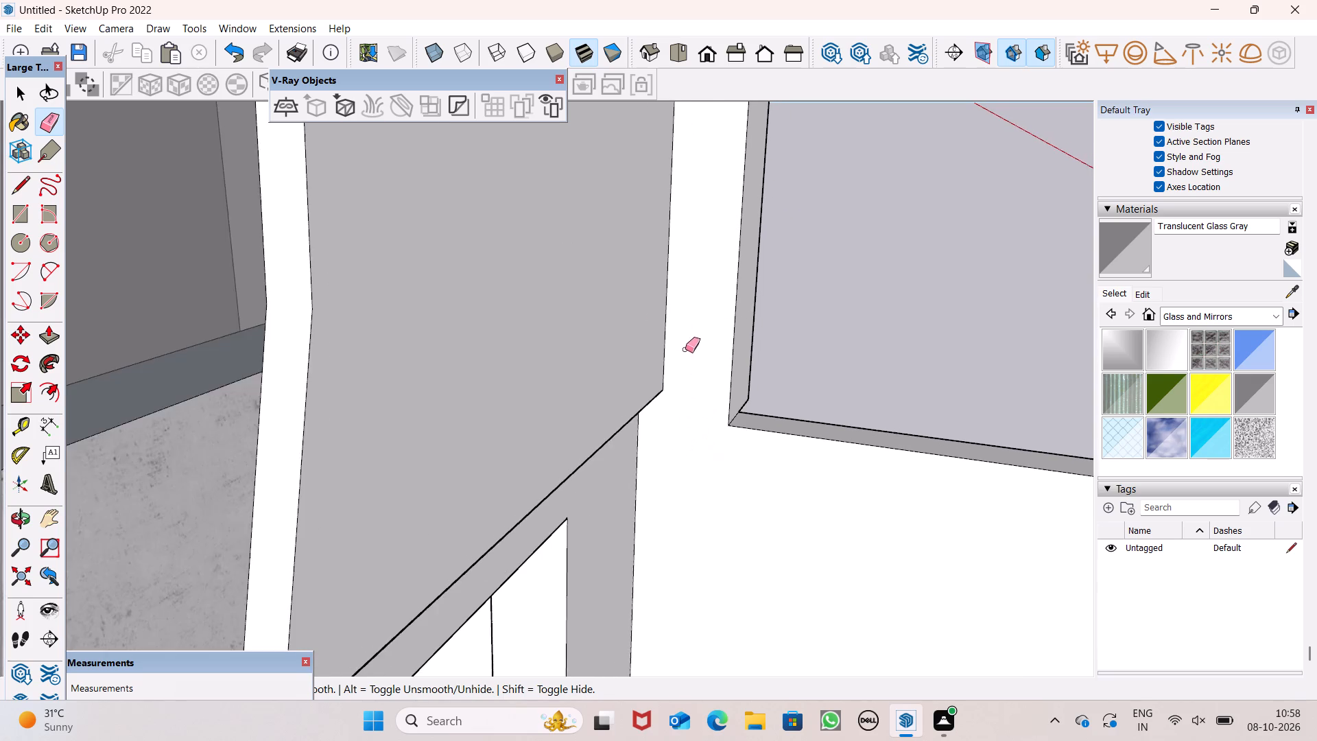
scroll(685, 349, "down", 6)
middle_click_drag(784, 383, 418, 357)
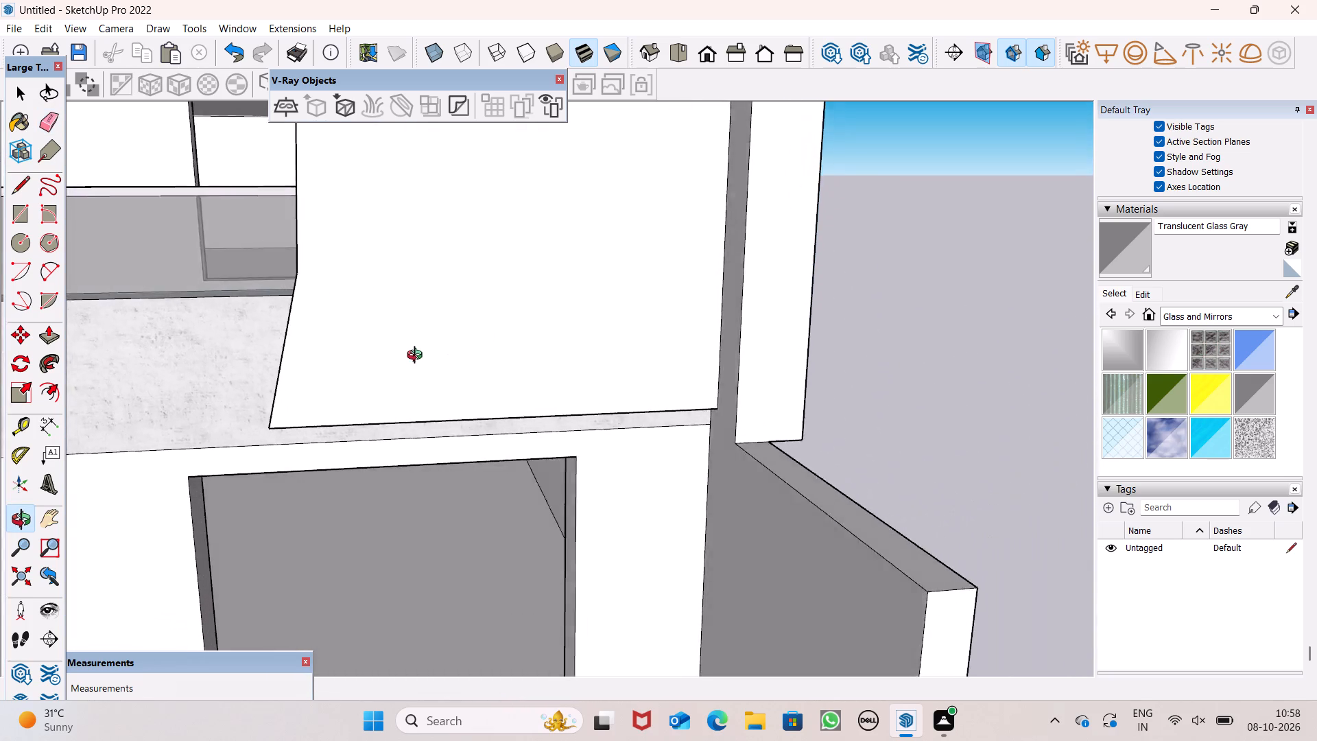
middle_click_drag(418, 357, 224, 290)
scroll(833, 380, "down", 3)
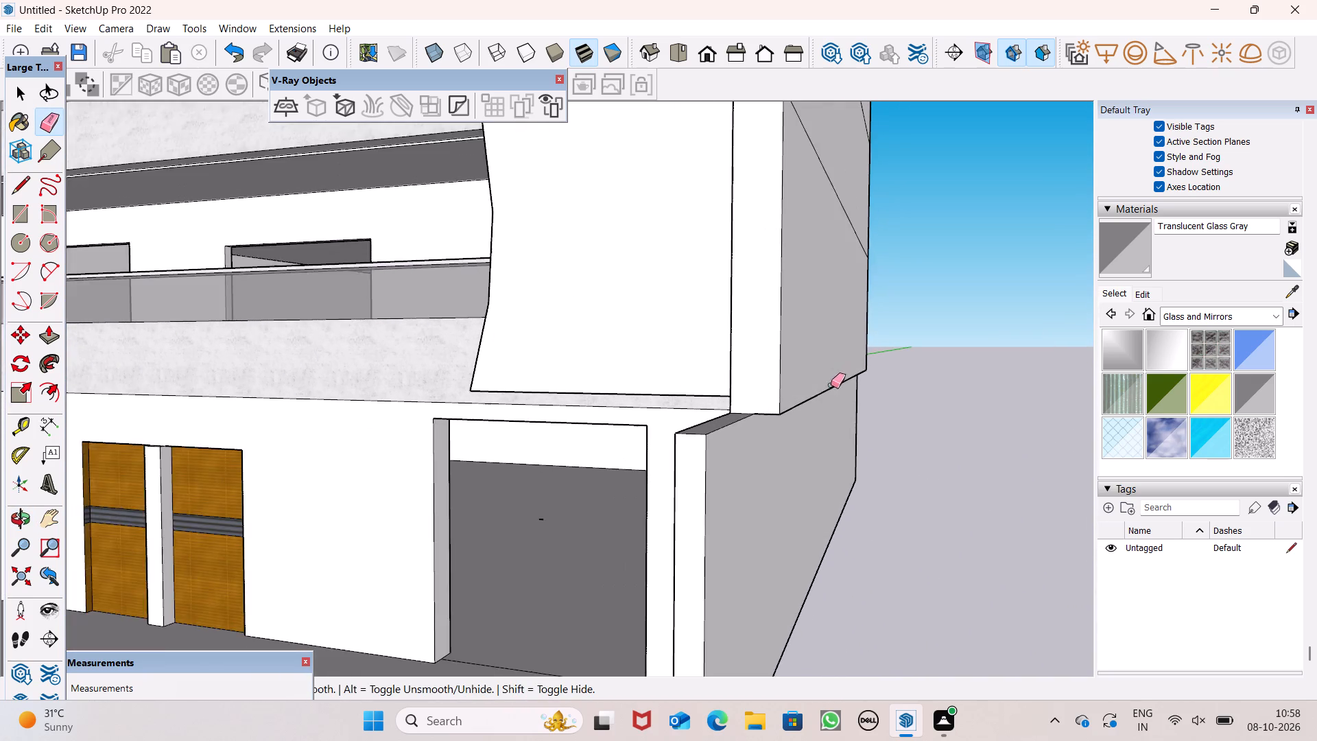
scroll(835, 379, "down", 10)
middle_click_drag(853, 385, 665, 473)
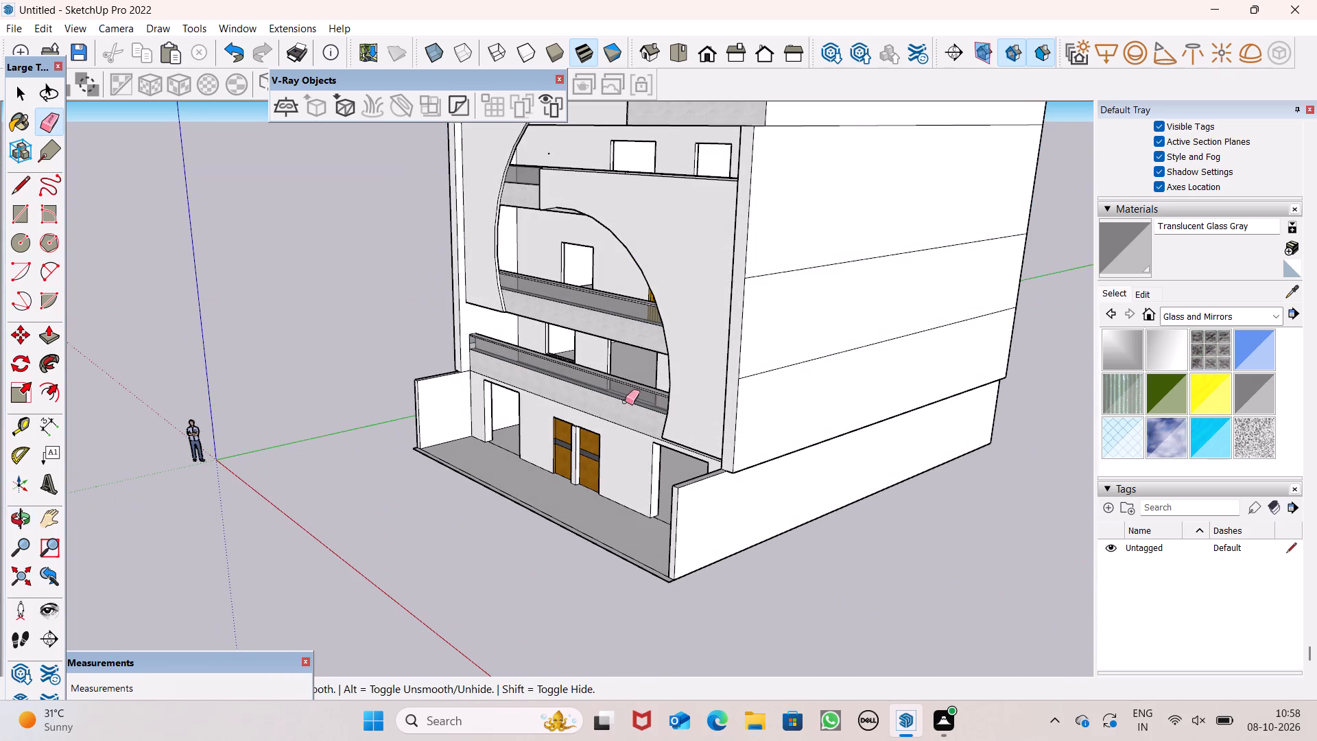
scroll(623, 410, "down", 3)
left_click_drag(791, 204, 791, 218)
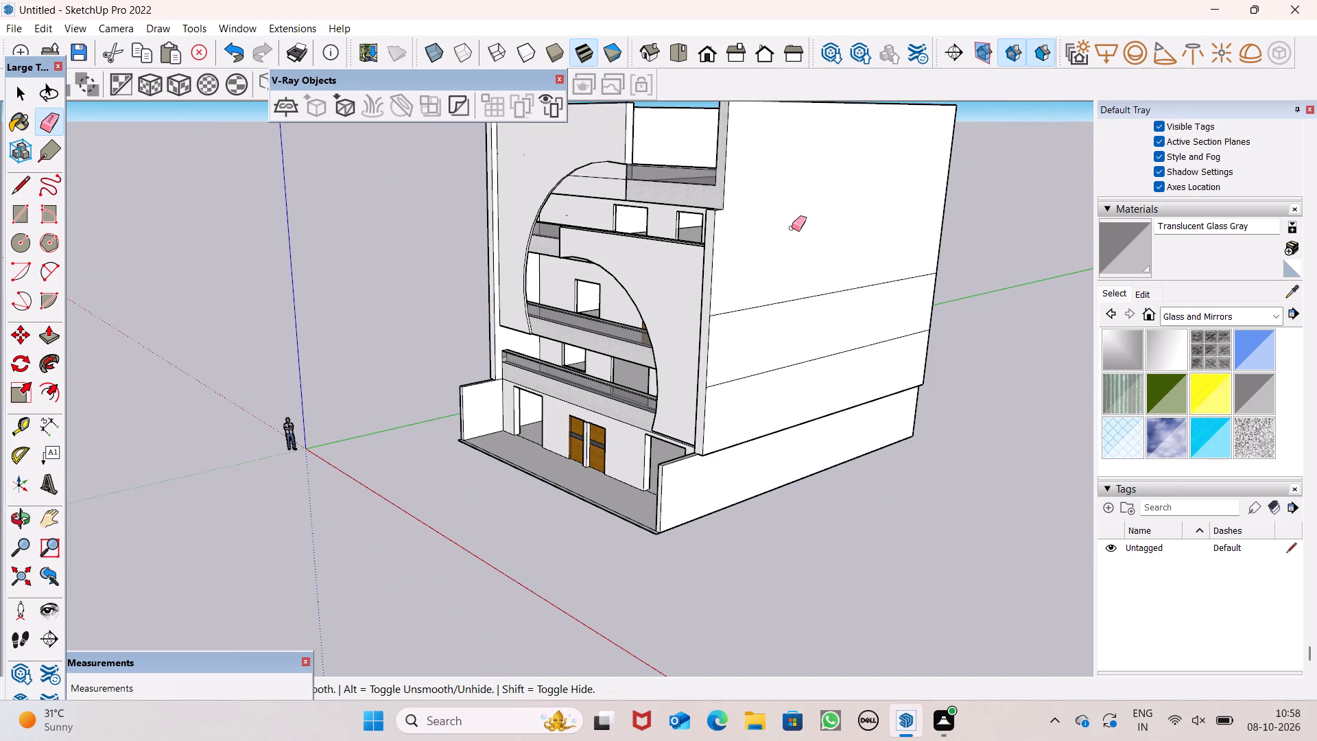
Erase the two remaining horizontal edges across the building's right side wall.
left_click_drag(809, 309, 807, 331)
left_click_drag(796, 289, 805, 364)
scroll(849, 328, "down", 6)
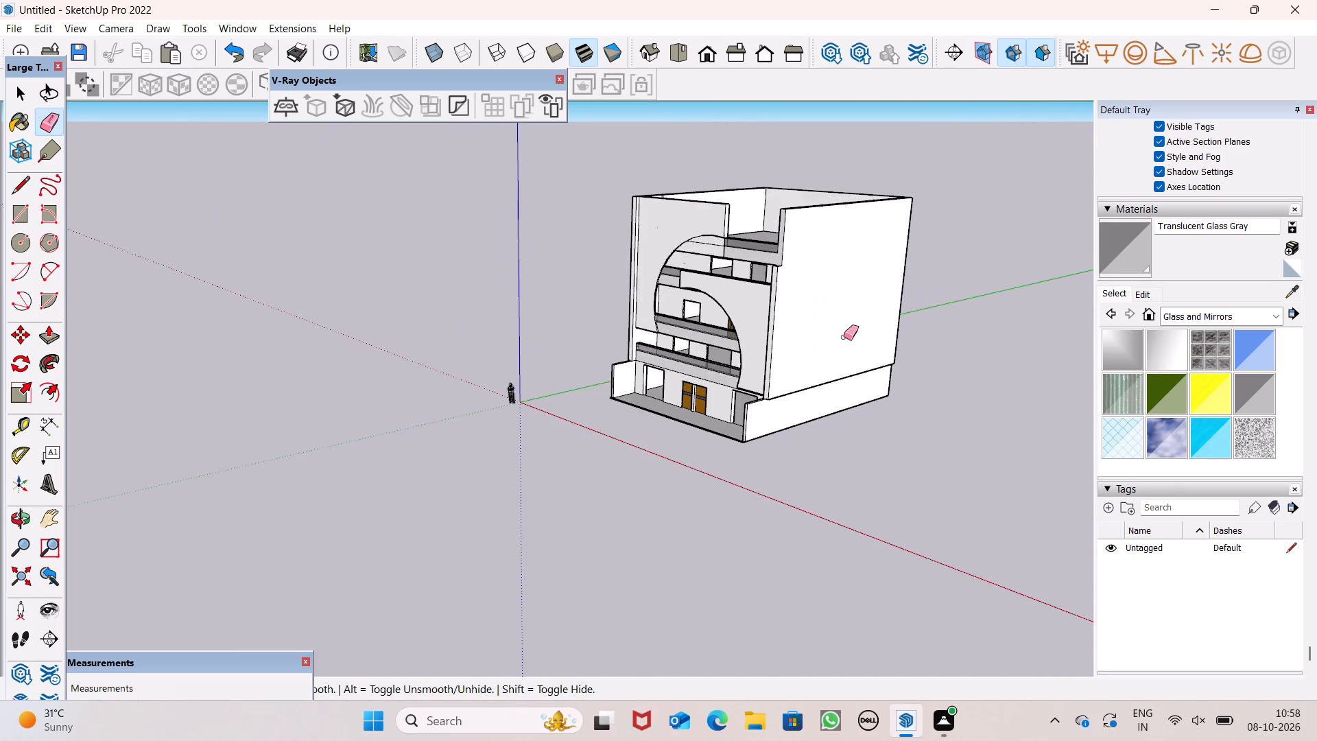
Push the top face of the right end strip's projecting part down 4' 11" to the level of the lower facade panel's top.
middle_click_drag(829, 344, 1087, 342)
scroll(812, 225, "up", 6)
scroll(724, 248, "up", 1)
middle_click_drag(735, 270, 754, 320)
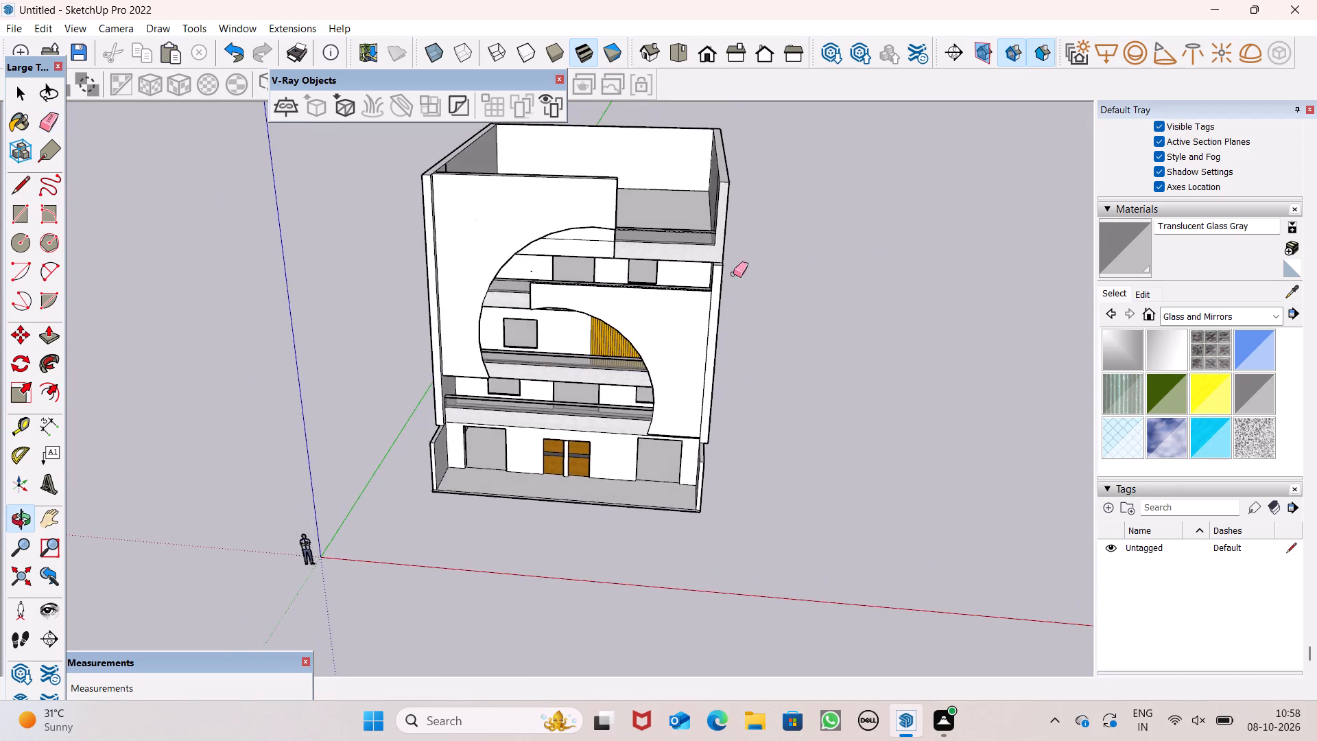
scroll(726, 257, "up", 4)
scroll(717, 245, "down", 1)
scroll(717, 245, "up", 2)
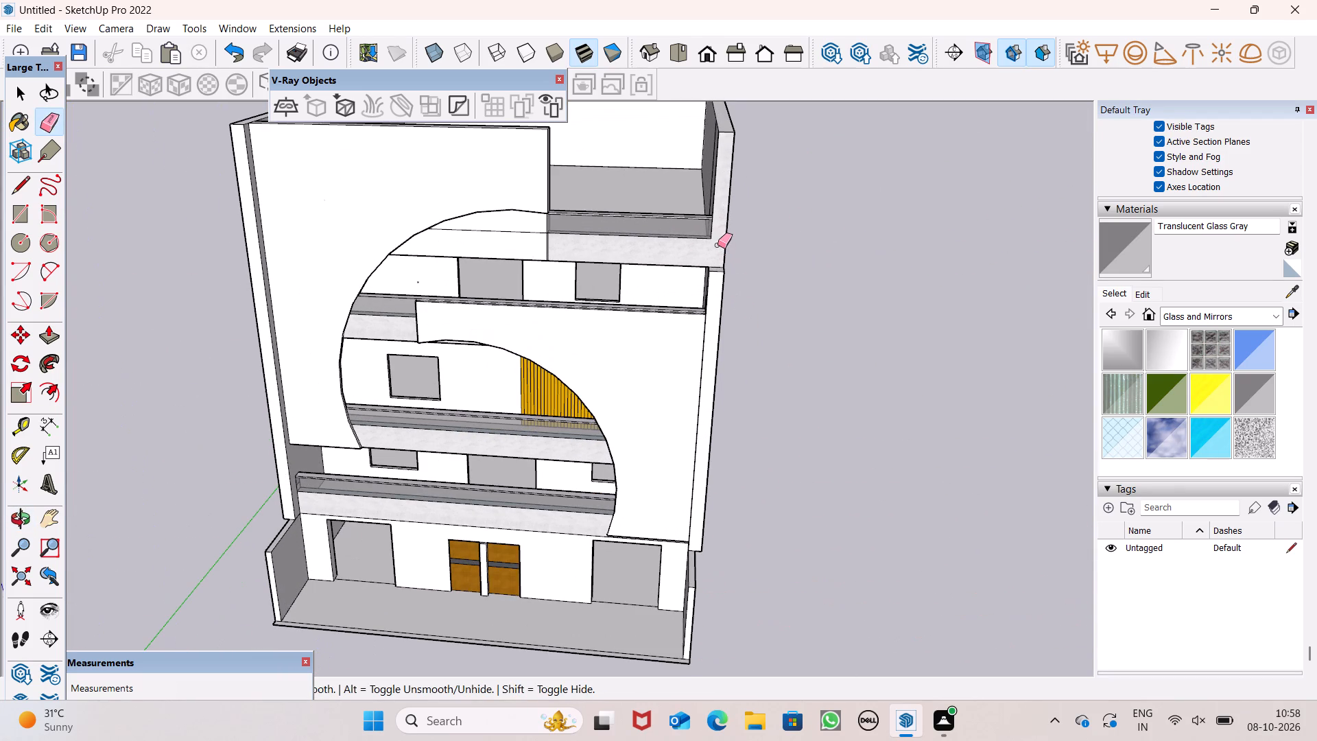
scroll(717, 245, "up", 7)
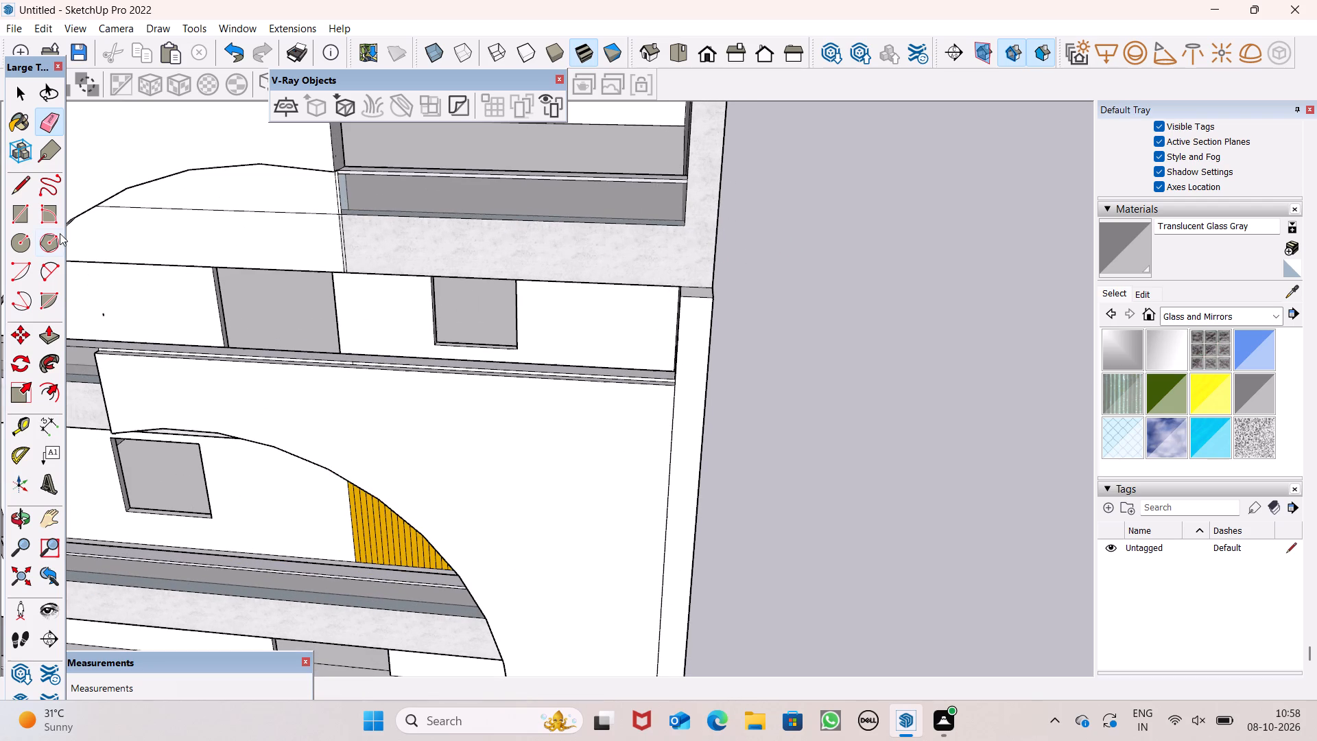
left_click(52, 335)
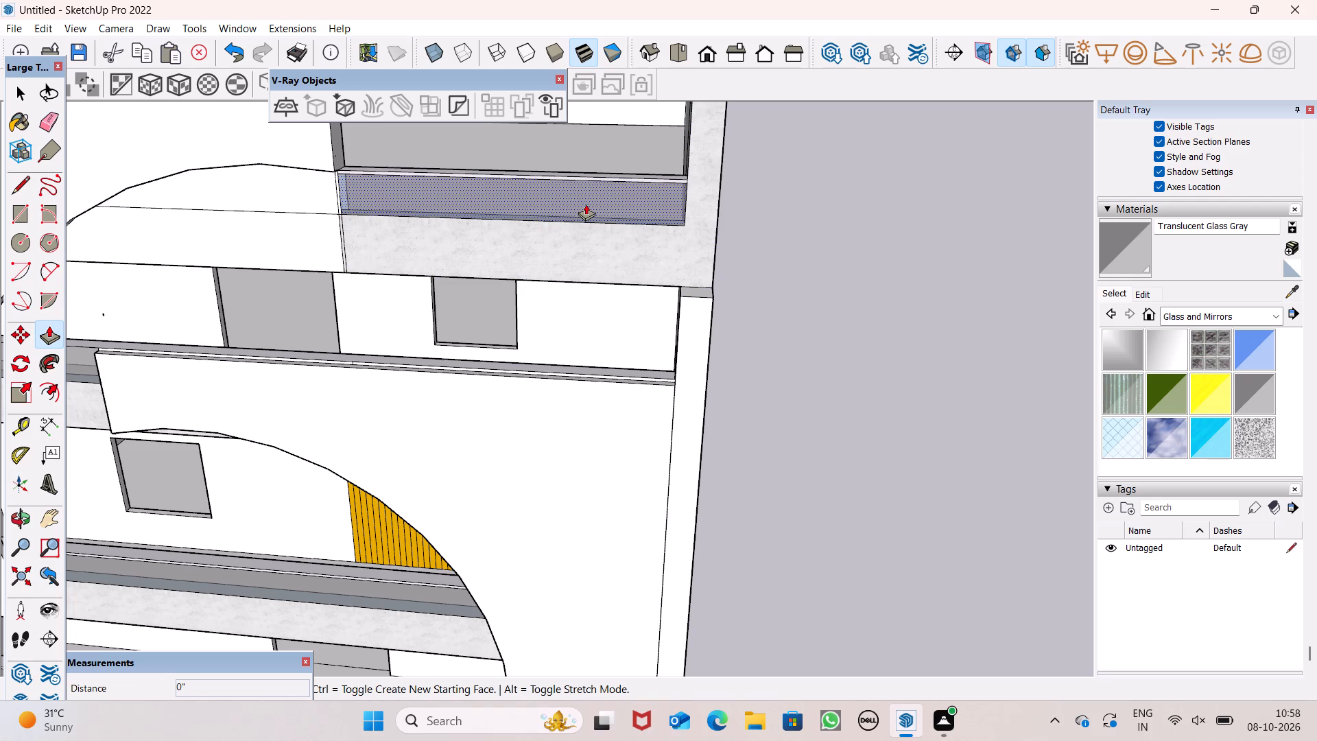
scroll(710, 281, "up", 1)
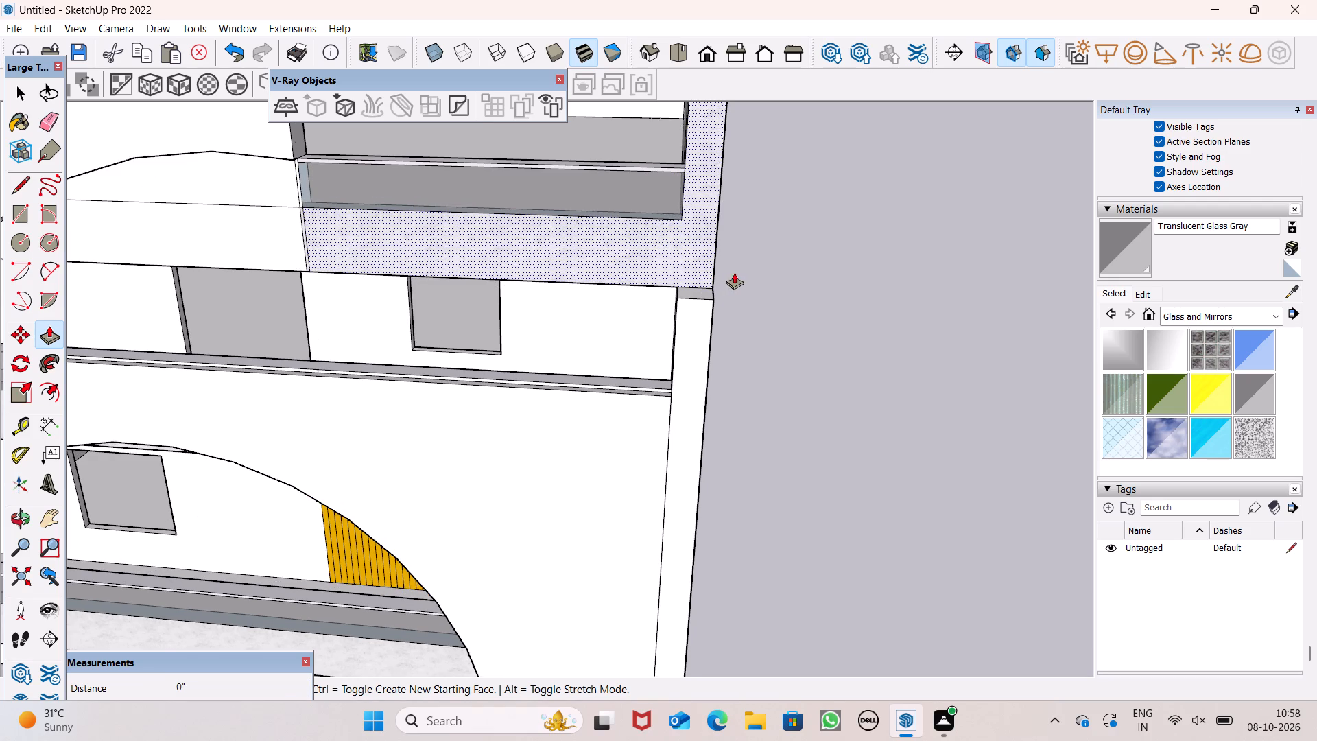
scroll(750, 246, "down", 2)
scroll(759, 294, "up", 4)
middle_click_drag(739, 320, 873, 474)
scroll(873, 474, "up", 1)
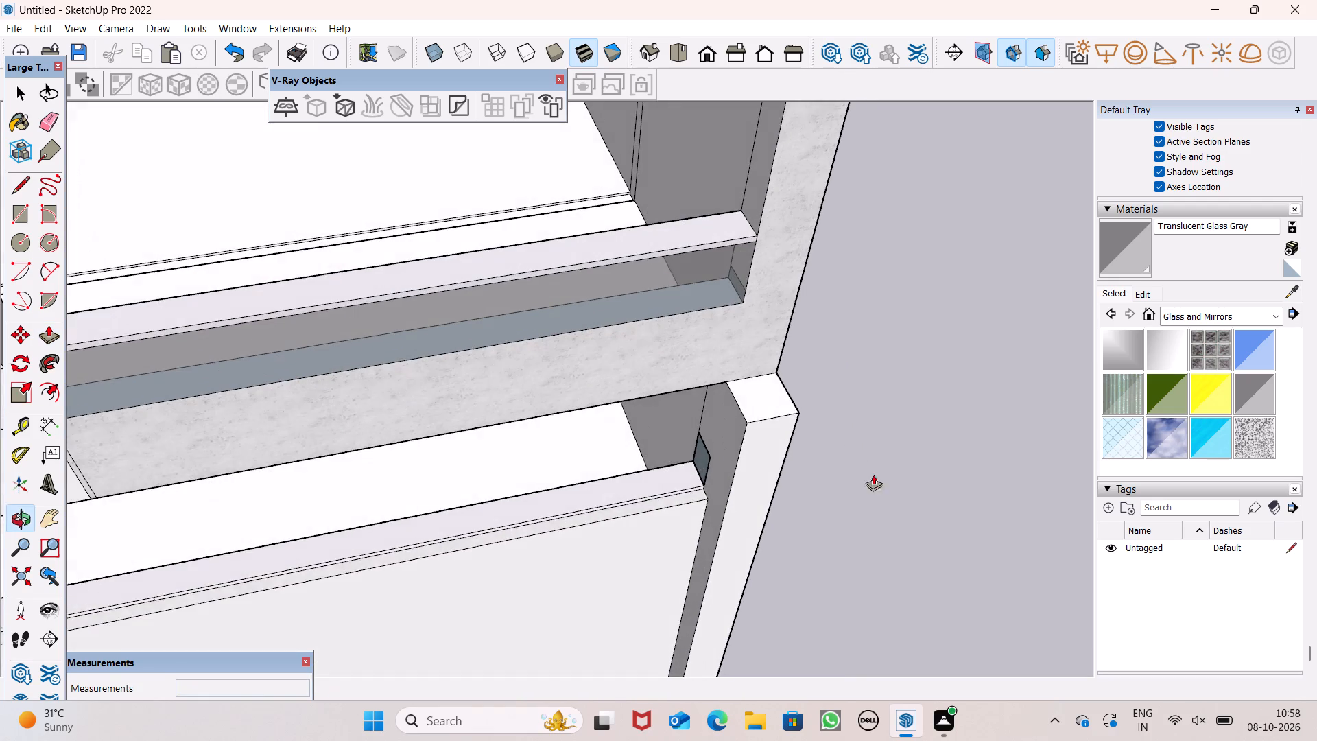
scroll(798, 406, "up", 5)
left_click_drag(683, 412, 661, 510)
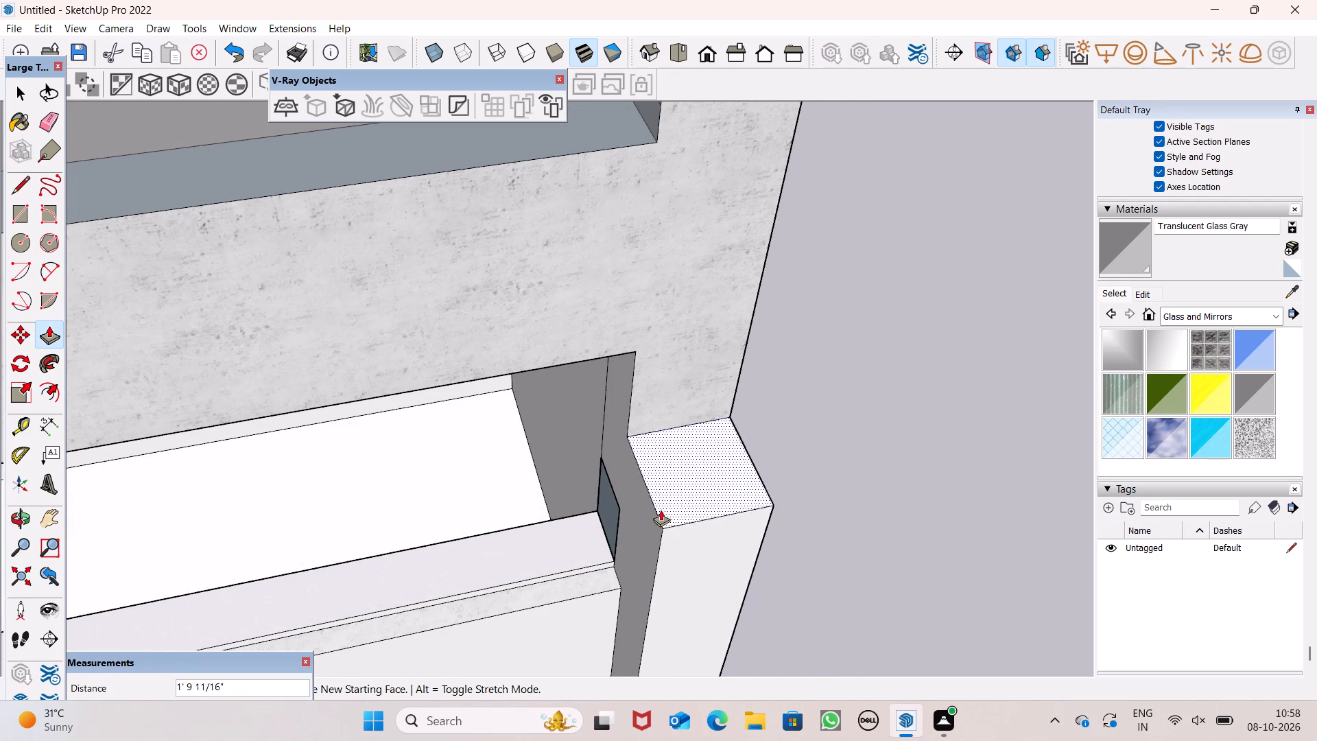
left_click_drag(661, 510, 605, 569)
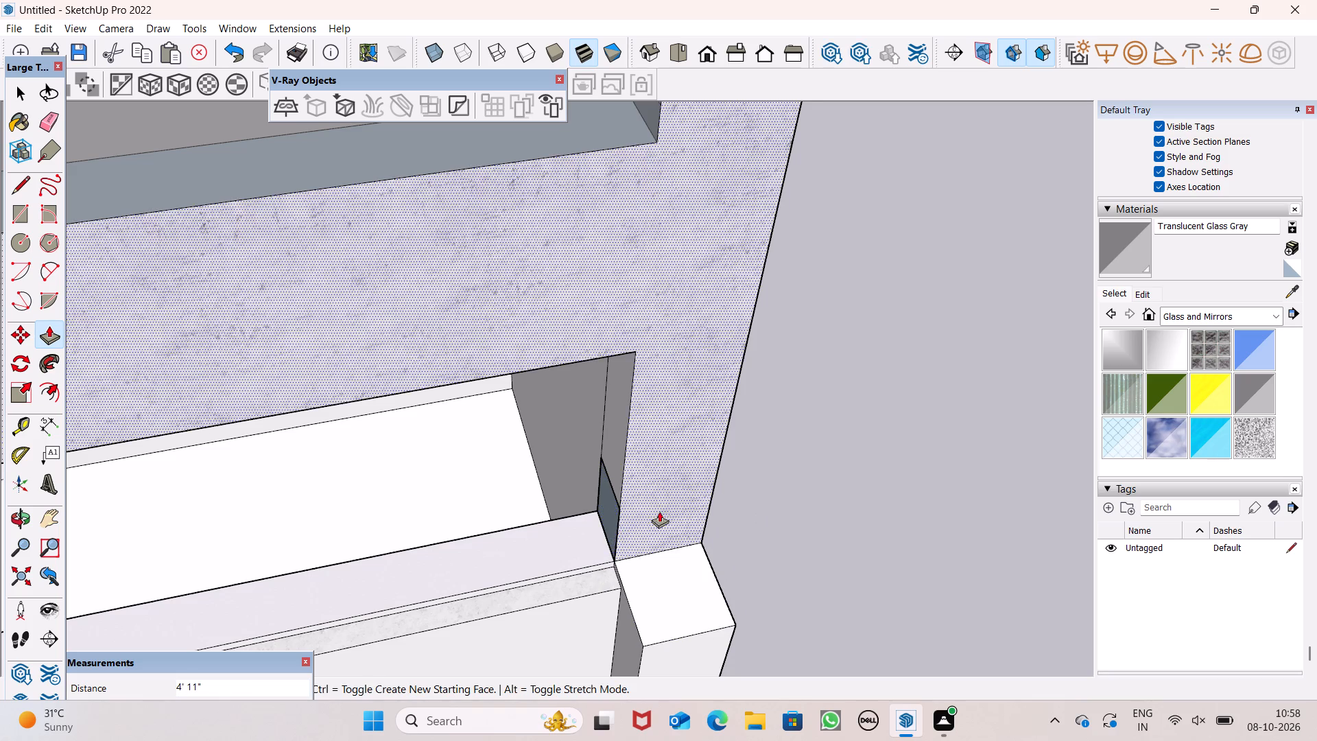
Erase the short edge across the jamb beside the upper balcony's glass and the edge along the underside of the concrete band.
scroll(700, 482, "down", 3)
middle_click_drag(709, 466, 414, 271)
scroll(561, 248, "down", 6)
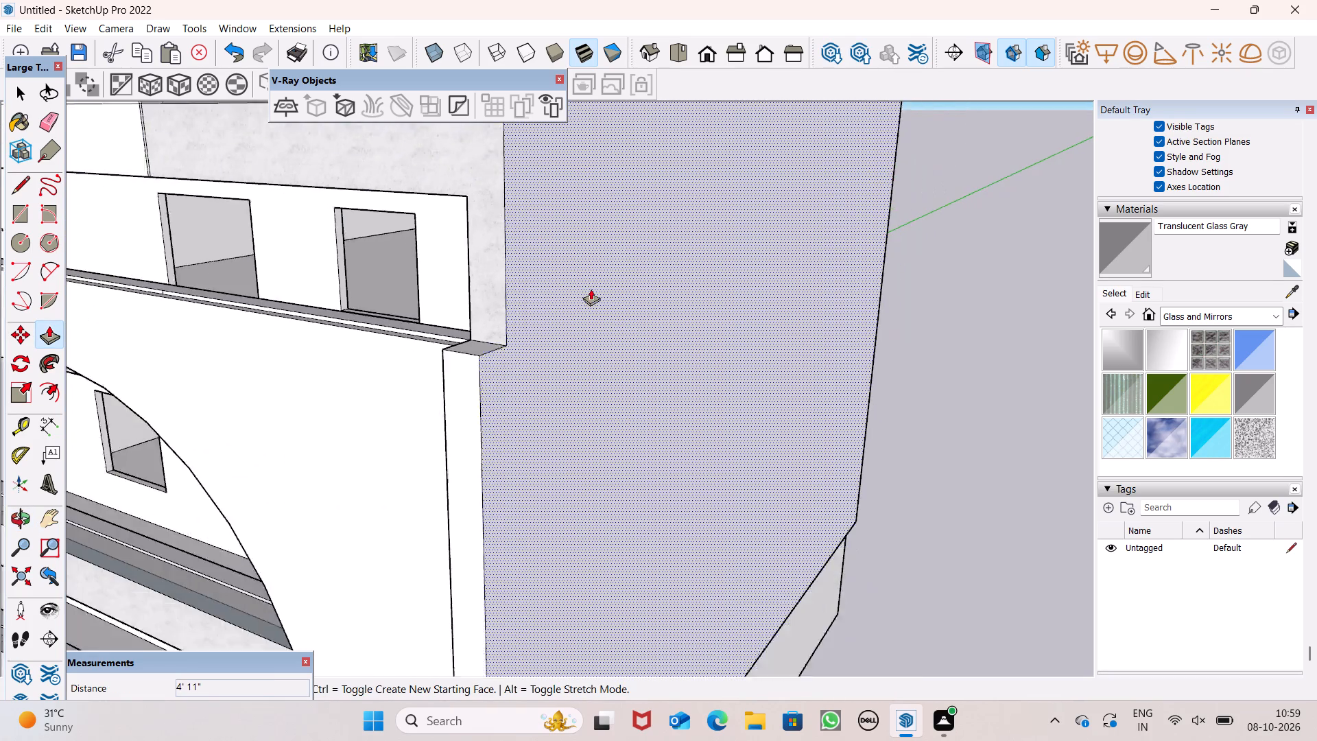
scroll(591, 289, "down", 4)
middle_click_drag(619, 307, 816, 272)
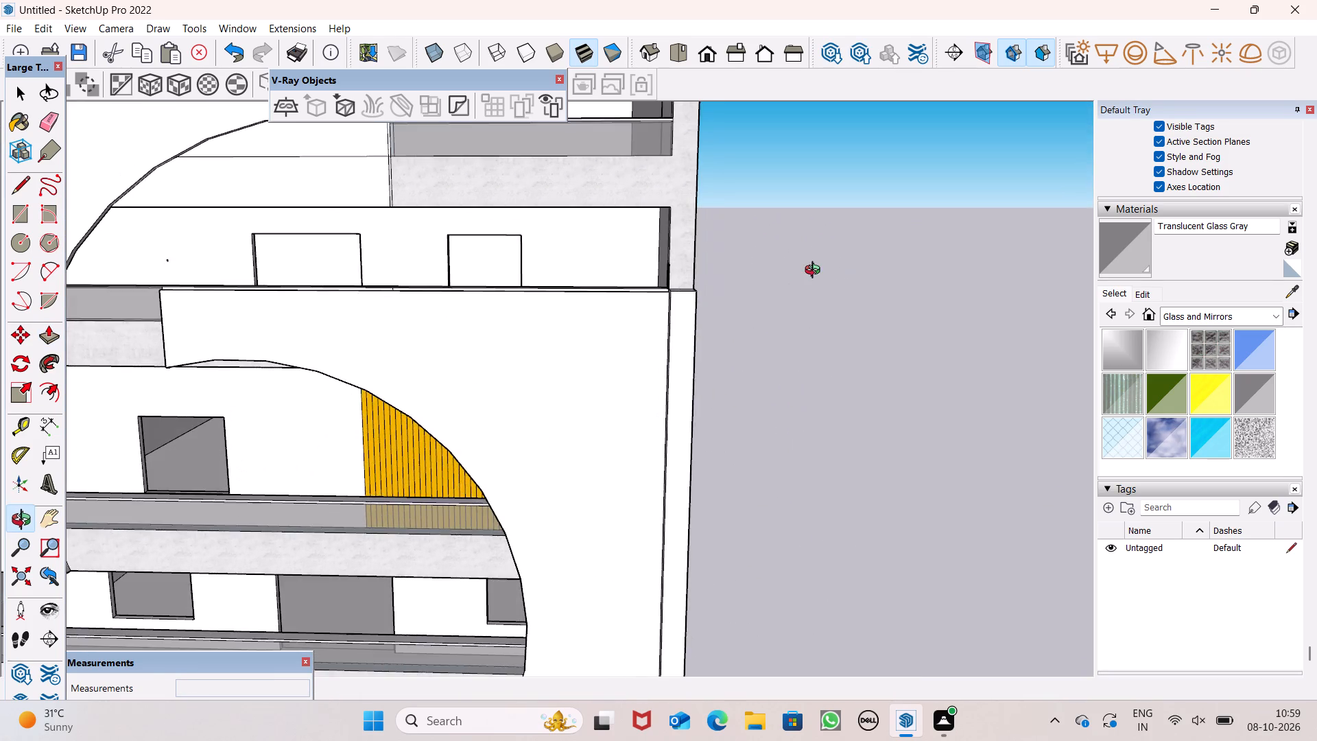
middle_click_drag(816, 272, 903, 303)
scroll(749, 276, "up", 1)
middle_click_drag(749, 276, 829, 135)
scroll(734, 163, "up", 6)
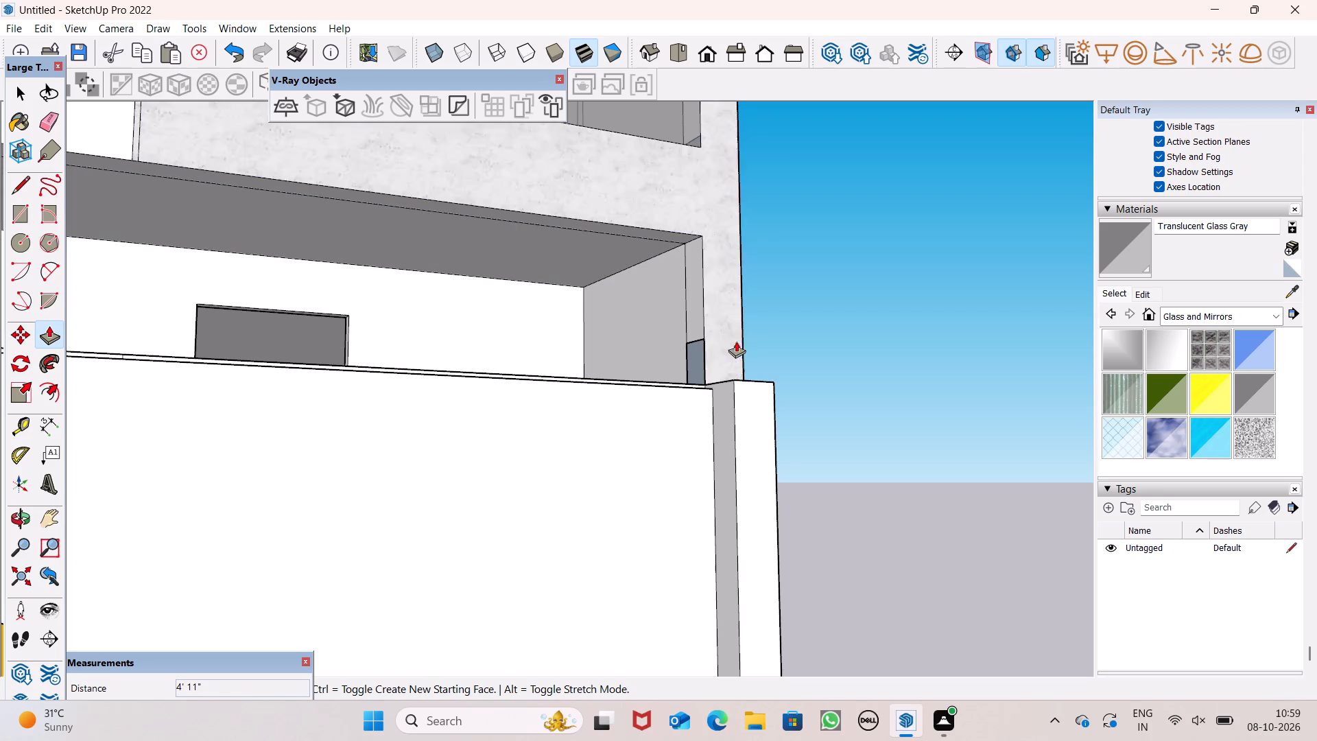
key("space")
left_click_drag(49, 115, 54, 128)
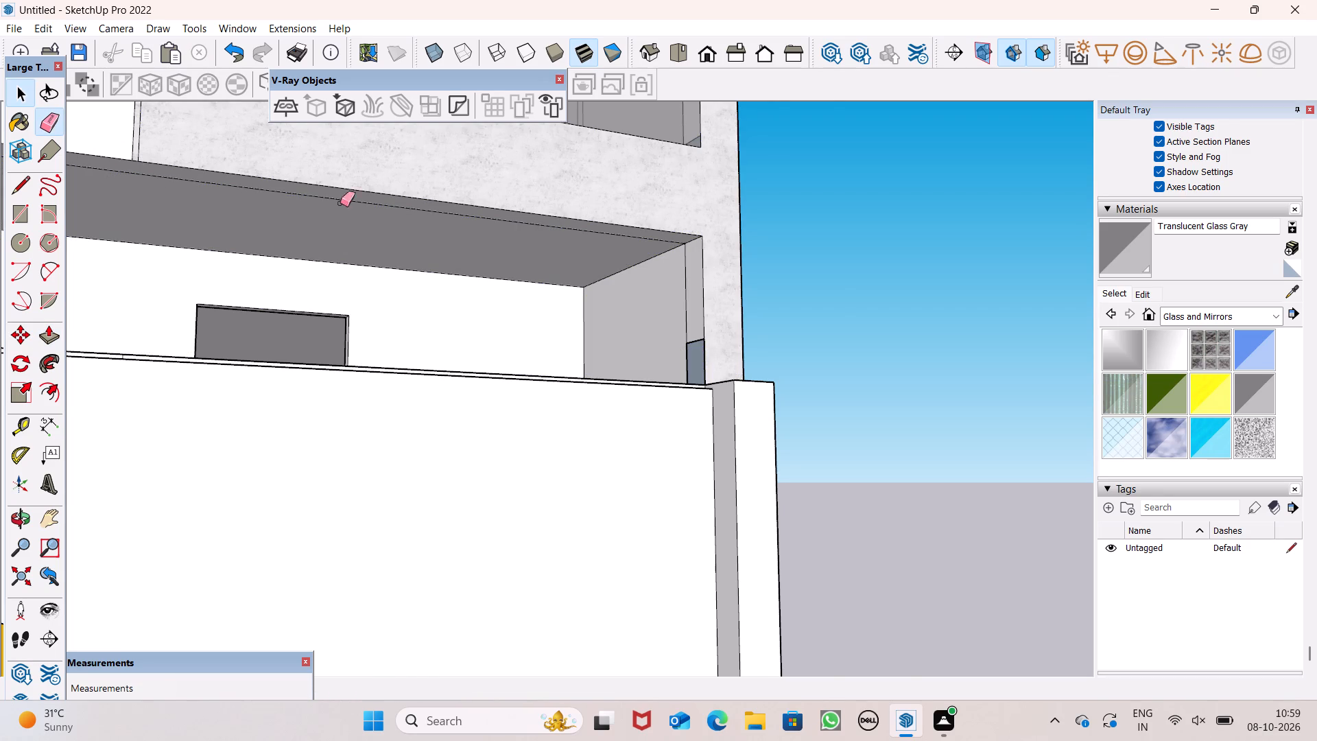
scroll(524, 229, "up", 6)
scroll(747, 412, "up", 8)
left_click_drag(929, 459, 931, 465)
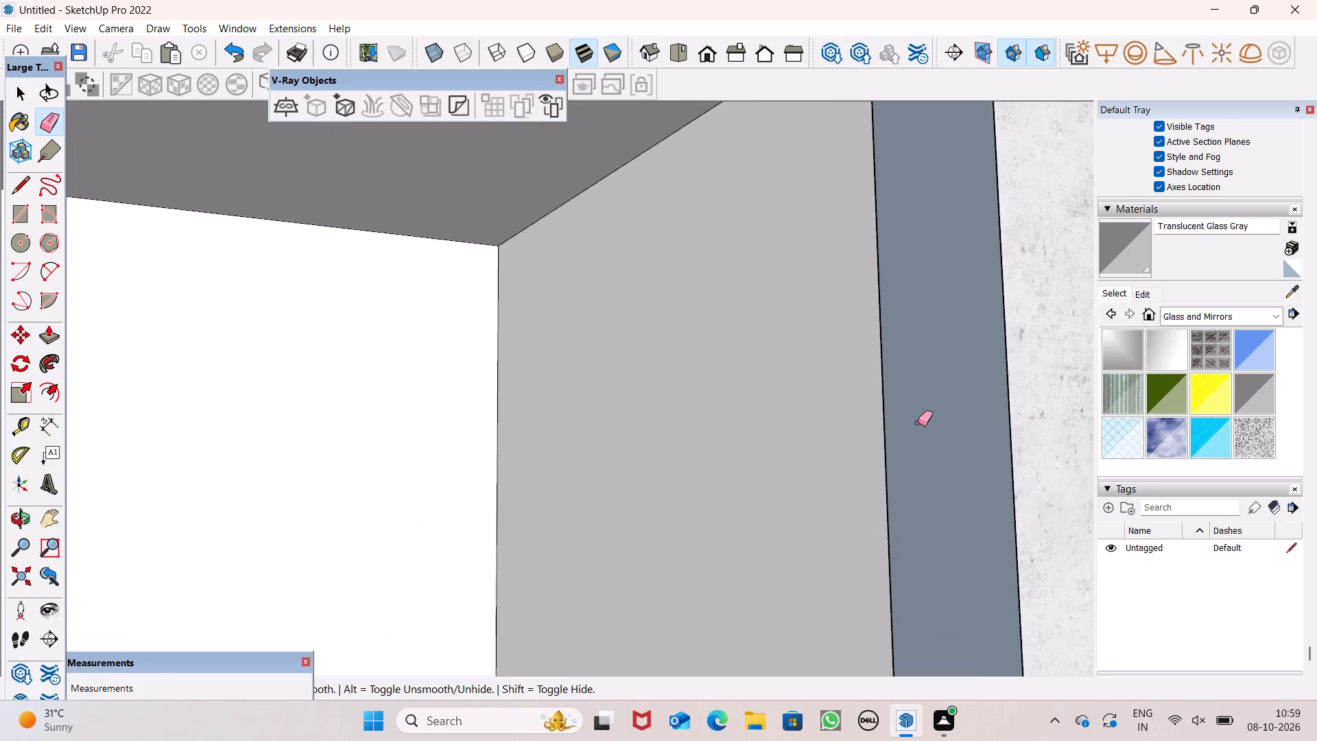
scroll(917, 430, "down", 10)
left_click_drag(853, 246, 853, 254)
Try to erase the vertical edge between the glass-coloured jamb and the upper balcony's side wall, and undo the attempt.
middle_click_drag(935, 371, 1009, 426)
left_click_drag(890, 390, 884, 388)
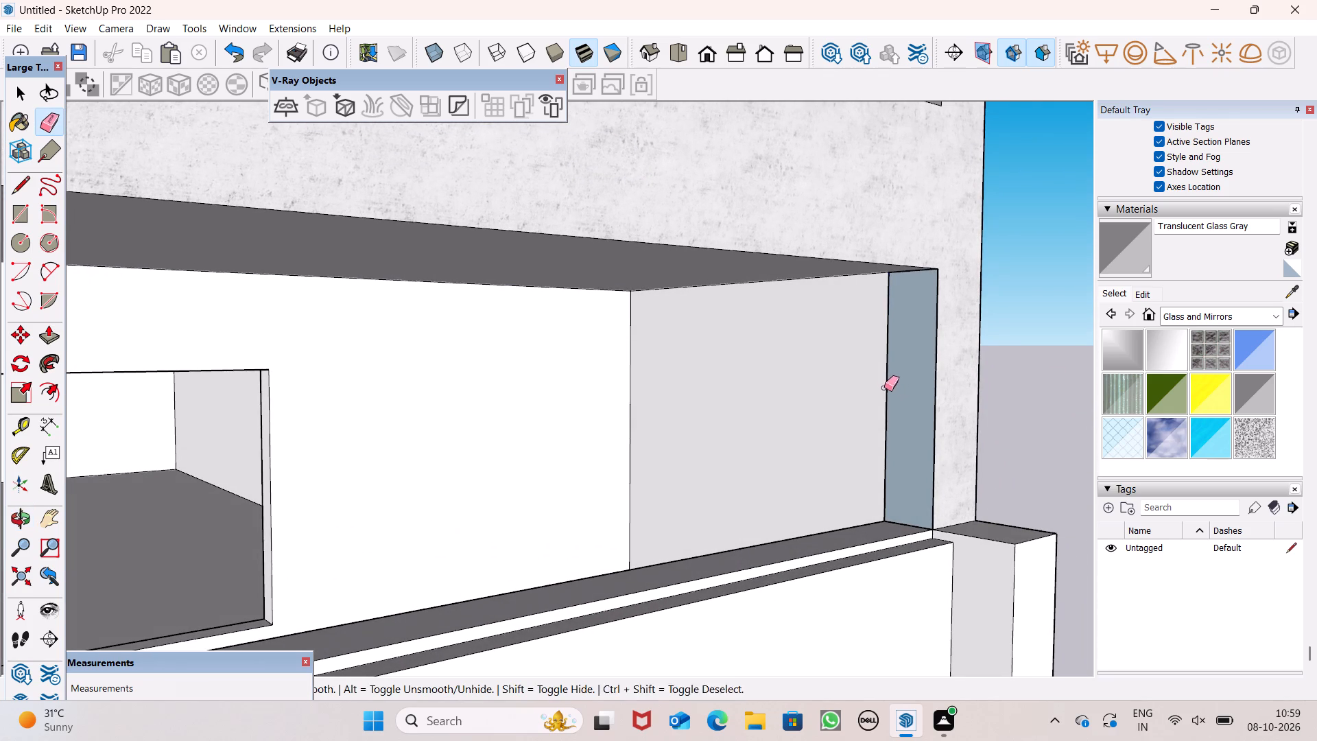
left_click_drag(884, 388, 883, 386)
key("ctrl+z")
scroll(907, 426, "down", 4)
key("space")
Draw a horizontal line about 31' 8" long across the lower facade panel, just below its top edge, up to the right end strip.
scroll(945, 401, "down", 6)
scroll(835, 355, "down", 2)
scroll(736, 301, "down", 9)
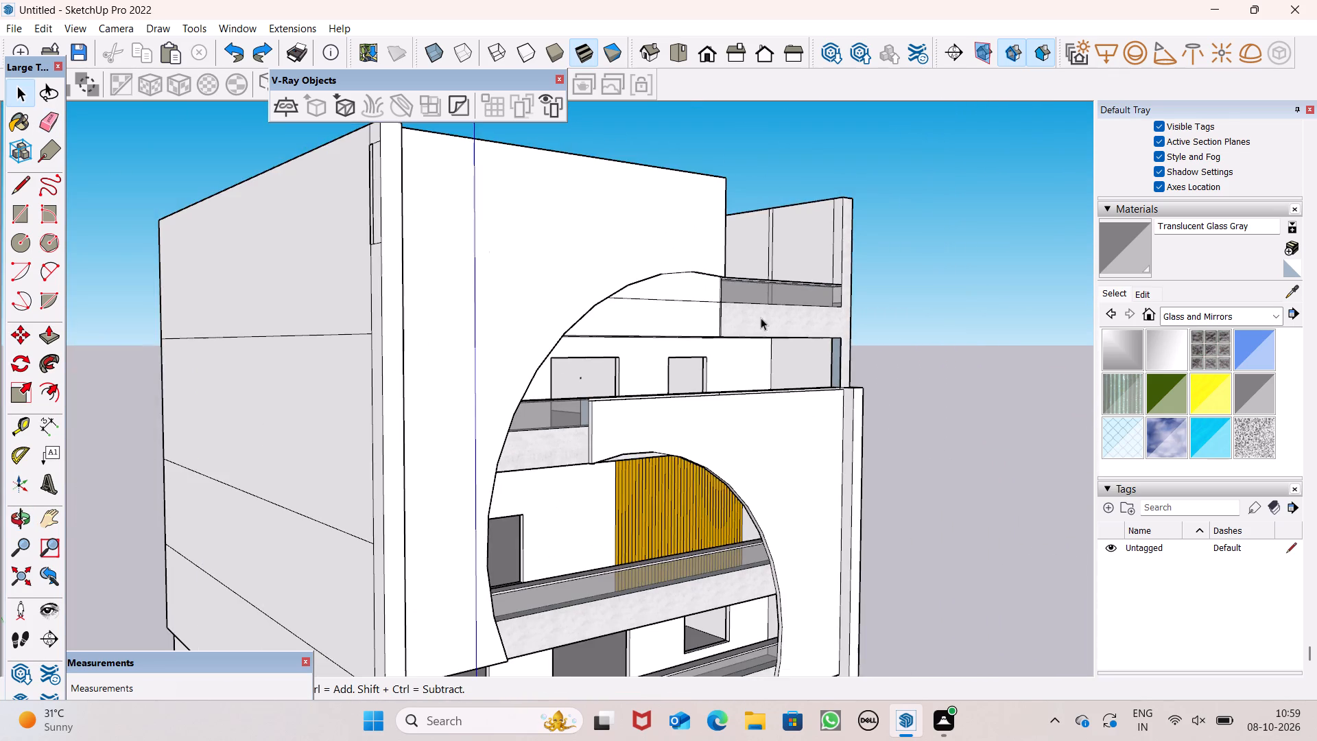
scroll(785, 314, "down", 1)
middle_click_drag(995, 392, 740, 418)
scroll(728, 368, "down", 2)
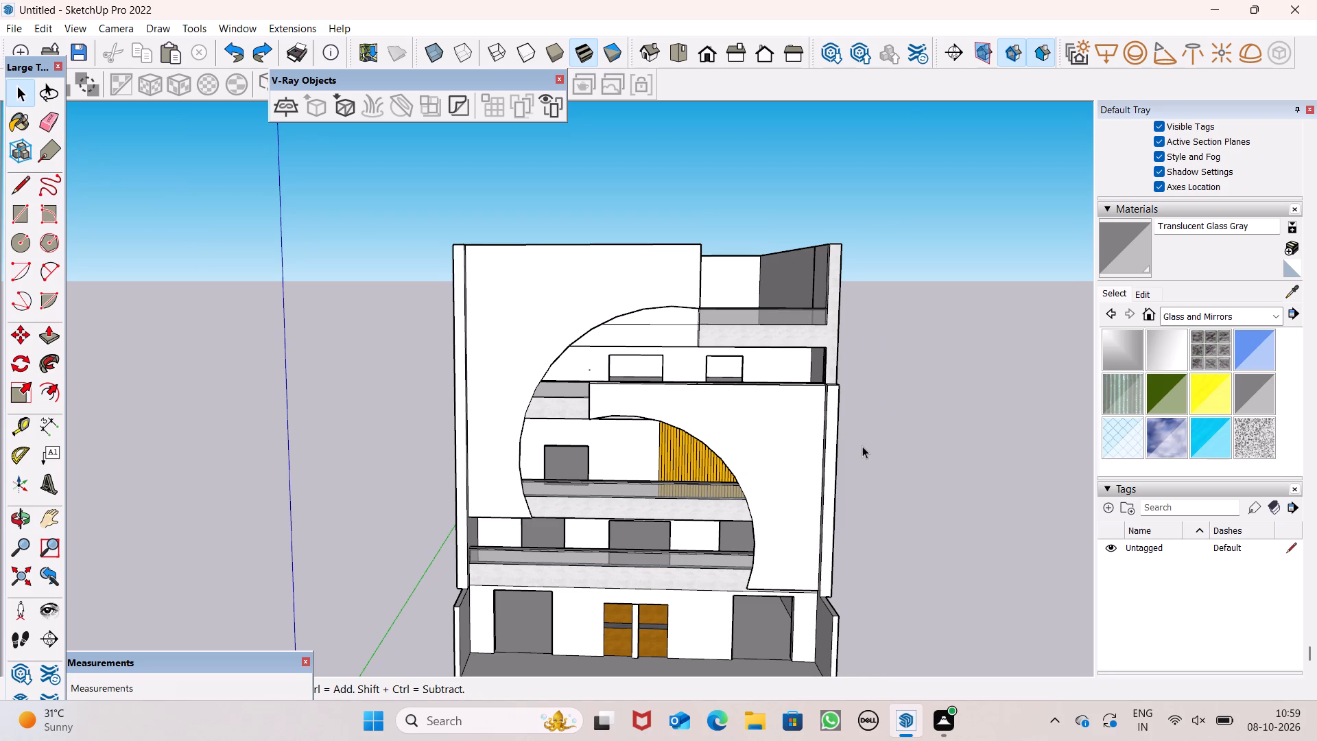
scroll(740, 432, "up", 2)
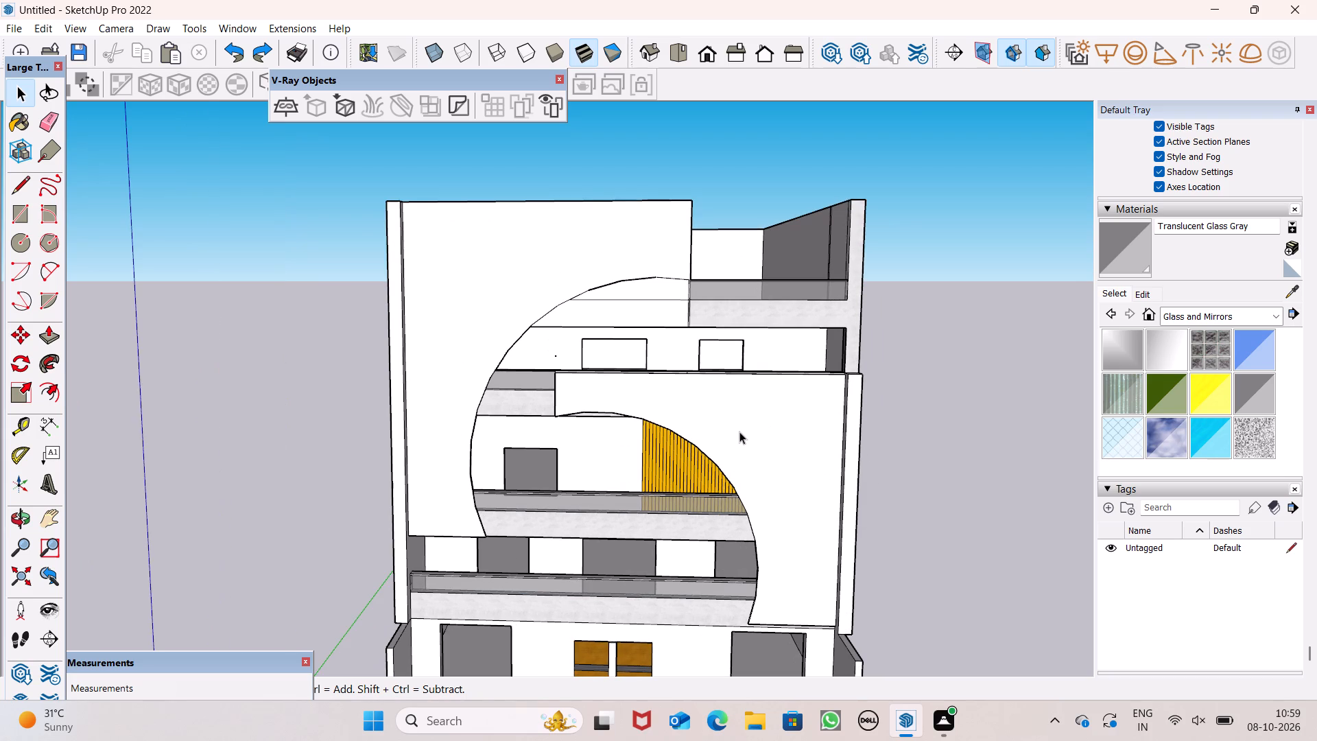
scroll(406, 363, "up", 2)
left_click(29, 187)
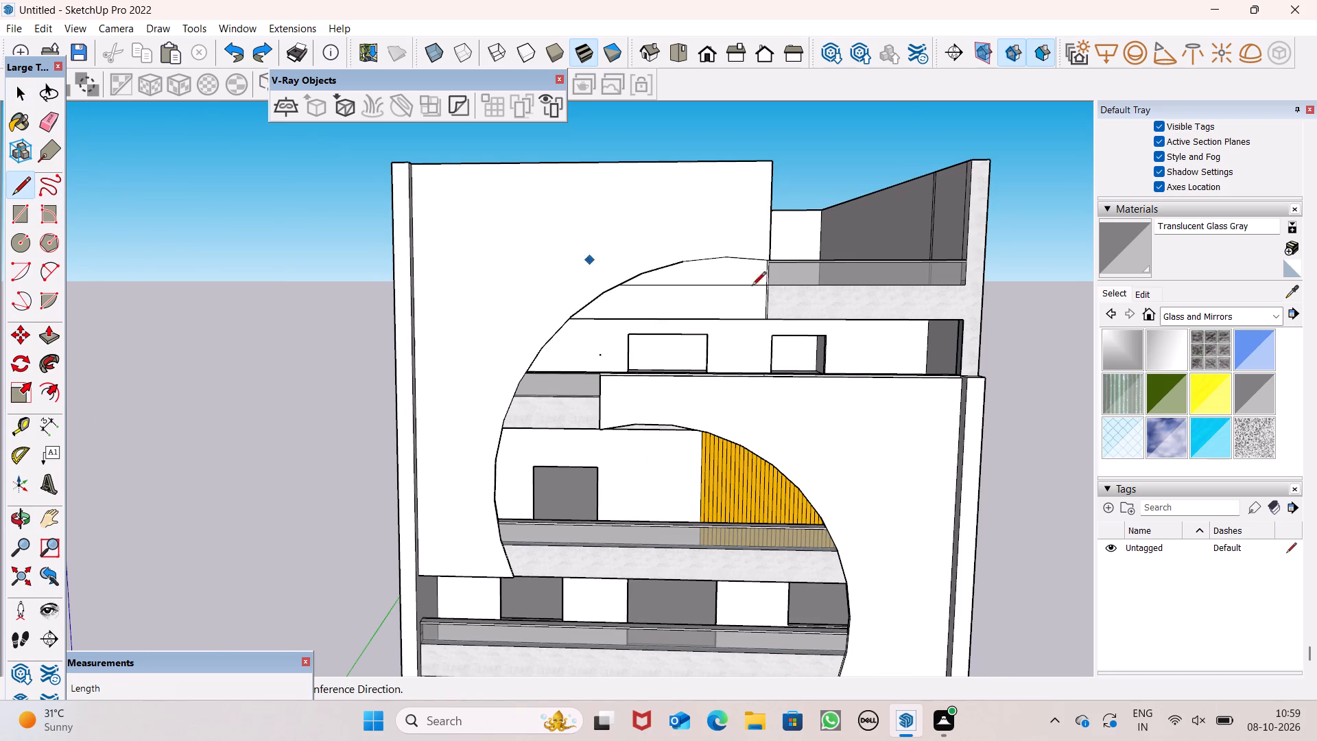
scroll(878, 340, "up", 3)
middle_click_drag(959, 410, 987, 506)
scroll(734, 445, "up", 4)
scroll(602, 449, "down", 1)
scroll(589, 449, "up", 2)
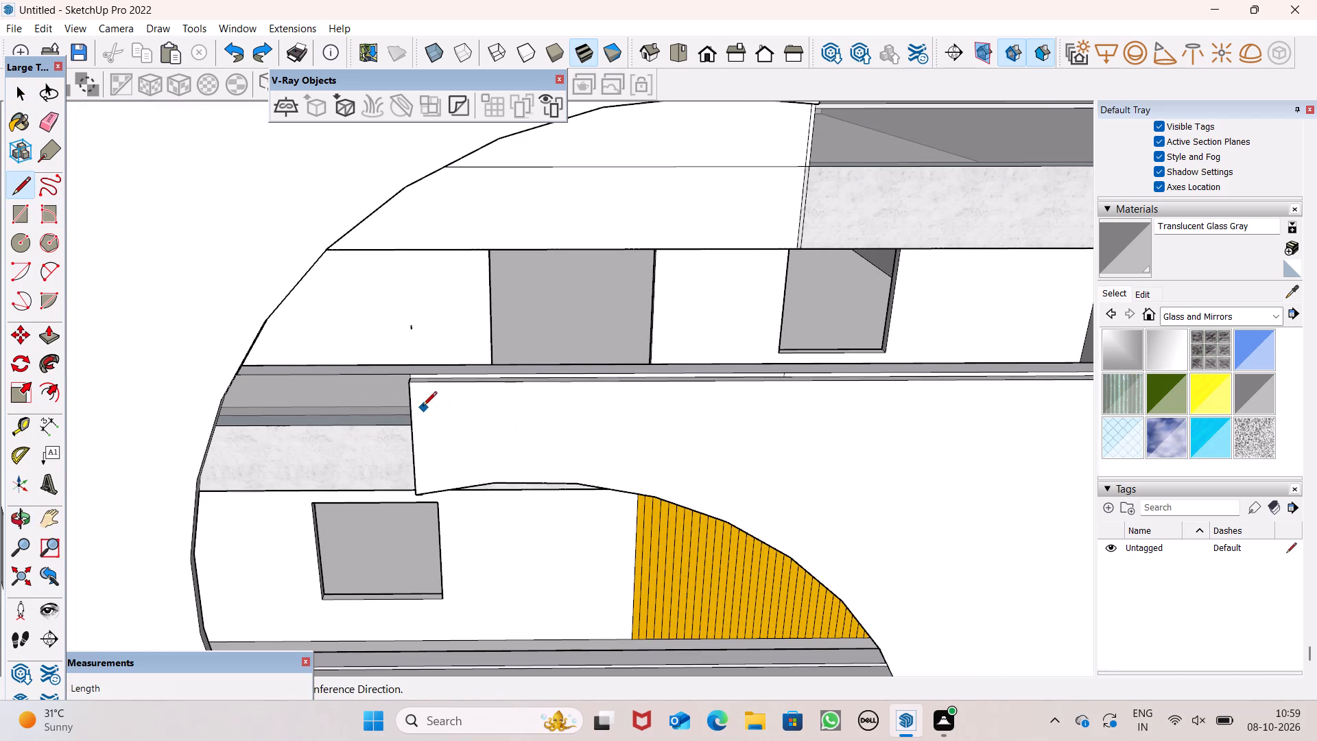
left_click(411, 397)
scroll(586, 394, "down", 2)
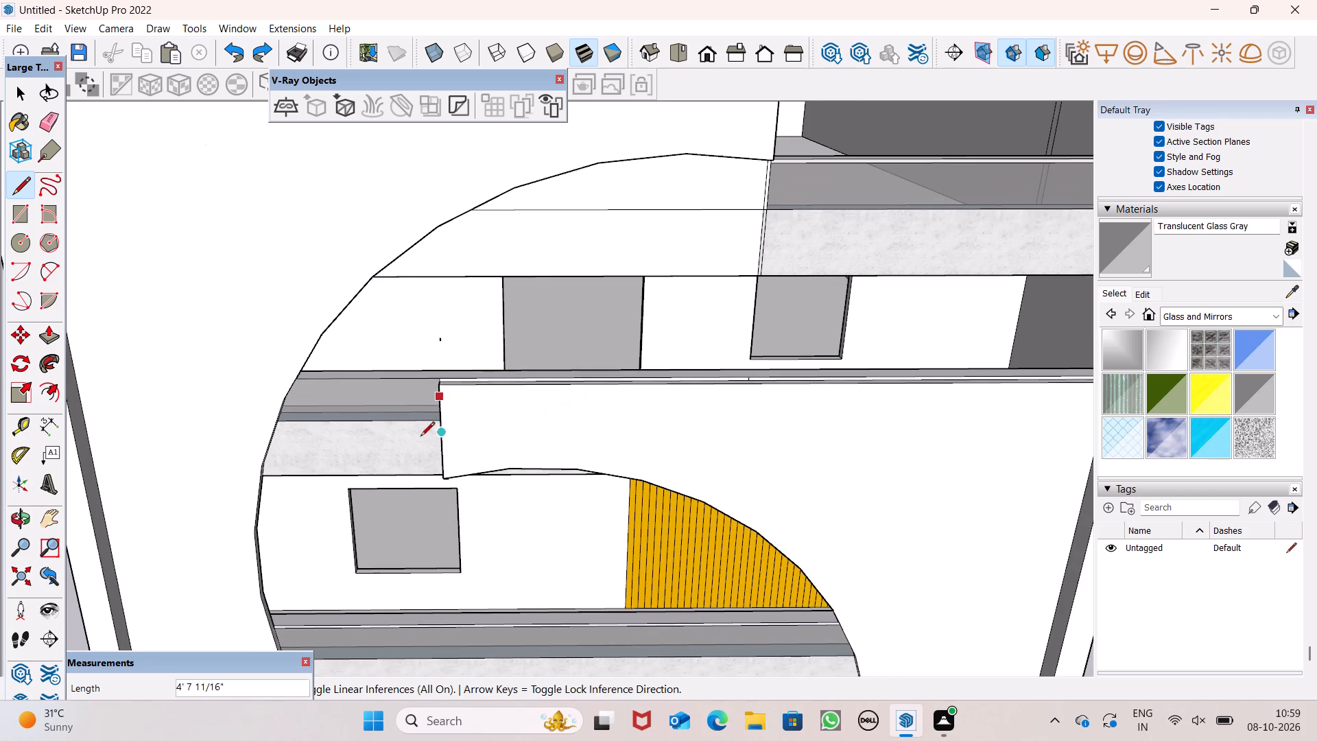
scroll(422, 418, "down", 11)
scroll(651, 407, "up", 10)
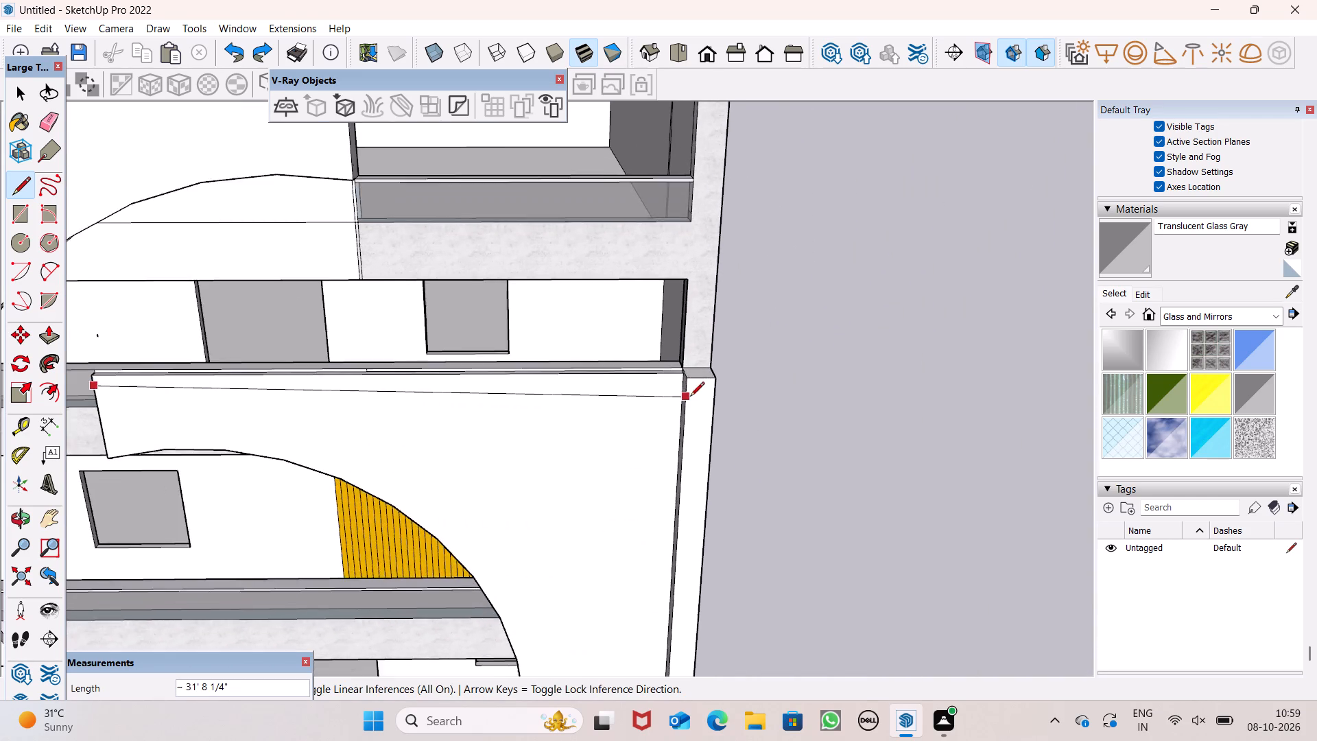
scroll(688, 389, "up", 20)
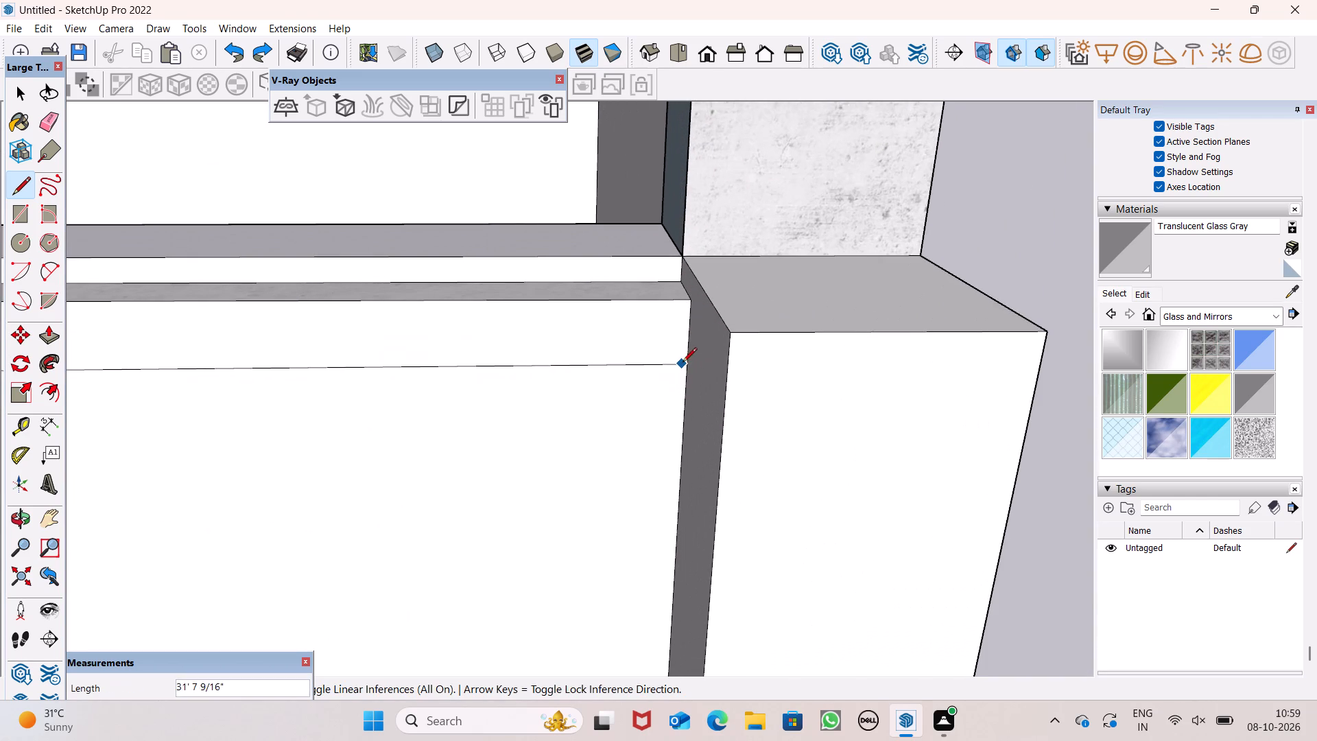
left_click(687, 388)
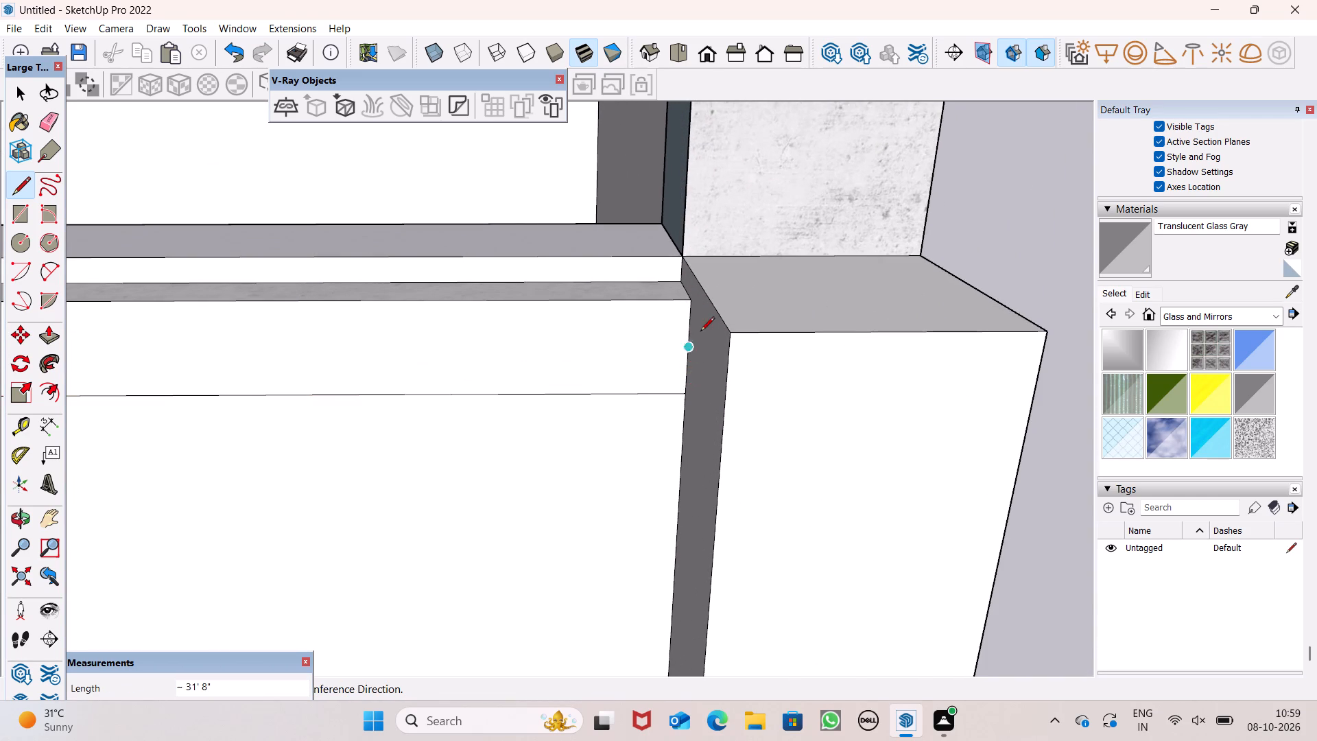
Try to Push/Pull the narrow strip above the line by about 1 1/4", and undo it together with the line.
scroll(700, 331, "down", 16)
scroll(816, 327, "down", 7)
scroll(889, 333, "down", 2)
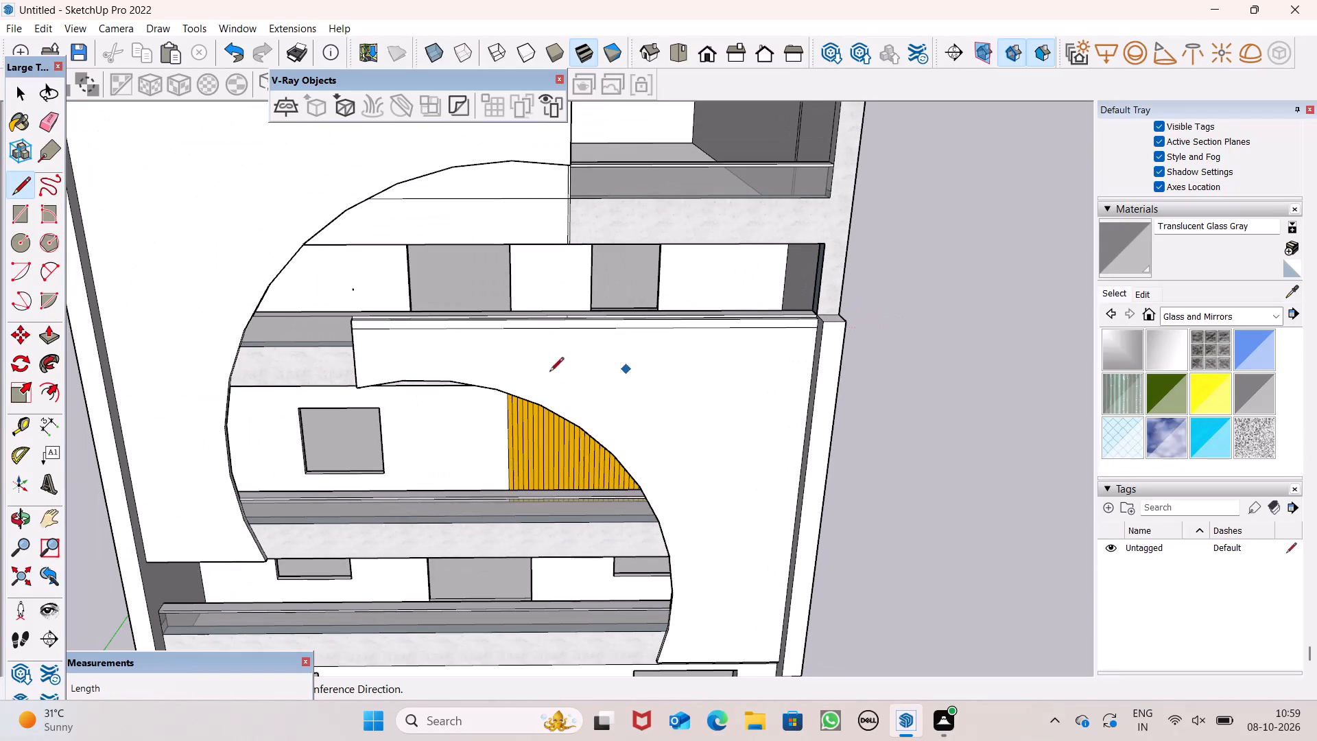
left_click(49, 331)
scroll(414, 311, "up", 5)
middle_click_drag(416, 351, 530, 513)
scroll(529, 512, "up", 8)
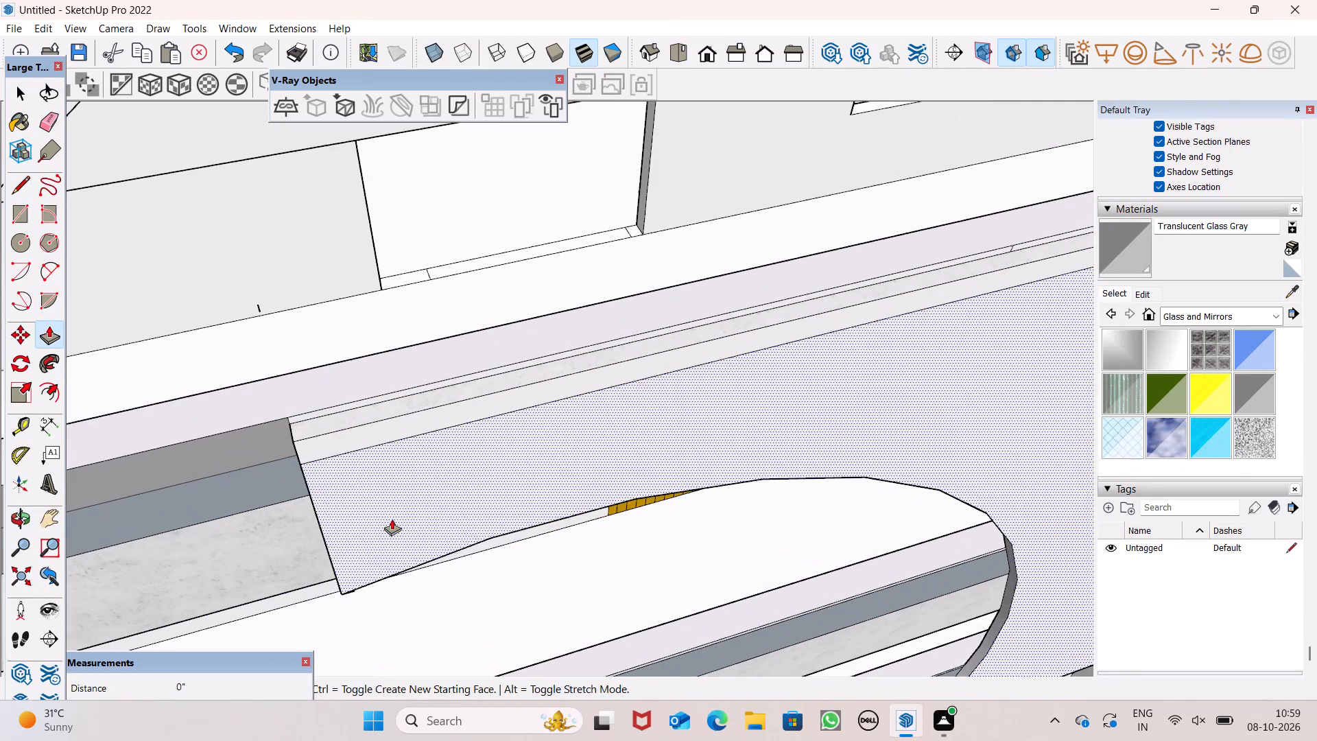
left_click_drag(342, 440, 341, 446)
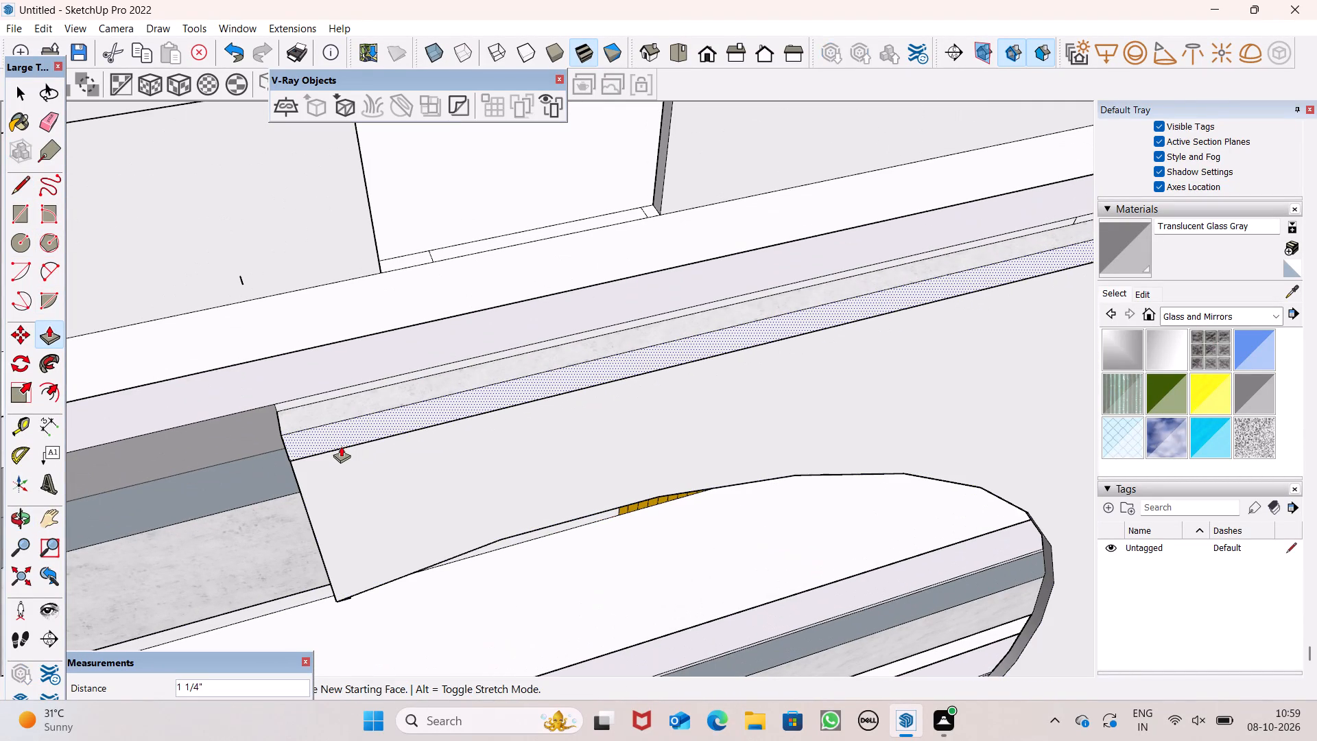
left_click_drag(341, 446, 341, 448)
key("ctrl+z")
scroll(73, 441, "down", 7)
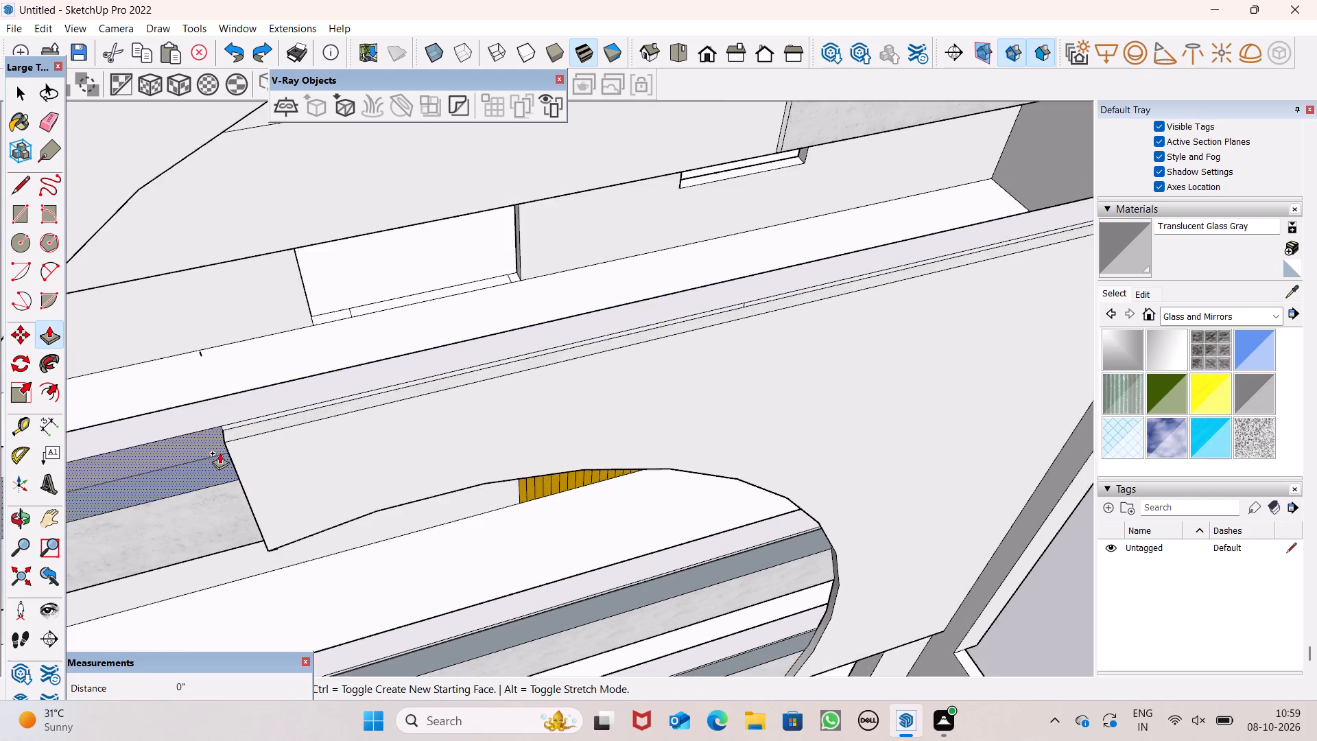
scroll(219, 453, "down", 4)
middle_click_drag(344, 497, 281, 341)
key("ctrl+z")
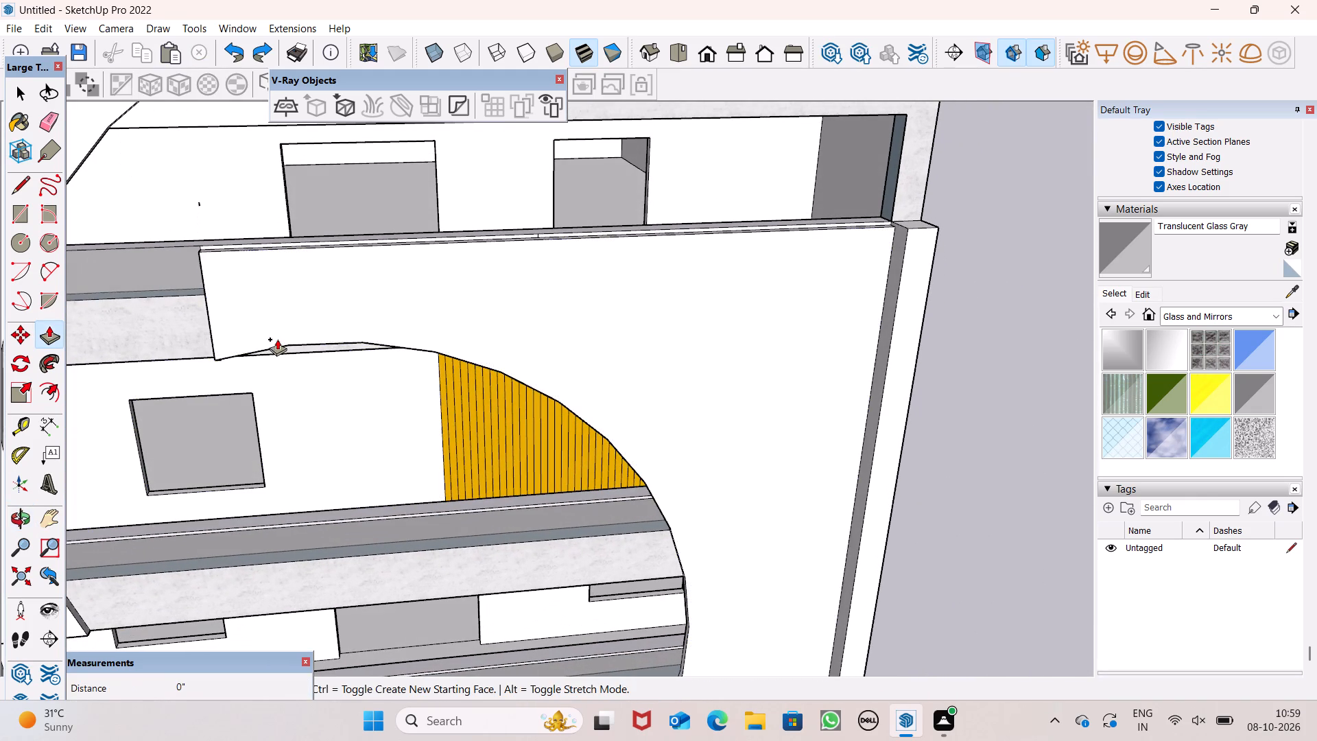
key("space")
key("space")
Redraw a horizontal line about 31' 8" long across the lower facade panel, just below its top edge, up to the right end strip.
left_click(15, 197)
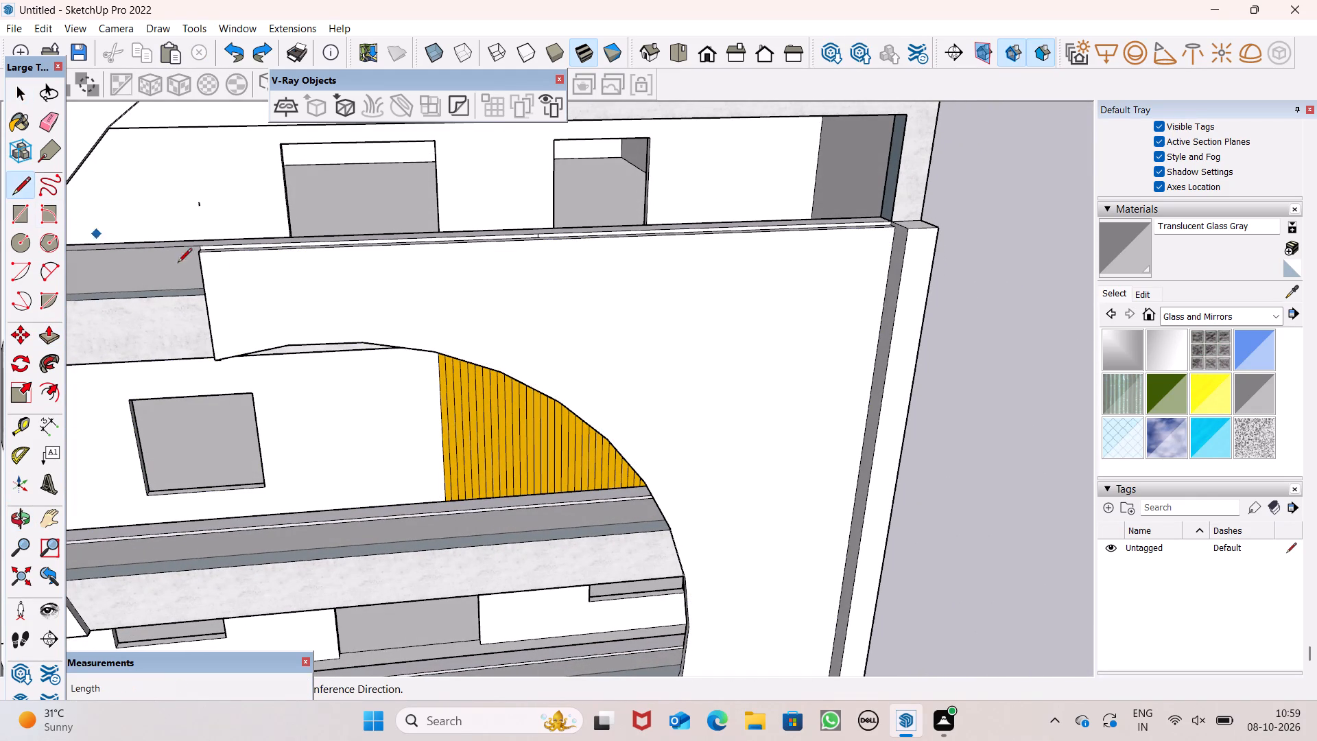
scroll(348, 290, "up", 6)
scroll(143, 239, "down", 5)
scroll(102, 241, "up", 6)
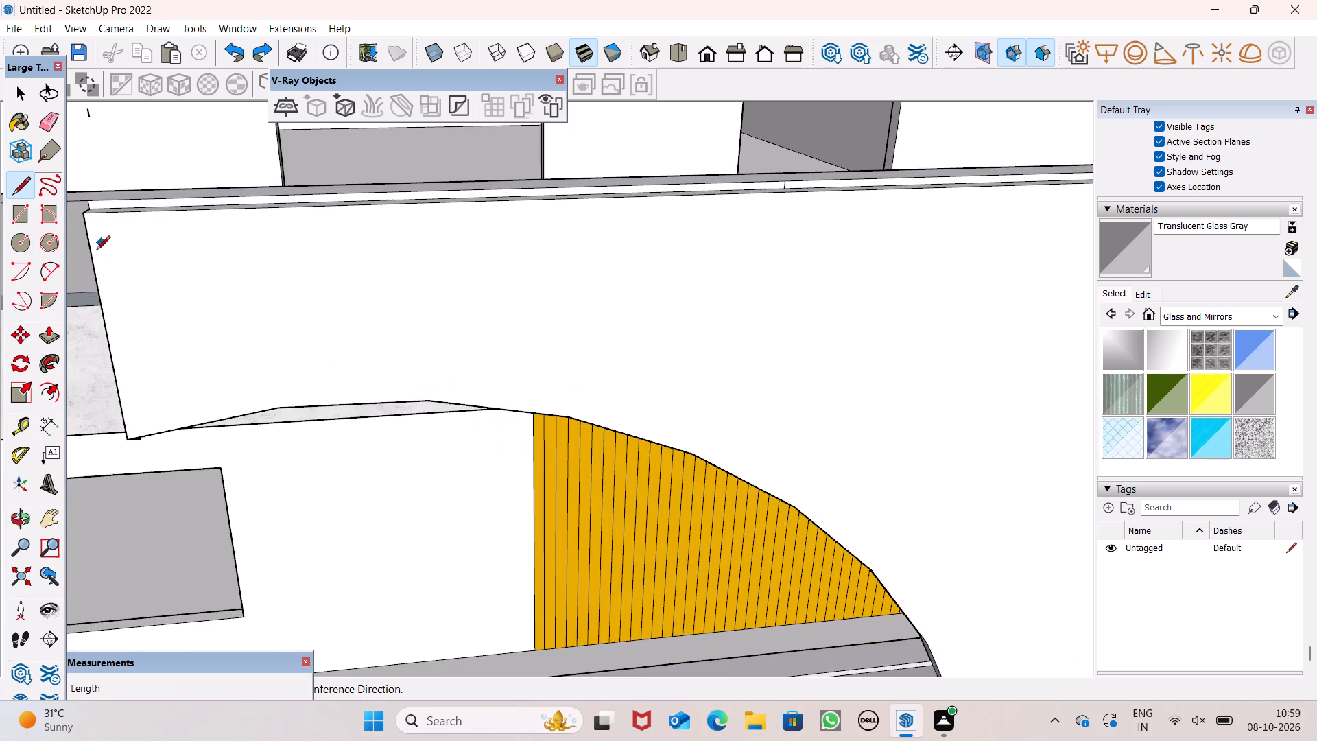
scroll(95, 253, "up", 5)
left_click(91, 246)
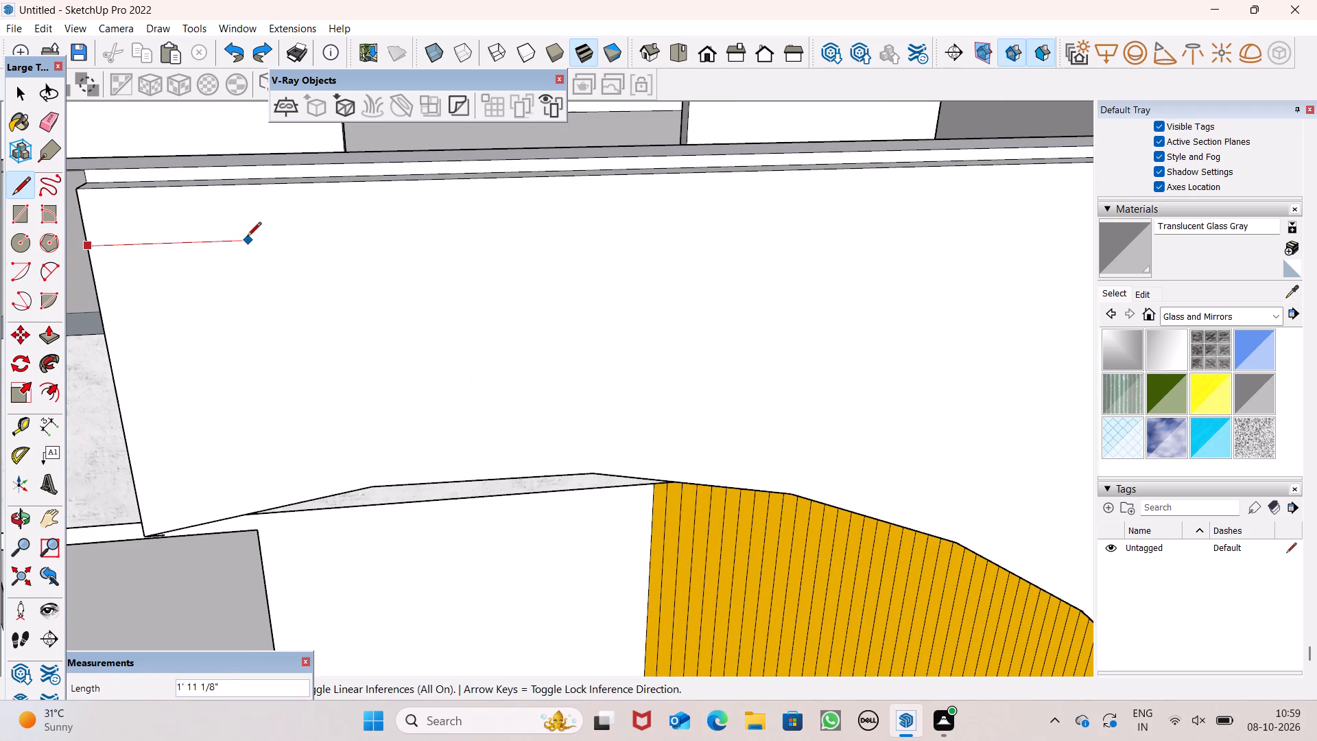
scroll(247, 237, "down", 11)
scroll(246, 230, "up", 1)
scroll(246, 230, "down", 1)
middle_click_drag(324, 231, 310, 198)
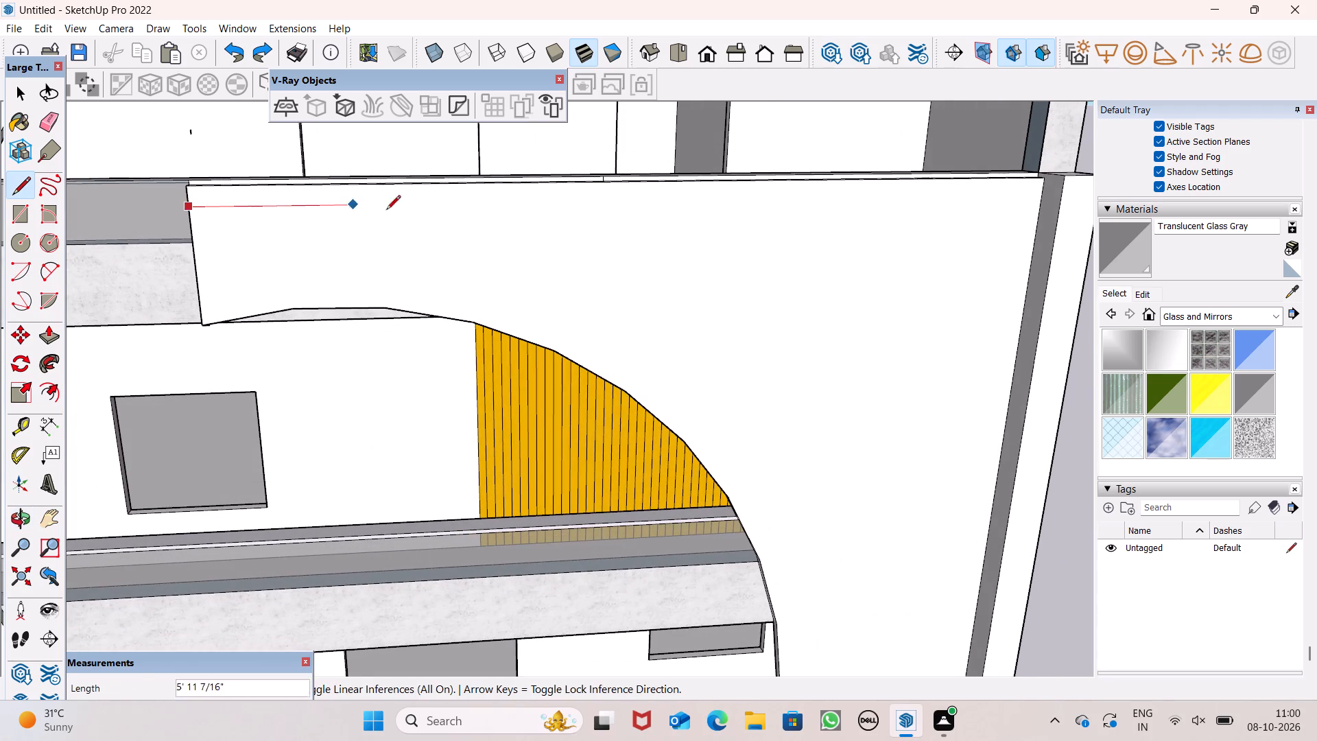
left_click(1043, 200)
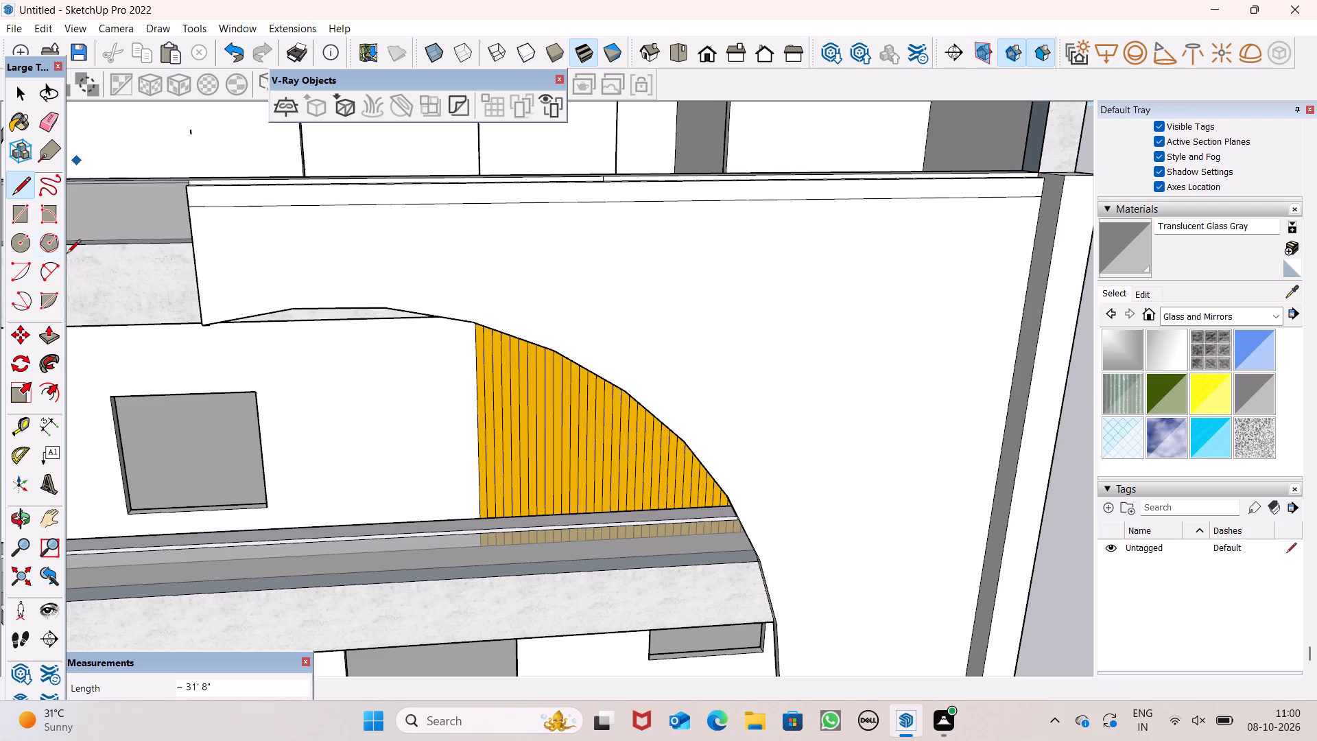
Push/Pull the narrow strip along the top of the lower facade panel outward by 3".
left_click(53, 347)
scroll(191, 210, "up", 5)
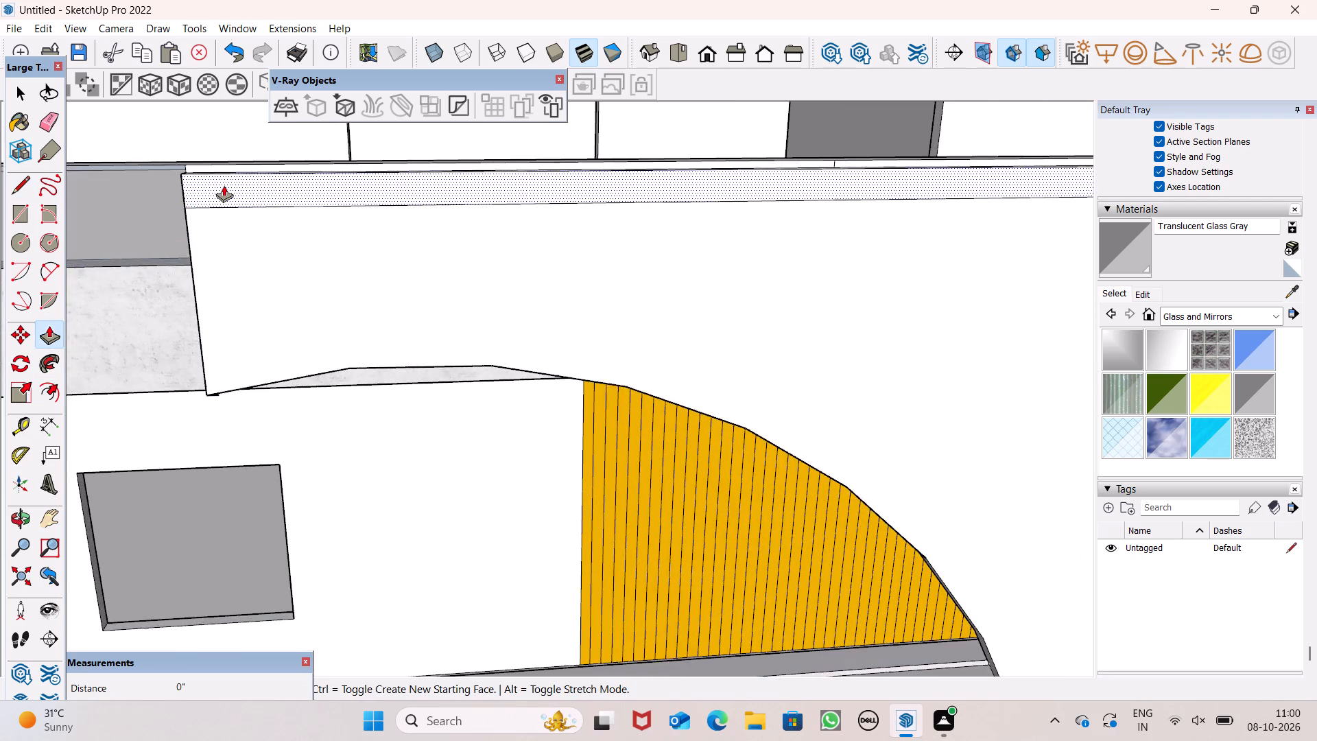
scroll(224, 185, "up", 4)
left_click_drag(237, 199, 237, 211)
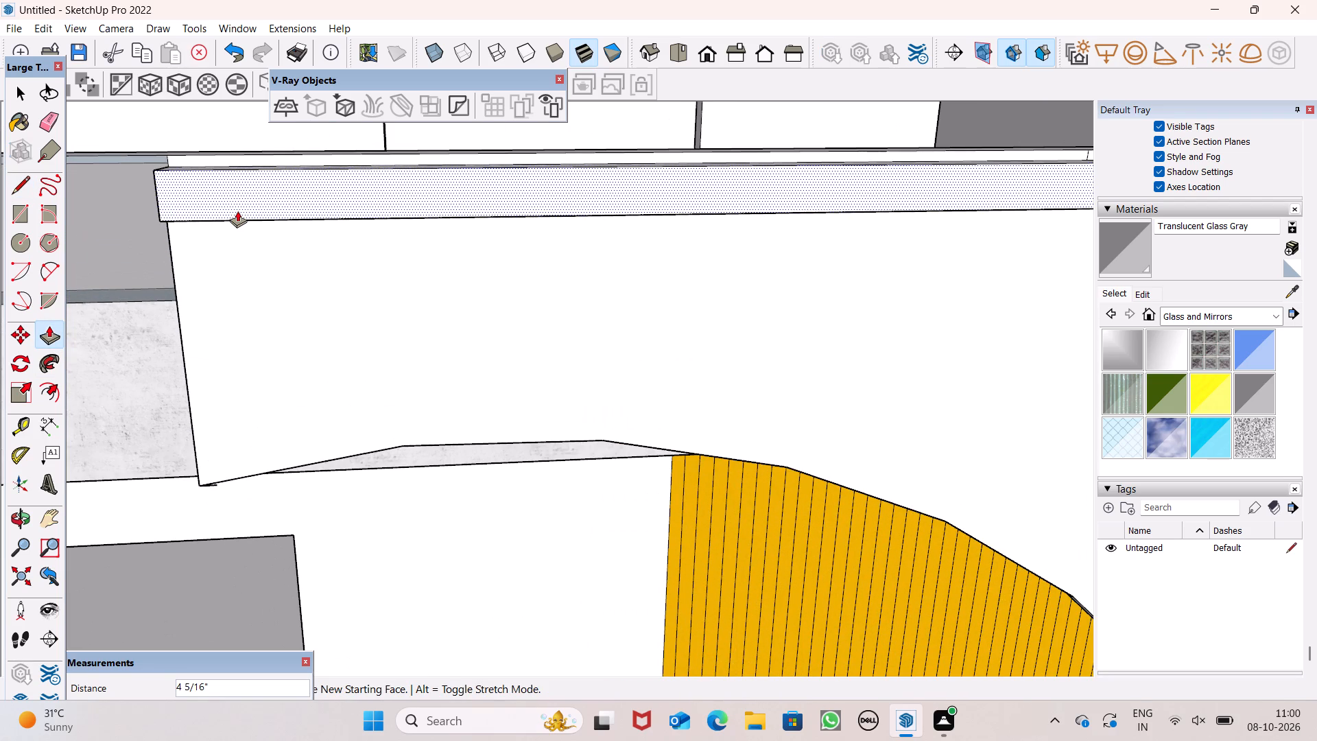
left_click_drag(237, 211, 238, 210)
key("3")
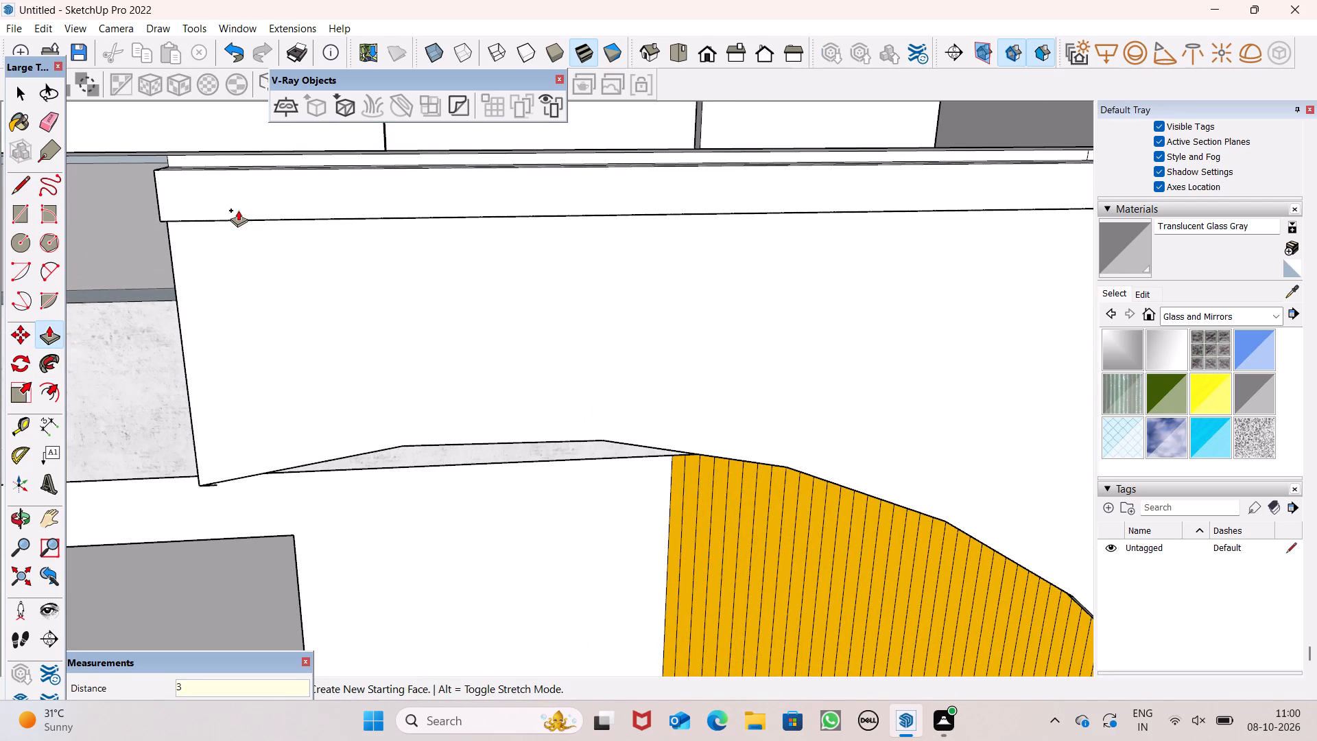
left_click_drag(238, 210, 239, 210)
key("shift+quotedbl")
key("Return")
Examine the projecting top band of the lower facade panel from the side and from the front.
scroll(239, 206, "down", 6)
middle_click_drag(290, 244, 405, 385)
scroll(405, 385, "up", 1)
scroll(403, 336, "down", 1)
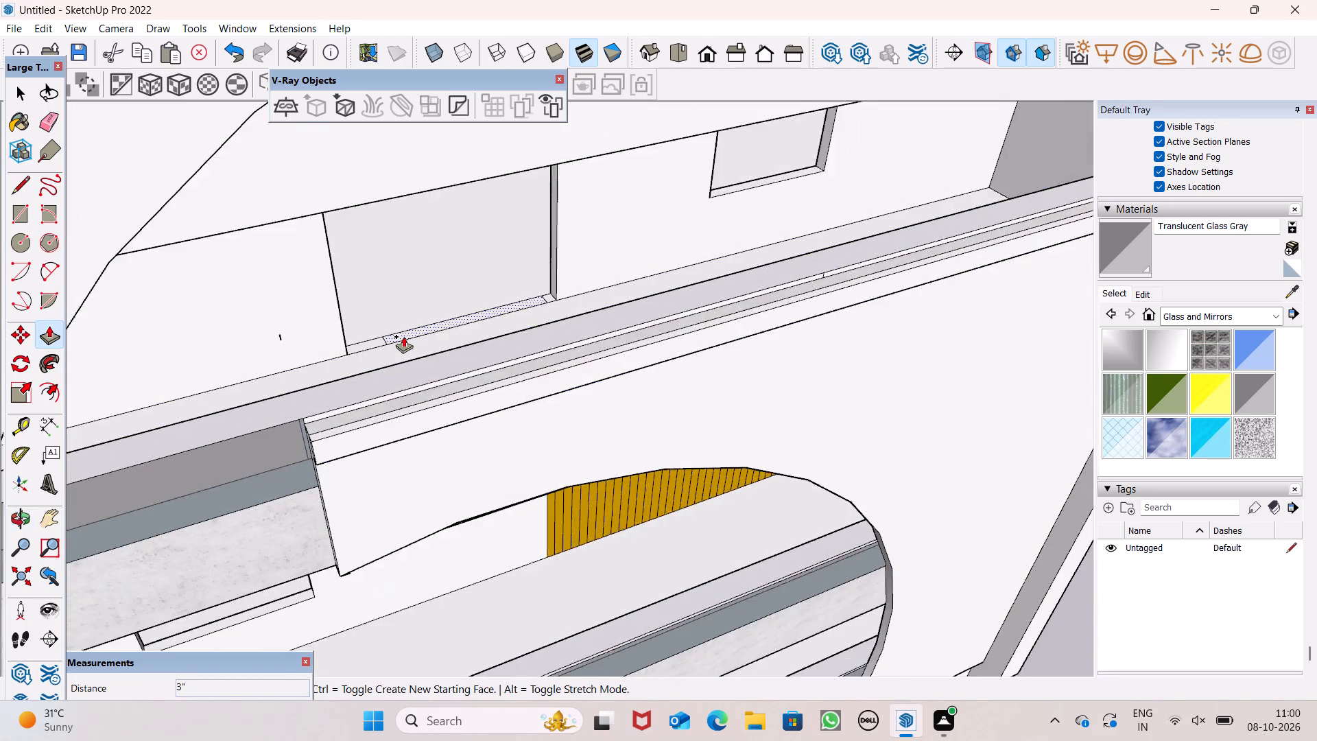
scroll(403, 336, "down", 2)
middle_click_drag(431, 434, 594, 469)
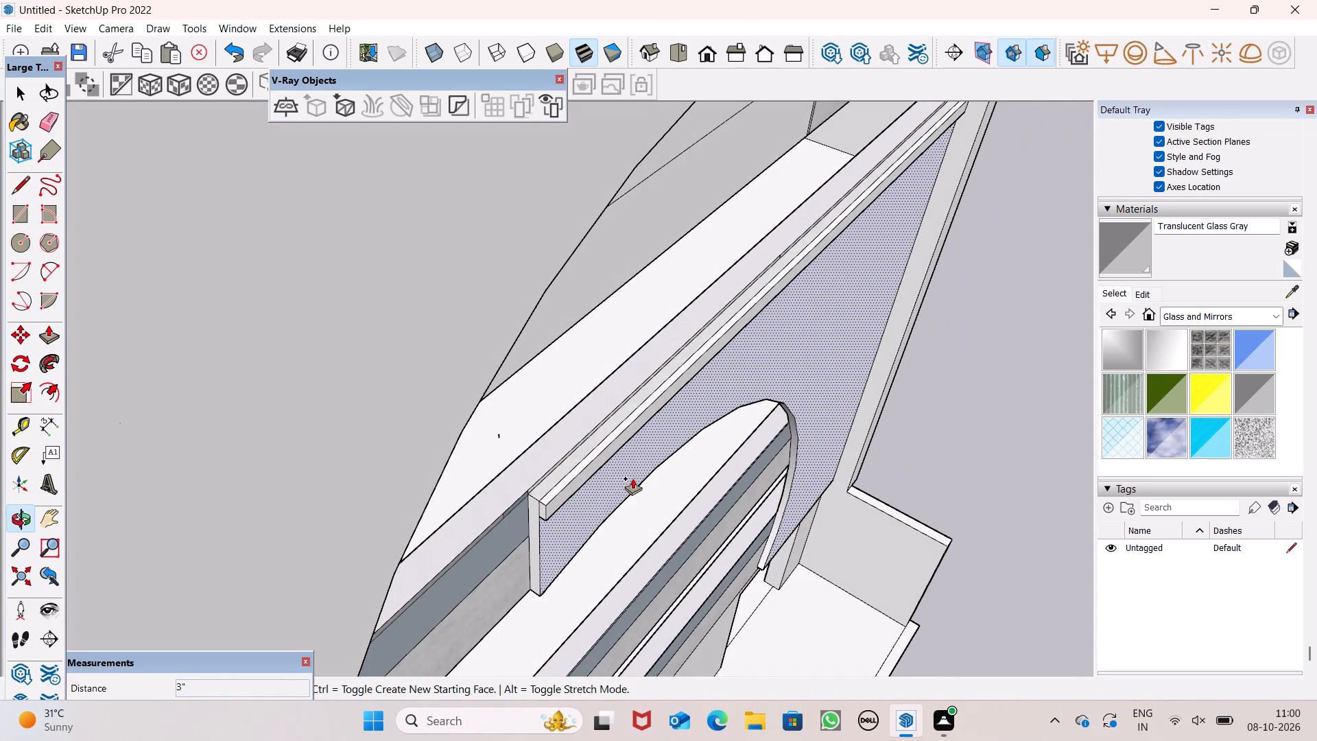
scroll(552, 427, "down", 2)
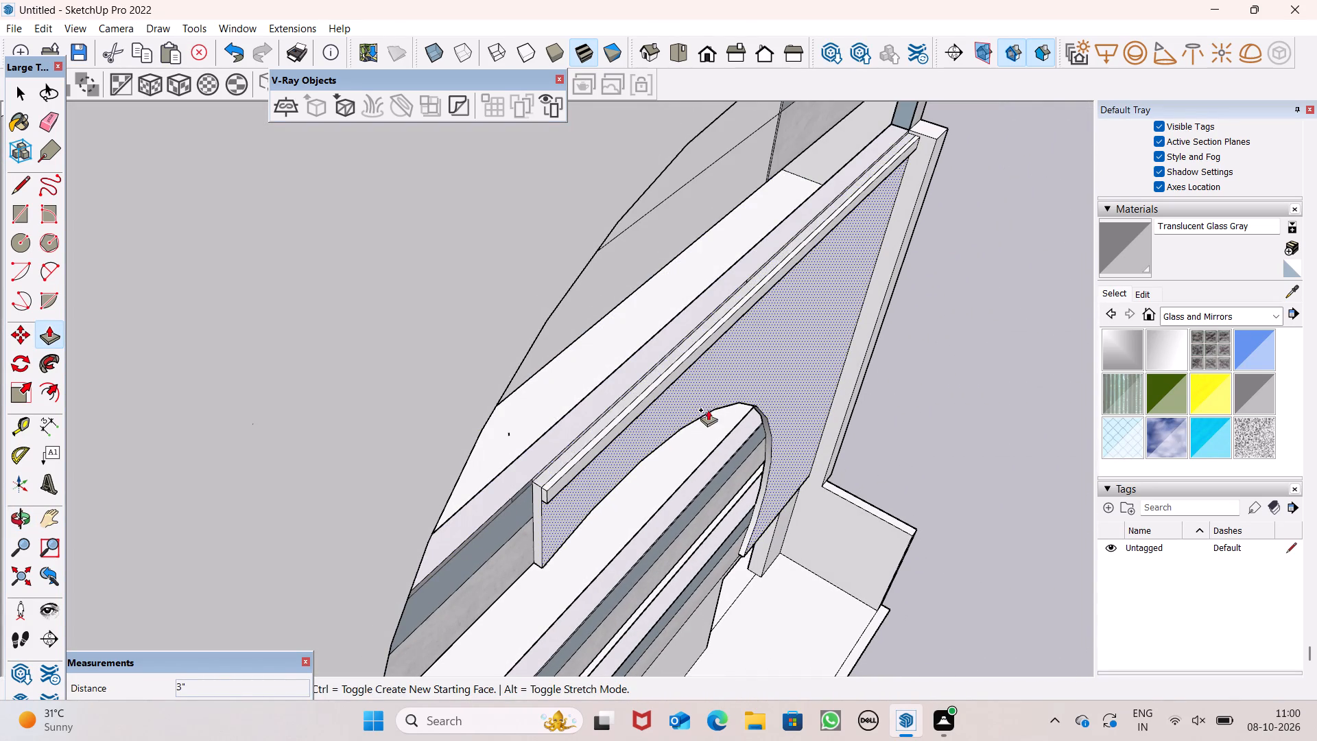
scroll(669, 418, "up", 3)
scroll(536, 381, "down", 3)
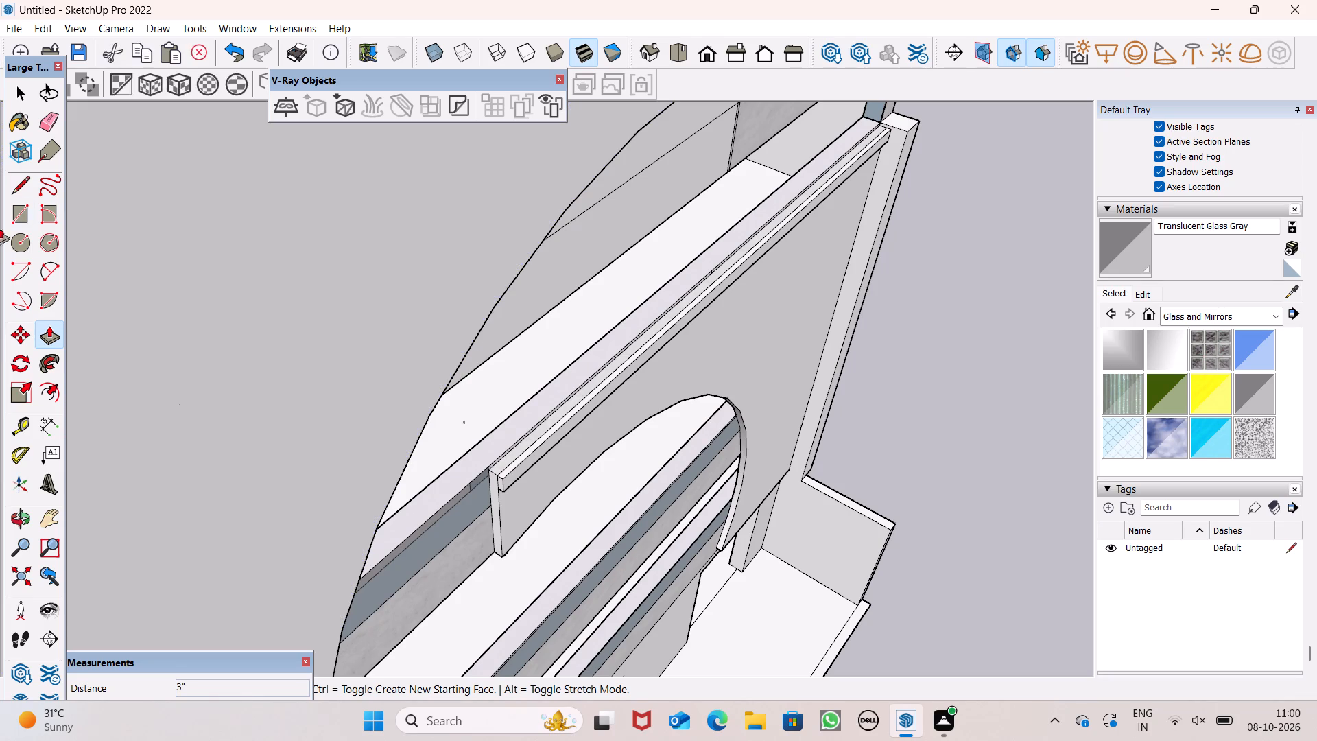
scroll(623, 264, "down", 8)
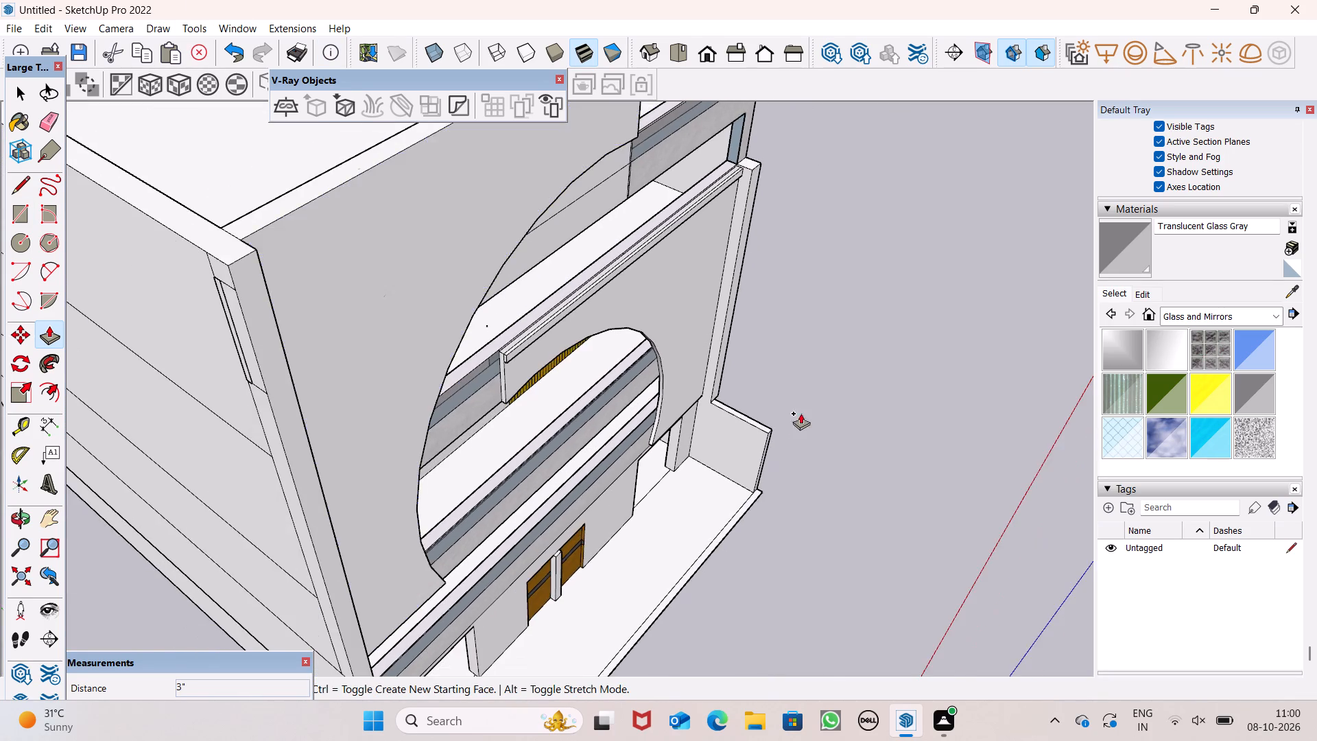
middle_click_drag(801, 440, 431, 165)
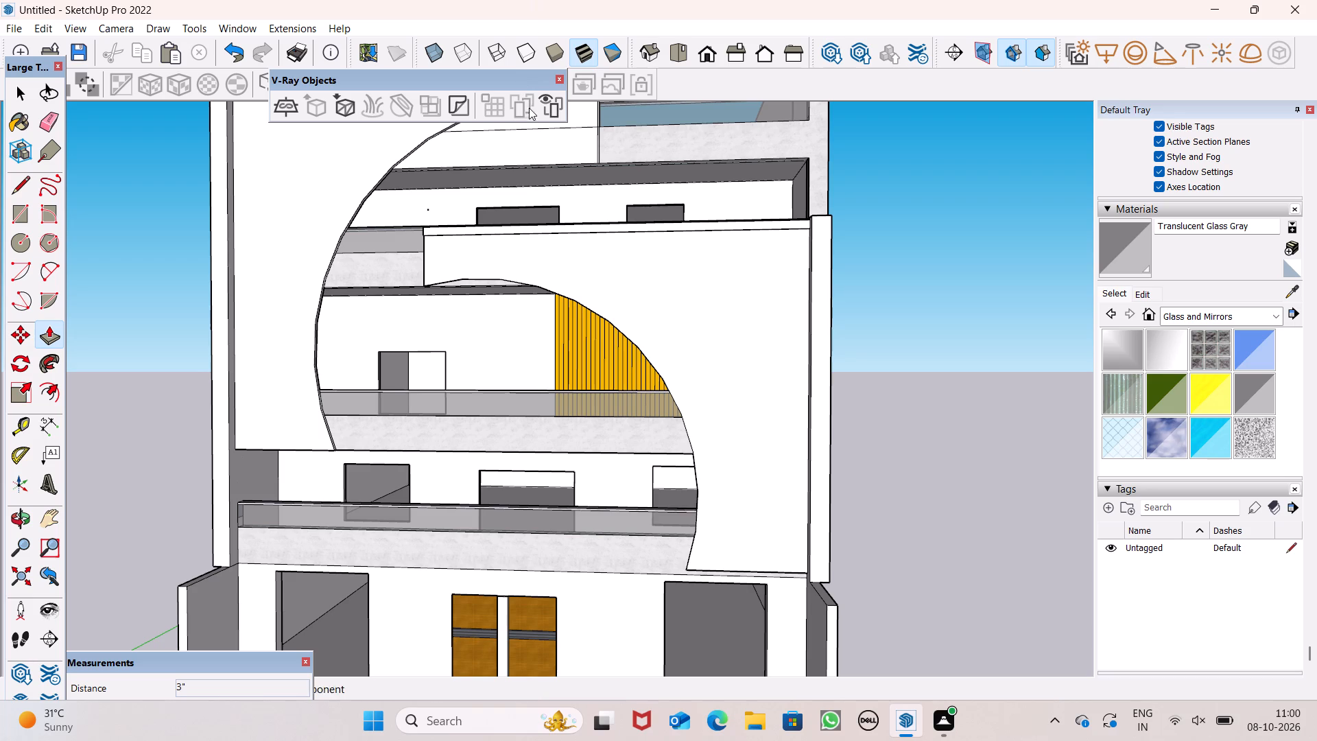
scroll(441, 253, "up", 4)
scroll(441, 252, "down", 1)
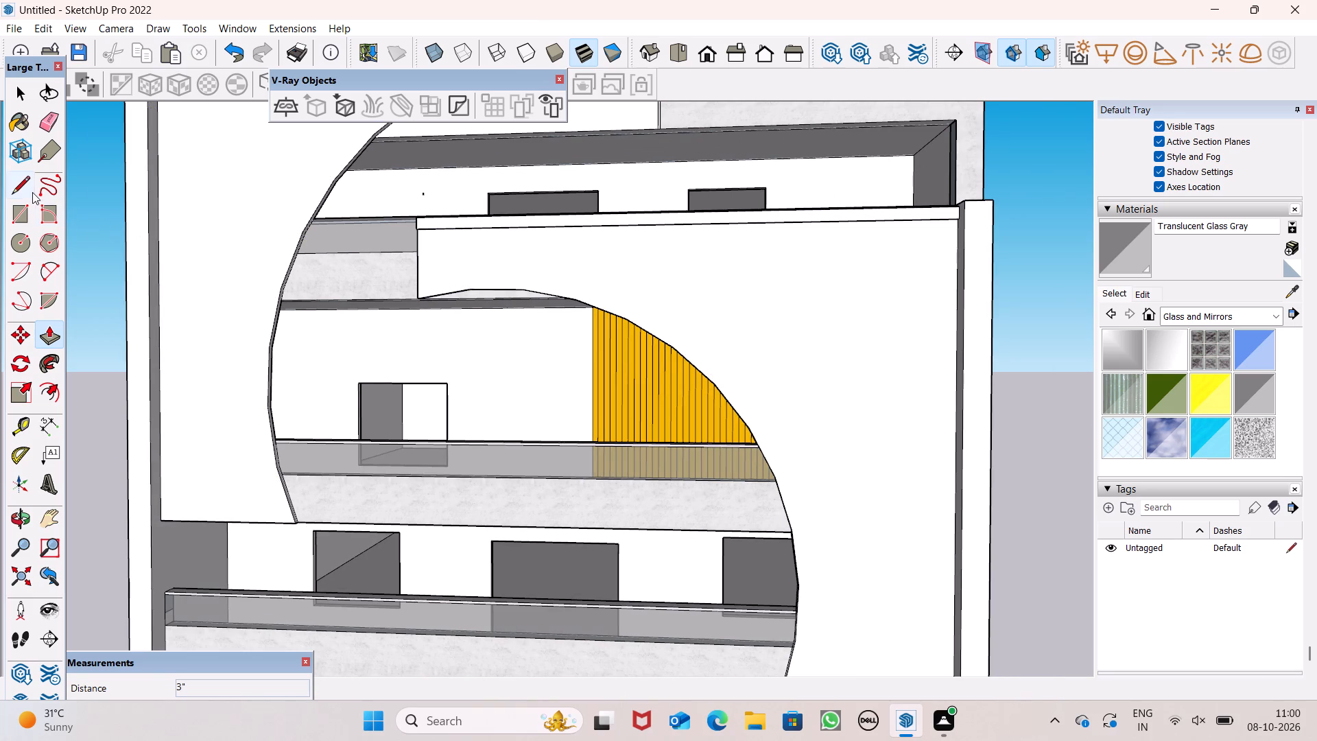
Draw a vertical line about 4' 1 9/16" long beside the lower facade panel's left edge, from the top band down to the curved opening.
left_click(24, 186)
scroll(379, 280, "up", 7)
scroll(447, 232, "up", 5)
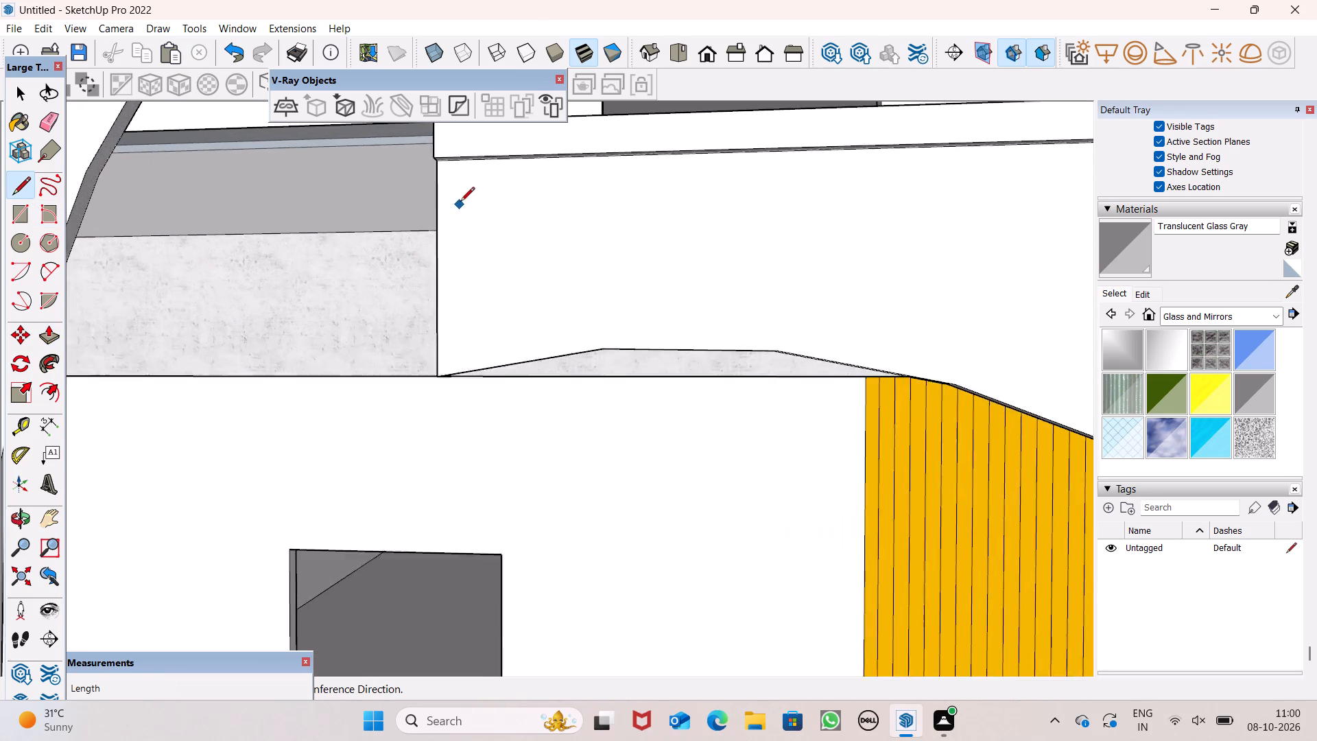
scroll(460, 202, "up", 1)
left_click(462, 154)
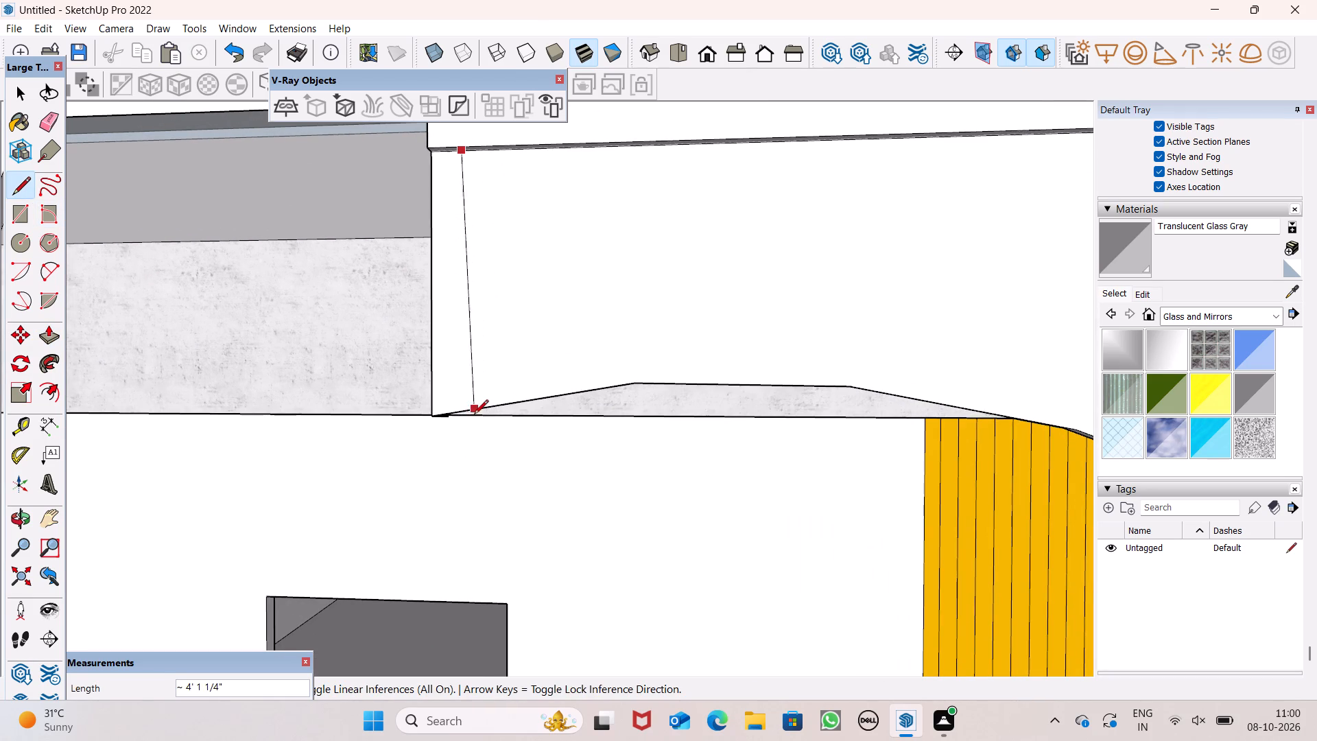
left_click(464, 413)
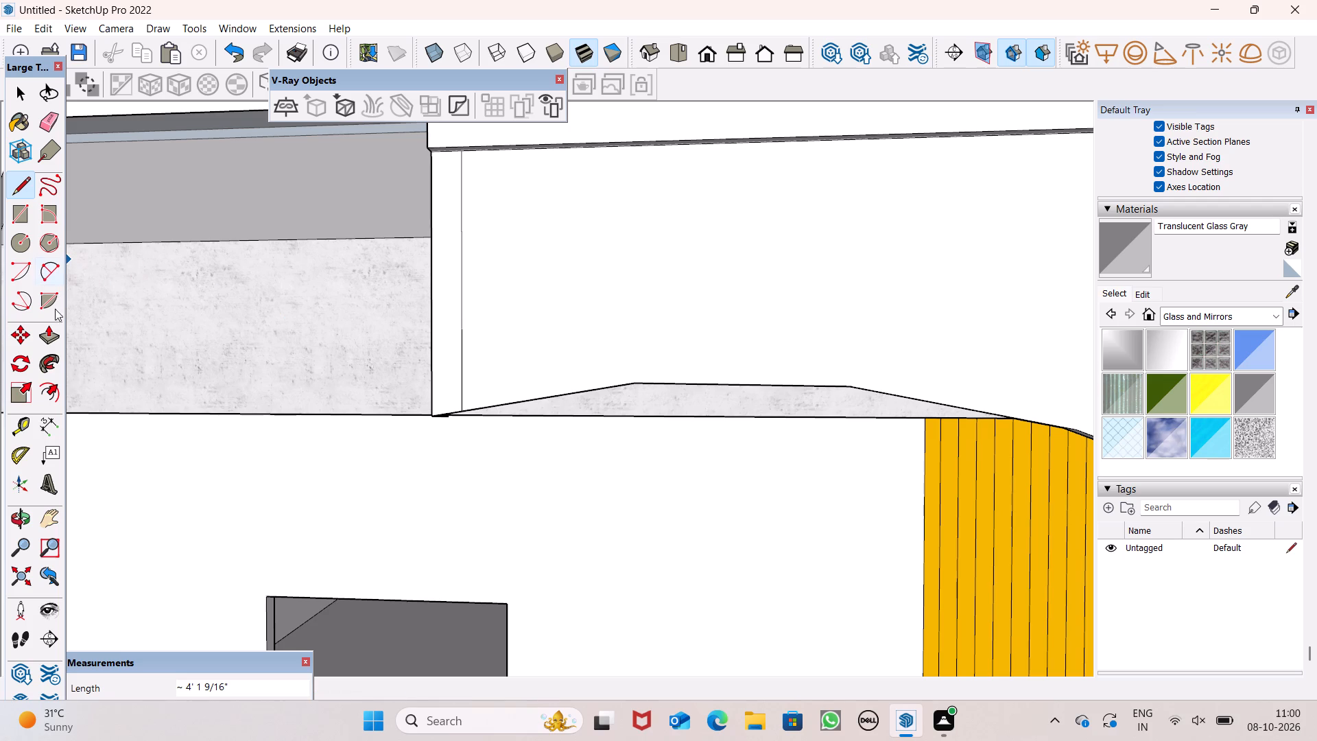
Push/Pull the narrow vertical strip at the panel's left edge outward by 3", flush with the top band.
left_click(51, 342)
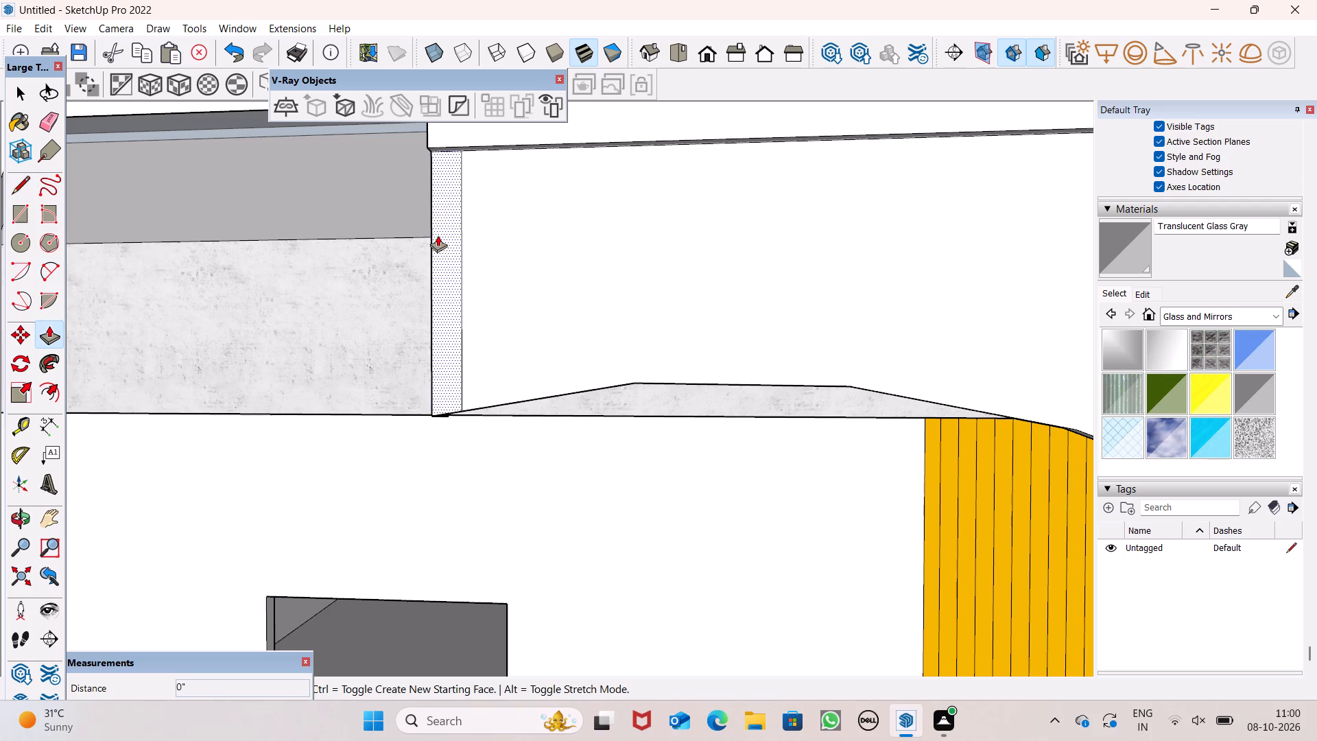
left_click_drag(438, 235, 477, 143)
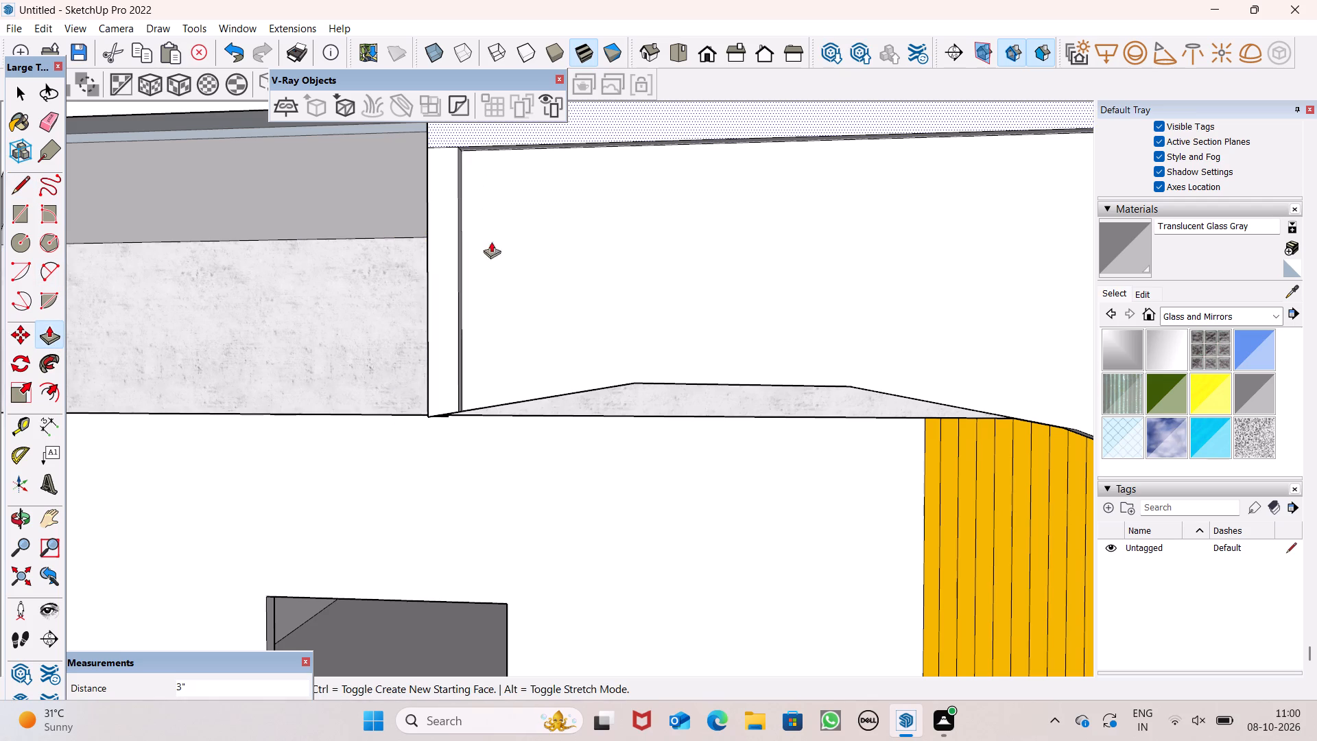
Erase the short edge between the vertical strip and the top band at the panel's upper-left corner.
scroll(514, 397, "down", 10)
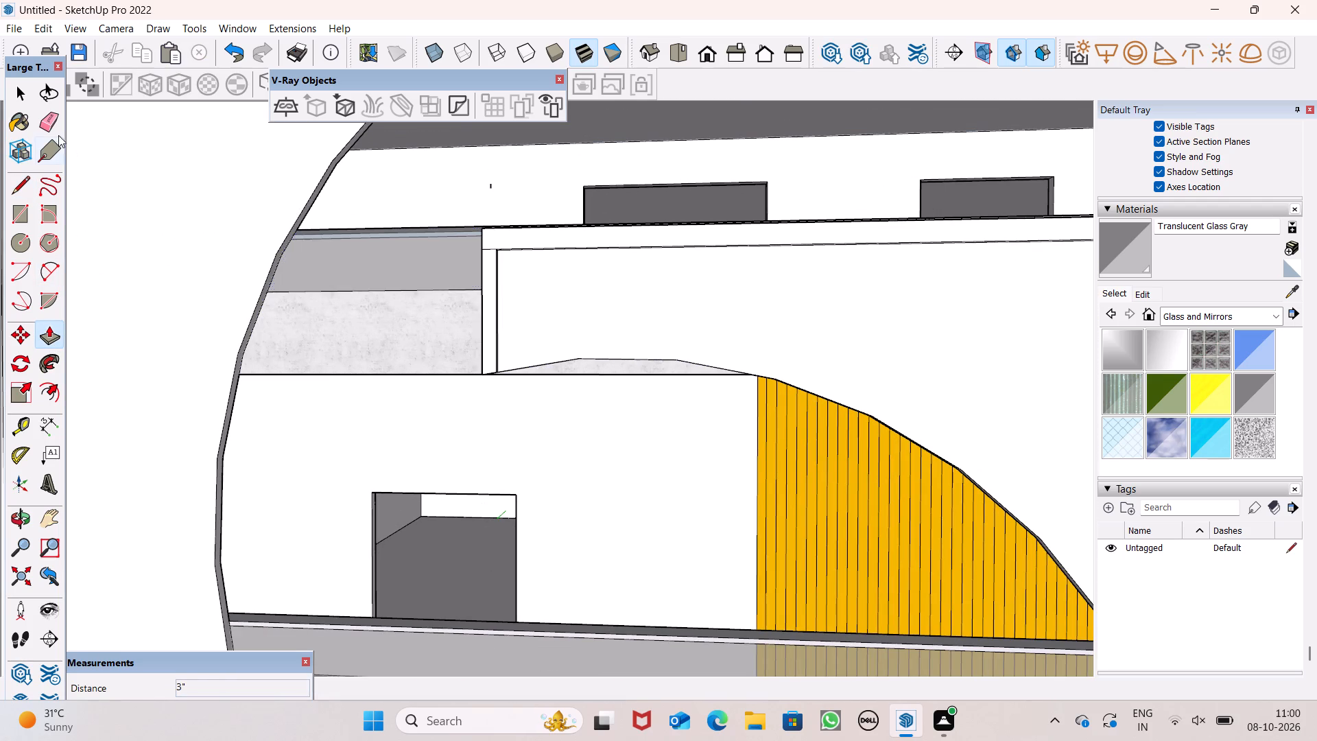
left_click(53, 123)
scroll(377, 254, "up", 6)
scroll(488, 257, "up", 7)
left_click_drag(541, 191, 538, 209)
Examine the raised border on the lower facade panel up close and within the whole front elevation.
scroll(530, 266, "down", 8)
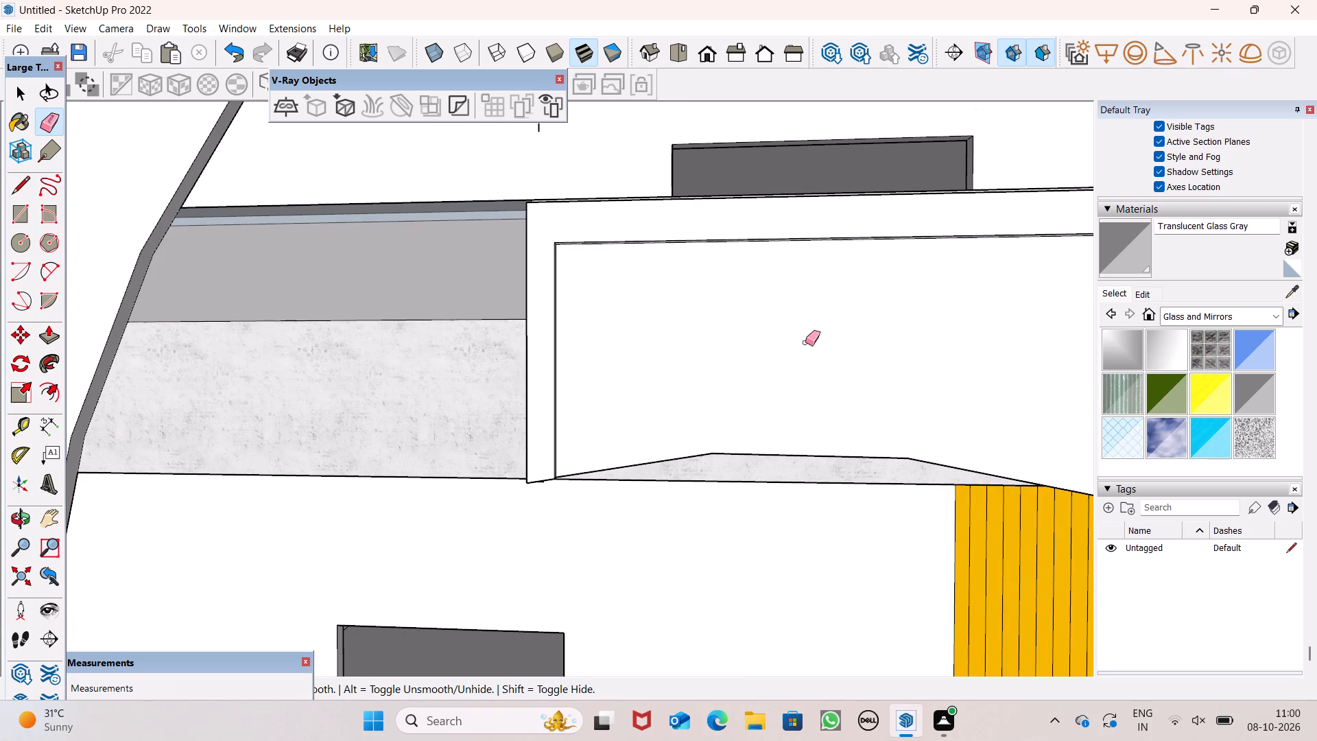
scroll(848, 354, "down", 1)
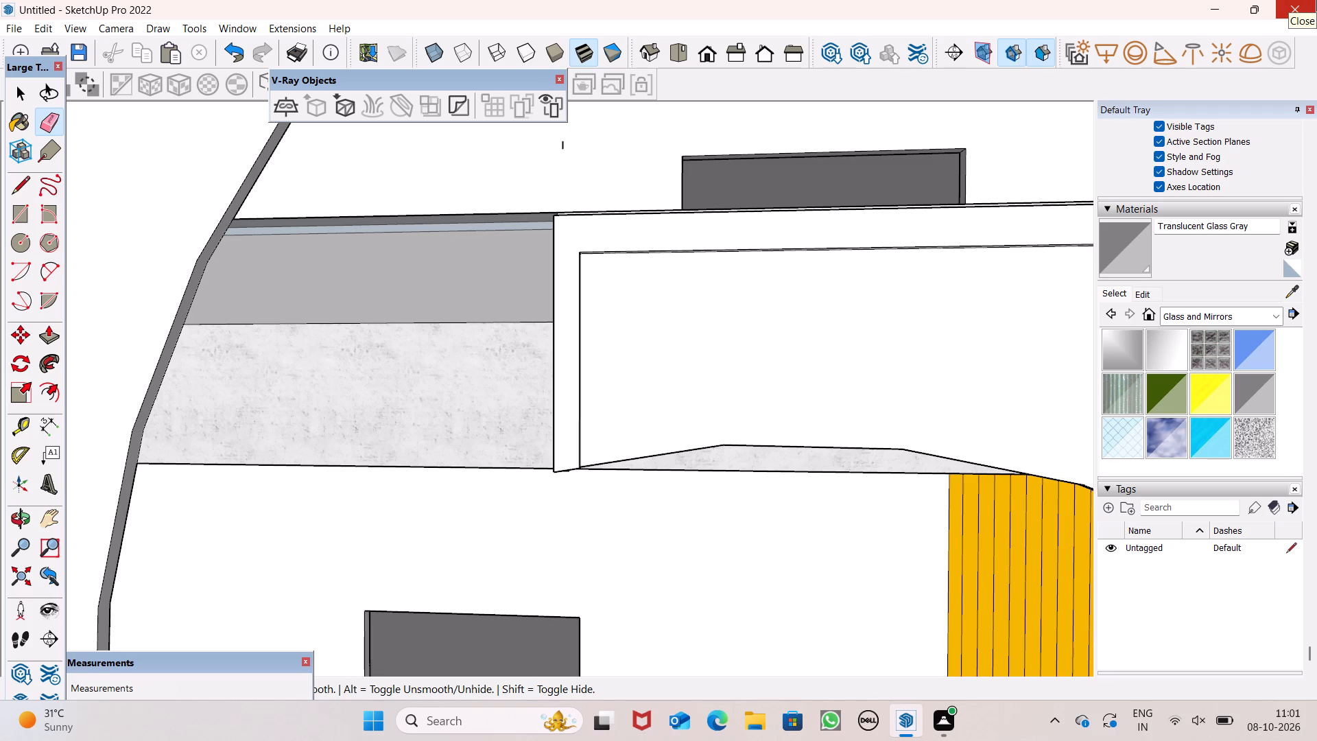
scroll(658, 393, "down", 1)
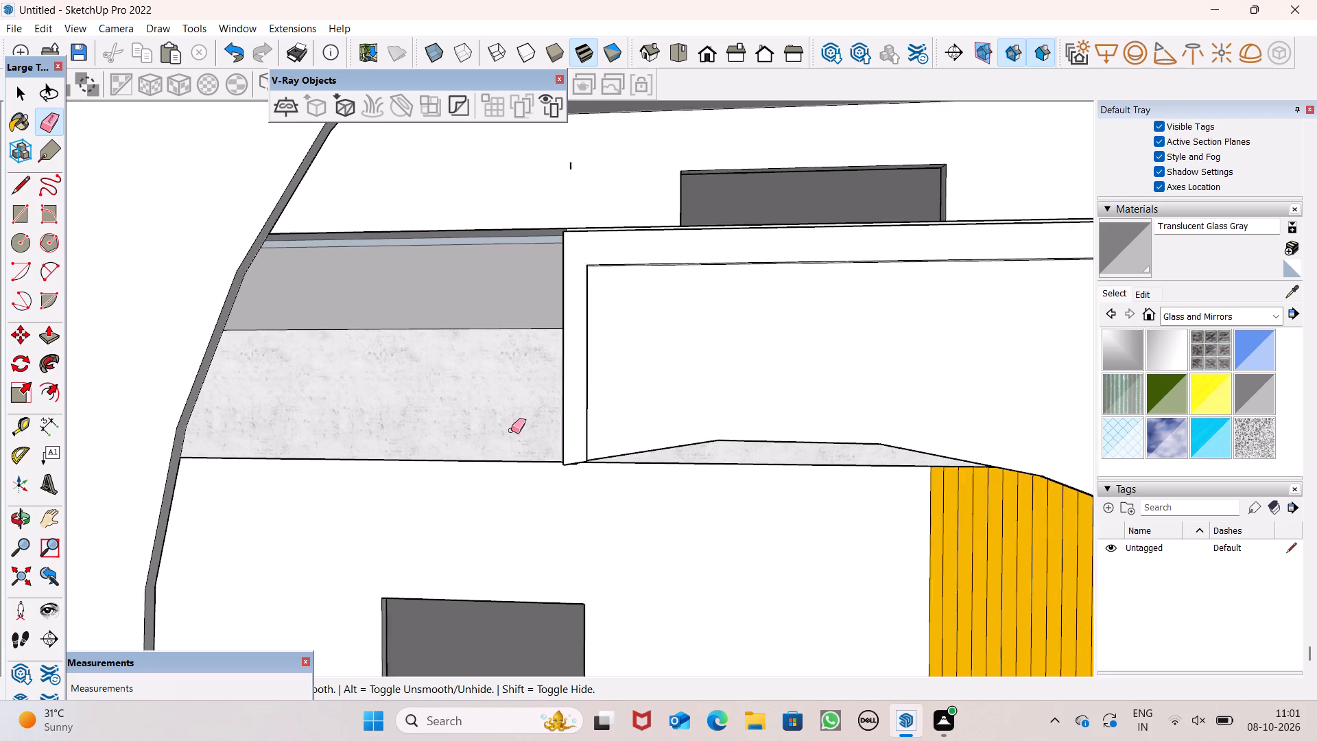
scroll(517, 494, "down", 3)
scroll(932, 585, "down", 7)
scroll(852, 456, "down", 1)
scroll(852, 456, "up", 1)
scroll(852, 456, "down", 5)
scroll(688, 351, "down", 2)
scroll(827, 487, "down", 4)
scroll(862, 468, "up", 7)
scroll(864, 307, "up", 3)
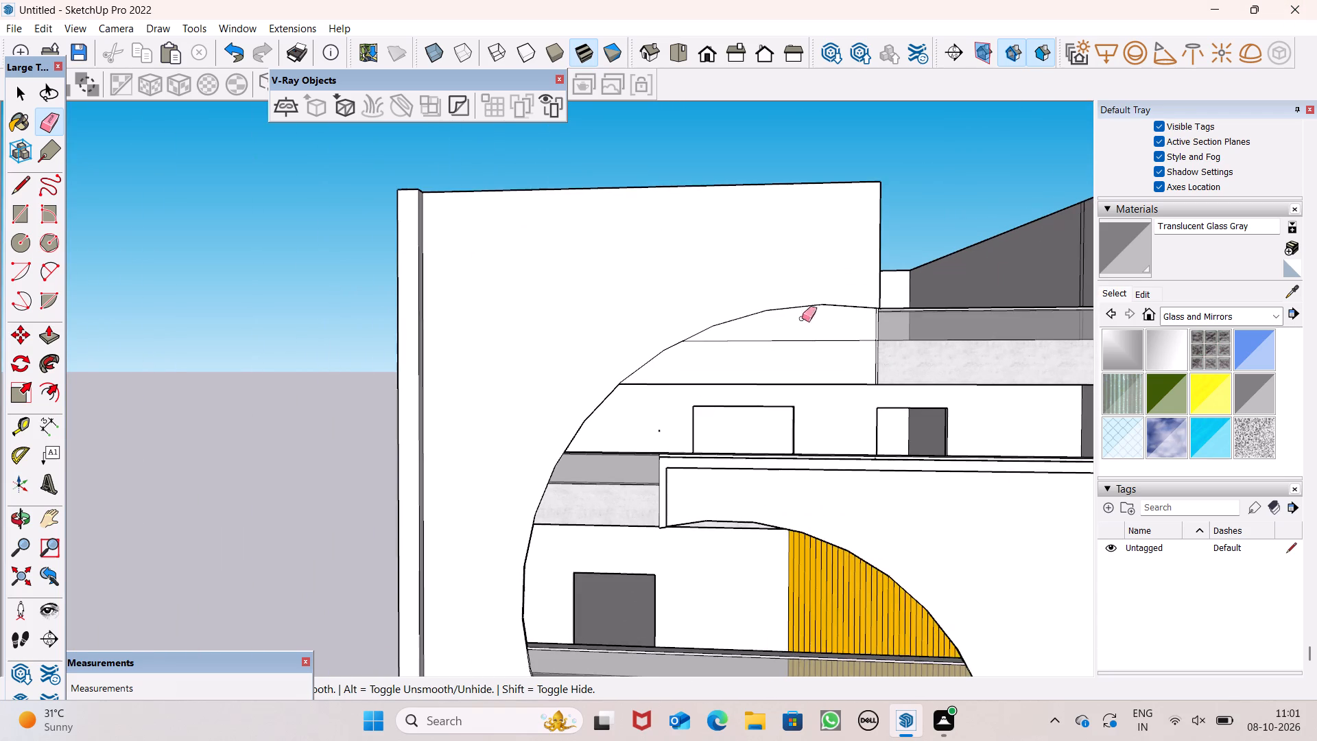
scroll(667, 405, "down", 3)
scroll(607, 444, "down", 9)
scroll(596, 448, "up", 1)
scroll(596, 451, "down", 1)
scroll(800, 736, "up", 6)
scroll(804, 593, "up", 4)
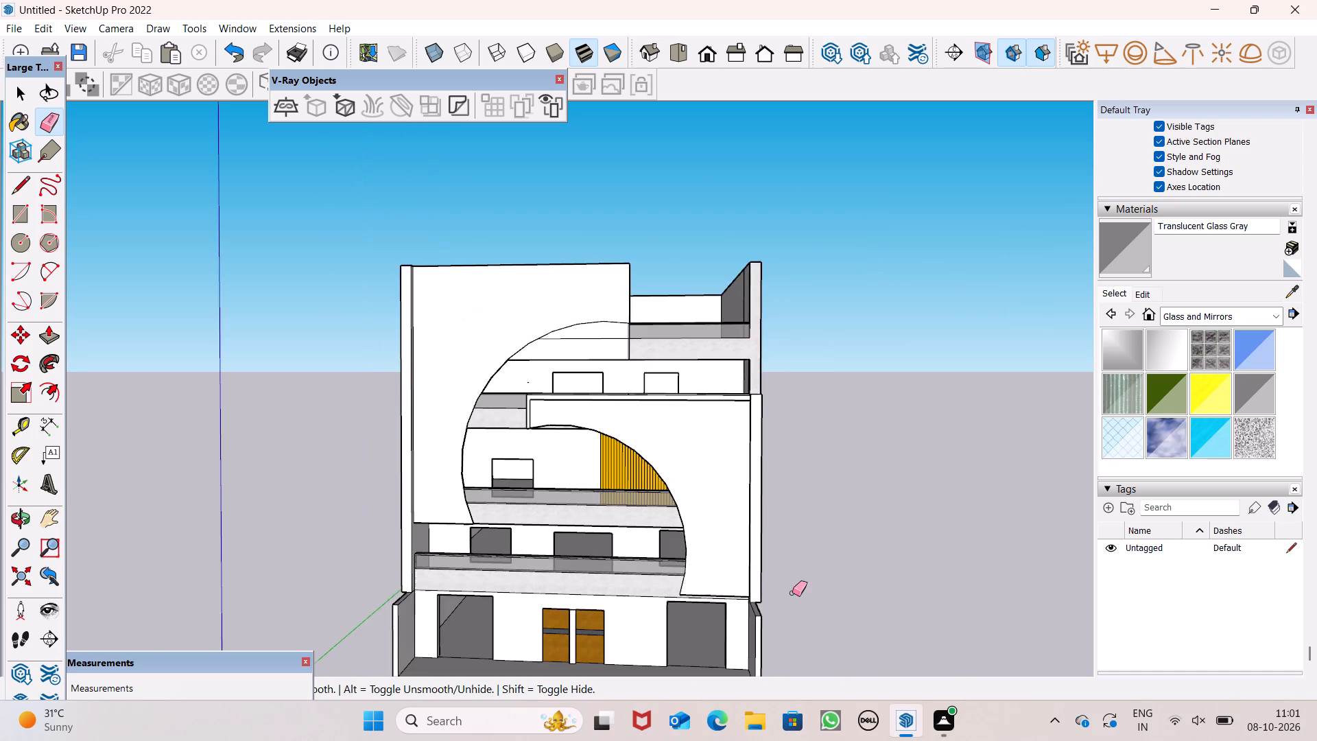
scroll(683, 591, "up", 2)
scroll(671, 602, "down", 1)
scroll(669, 609, "up", 3)
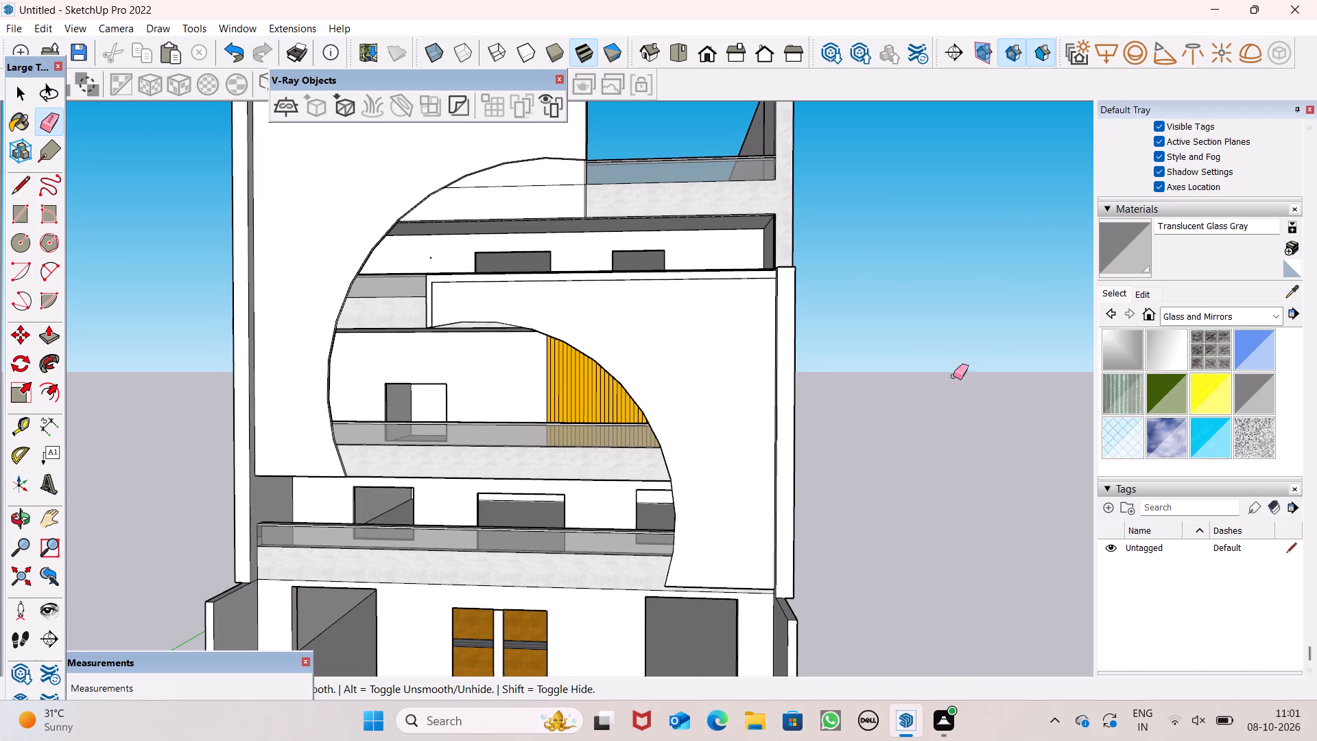
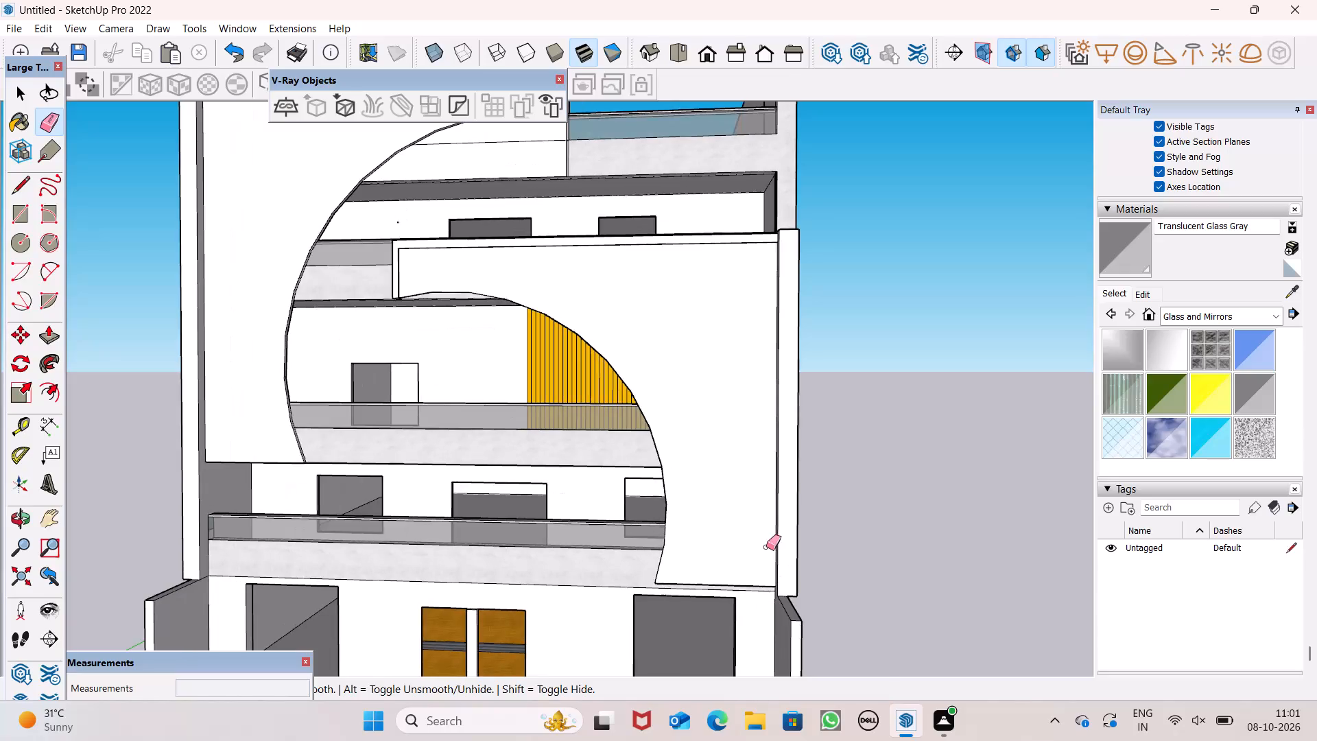
Draw a horizontal line about 9' 5 1/2" long just above the lower facade panel's bottom edge, from the curved opening to the side column.
scroll(697, 567, "up", 5)
middle_click_drag(740, 583, 814, 687)
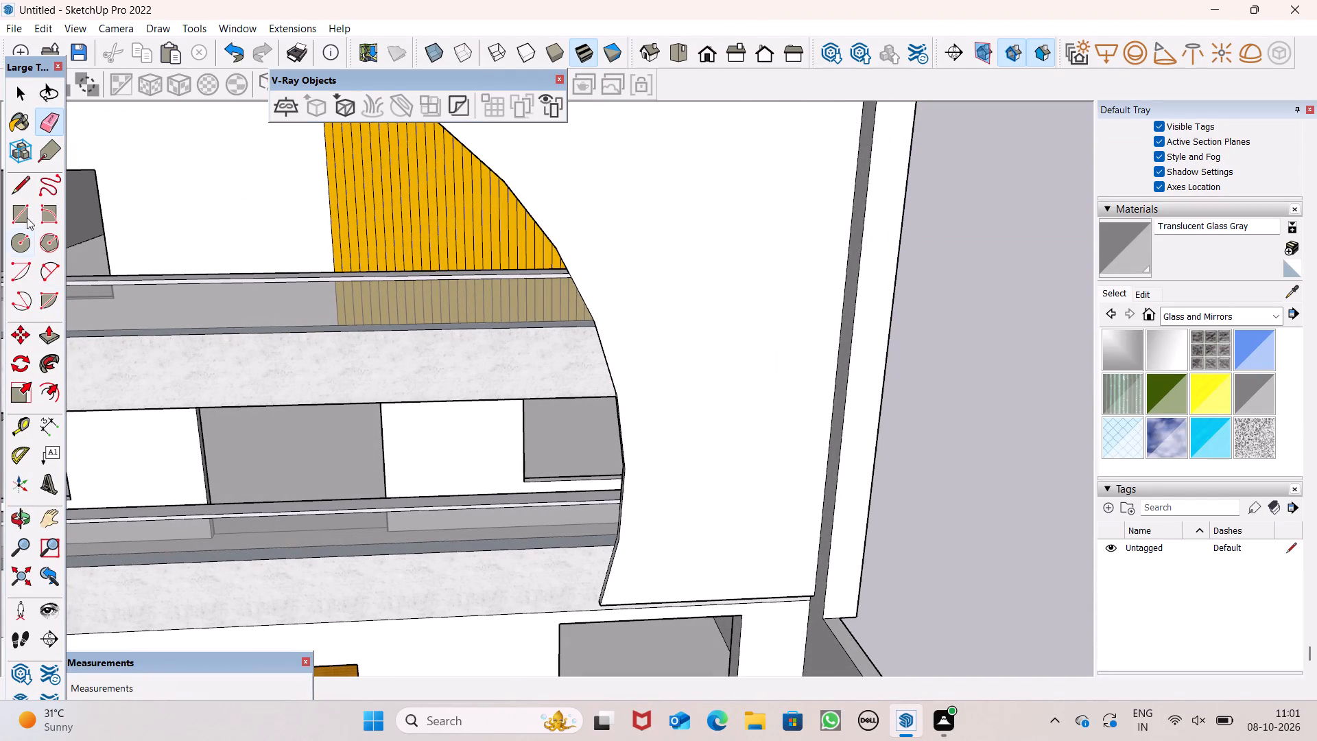
left_click(28, 189)
scroll(962, 740, "up", 7)
scroll(769, 580, "up", 5)
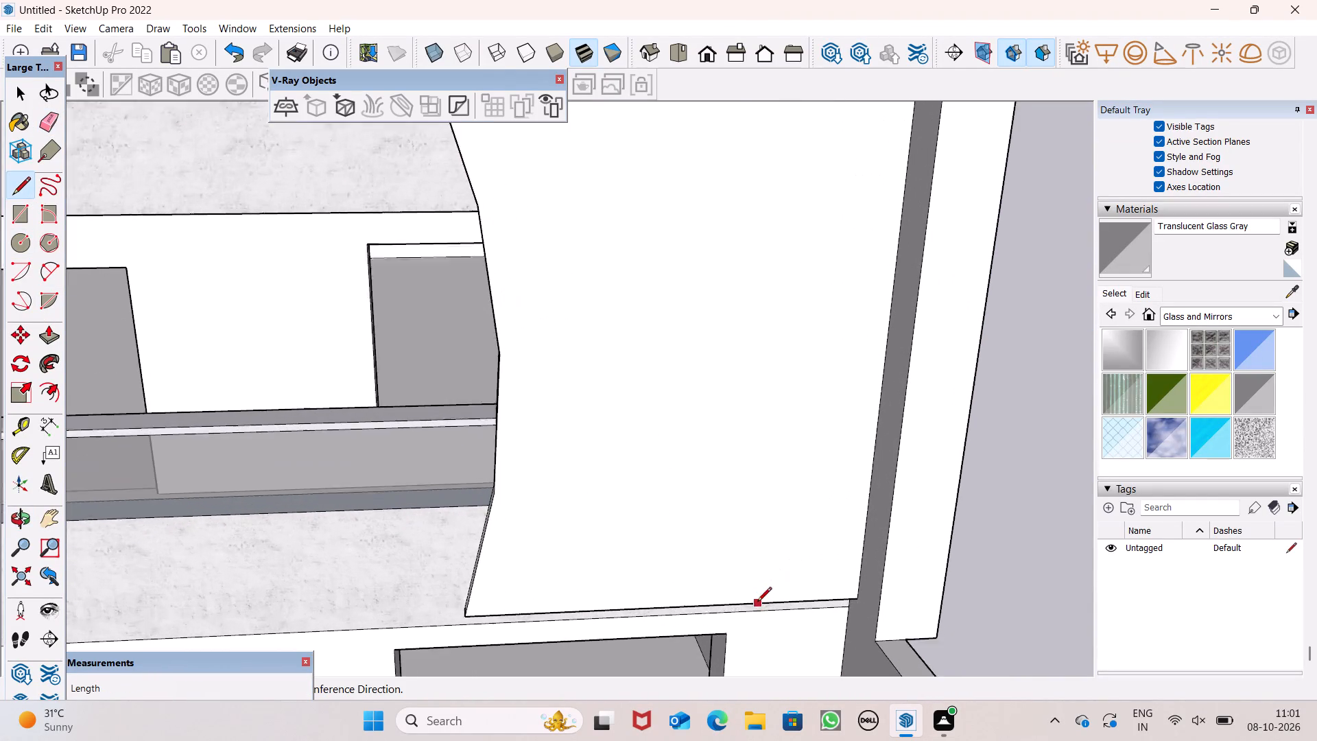
scroll(757, 602, "up", 2)
scroll(684, 605, "up", 3)
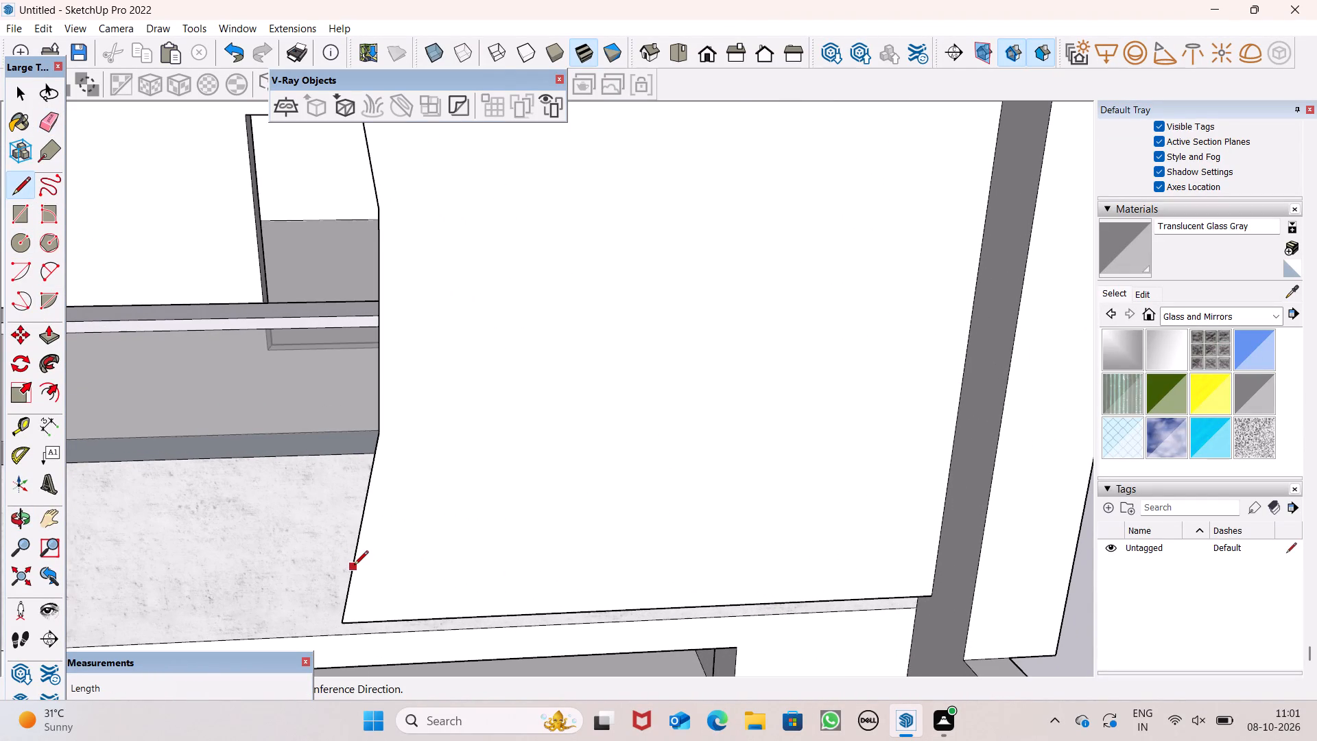
left_click(354, 566)
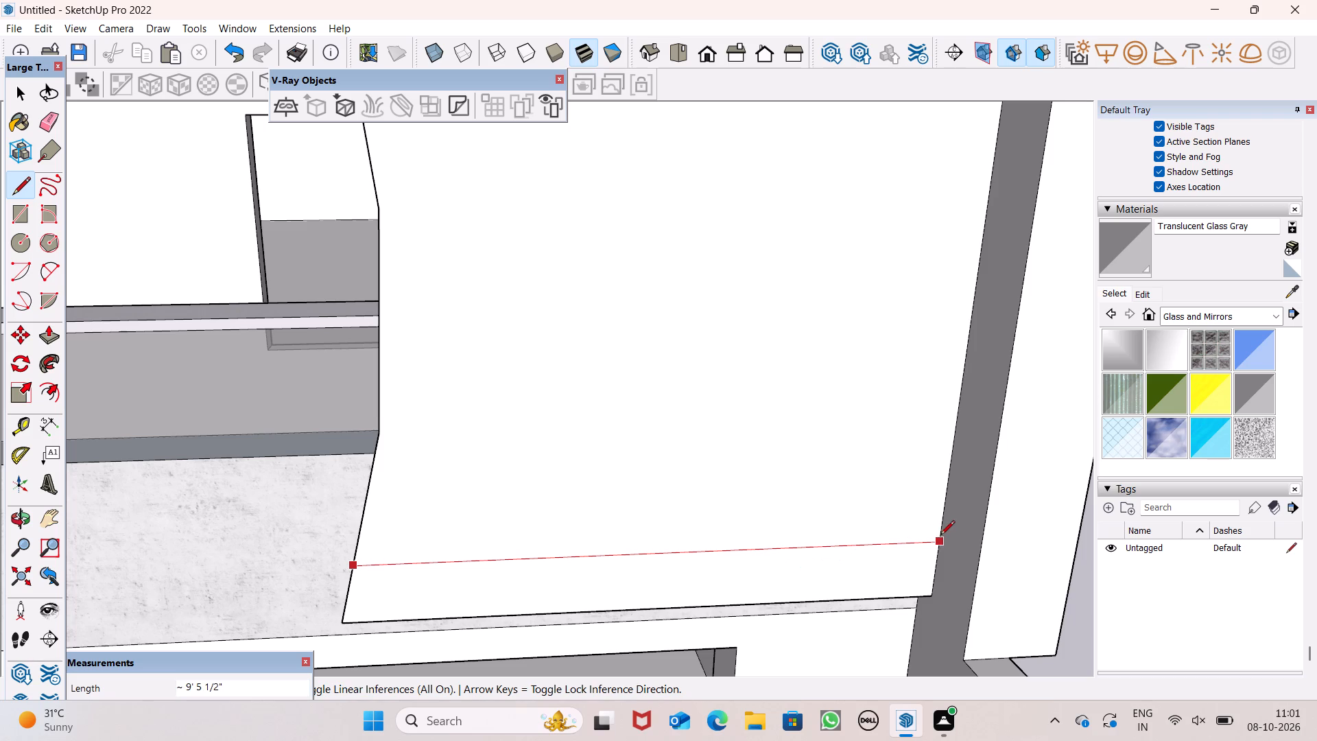
left_click(940, 536)
Push/Pull the narrow strip along the lower facade panel's bottom edge outward by 1' 1 11/16", flush with the side column.
scroll(831, 499, "down", 13)
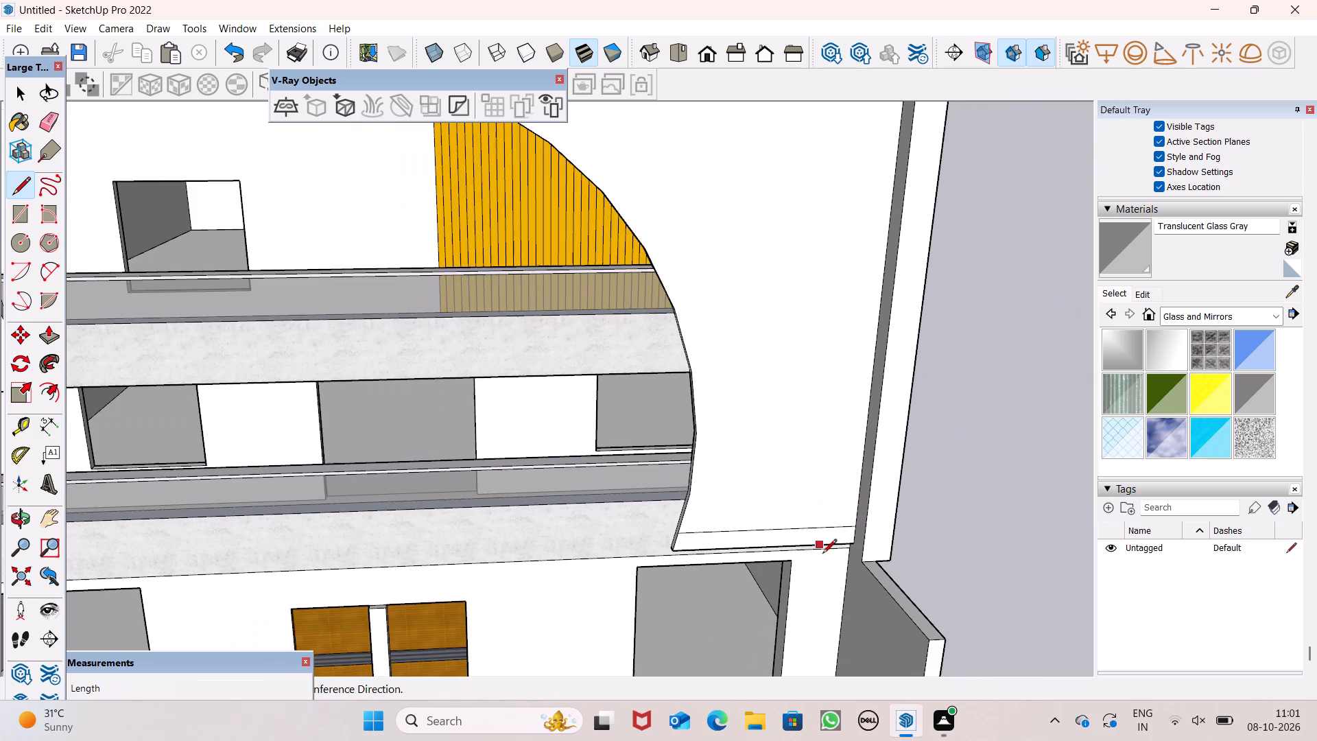
middle_click_drag(859, 613, 1003, 600)
scroll(936, 528, "down", 2)
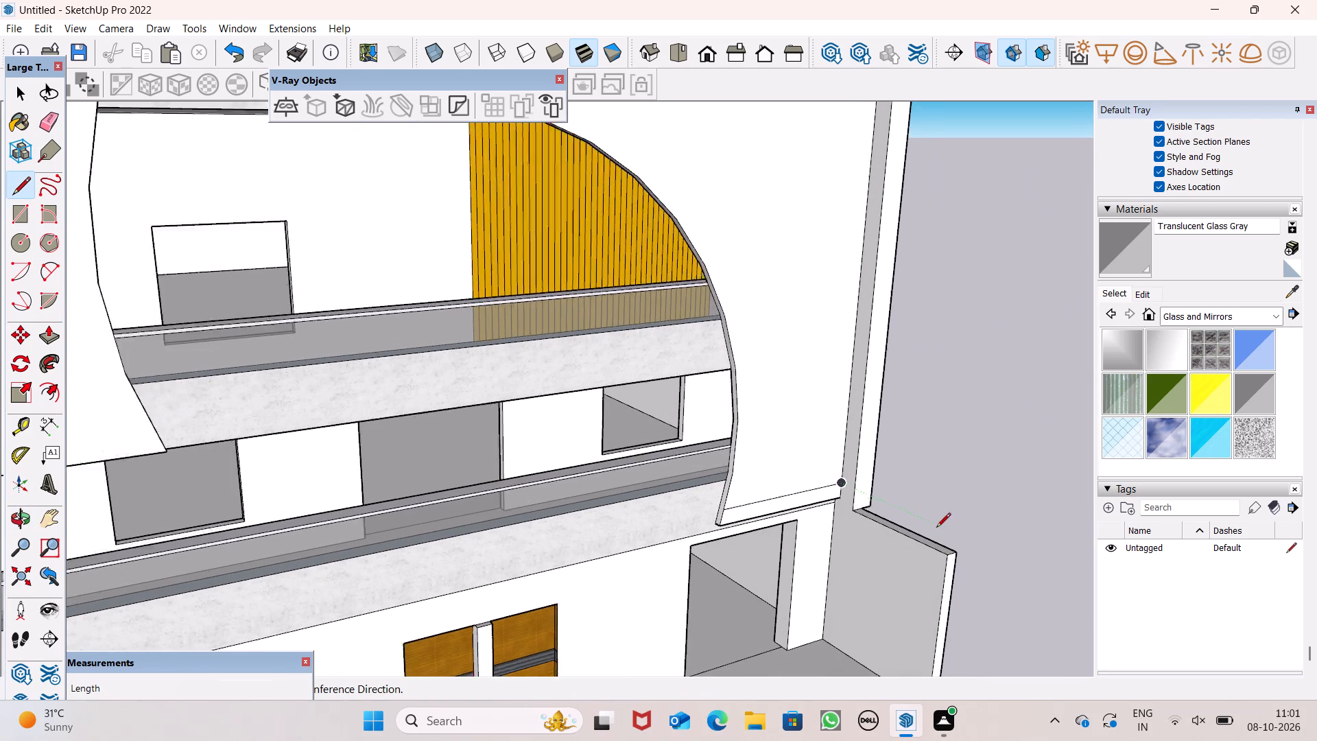
scroll(936, 528, "down", 1)
scroll(859, 508, "up", 1)
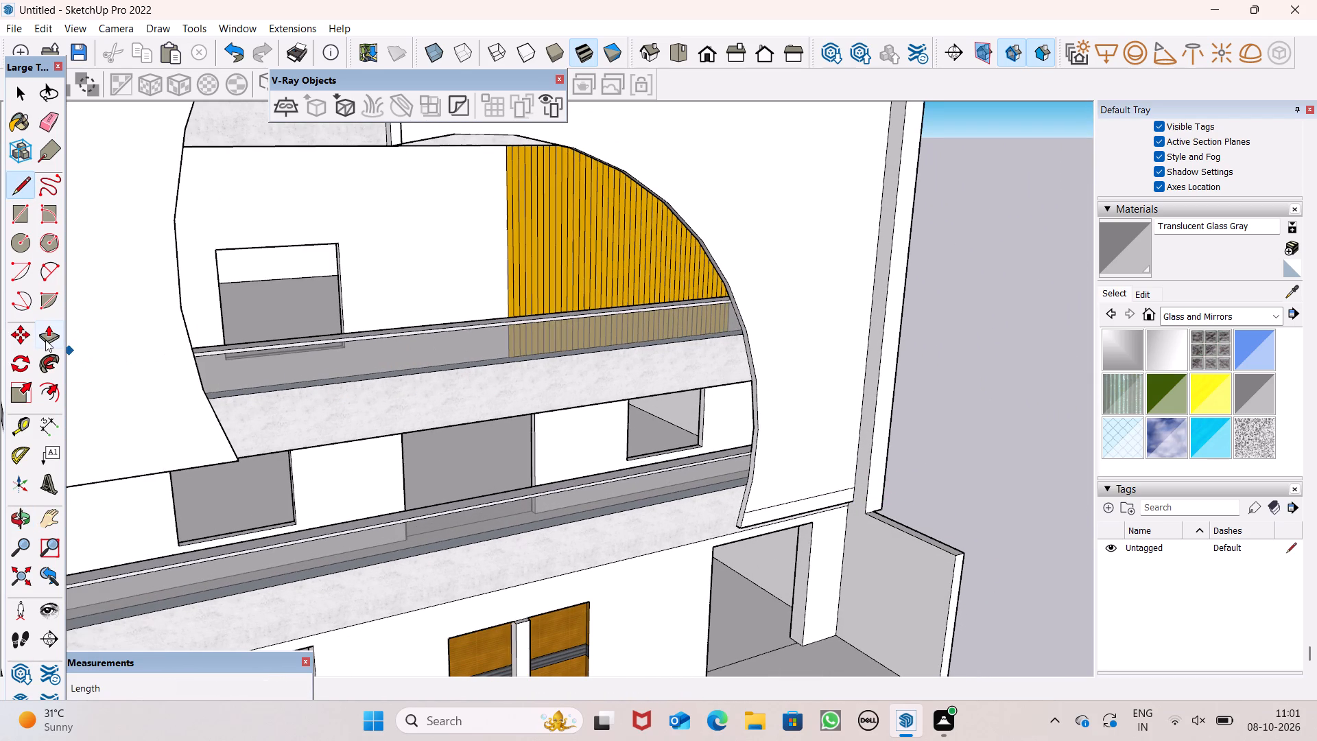
left_click(45, 338)
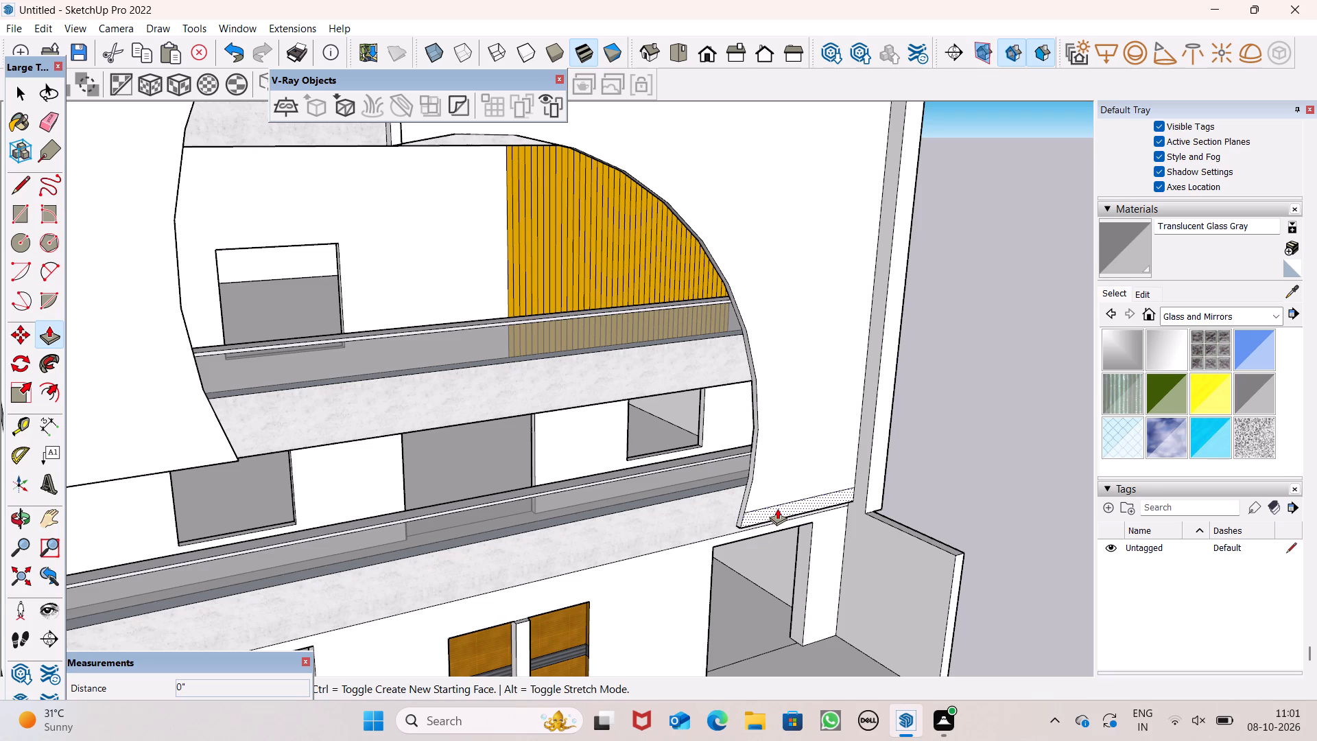
left_click_drag(777, 508, 815, 520)
Push/Pull the lower facade panel's raised top and left border outward by another 10 11/16", flush with the side column.
scroll(792, 495, "down", 6)
middle_click_drag(899, 530, 778, 539)
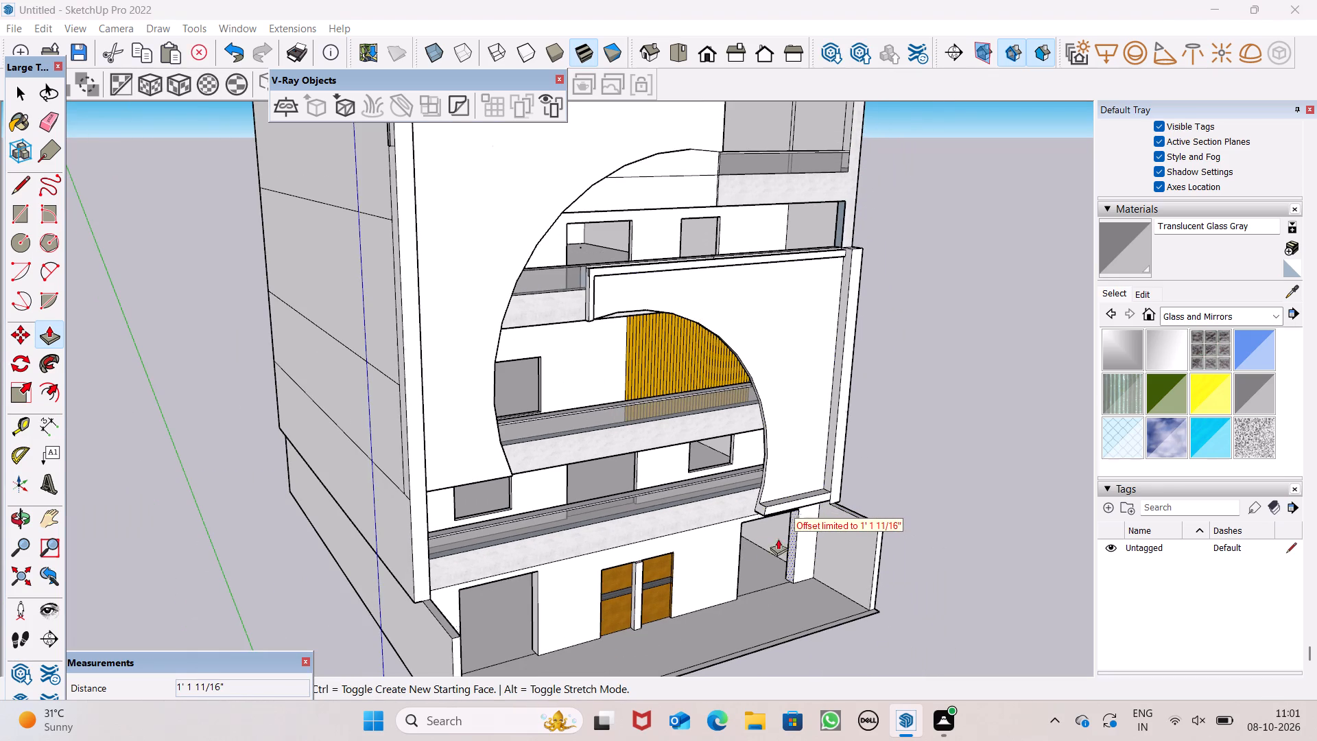
middle_click_drag(778, 539, 759, 541)
scroll(979, 320, "up", 3)
scroll(947, 296, "down", 1)
scroll(943, 296, "up", 2)
scroll(799, 109, "up", 8)
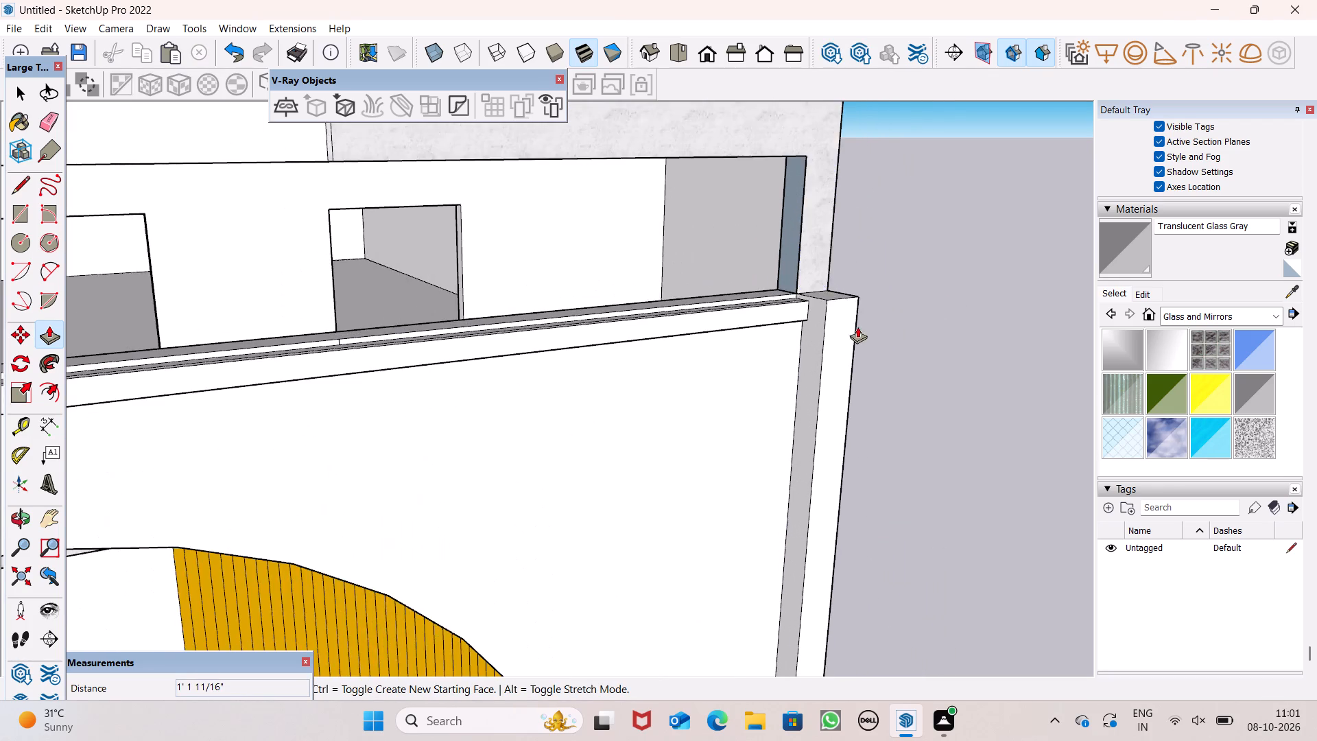
scroll(857, 327, "up", 1)
middle_click_drag(857, 328, 834, 444)
scroll(833, 412, "up", 7)
left_click_drag(768, 298, 794, 306)
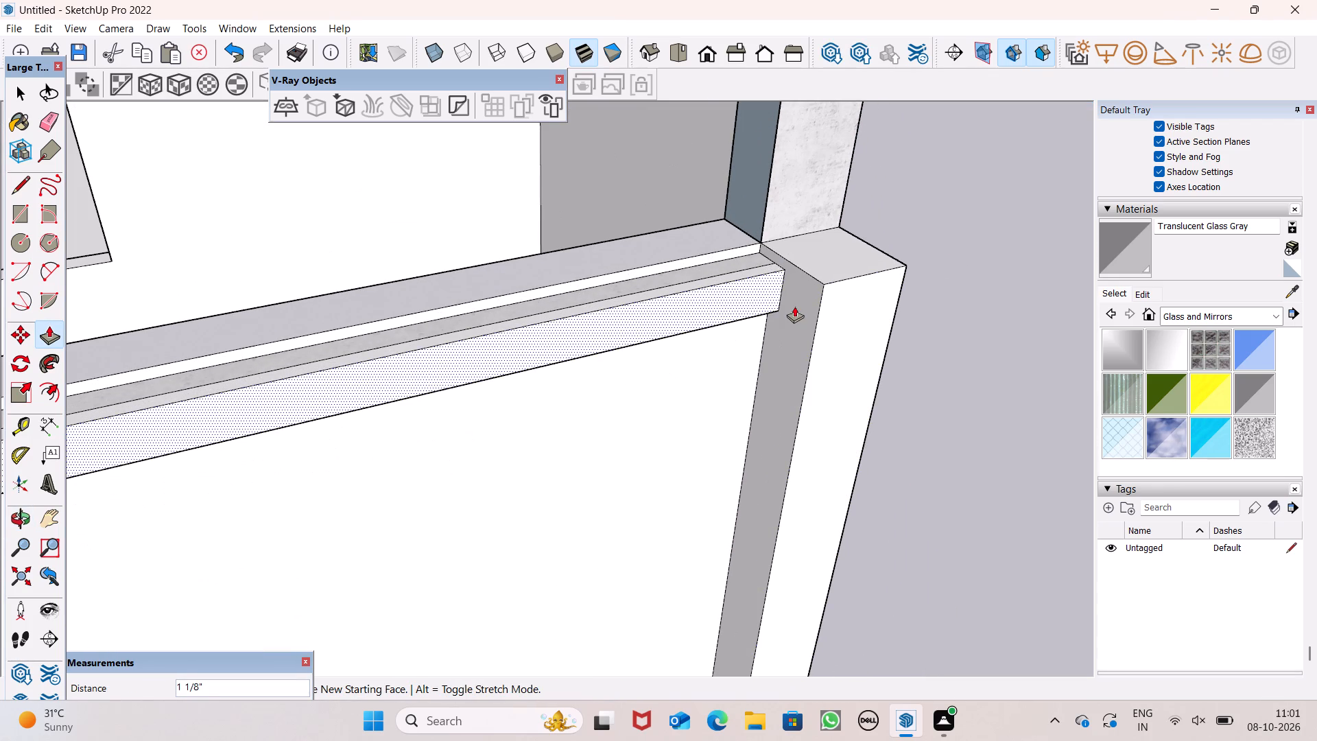
left_click_drag(794, 306, 825, 308)
Erase the short edge between the bottom strip and the side column at the lower facade panel's lower-right corner.
scroll(828, 243, "down", 5)
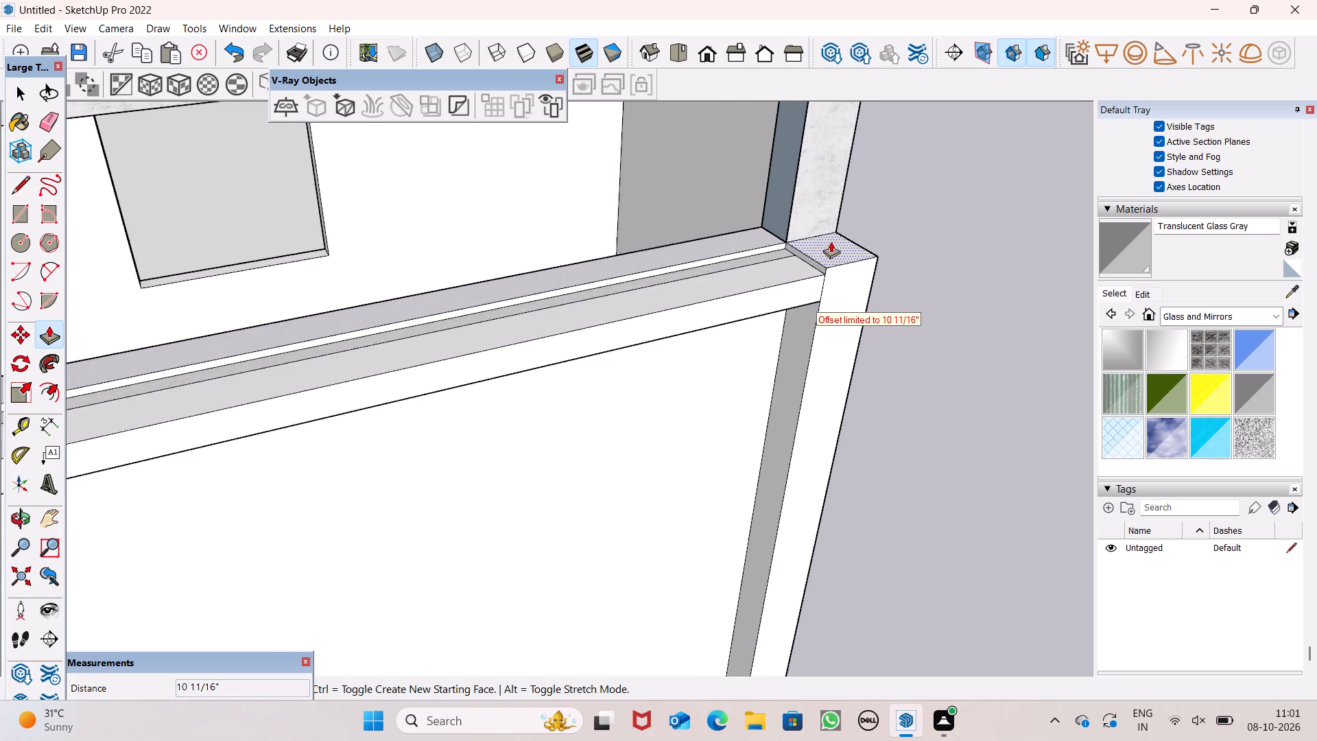
scroll(853, 228, "down", 2)
scroll(853, 228, "up", 1)
scroll(853, 227, "down", 1)
scroll(896, 279, "down", 1)
scroll(917, 207, "down", 9)
middle_click_drag(798, 303, 803, 300)
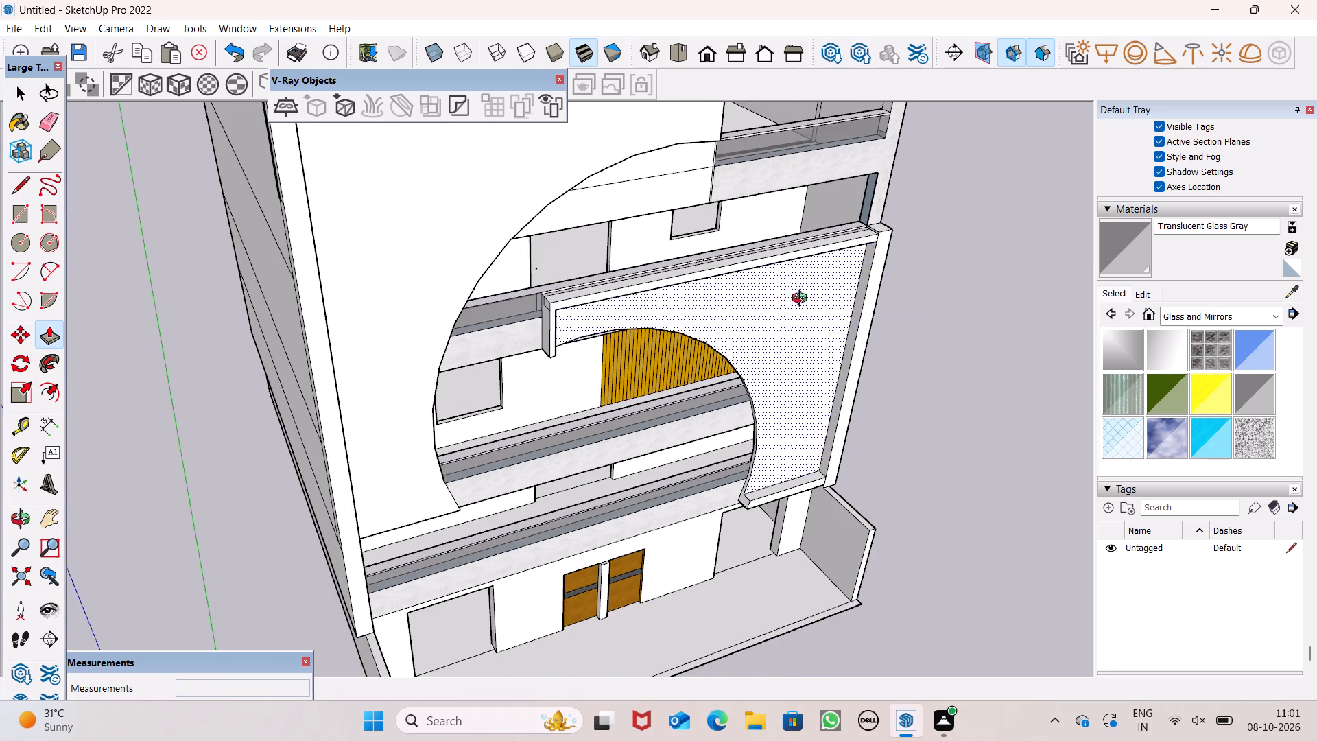
middle_click_drag(803, 300, 702, 182)
scroll(555, 250, "up", 6)
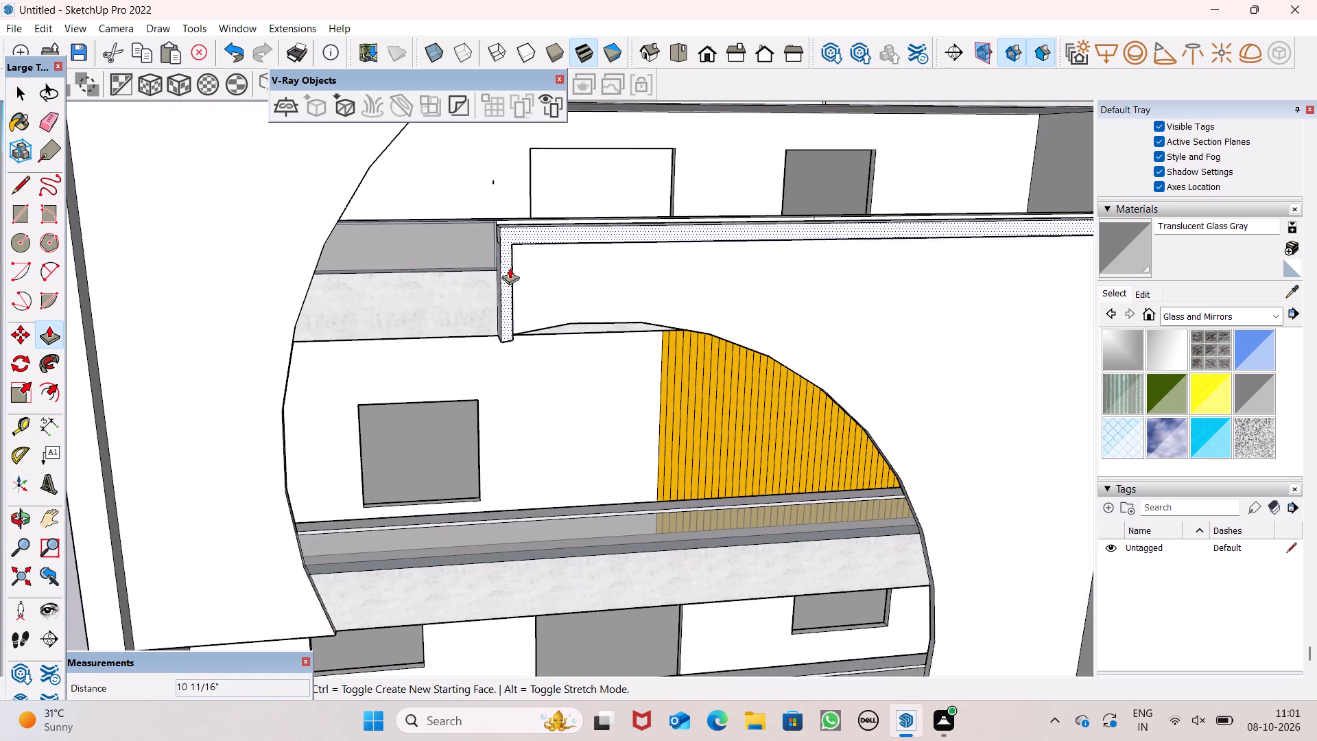
scroll(531, 242, "down", 8)
scroll(809, 552, "up", 2)
scroll(835, 547, "down", 1)
scroll(850, 549, "up", 6)
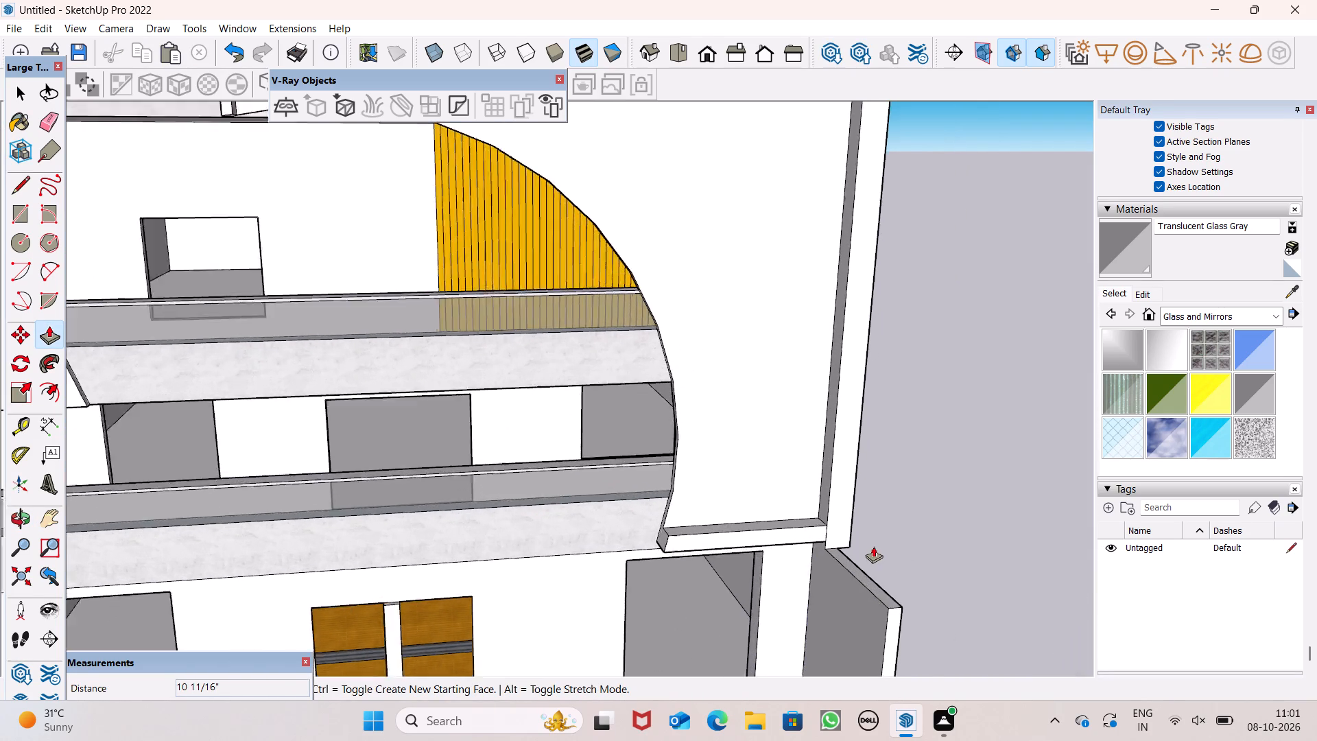
scroll(873, 546, "up", 4)
left_click(55, 127)
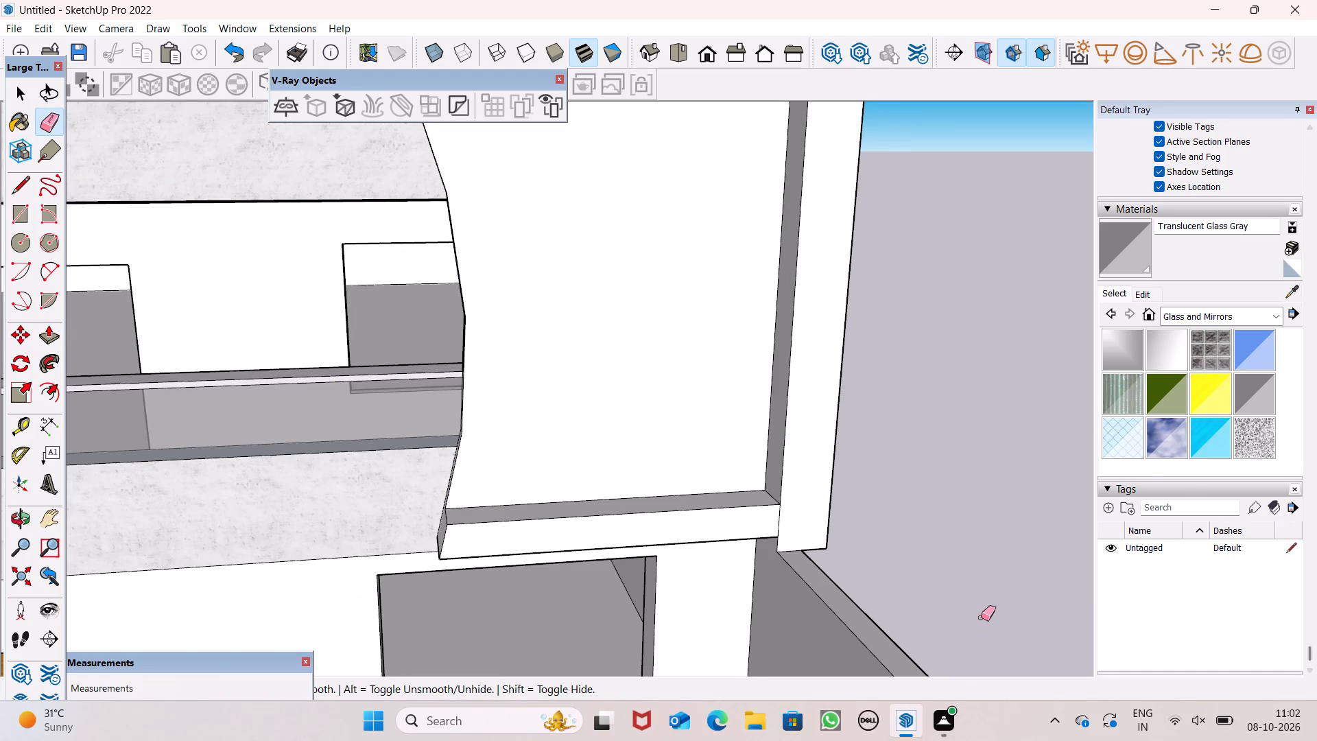
scroll(971, 615, "up", 5)
scroll(772, 536, "up", 5)
left_click_drag(767, 524, 757, 526)
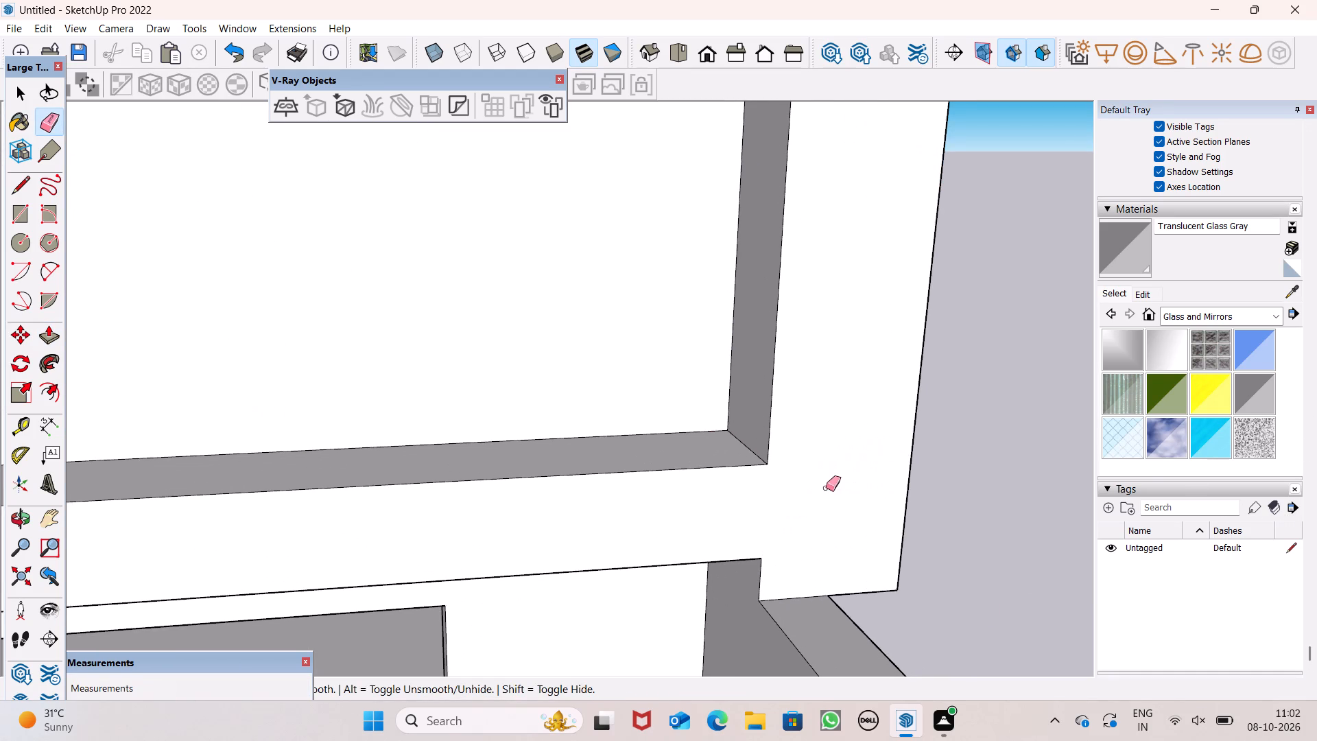
Erase the two leftover edges on the outer side face at the top-left end of the lower panel's border.
scroll(857, 503, "down", 1)
scroll(907, 443, "down", 11)
scroll(879, 480, "up", 1)
scroll(875, 492, "down", 3)
middle_click_drag(860, 508, 675, 524)
scroll(676, 524, "up", 1)
scroll(837, 419, "down", 2)
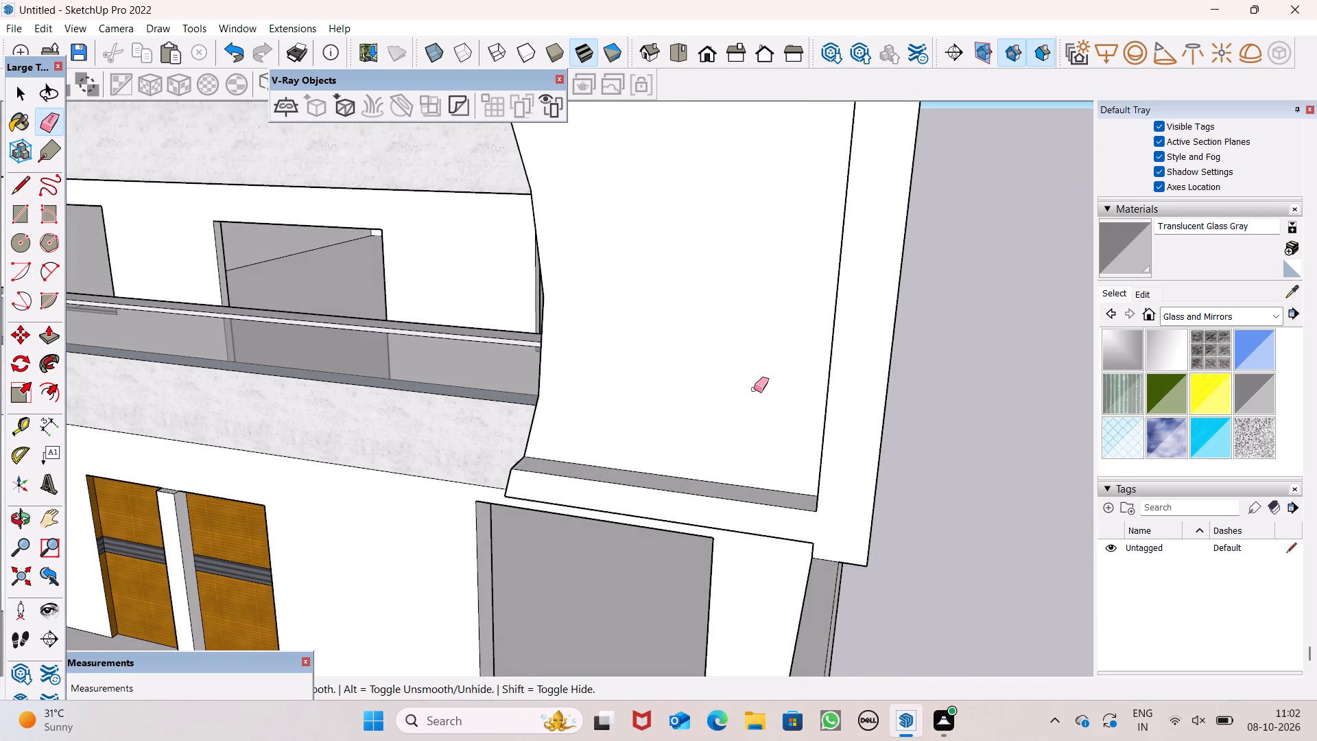
scroll(760, 412, "down", 2)
middle_click_drag(784, 476, 1302, 478)
scroll(661, 351, "down", 5)
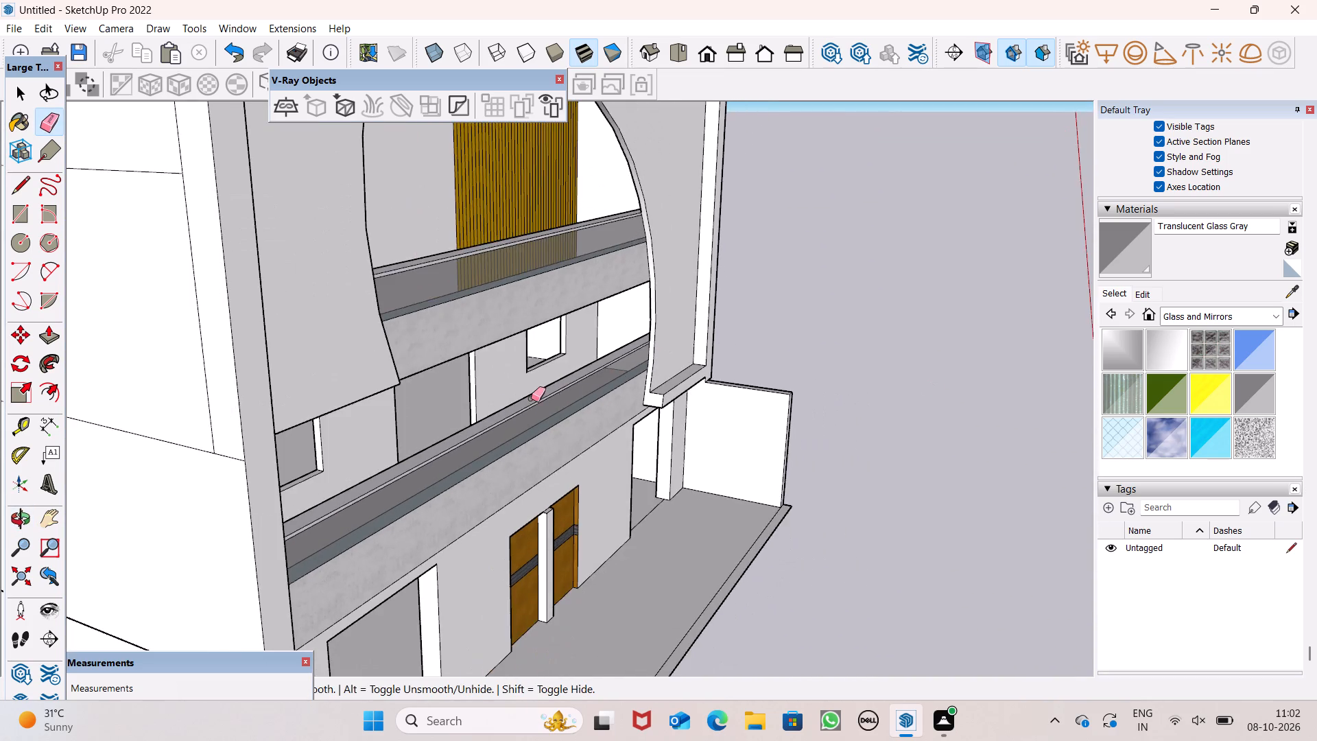
scroll(525, 402, "down", 7)
middle_click_drag(658, 422, 632, 550)
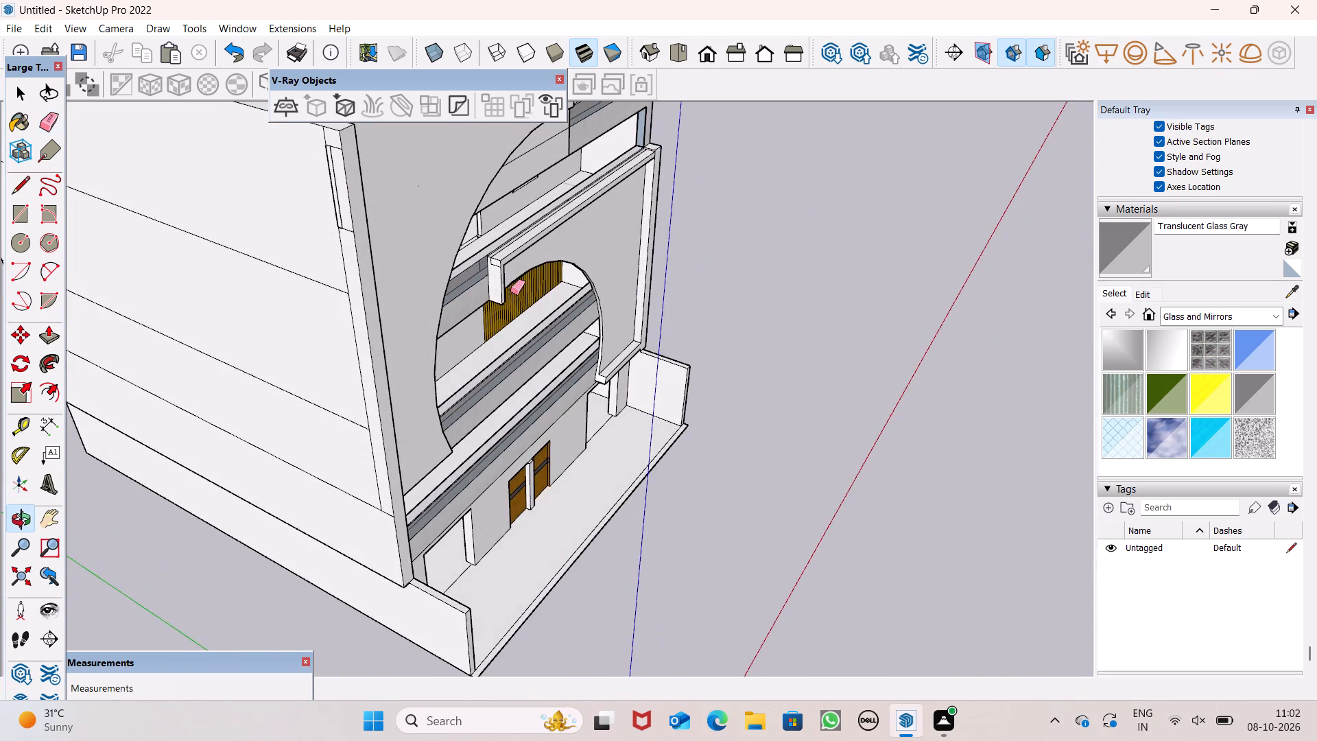
scroll(510, 292, "up", 1)
scroll(510, 287, "down", 1)
scroll(512, 284, "up", 5)
scroll(487, 228, "up", 13)
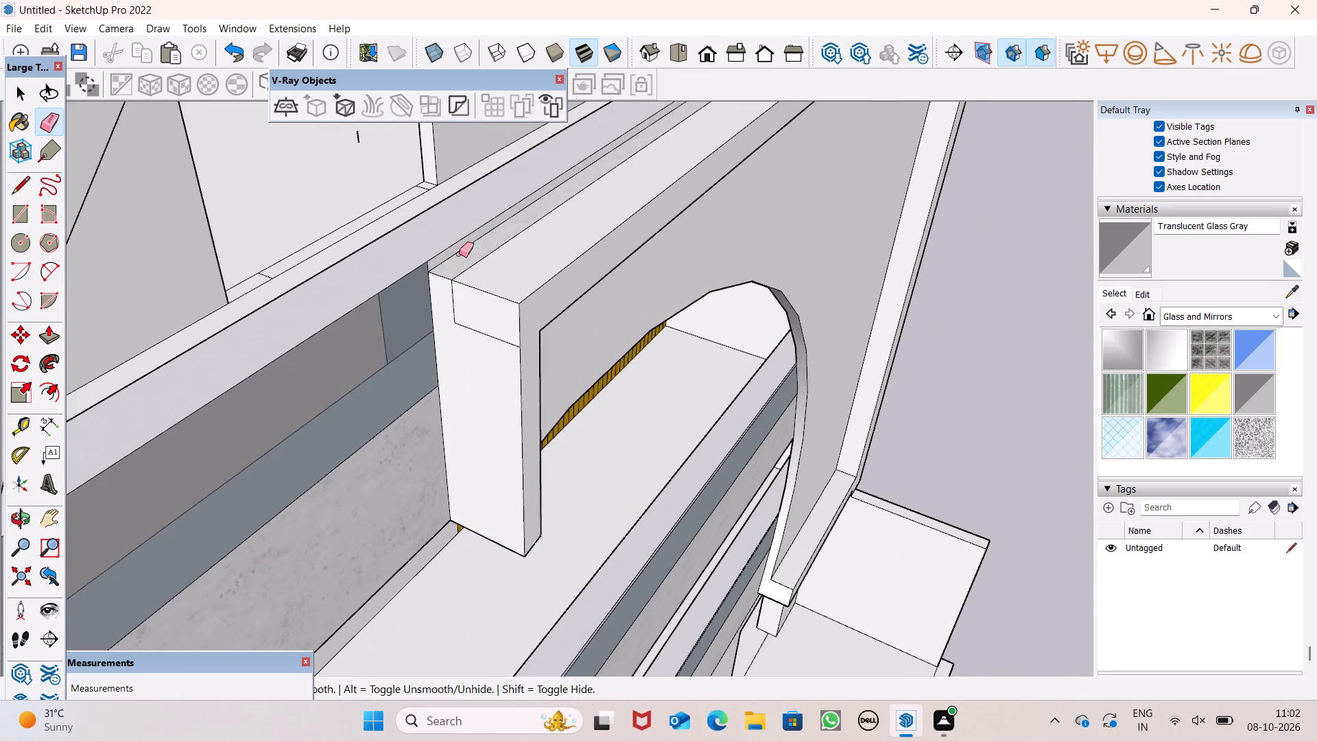
scroll(459, 254, "up", 1)
scroll(444, 332, "down", 1)
scroll(444, 337, "up", 1)
left_click_drag(482, 340, 463, 357)
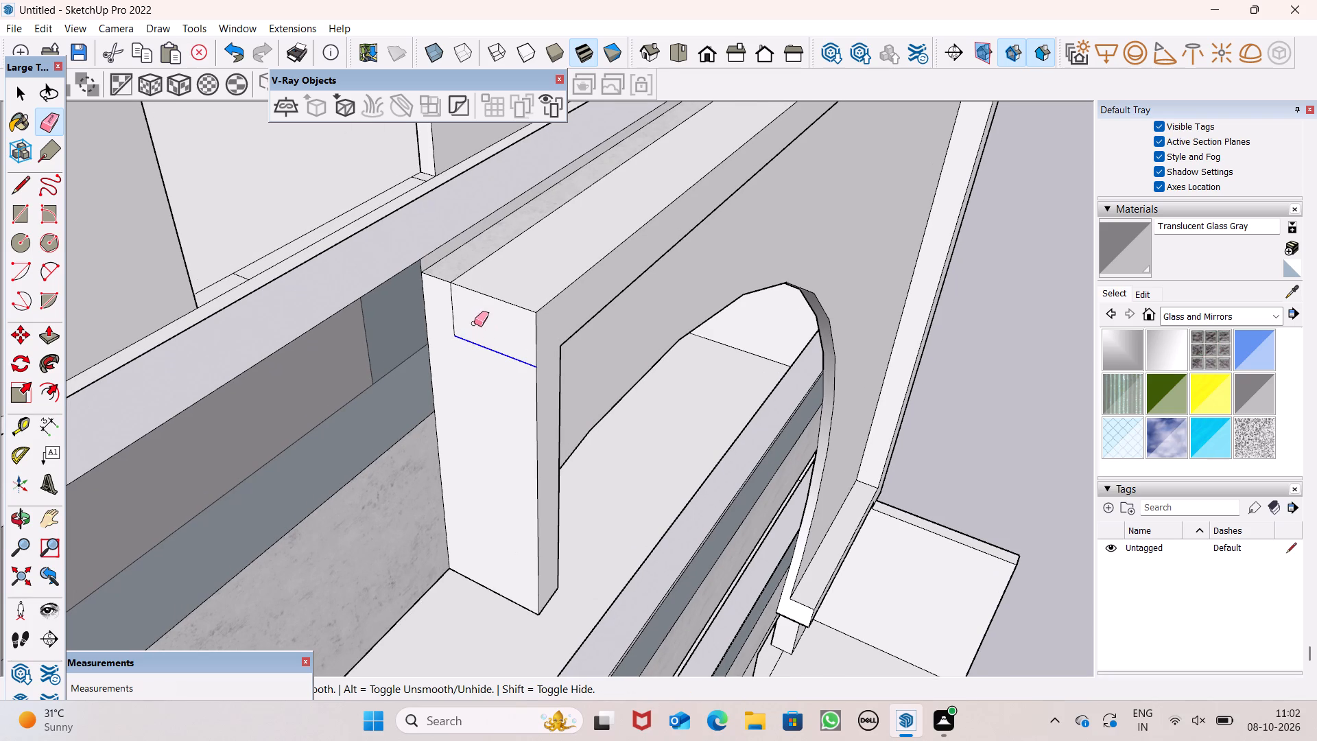
left_click_drag(466, 317, 448, 316)
Draw a vertical line about 8' long beside the upper facade panel's right edge, from the curved opening up to the top edge.
scroll(500, 318, "down", 5)
scroll(525, 268, "down", 7)
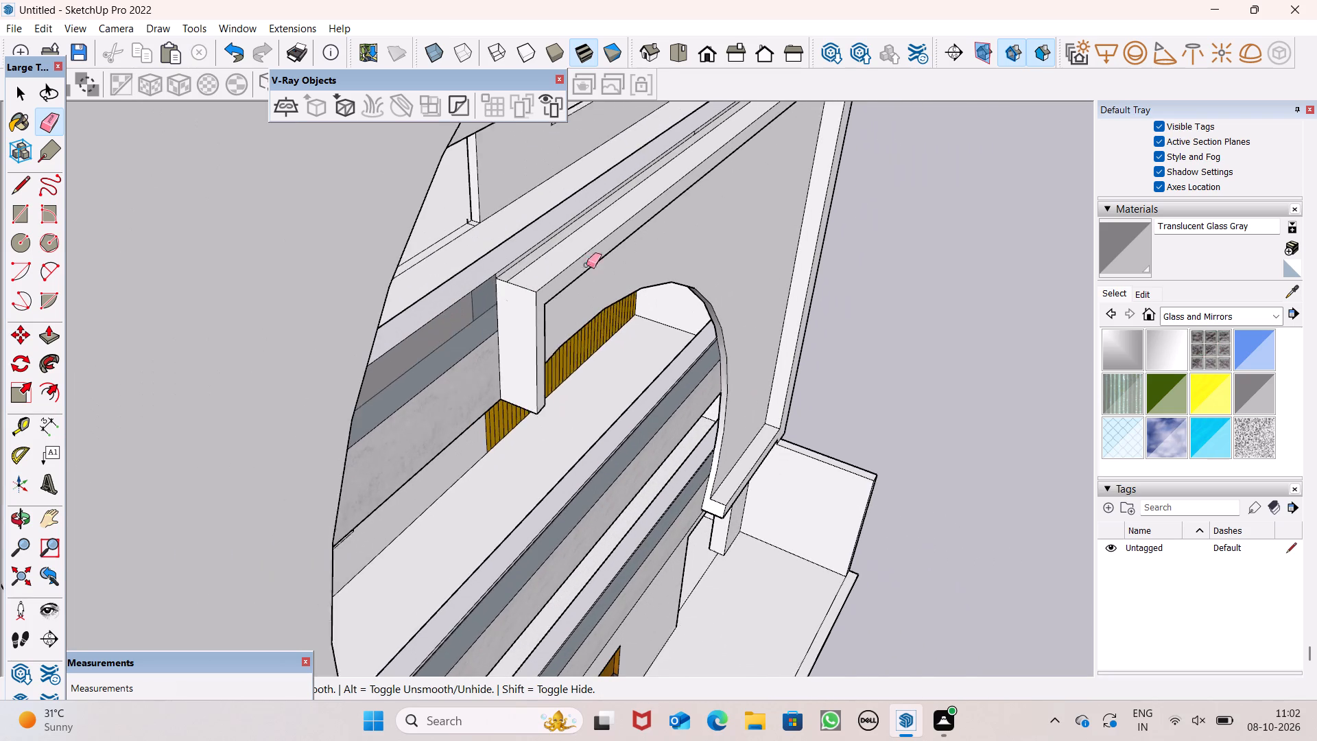
scroll(586, 265, "down", 1)
scroll(650, 266, "down", 8)
middle_click_drag(720, 360, 571, 181)
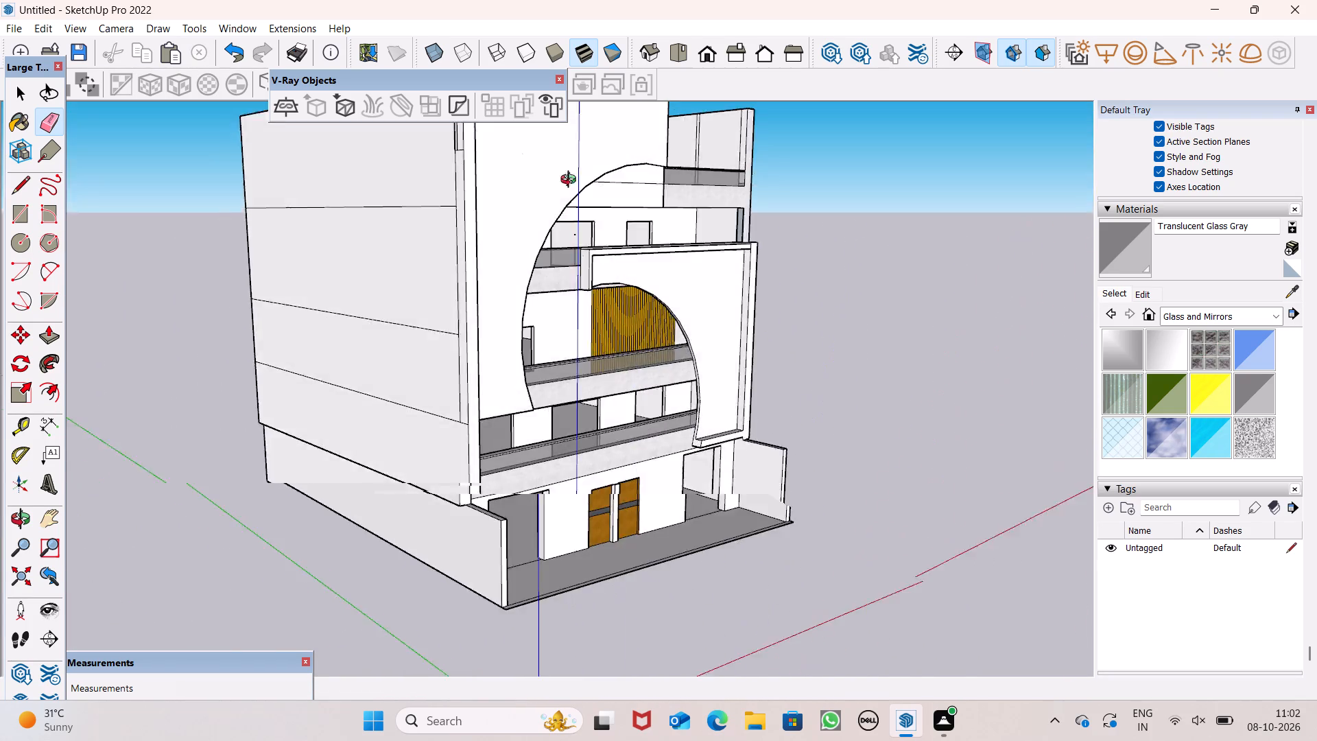
middle_click_drag(571, 181, 399, 315)
scroll(450, 343, "down", 3)
scroll(520, 297, "up", 6)
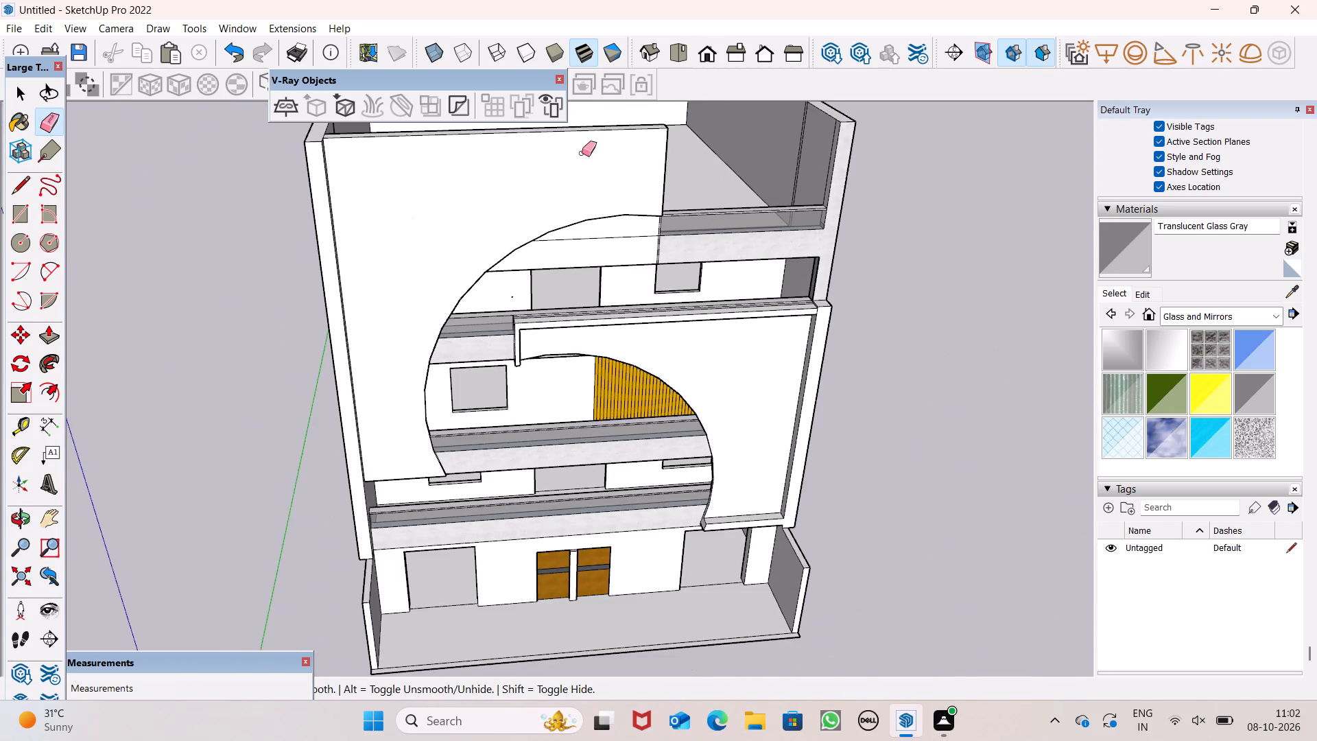
scroll(562, 259, "down", 6)
scroll(679, 190, "up", 6)
scroll(587, 176, "up", 4)
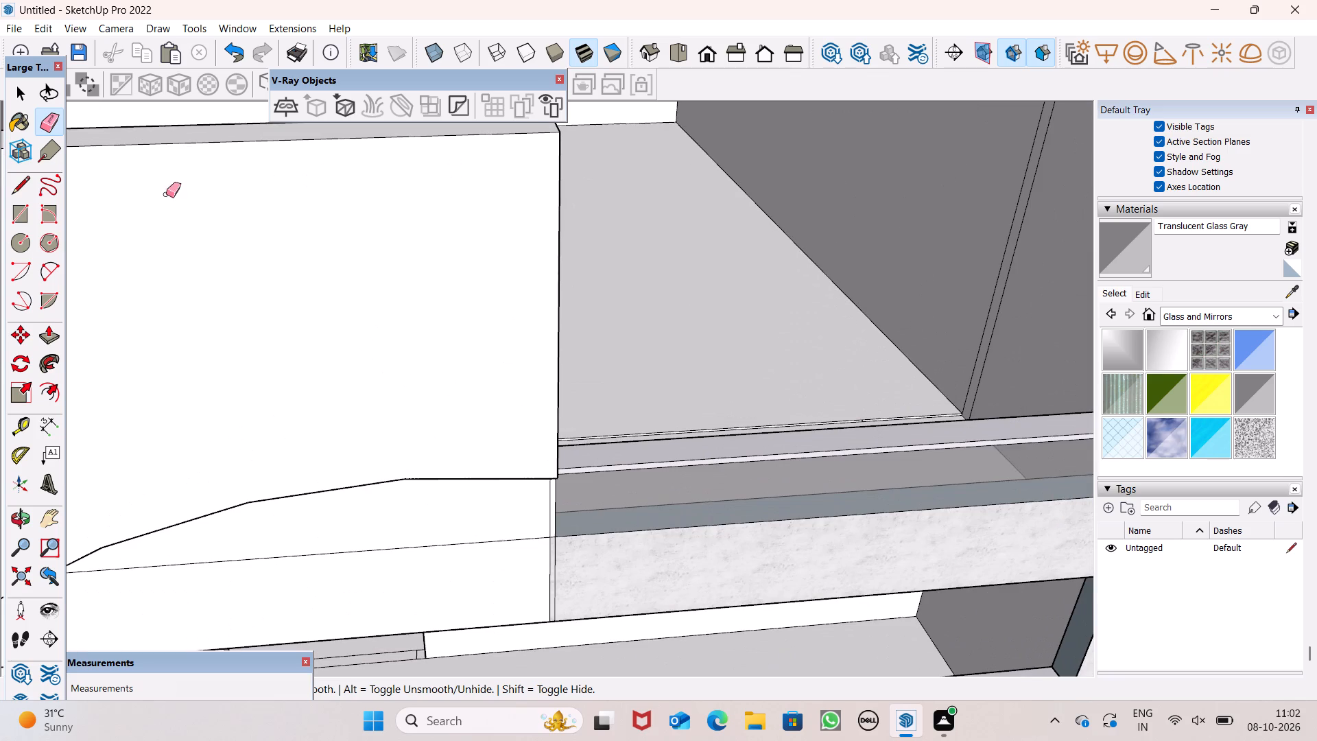
left_click(20, 181)
scroll(620, 392, "down", 2)
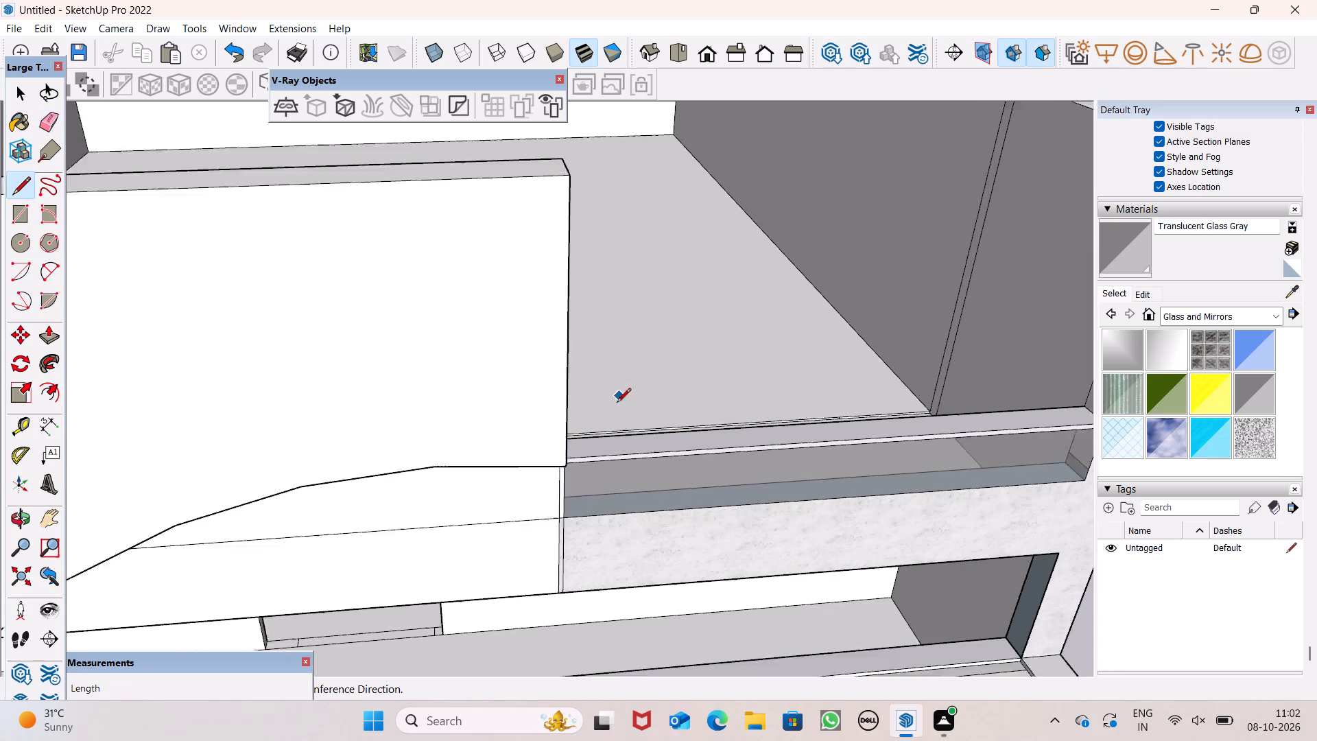
scroll(617, 403, "down", 4)
scroll(565, 437, "up", 7)
scroll(572, 443, "down", 6)
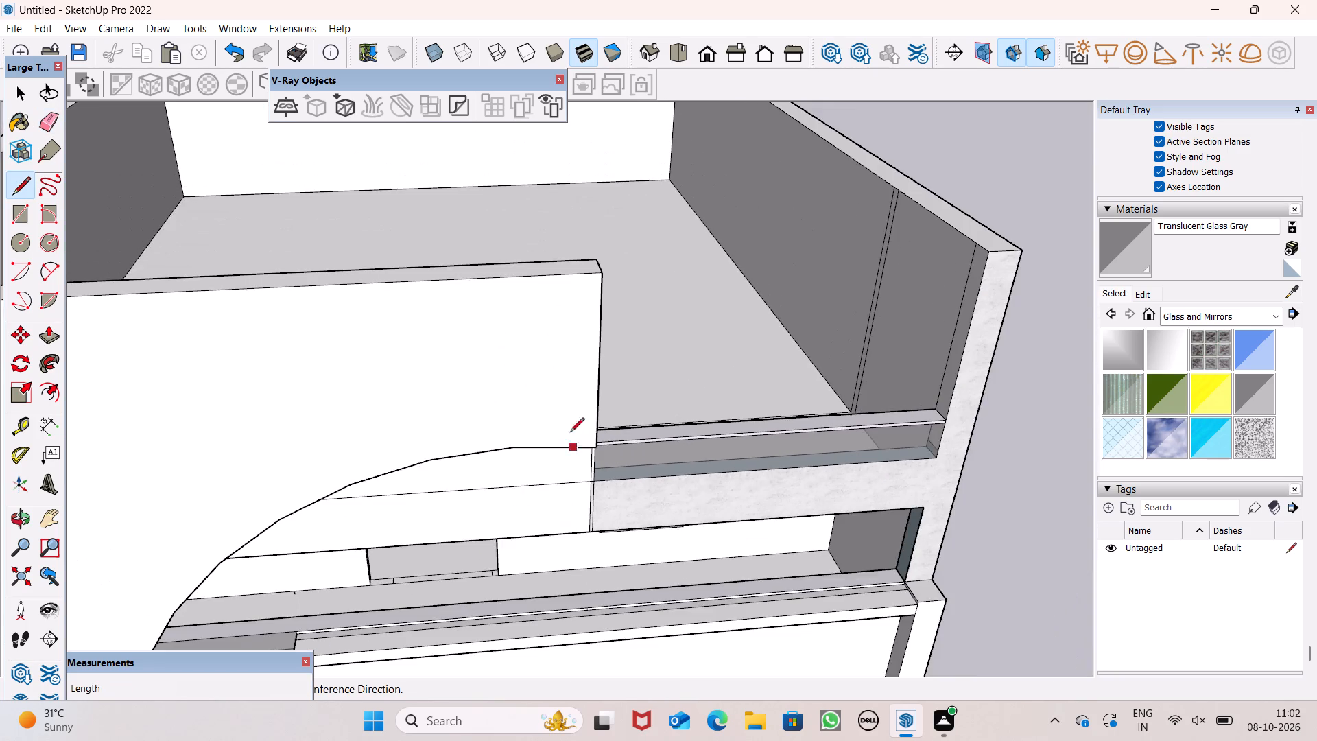
scroll(615, 242, "up", 6)
scroll(597, 327, "down", 5)
scroll(573, 462, "down", 3)
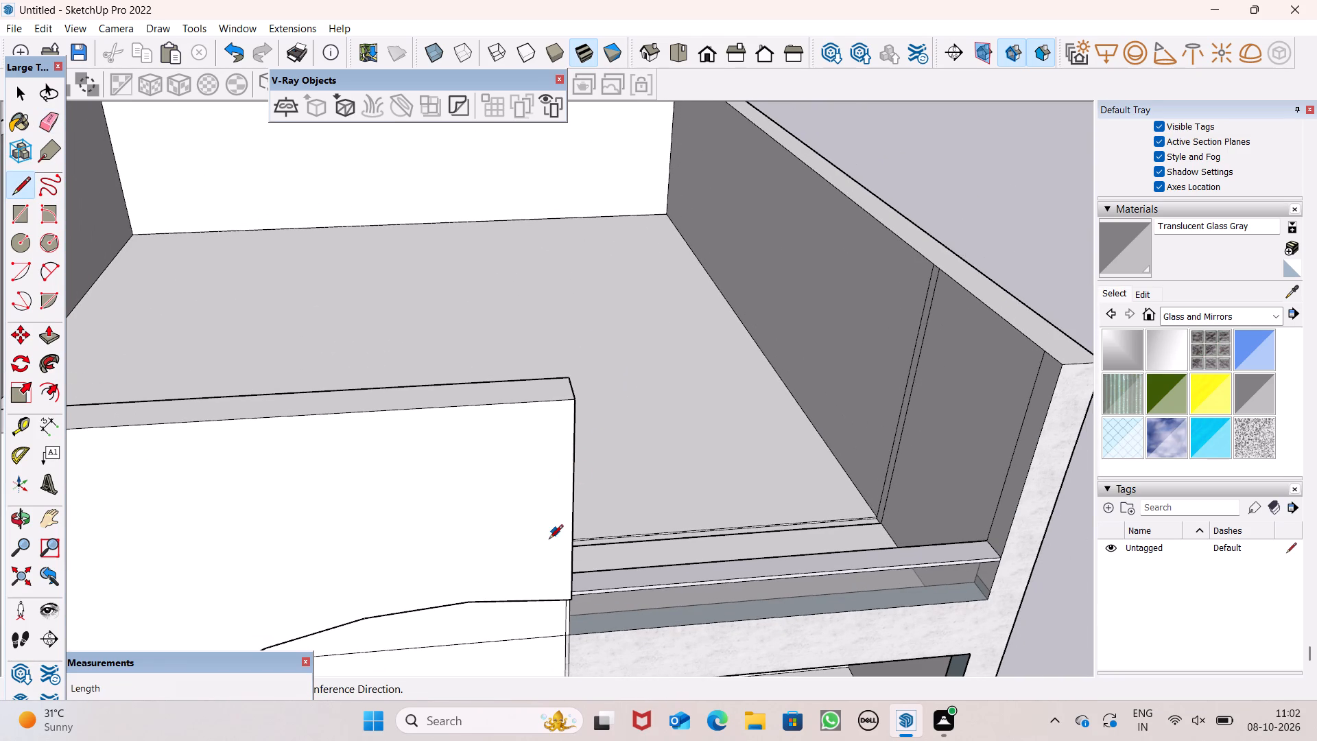
left_click(543, 598)
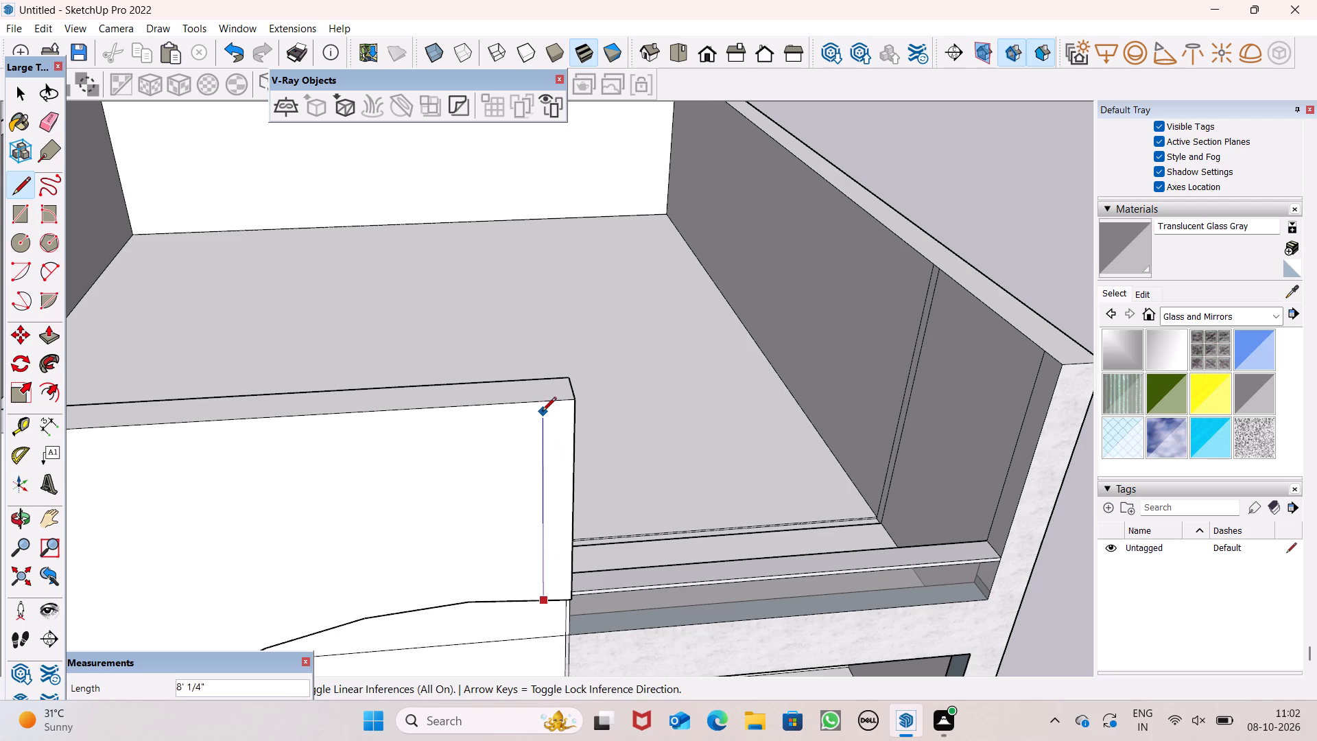
left_click(541, 400)
Draw a horizontal line about 31' 7 1/16" long just below the upper facade panel's top edge, across its full width.
scroll(769, 298, "down", 2)
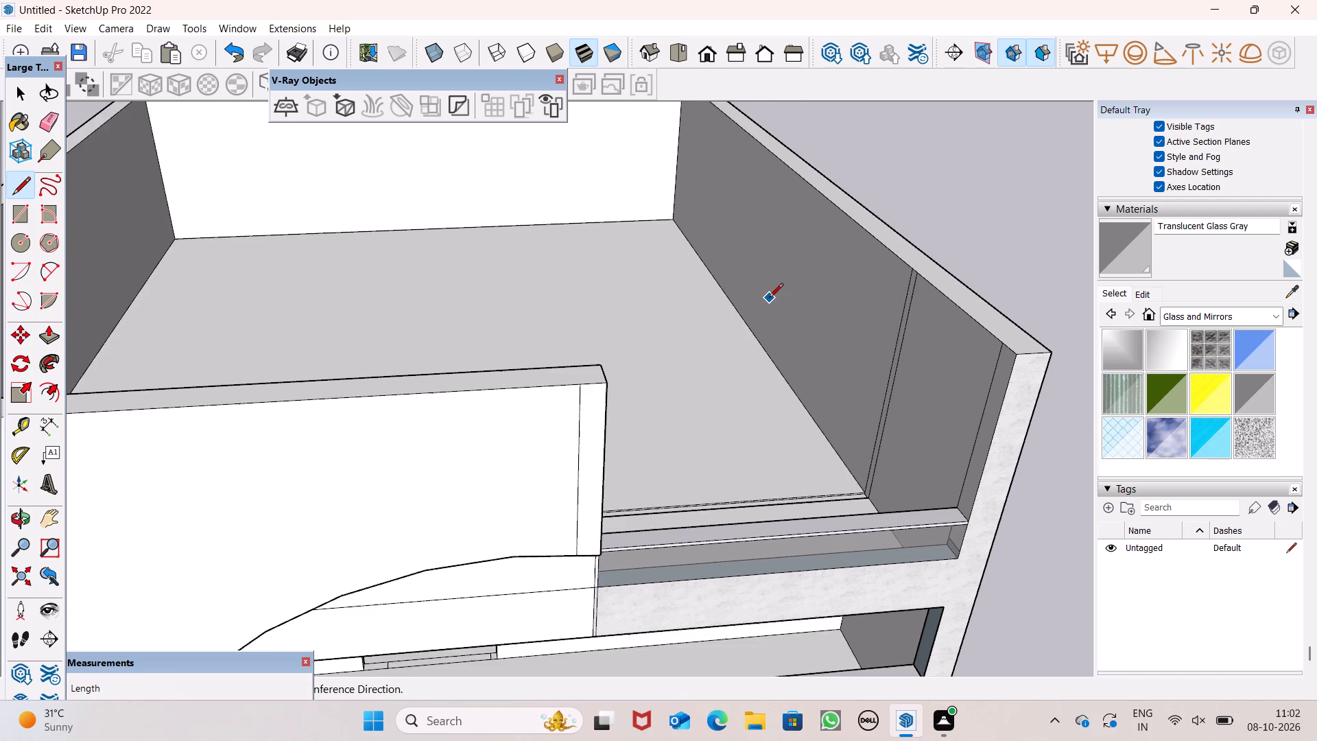
scroll(776, 311, "down", 9)
scroll(632, 397, "up", 7)
scroll(696, 392, "up", 5)
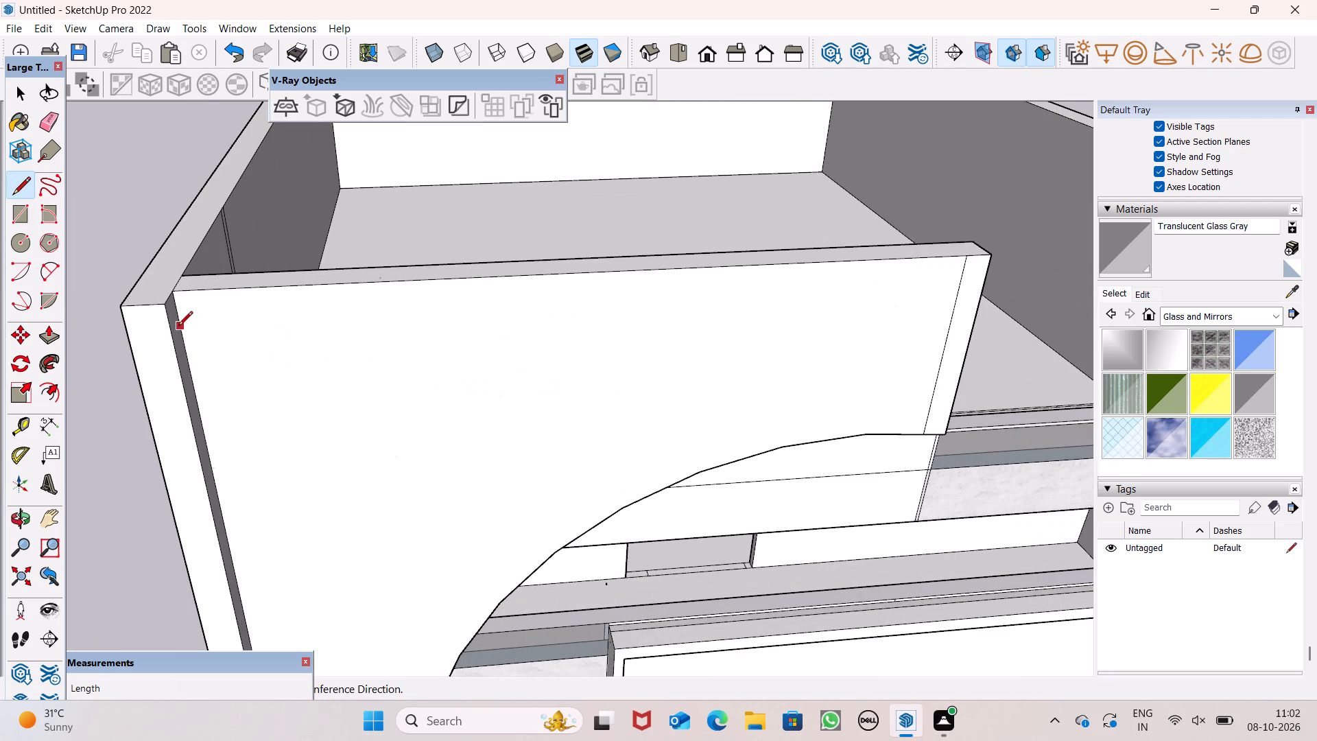
left_click_drag(178, 327, 229, 324)
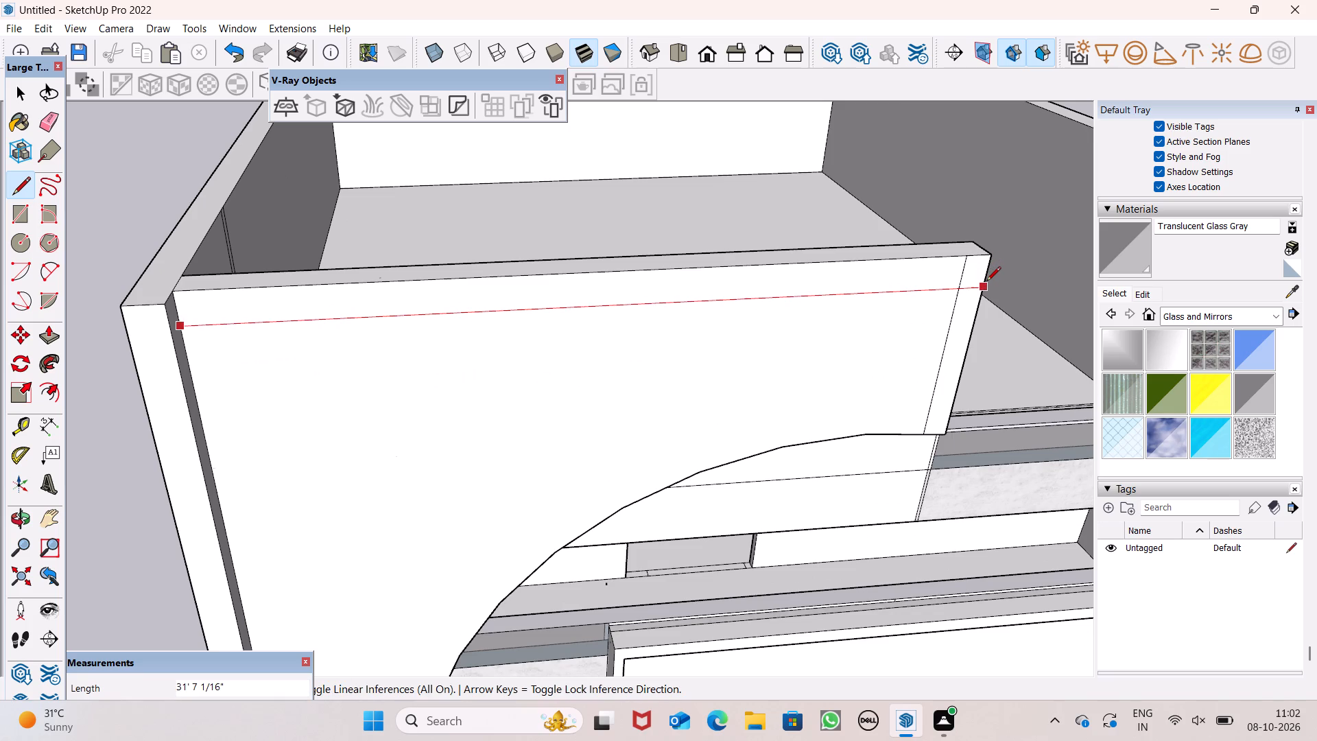
left_click(986, 284)
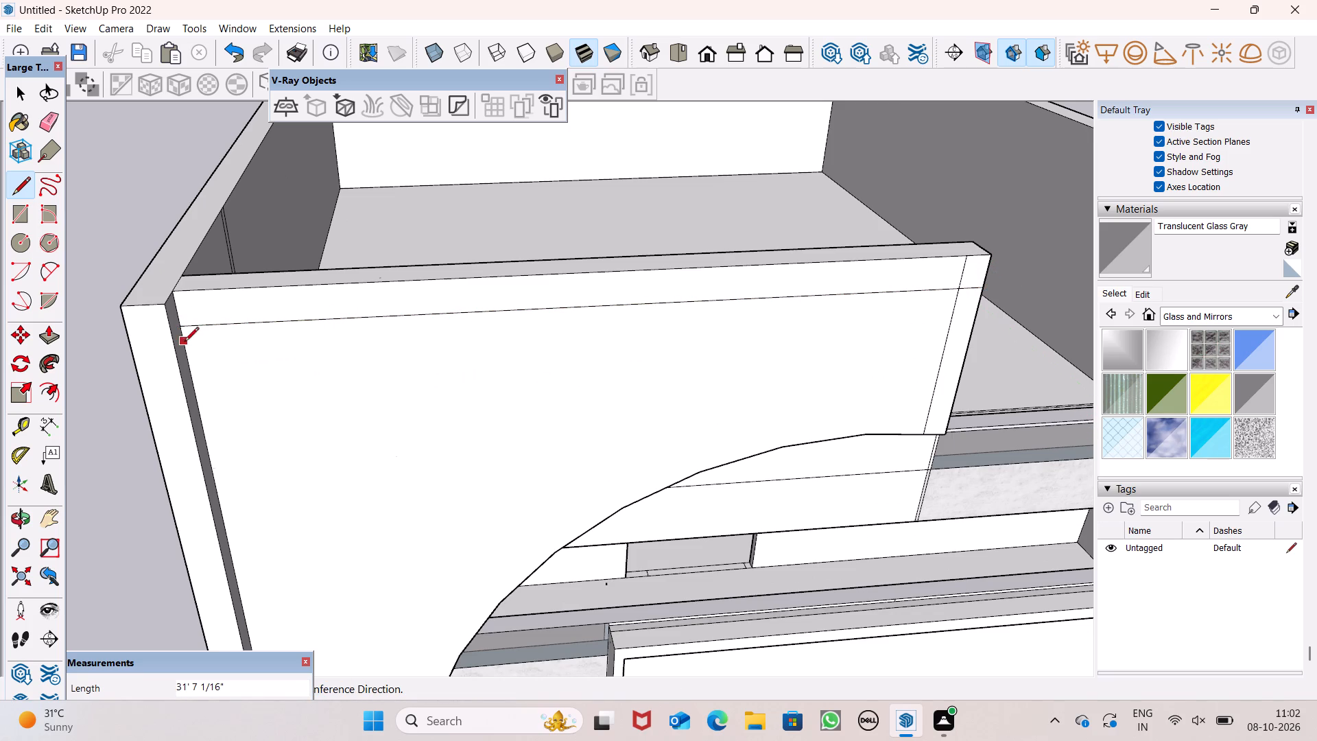
left_click(65, 116)
Erase the two short line ends crossing the border at the upper facade panel's top-right corner.
left_click(40, 119)
scroll(999, 292, "up", 3)
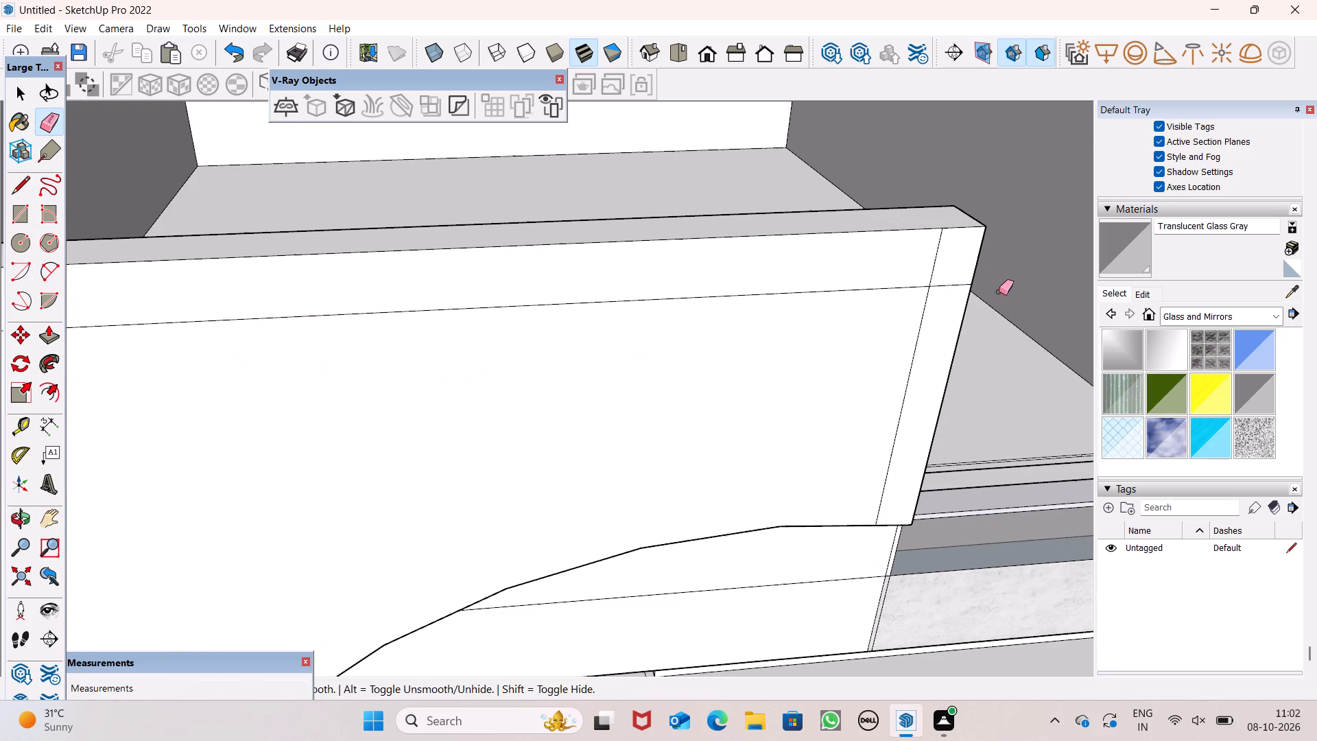
scroll(999, 292, "up", 1)
left_click_drag(908, 259, 920, 266)
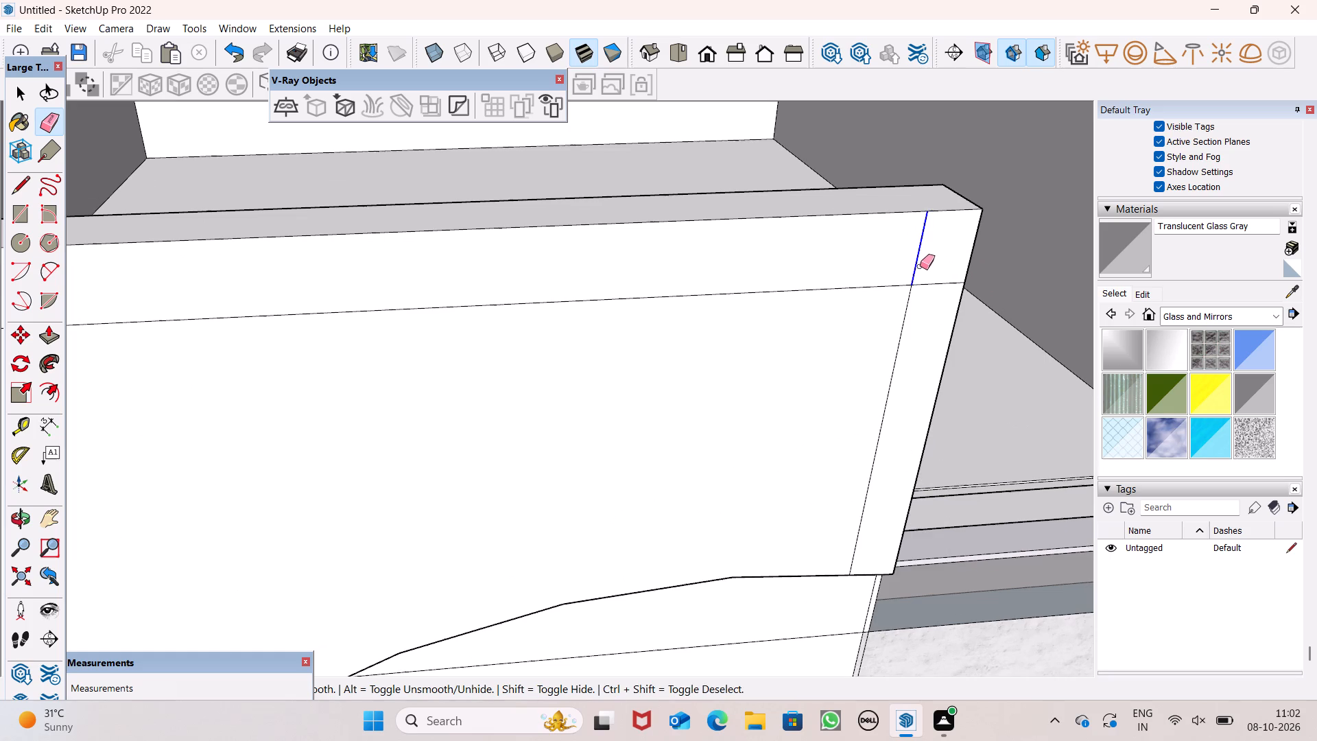
left_click_drag(920, 266, 926, 296)
Push/Pull the upper facade panel's top and right border strip outward 1' 1 11/16", flush with the side column.
scroll(969, 204, "down", 2)
scroll(881, 283, "down", 1)
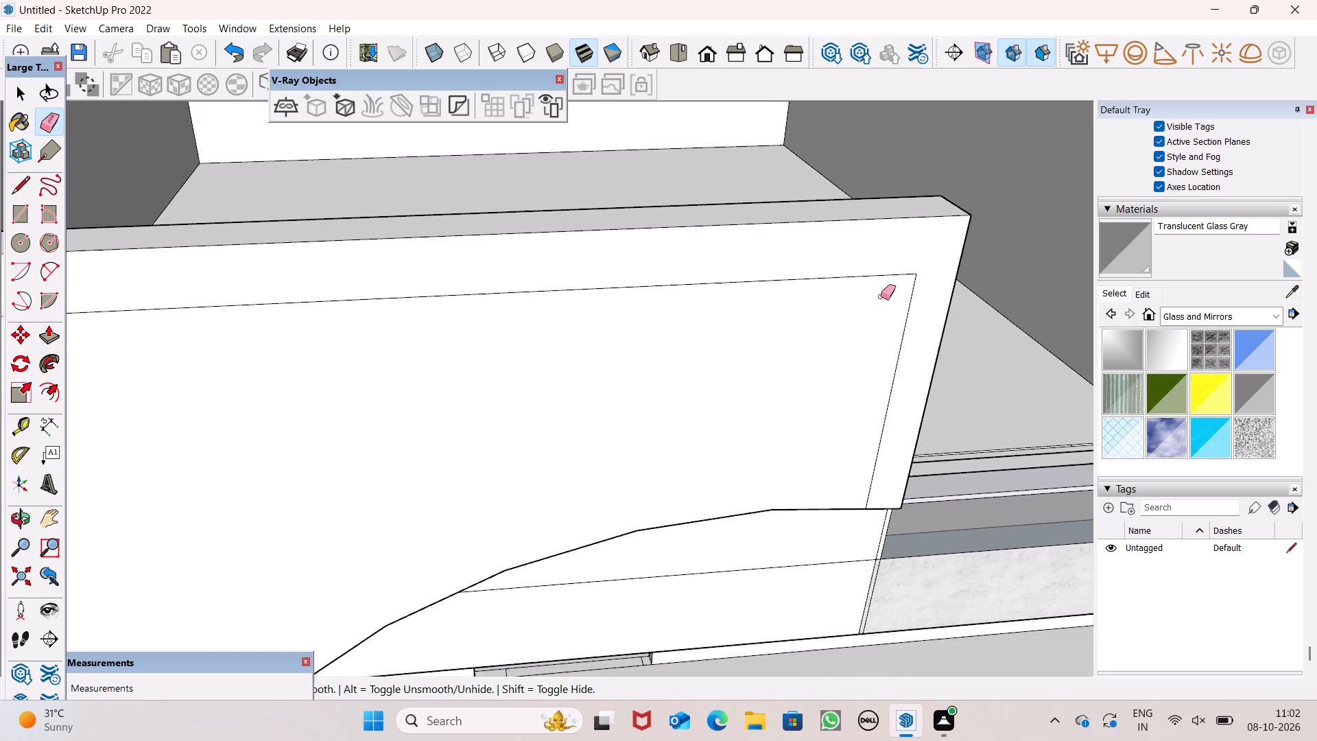
scroll(888, 299, "down", 6)
scroll(914, 240, "down", 2)
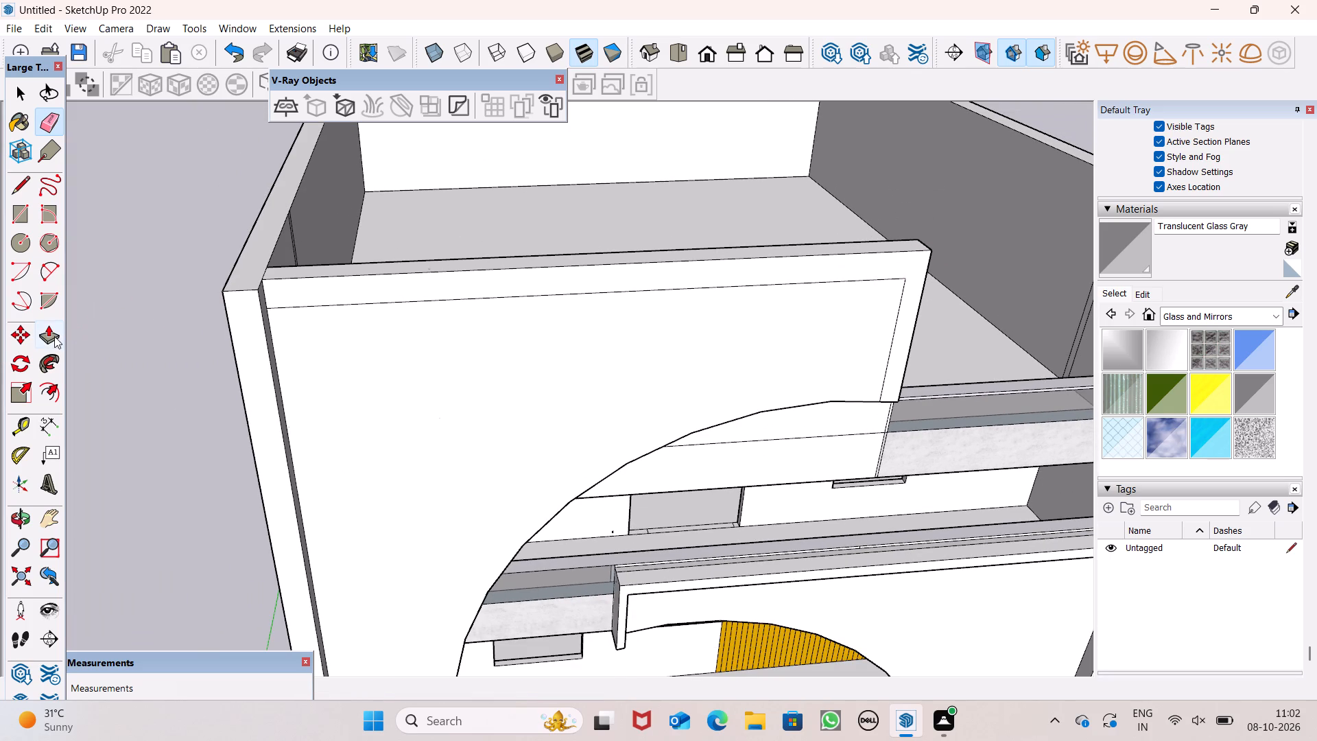
left_click(54, 336)
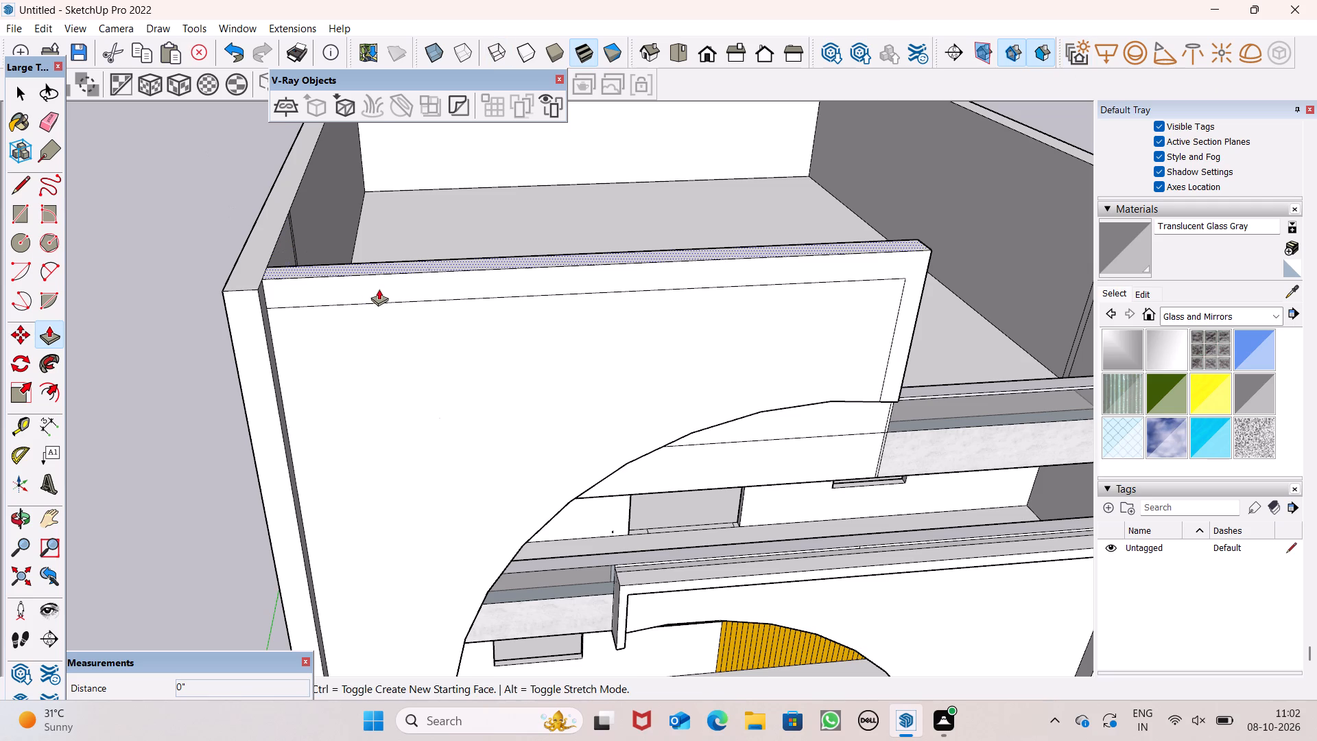
left_click_drag(379, 289, 255, 332)
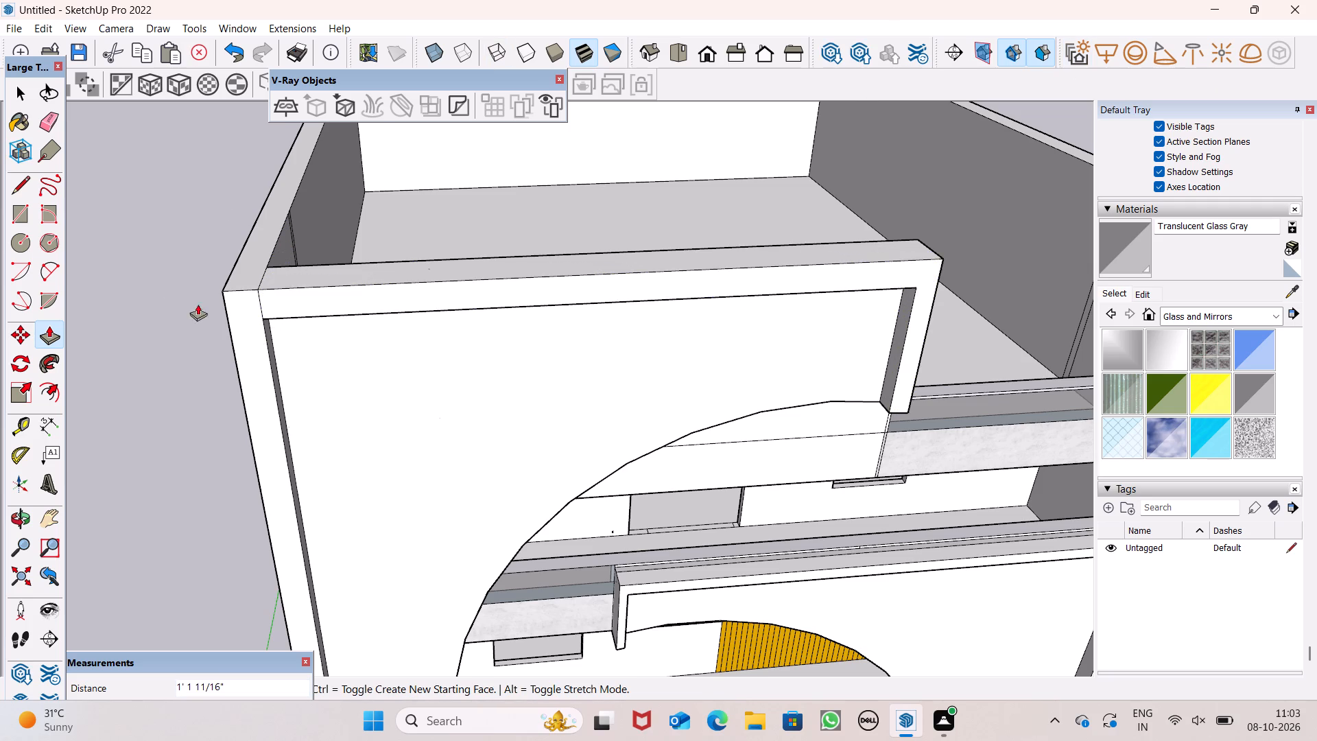
Draw a horizontal line about 8' 6 3/4" long just above the upper facade panel's bottom edge, from the side column to the curved opening.
scroll(145, 256, "down", 2)
scroll(264, 261, "down", 2)
scroll(344, 286, "down", 5)
scroll(377, 396, "down", 4)
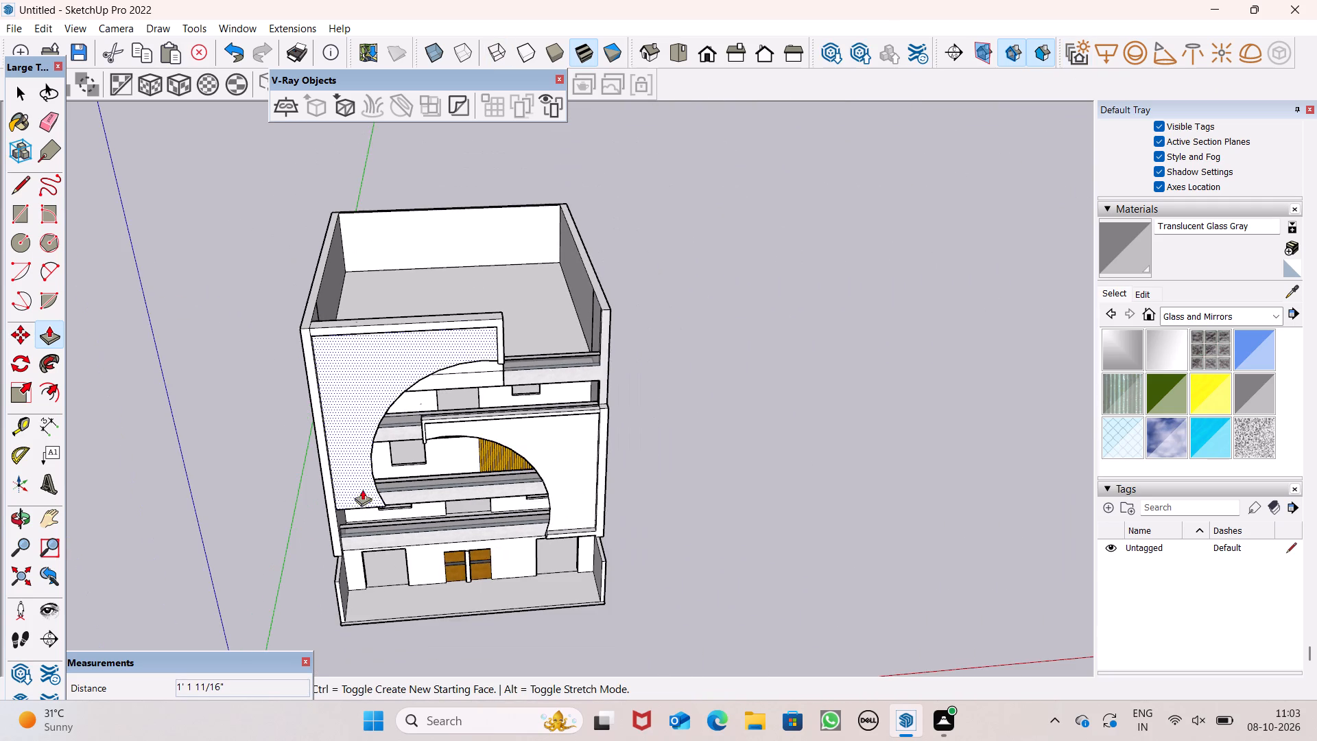
middle_click_drag(364, 499, 366, 362)
scroll(366, 362, "up", 1)
scroll(392, 518, "up", 5)
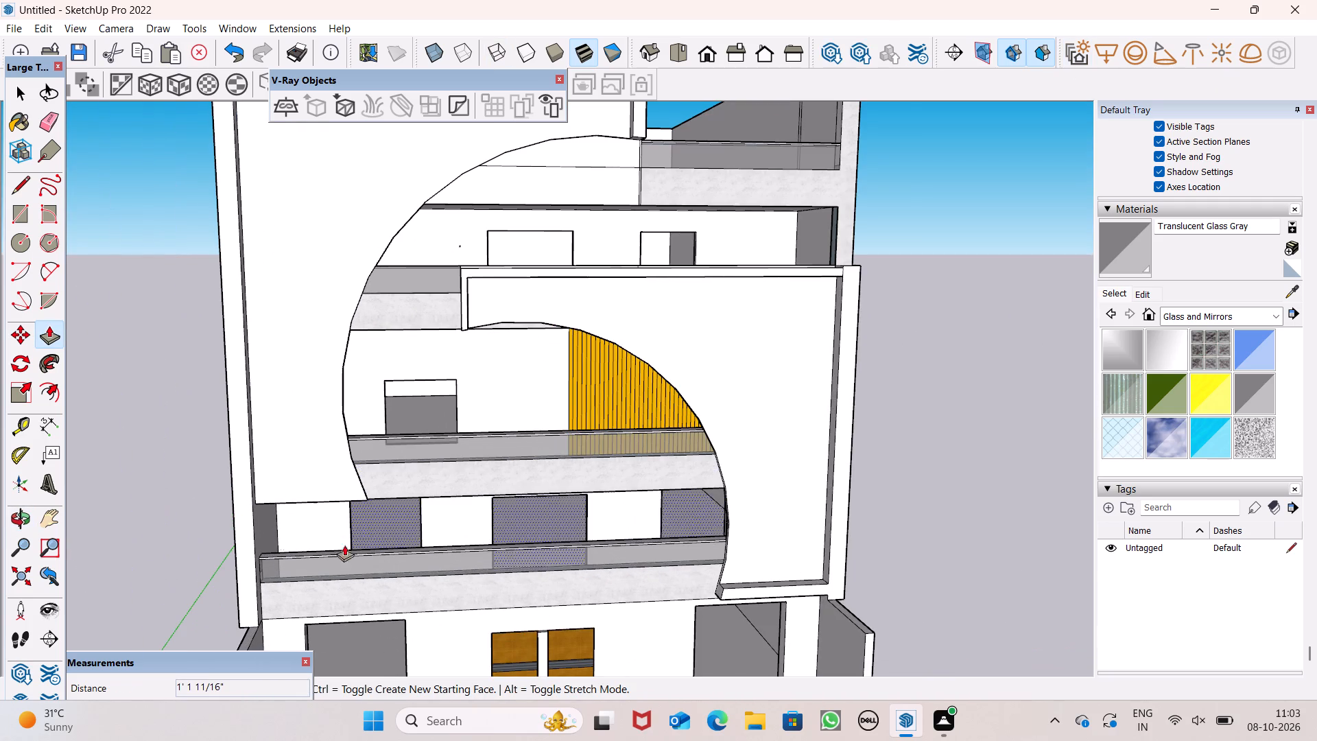
scroll(320, 555, "up", 4)
scroll(239, 461, "up", 4)
middle_click_drag(300, 492, 262, 521)
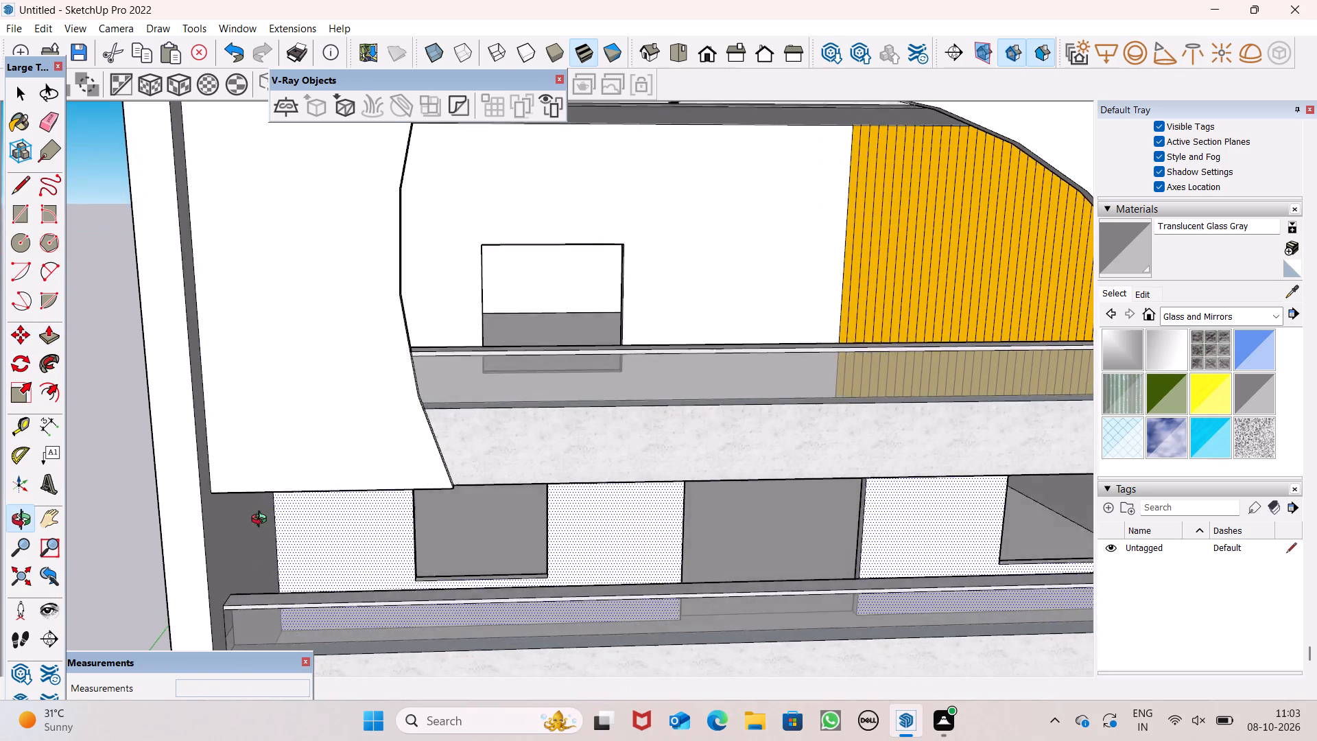
middle_click_drag(262, 521, 244, 539)
scroll(244, 537, "up", 2)
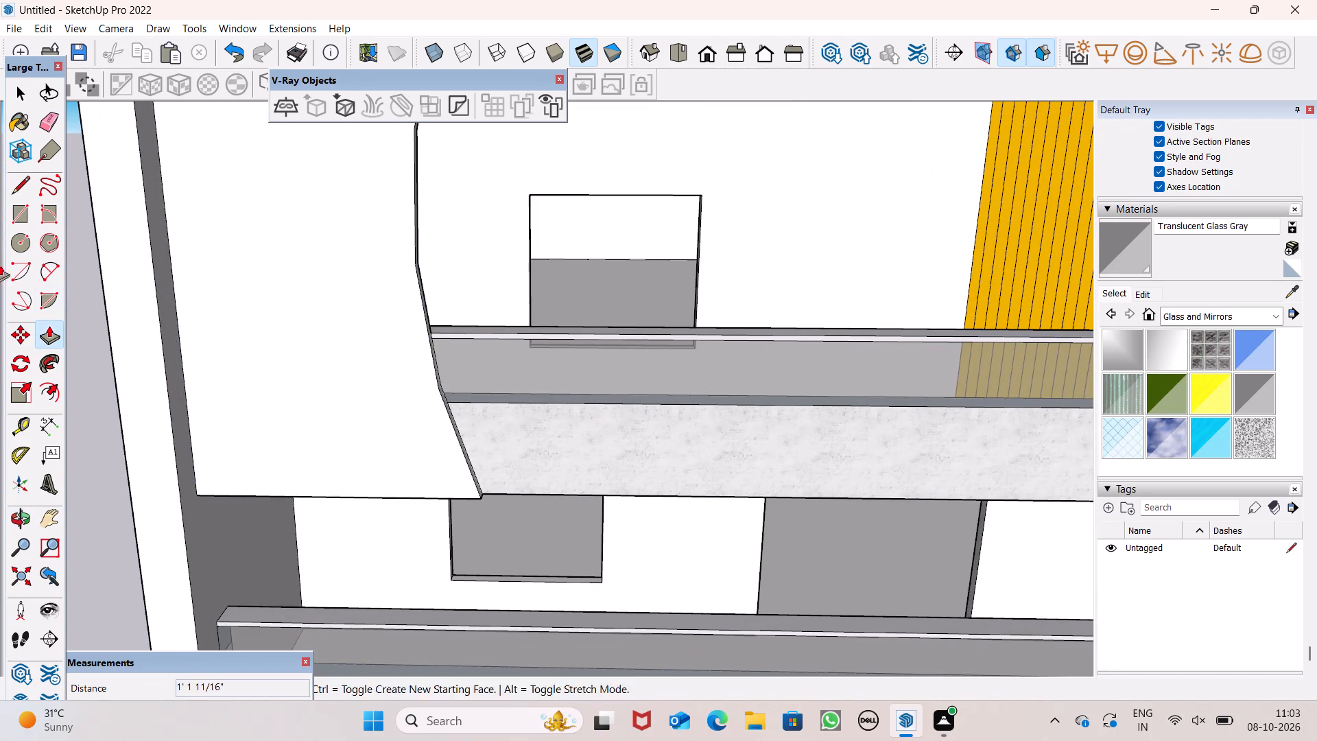
left_click(55, 123)
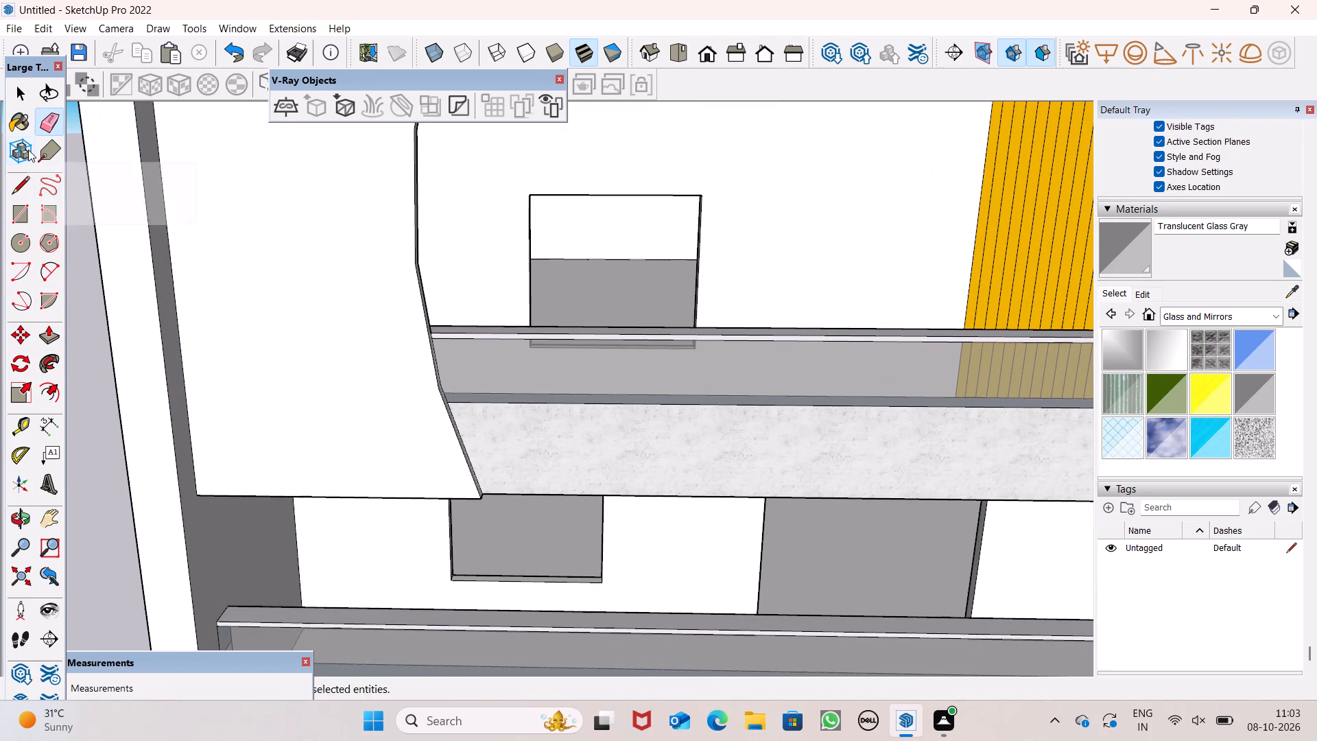
left_click(17, 185)
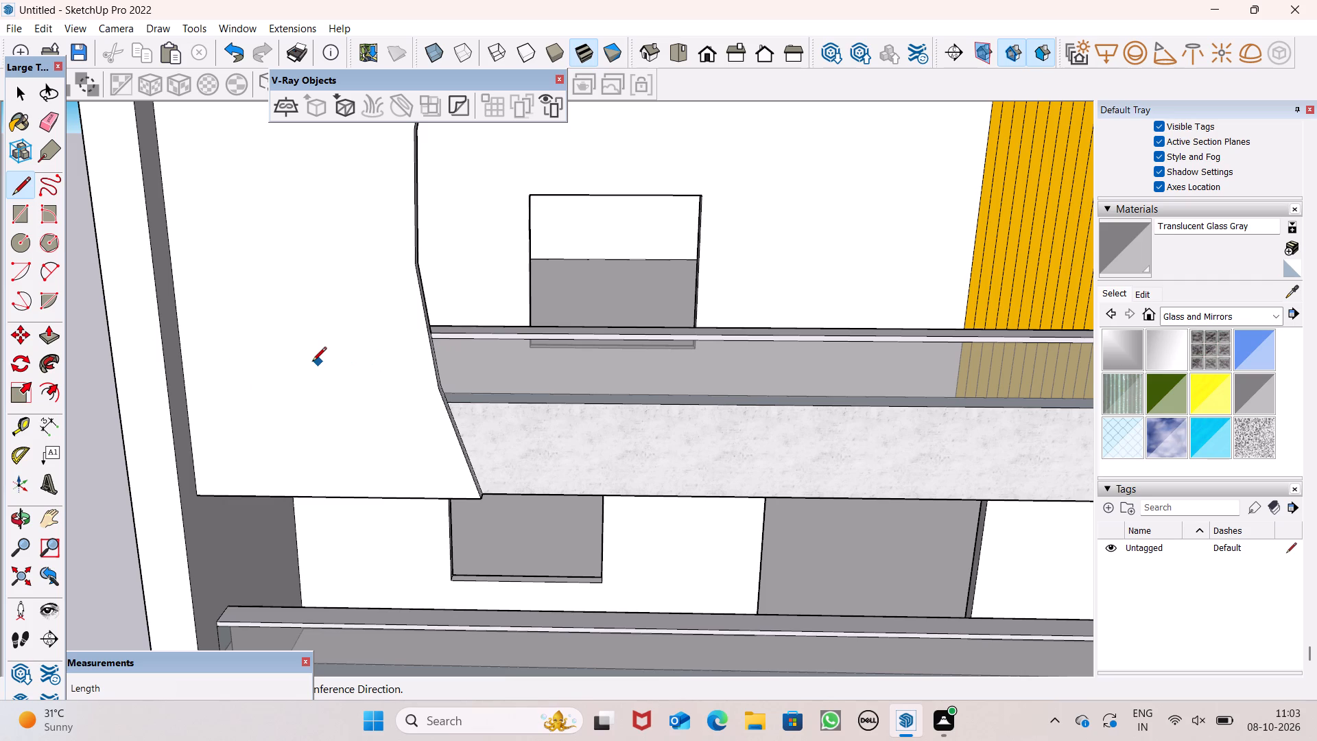
scroll(182, 561, "up", 4)
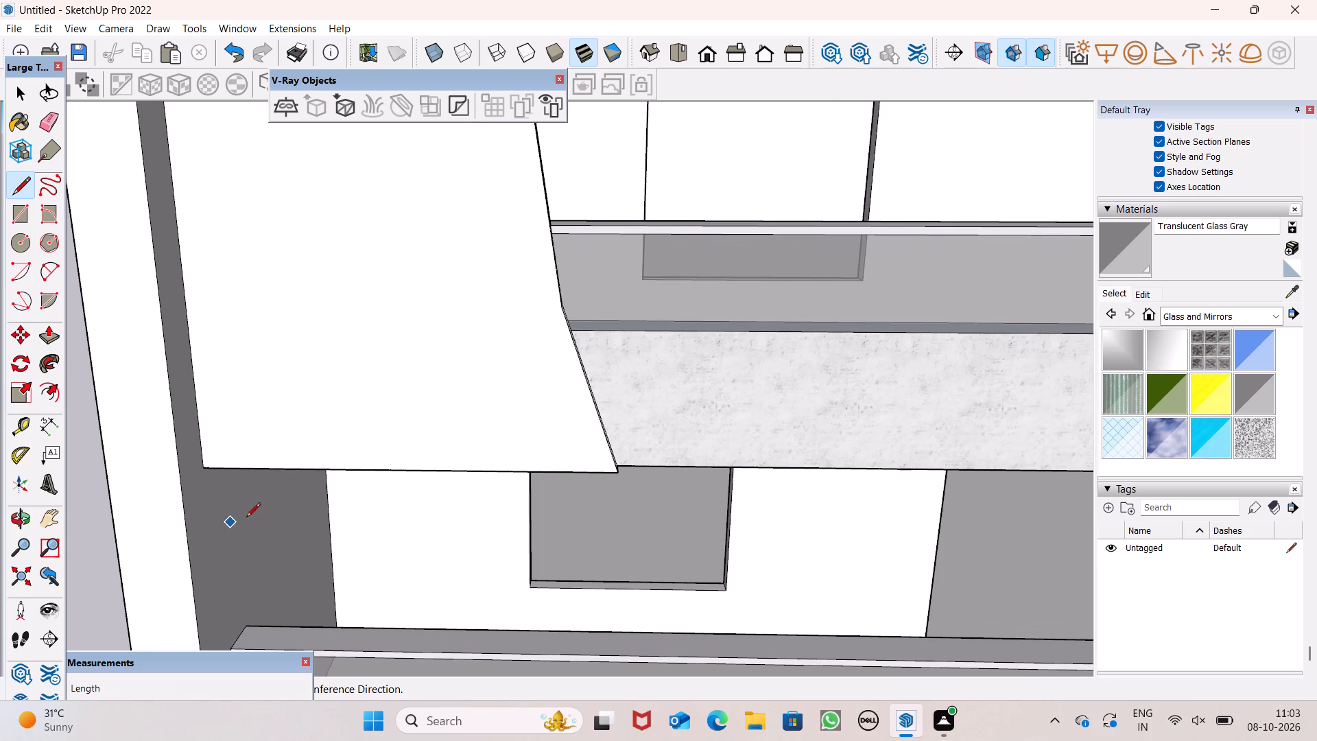
left_click(195, 419)
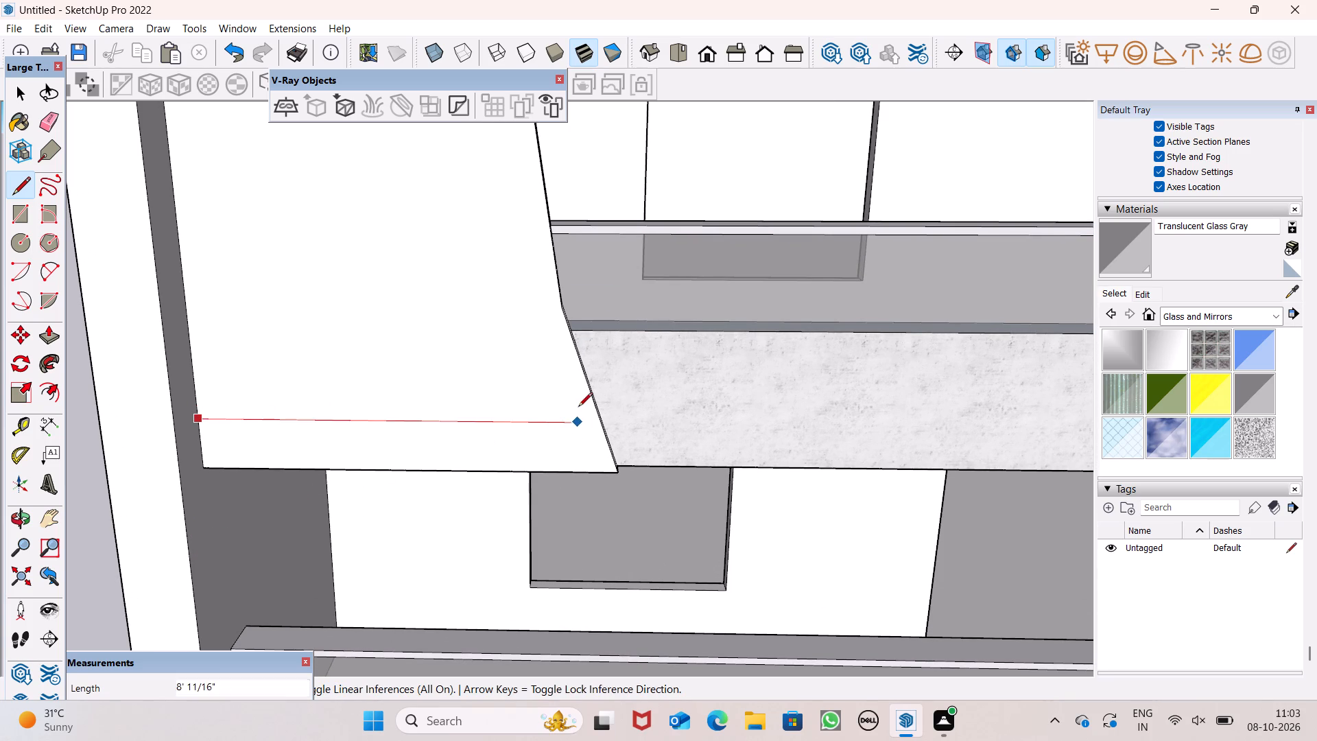
left_click(597, 416)
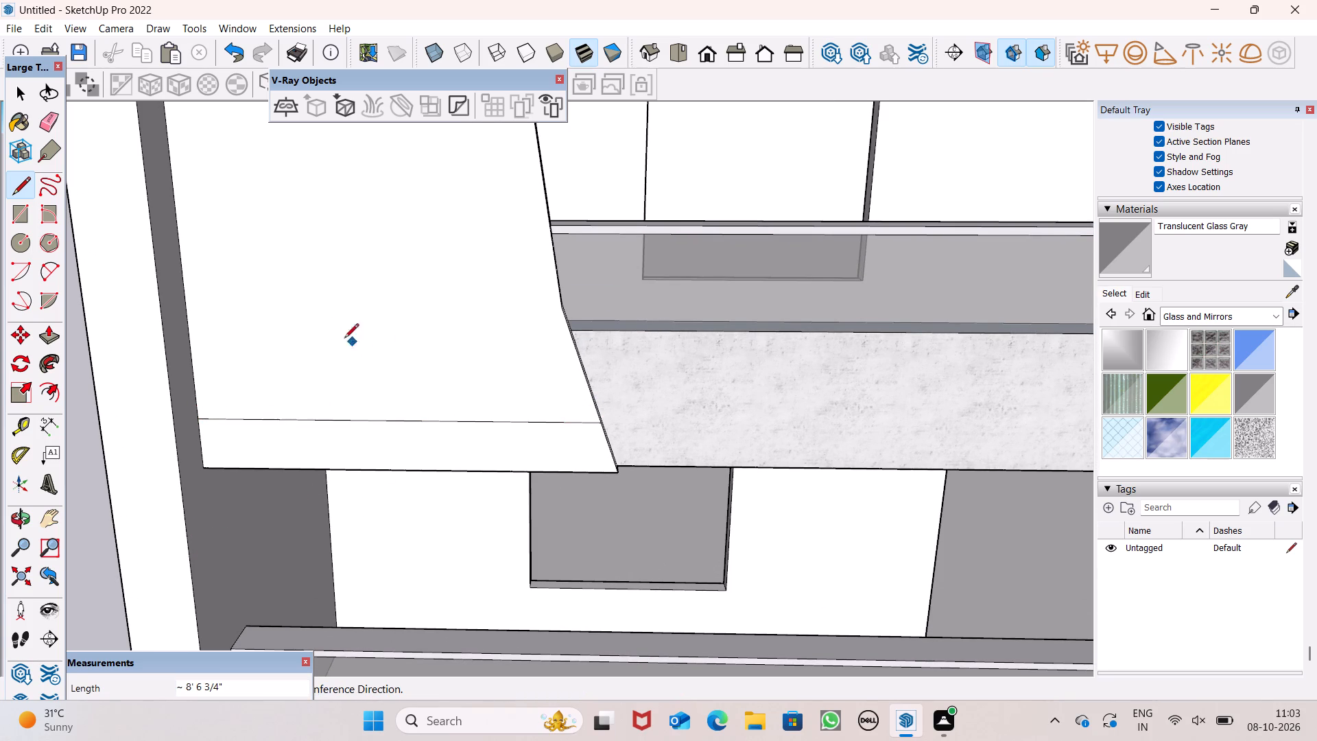
Push/Pull the strip at the upper facade panel's bottom edge outward 1' 1 11/16", flush with the side column.
scroll(322, 353, "down", 6)
scroll(355, 461, "down", 5)
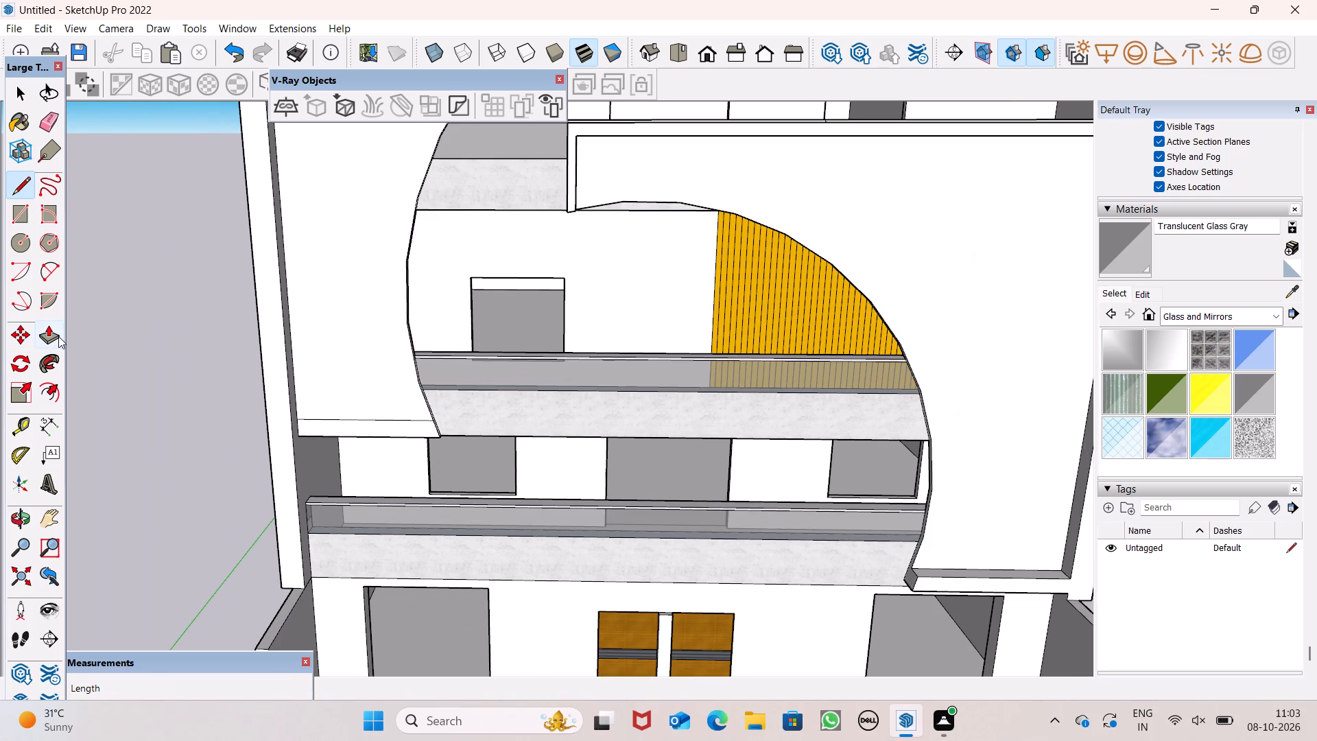
left_click(51, 337)
scroll(380, 408, "up", 5)
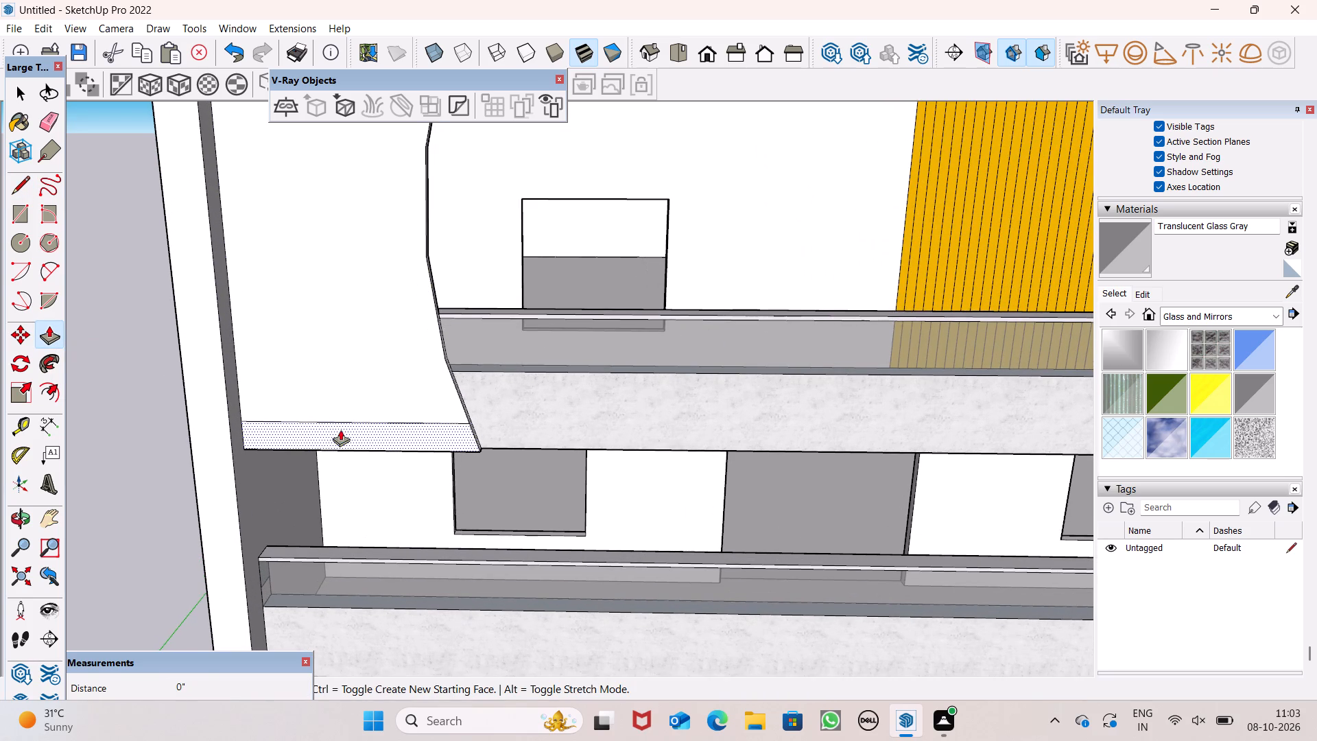
scroll(340, 430, "up", 1)
left_click_drag(292, 439, 212, 466)
Erase the leftover edge between the top border and the side column at the upper panel's top-left corner.
scroll(221, 452, "down", 3)
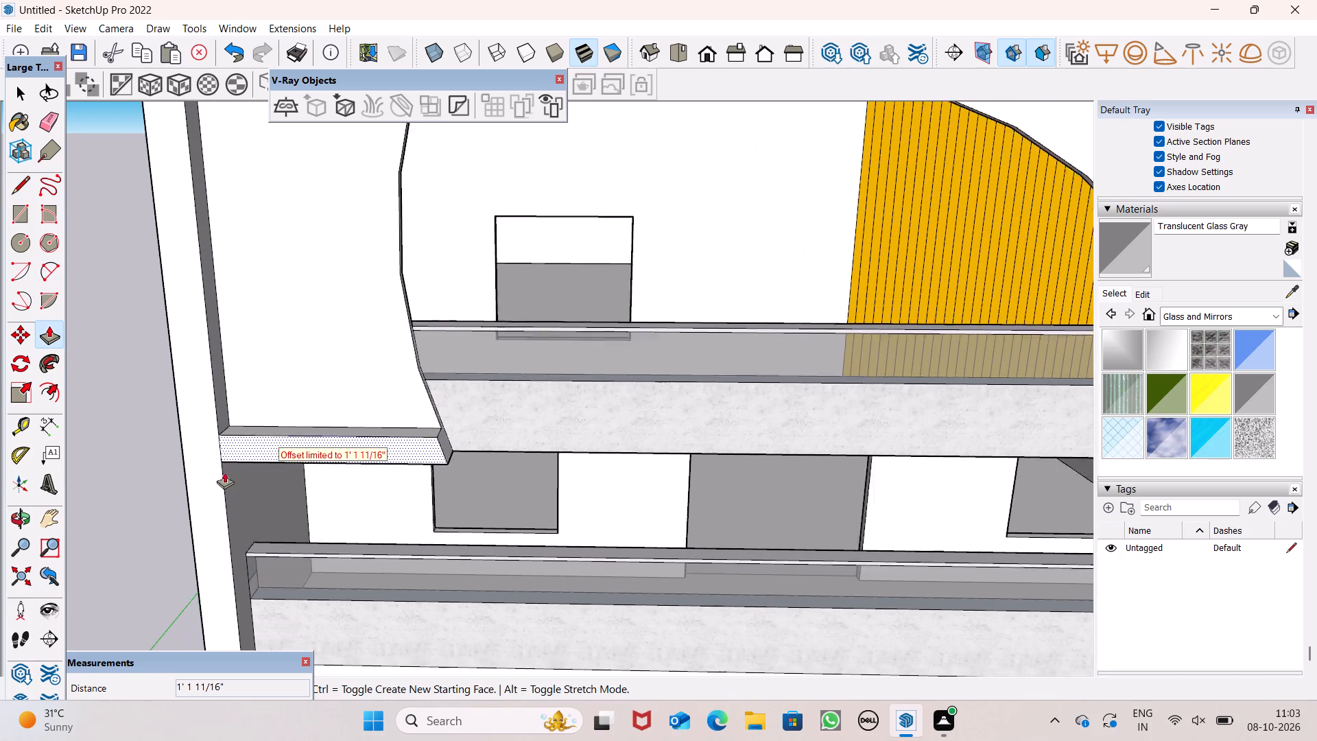
scroll(224, 472, "down", 2)
scroll(245, 525, "down", 12)
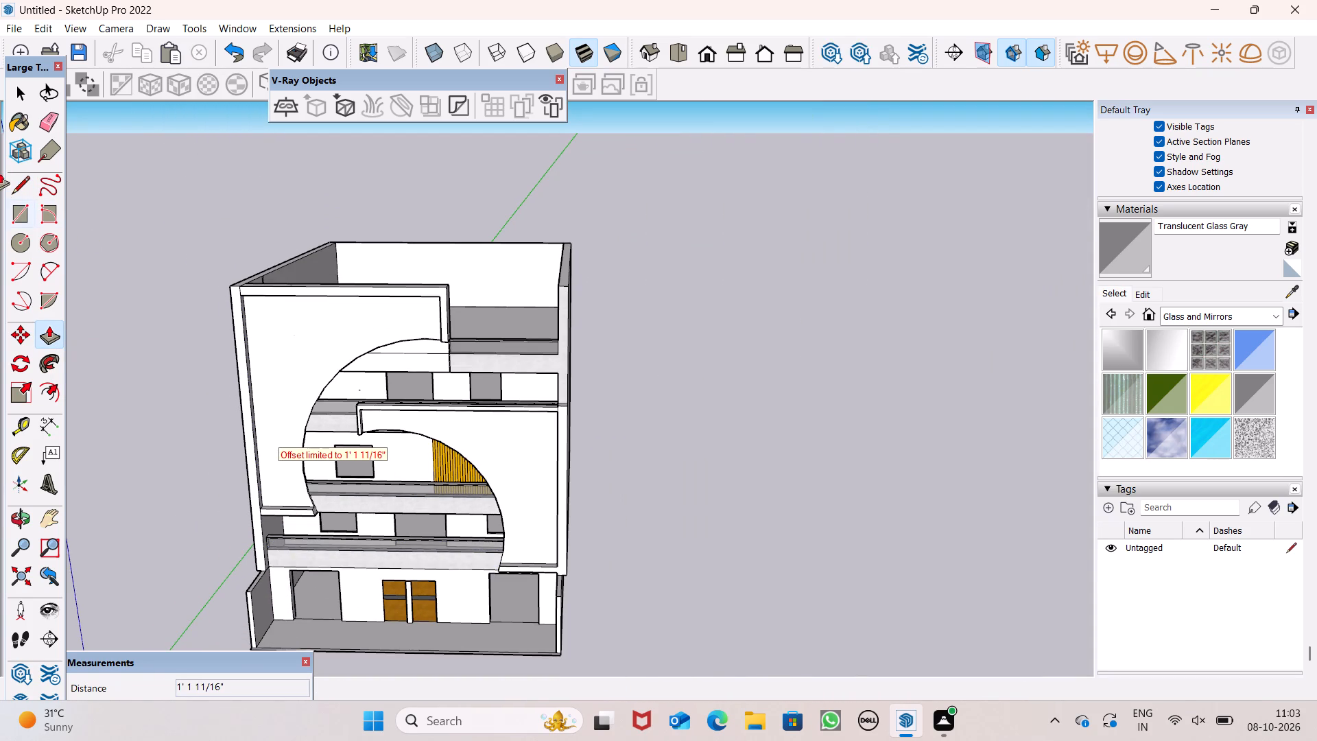
left_click(34, 130)
left_click(48, 130)
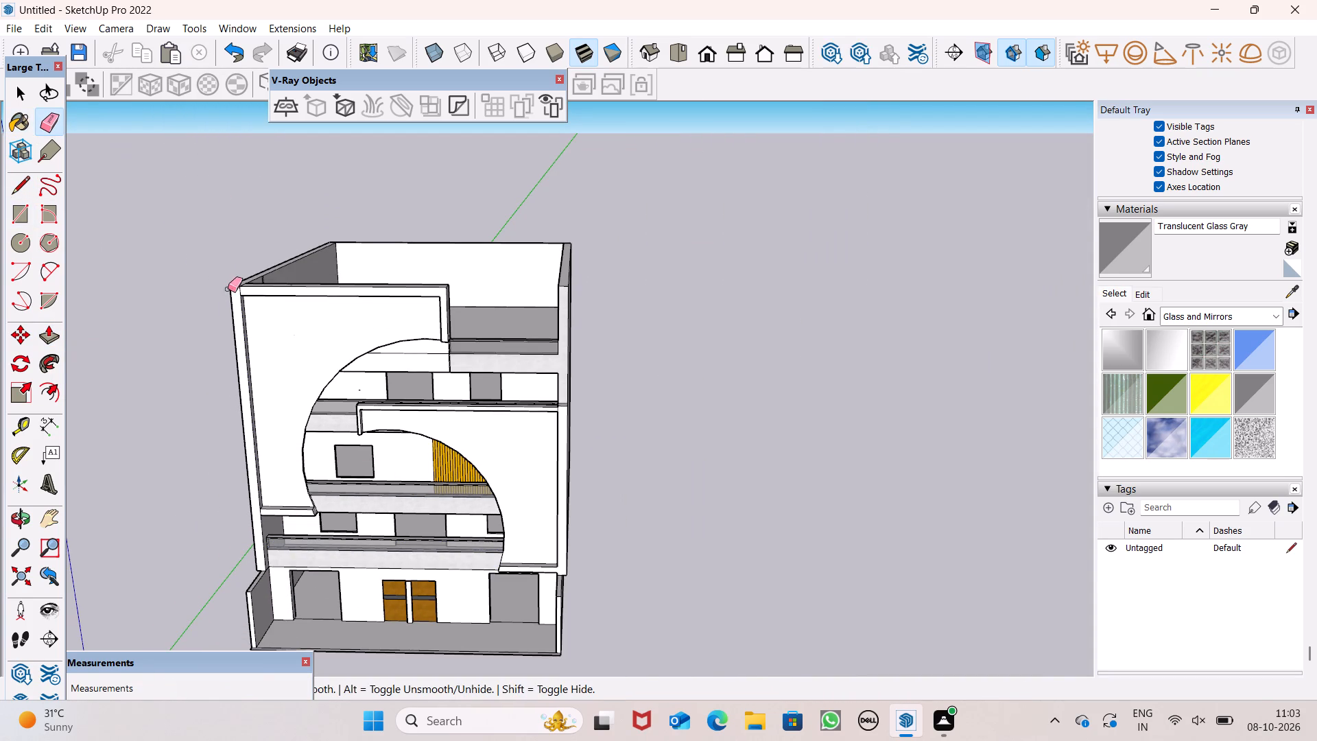
scroll(228, 294, "up", 14)
left_click_drag(294, 270, 260, 270)
left_click_drag(272, 270, 283, 270)
scroll(280, 229, "down", 1)
scroll(401, 165, "down", 6)
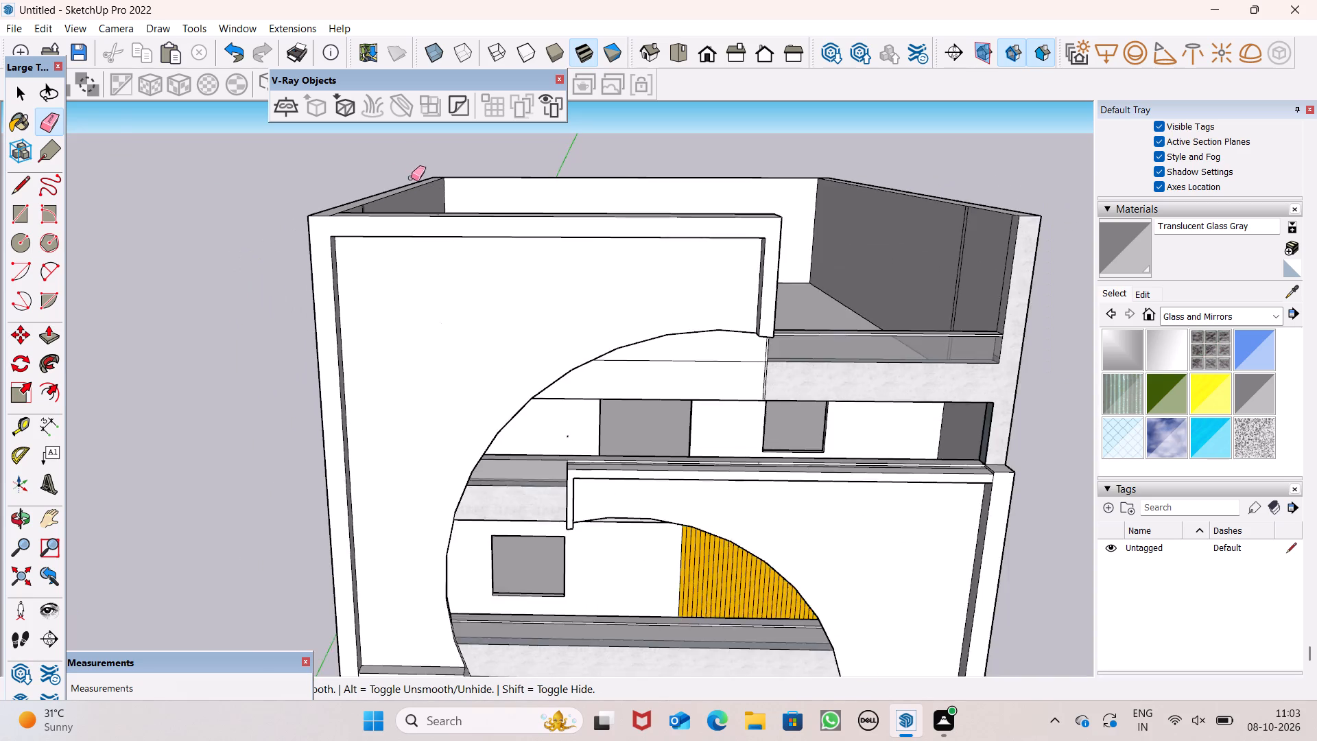
Erase the short edge between the bottom strip and the side column at the upper panel's bottom-left corner.
scroll(411, 178, "down", 4)
scroll(483, 375, "down", 3)
scroll(425, 438, "up", 11)
scroll(391, 464, "down", 1)
scroll(391, 464, "up", 1)
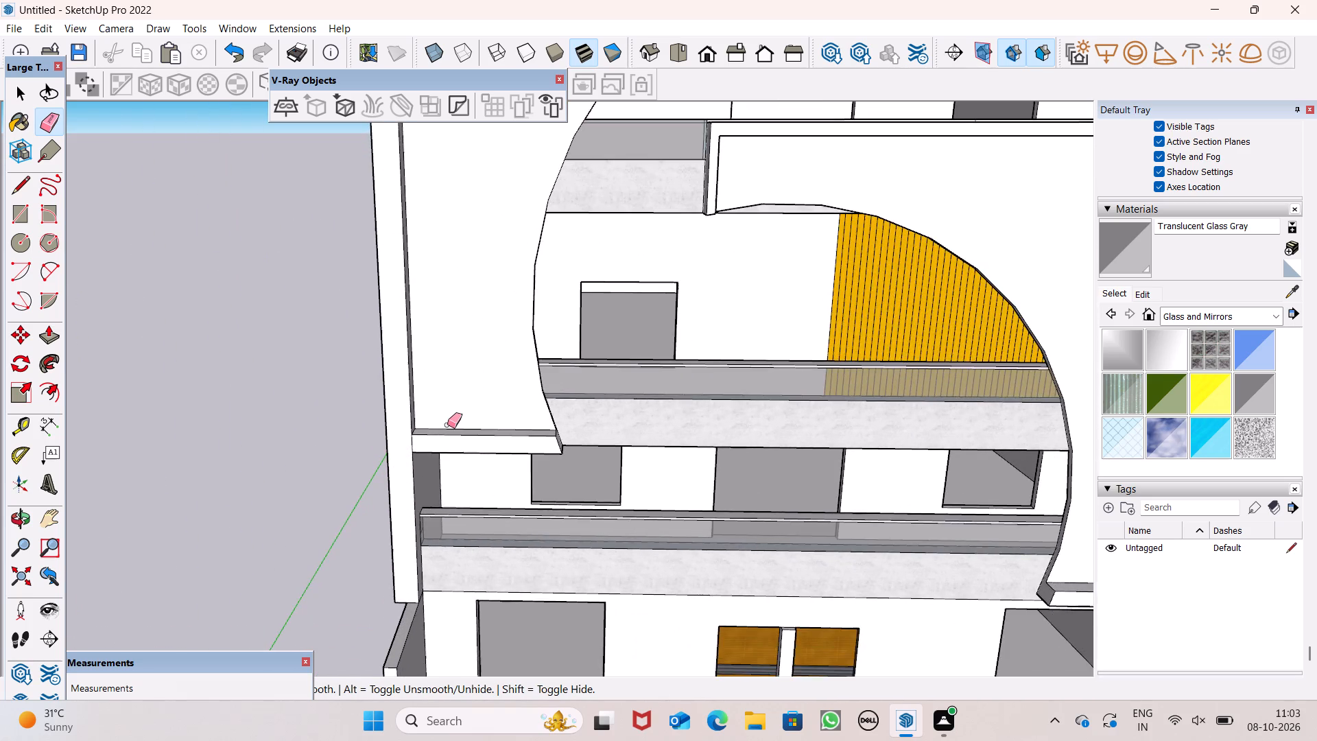
scroll(447, 425, "up", 9)
left_click_drag(366, 453, 366, 460)
Examine the framed facade panels and the whole building from the front and the side.
scroll(379, 418, "down", 3)
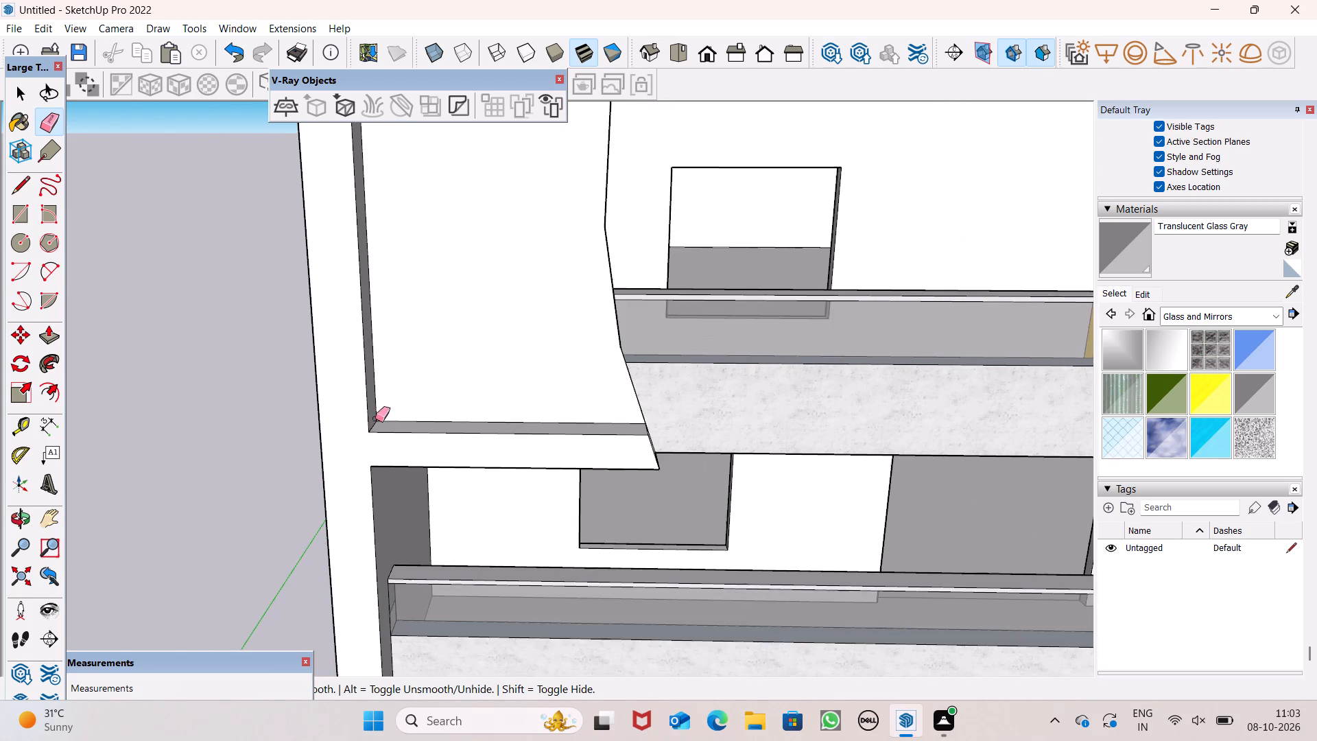
scroll(393, 336, "down", 10)
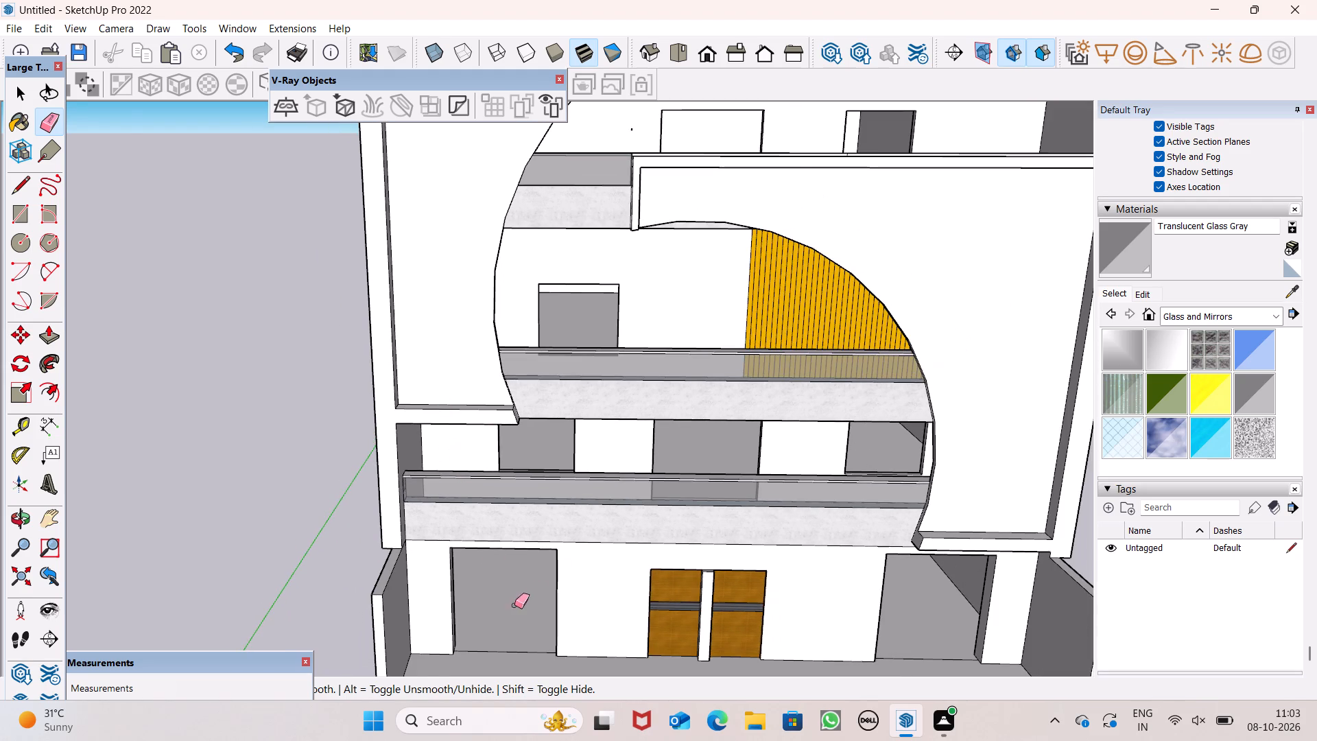
scroll(551, 574, "down", 12)
middle_click_drag(659, 412, 93, 315)
scroll(431, 309, "up", 1)
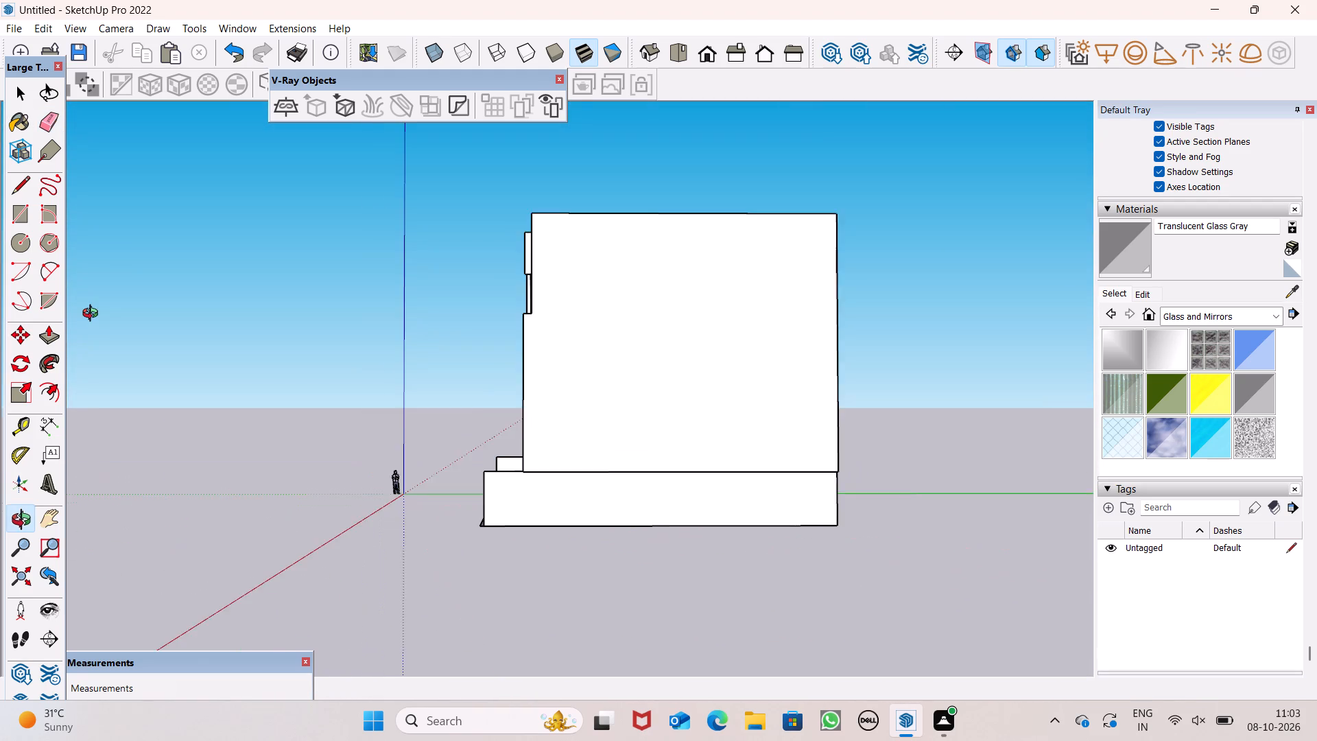
middle_click_drag(93, 315, 580, 404)
scroll(783, 419, "up", 1)
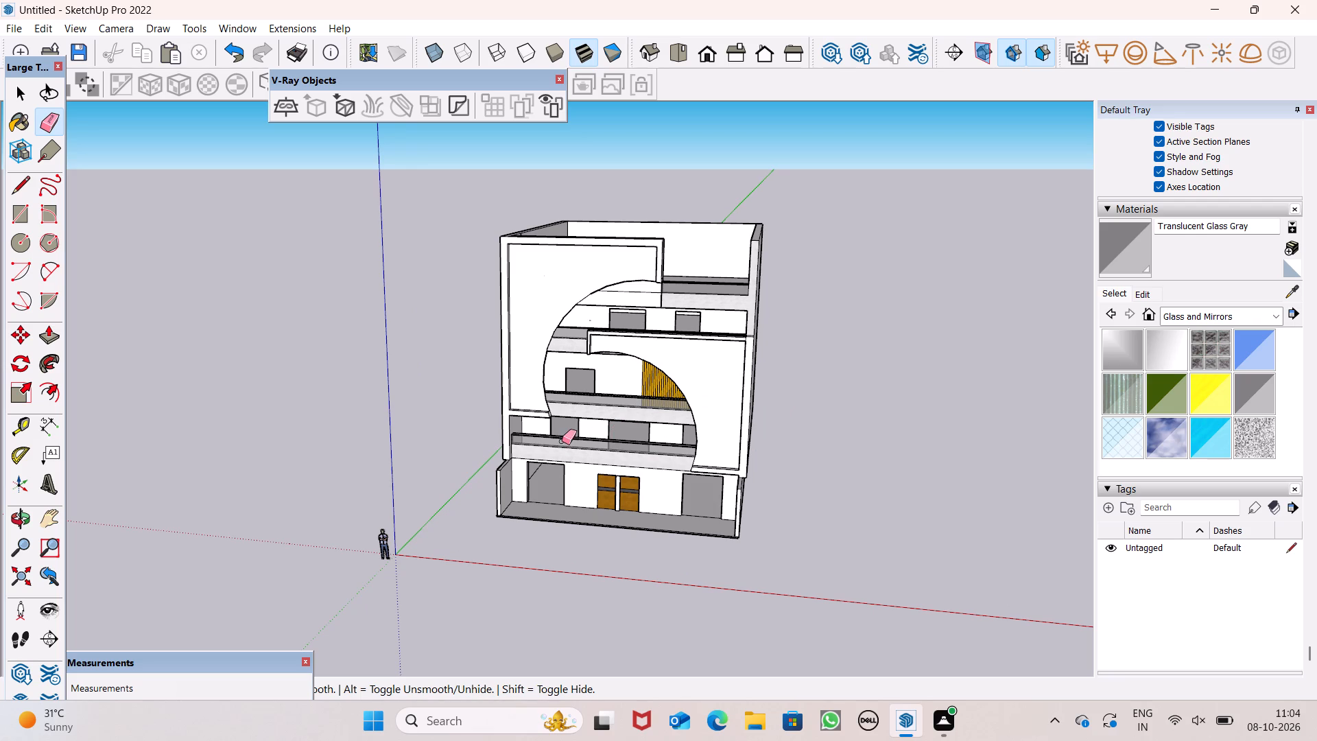
middle_click_drag(620, 449, 786, 363)
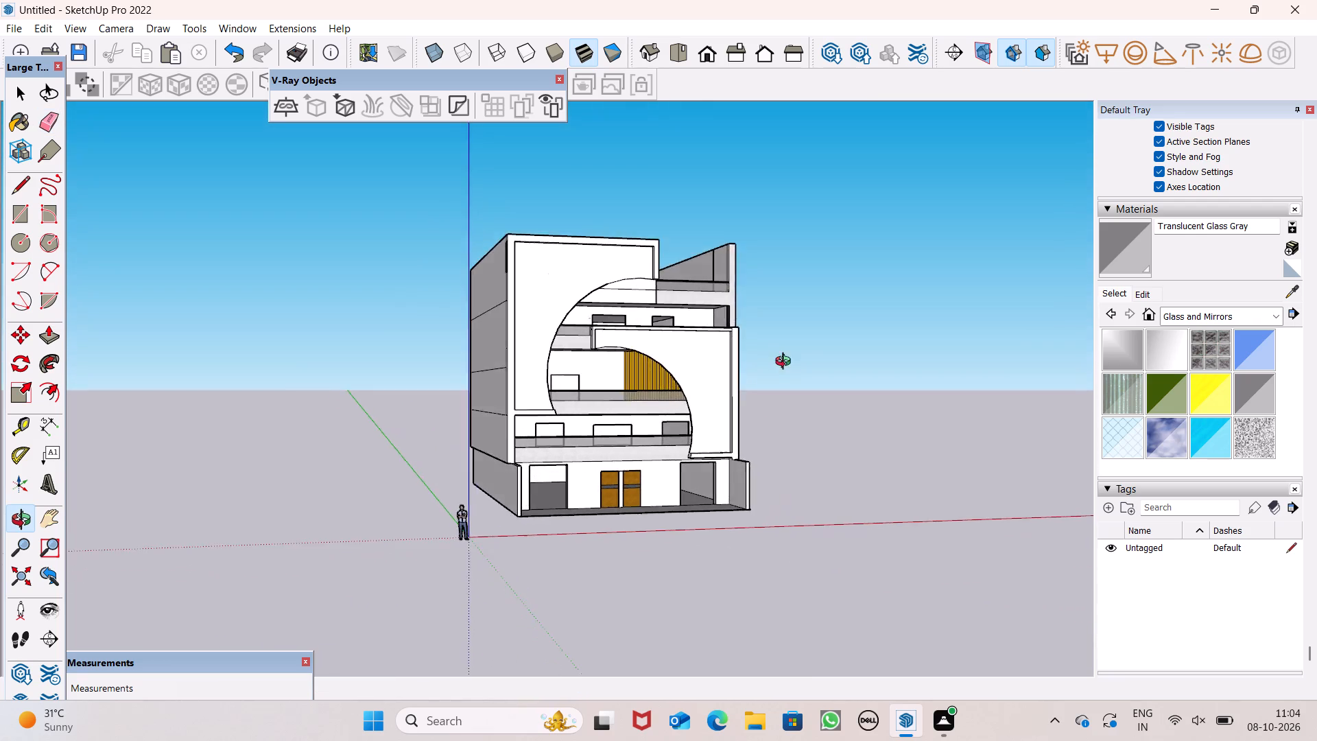
middle_click_drag(786, 363, 743, 458)
scroll(744, 467, "up", 2)
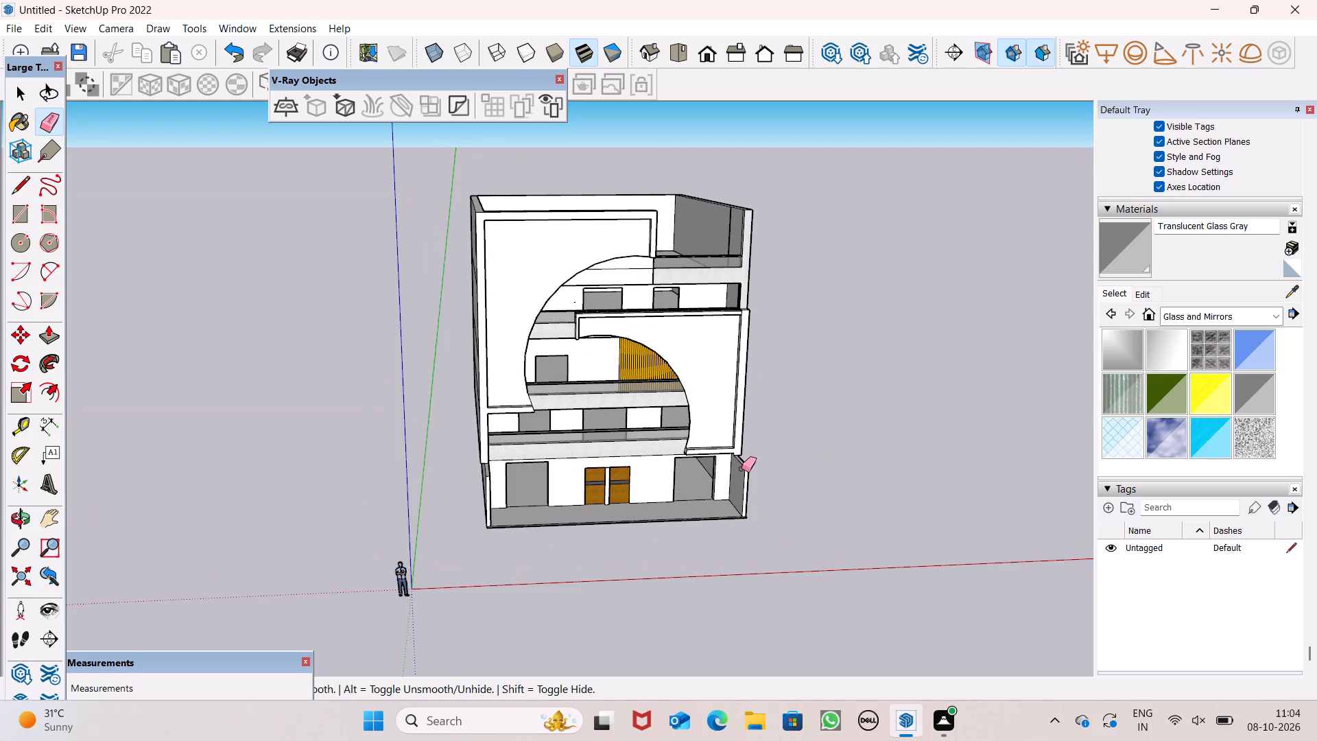
scroll(710, 414, "up", 5)
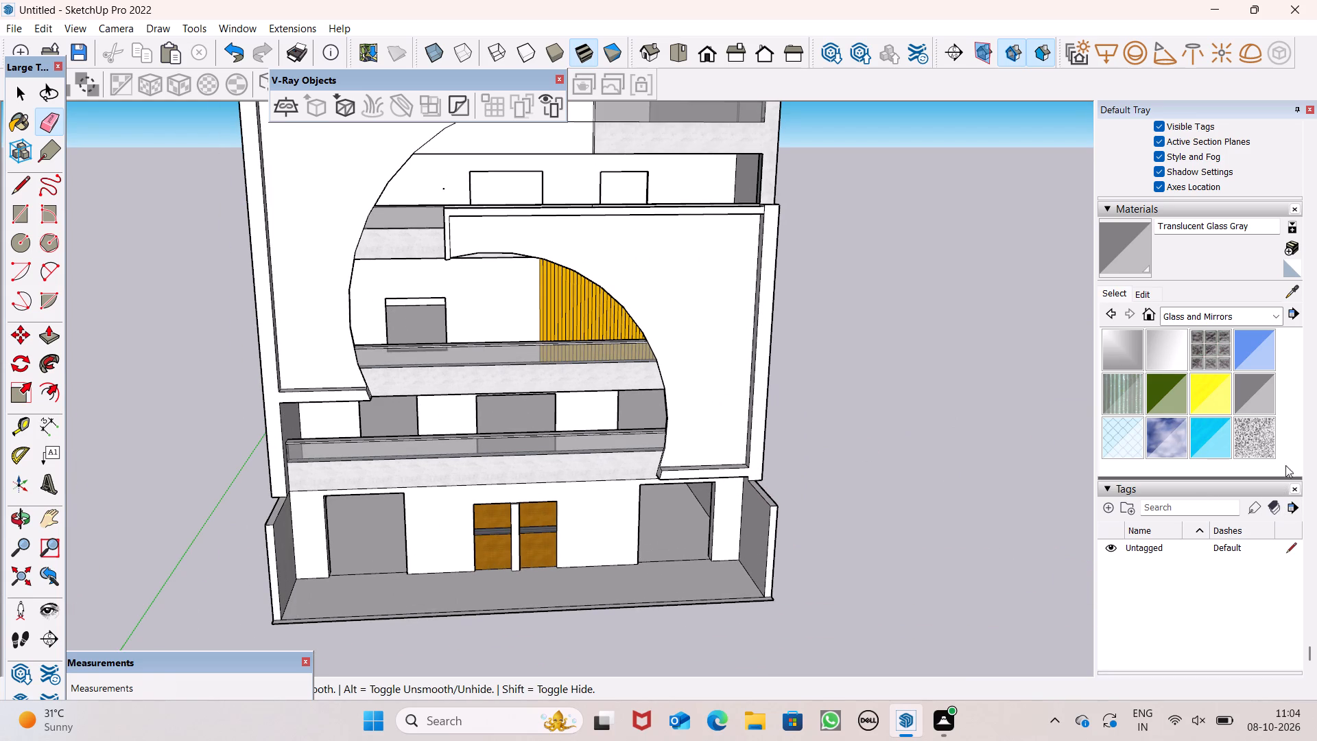
Switch the material library to the Wood collection.
left_click(1276, 316)
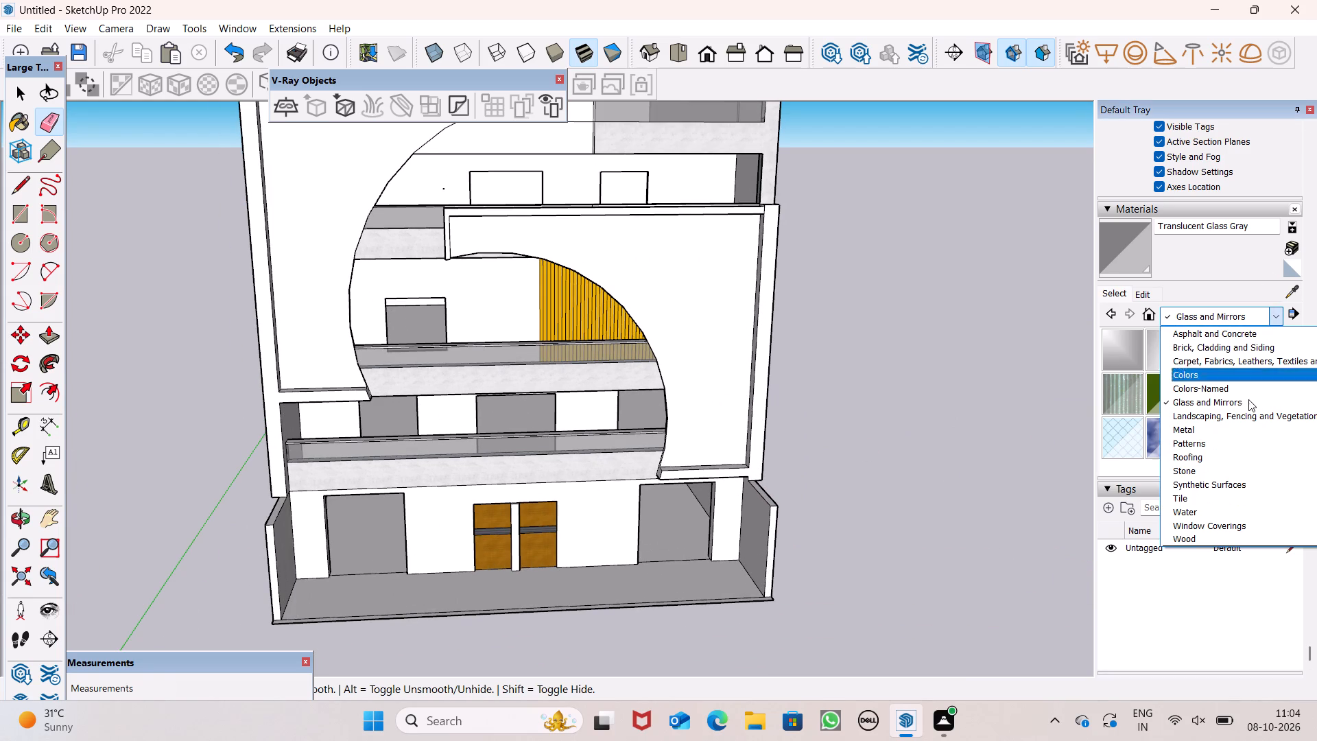
left_click(1206, 532)
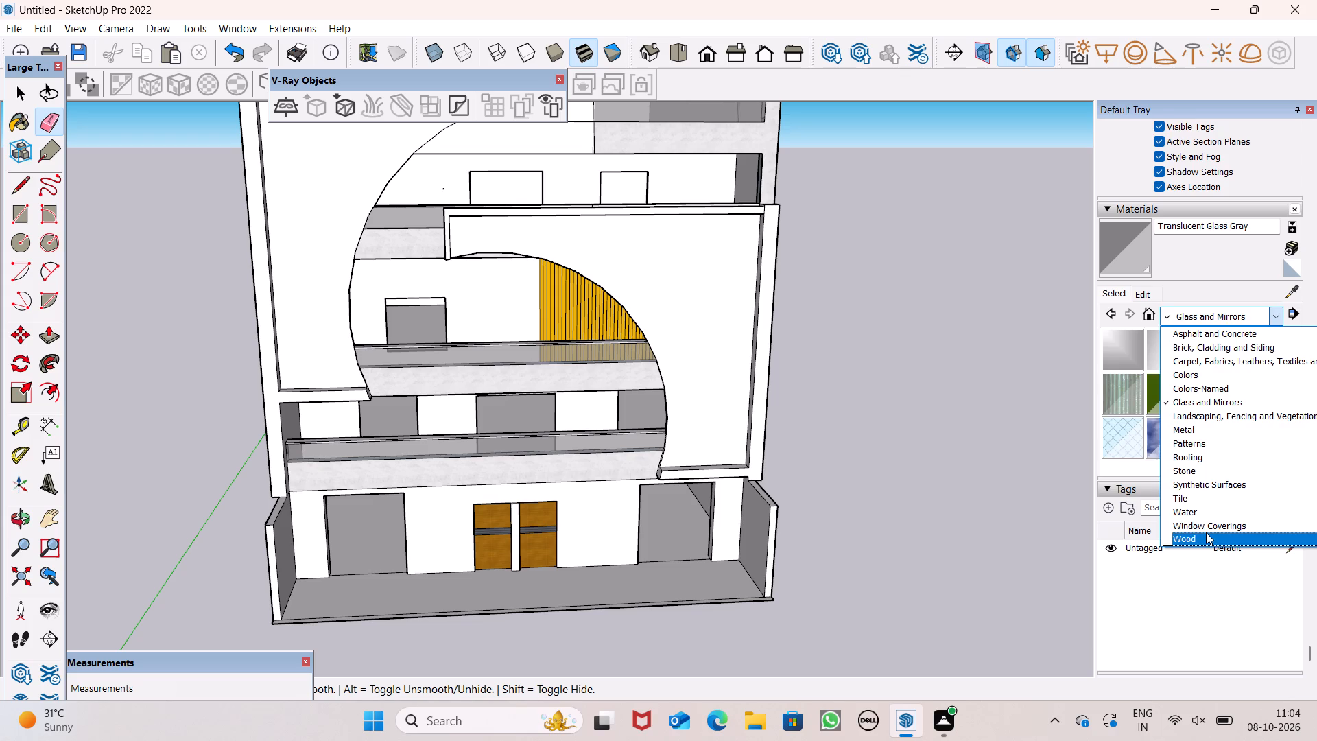
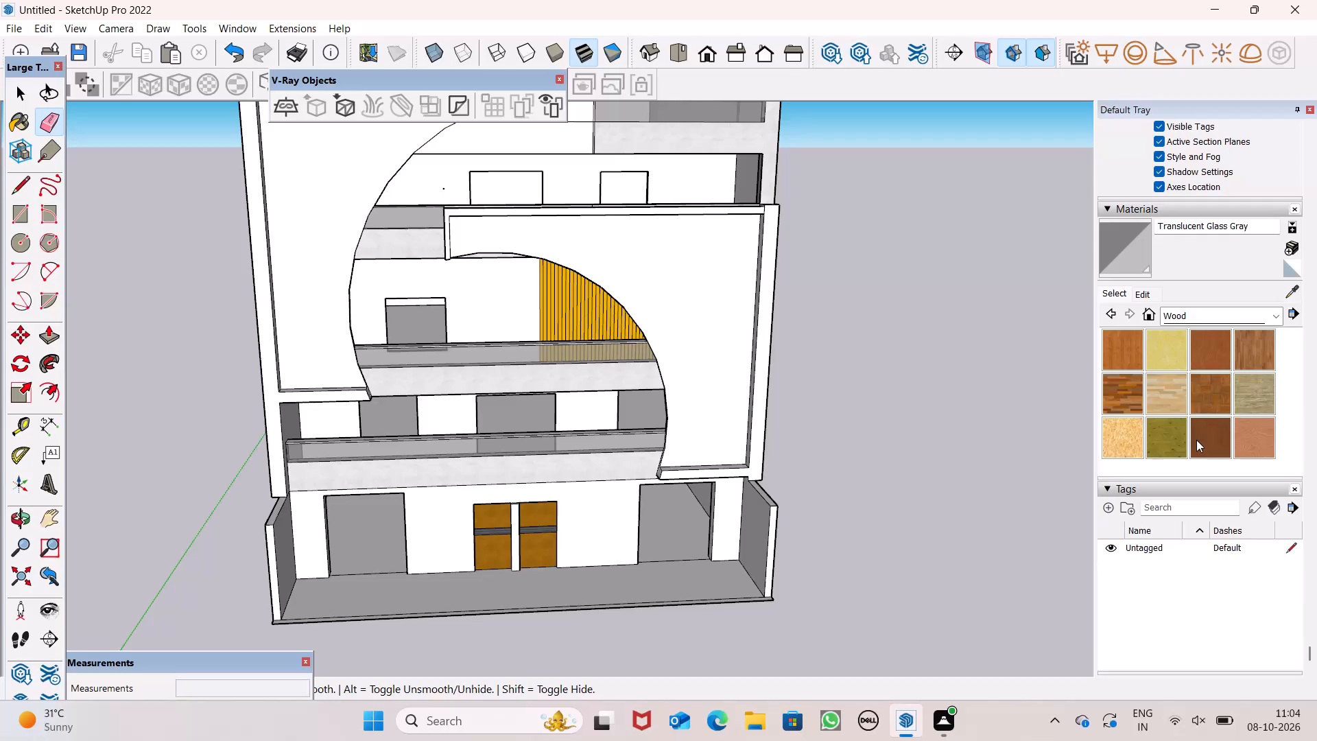
Paint the recessed faces of both the upper and lower facade panels with the Wood Bamboo material.
left_click(1196, 440)
left_click(1115, 364)
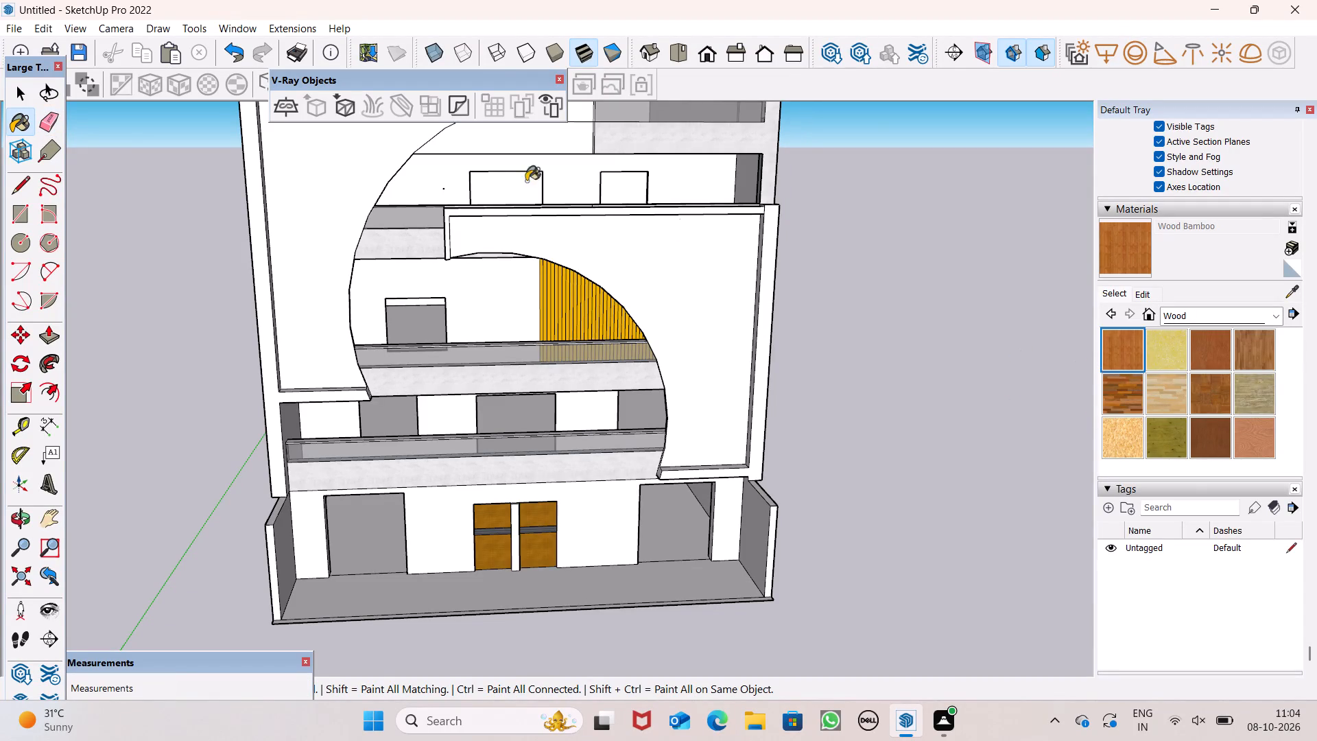
left_click(315, 183)
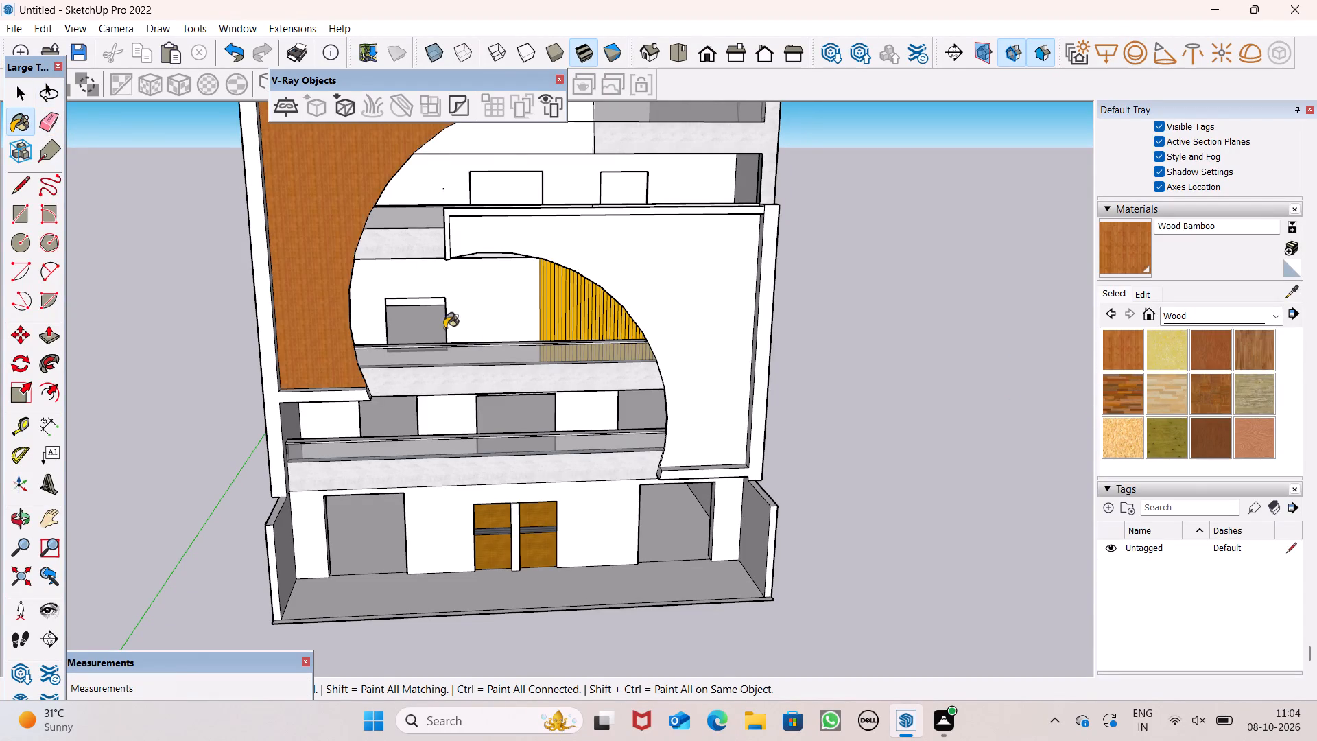
scroll(444, 377, "down", 5)
left_click(602, 372)
Examine the two wood-painted facade panels and the building front from above, close up and as a whole.
scroll(535, 343, "up", 1)
scroll(533, 346, "down", 2)
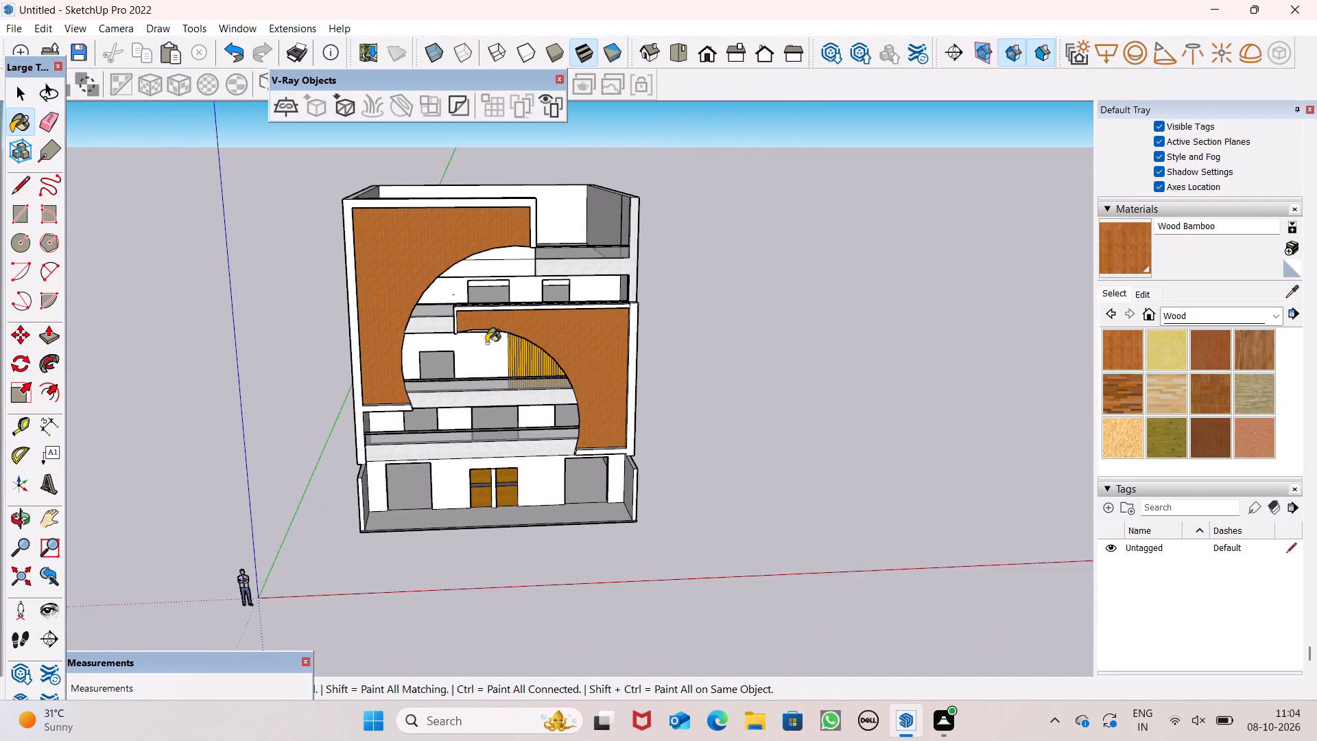
scroll(453, 329, "up", 4)
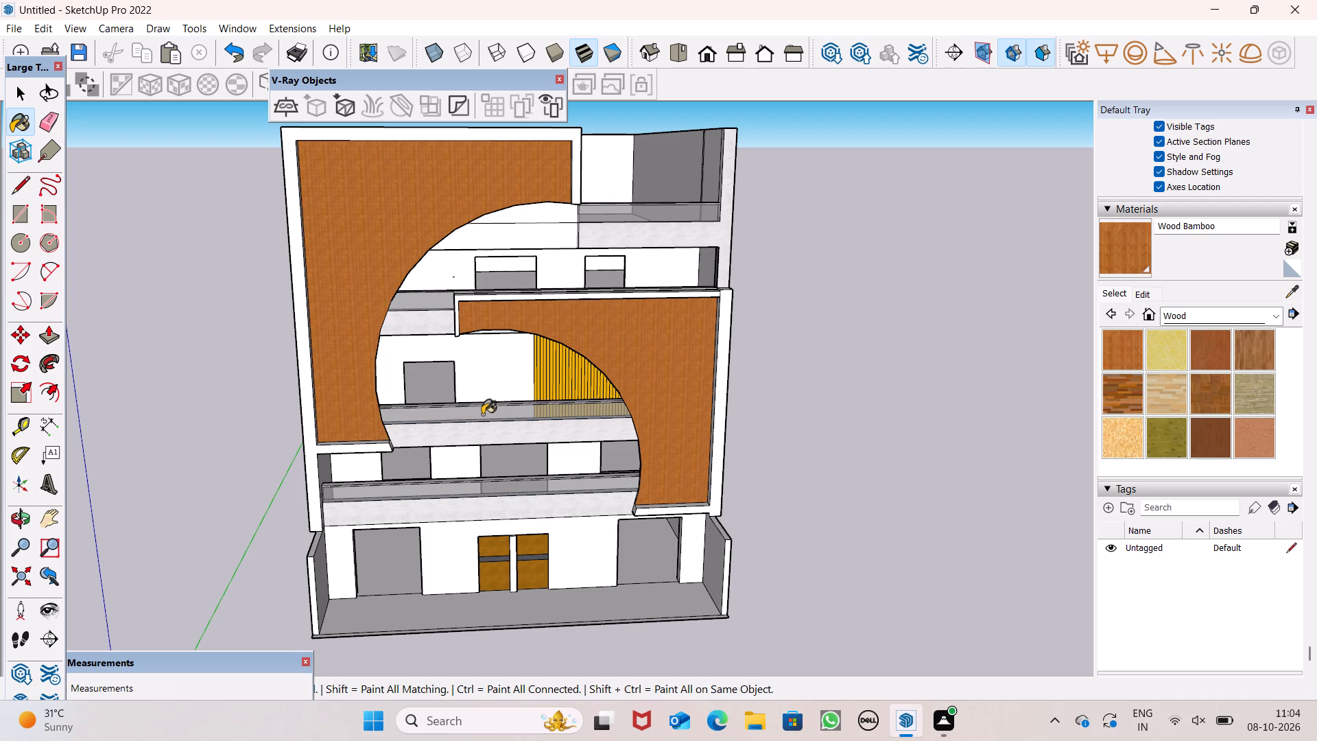
scroll(694, 653, "up", 2)
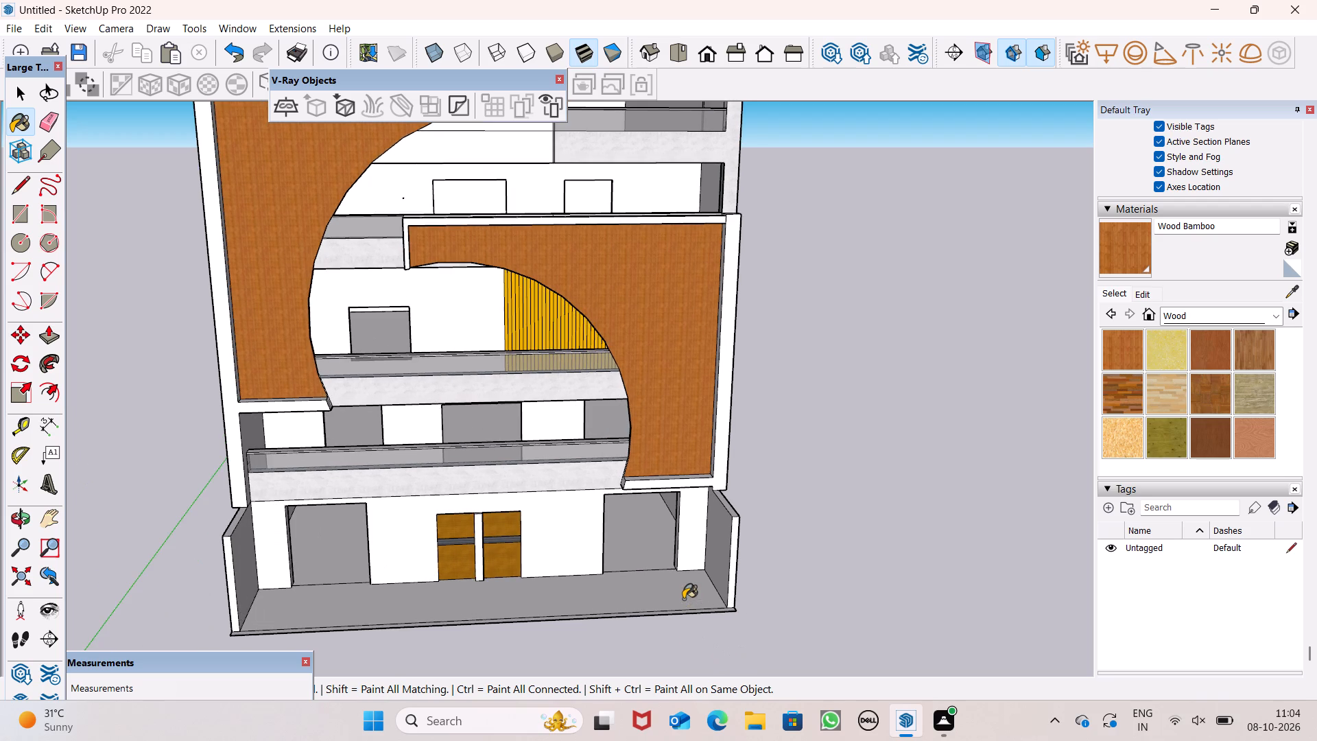
scroll(683, 593, "down", 1)
scroll(683, 593, "up", 1)
middle_click_drag(619, 532, 586, 666)
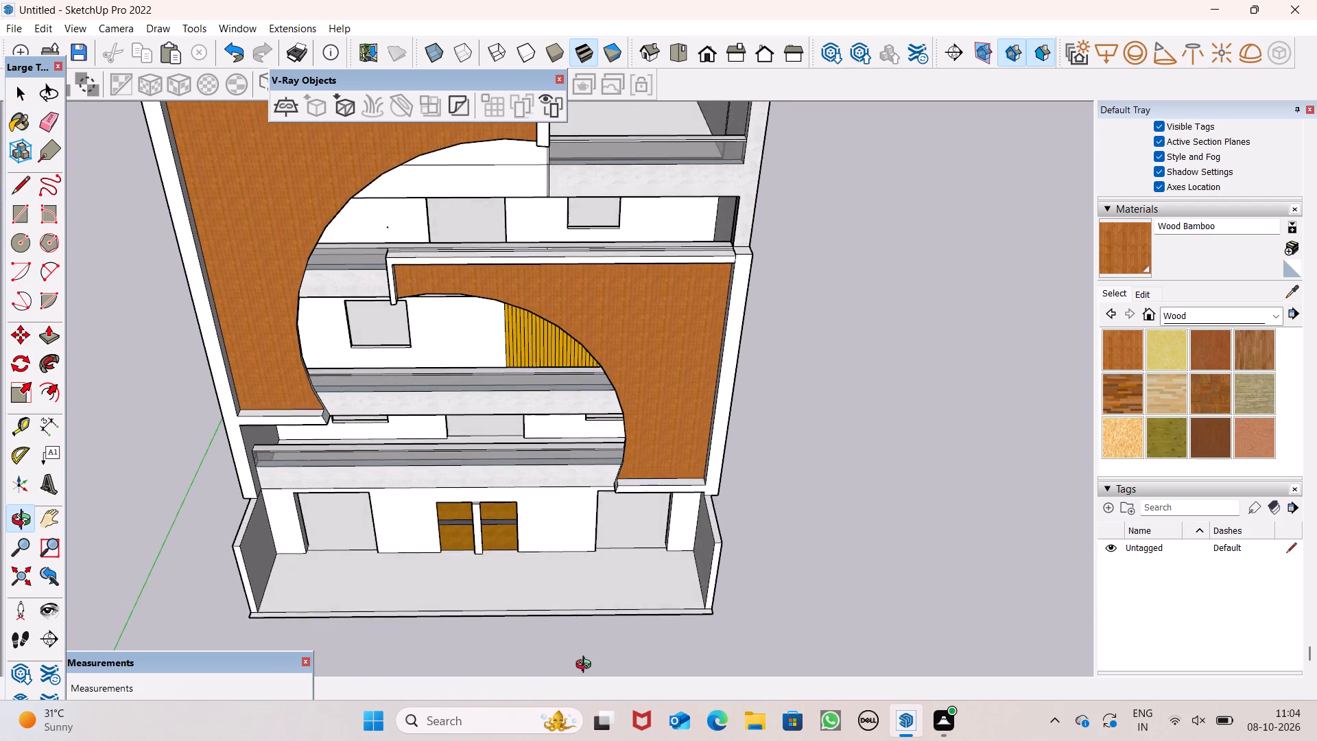
middle_click_drag(586, 666, 604, 517)
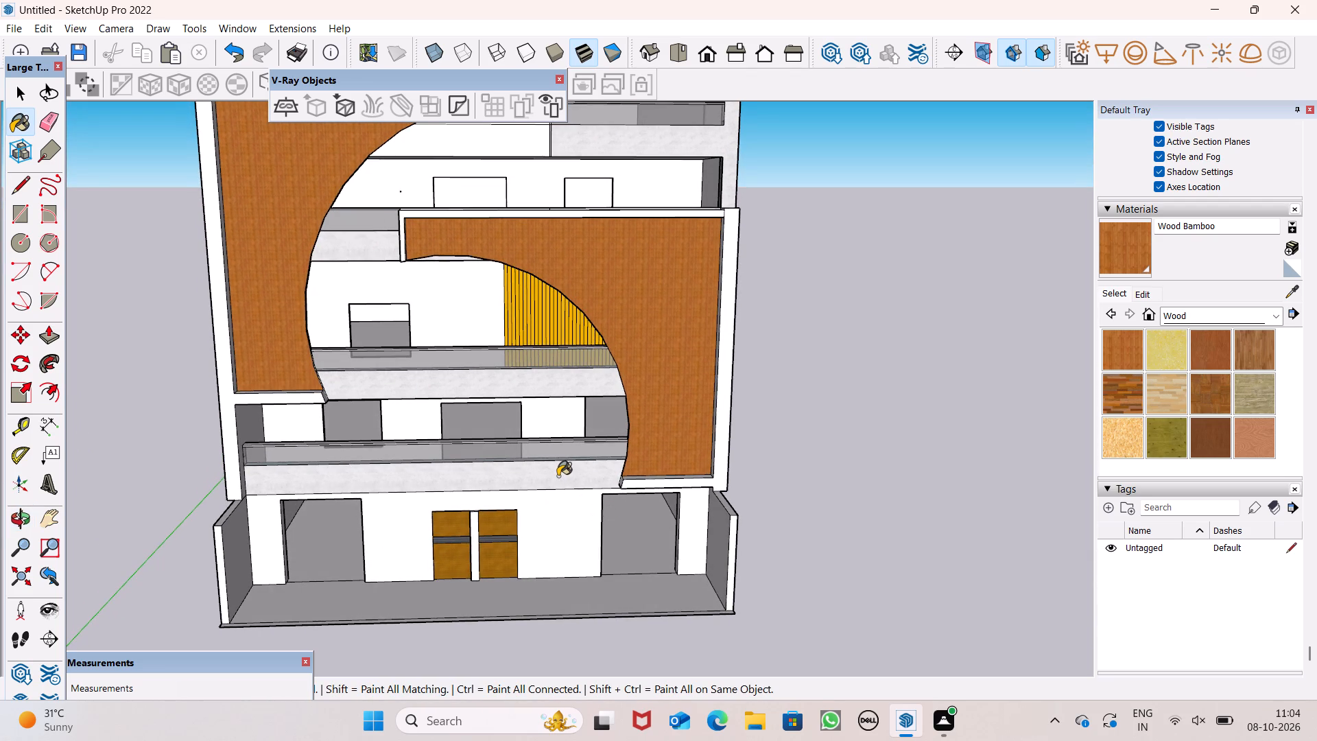
scroll(558, 464, "down", 1)
middle_click_drag(556, 458, 569, 467)
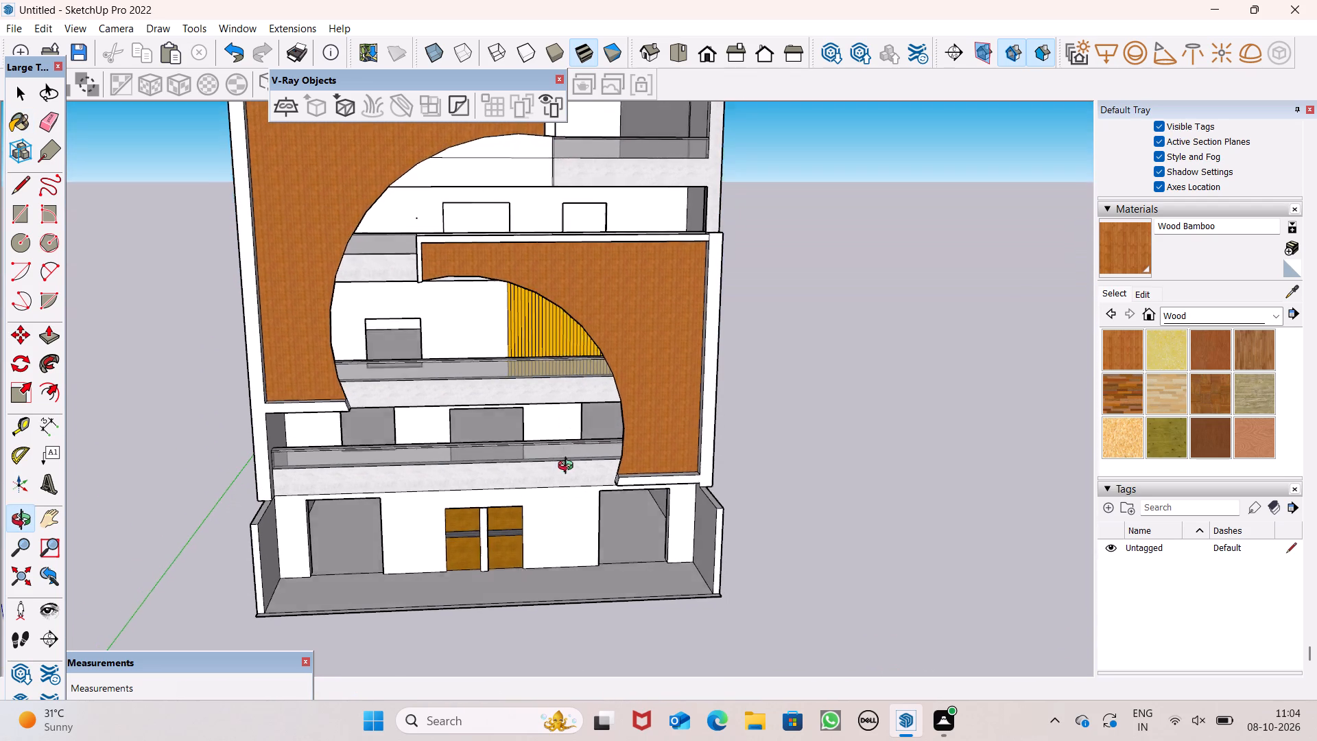
middle_click_drag(569, 467, 567, 472)
scroll(535, 480, "down", 3)
scroll(726, 493, "down", 3)
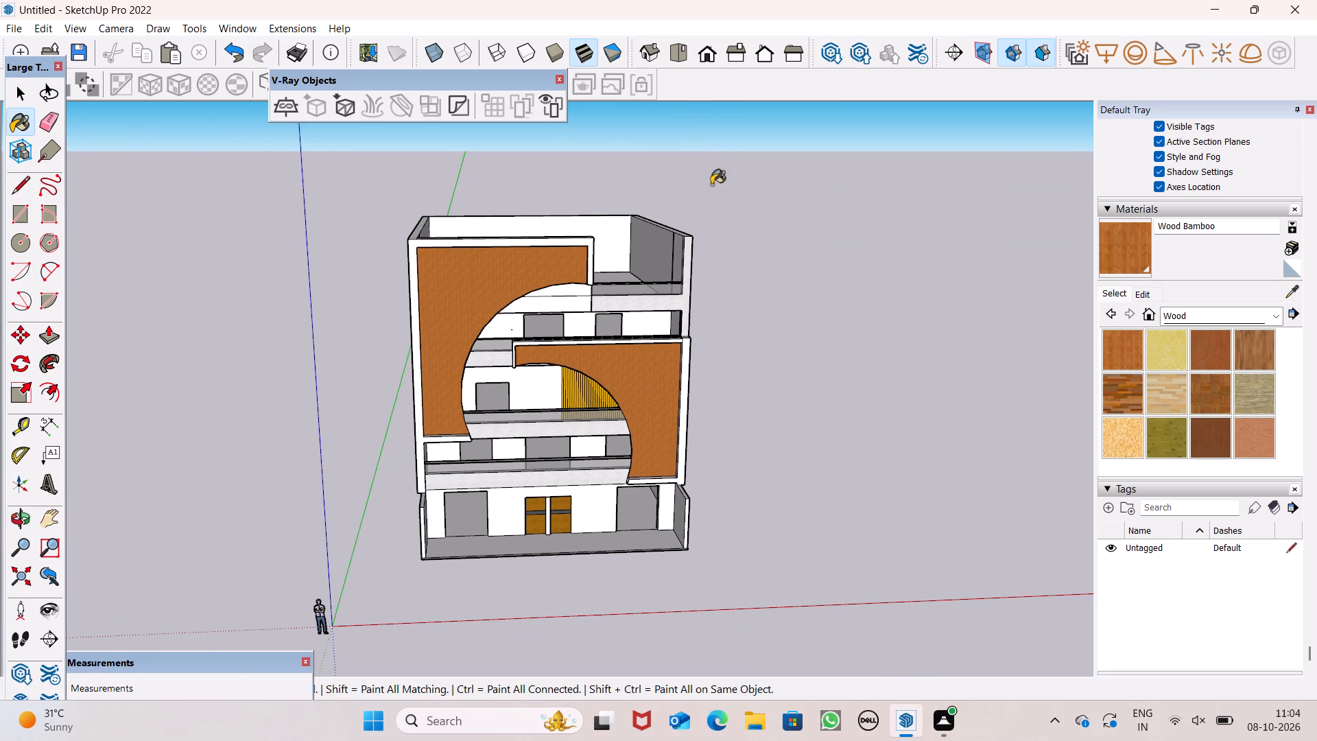
Draw a downward-tapering trapezoid near the upper wood panel's top-right corner, its left slanted side about 4' 4" long.
scroll(710, 273, "up", 4)
scroll(507, 209, "down", 1)
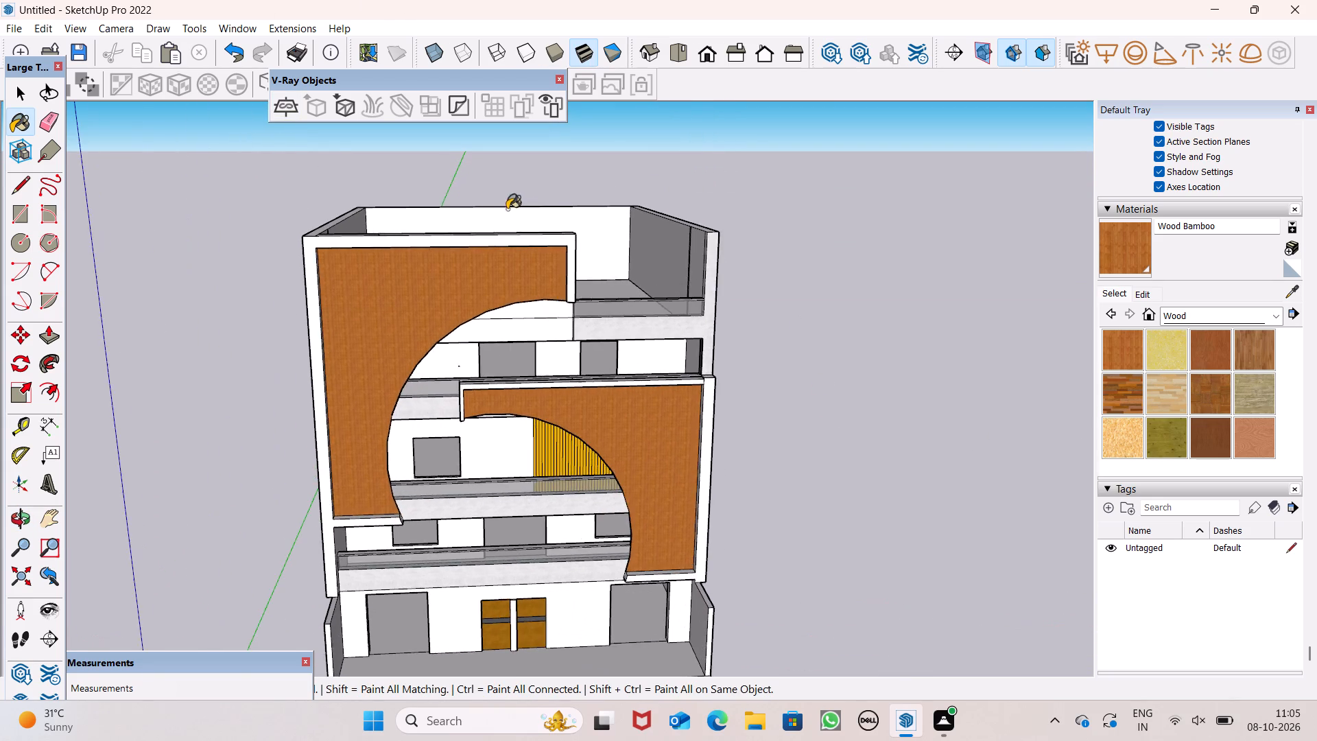
scroll(541, 253, "up", 5)
scroll(456, 255, "up", 5)
scroll(338, 242, "up", 2)
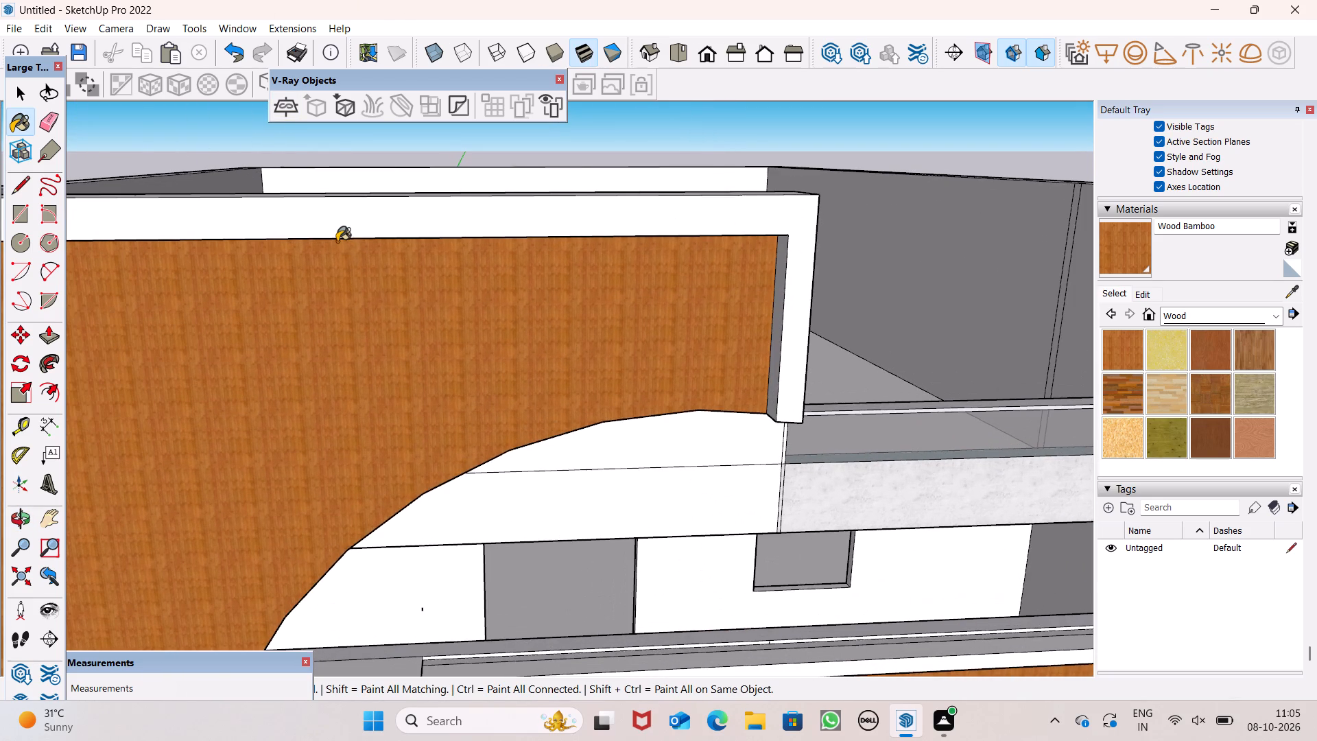
left_click(14, 186)
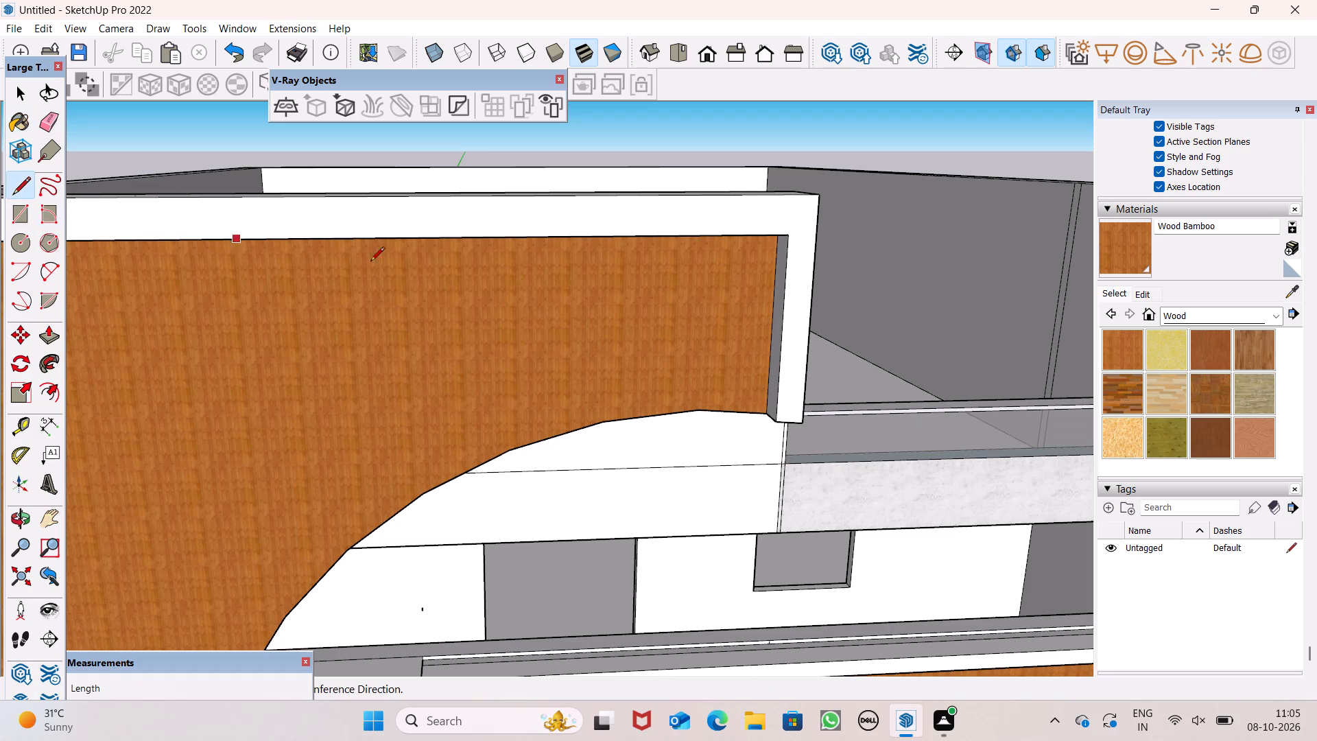
middle_click_drag(708, 369, 683, 276)
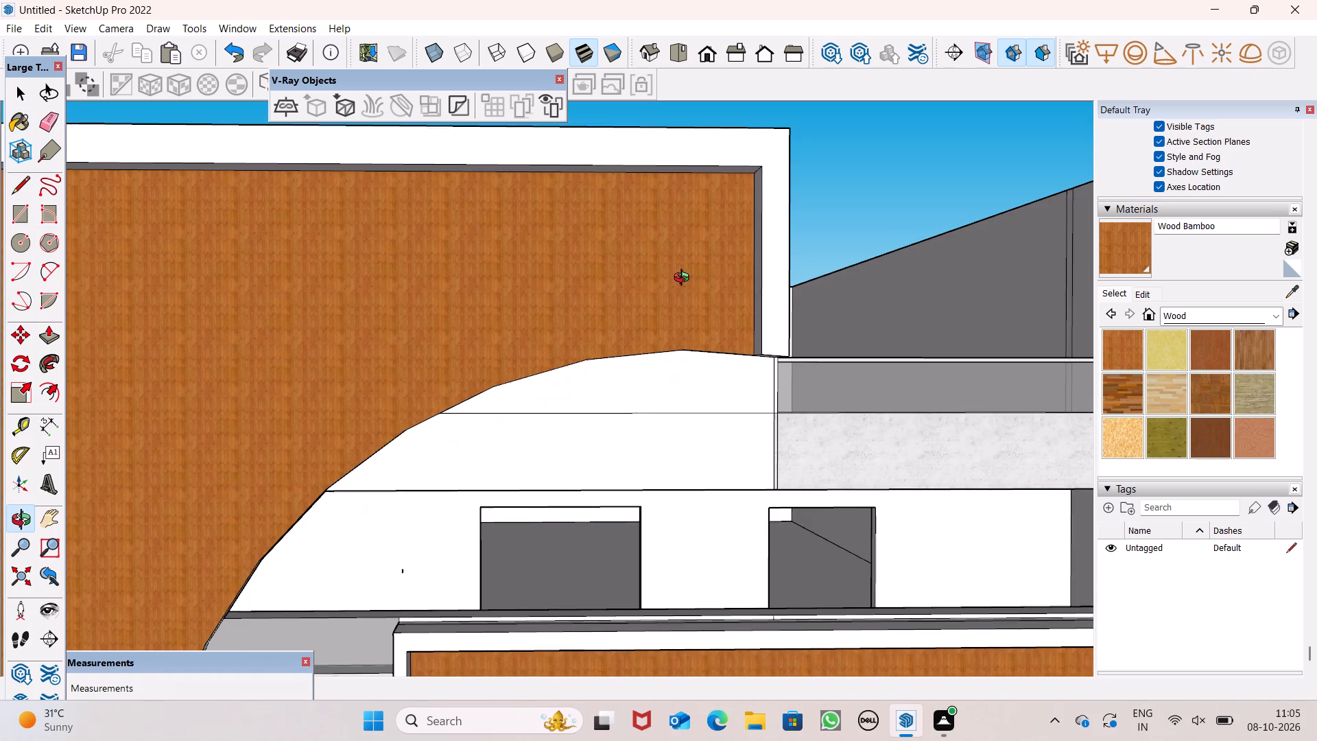
scroll(515, 207, "up", 4)
left_click_drag(475, 185, 503, 190)
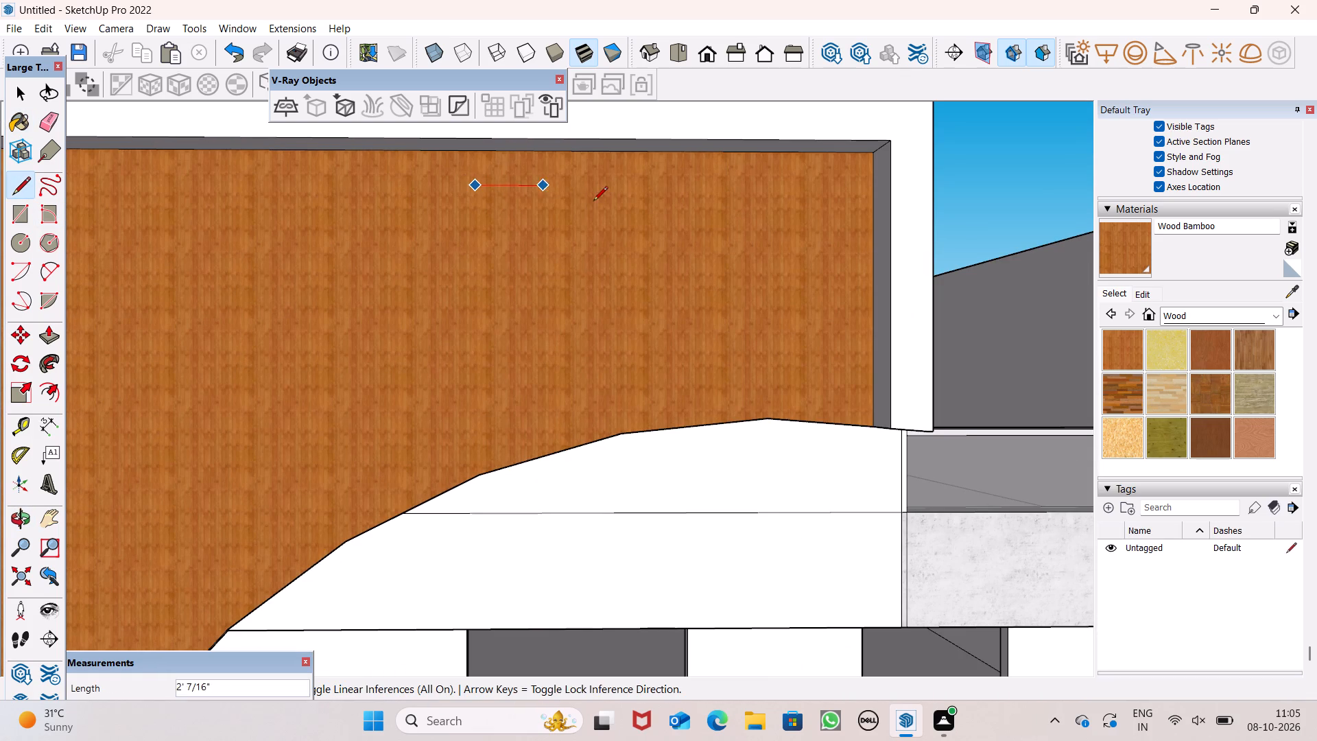
left_click(658, 185)
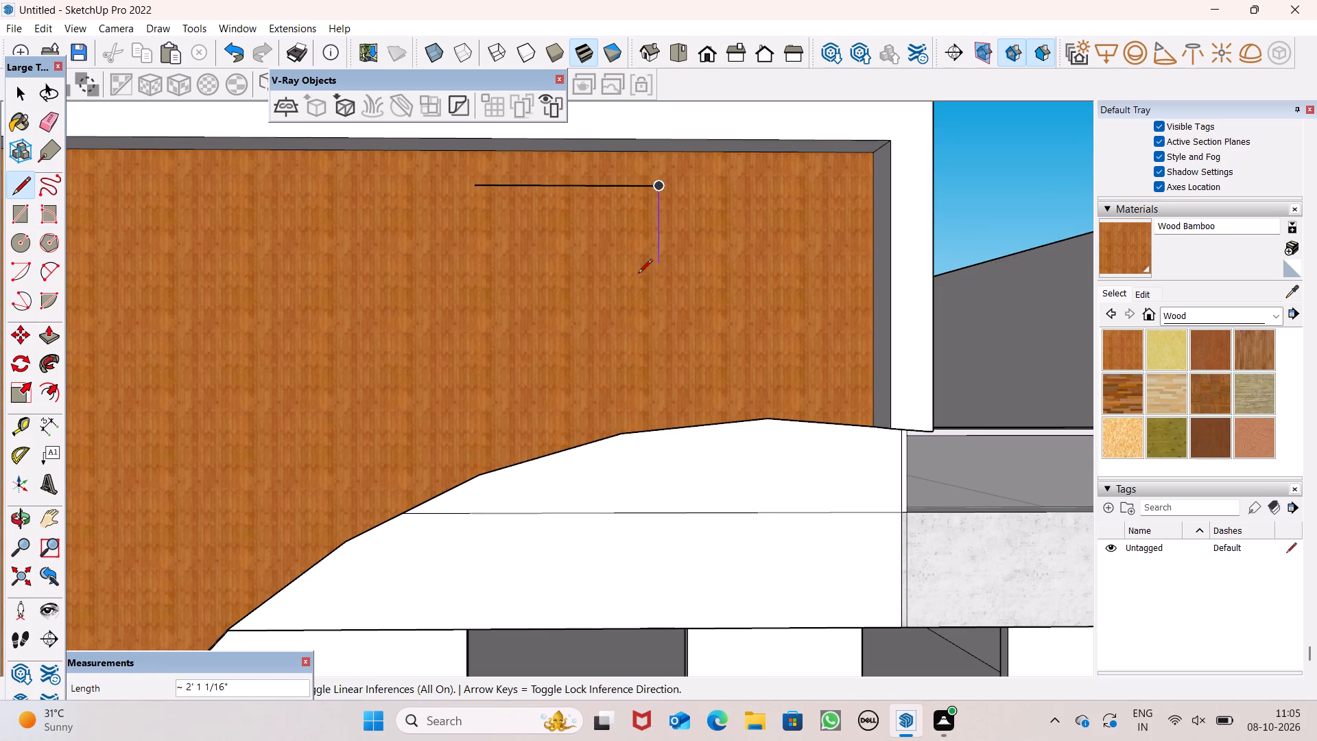
left_click(609, 345)
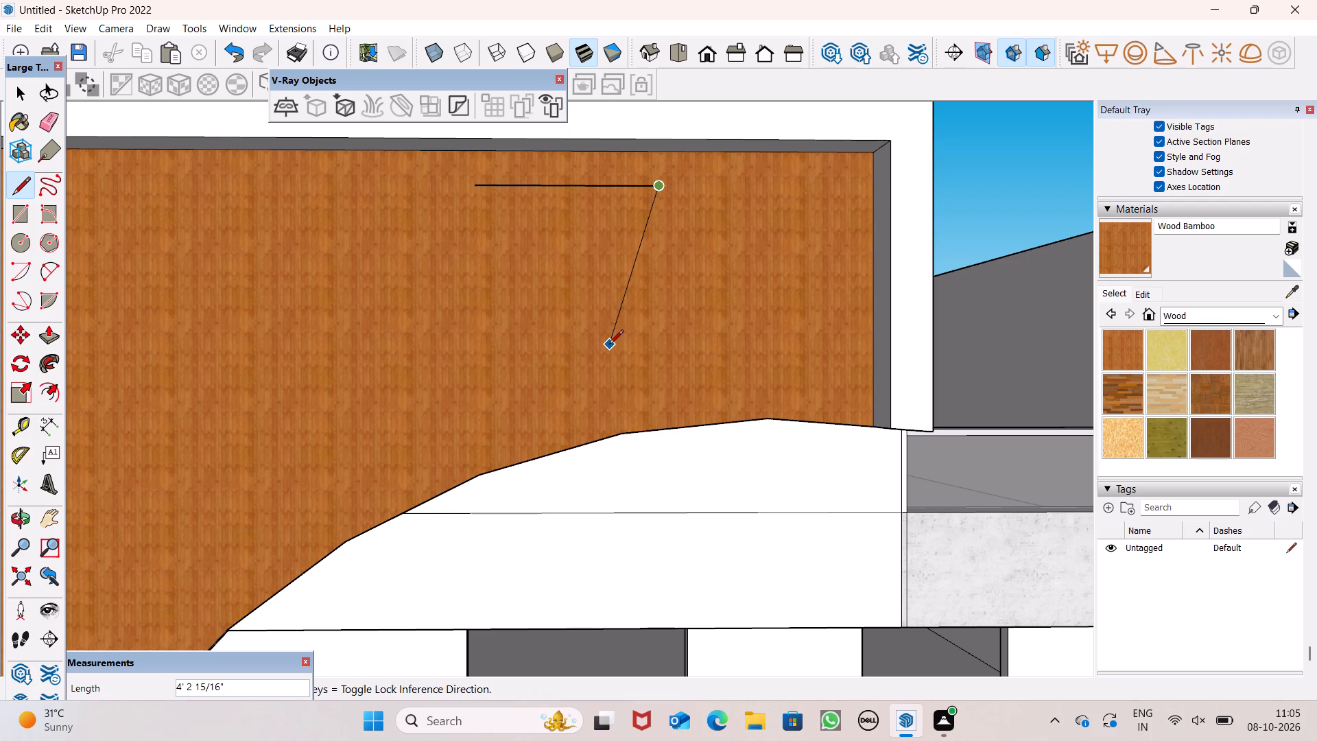
left_click(533, 353)
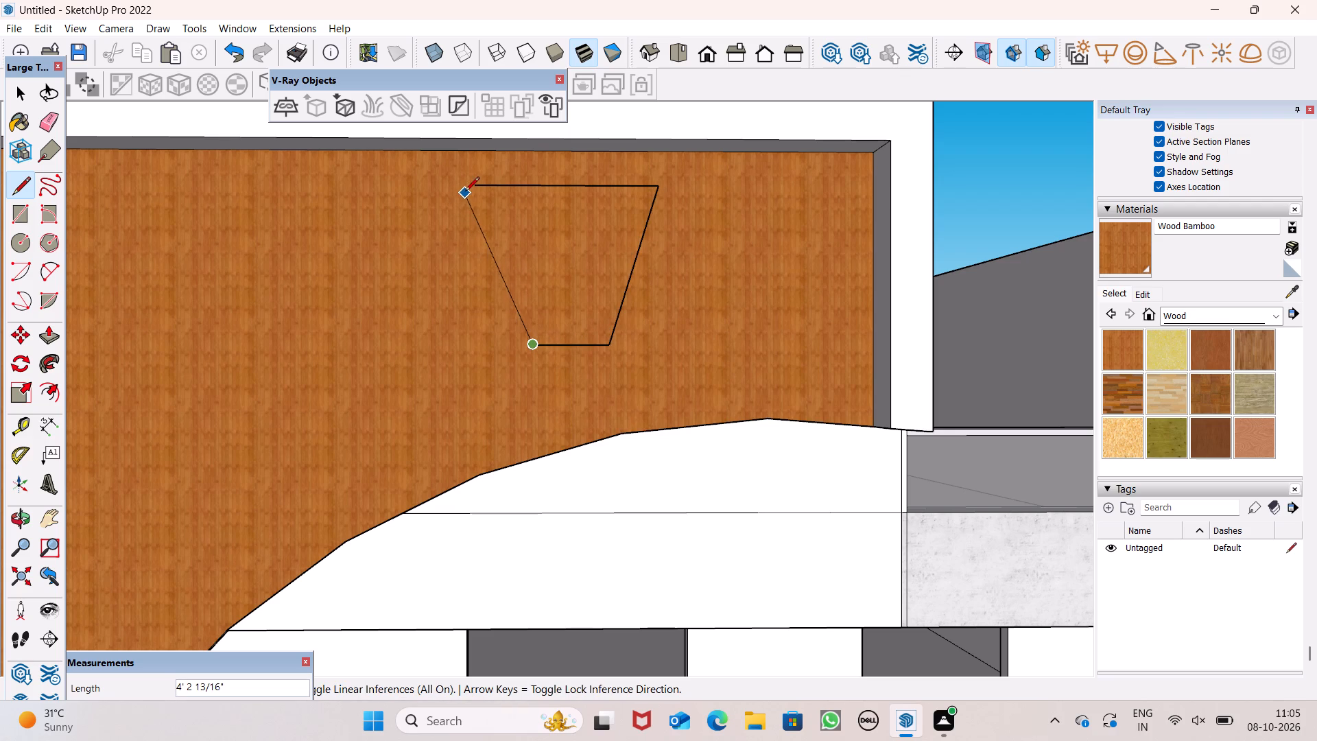
left_click(466, 189)
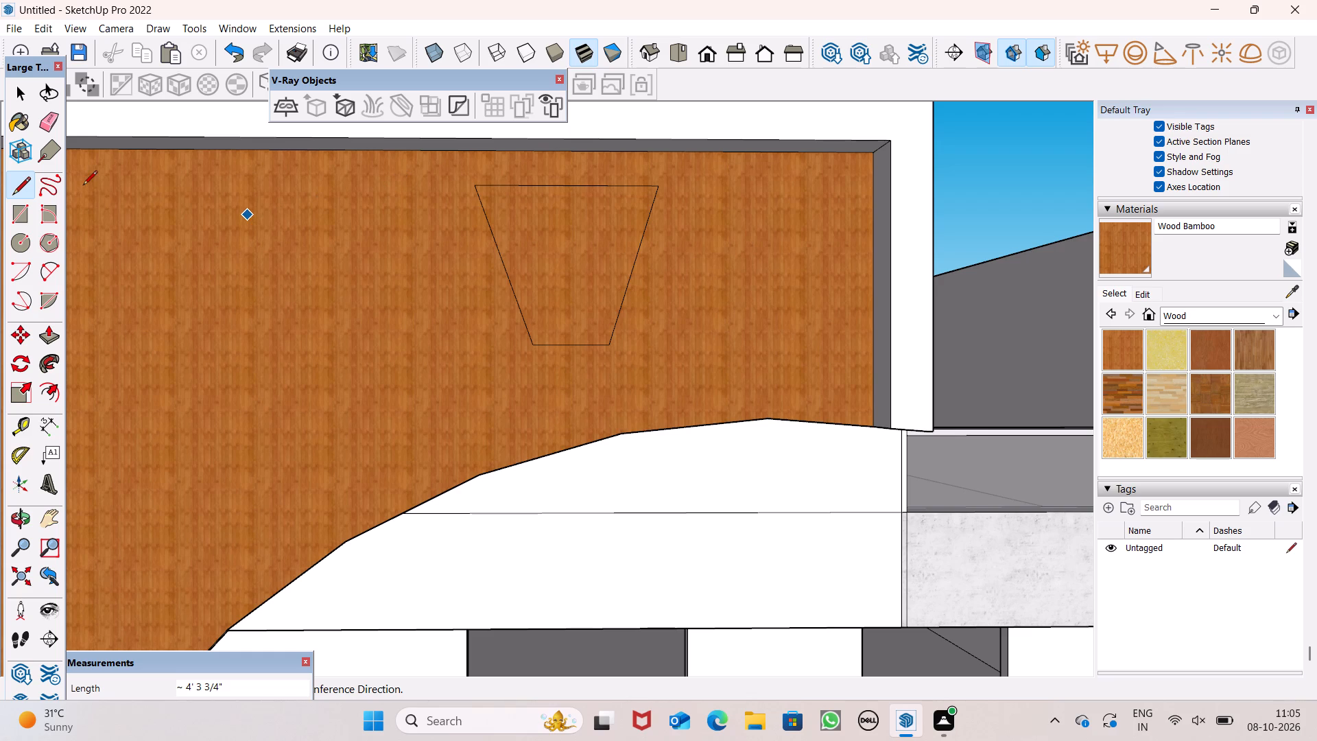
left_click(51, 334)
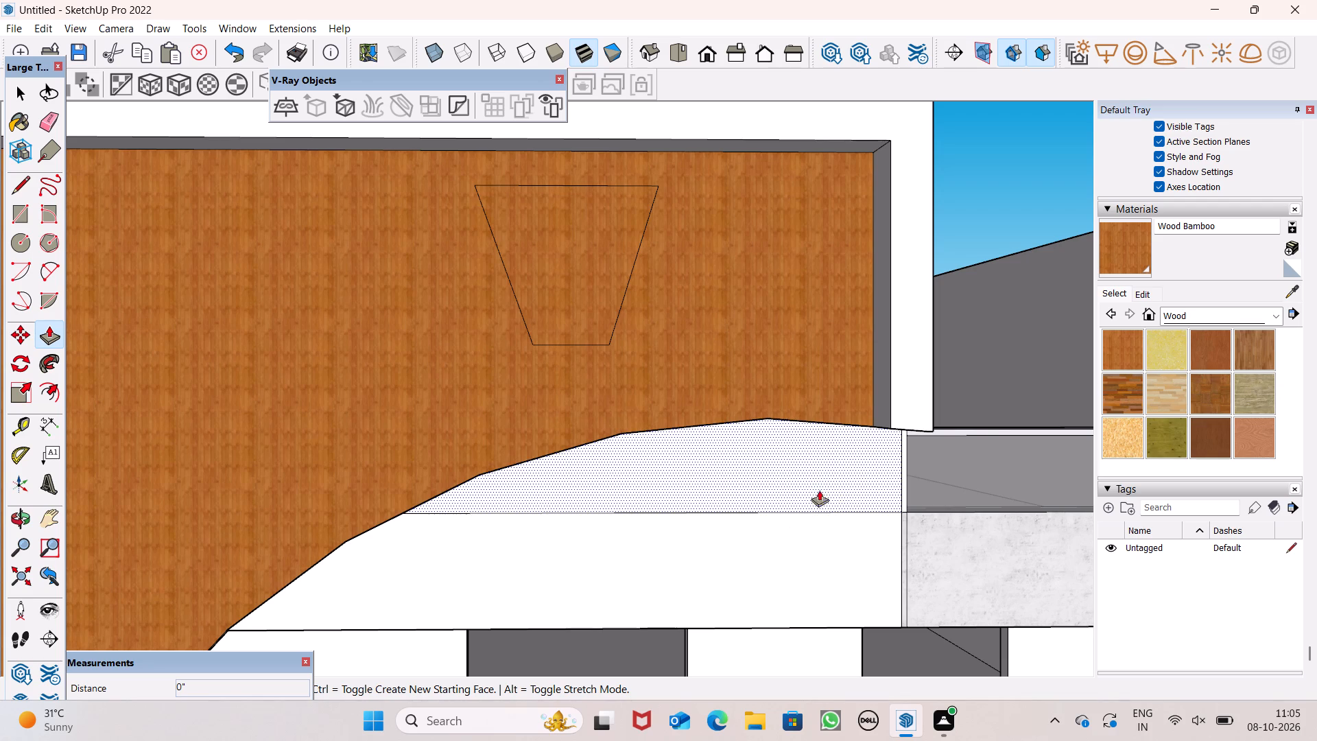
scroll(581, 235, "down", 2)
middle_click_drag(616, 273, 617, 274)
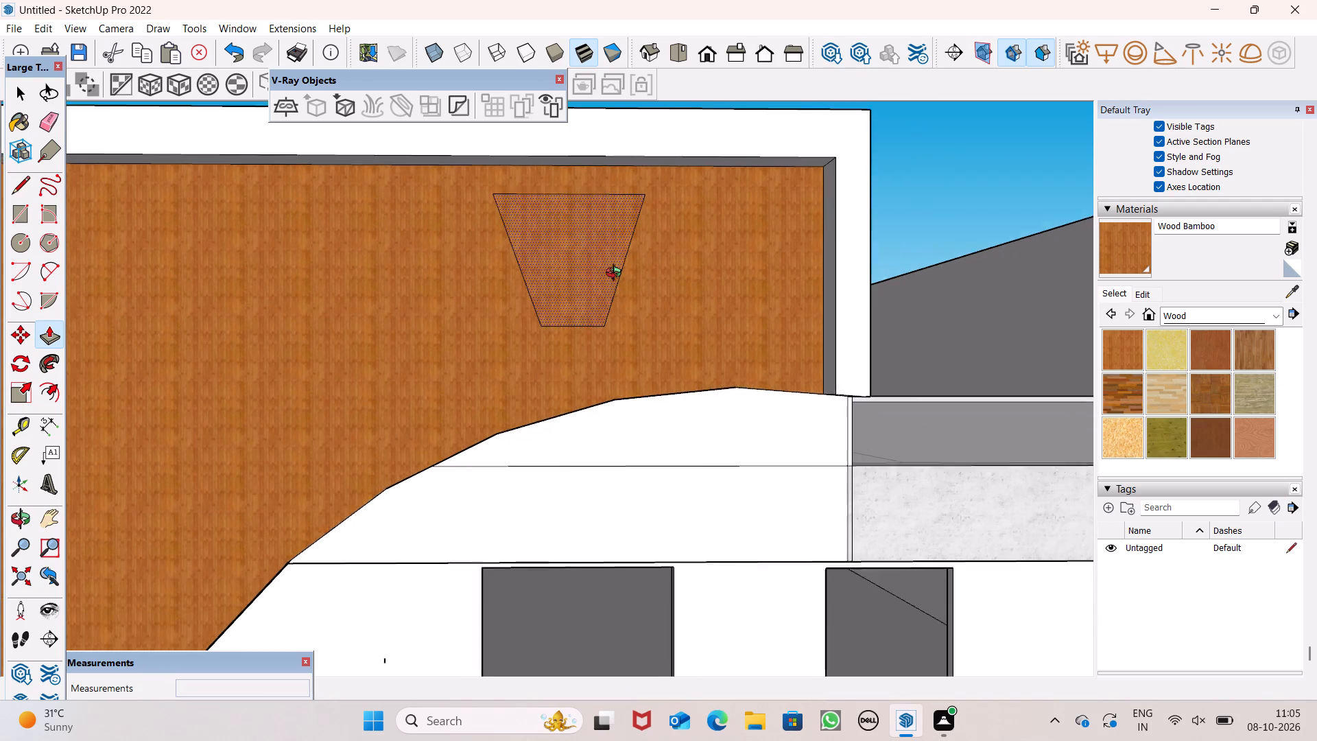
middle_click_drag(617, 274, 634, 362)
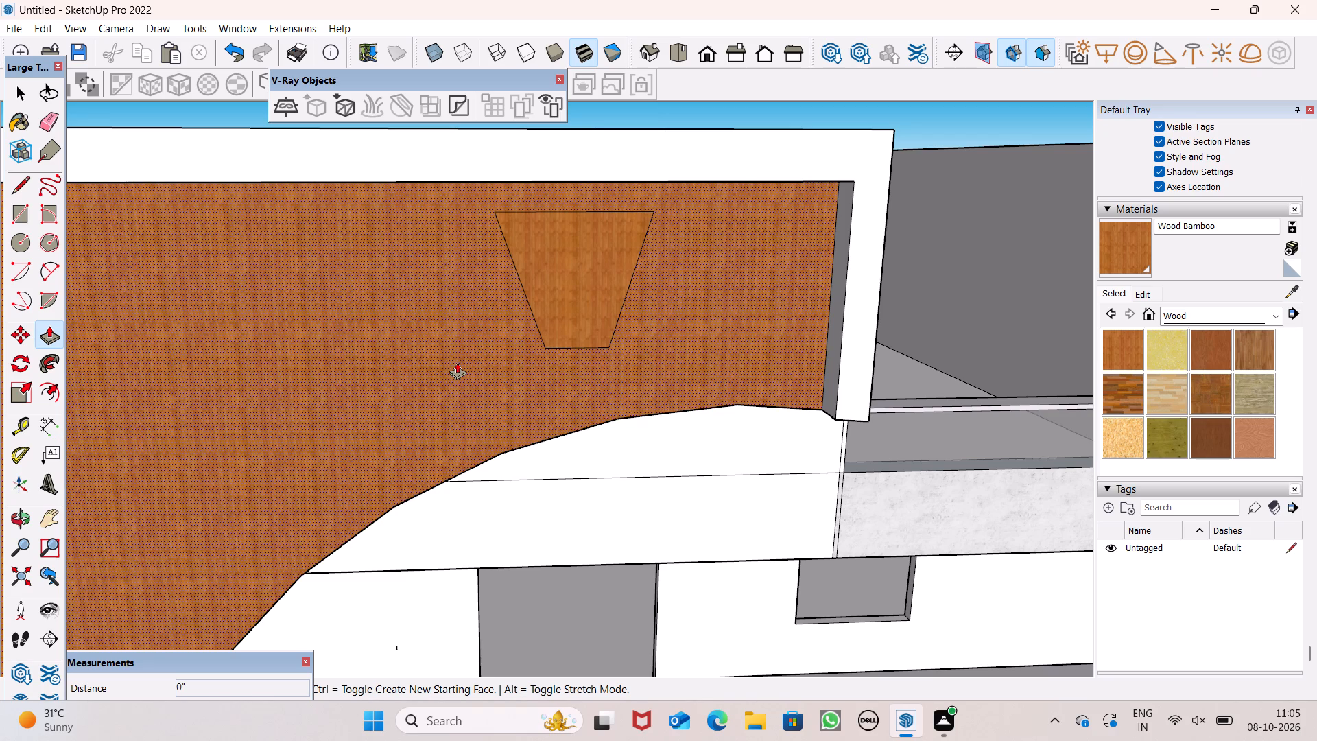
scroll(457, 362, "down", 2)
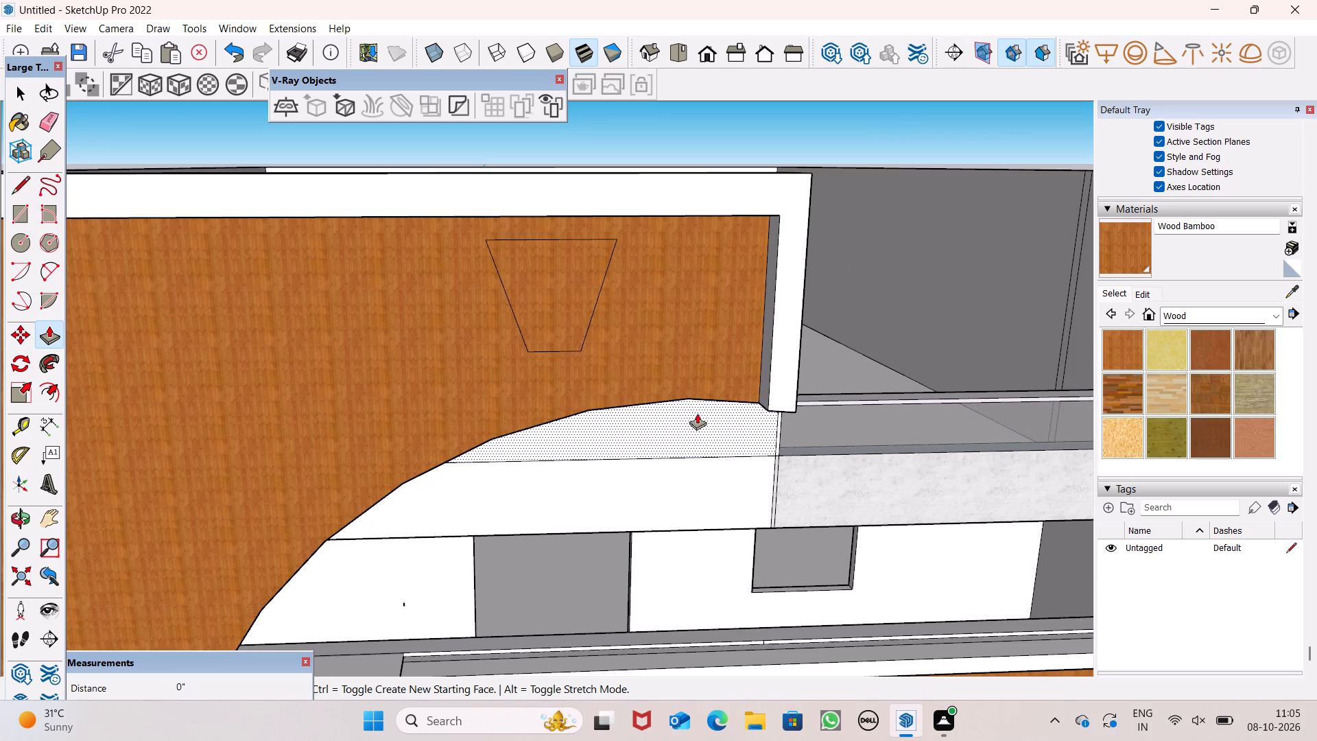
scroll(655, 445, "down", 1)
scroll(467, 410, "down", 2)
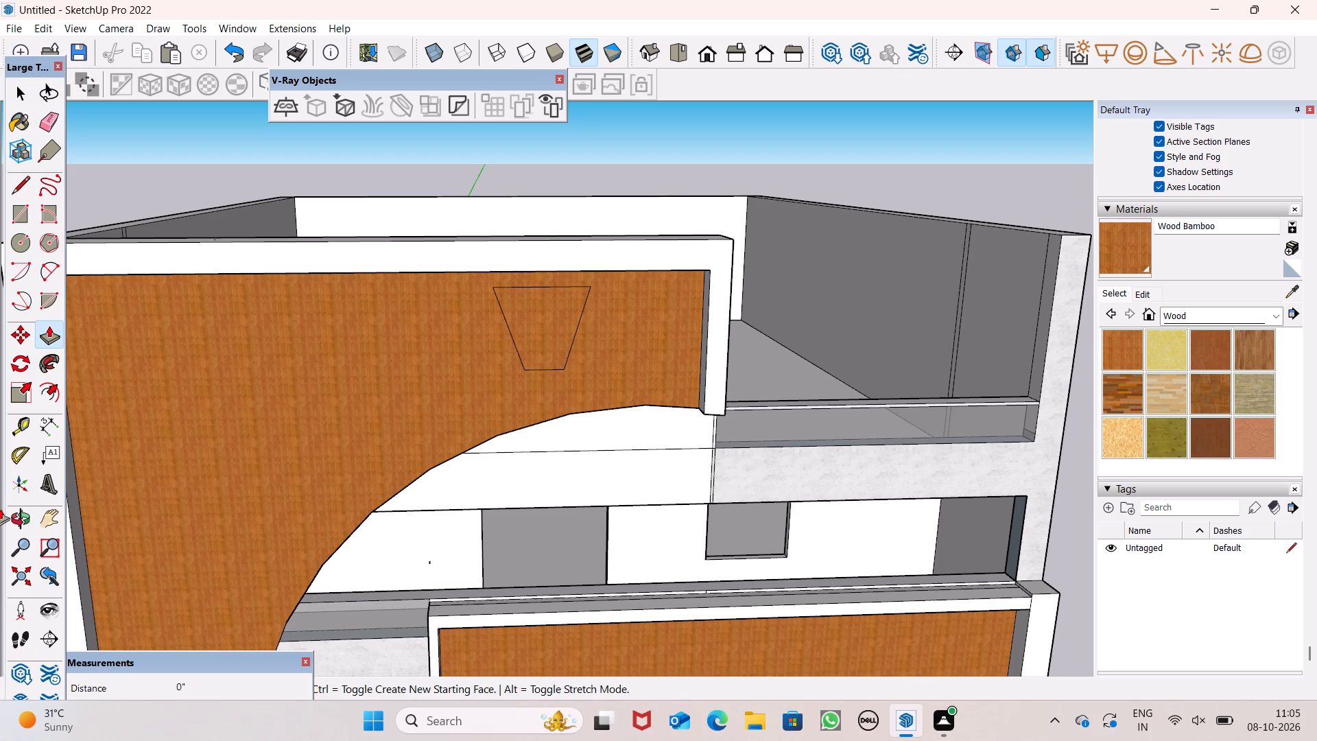
Offset the trapezoid's outline inward by about 5" to form a border band.
left_click(52, 403)
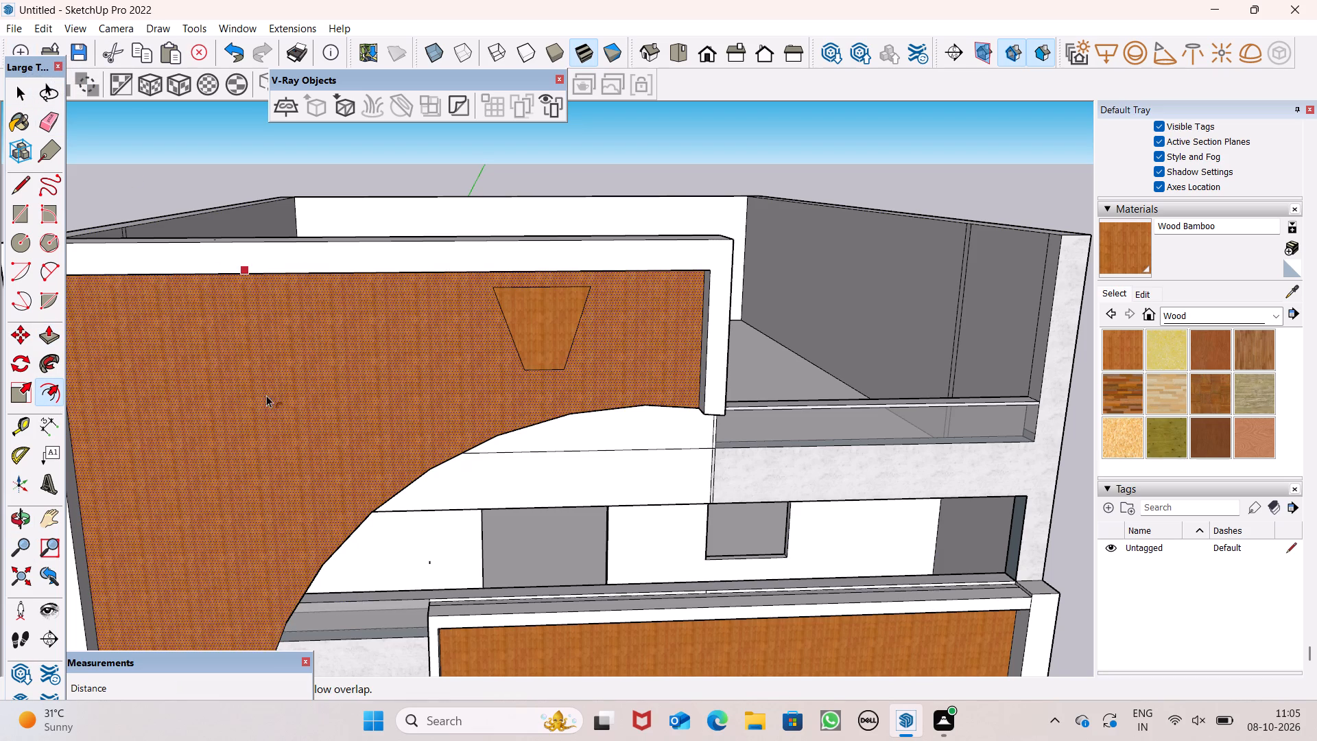
scroll(589, 267, "up", 5)
scroll(550, 314, "up", 3)
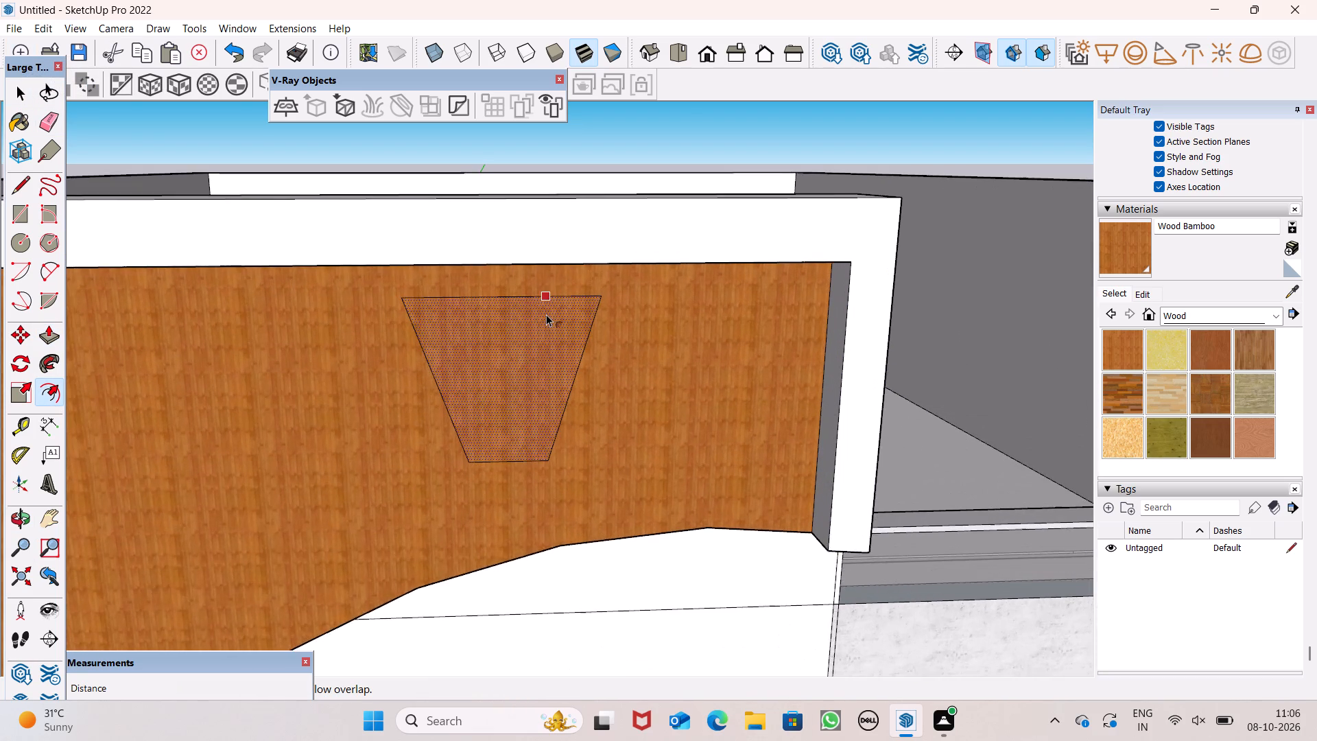
scroll(512, 302, "up", 8)
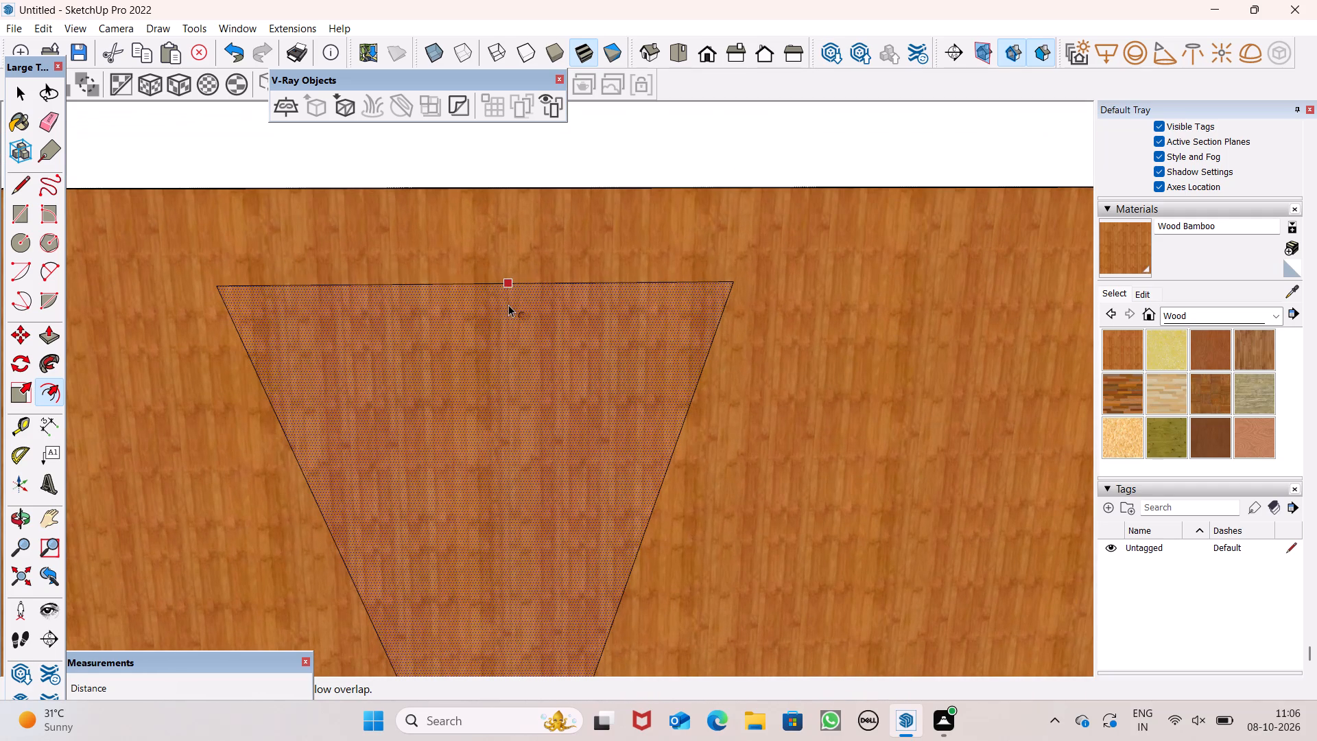
left_click_drag(508, 306, 507, 329)
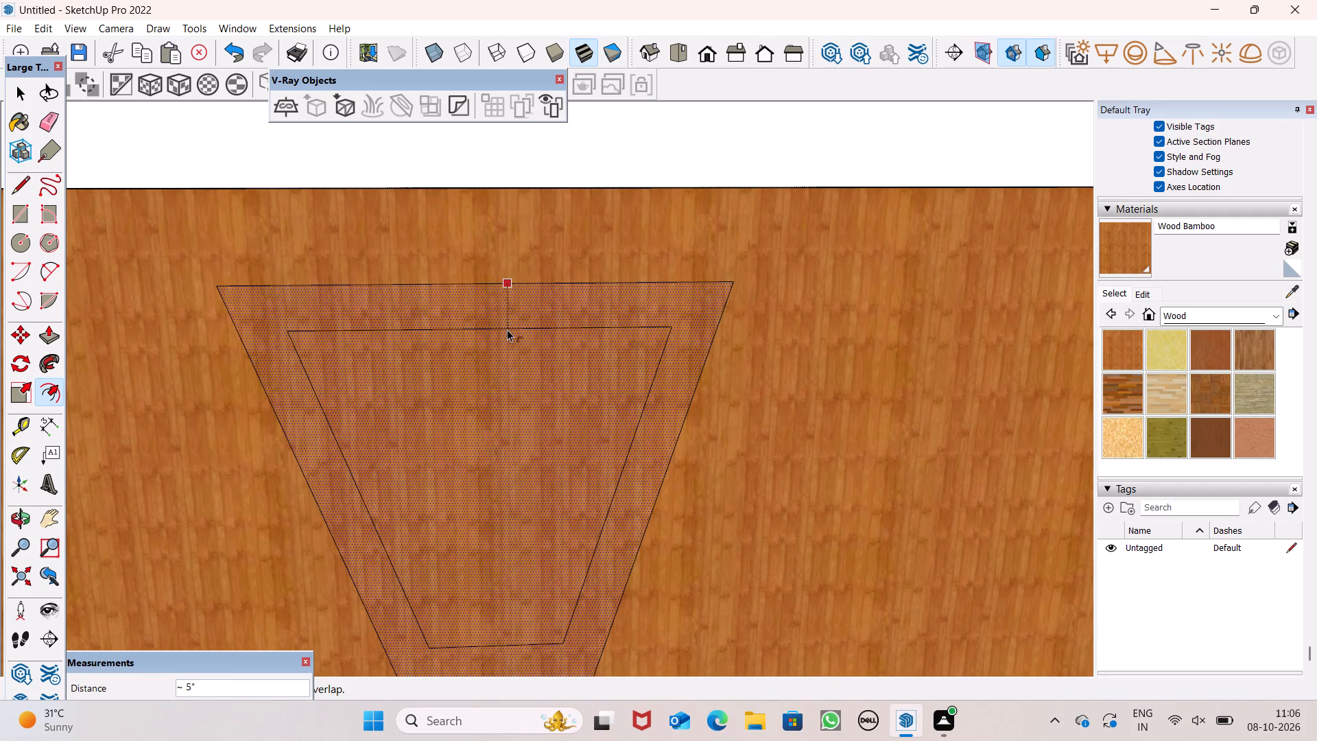
left_click_drag(507, 329, 507, 330)
scroll(508, 331, "down", 9)
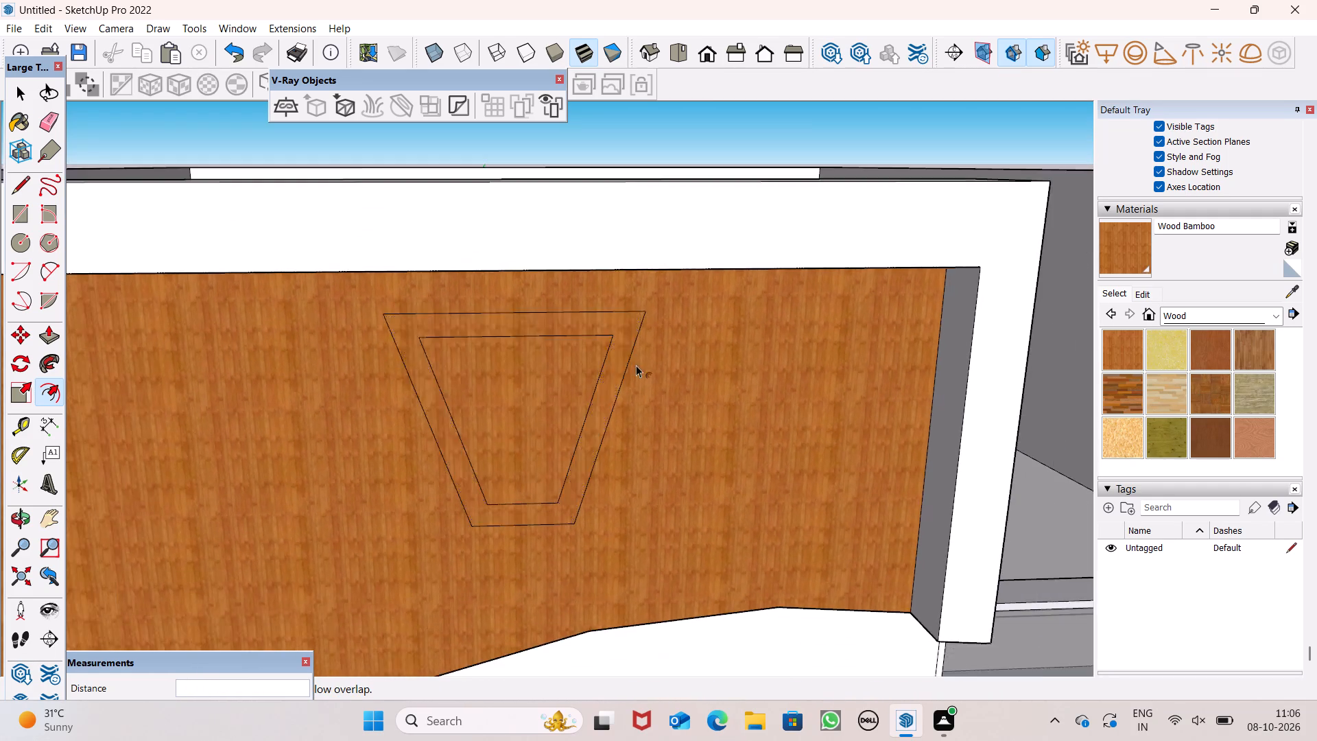
scroll(636, 365, "down", 2)
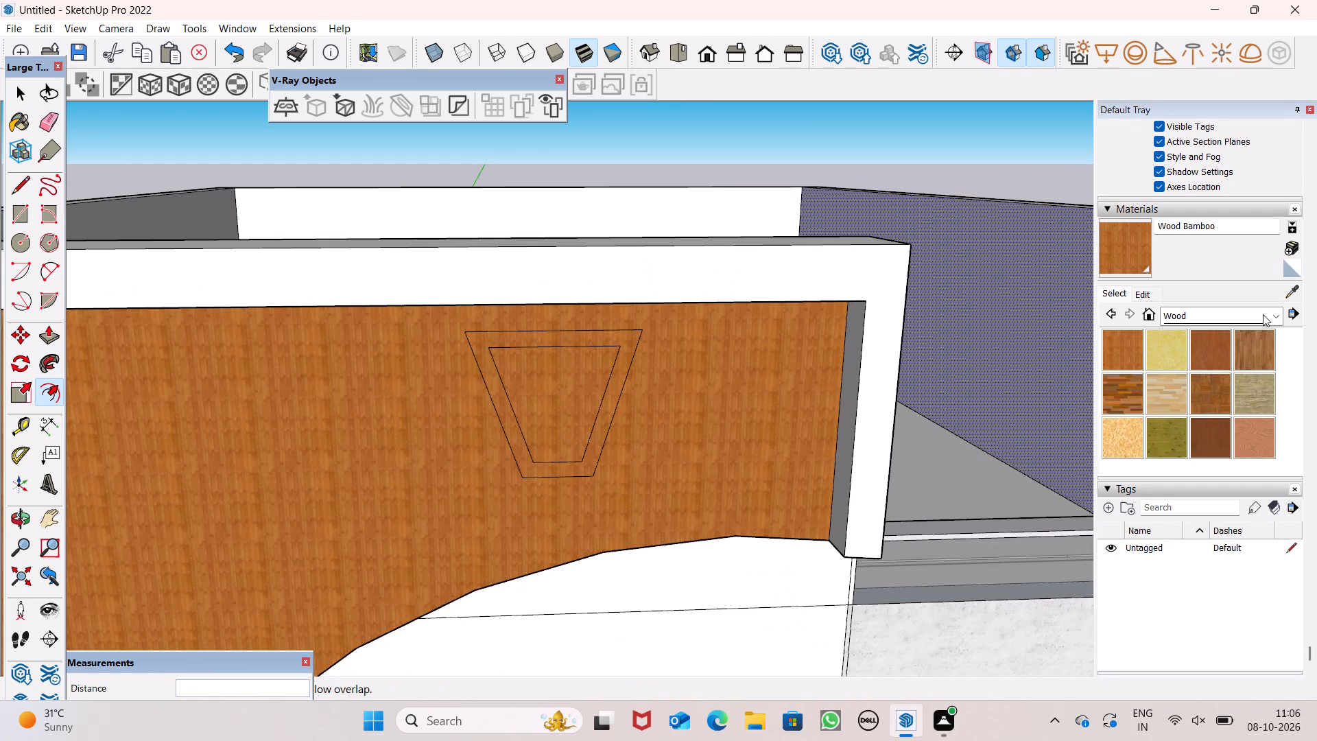
Paint the band between the two trapezoid outlines with white Color M00 from the Colors collection.
left_click(1275, 316)
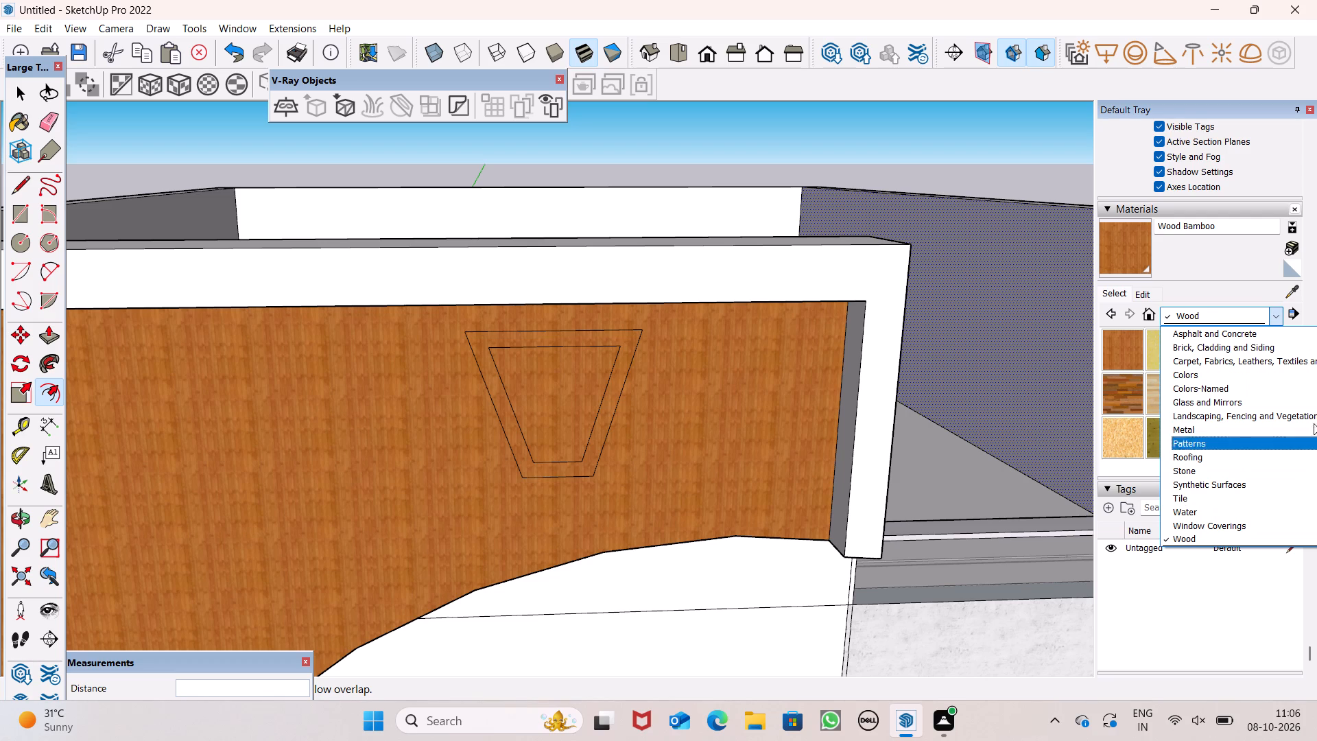
left_click(1258, 374)
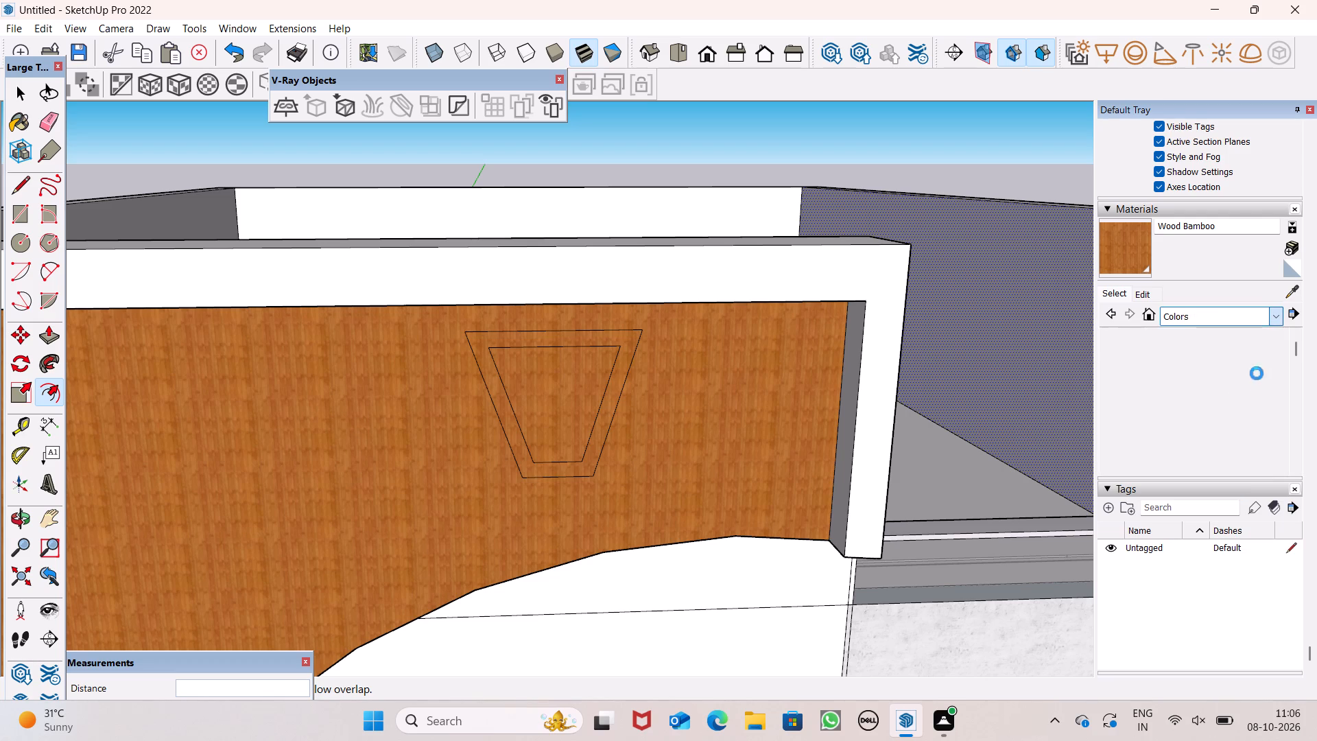
scroll(1191, 412, "down", 8)
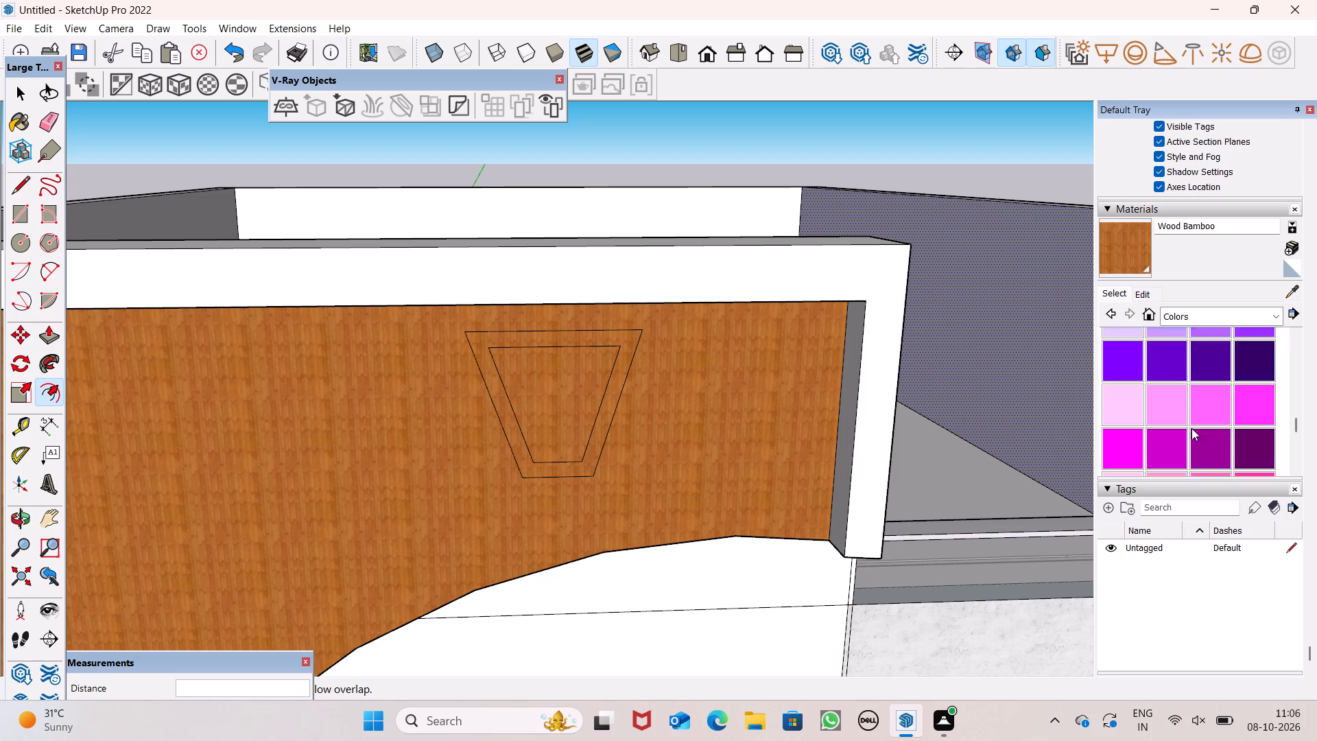
scroll(1191, 428, "down", 5)
scroll(1191, 423, "up", 1)
scroll(1191, 423, "down", 1)
scroll(1192, 439, "up", 1)
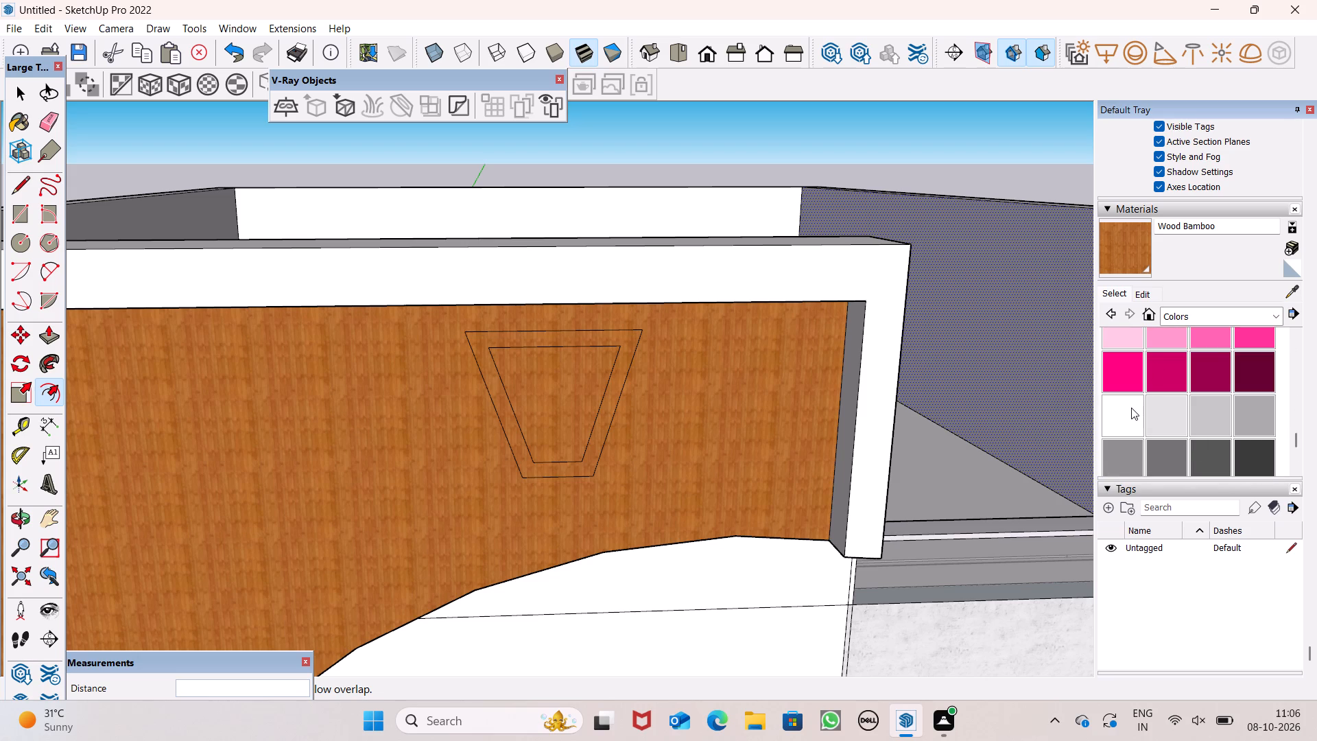
left_click(1131, 408)
scroll(526, 344, "up", 9)
left_click(478, 345)
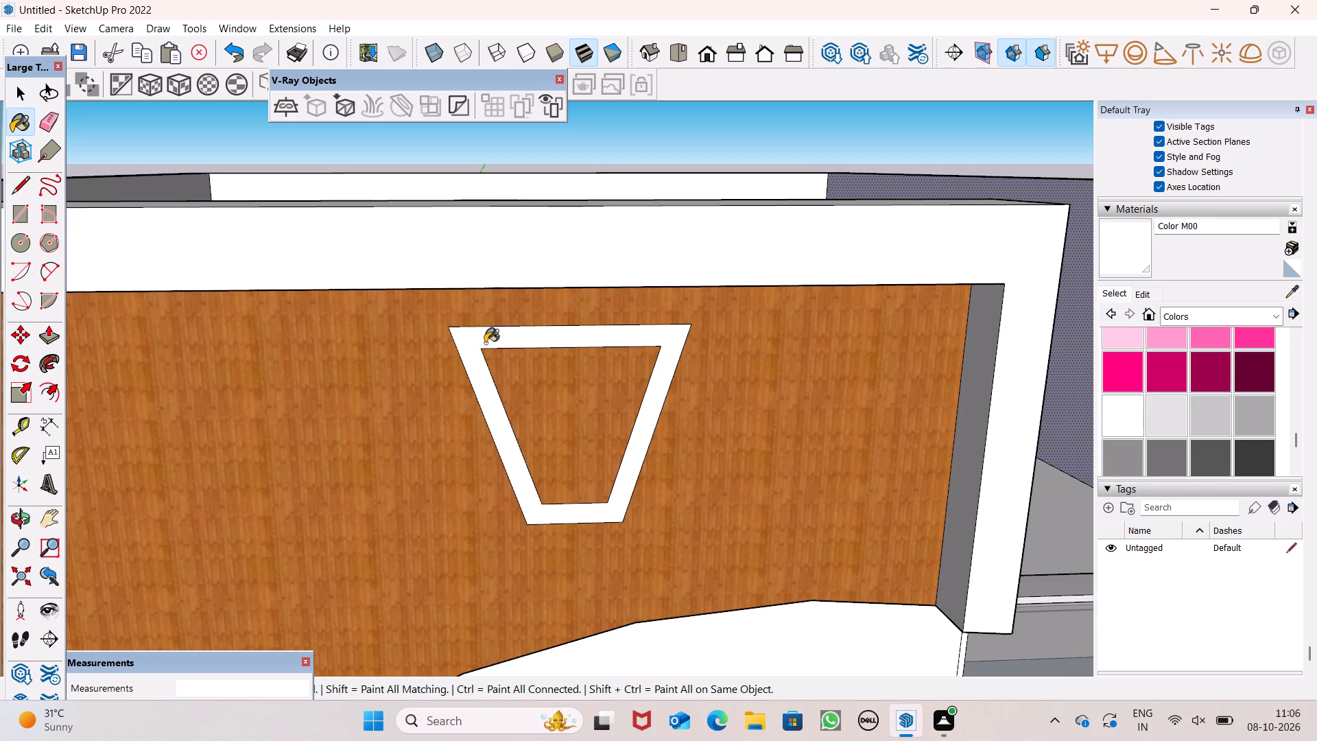
scroll(687, 368, "down", 6)
scroll(722, 437, "down", 2)
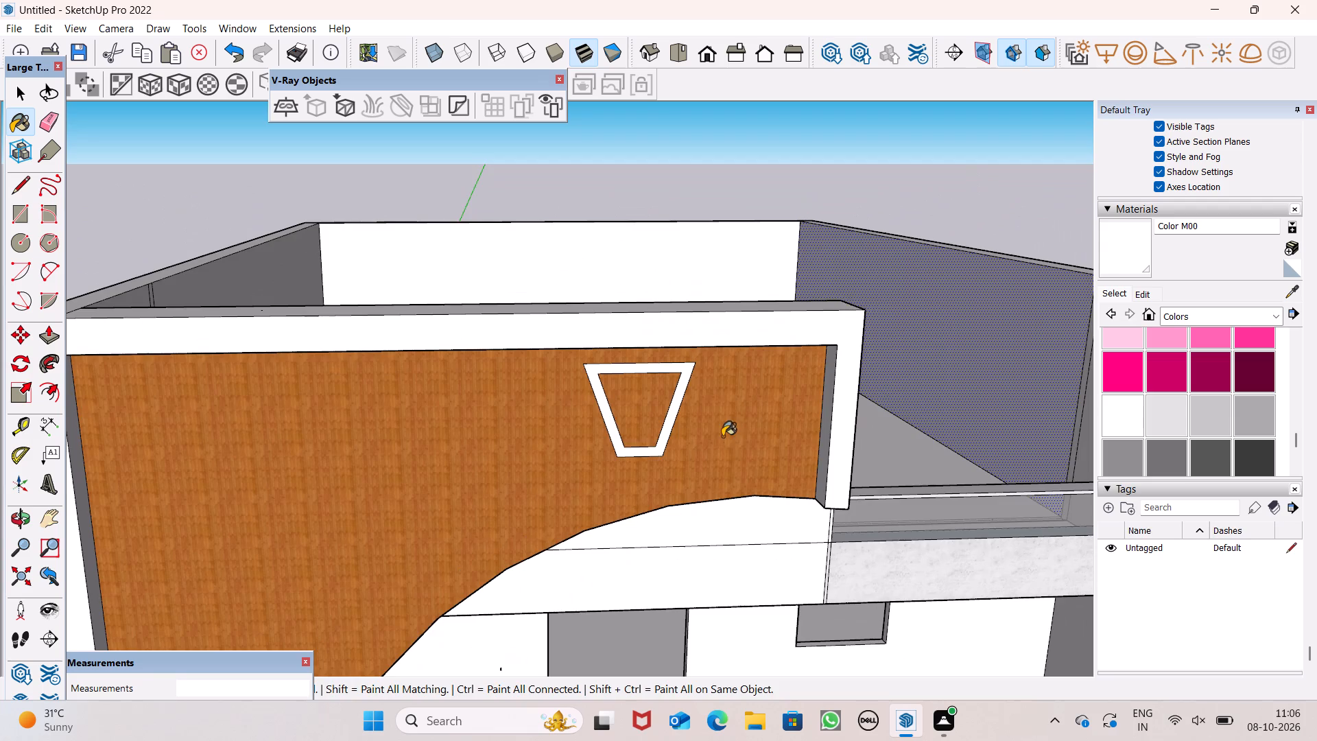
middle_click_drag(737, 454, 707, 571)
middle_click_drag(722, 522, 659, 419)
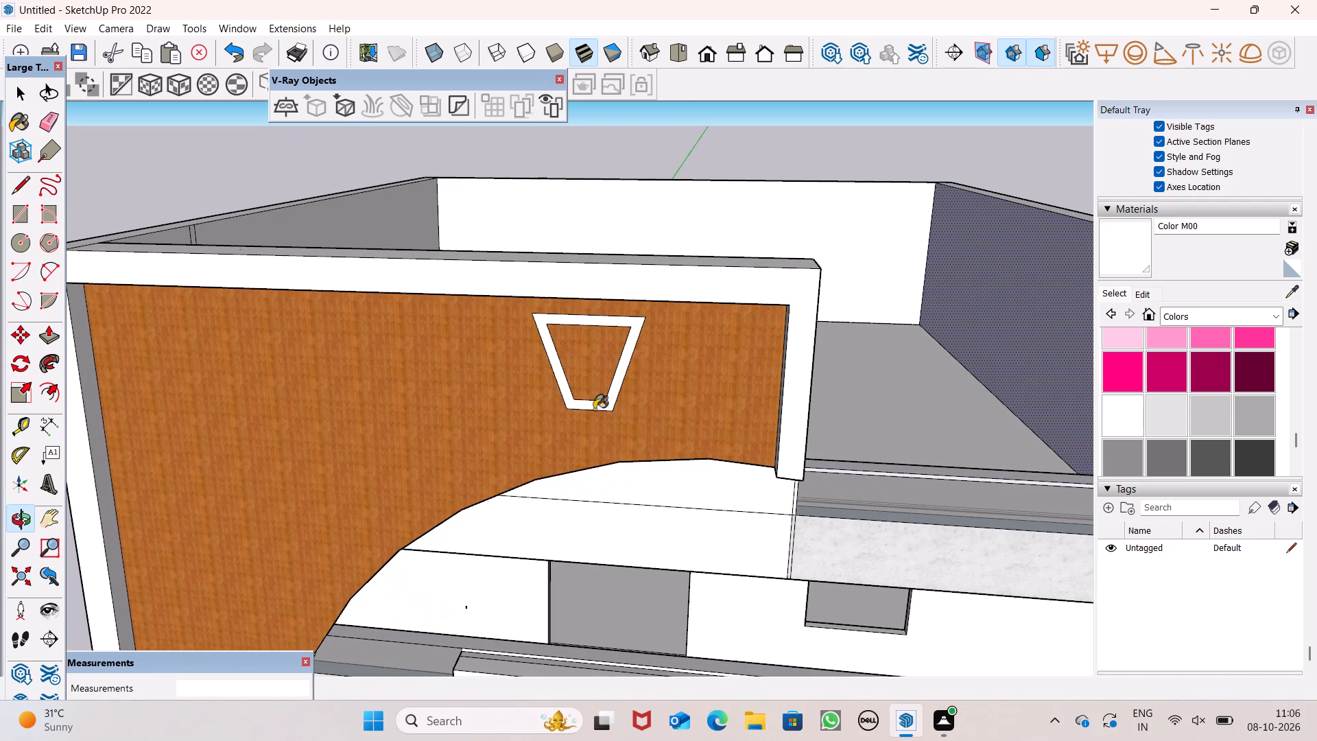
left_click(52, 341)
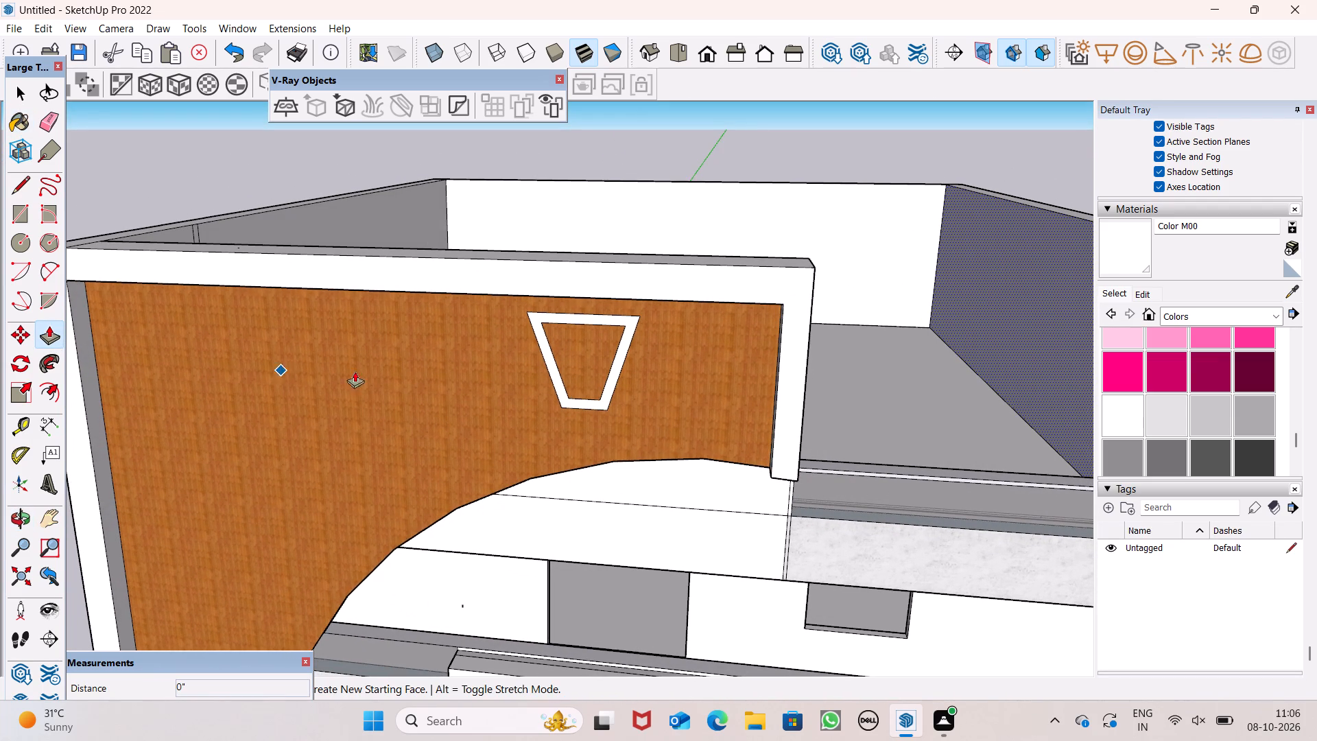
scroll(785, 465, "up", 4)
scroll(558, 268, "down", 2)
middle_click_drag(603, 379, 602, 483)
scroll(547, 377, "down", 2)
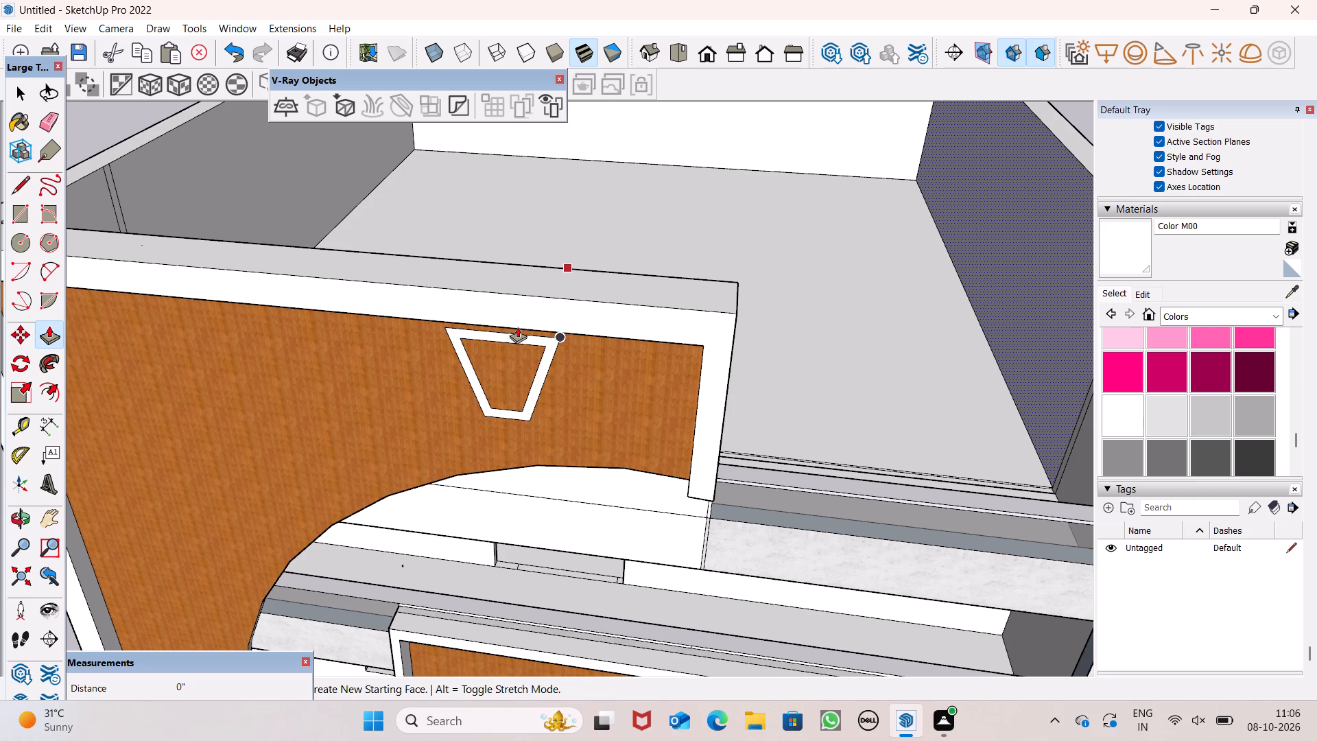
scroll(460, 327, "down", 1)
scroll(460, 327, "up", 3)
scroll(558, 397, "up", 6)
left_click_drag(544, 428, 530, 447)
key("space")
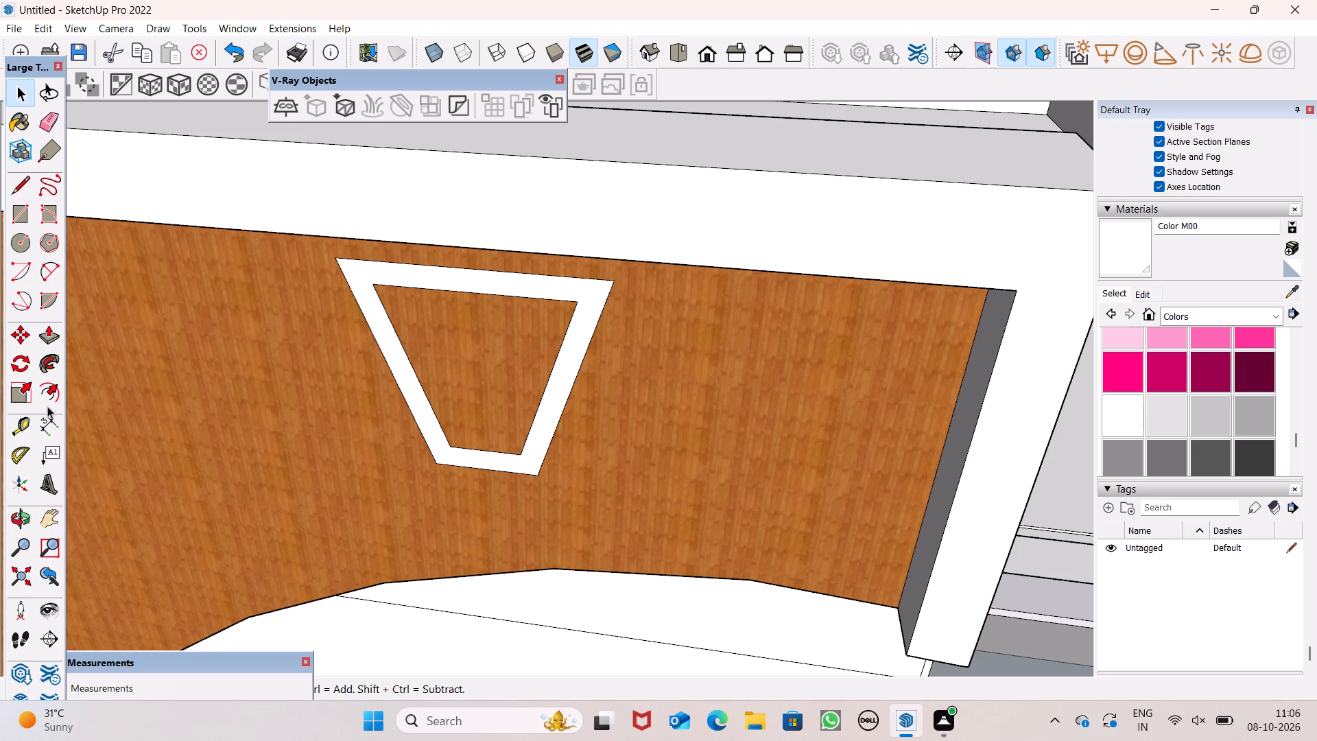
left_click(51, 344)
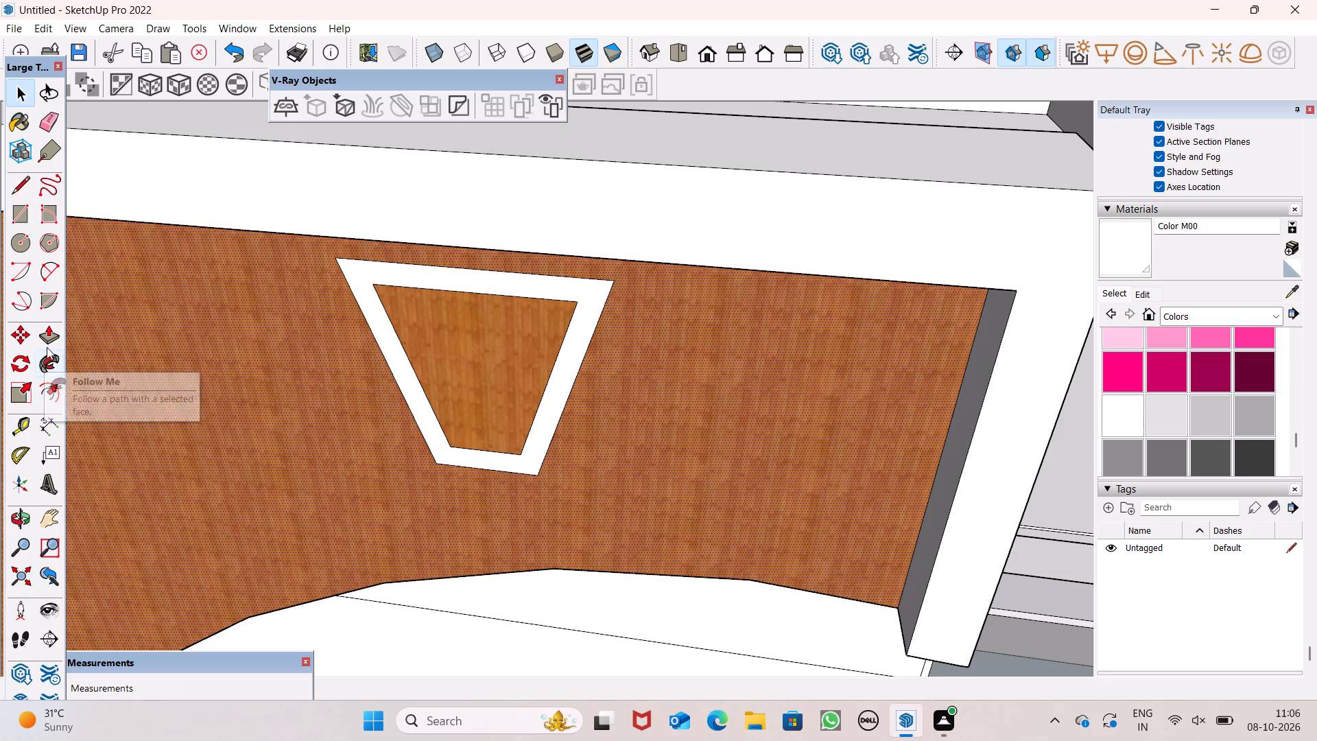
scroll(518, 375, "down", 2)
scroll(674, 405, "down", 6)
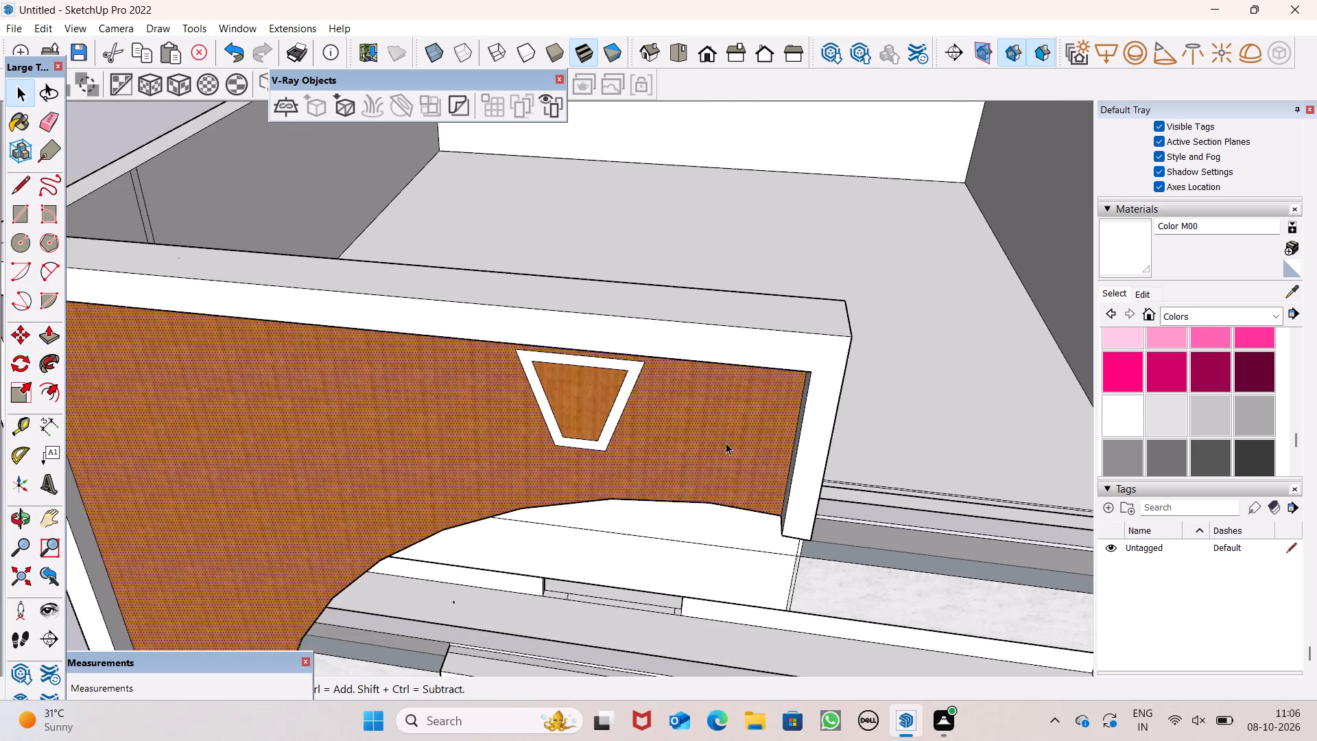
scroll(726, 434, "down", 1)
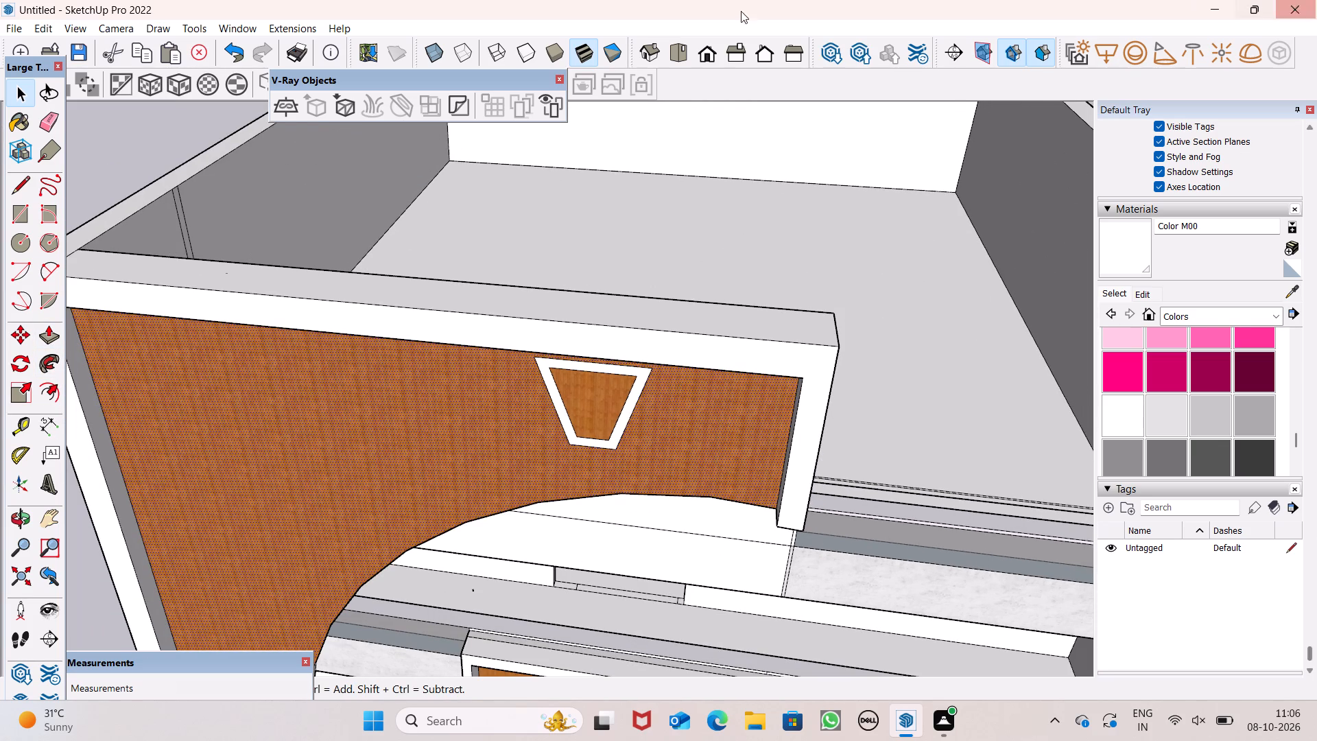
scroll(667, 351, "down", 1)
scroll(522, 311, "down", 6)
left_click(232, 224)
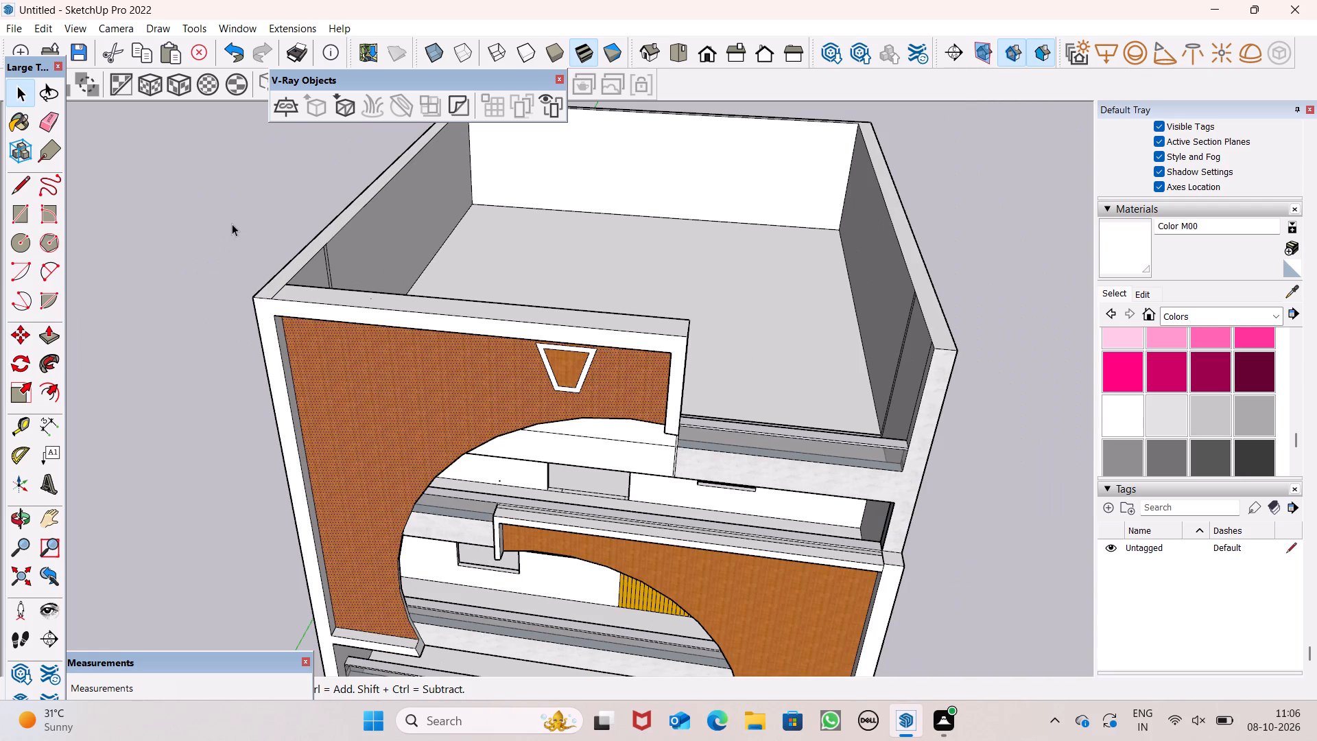
Push/Pull the white trapezoid border band outward from the upper wood panel by about 1' 1 11/16".
scroll(106, 388, "up", 1)
scroll(105, 390, "down", 1)
scroll(105, 390, "up", 3)
left_click(47, 334)
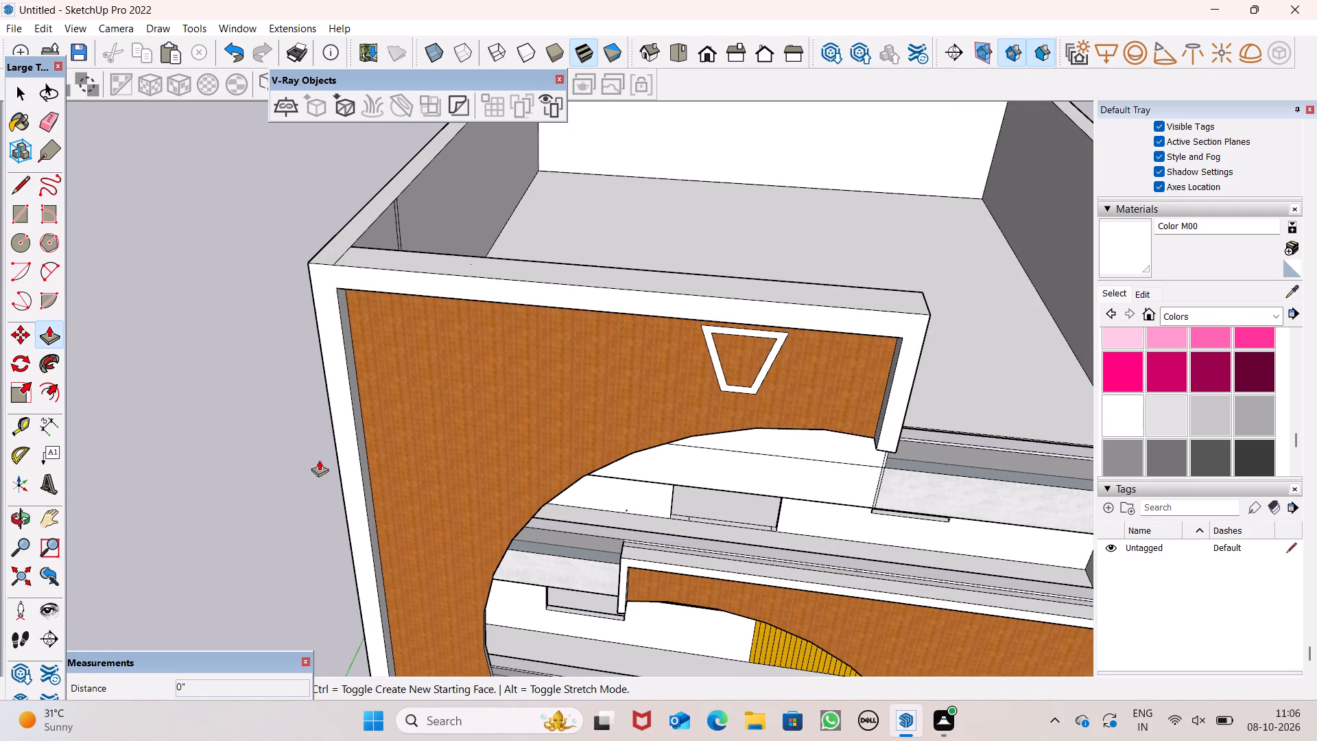
scroll(1082, 635, "up", 2)
scroll(1033, 588, "down", 1)
scroll(1010, 567, "up", 2)
scroll(868, 367, "up", 3)
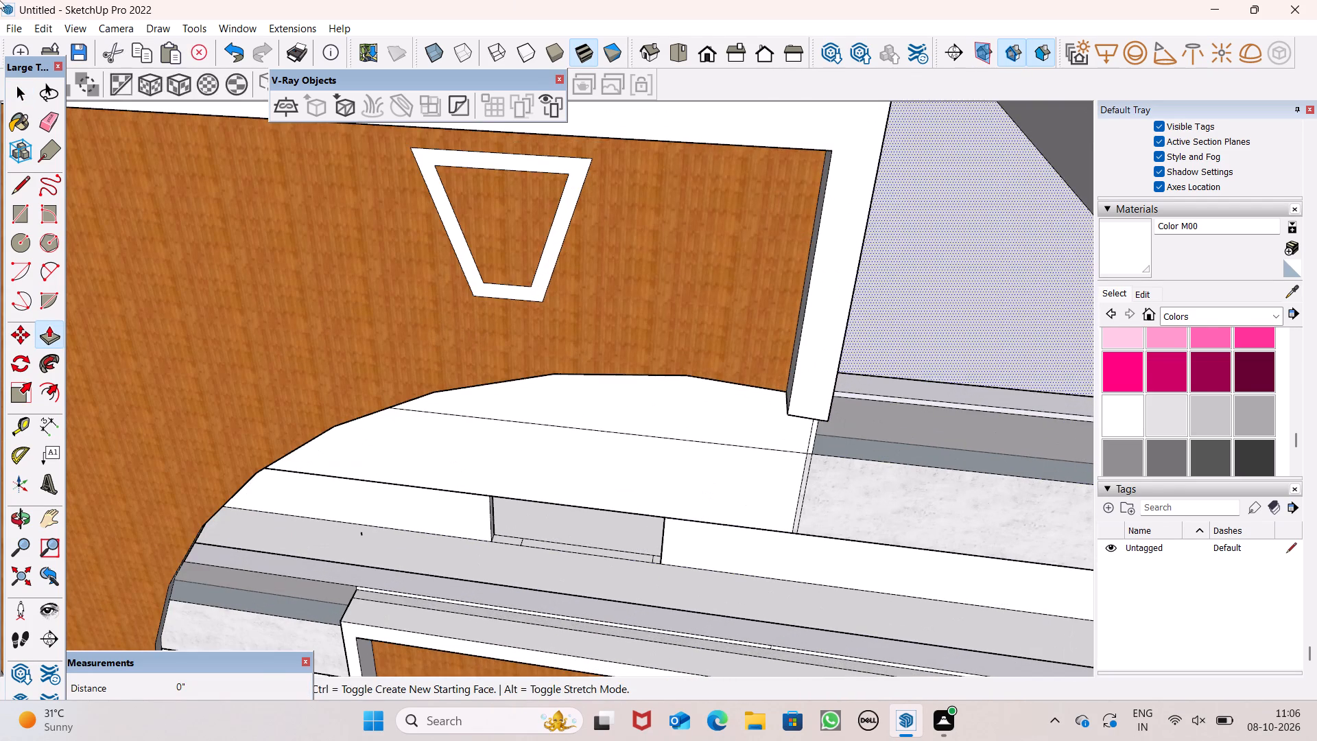
left_click_drag(531, 290, 531, 292)
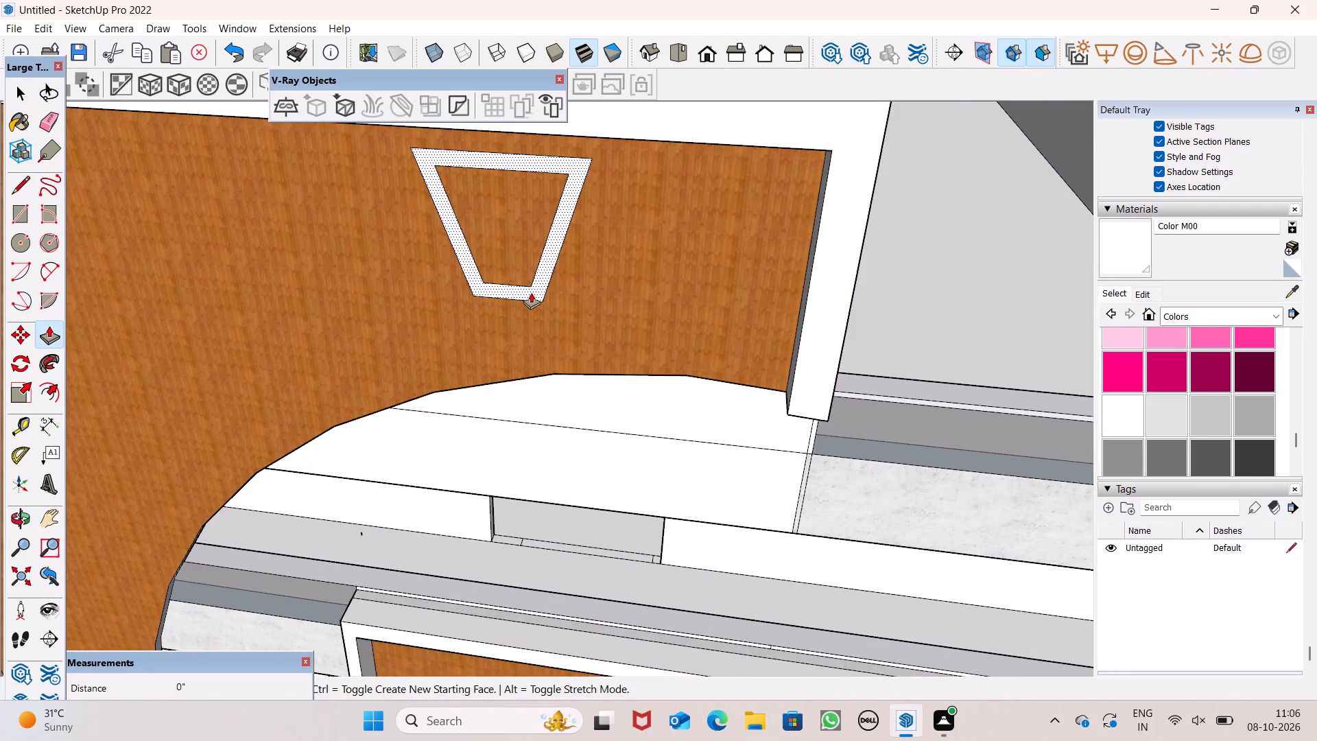
left_click_drag(531, 292, 793, 407)
scroll(602, 373, "down", 9)
scroll(499, 400, "down", 3)
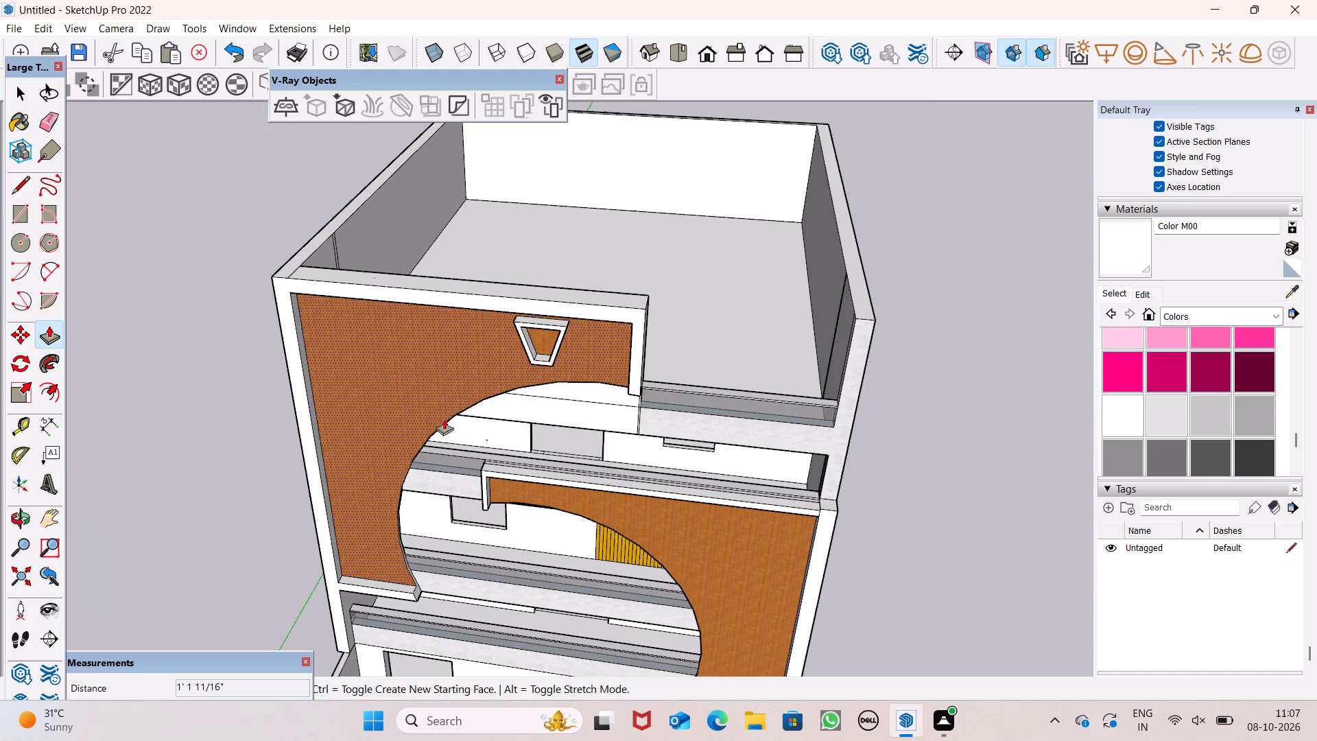
key("space")
Paint the face inside the raised trapezoid border with white Color M00.
scroll(348, 425, "down", 3)
middle_click_drag(567, 486, 709, 392)
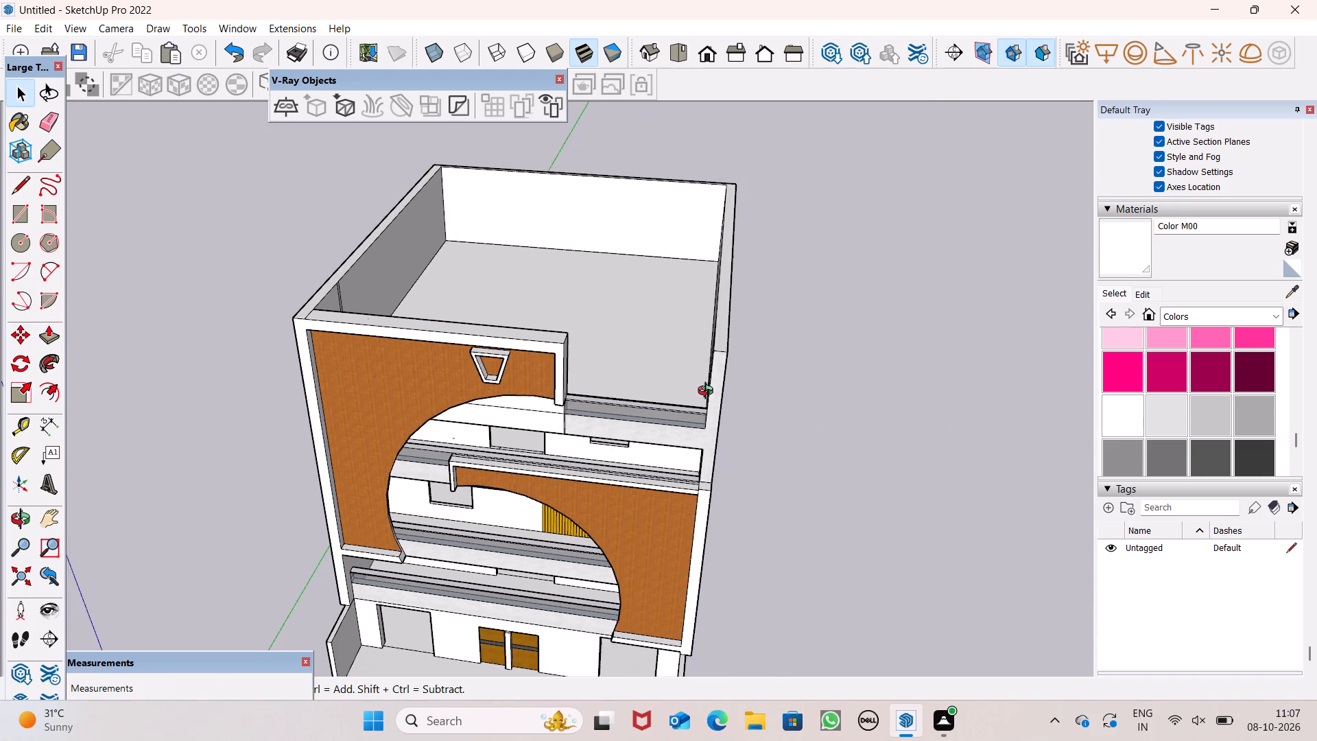
middle_click_drag(709, 392, 846, 290)
scroll(892, 367, "up", 3)
left_click(1104, 404)
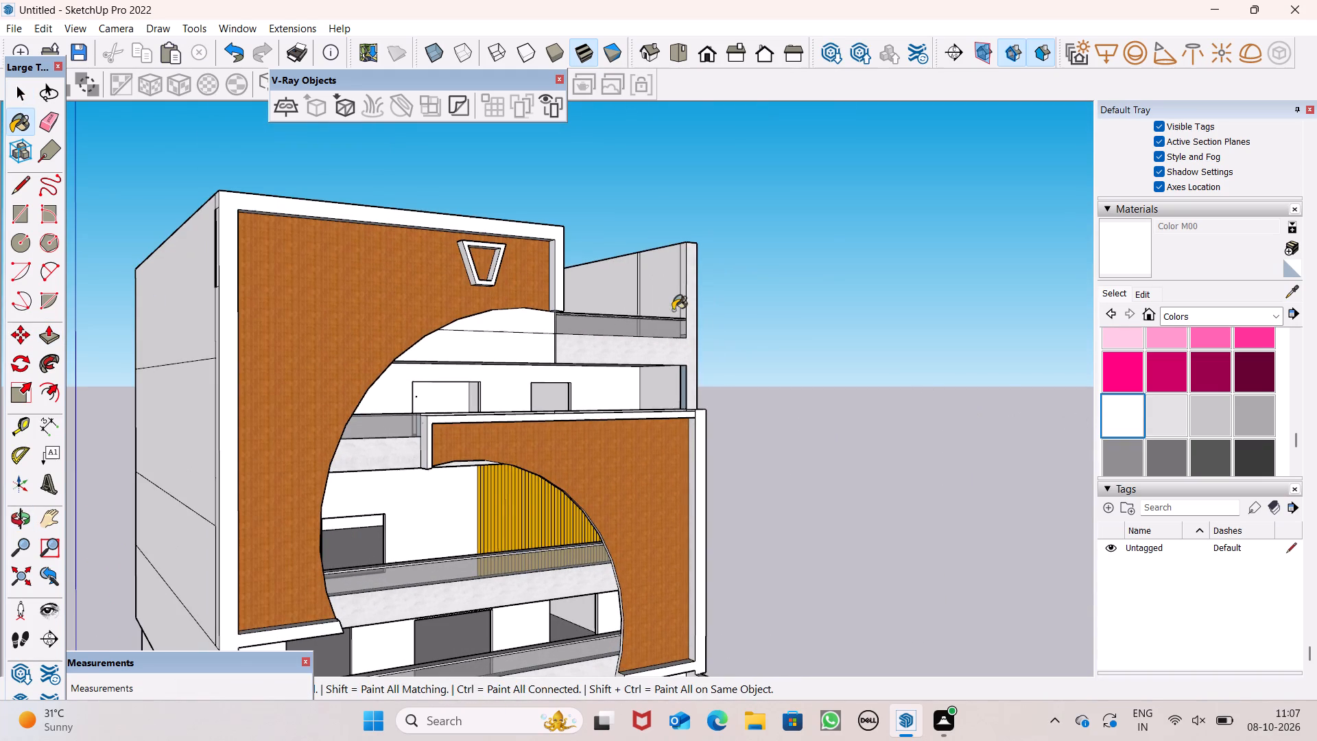
scroll(645, 292, "up", 7)
scroll(371, 235, "up", 5)
middle_click_drag(615, 370, 453, 412)
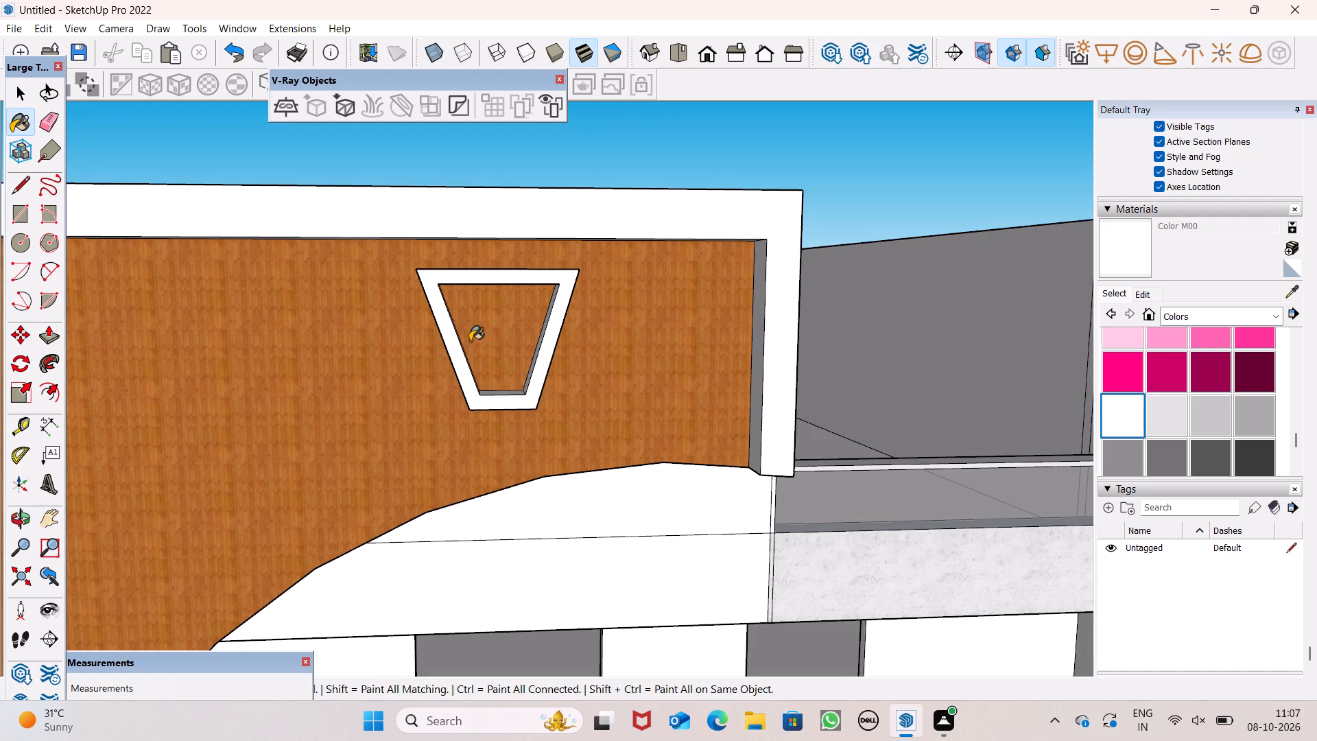
left_click(473, 340)
scroll(412, 371, "down", 3)
middle_click_drag(487, 432, 239, 473)
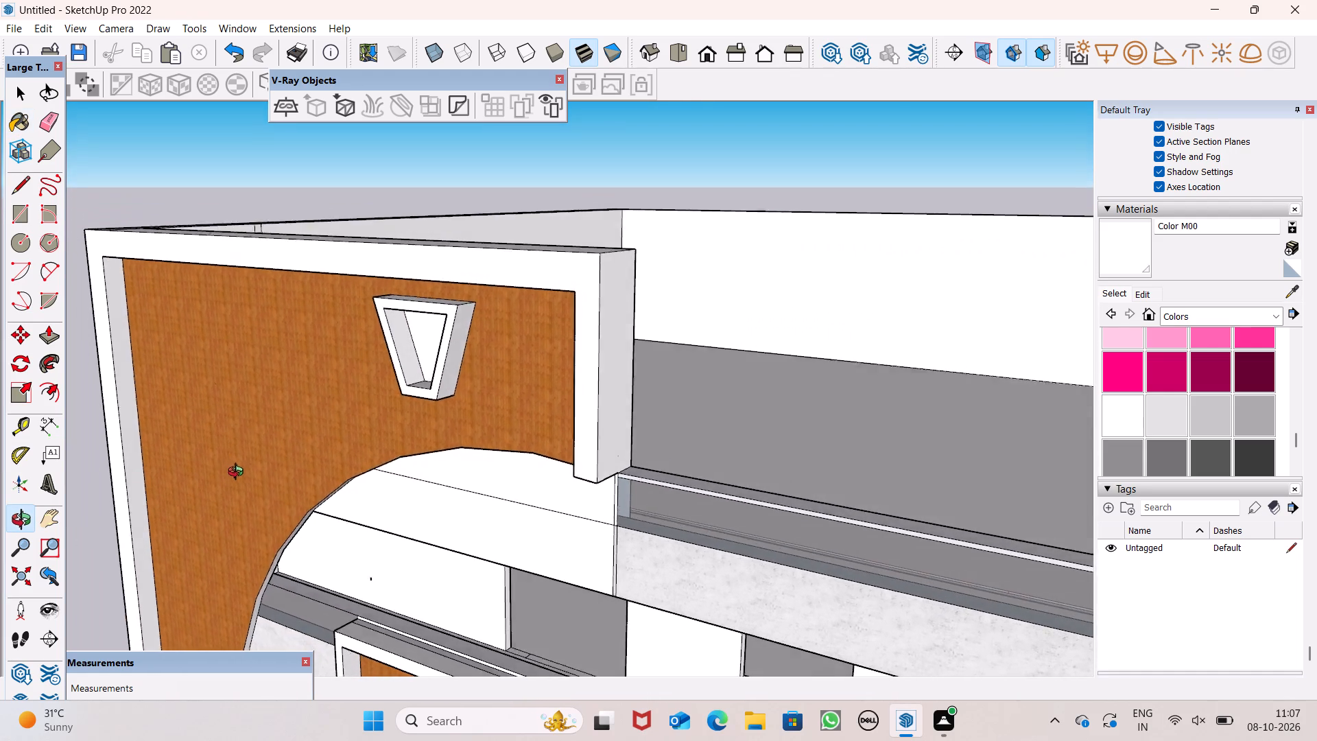
middle_click_drag(239, 473, 442, 562)
scroll(404, 340, "down", 7)
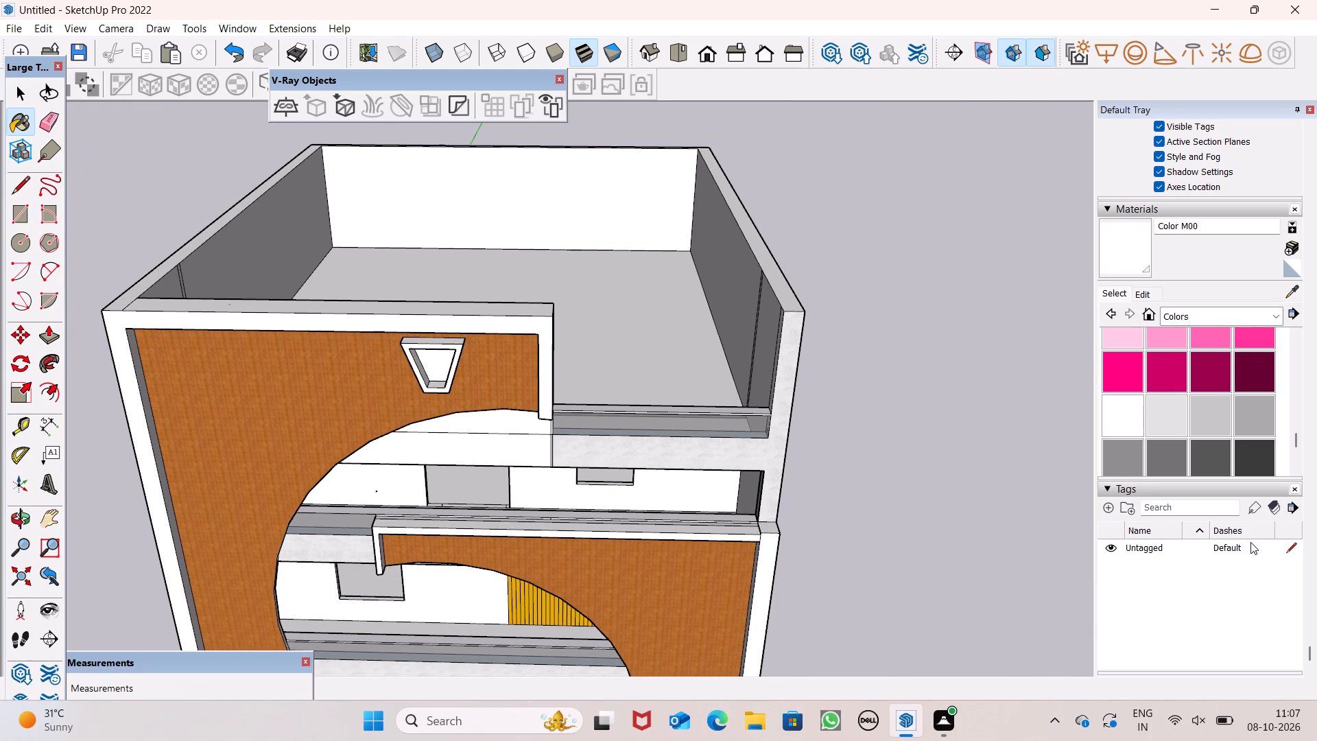
key("space")
Erase the short seam line across the parapet's top face at the roof's front-left corner.
scroll(905, 518, "down", 3)
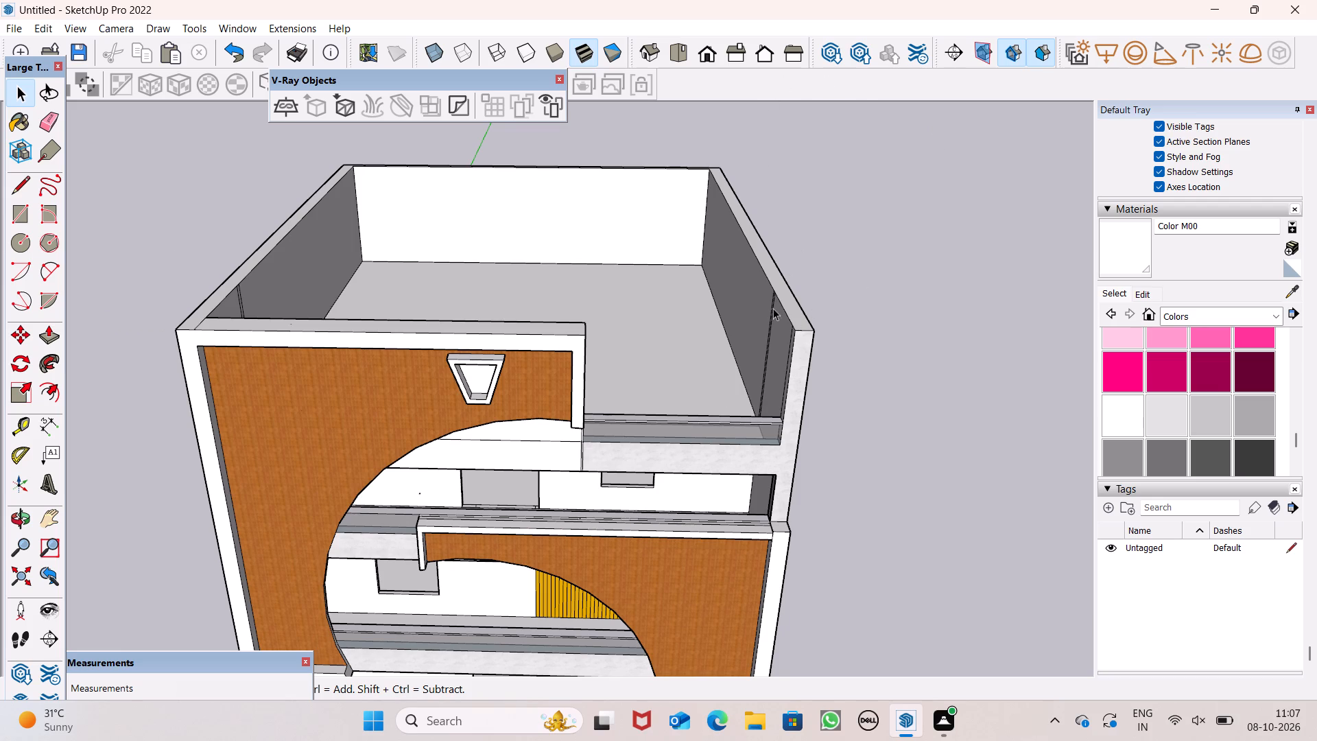
scroll(770, 328, "down", 5)
middle_click_drag(770, 349, 788, 316)
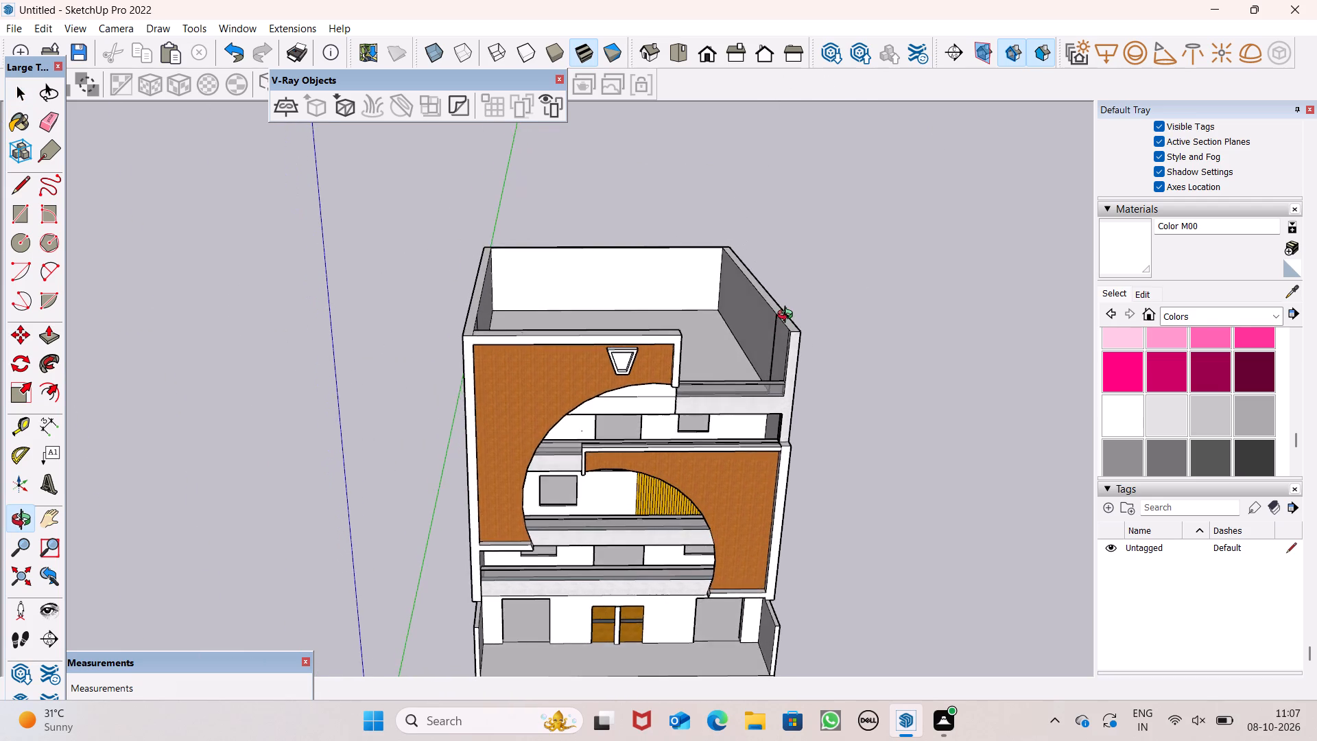
middle_click_drag(788, 316, 755, 454)
scroll(702, 412, "up", 1)
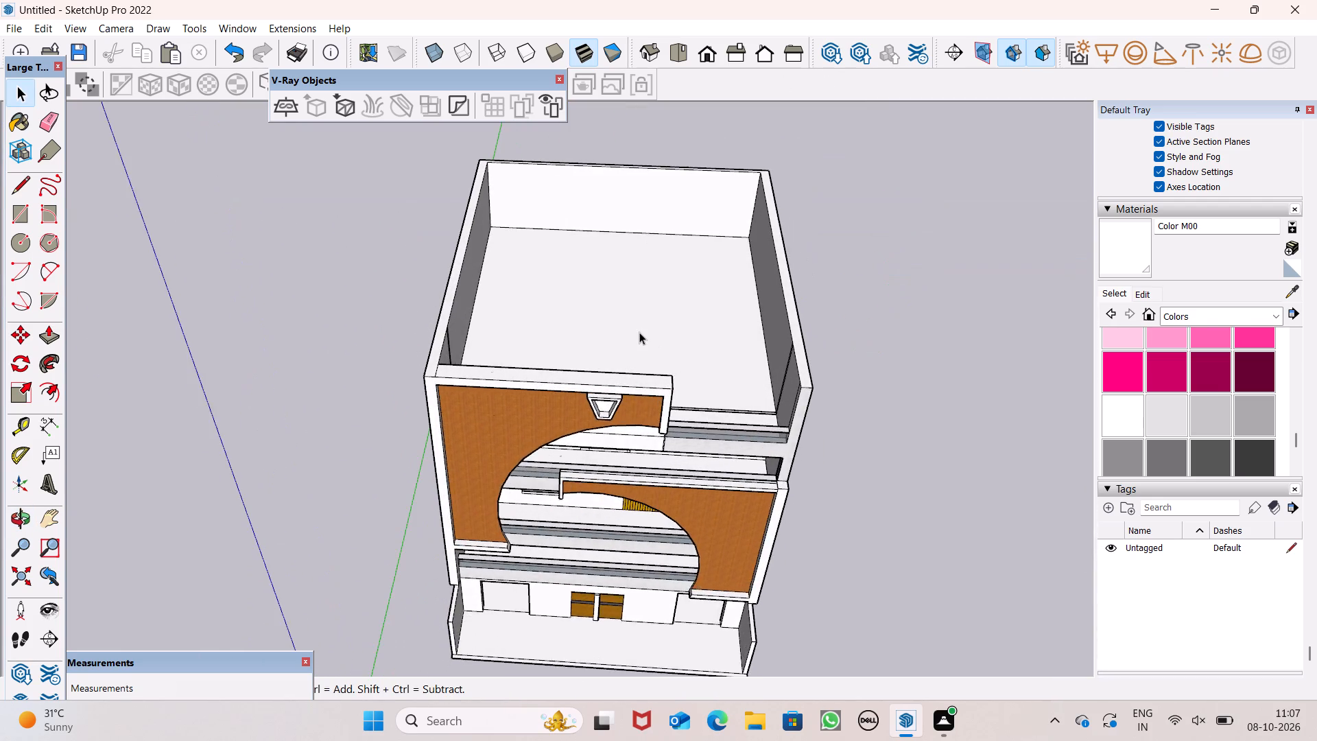
scroll(639, 332, "up", 4)
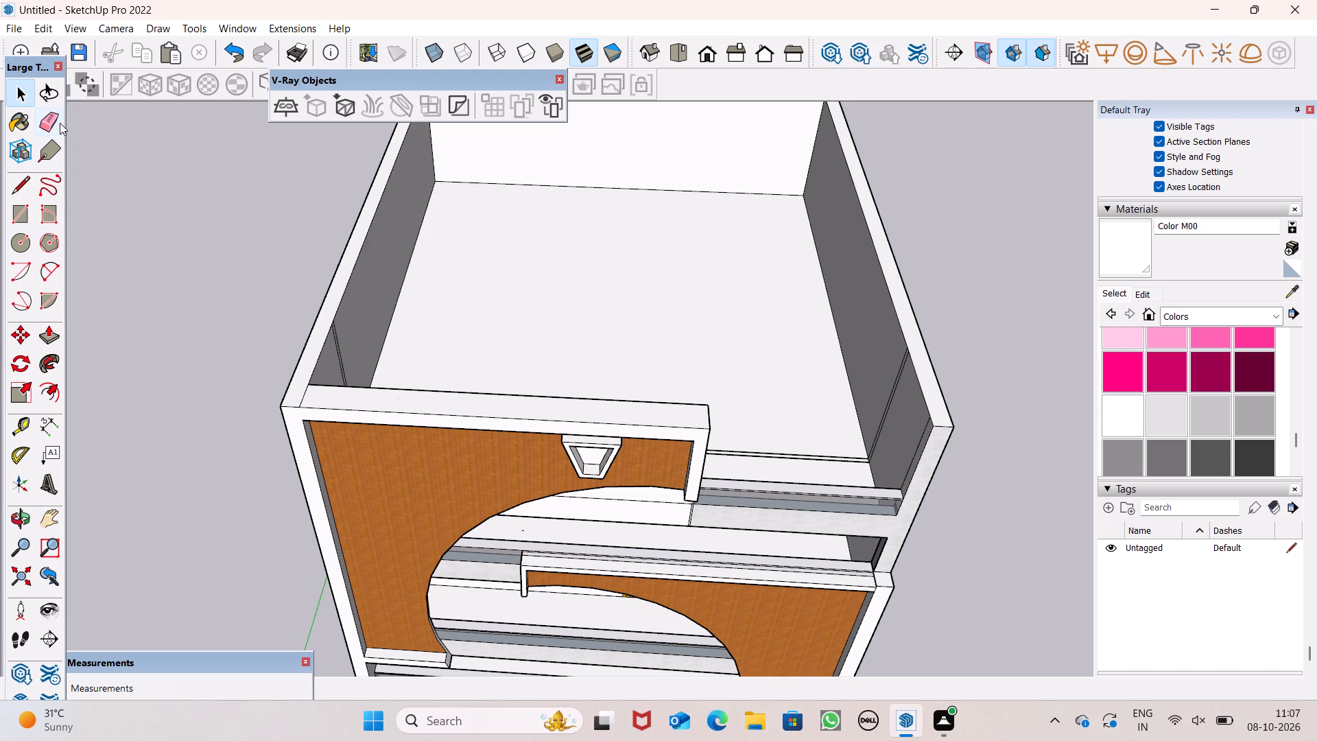
left_click(43, 119)
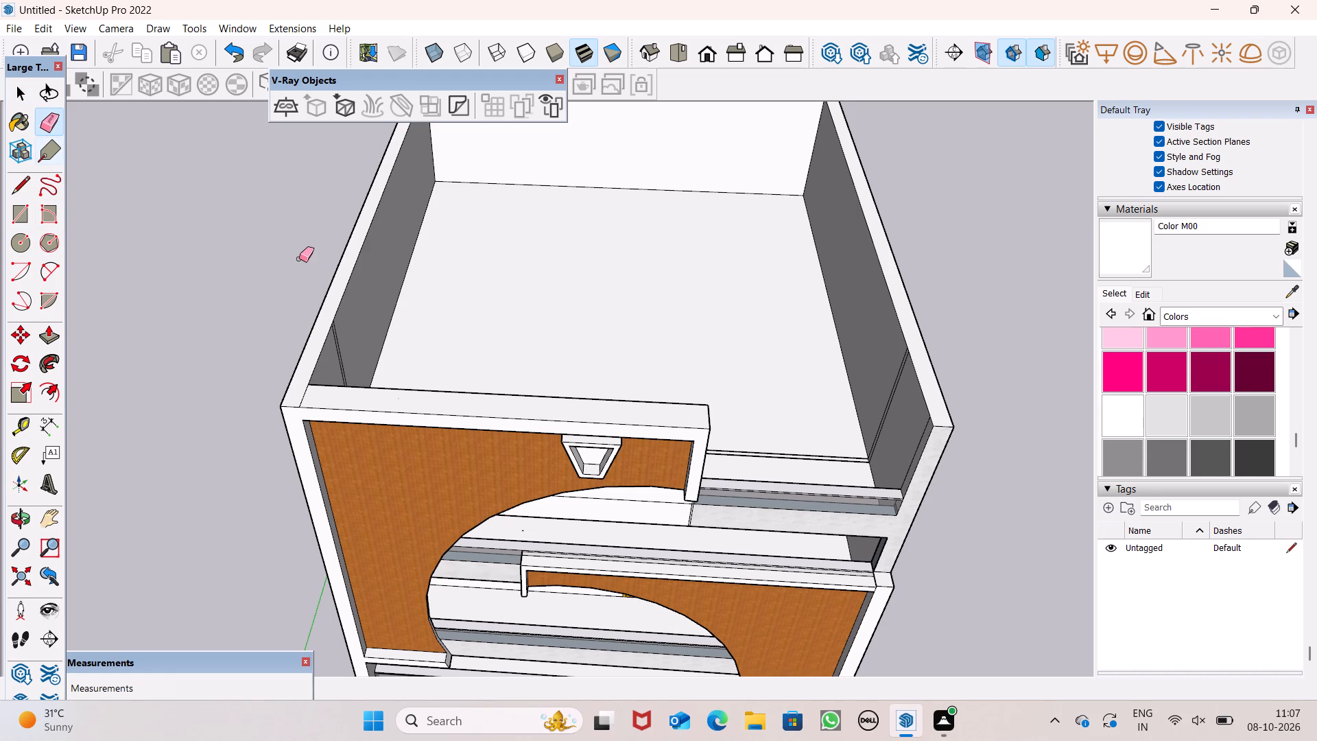
scroll(470, 412, "down", 5)
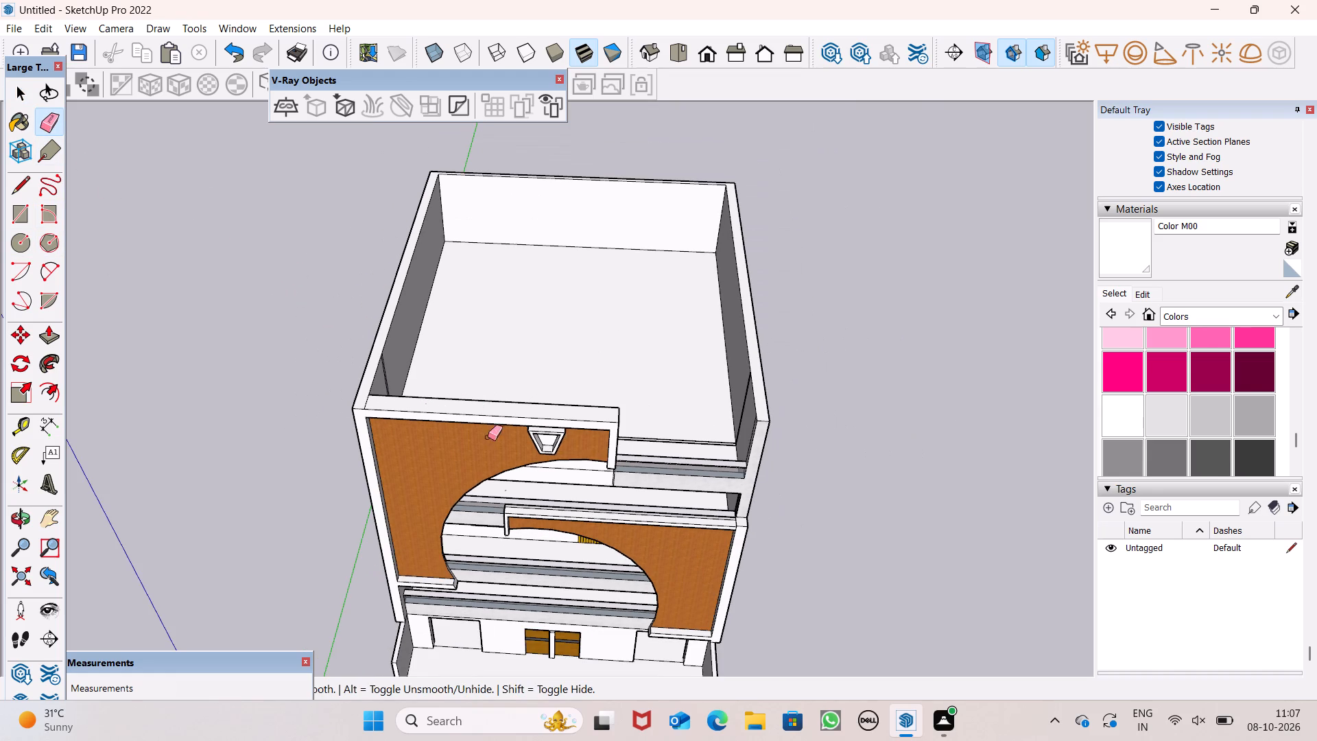
middle_click_drag(431, 482, 511, 572)
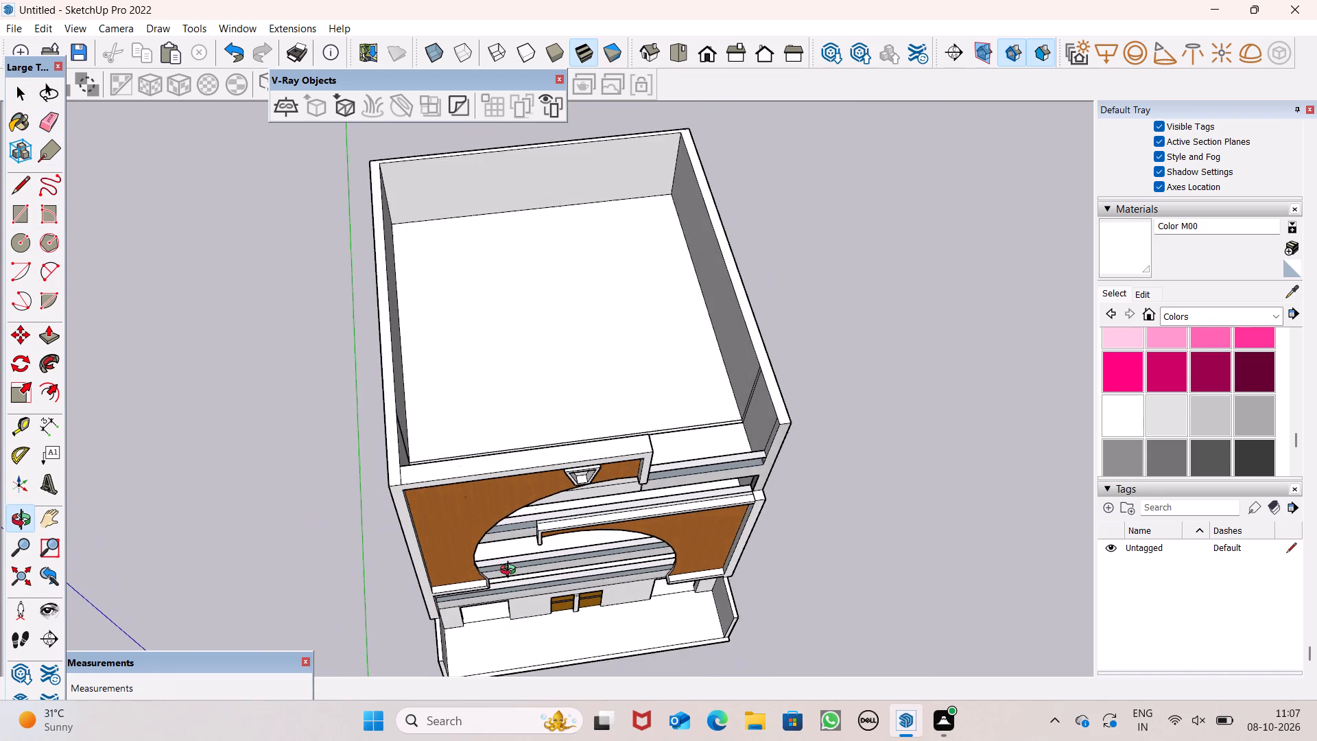
middle_click_drag(511, 572, 497, 612)
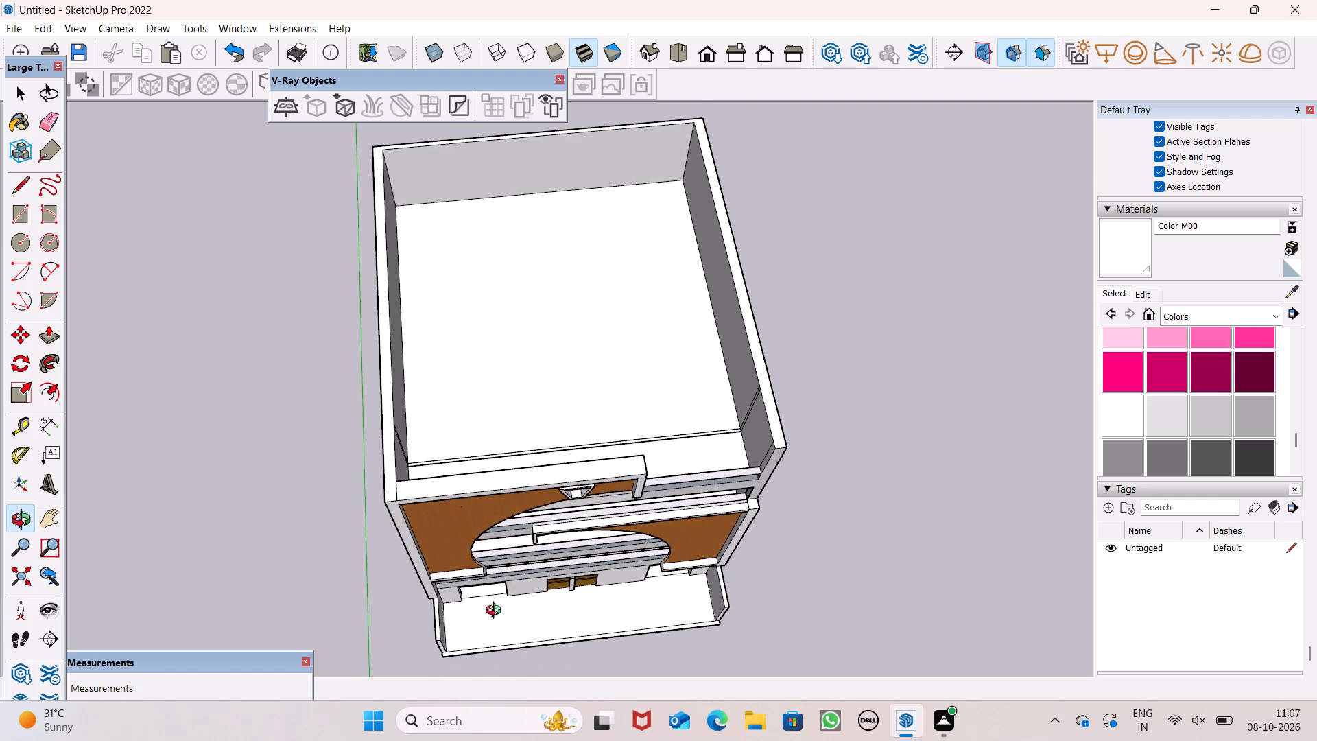
middle_click_drag(497, 612, 492, 615)
scroll(462, 545, "up", 7)
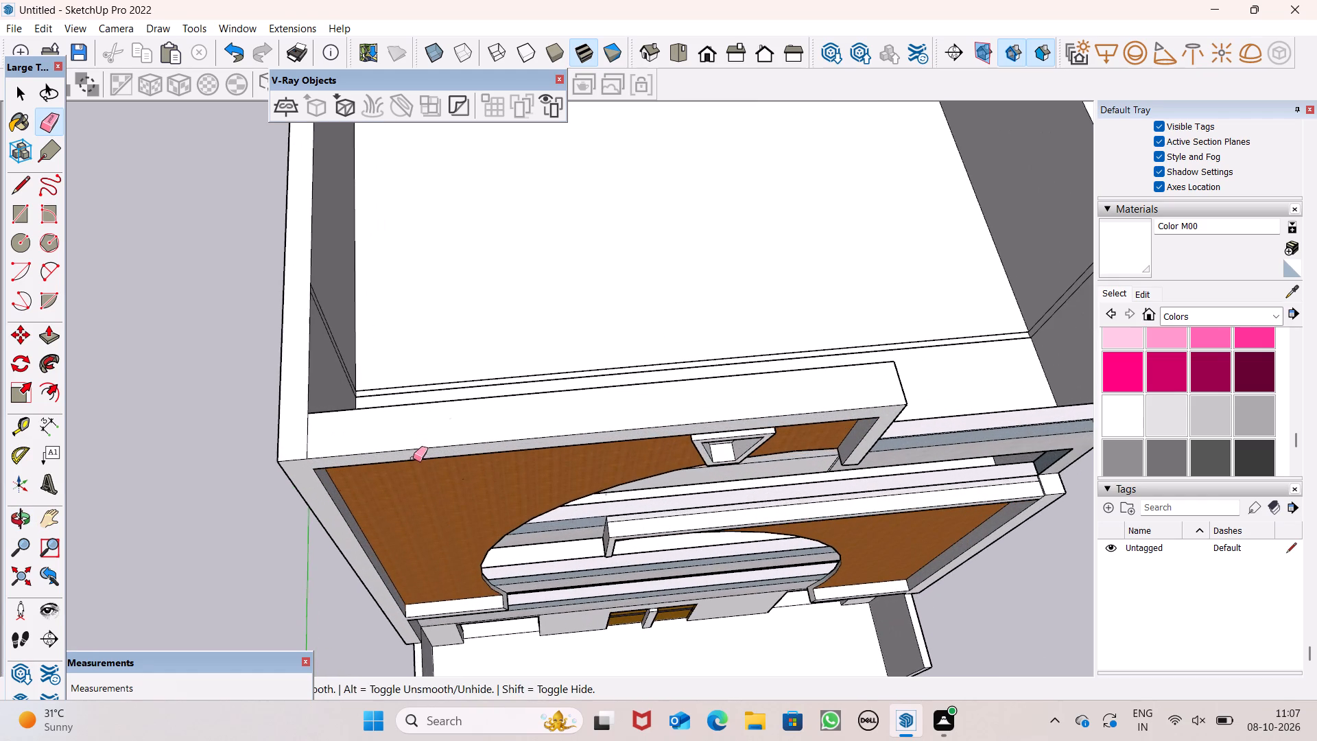
scroll(461, 410, "up", 7)
scroll(294, 409, "down", 1)
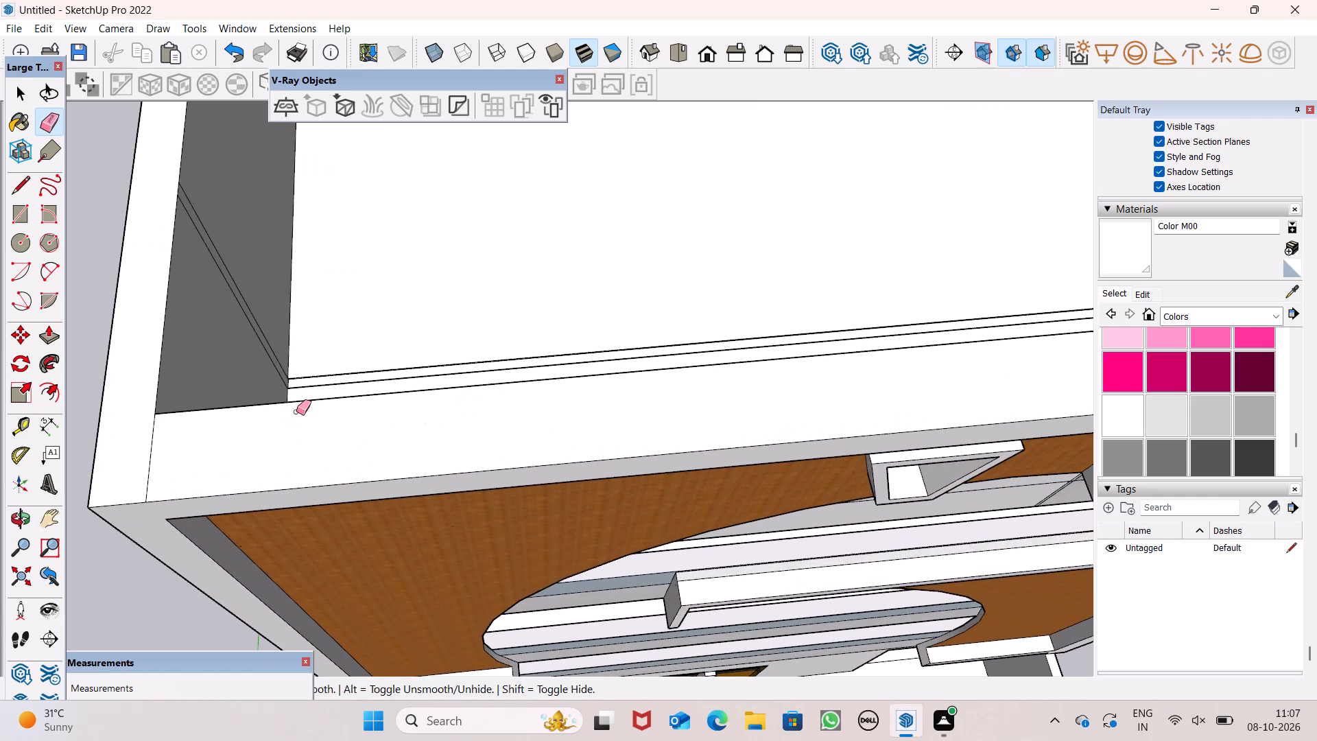
scroll(296, 412, "down", 1)
scroll(305, 408, "up", 3)
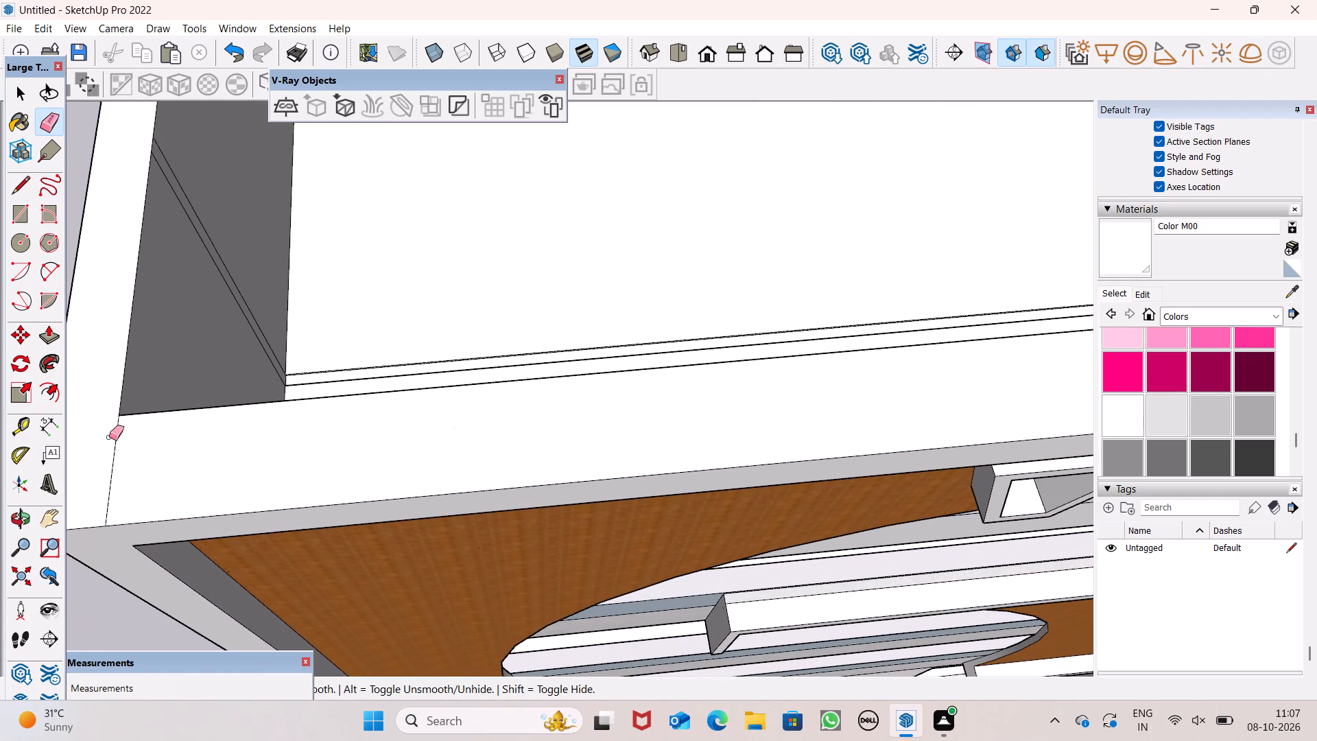
left_click_drag(110, 479, 132, 480)
scroll(195, 421, "down", 4)
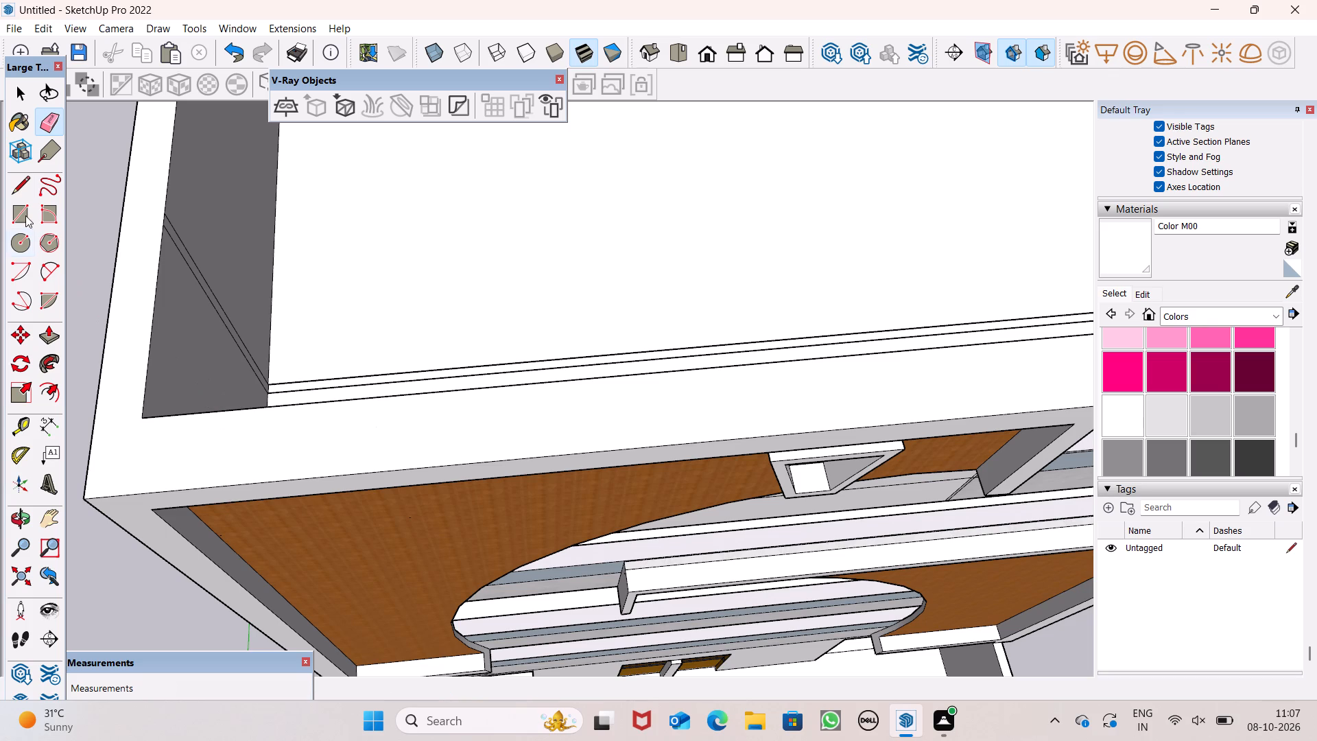
Draw a line about 1' 6" long across the top of the left side parapet, a little behind the front corner.
left_click(21, 183)
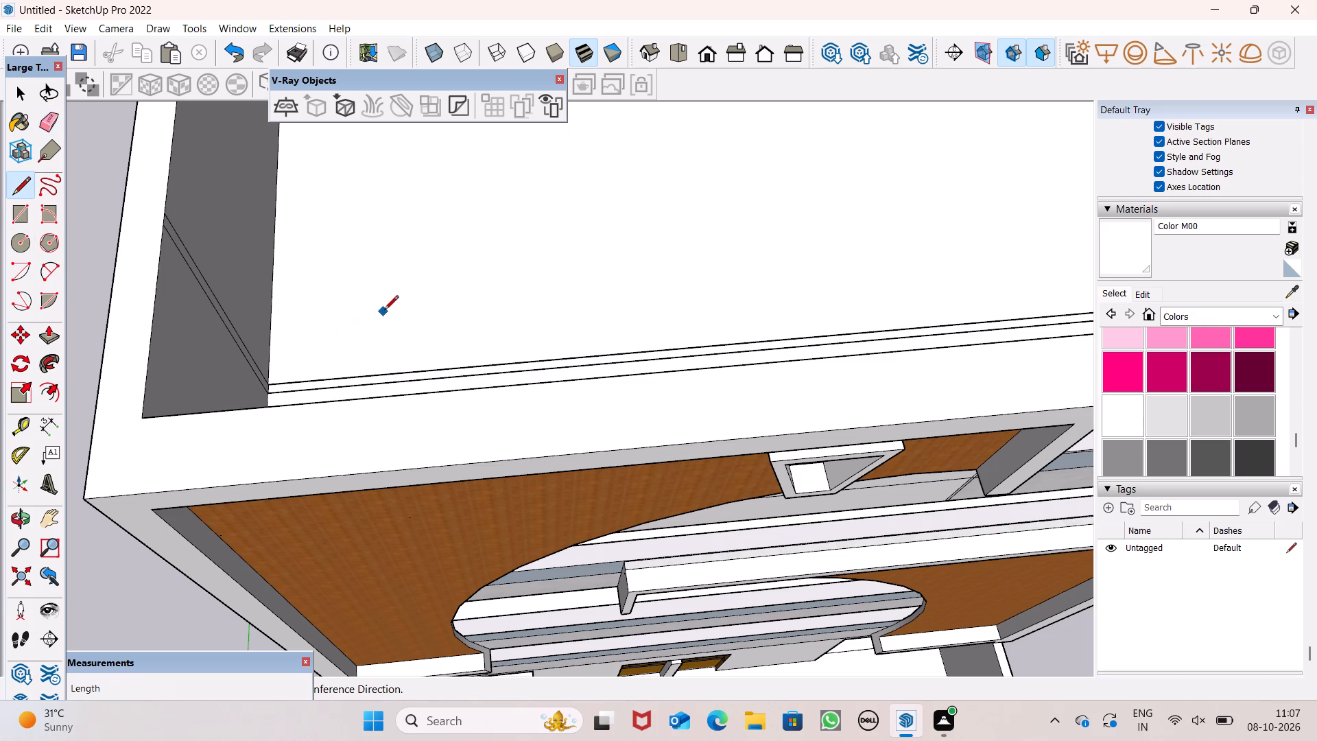
scroll(379, 310, "down", 2)
scroll(231, 276, "up", 5)
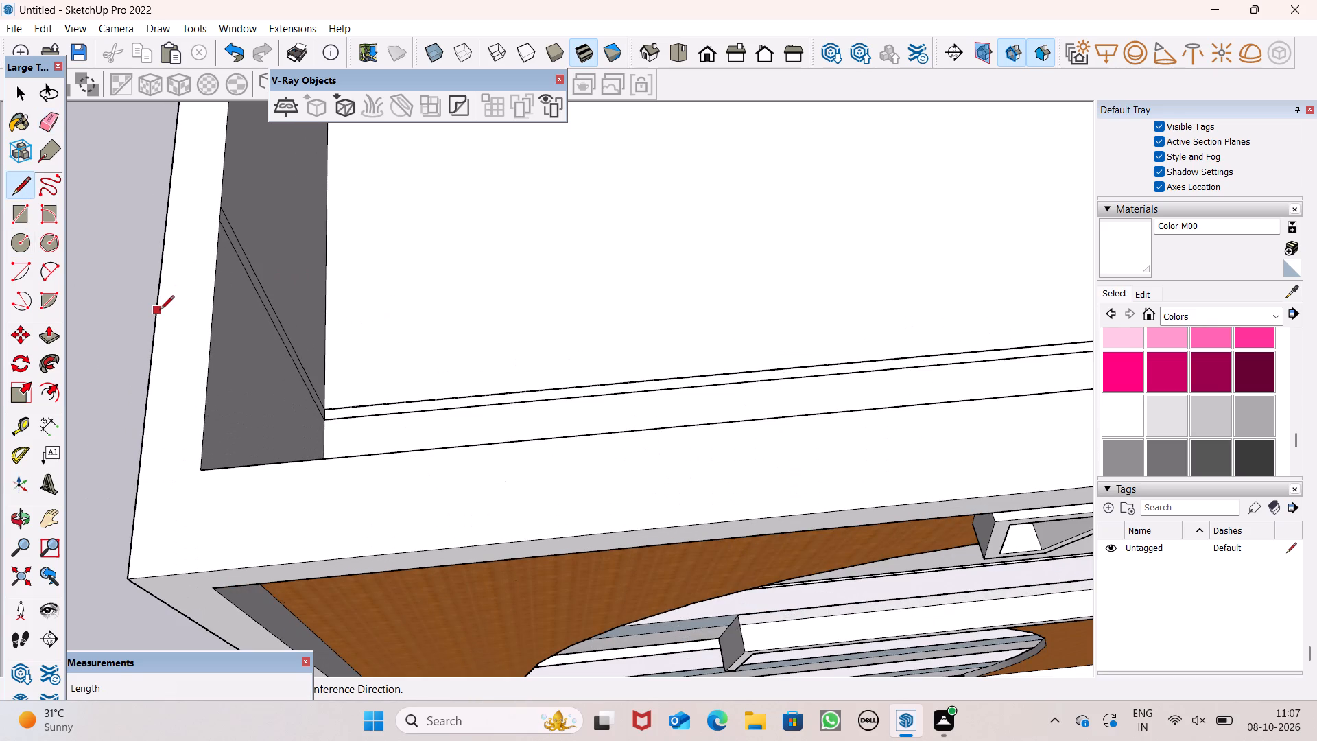
left_click(158, 309)
left_click(211, 303)
scroll(226, 277, "down", 4)
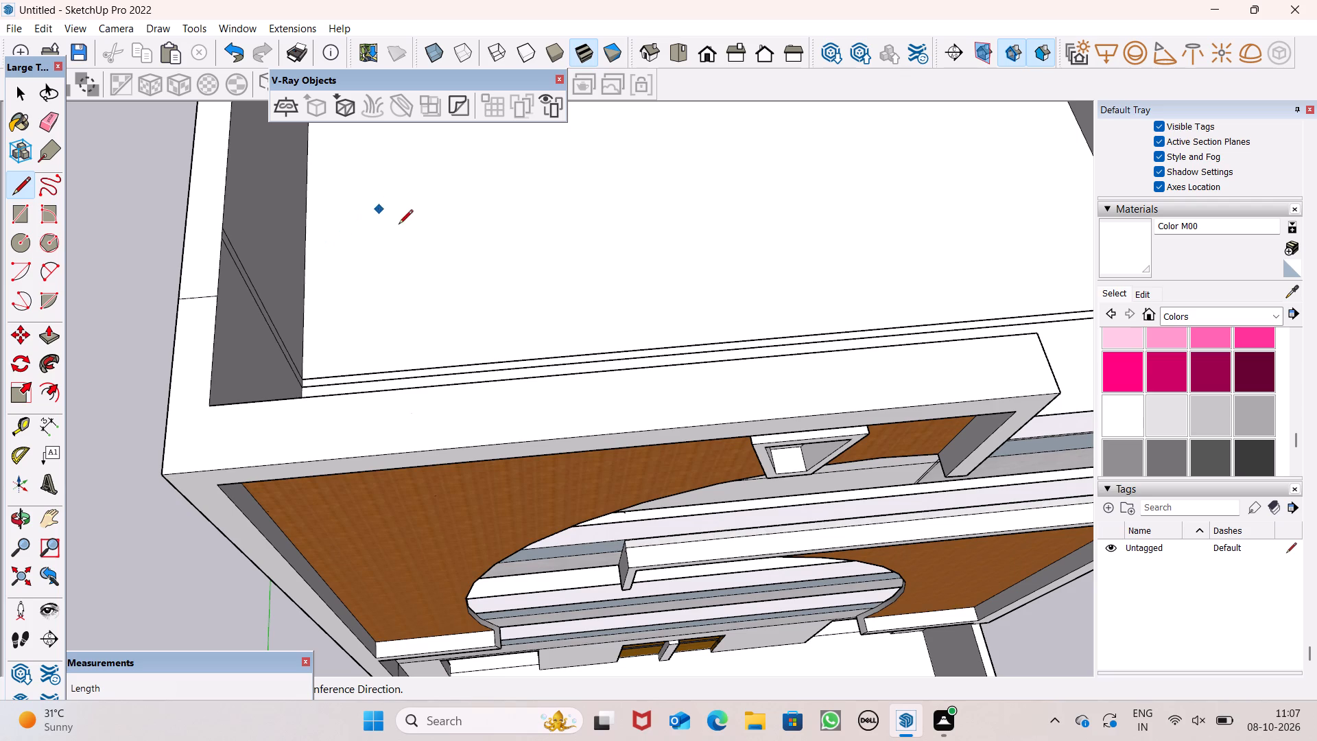
key("space")
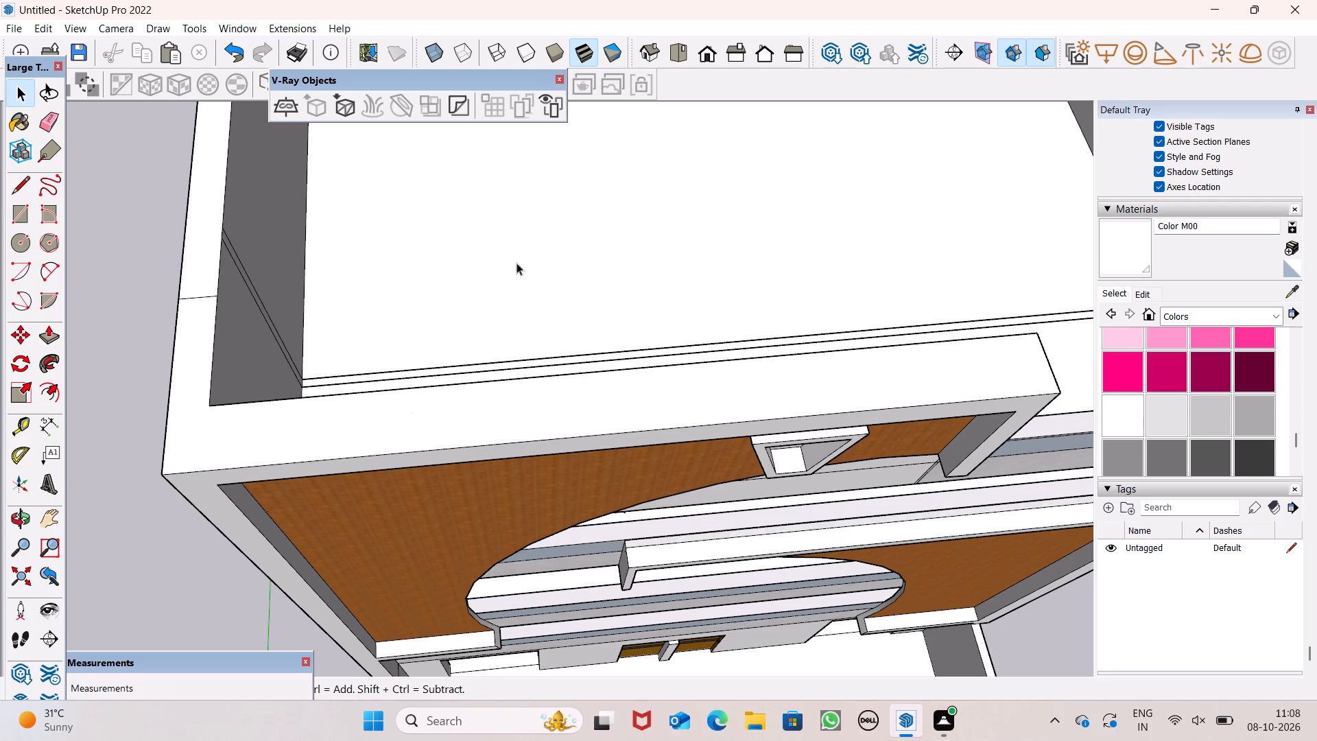
scroll(458, 263, "down", 12)
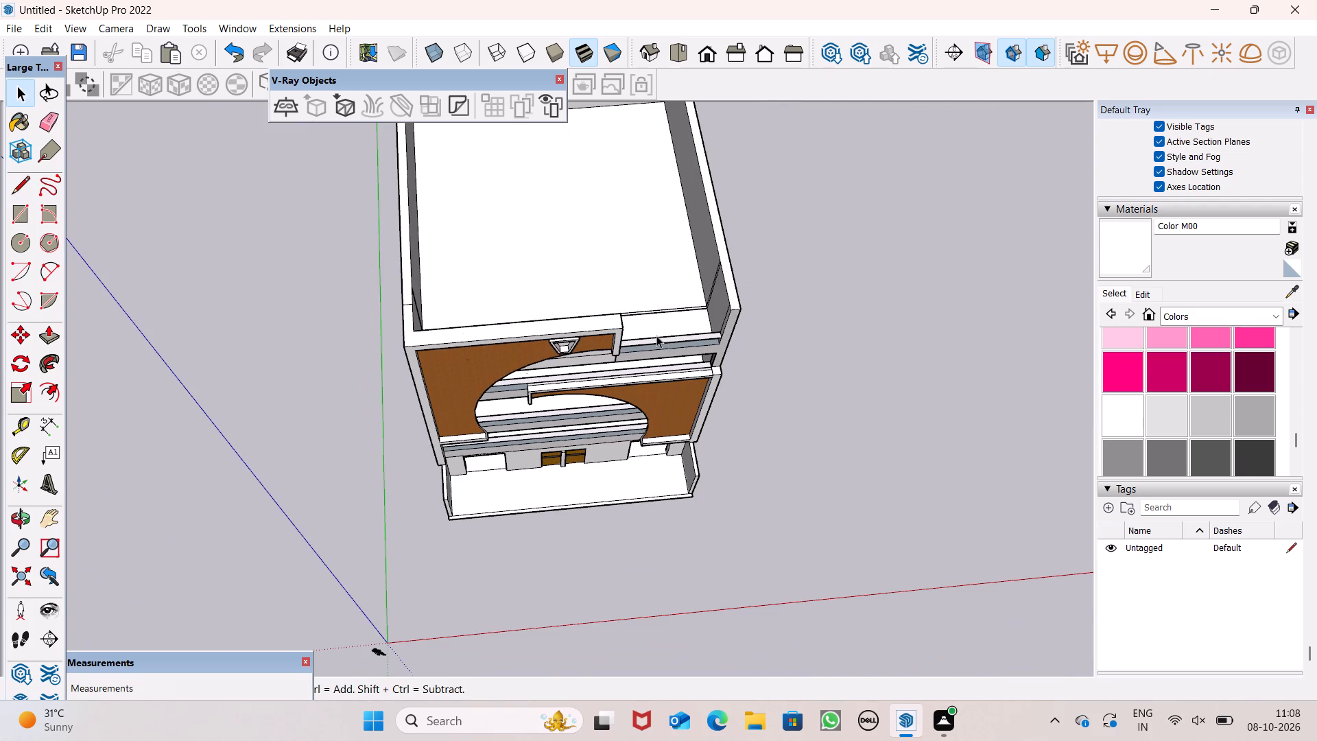
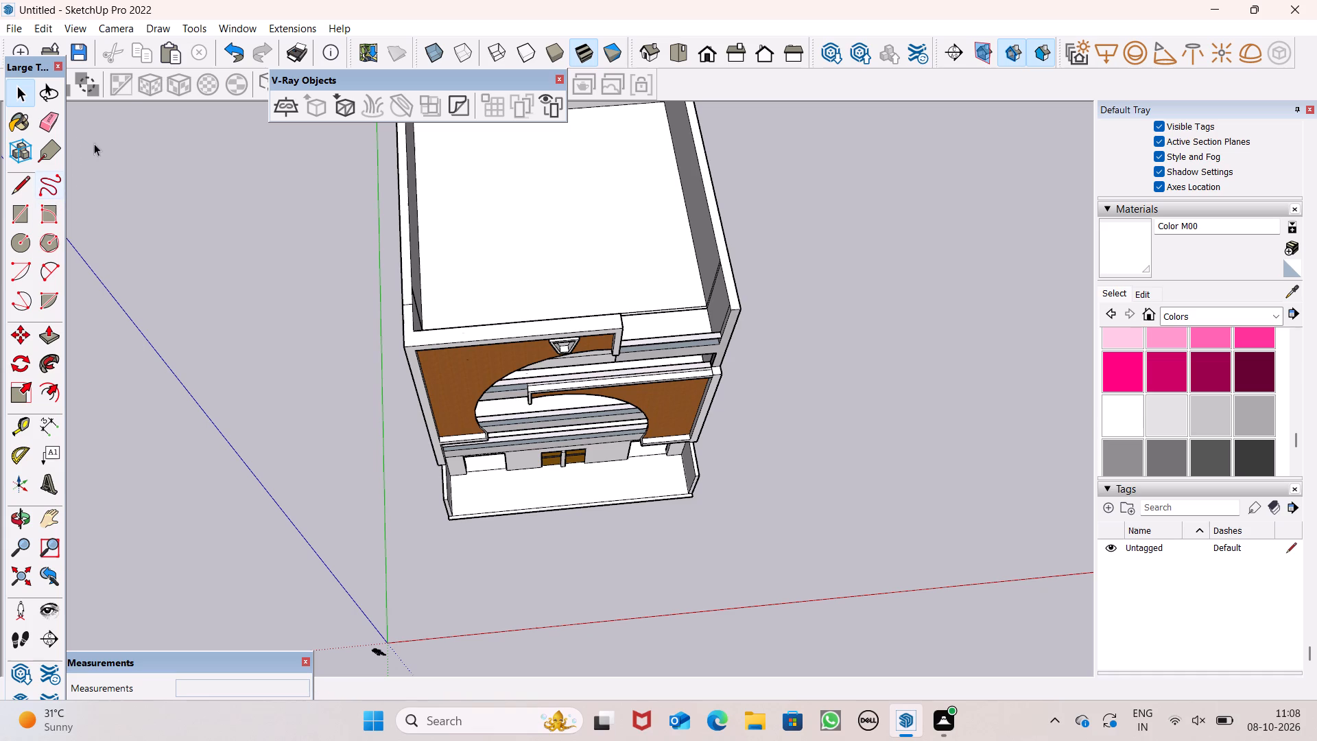
Push/Pull the top face of the front wall above the large wood panel upward by 3'.
scroll(129, 89, "down", 4)
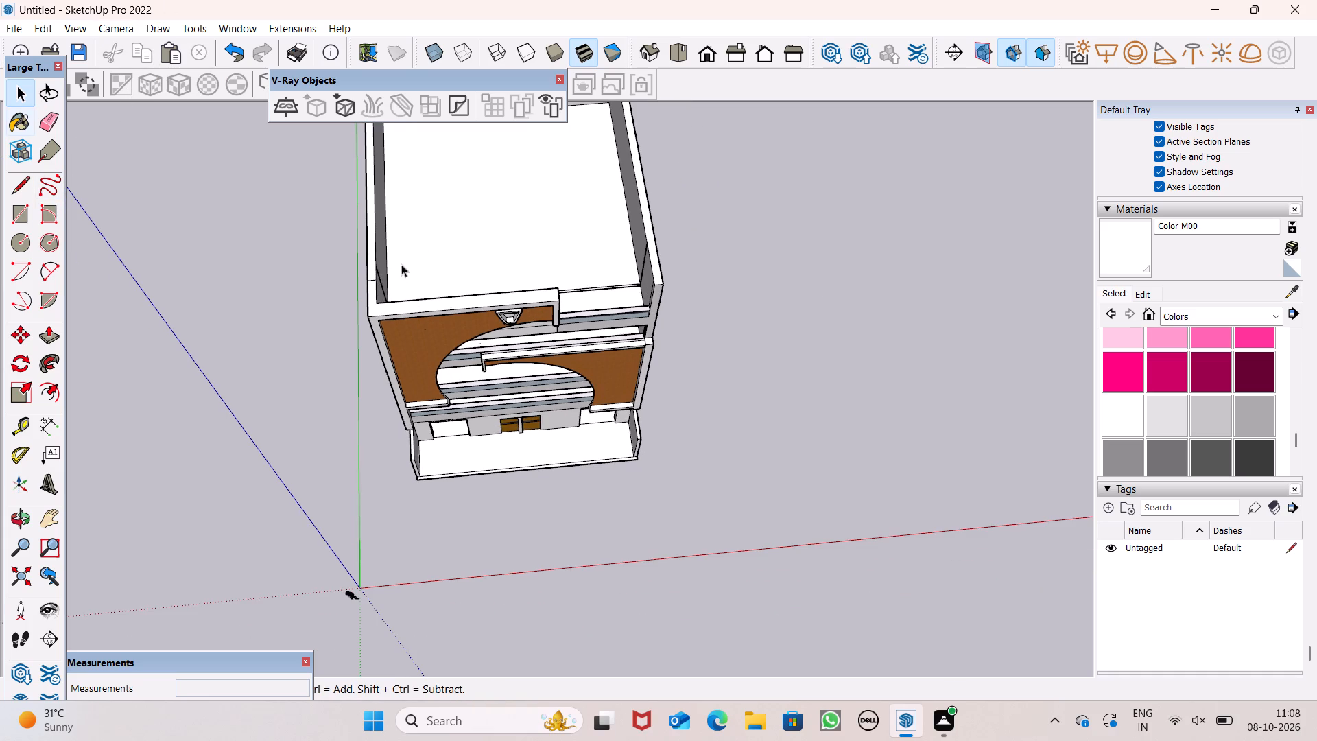
scroll(394, 325, "down", 1)
scroll(384, 432, "down", 4)
scroll(423, 228, "up", 4)
scroll(423, 287, "up", 2)
scroll(423, 287, "down", 1)
scroll(422, 287, "up", 3)
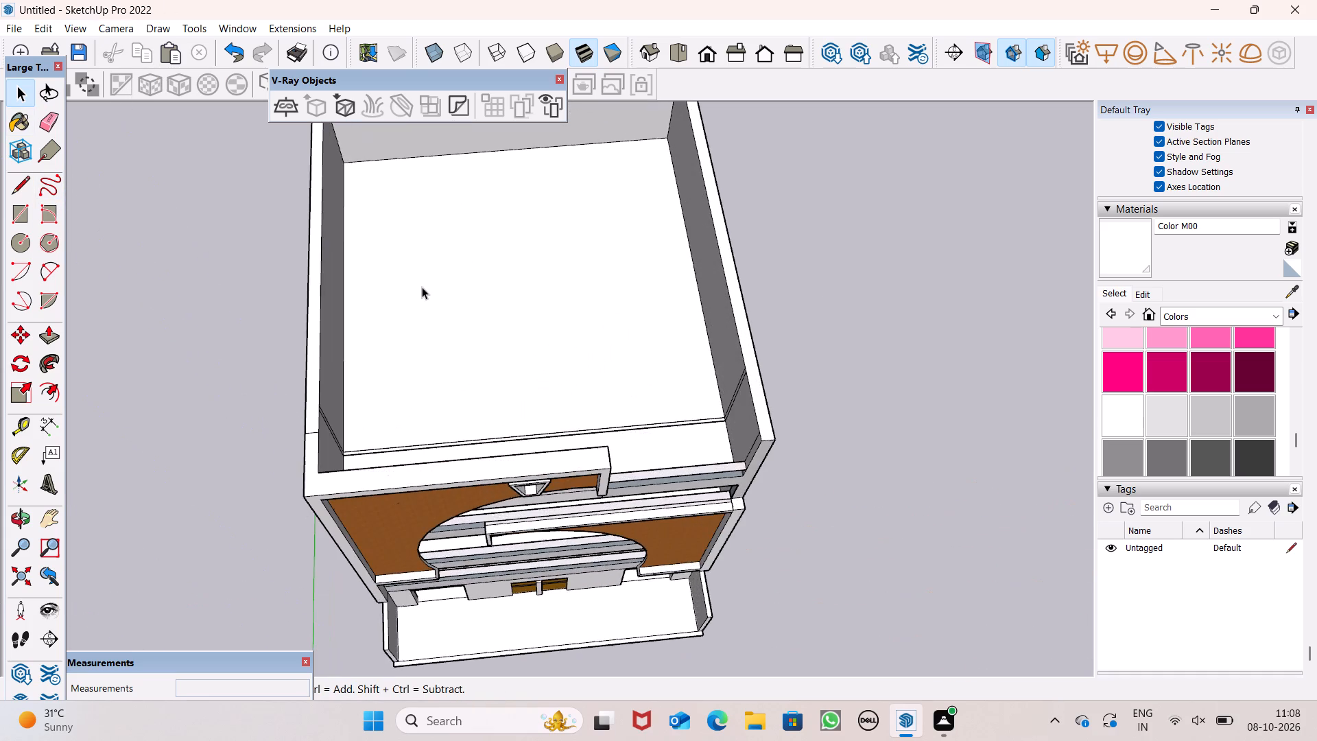
middle_click_drag(393, 478, 326, 355)
scroll(341, 363, "up", 1)
scroll(269, 326, "up", 4)
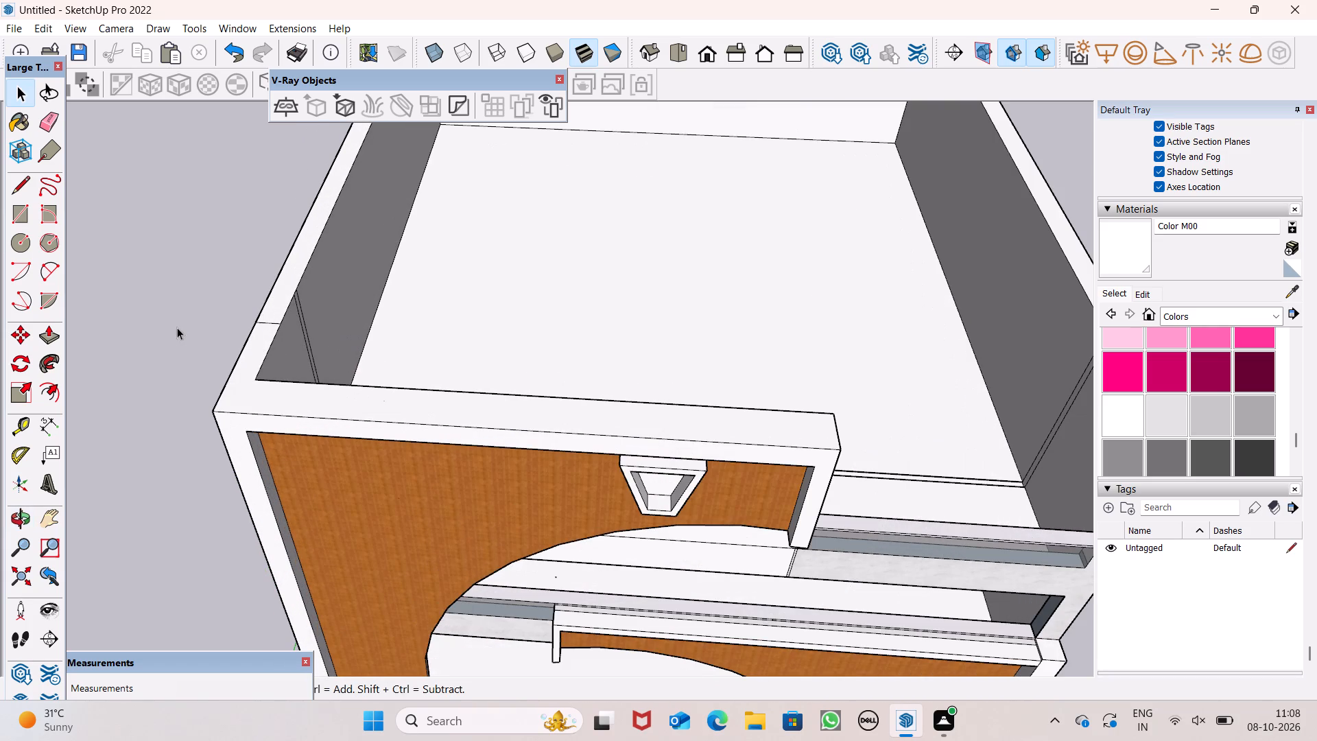
left_click(54, 342)
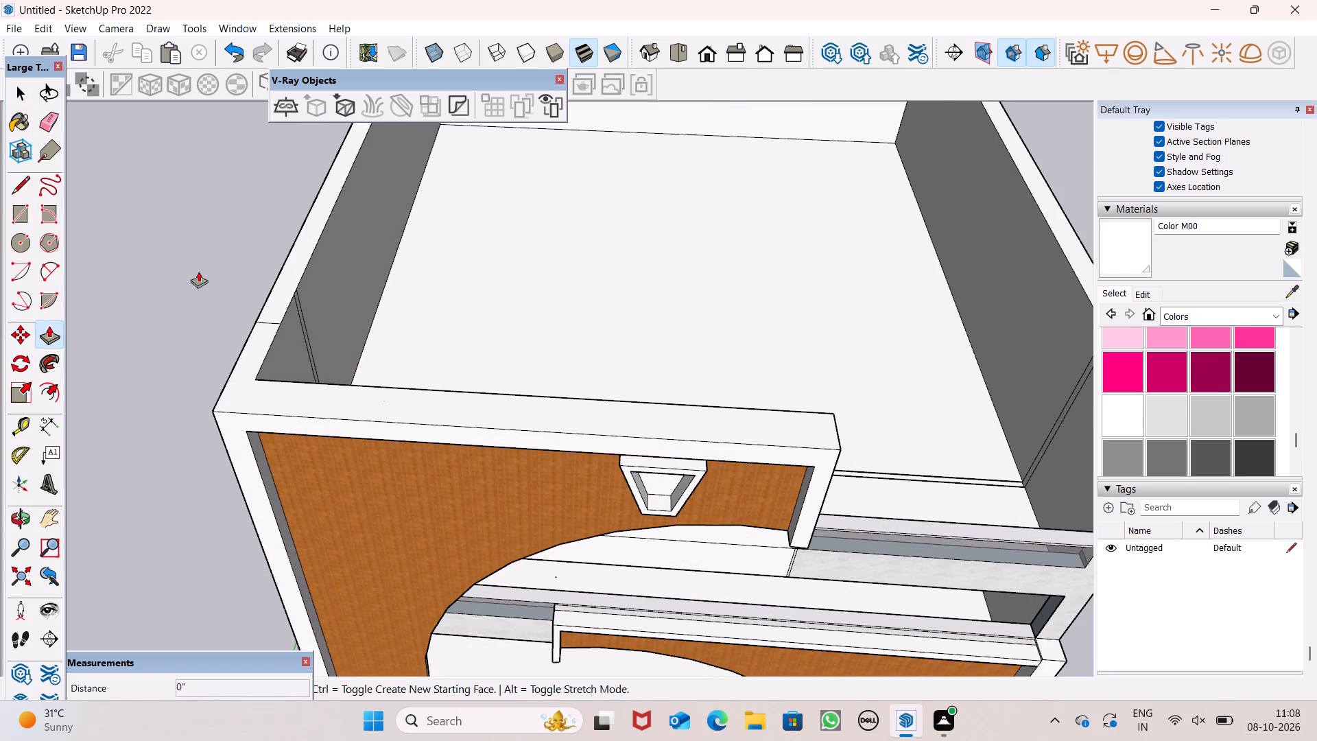
scroll(248, 279, "up", 2)
left_click_drag(287, 421, 288, 390)
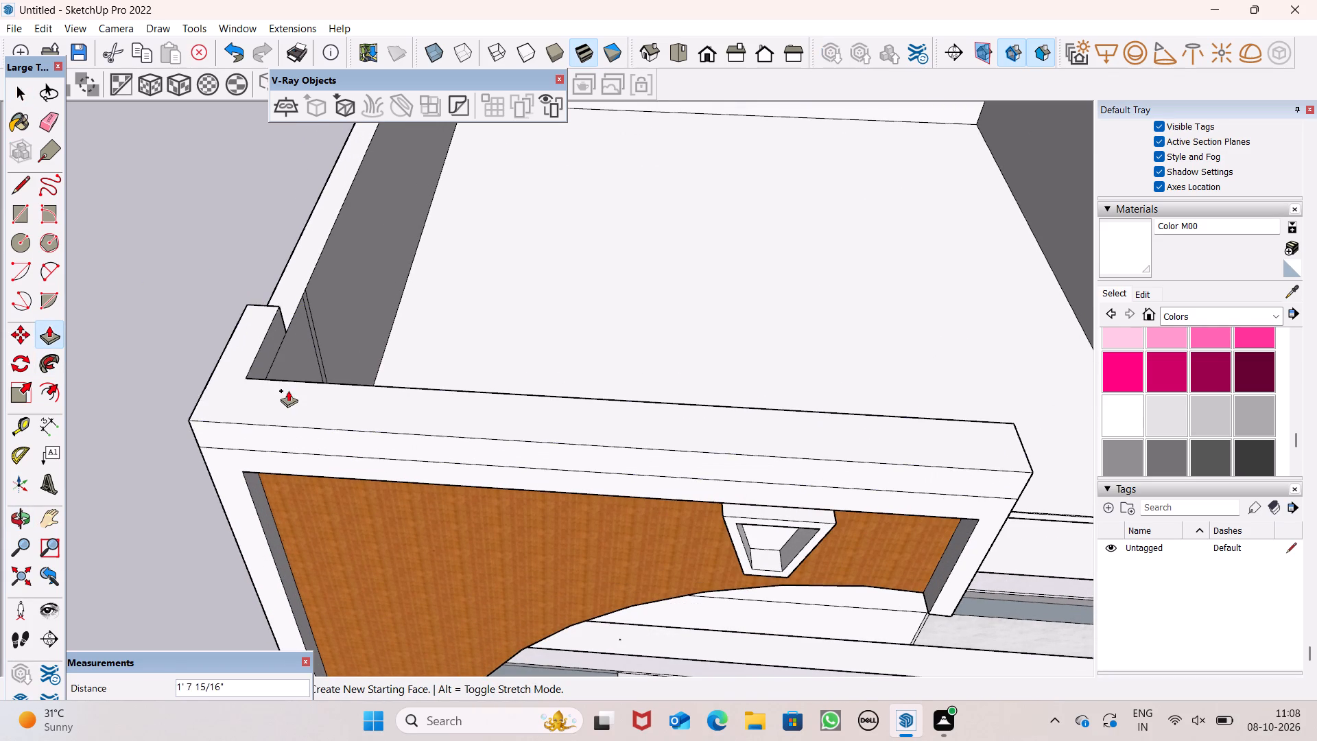
left_click_drag(288, 390, 288, 369)
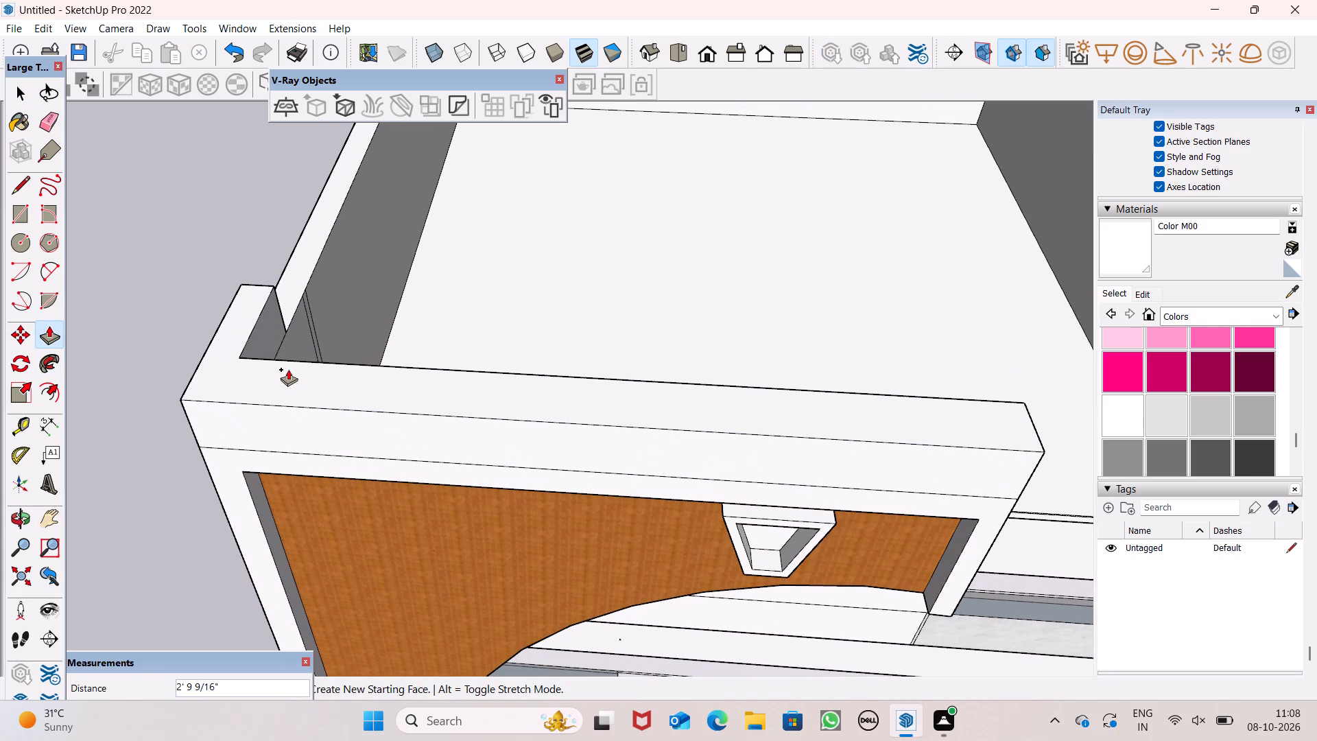
left_click_drag(288, 369, 288, 368)
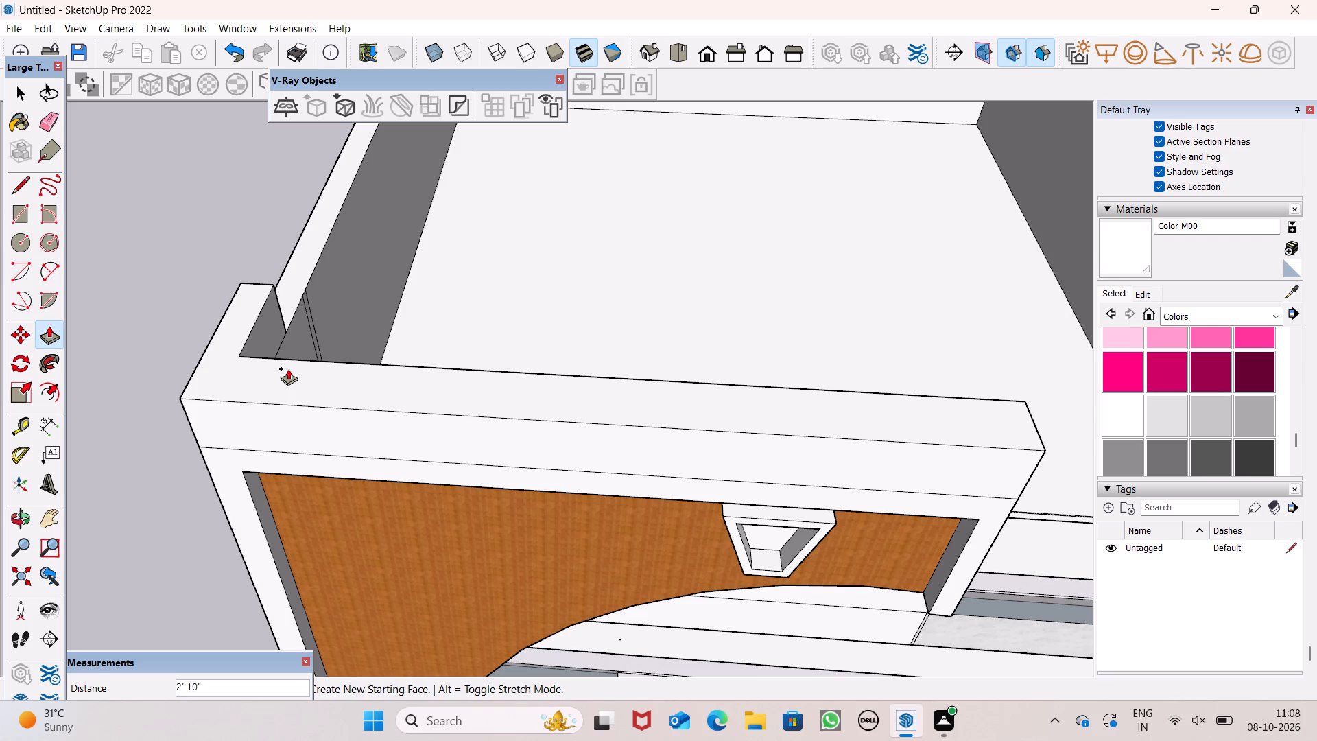
left_click_drag(288, 368, 290, 368)
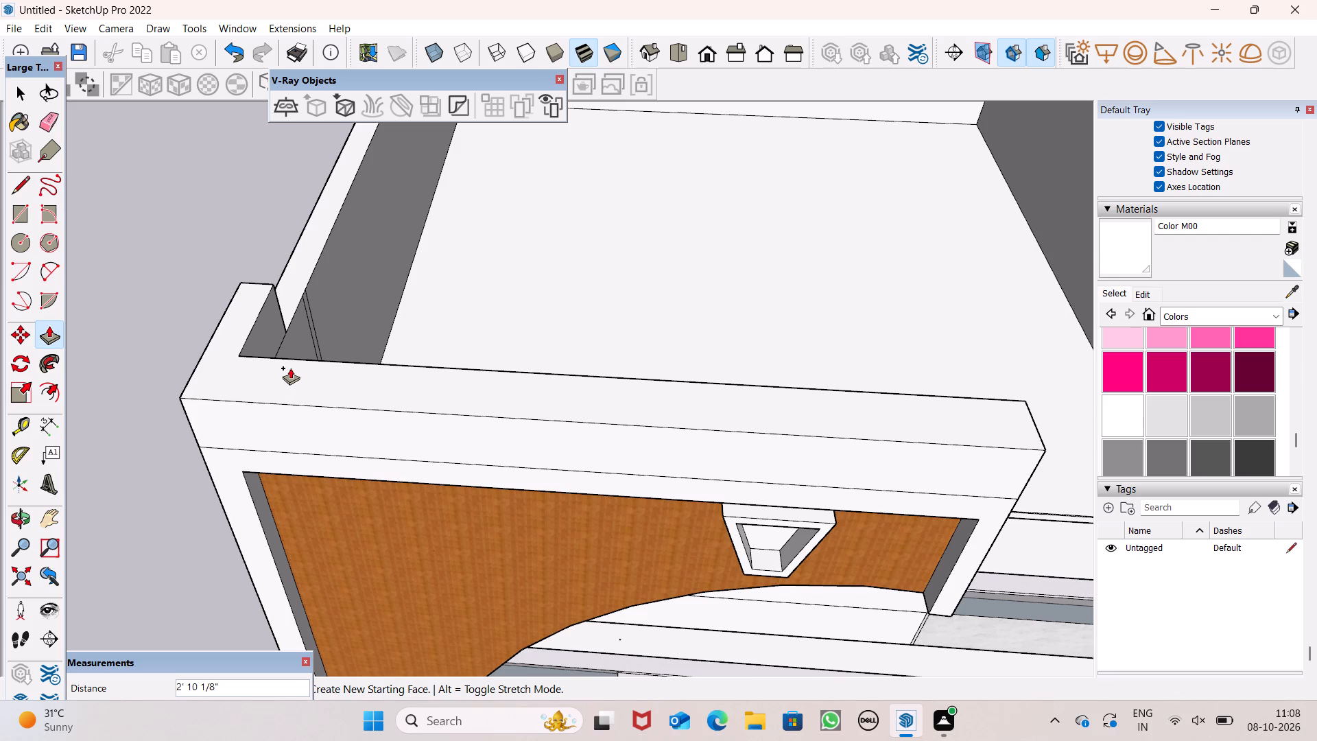
left_click_drag(290, 368, 289, 341)
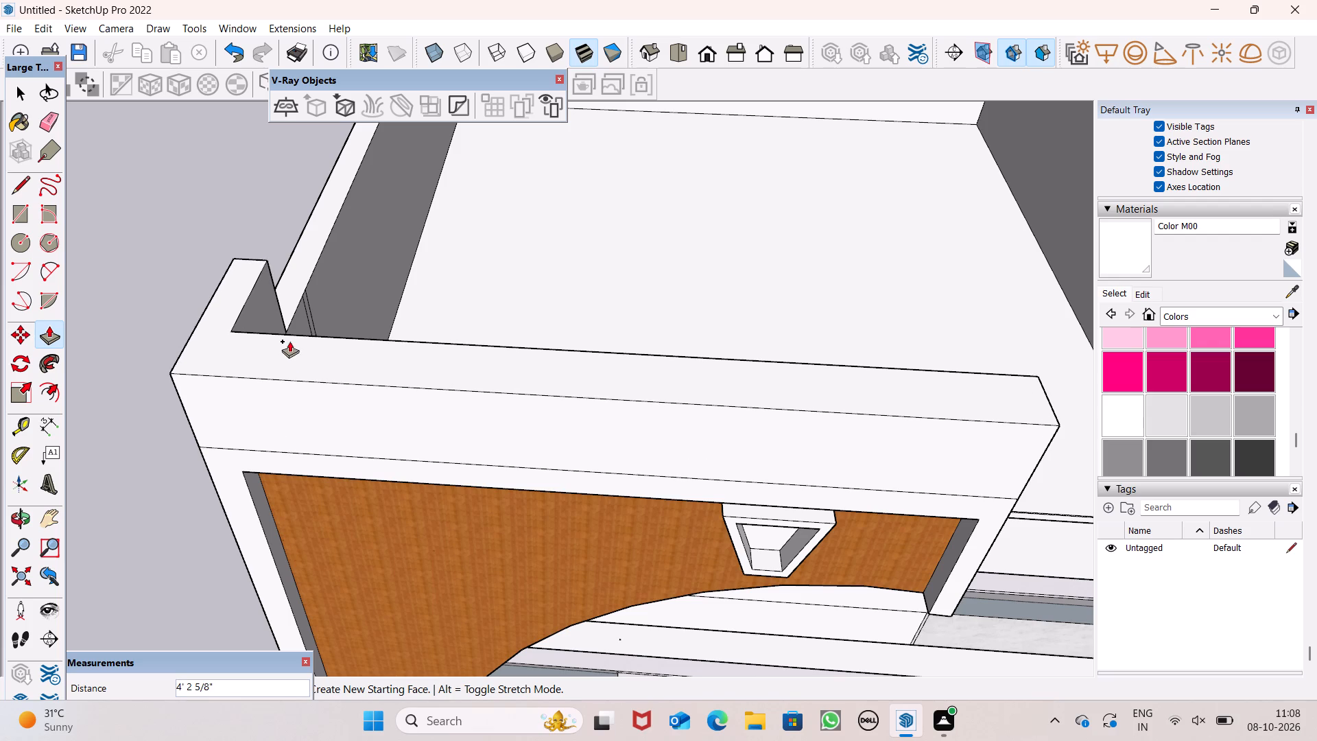
left_click_drag(289, 341, 287, 355)
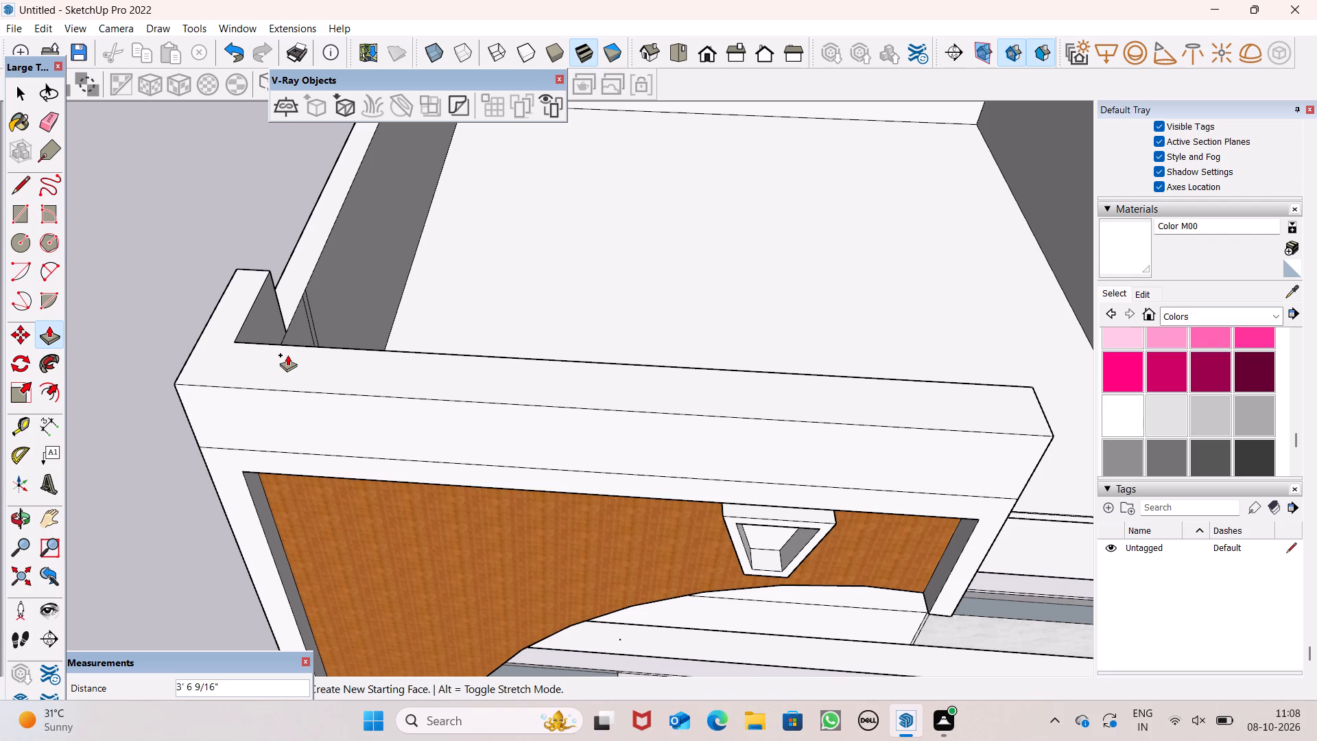
left_click_drag(287, 355, 292, 351)
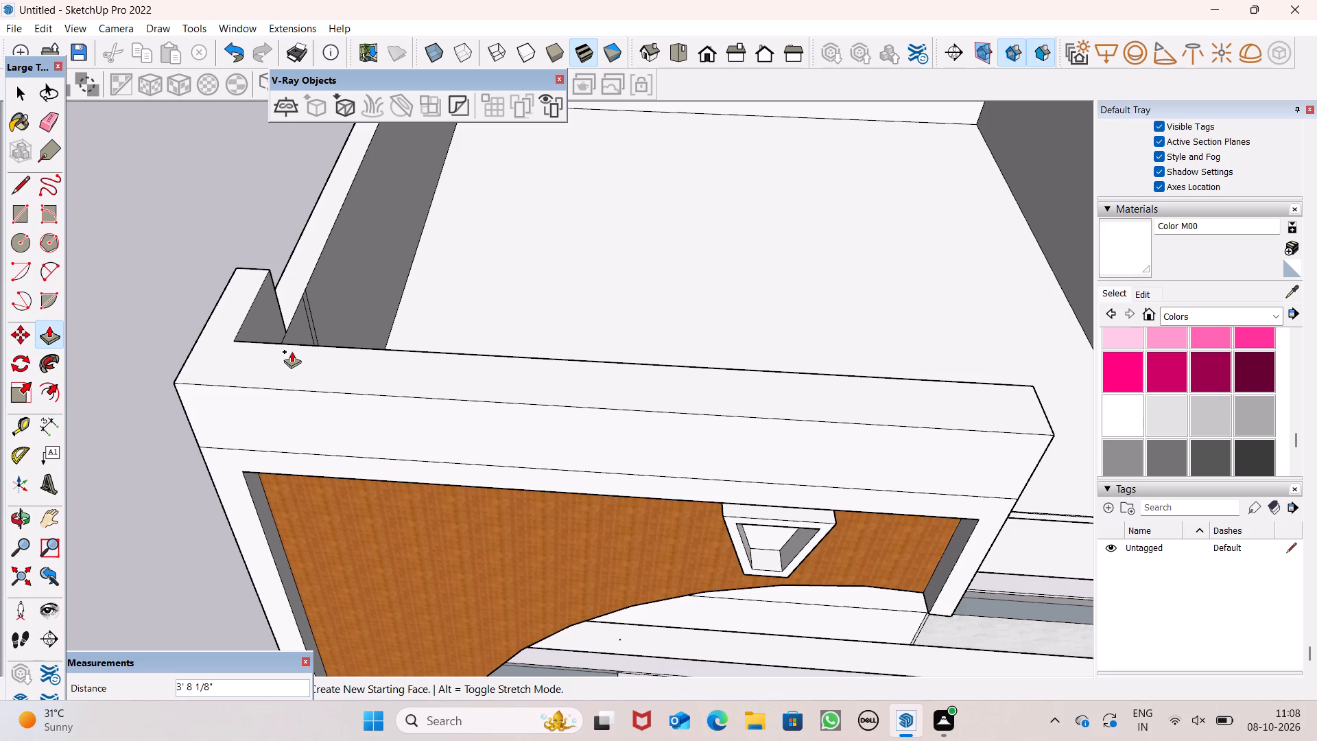
left_click_drag(292, 351, 292, 351)
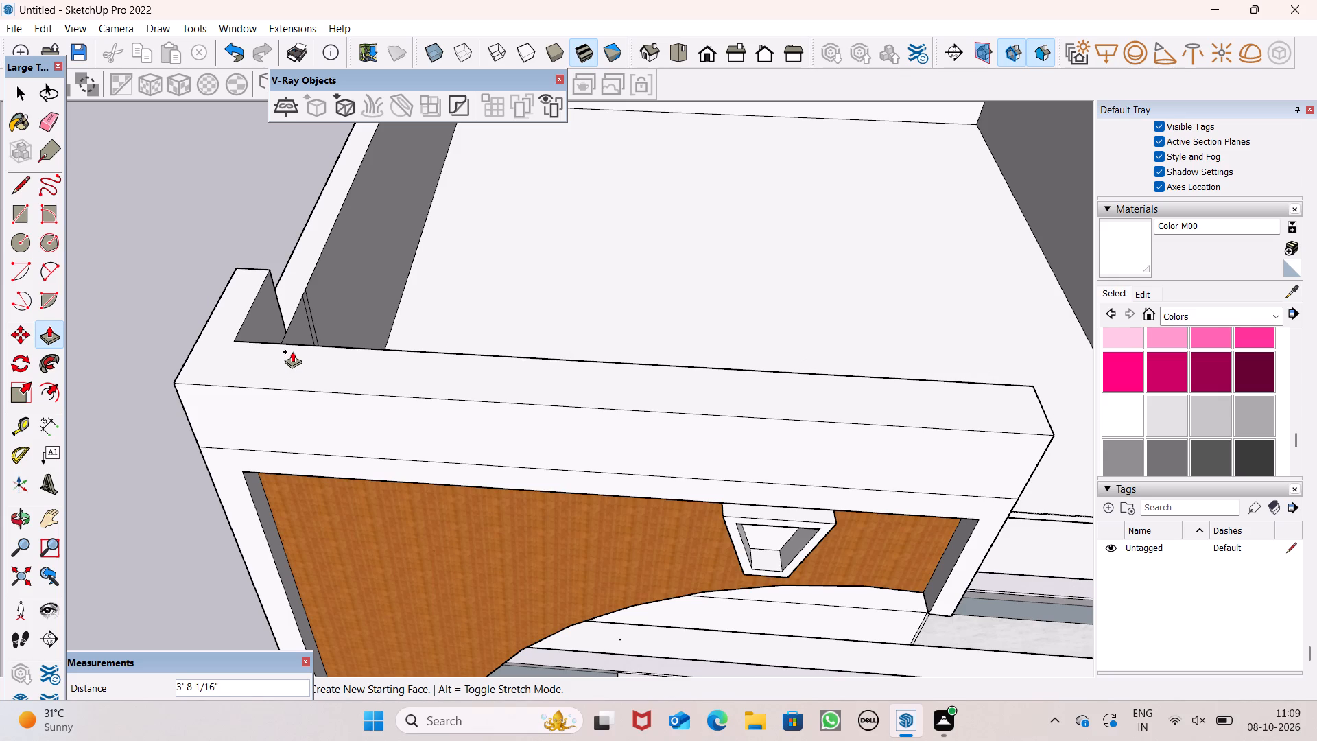
left_click_drag(292, 351, 297, 349)
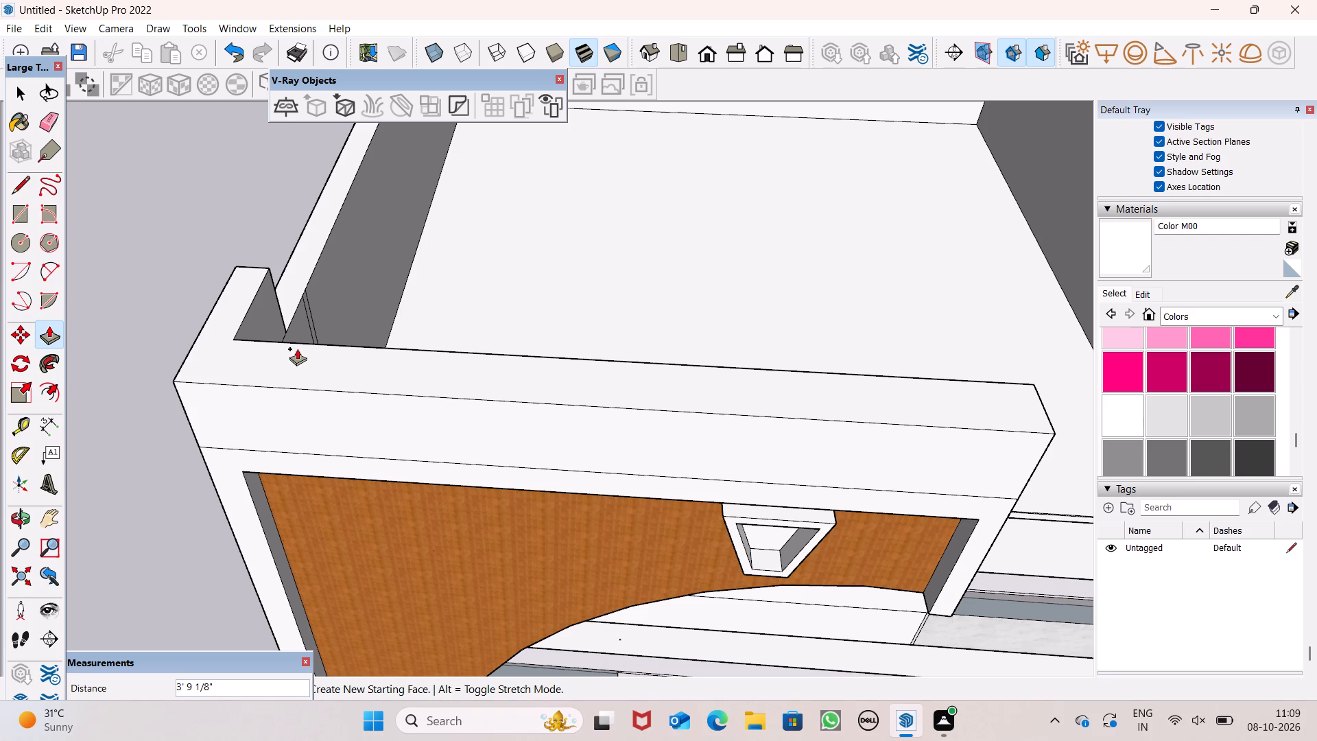
left_click_drag(297, 349, 282, 380)
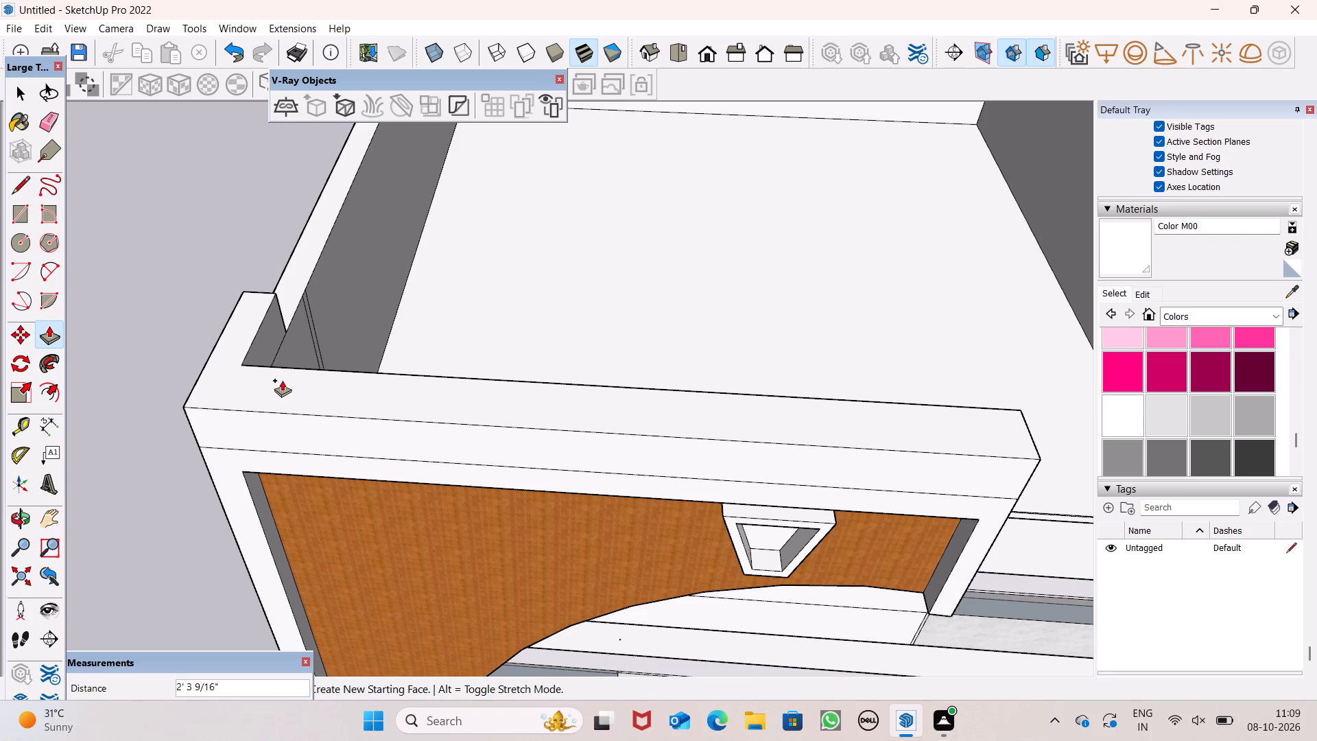
left_click_drag(282, 380, 283, 349)
key("3")
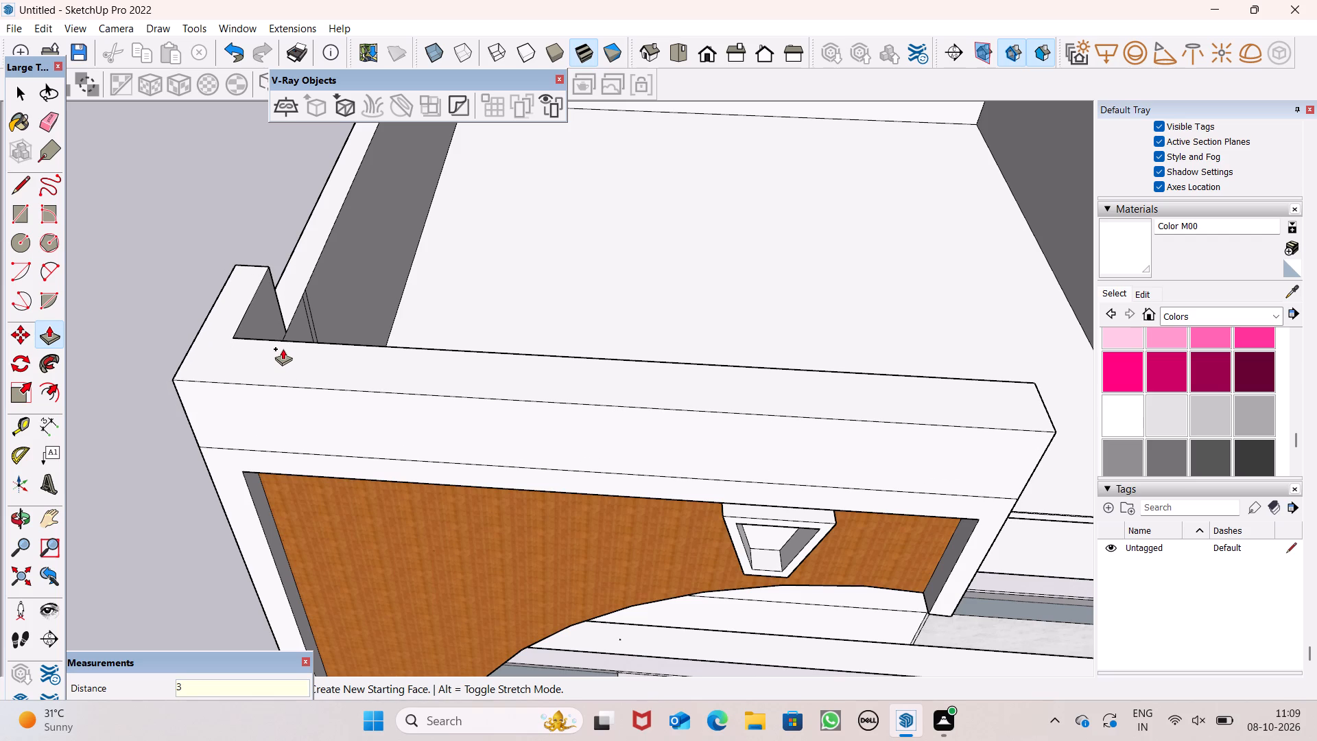
left_click_drag(283, 349, 282, 349)
key("apostrophe")
key("Return")
Examine the raised front parapet, its end corners and its junction with the wood-panelled frame from several angles.
scroll(280, 355, "down", 2)
middle_click_drag(351, 424, 421, 331)
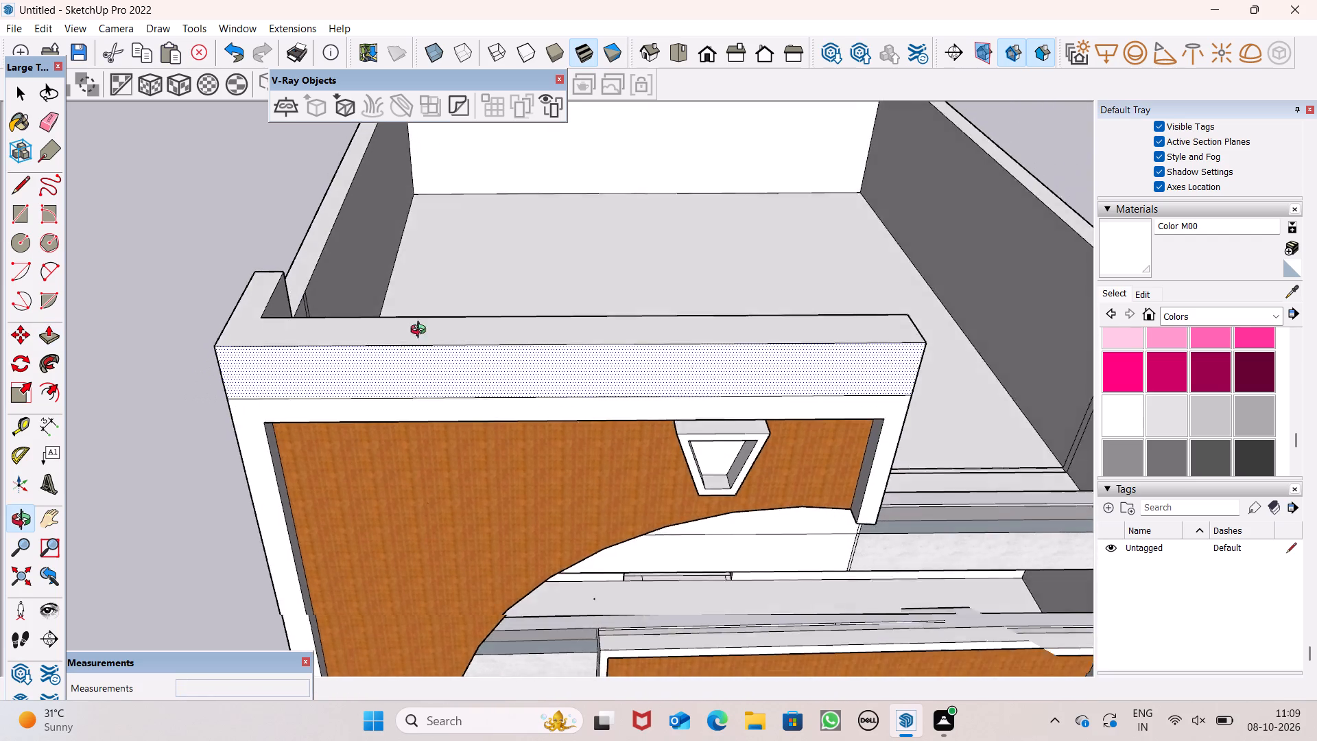
middle_click_drag(421, 331, 429, 320)
scroll(429, 319, "up", 3)
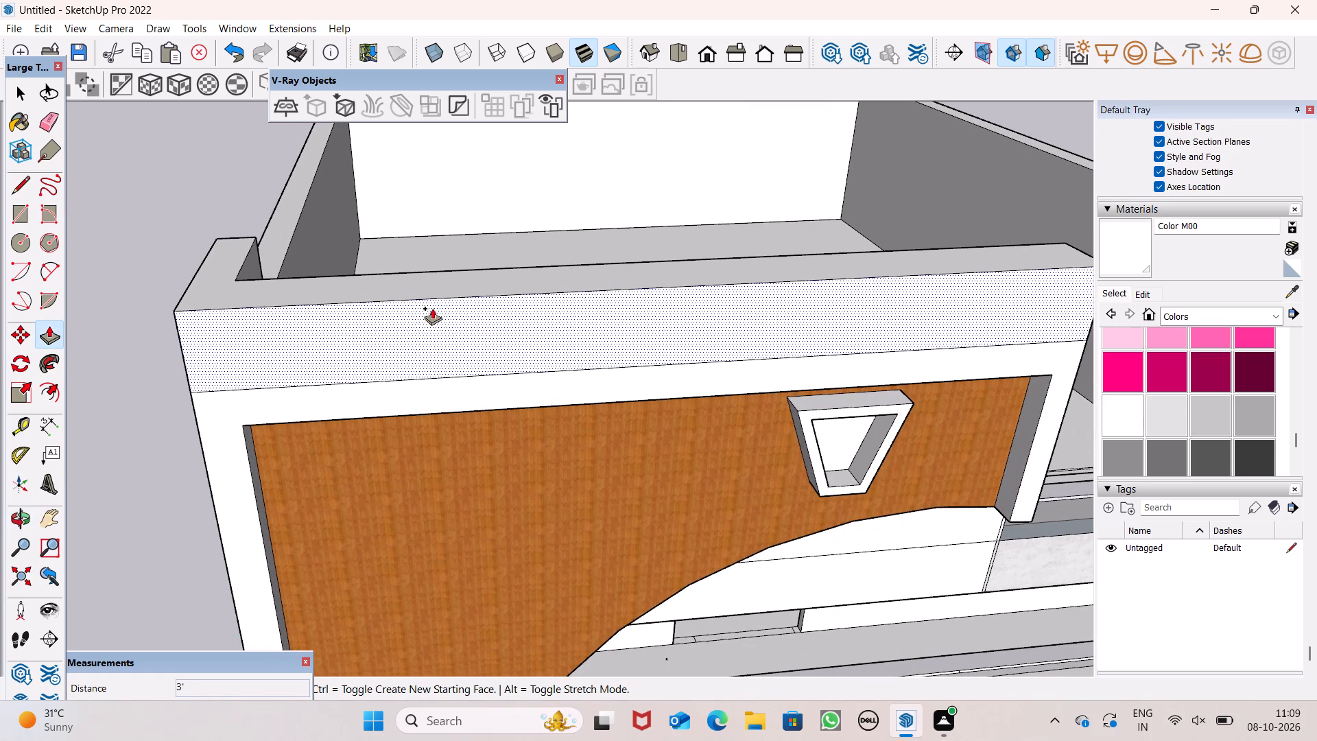
scroll(475, 305, "up", 1)
scroll(300, 274, "down", 4)
middle_click_drag(367, 314, 370, 341)
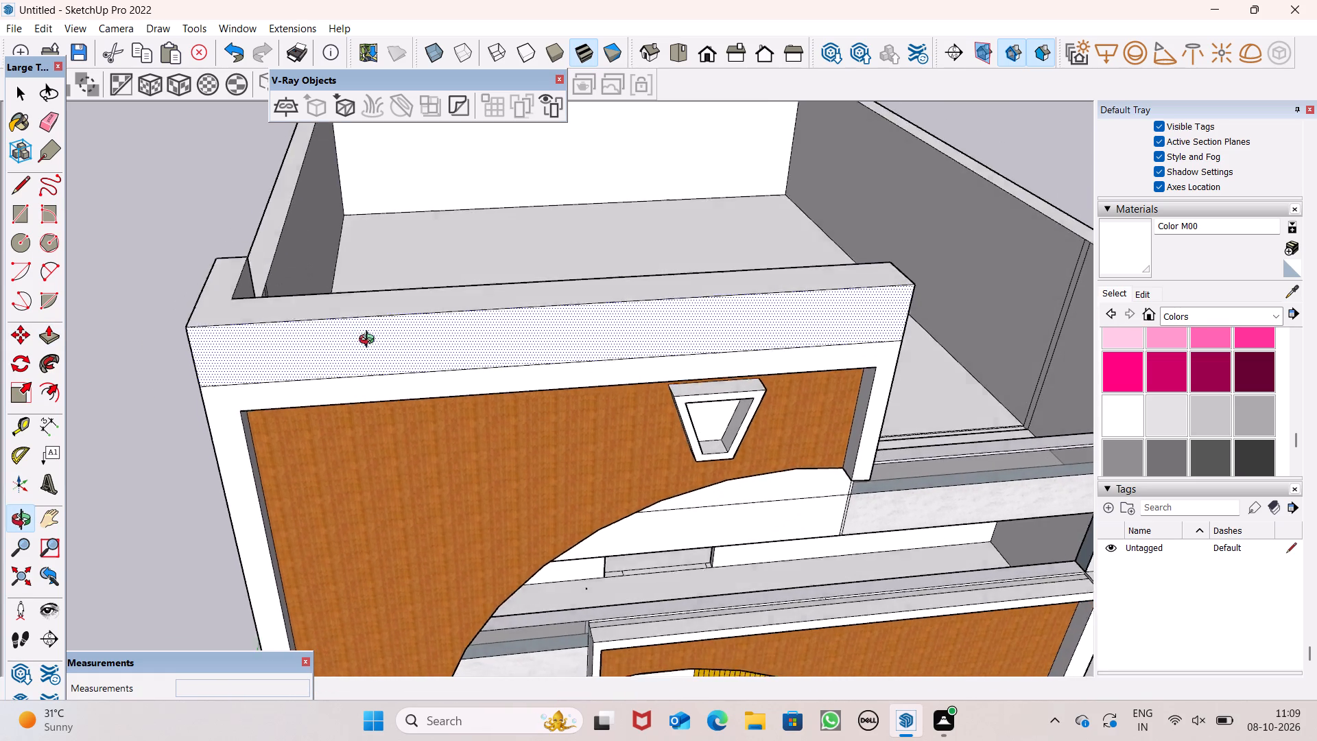
middle_click_drag(370, 341, 361, 388)
scroll(348, 427, "down", 3)
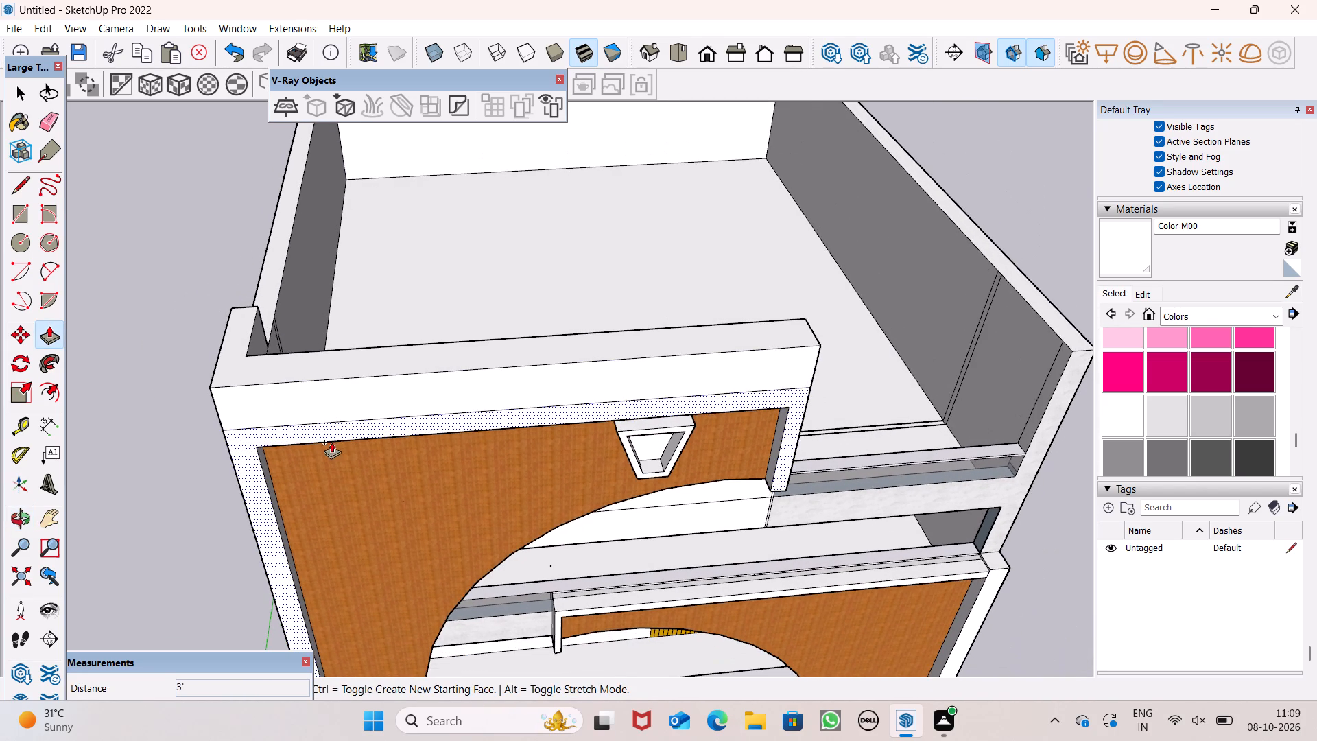
scroll(344, 427, "down", 4)
middle_click_drag(422, 446, 415, 374)
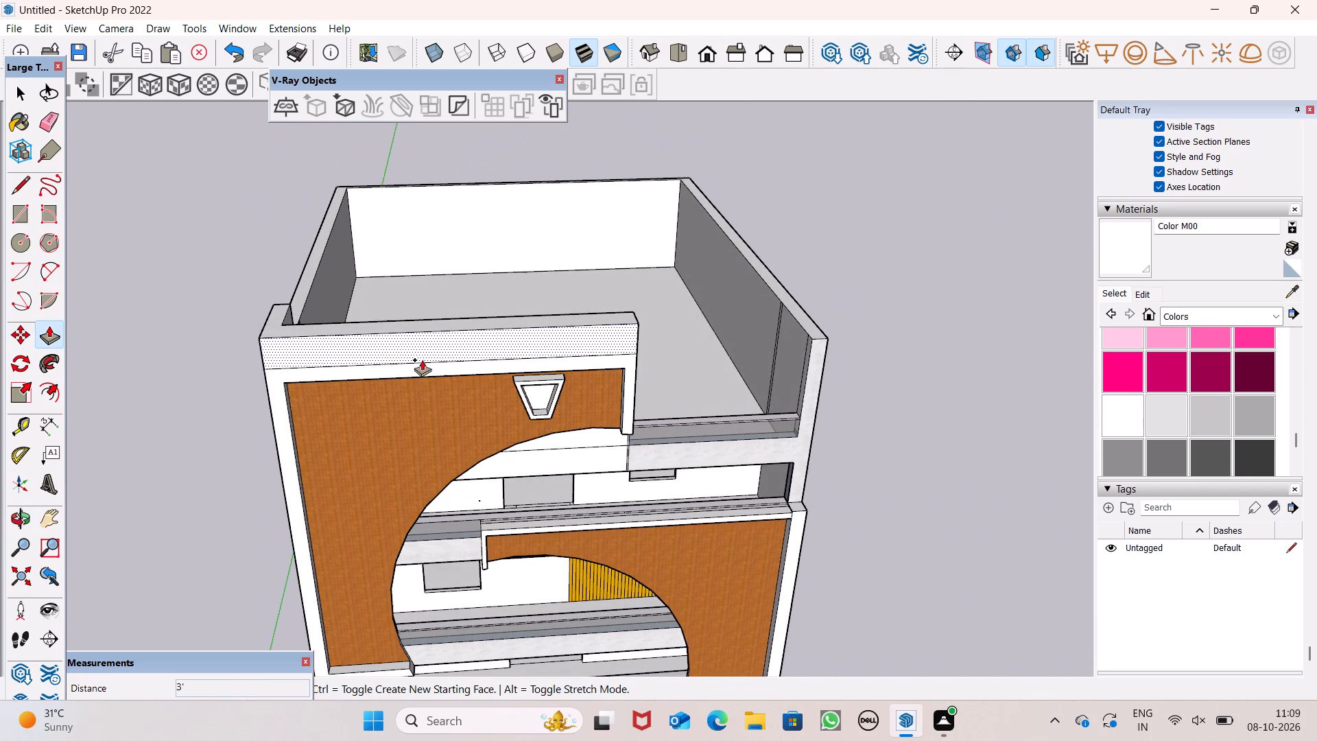
middle_click_drag(591, 405, 584, 348)
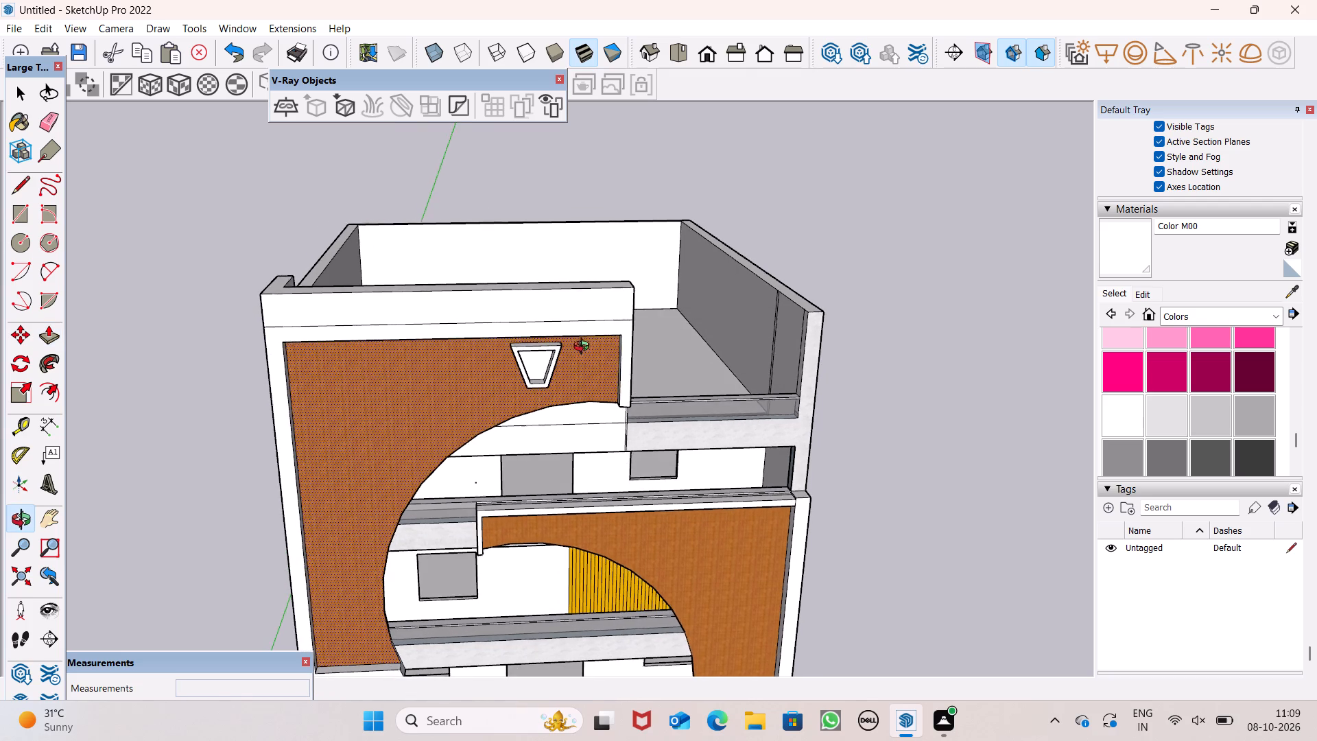
middle_click_drag(584, 348, 583, 348)
scroll(262, 331, "up", 4)
middle_click_drag(466, 342, 189, 466)
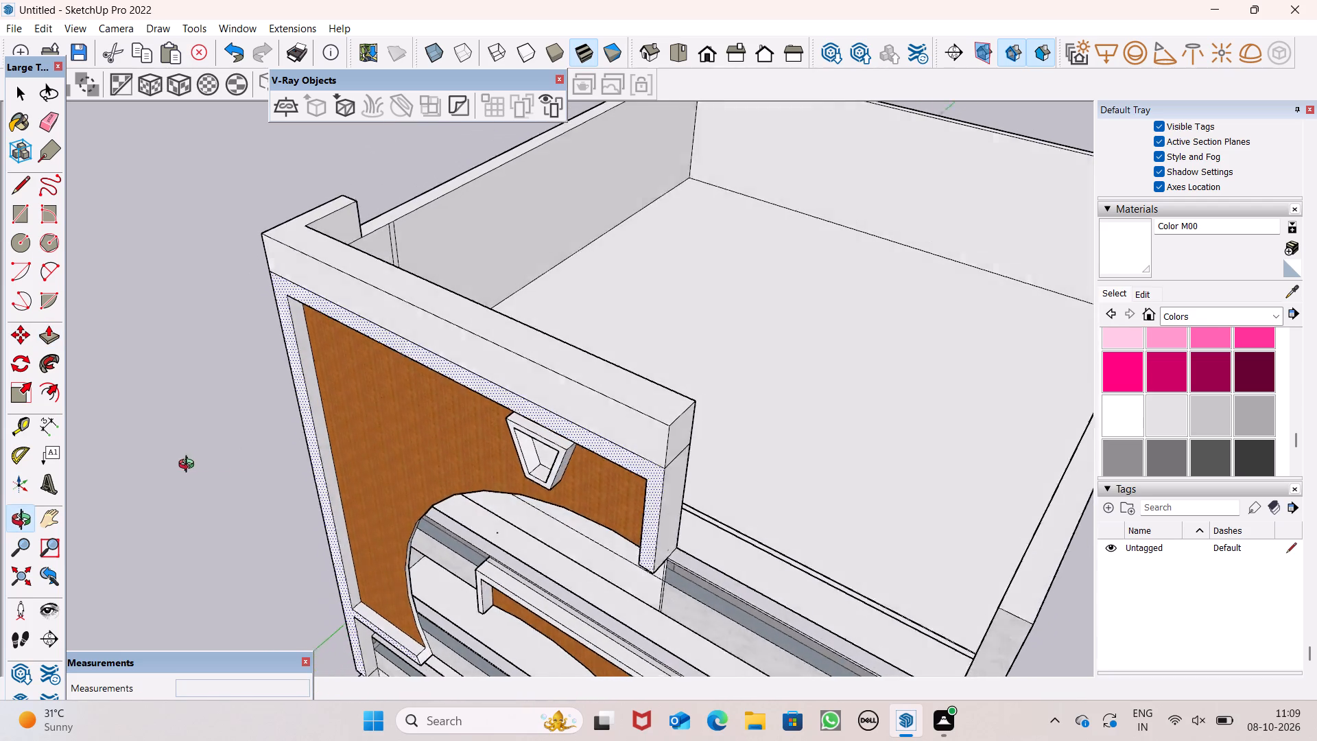
middle_click_drag(189, 466, 180, 467)
scroll(543, 384, "up", 3)
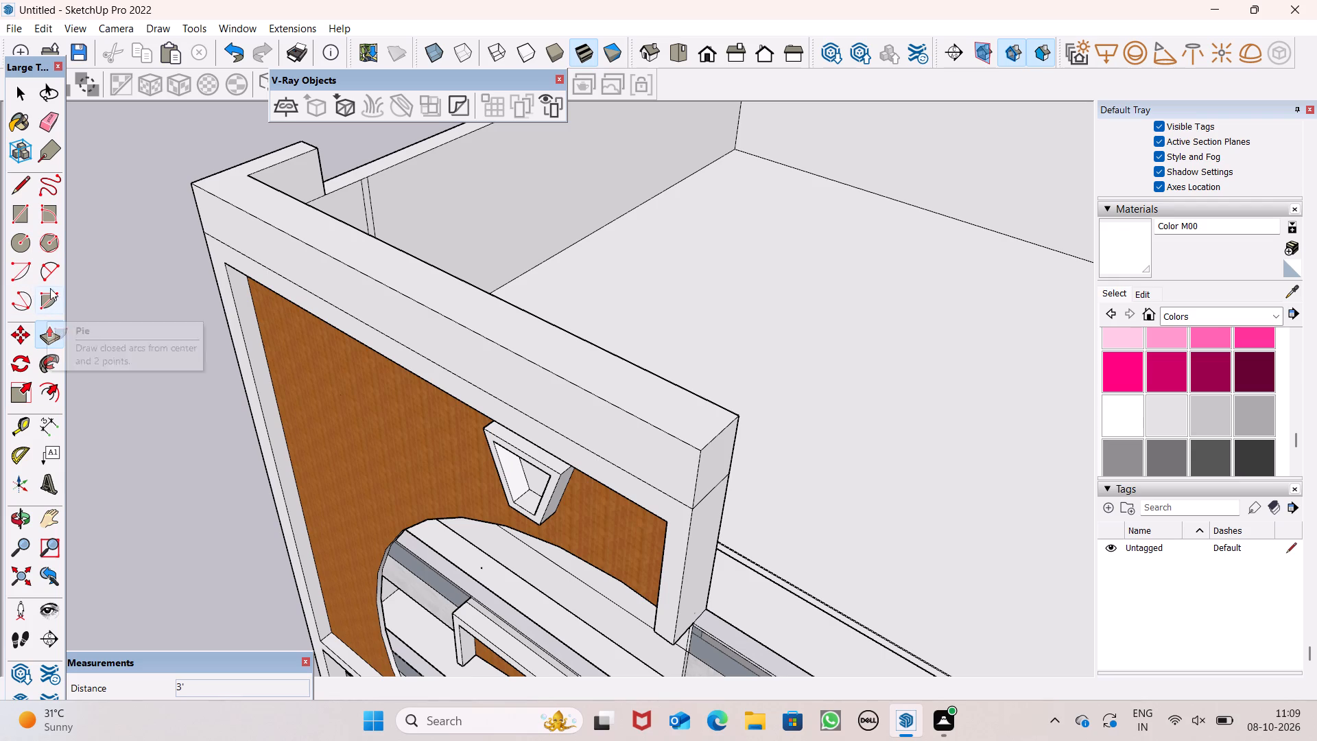
Push the front face of the raised parapet inward 8 3/4" so it sits behind the frame below.
left_click(48, 335)
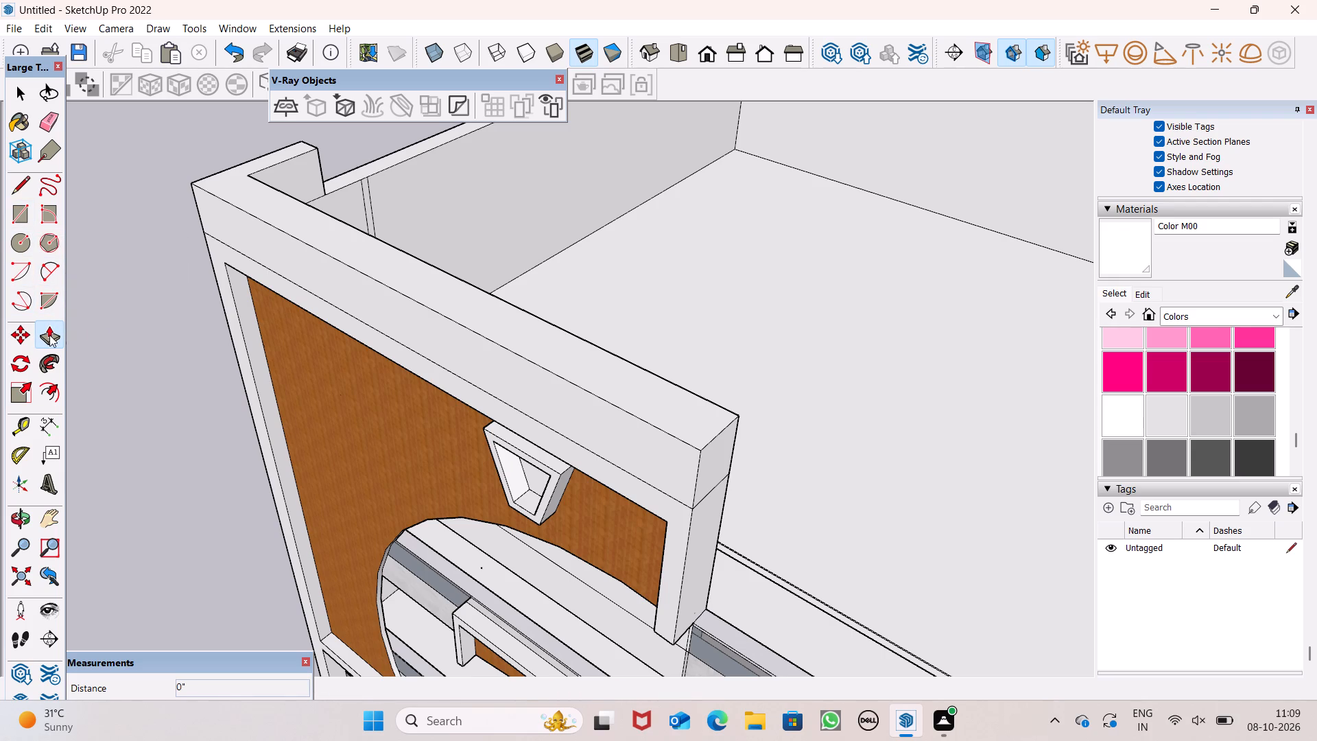
middle_click_drag(343, 325, 629, 343)
scroll(624, 347, "up", 1)
left_click_drag(530, 349, 544, 339)
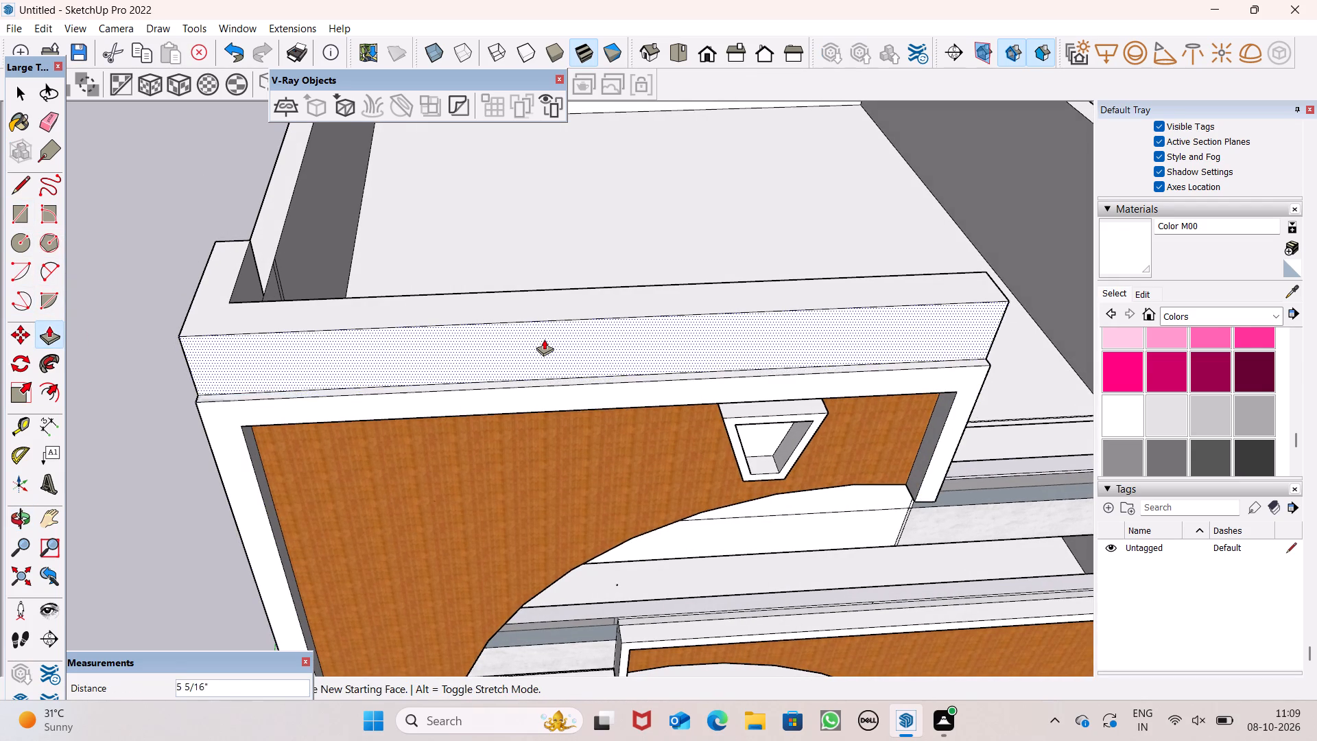
left_click_drag(544, 339, 546, 336)
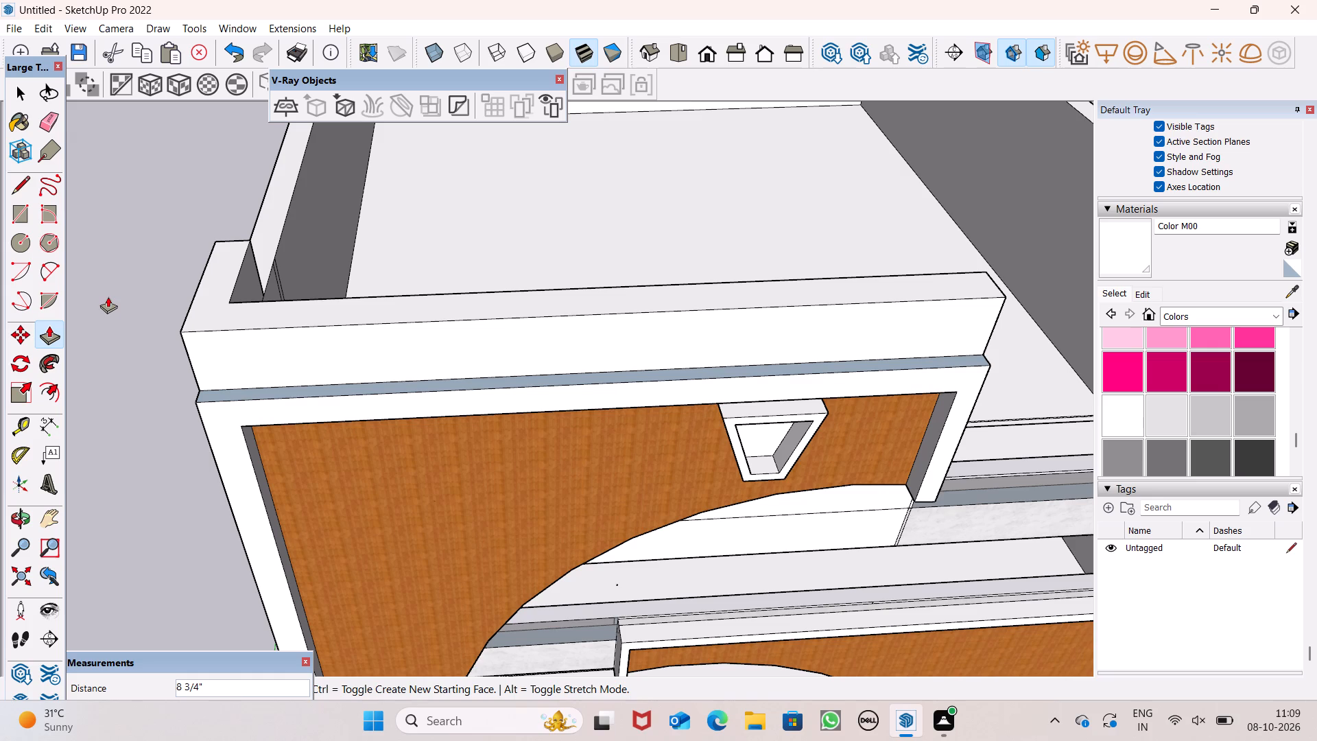
Draw lines from the parapet's inner left corner across its top and 3' down the front face, separating the corner strip.
left_click(23, 193)
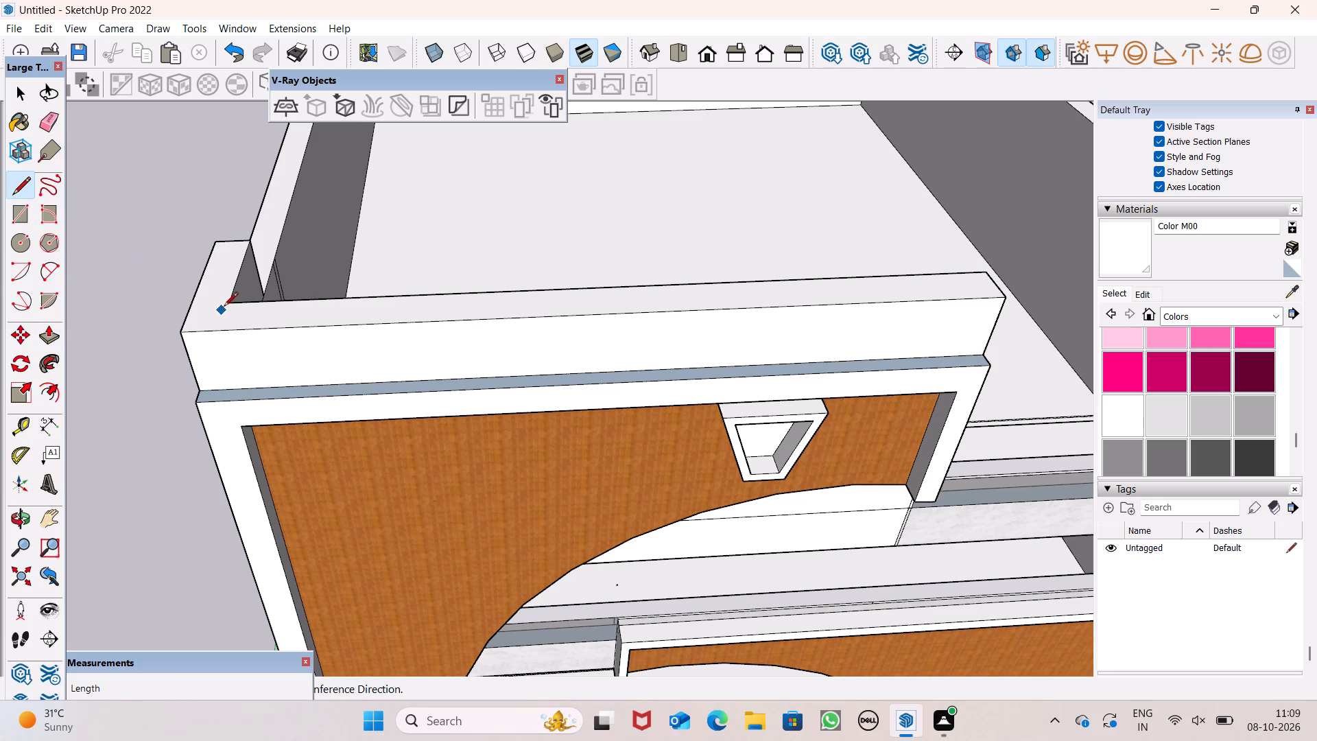
left_click(230, 301)
left_click(222, 329)
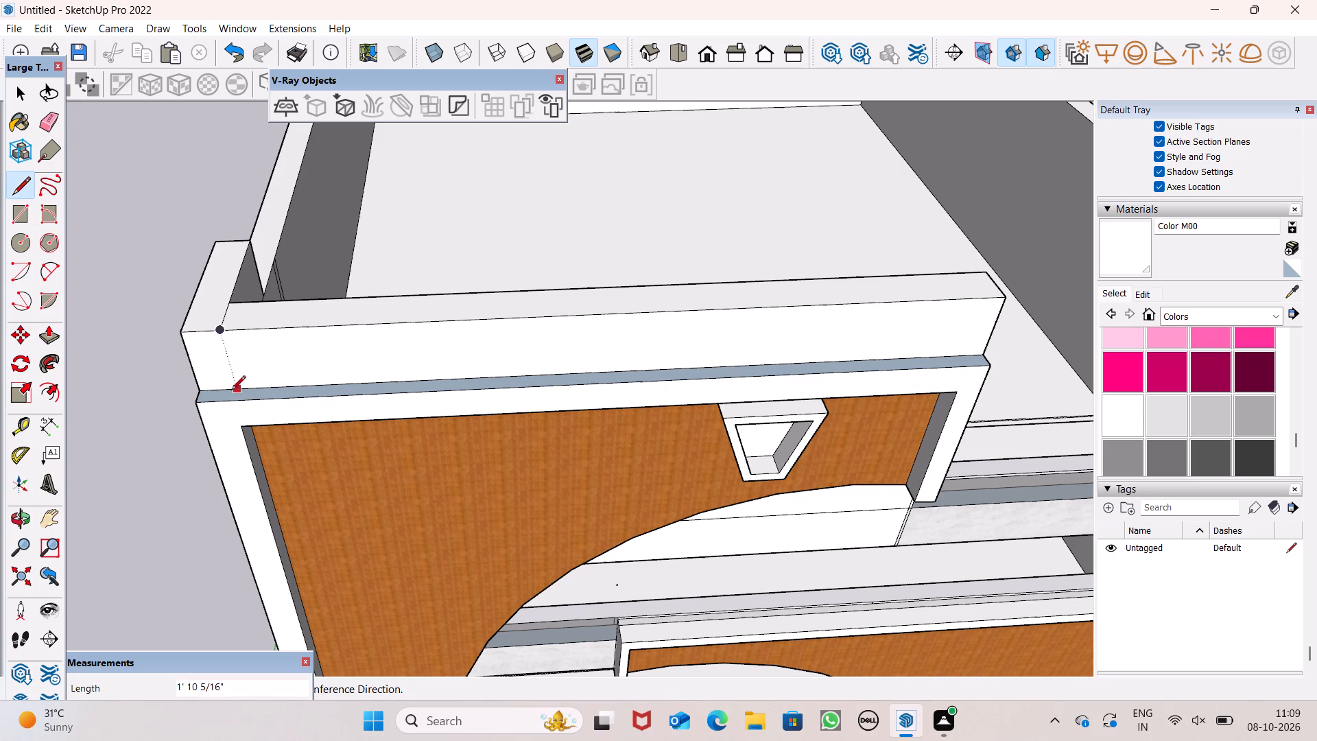
left_click(232, 392)
left_click(222, 338)
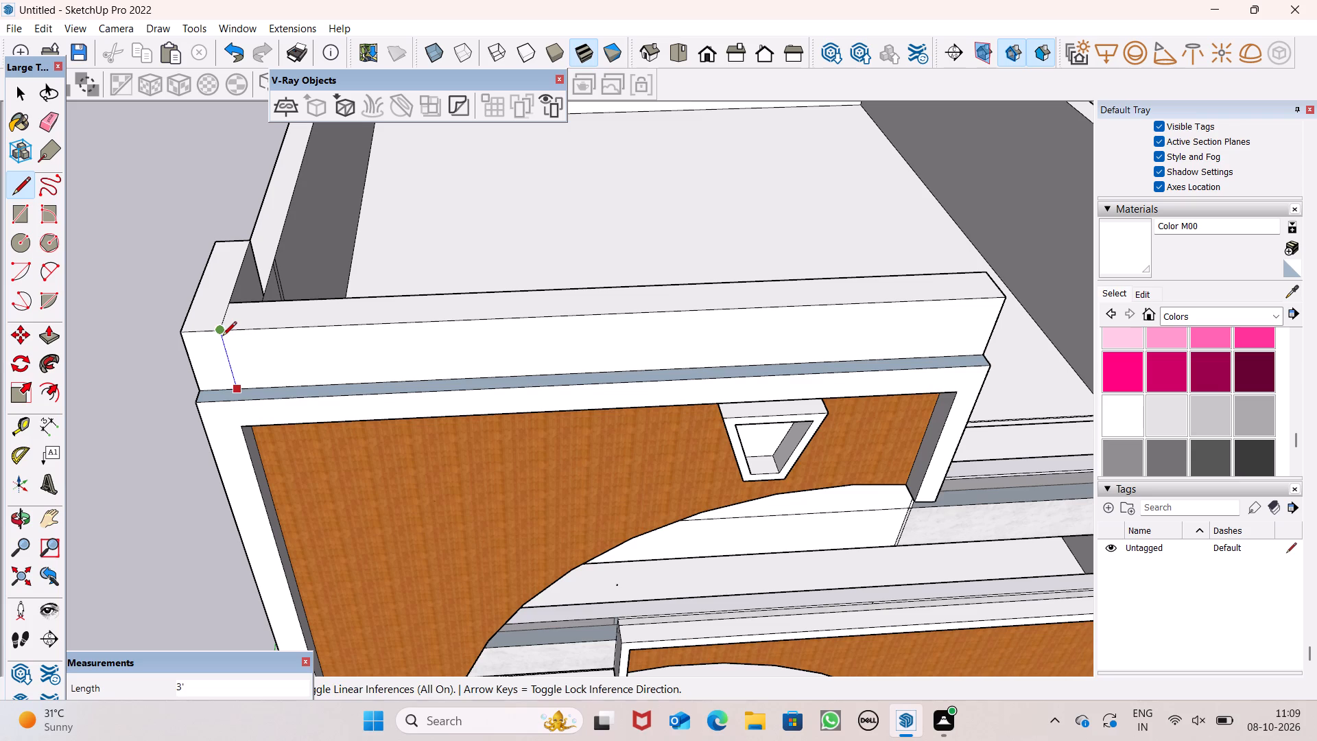
Pull the separated left corner strip of the parapet forward 8 3/4", flush with the front frame.
left_click_drag(54, 340, 62, 341)
left_click_drag(224, 364, 222, 375)
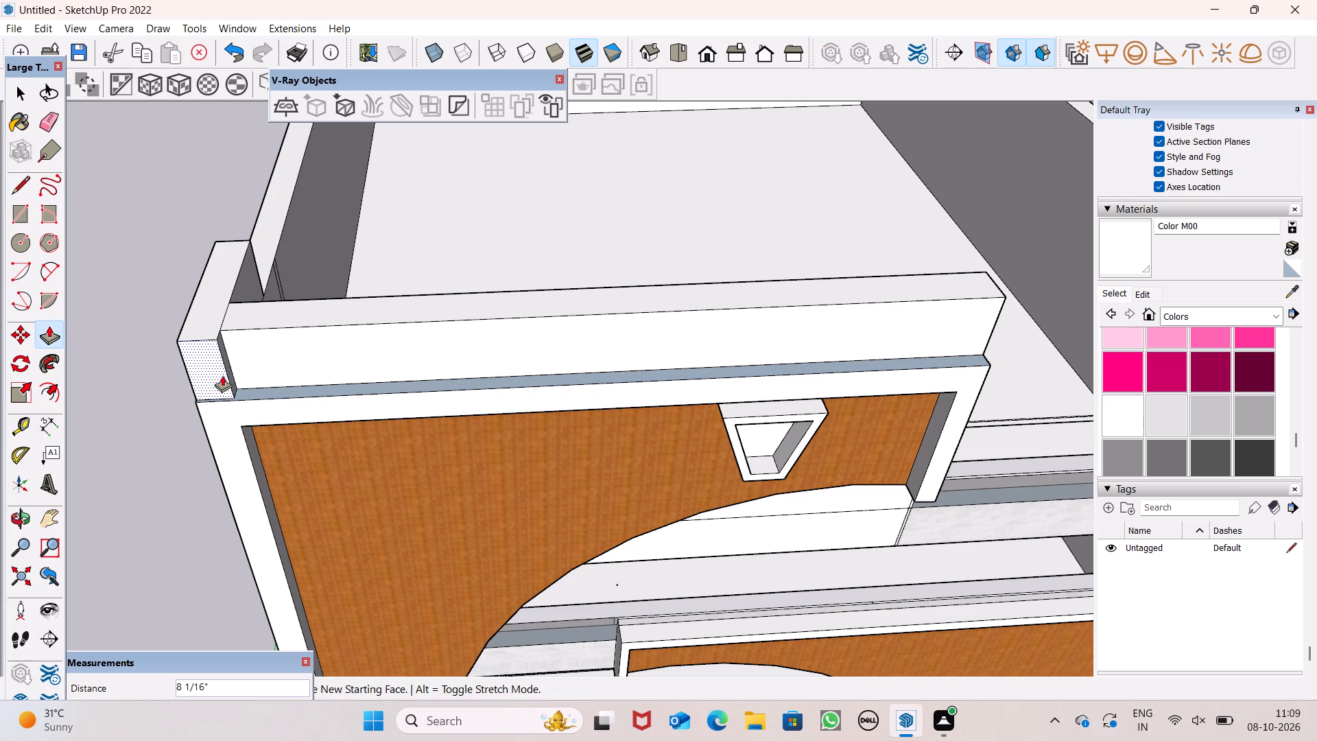
left_click_drag(222, 375, 221, 383)
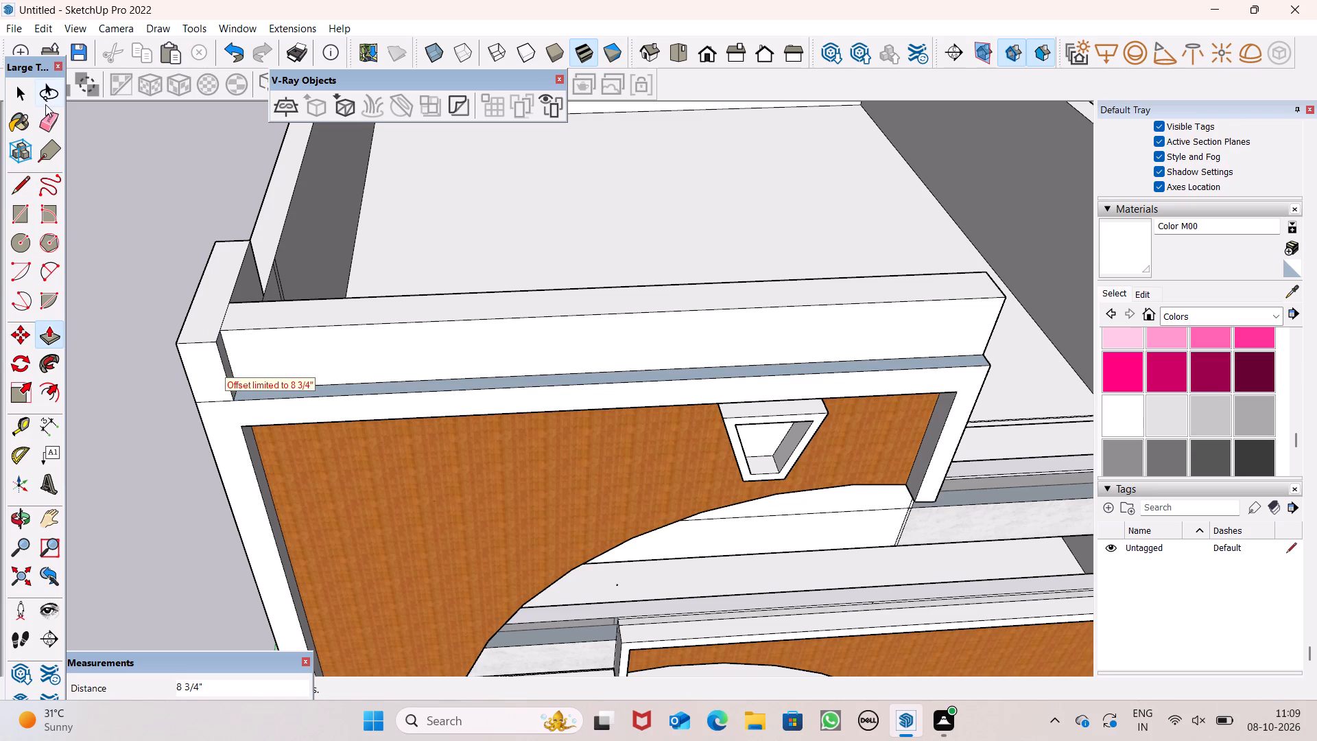
Erase the seam line between the left corner strip and the frame below it.
left_click(42, 127)
left_click_drag(203, 395, 206, 403)
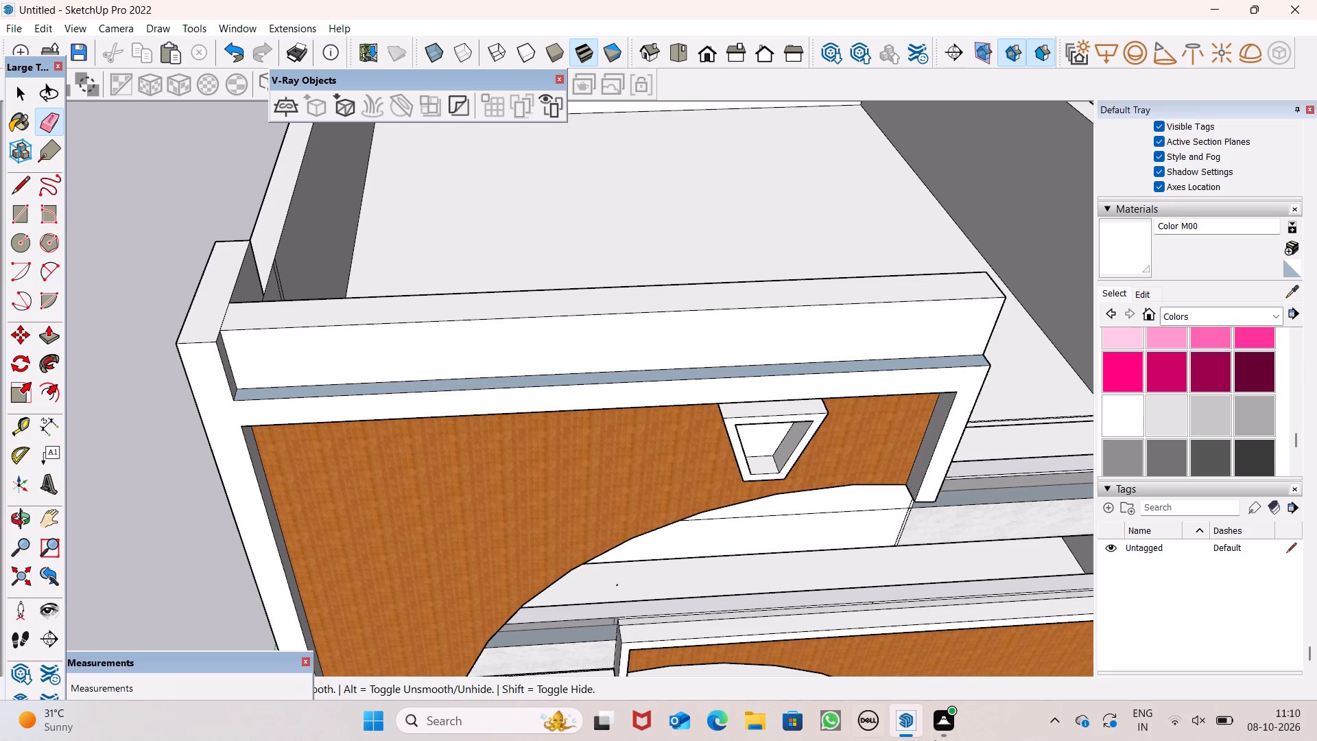
scroll(377, 269, "down", 4)
key("space")
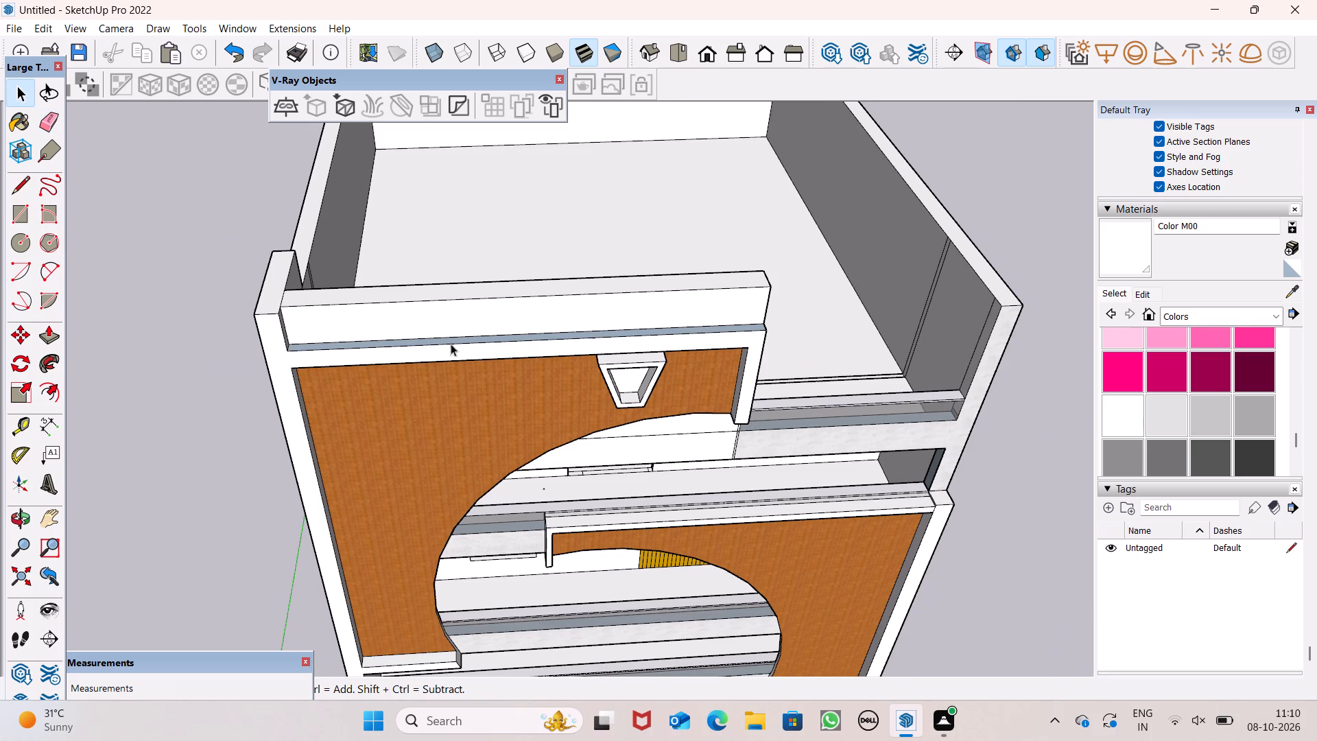
scroll(346, 340, "down", 4)
scroll(788, 363, "up", 1)
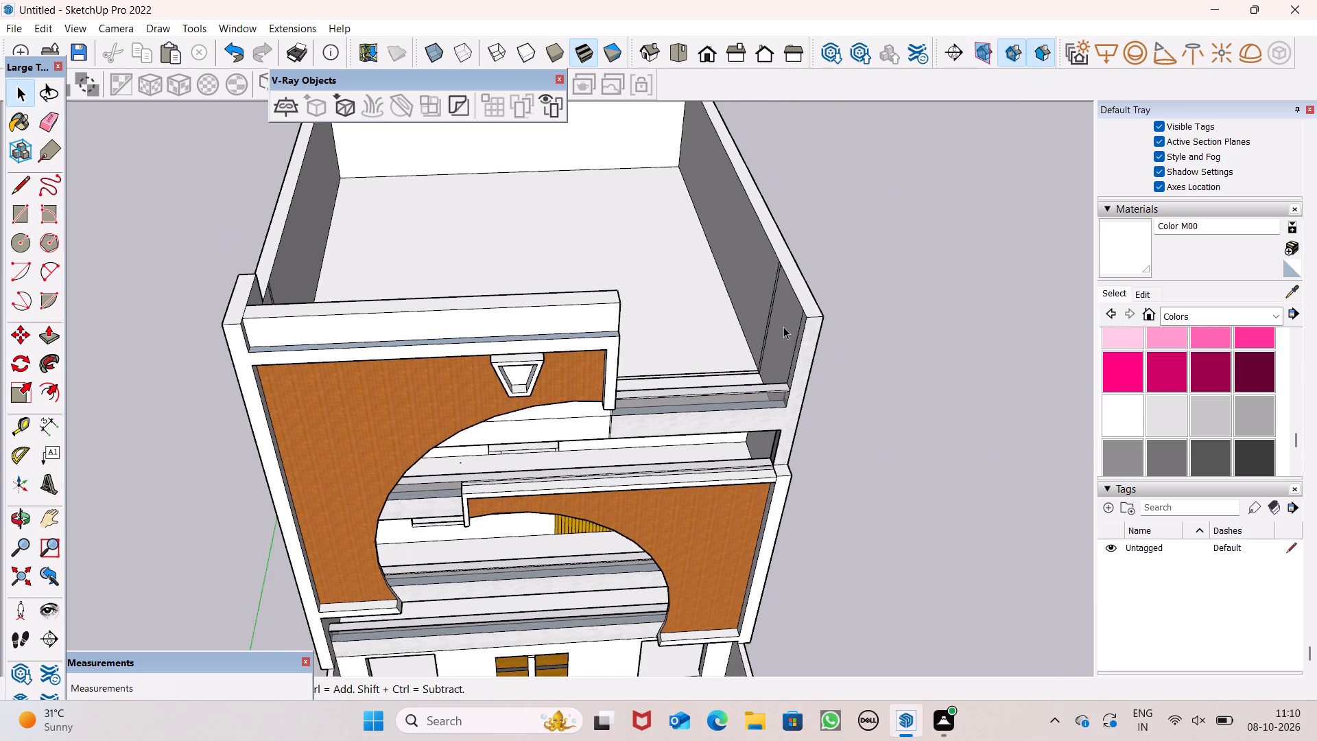
Examine the raised parapet and its left corner strip from above and from the front.
scroll(783, 327, "up", 3)
scroll(620, 231, "up", 3)
scroll(621, 303, "down", 5)
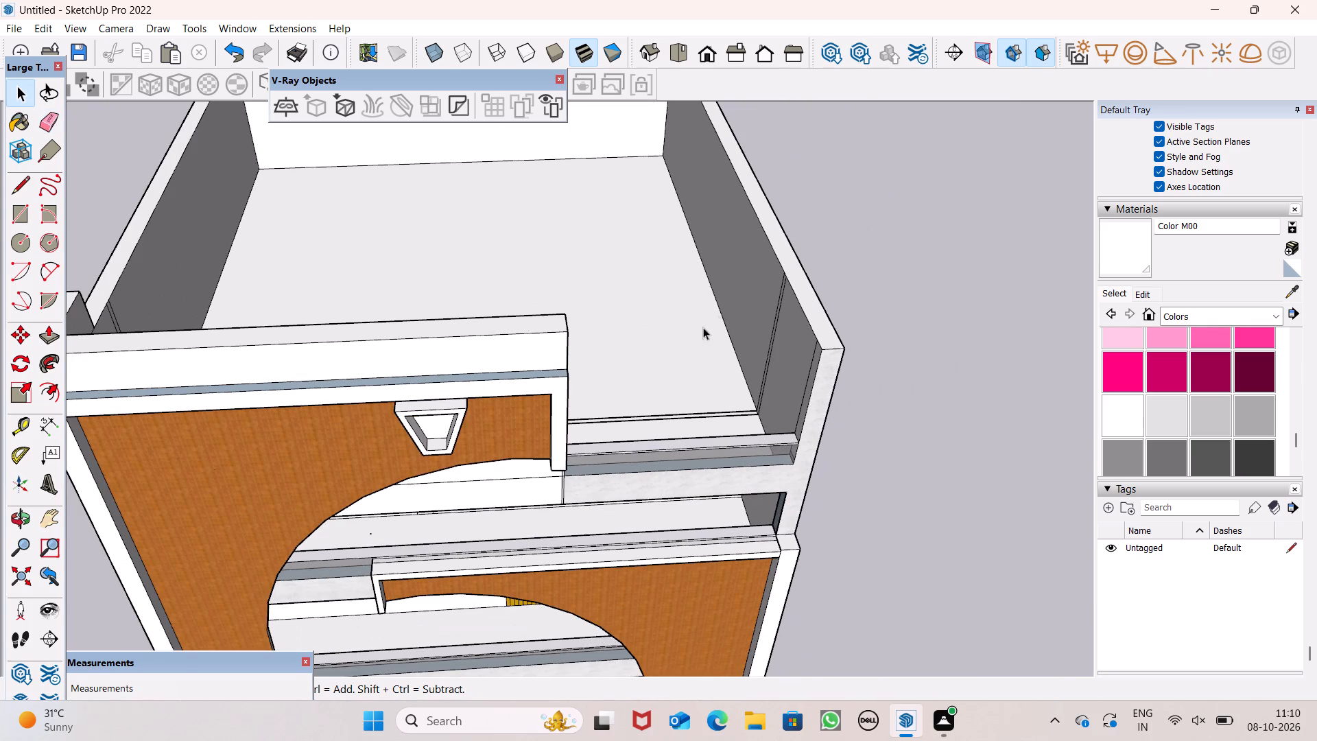
scroll(578, 331, "down", 4)
scroll(562, 346, "up", 1)
scroll(366, 297, "up", 2)
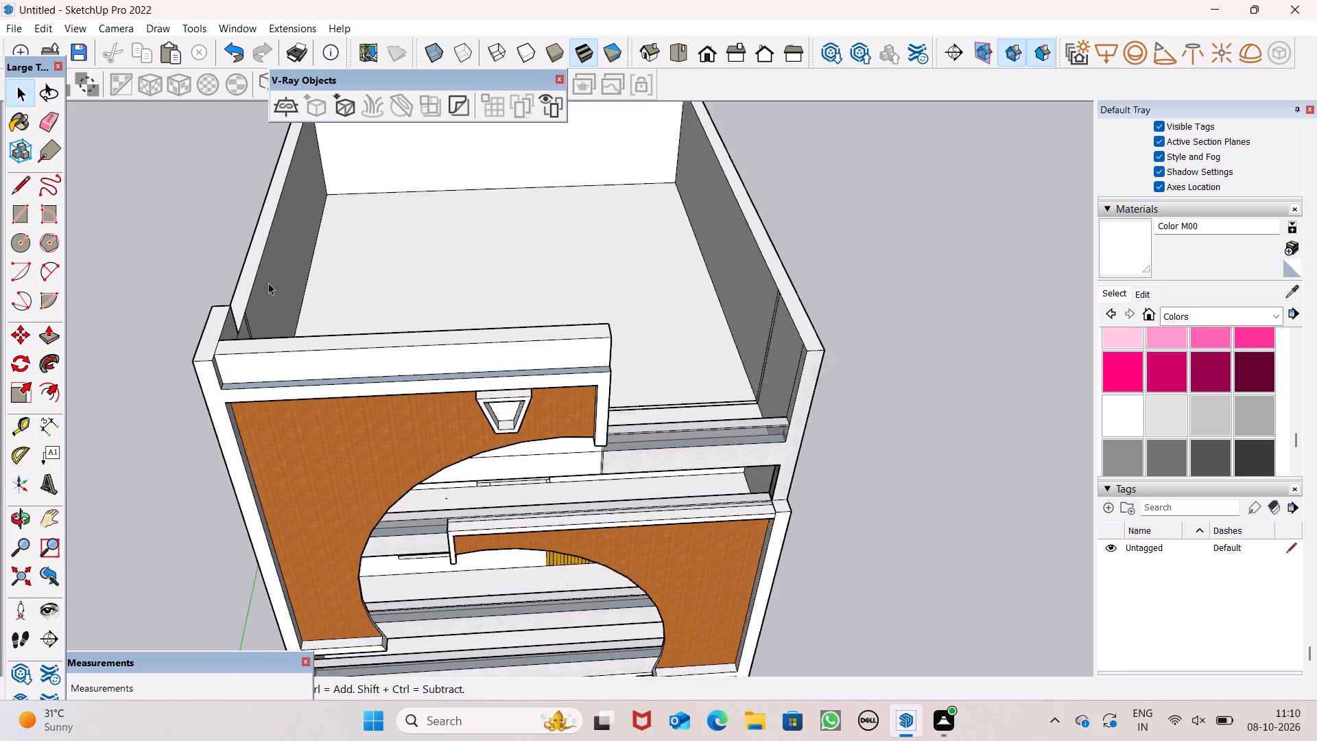
scroll(268, 283, "up", 4)
scroll(270, 303, "down", 3)
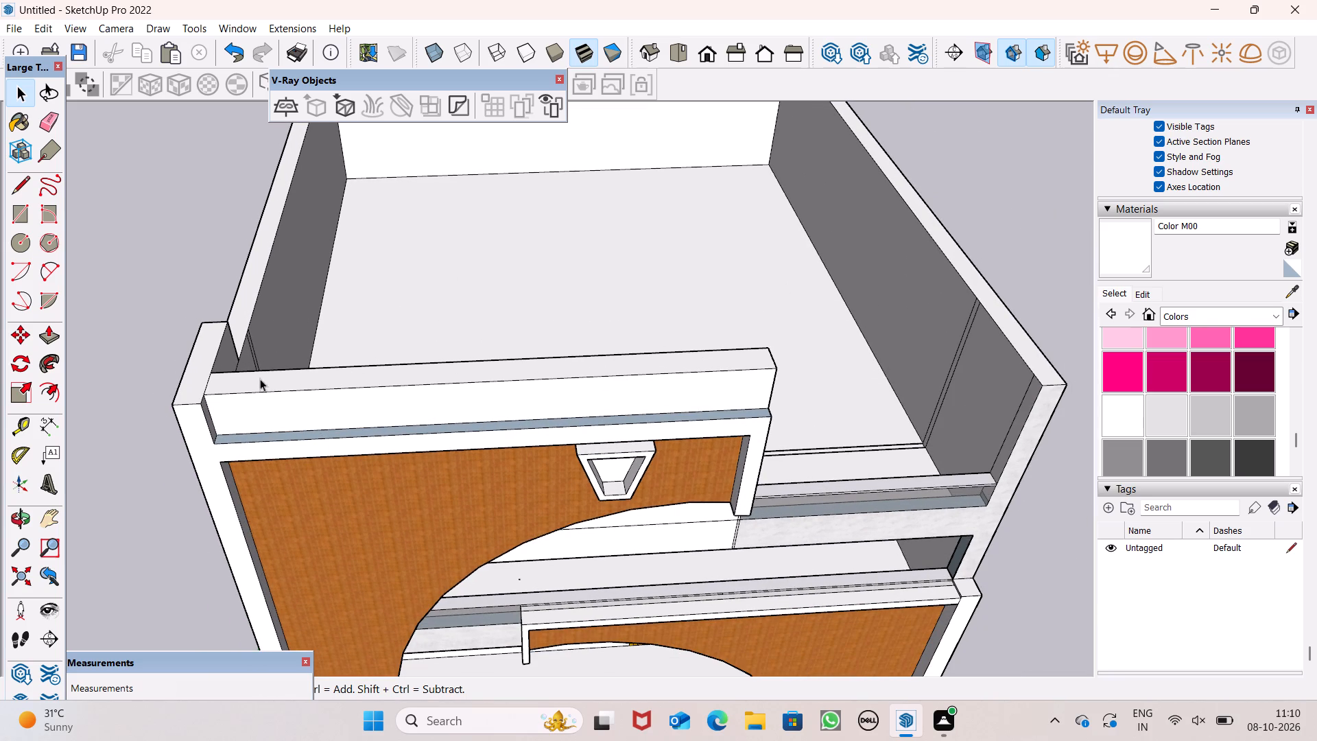
scroll(286, 341, "down", 4)
middle_click_drag(248, 378, 261, 238)
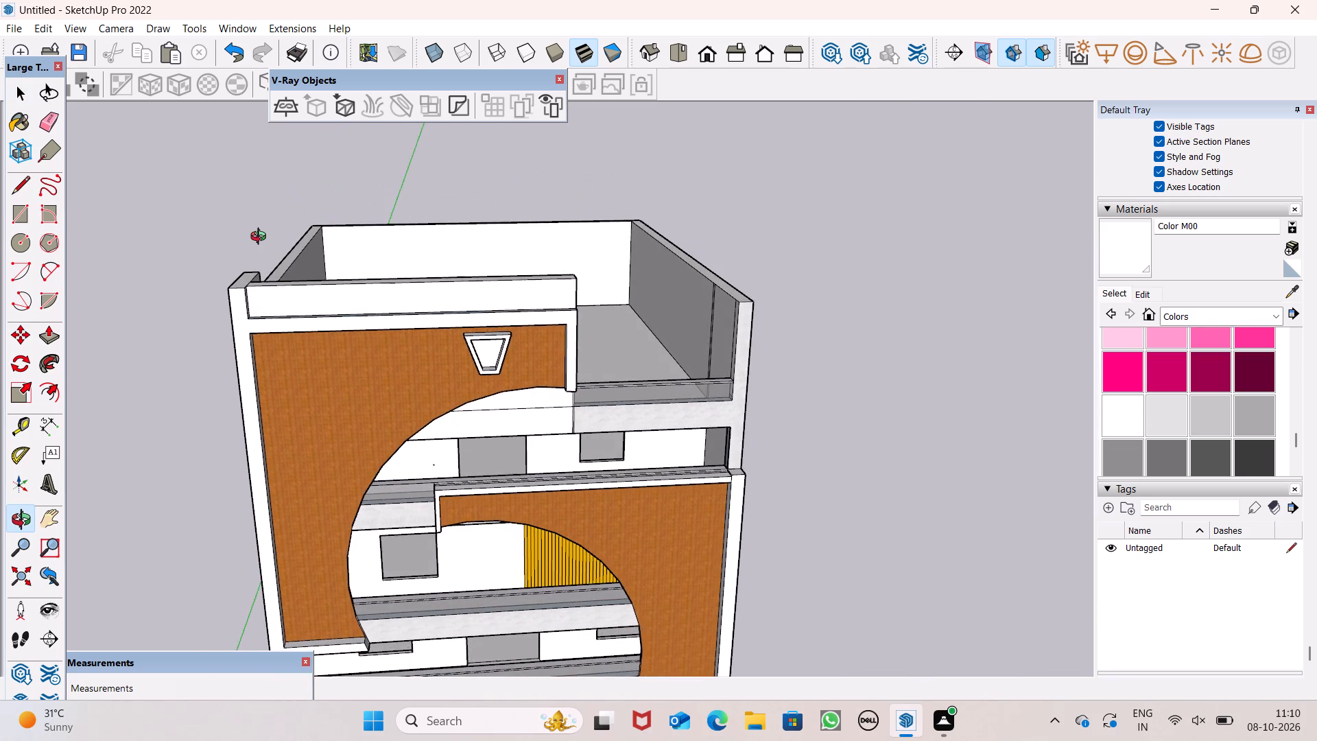
middle_click_drag(261, 238, 226, 254)
scroll(227, 280, "up", 2)
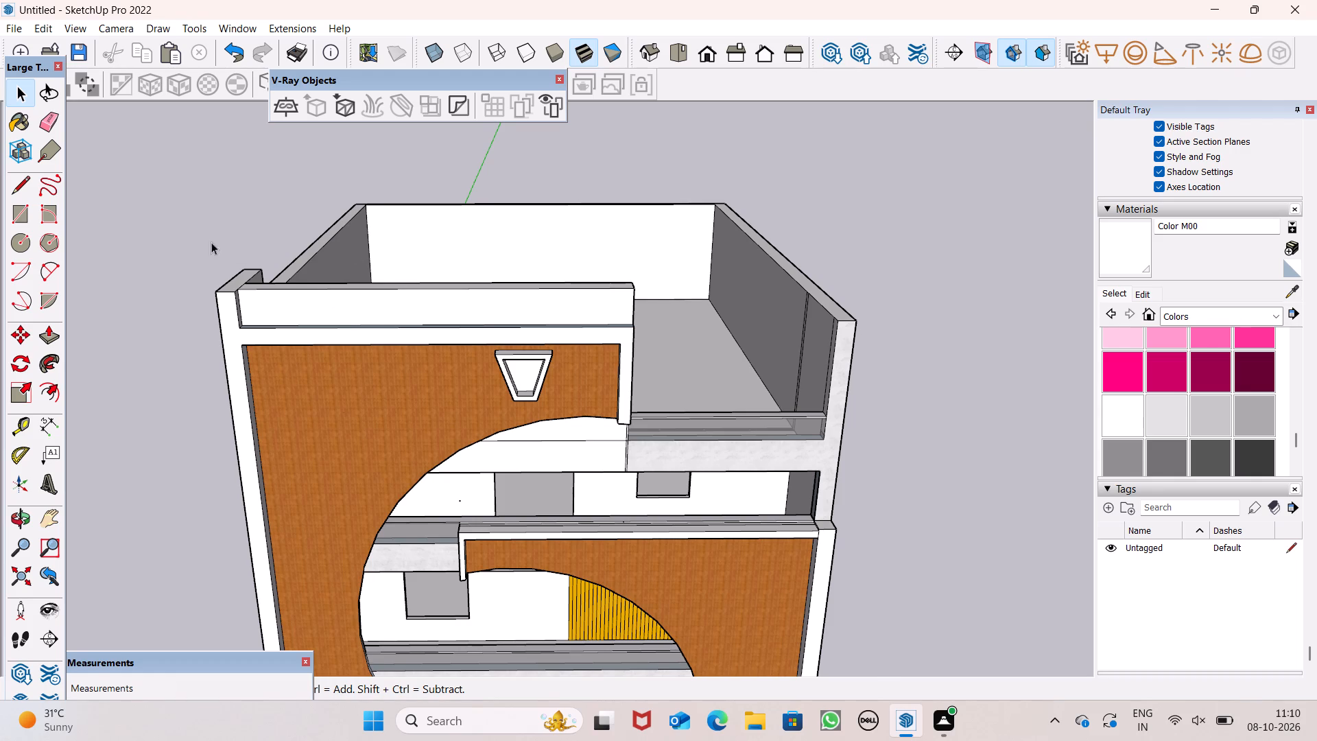
scroll(198, 246, "up", 2)
scroll(200, 255, "down", 1)
middle_click_drag(243, 322, 252, 456)
scroll(210, 392, "up", 5)
scroll(253, 360, "down", 1)
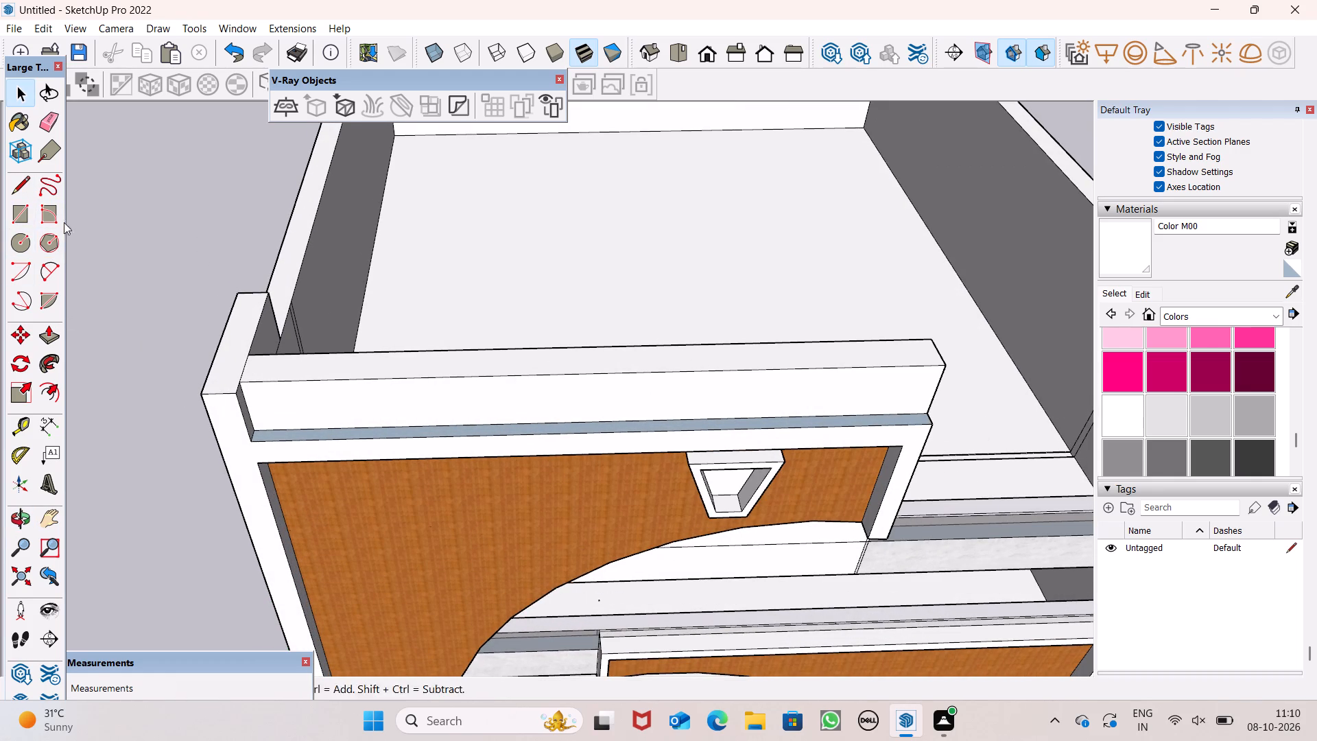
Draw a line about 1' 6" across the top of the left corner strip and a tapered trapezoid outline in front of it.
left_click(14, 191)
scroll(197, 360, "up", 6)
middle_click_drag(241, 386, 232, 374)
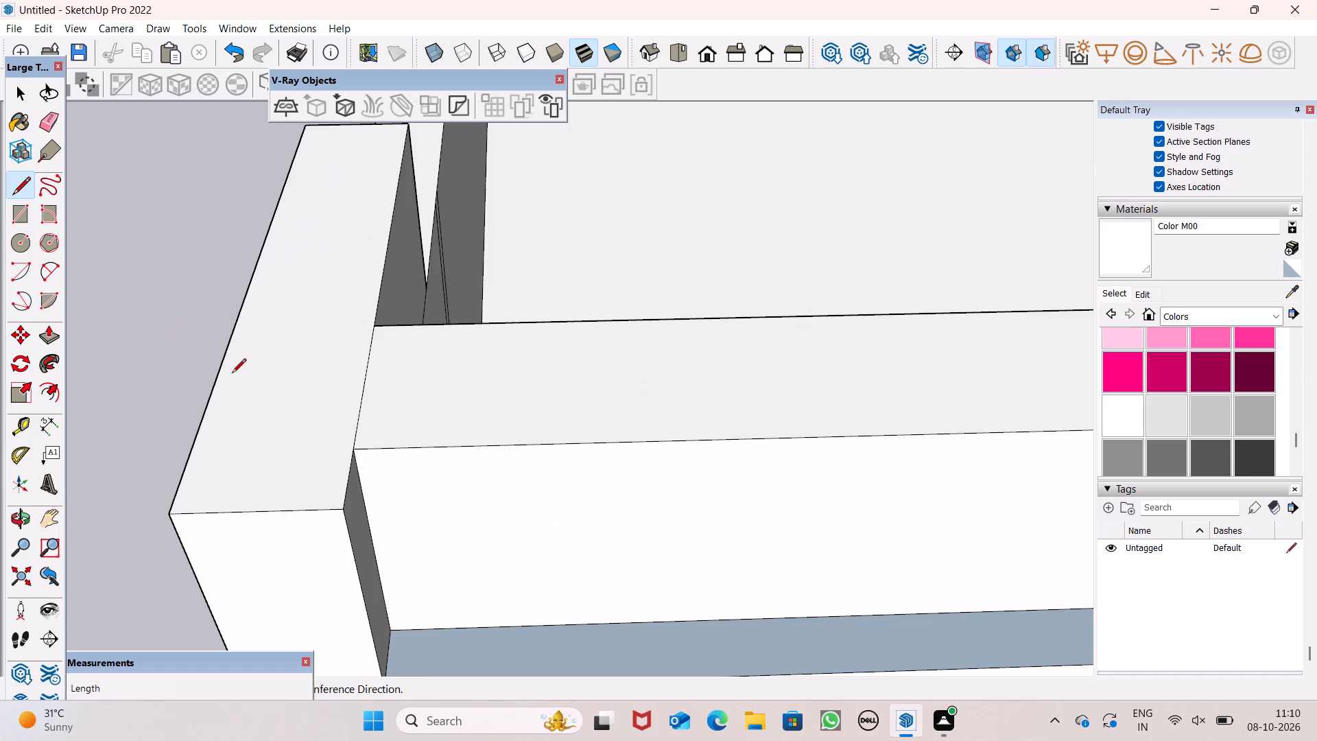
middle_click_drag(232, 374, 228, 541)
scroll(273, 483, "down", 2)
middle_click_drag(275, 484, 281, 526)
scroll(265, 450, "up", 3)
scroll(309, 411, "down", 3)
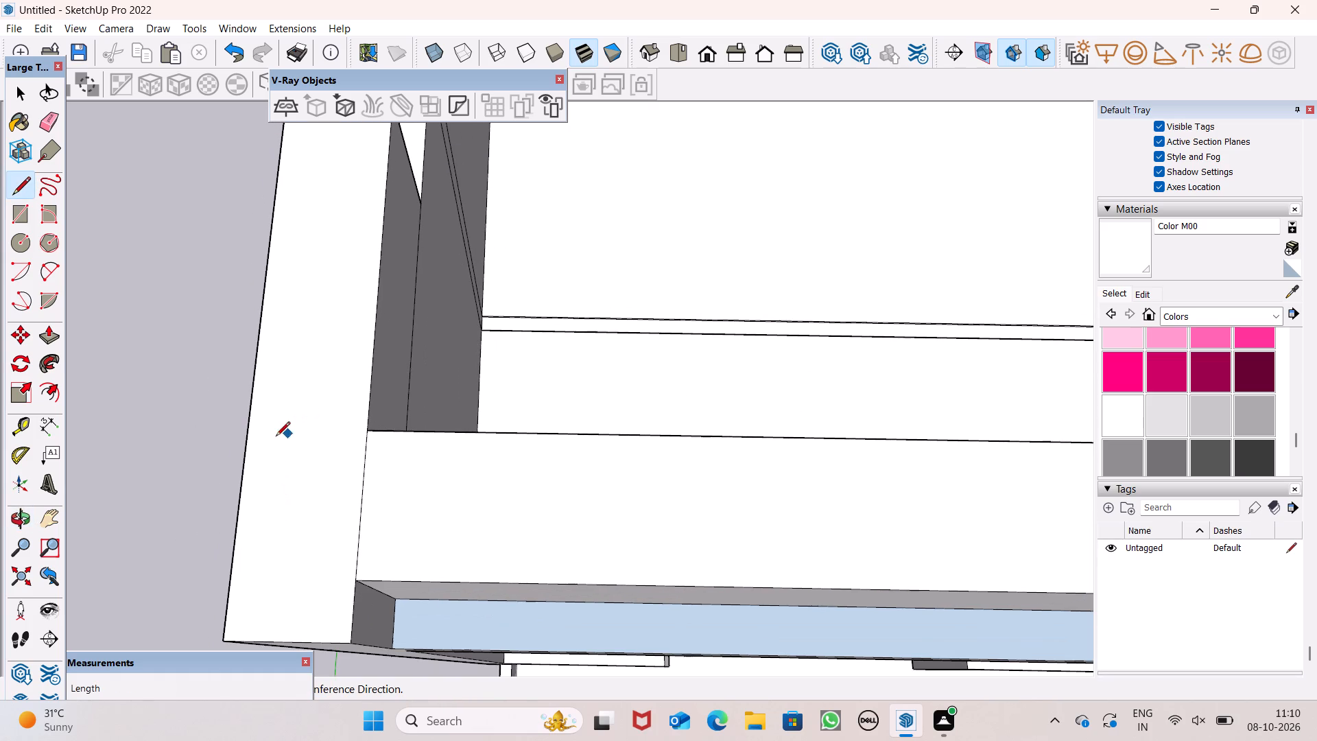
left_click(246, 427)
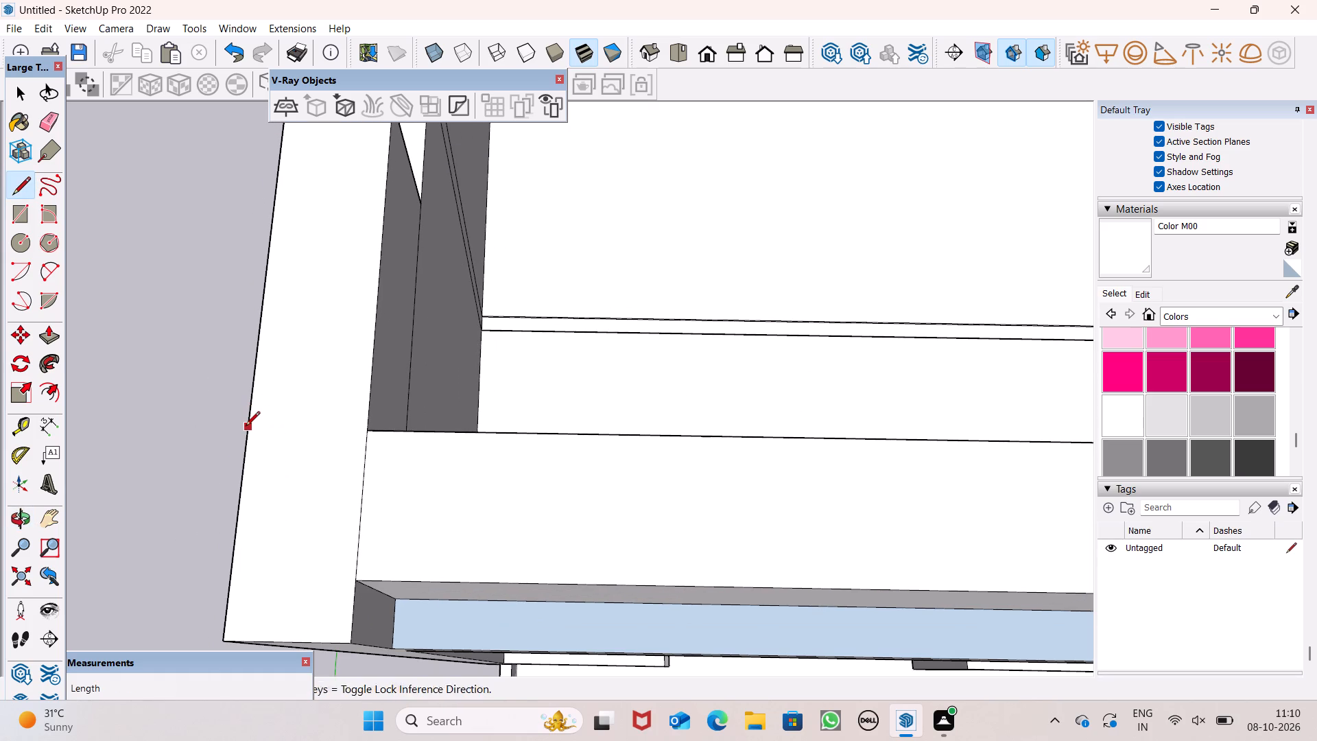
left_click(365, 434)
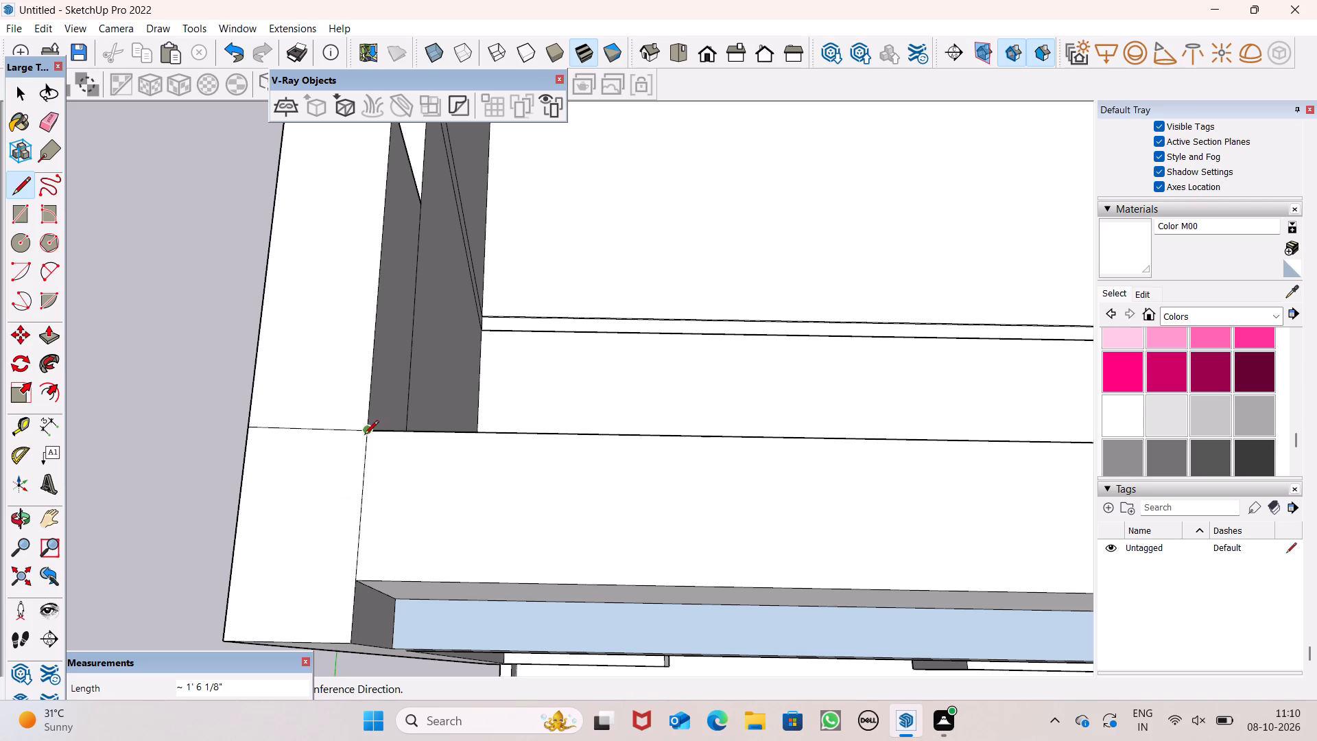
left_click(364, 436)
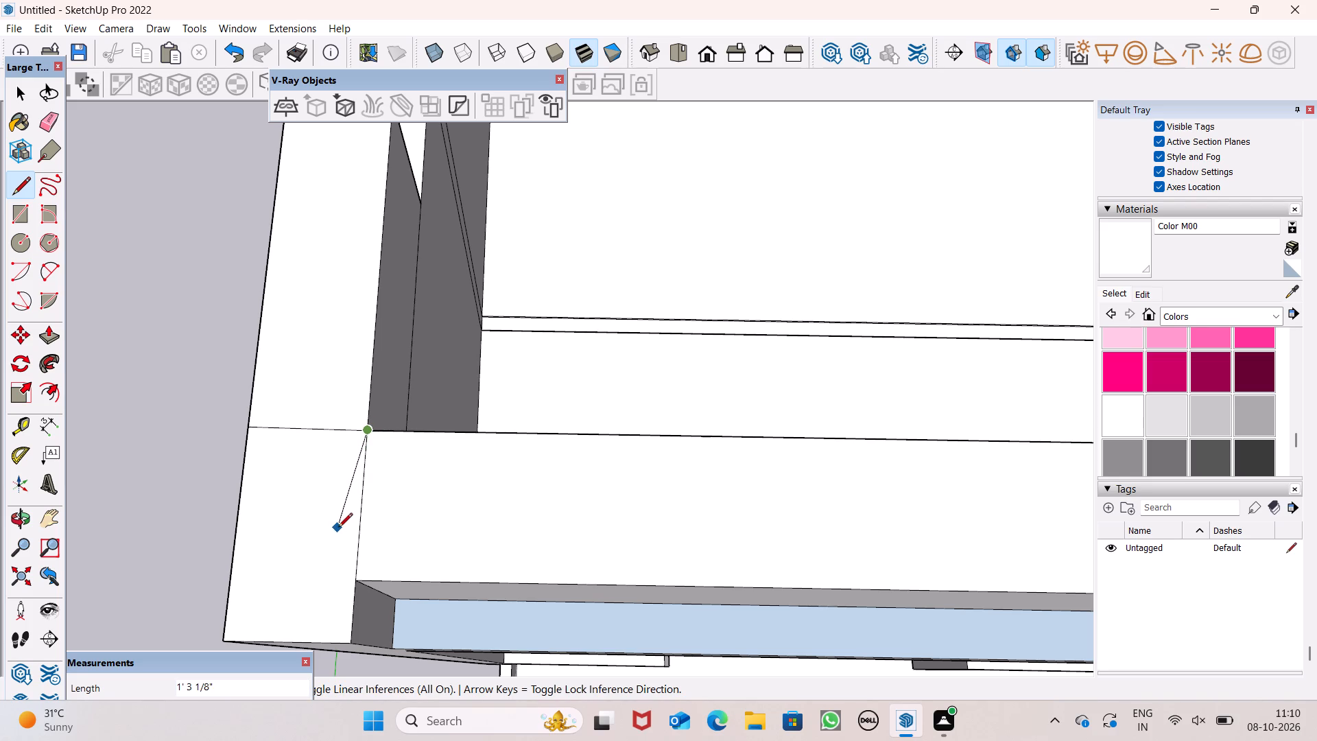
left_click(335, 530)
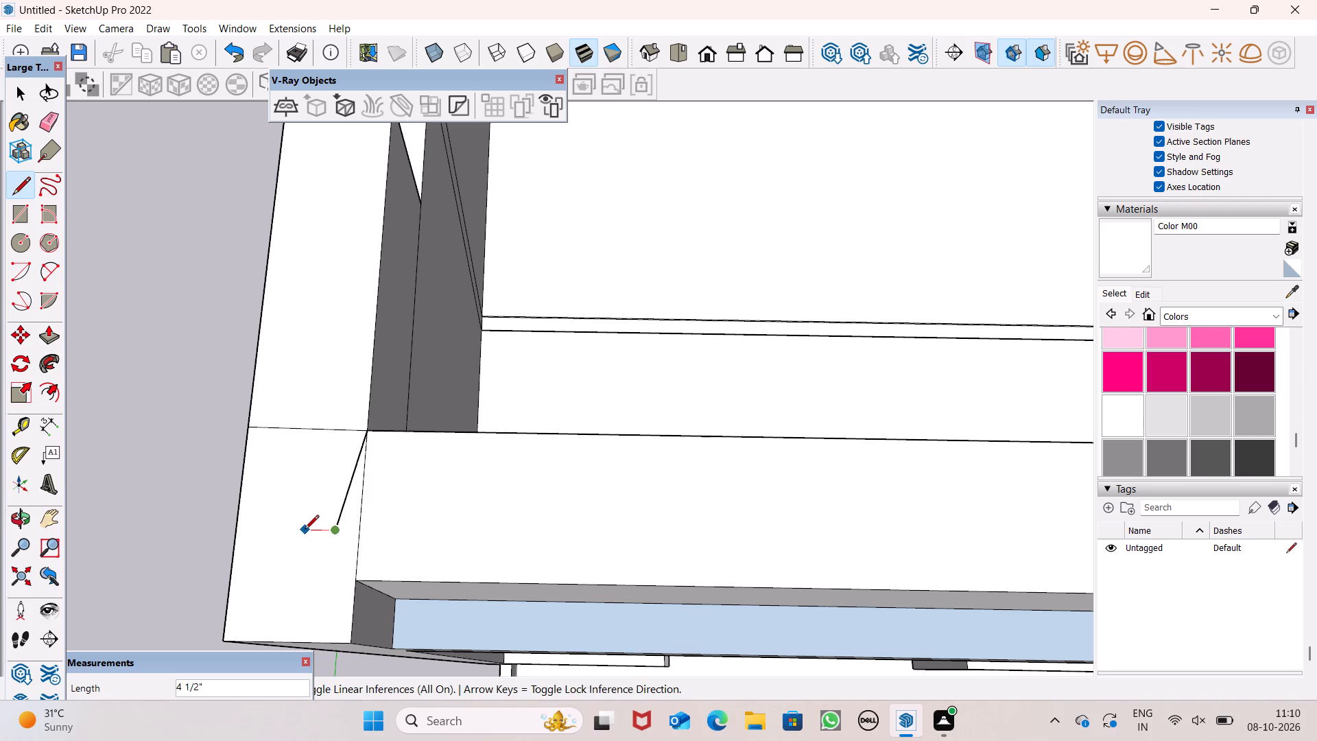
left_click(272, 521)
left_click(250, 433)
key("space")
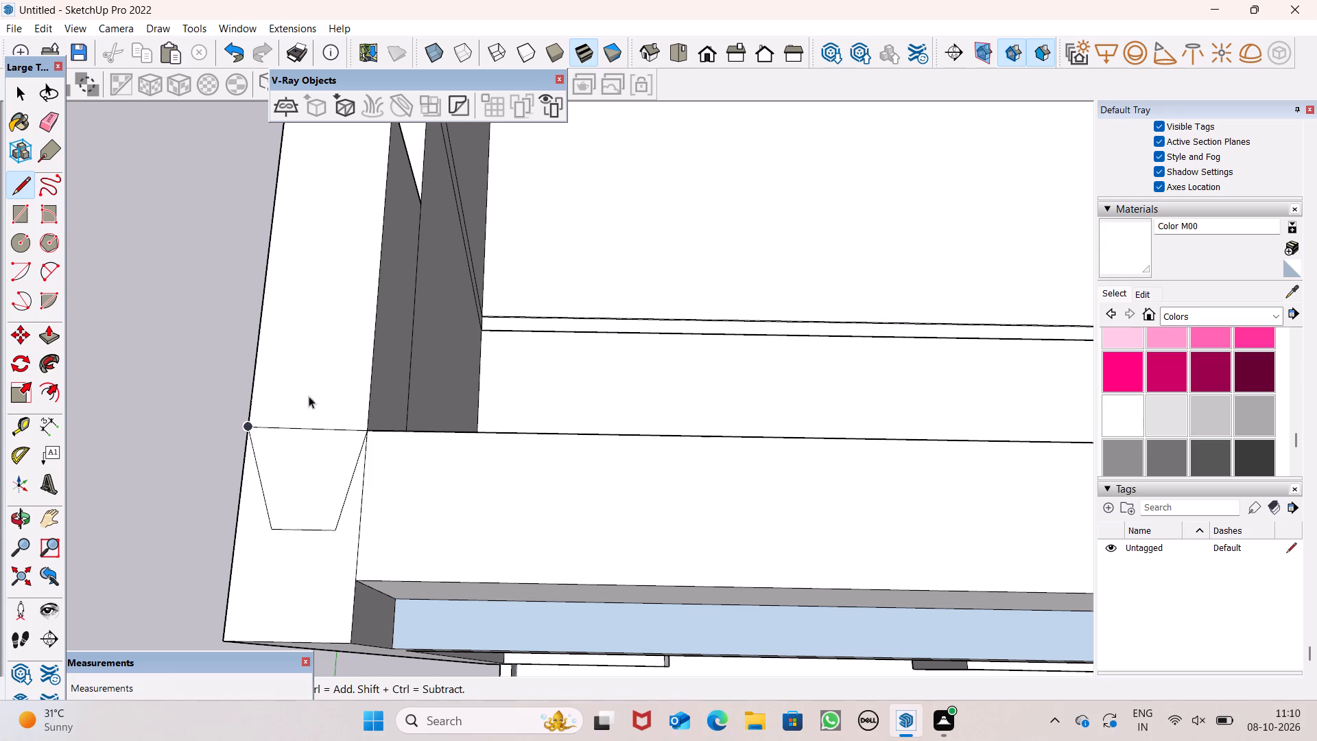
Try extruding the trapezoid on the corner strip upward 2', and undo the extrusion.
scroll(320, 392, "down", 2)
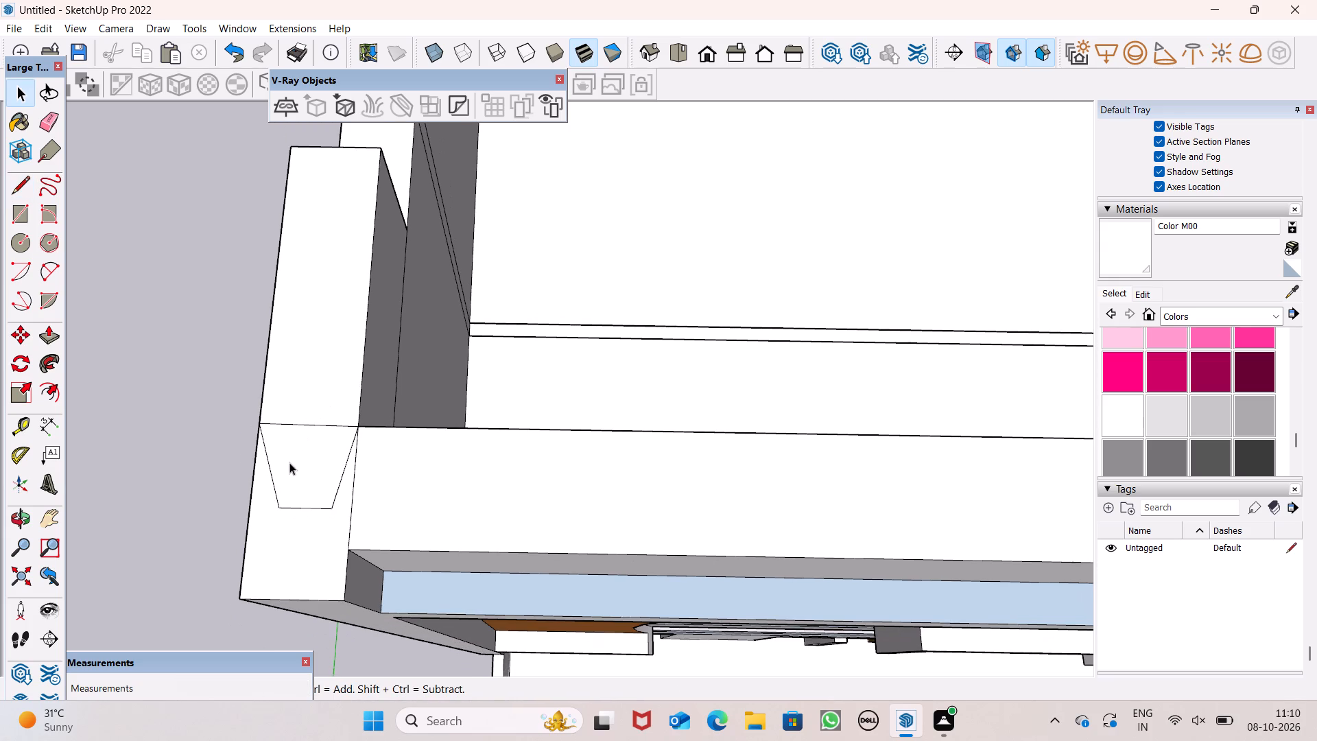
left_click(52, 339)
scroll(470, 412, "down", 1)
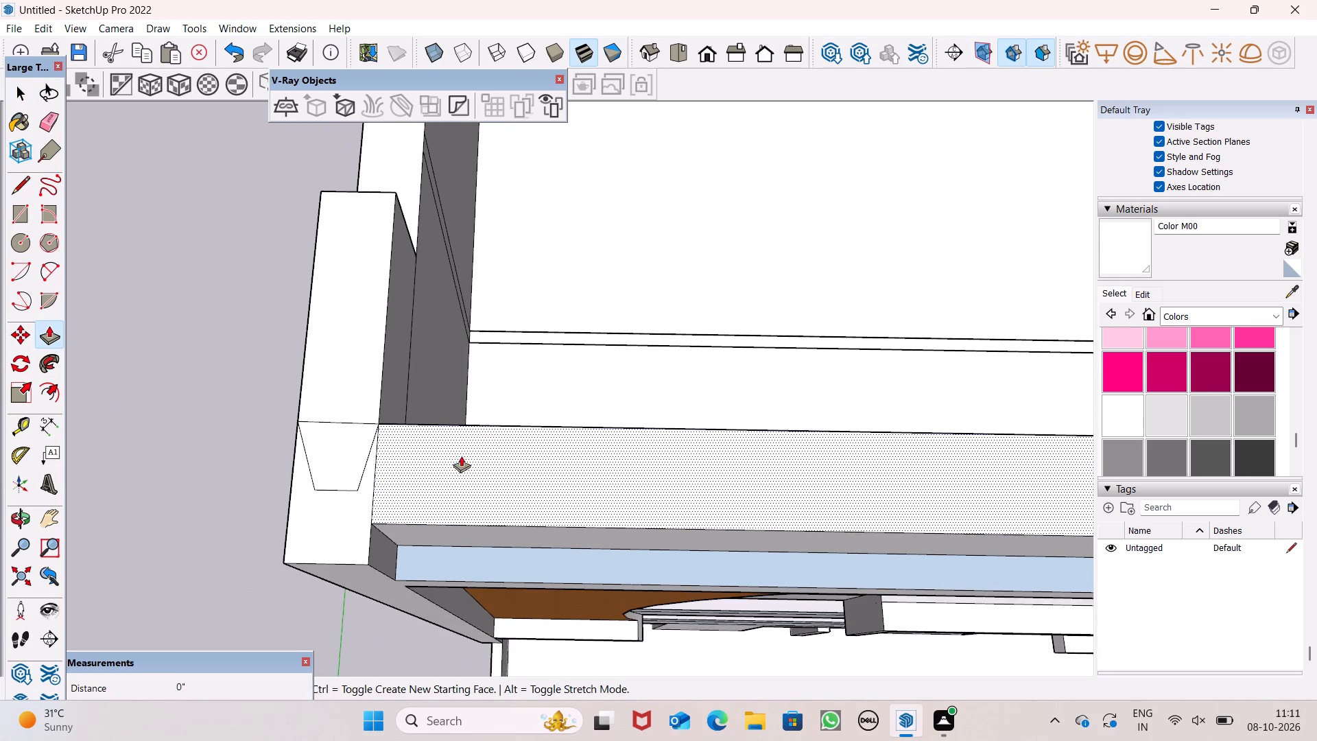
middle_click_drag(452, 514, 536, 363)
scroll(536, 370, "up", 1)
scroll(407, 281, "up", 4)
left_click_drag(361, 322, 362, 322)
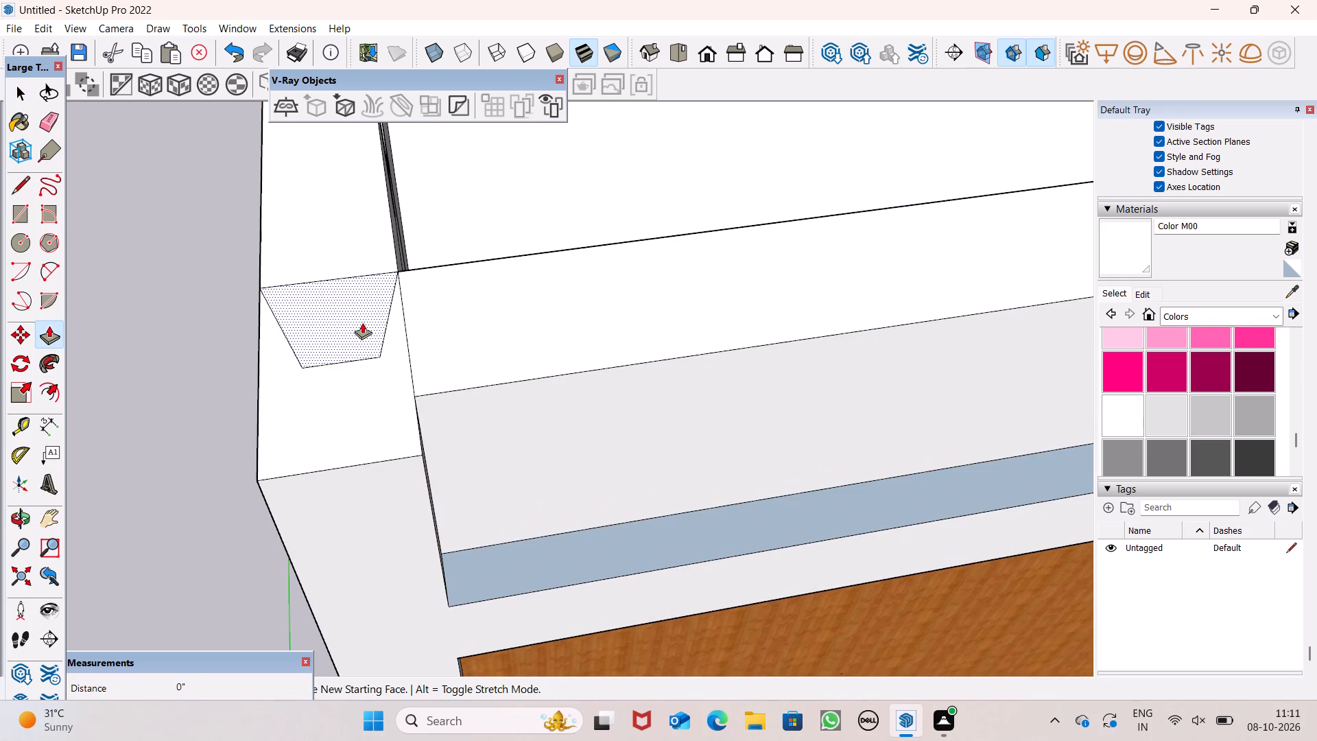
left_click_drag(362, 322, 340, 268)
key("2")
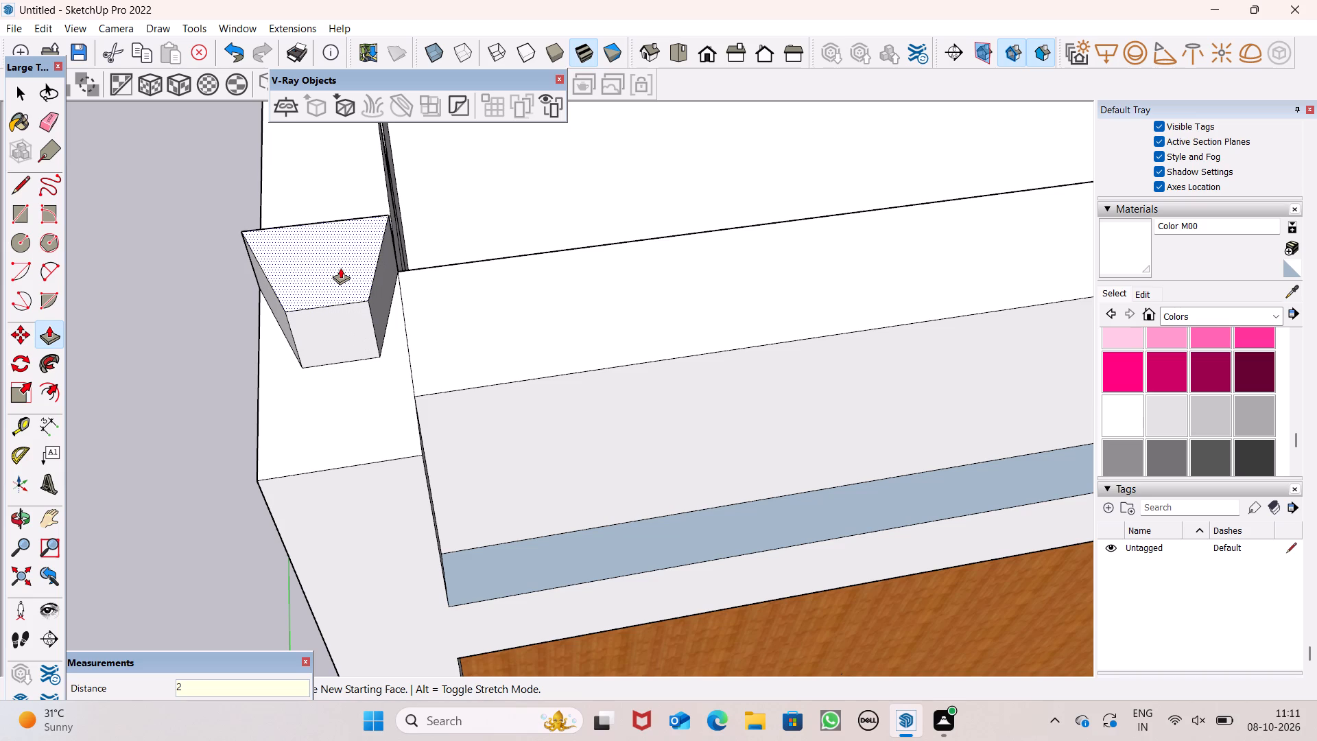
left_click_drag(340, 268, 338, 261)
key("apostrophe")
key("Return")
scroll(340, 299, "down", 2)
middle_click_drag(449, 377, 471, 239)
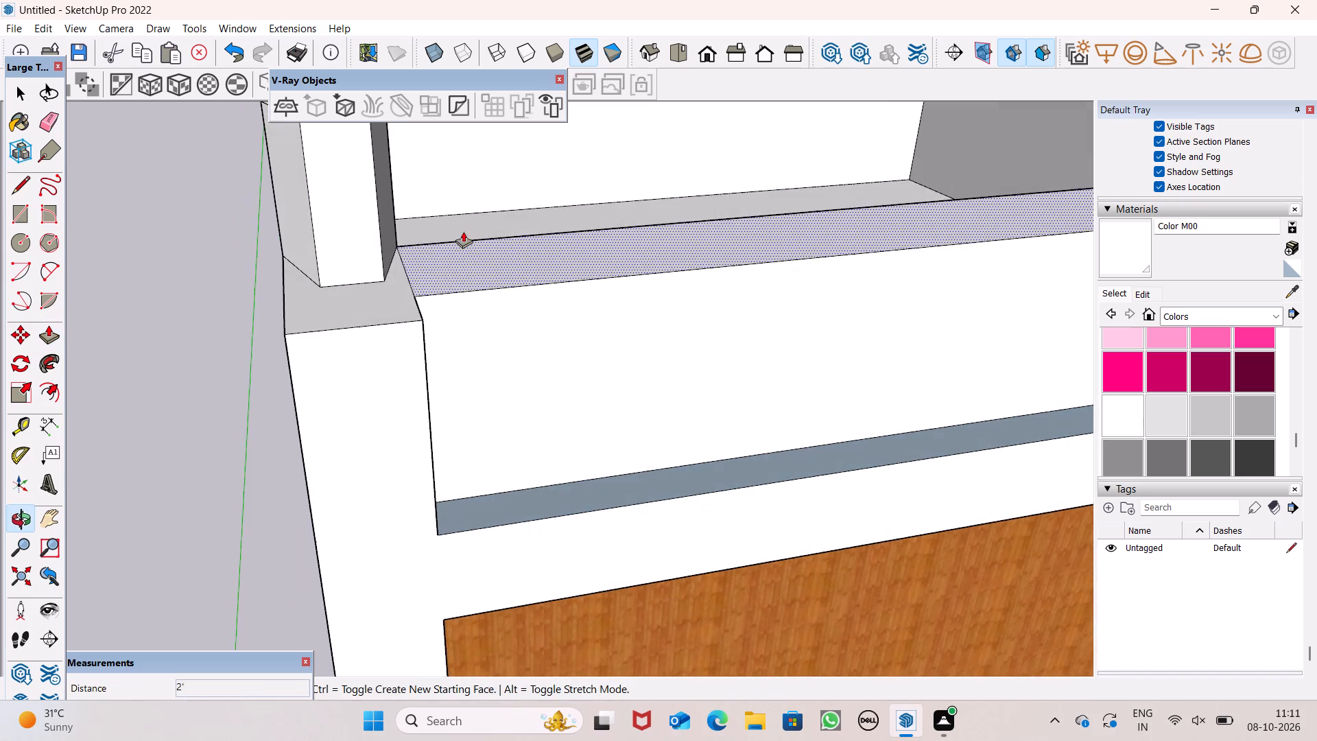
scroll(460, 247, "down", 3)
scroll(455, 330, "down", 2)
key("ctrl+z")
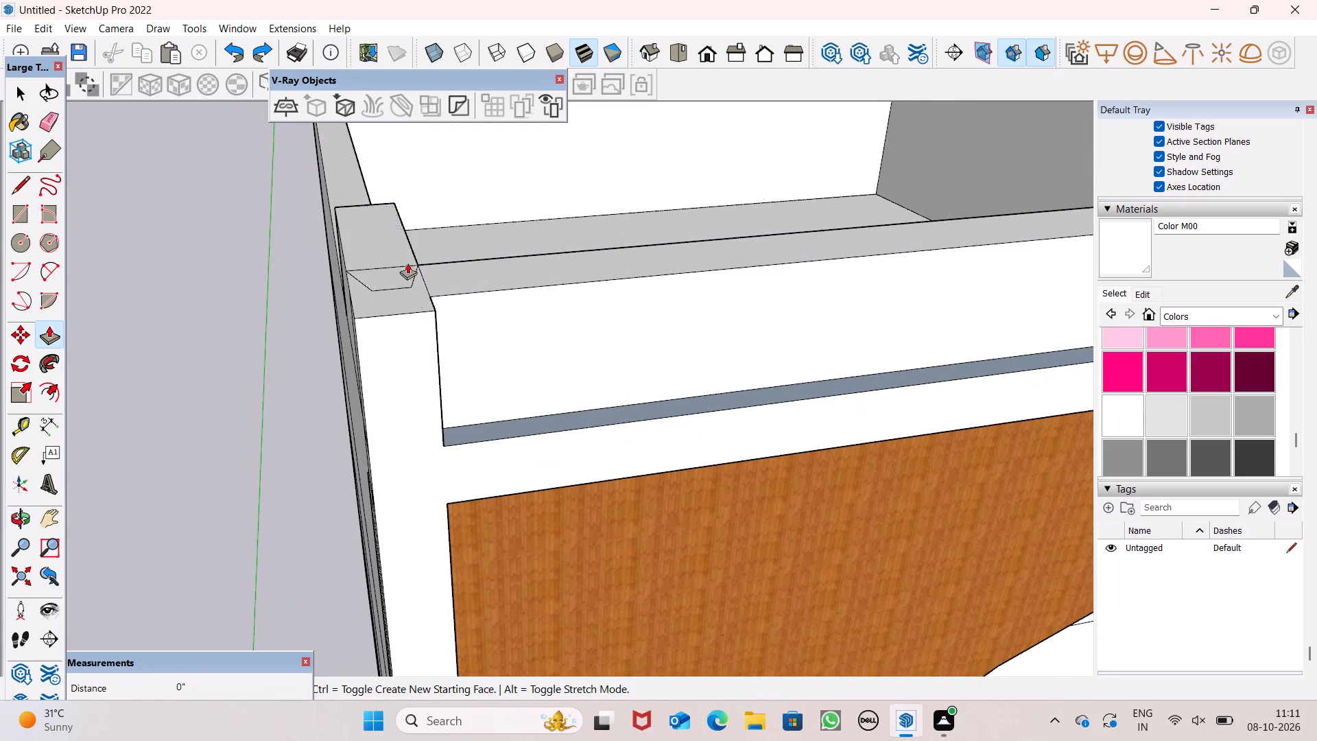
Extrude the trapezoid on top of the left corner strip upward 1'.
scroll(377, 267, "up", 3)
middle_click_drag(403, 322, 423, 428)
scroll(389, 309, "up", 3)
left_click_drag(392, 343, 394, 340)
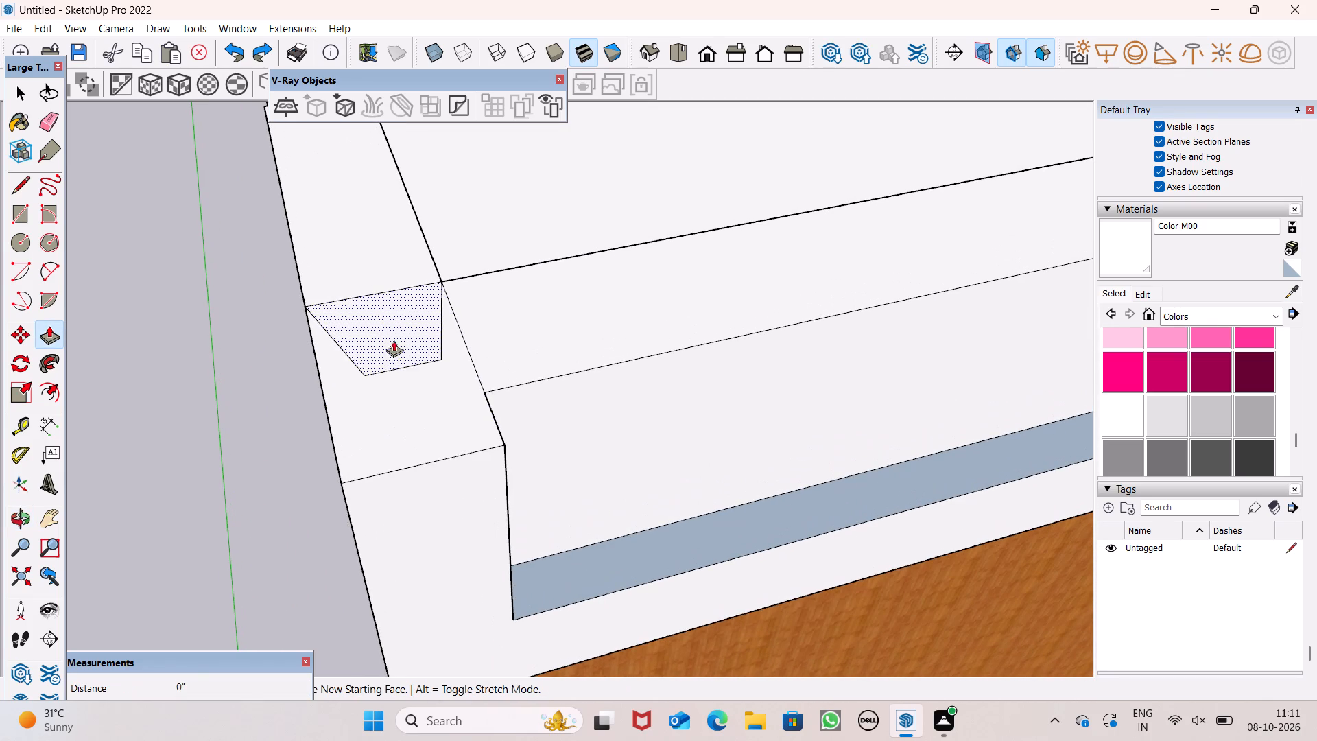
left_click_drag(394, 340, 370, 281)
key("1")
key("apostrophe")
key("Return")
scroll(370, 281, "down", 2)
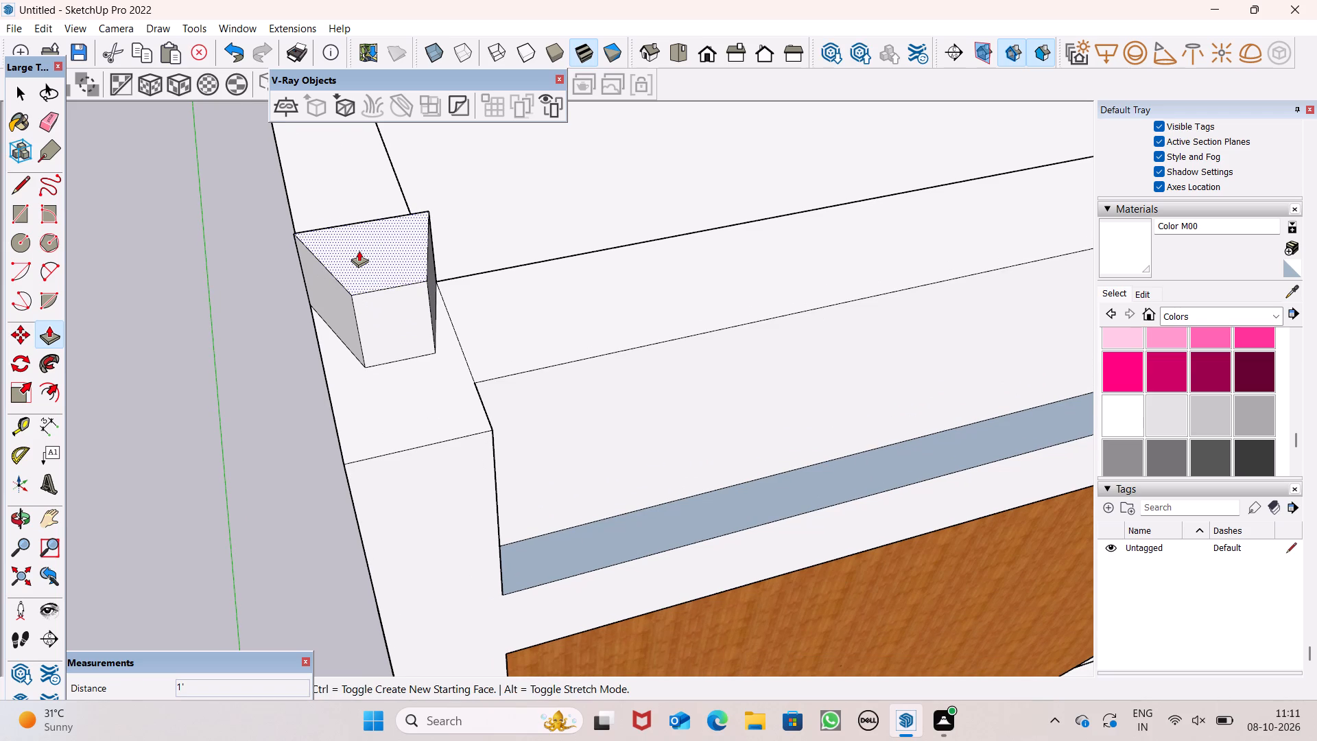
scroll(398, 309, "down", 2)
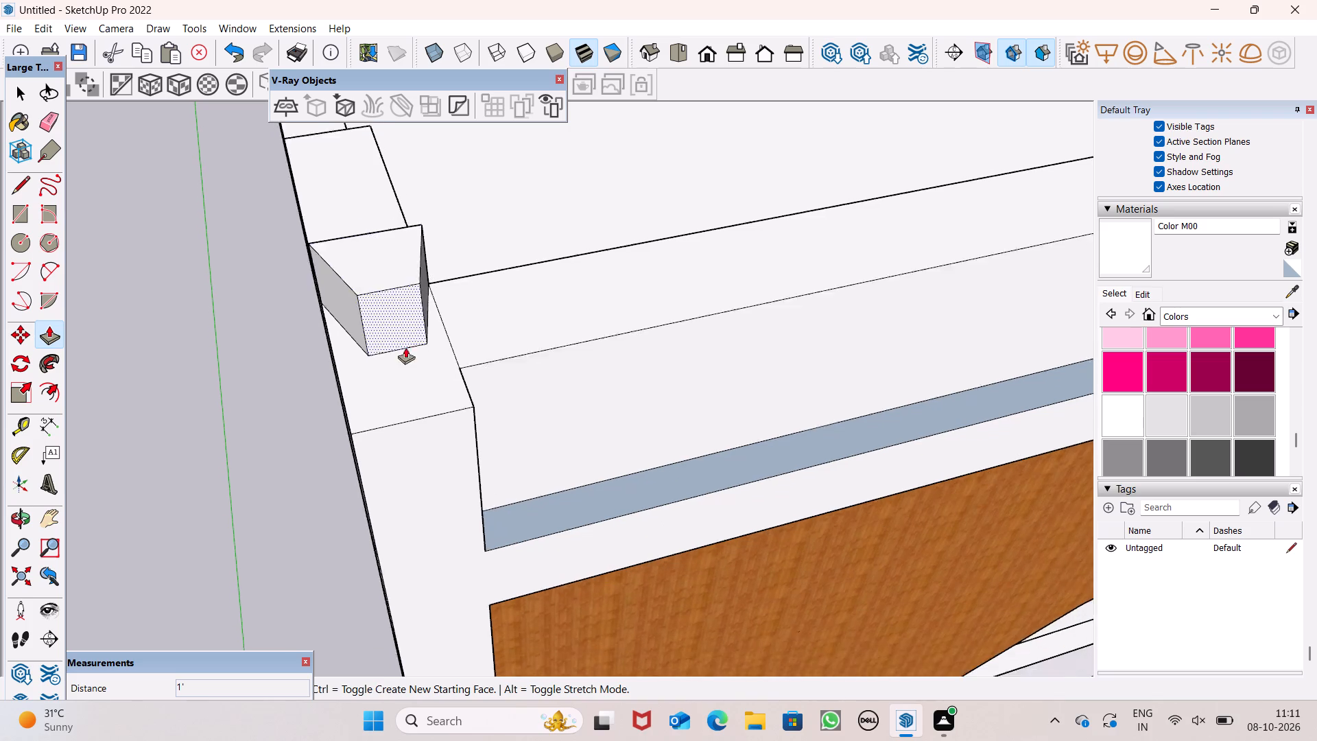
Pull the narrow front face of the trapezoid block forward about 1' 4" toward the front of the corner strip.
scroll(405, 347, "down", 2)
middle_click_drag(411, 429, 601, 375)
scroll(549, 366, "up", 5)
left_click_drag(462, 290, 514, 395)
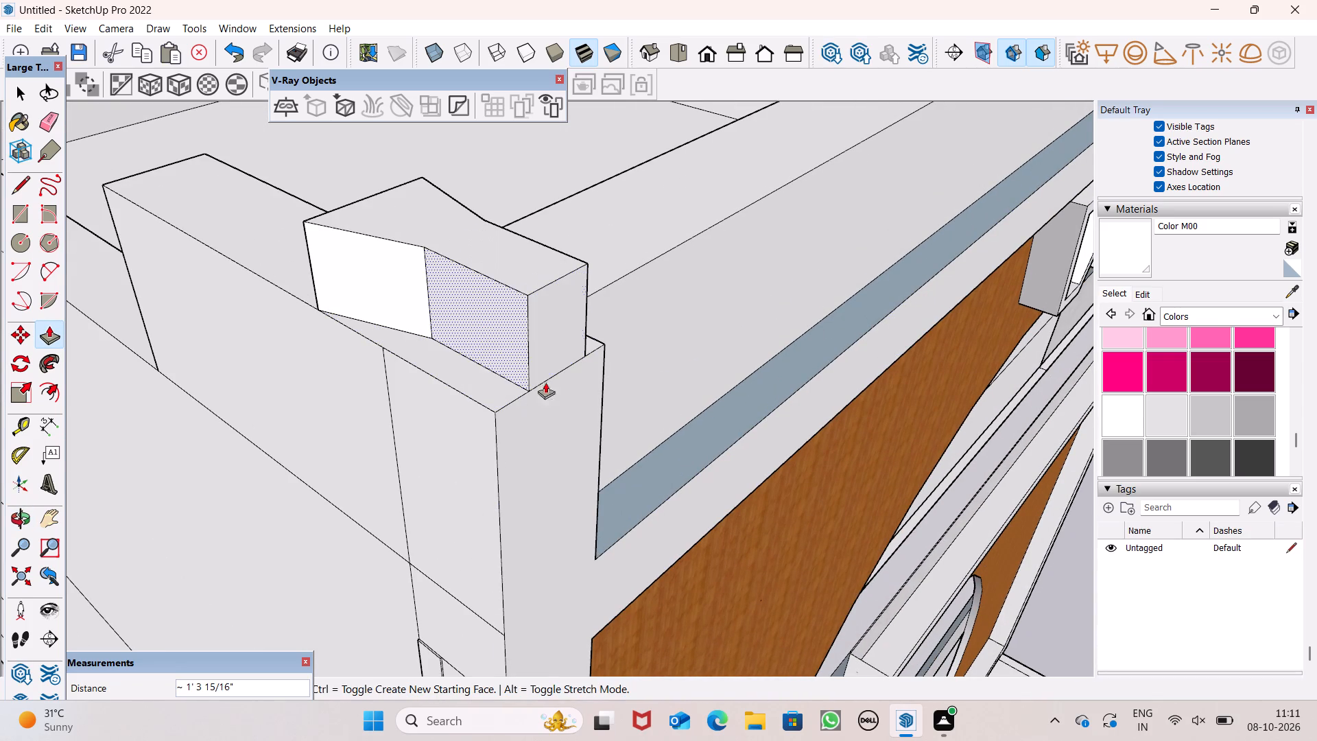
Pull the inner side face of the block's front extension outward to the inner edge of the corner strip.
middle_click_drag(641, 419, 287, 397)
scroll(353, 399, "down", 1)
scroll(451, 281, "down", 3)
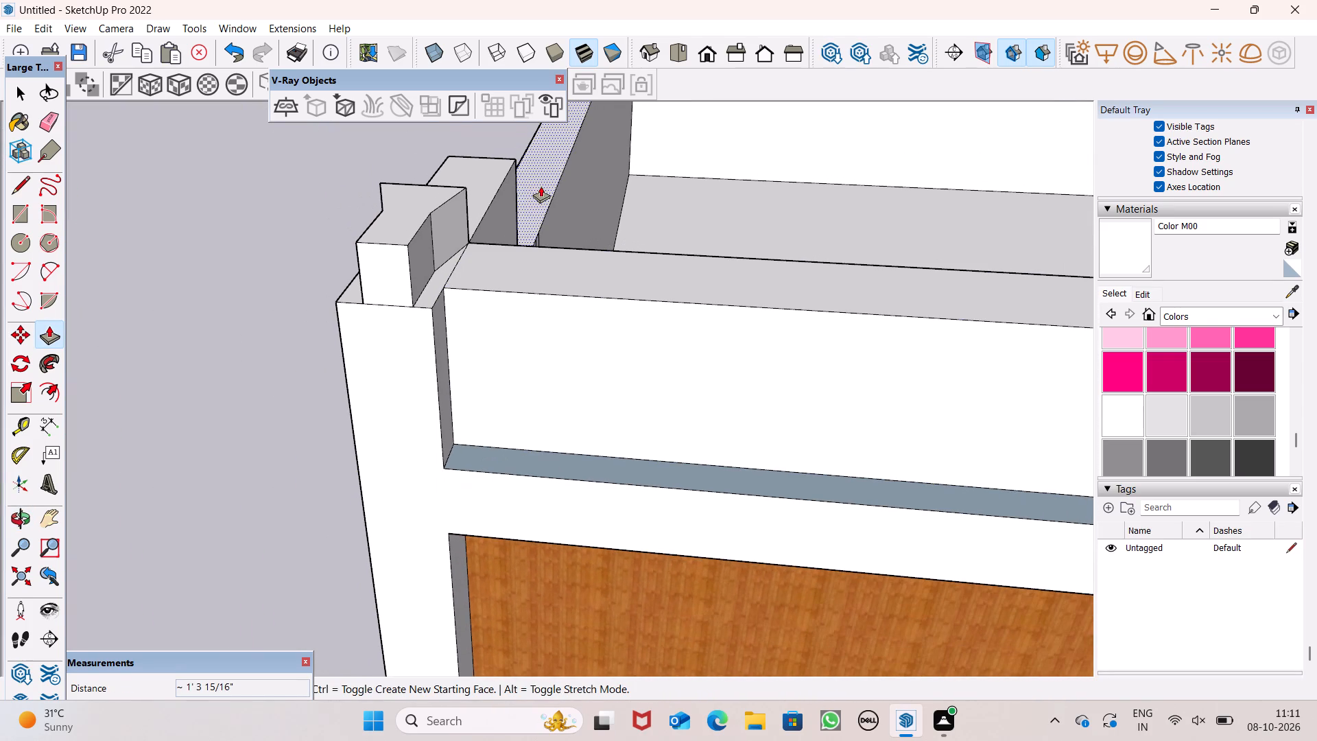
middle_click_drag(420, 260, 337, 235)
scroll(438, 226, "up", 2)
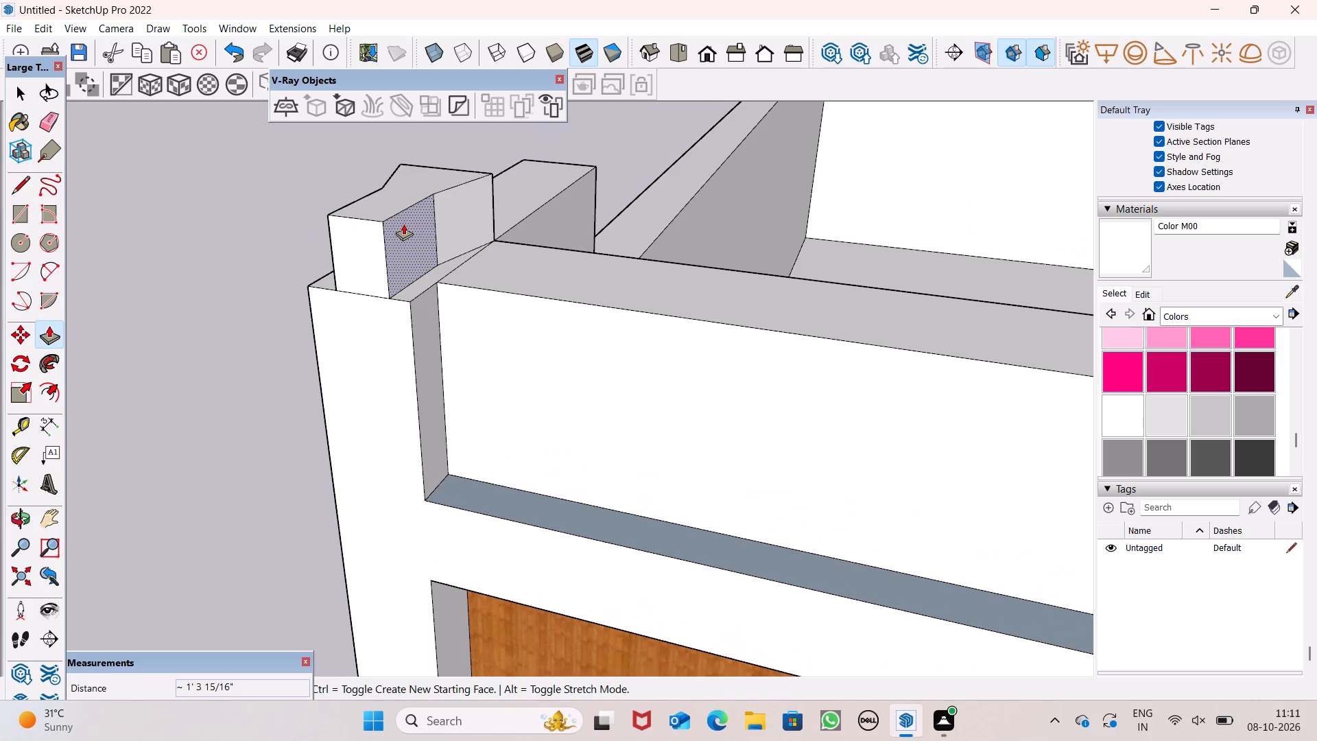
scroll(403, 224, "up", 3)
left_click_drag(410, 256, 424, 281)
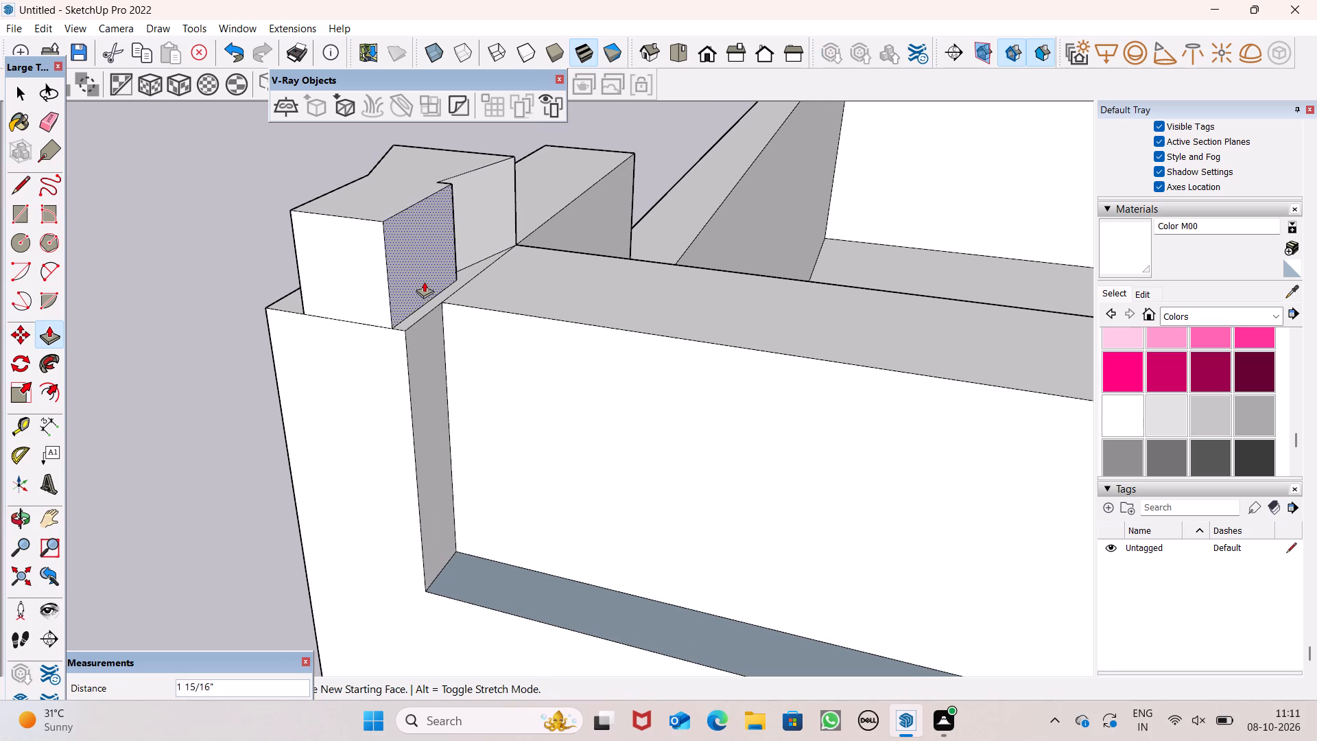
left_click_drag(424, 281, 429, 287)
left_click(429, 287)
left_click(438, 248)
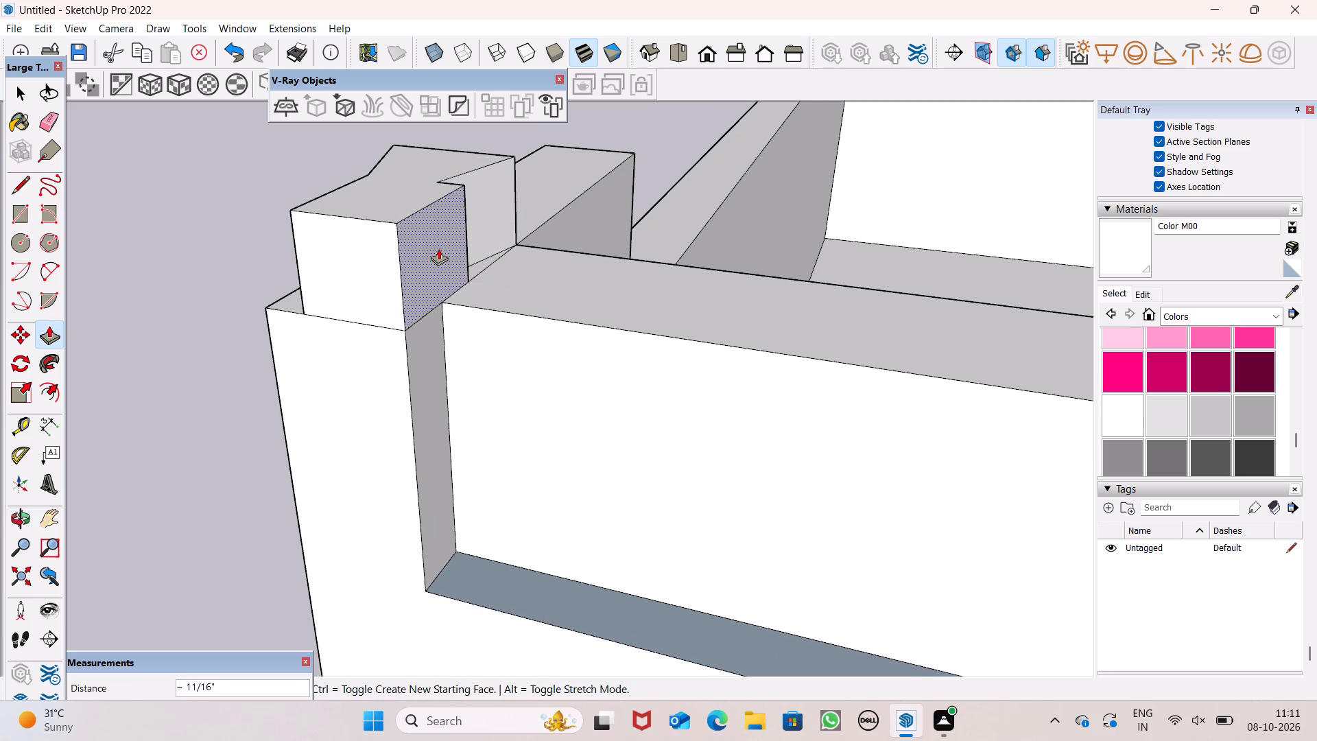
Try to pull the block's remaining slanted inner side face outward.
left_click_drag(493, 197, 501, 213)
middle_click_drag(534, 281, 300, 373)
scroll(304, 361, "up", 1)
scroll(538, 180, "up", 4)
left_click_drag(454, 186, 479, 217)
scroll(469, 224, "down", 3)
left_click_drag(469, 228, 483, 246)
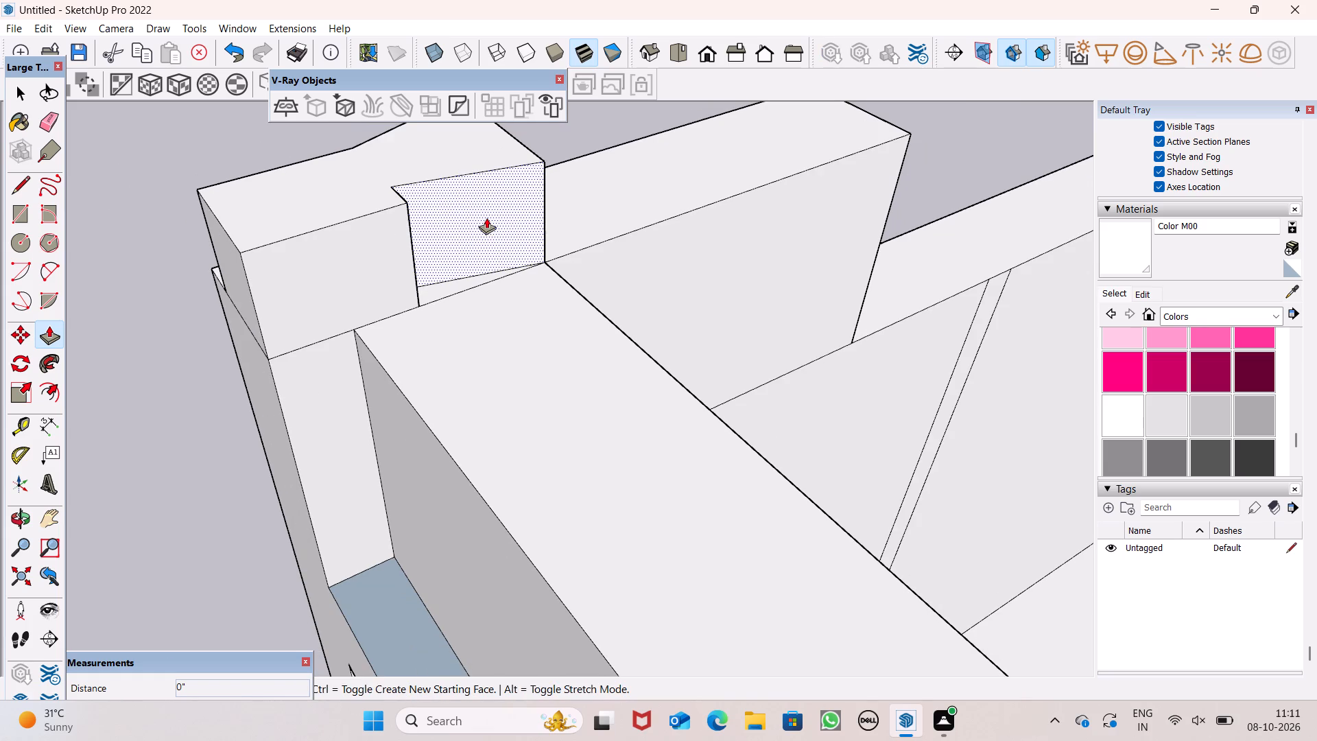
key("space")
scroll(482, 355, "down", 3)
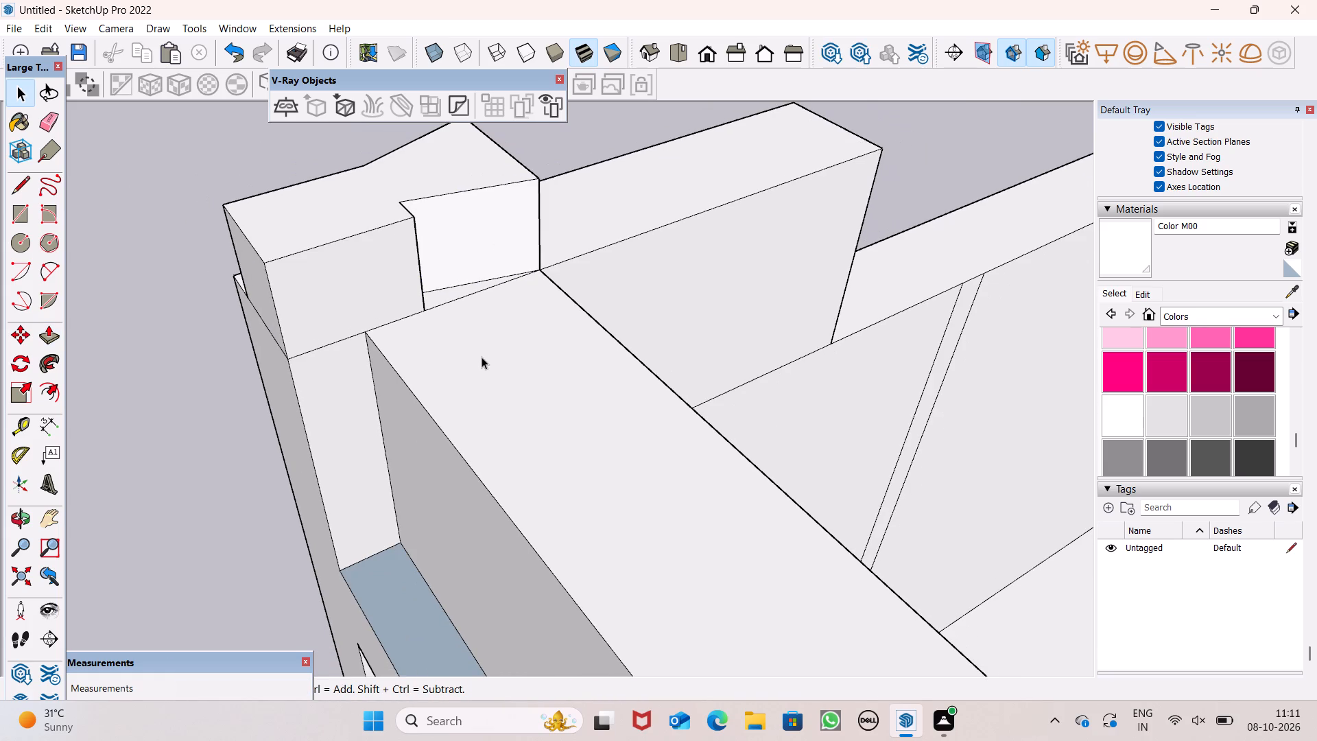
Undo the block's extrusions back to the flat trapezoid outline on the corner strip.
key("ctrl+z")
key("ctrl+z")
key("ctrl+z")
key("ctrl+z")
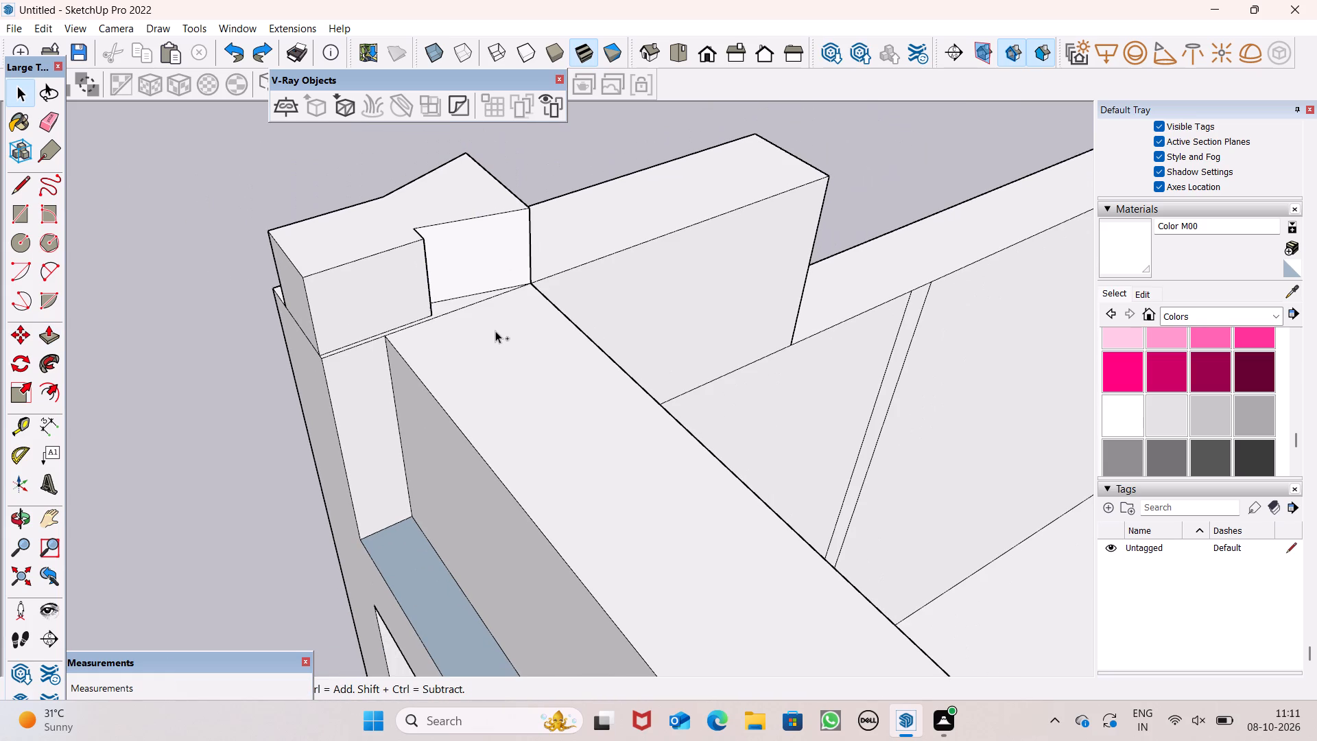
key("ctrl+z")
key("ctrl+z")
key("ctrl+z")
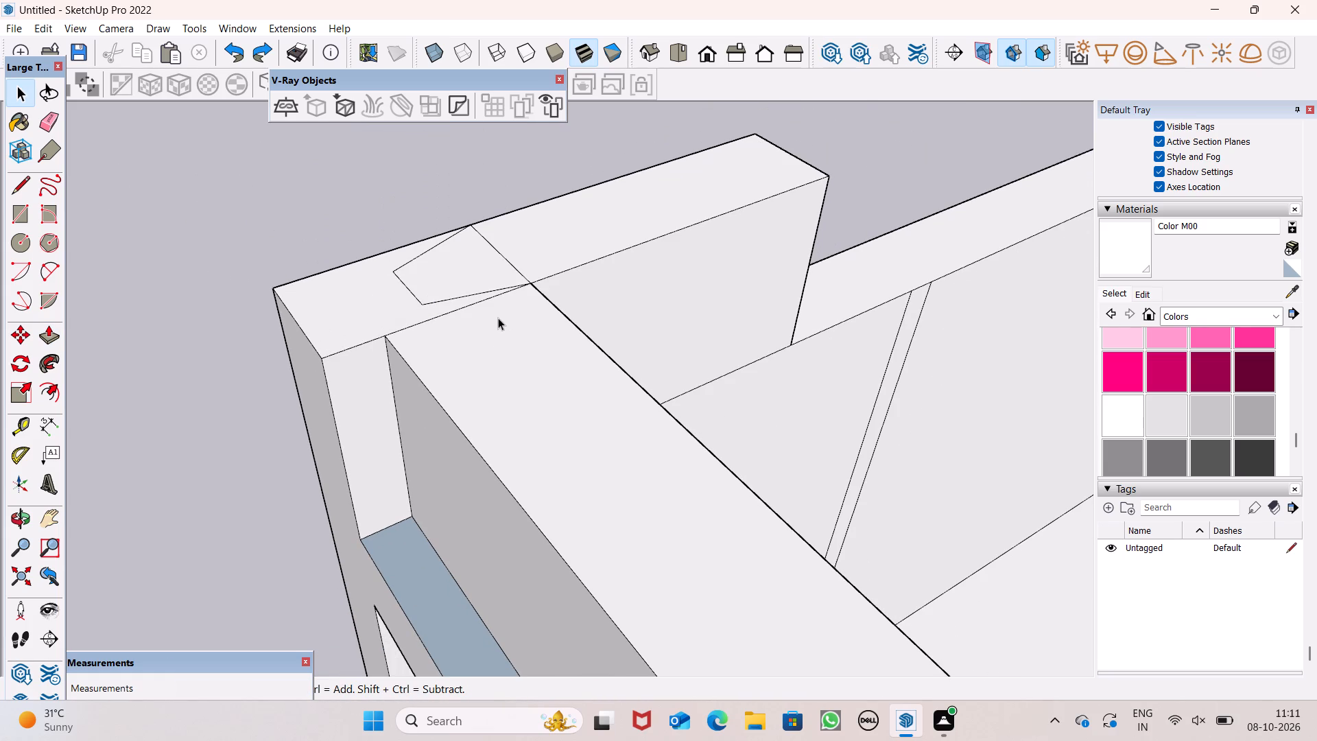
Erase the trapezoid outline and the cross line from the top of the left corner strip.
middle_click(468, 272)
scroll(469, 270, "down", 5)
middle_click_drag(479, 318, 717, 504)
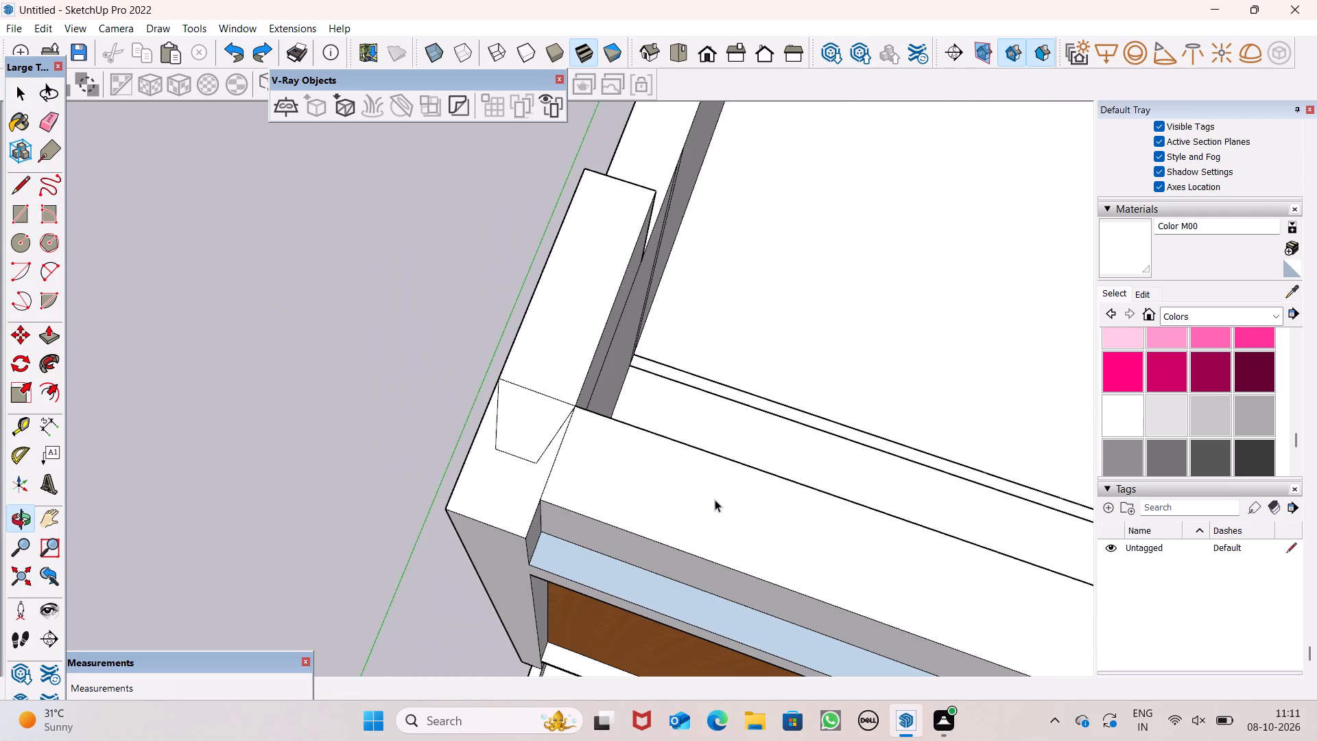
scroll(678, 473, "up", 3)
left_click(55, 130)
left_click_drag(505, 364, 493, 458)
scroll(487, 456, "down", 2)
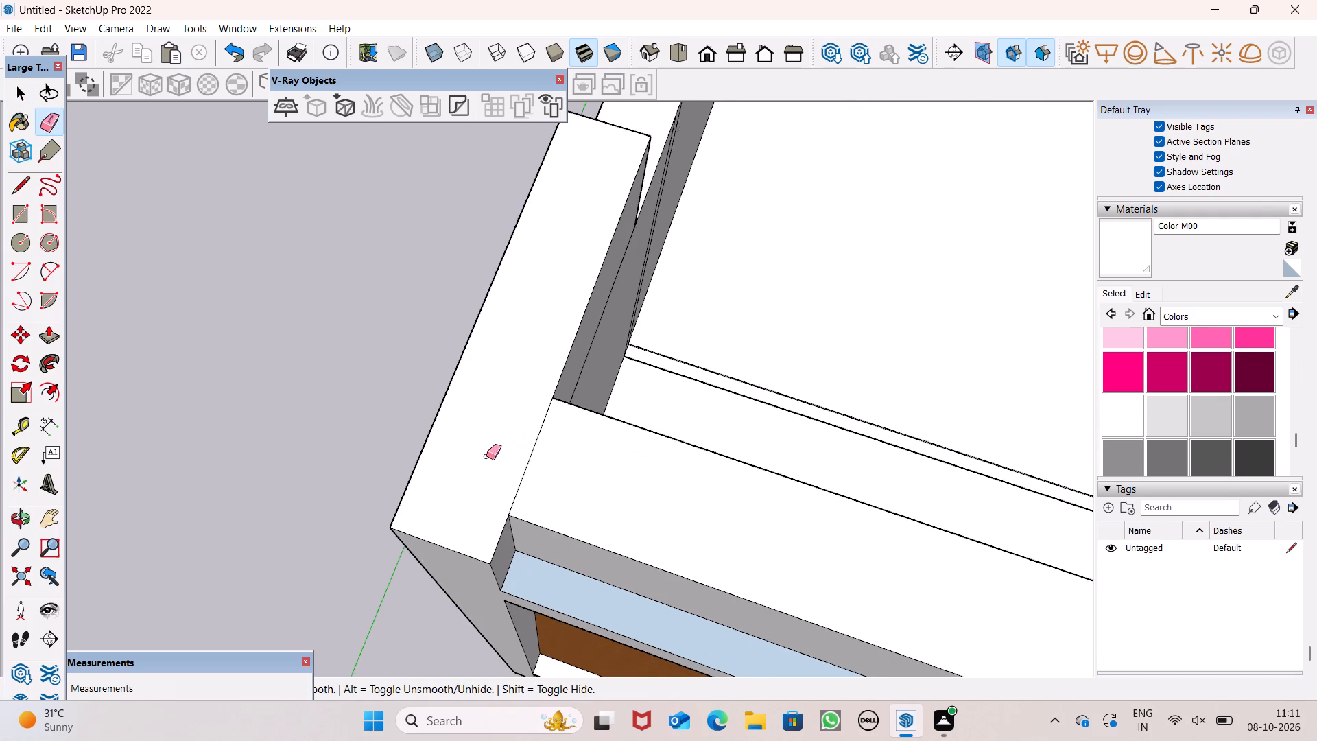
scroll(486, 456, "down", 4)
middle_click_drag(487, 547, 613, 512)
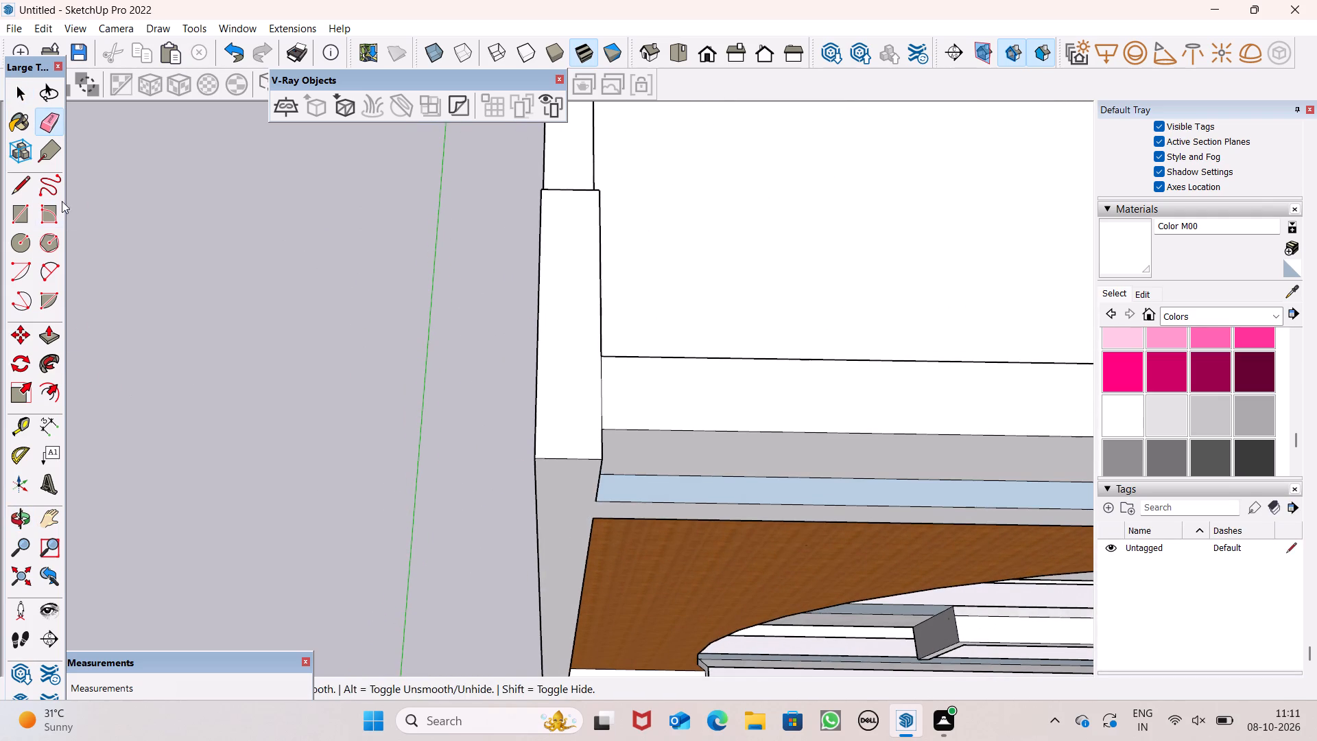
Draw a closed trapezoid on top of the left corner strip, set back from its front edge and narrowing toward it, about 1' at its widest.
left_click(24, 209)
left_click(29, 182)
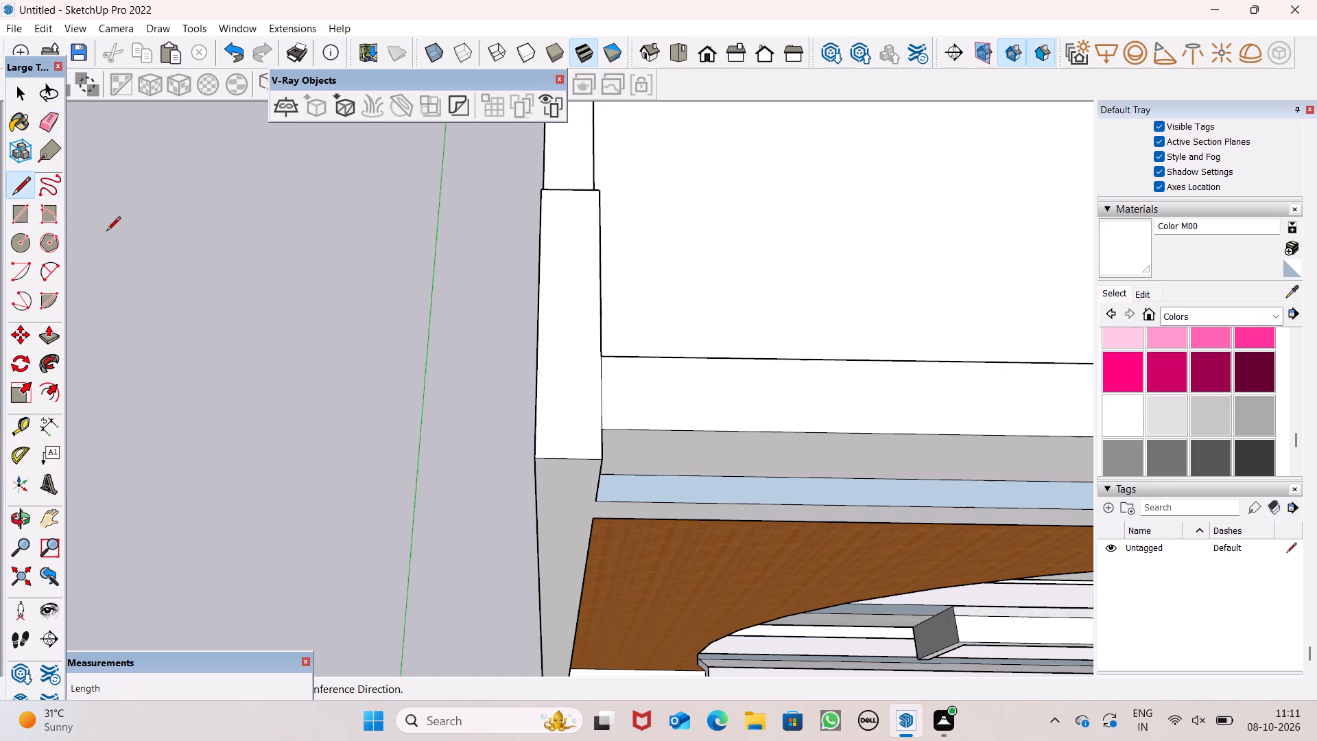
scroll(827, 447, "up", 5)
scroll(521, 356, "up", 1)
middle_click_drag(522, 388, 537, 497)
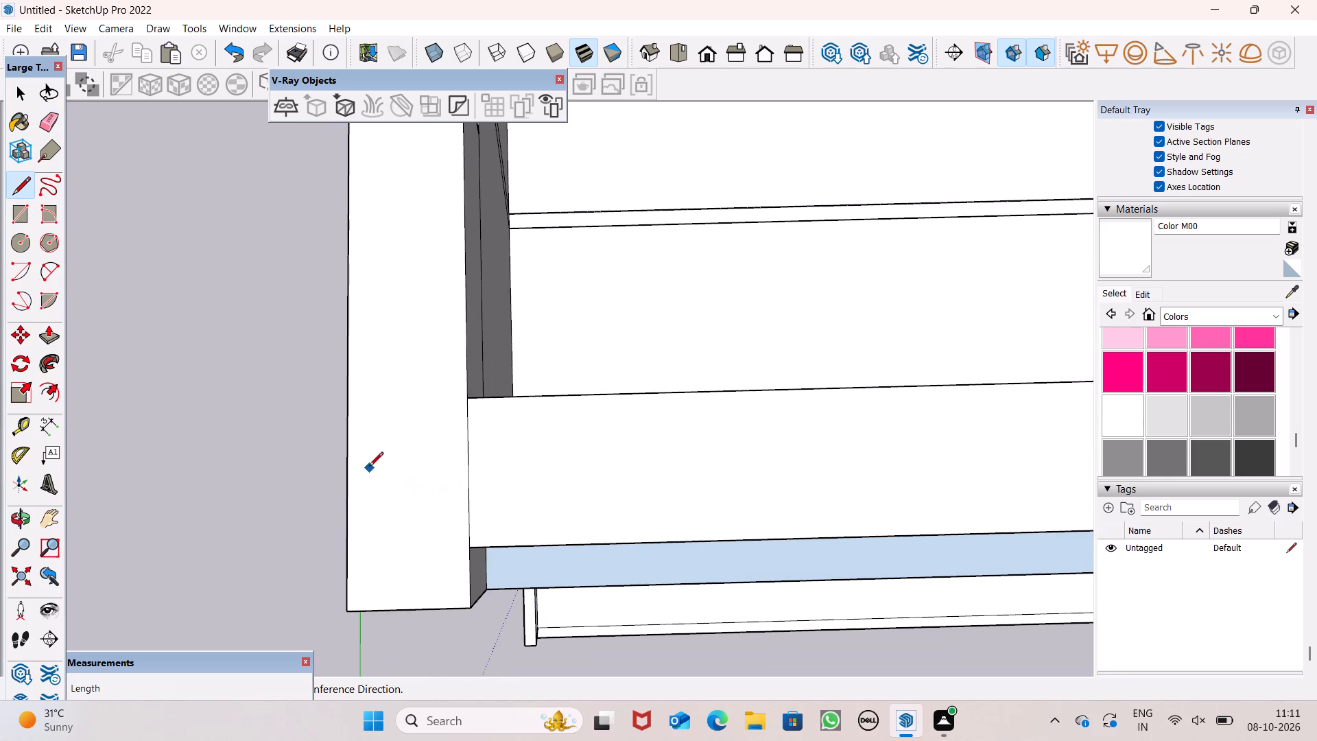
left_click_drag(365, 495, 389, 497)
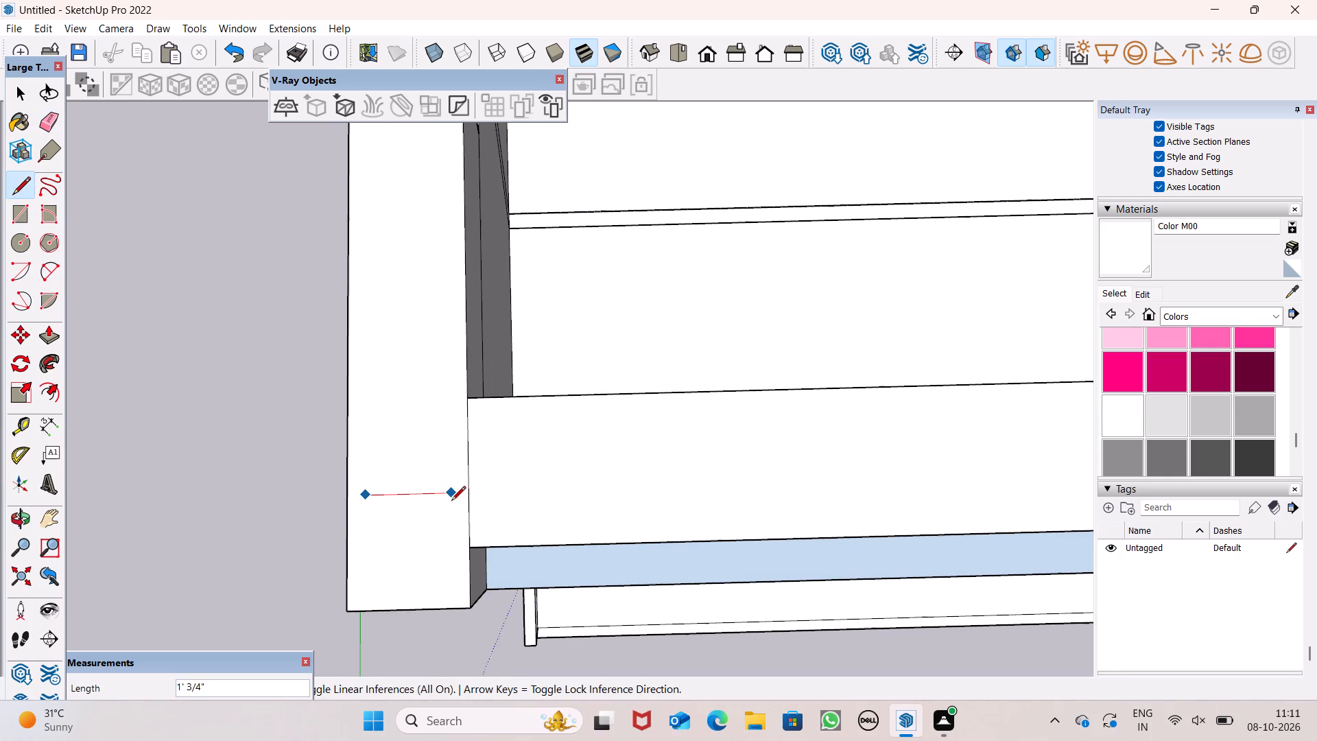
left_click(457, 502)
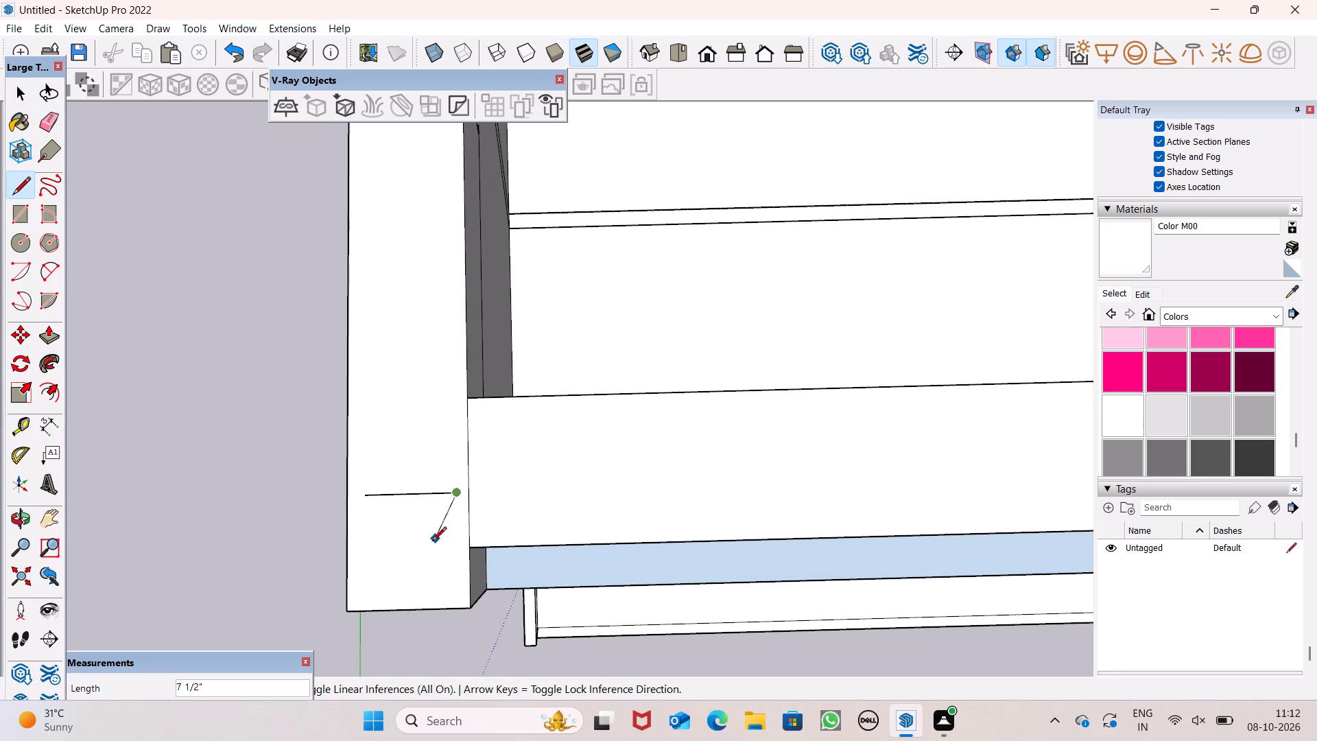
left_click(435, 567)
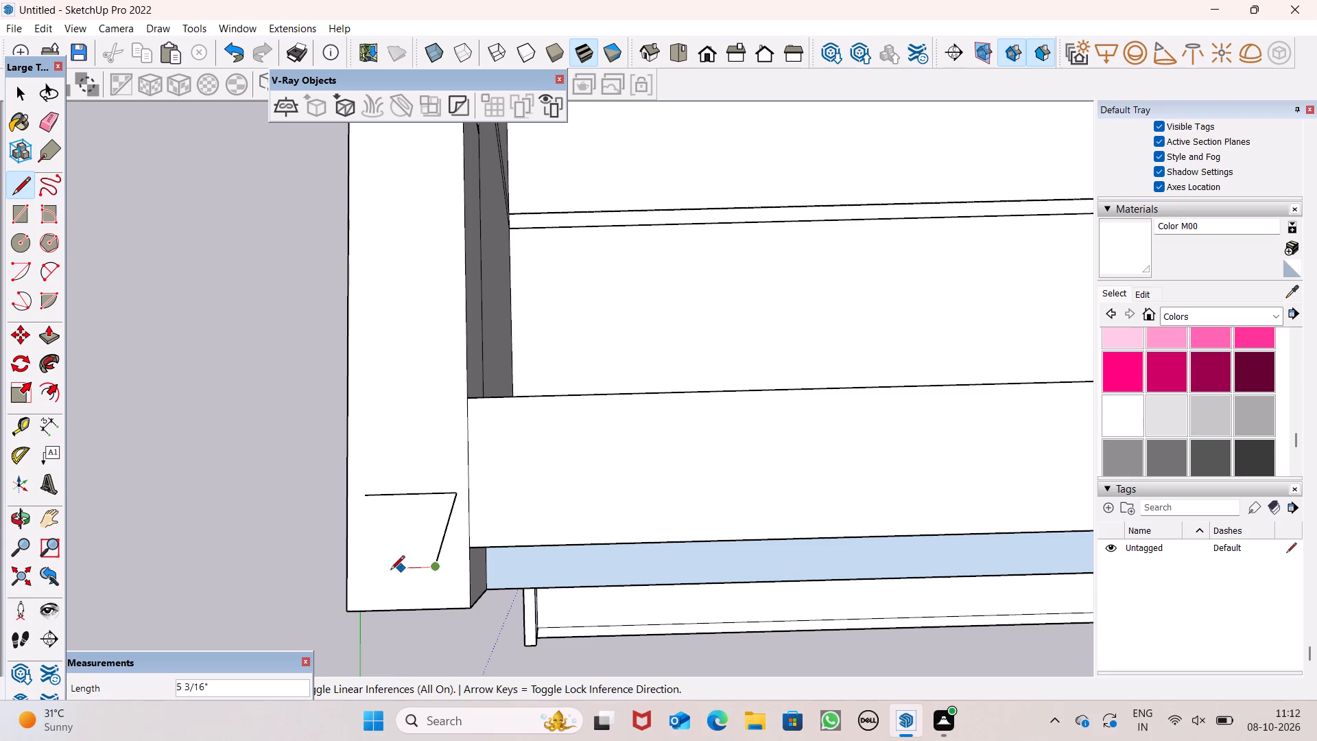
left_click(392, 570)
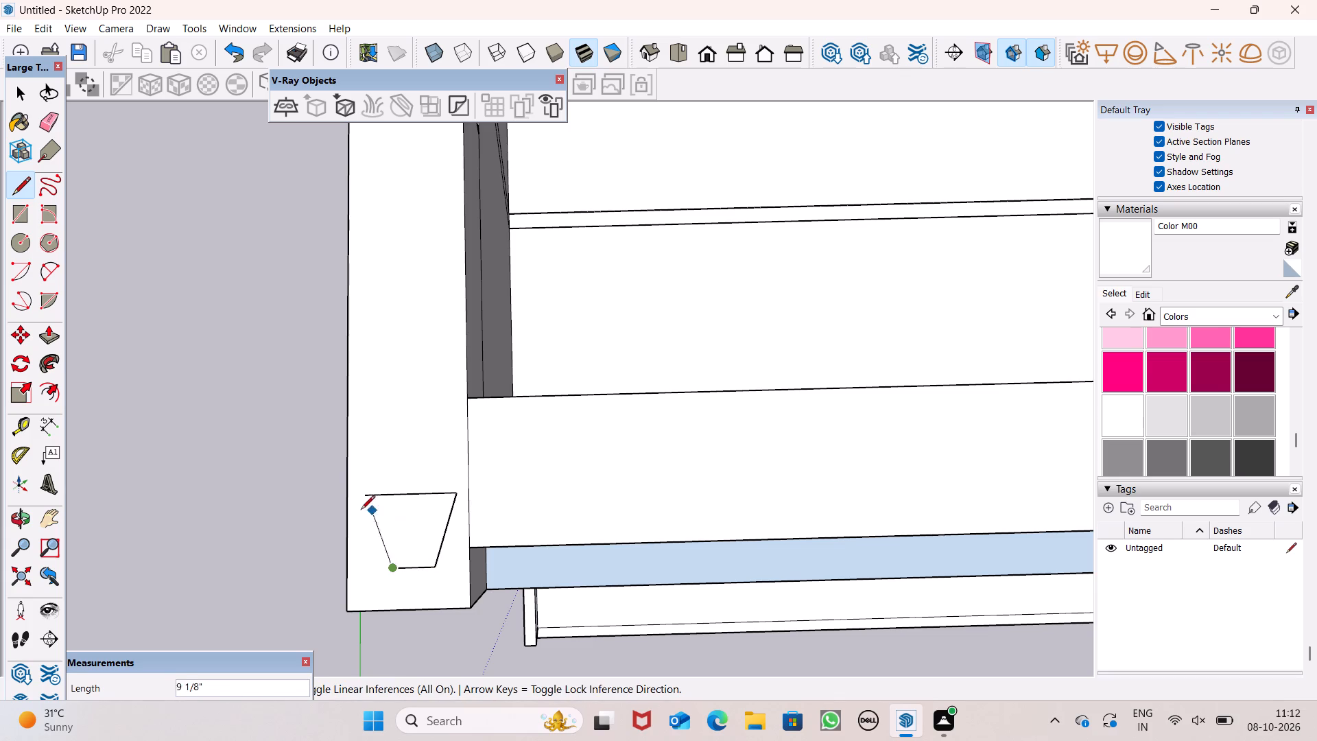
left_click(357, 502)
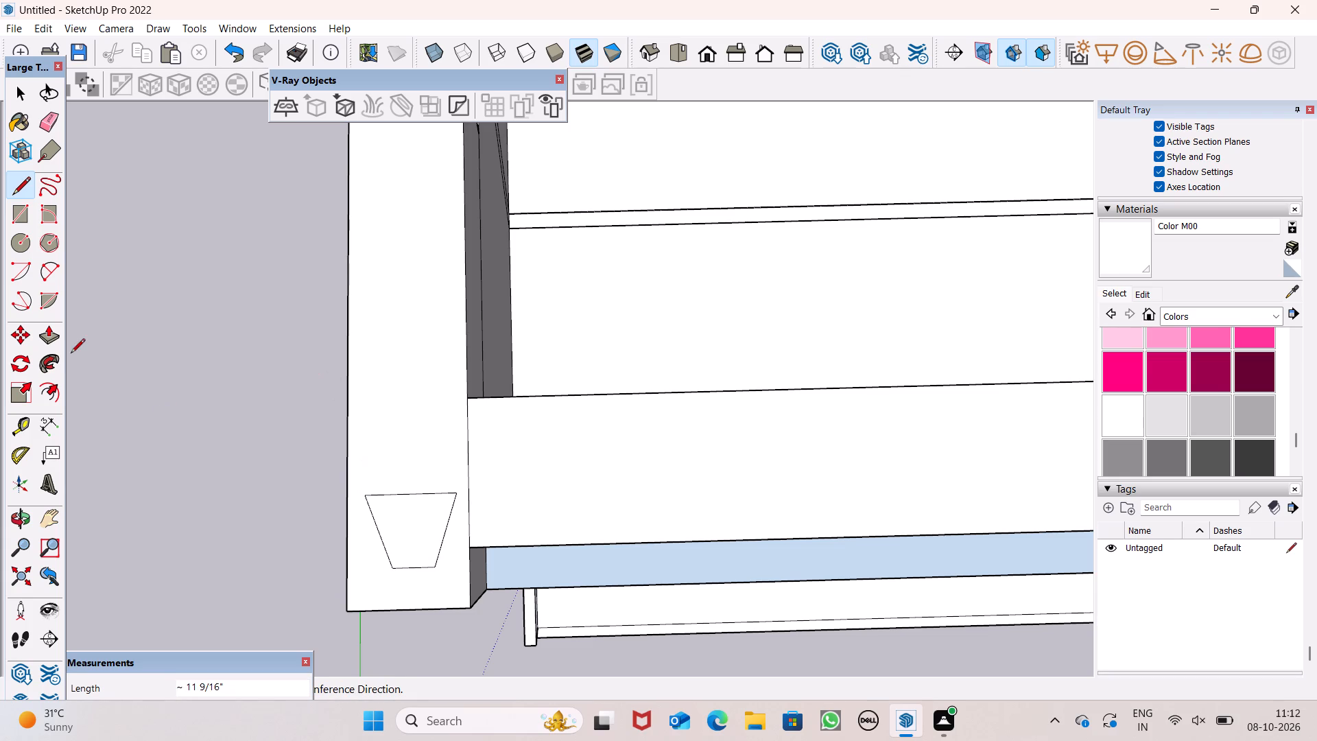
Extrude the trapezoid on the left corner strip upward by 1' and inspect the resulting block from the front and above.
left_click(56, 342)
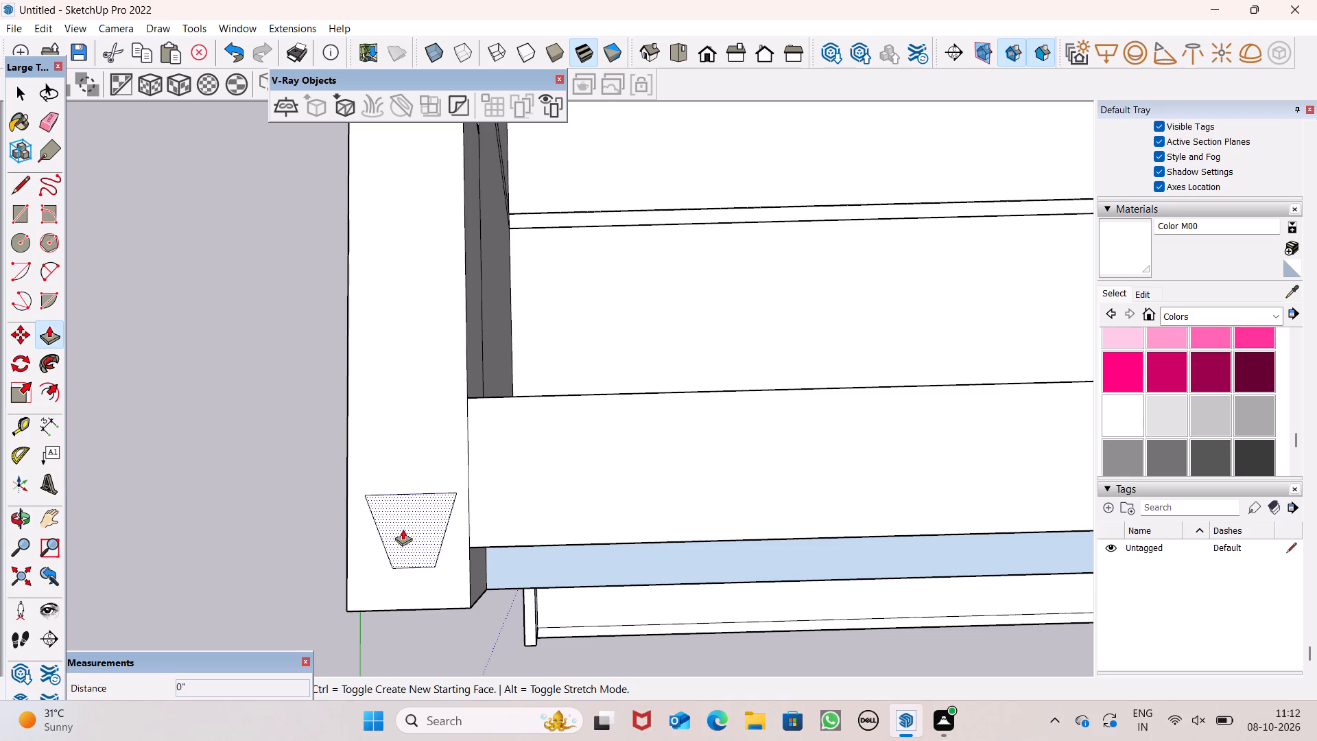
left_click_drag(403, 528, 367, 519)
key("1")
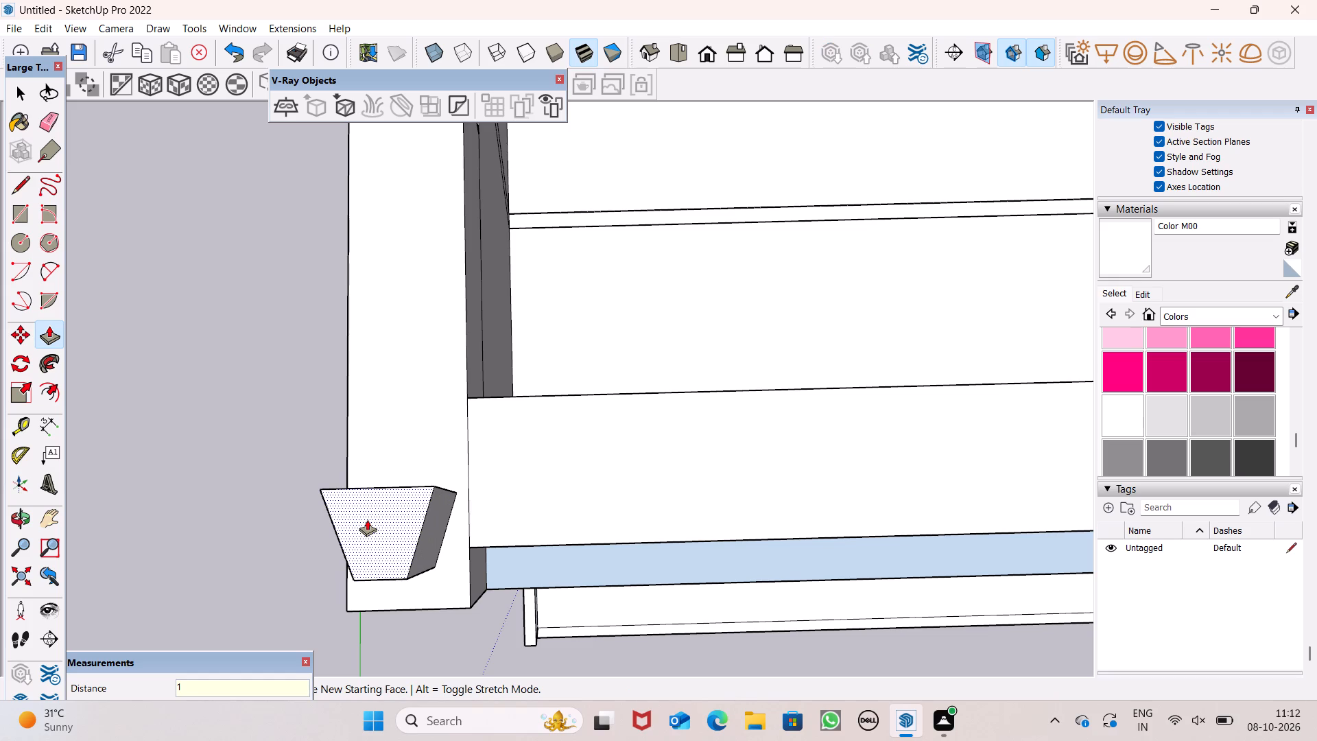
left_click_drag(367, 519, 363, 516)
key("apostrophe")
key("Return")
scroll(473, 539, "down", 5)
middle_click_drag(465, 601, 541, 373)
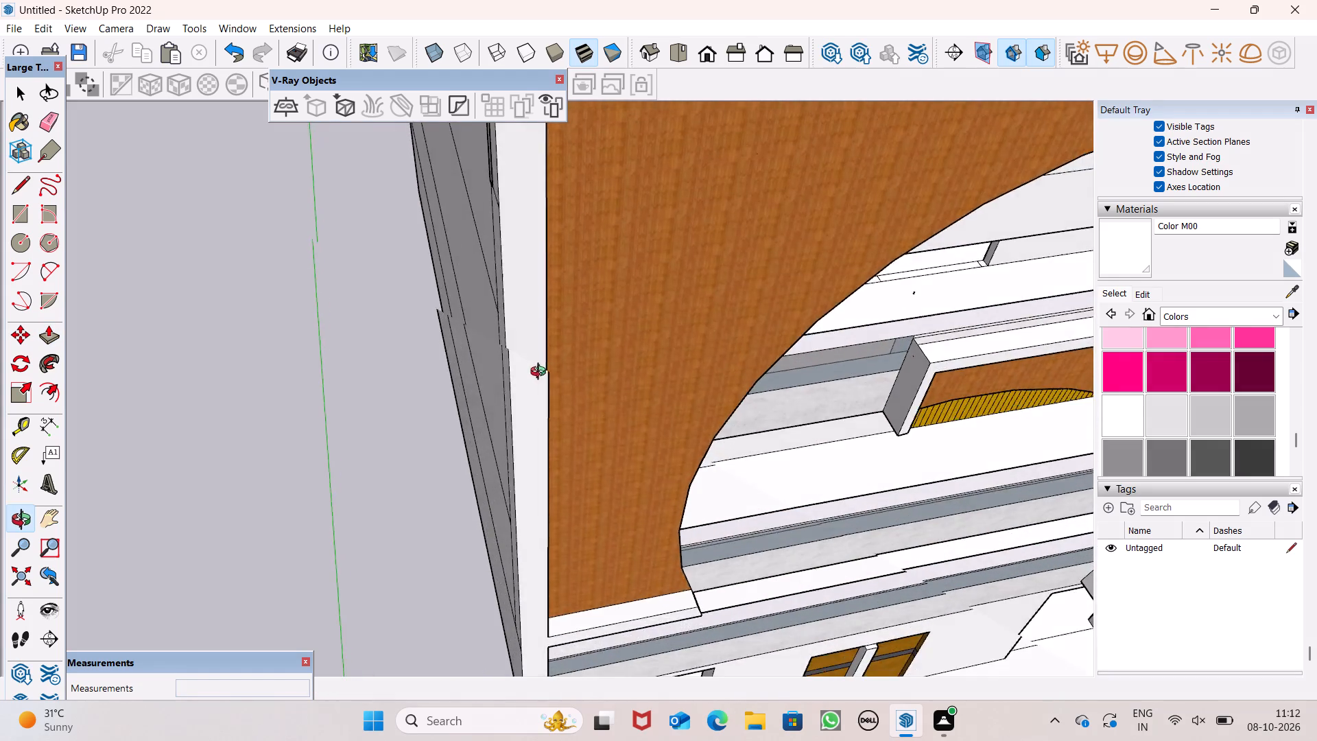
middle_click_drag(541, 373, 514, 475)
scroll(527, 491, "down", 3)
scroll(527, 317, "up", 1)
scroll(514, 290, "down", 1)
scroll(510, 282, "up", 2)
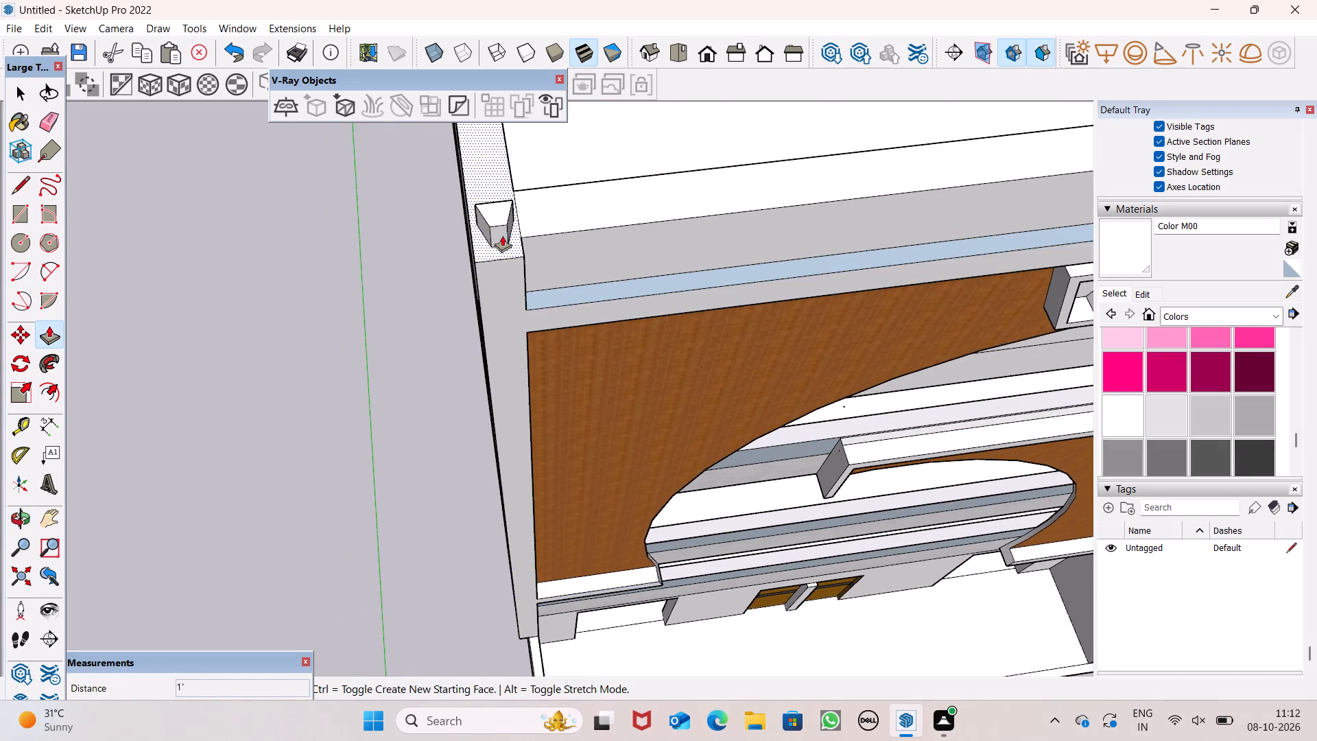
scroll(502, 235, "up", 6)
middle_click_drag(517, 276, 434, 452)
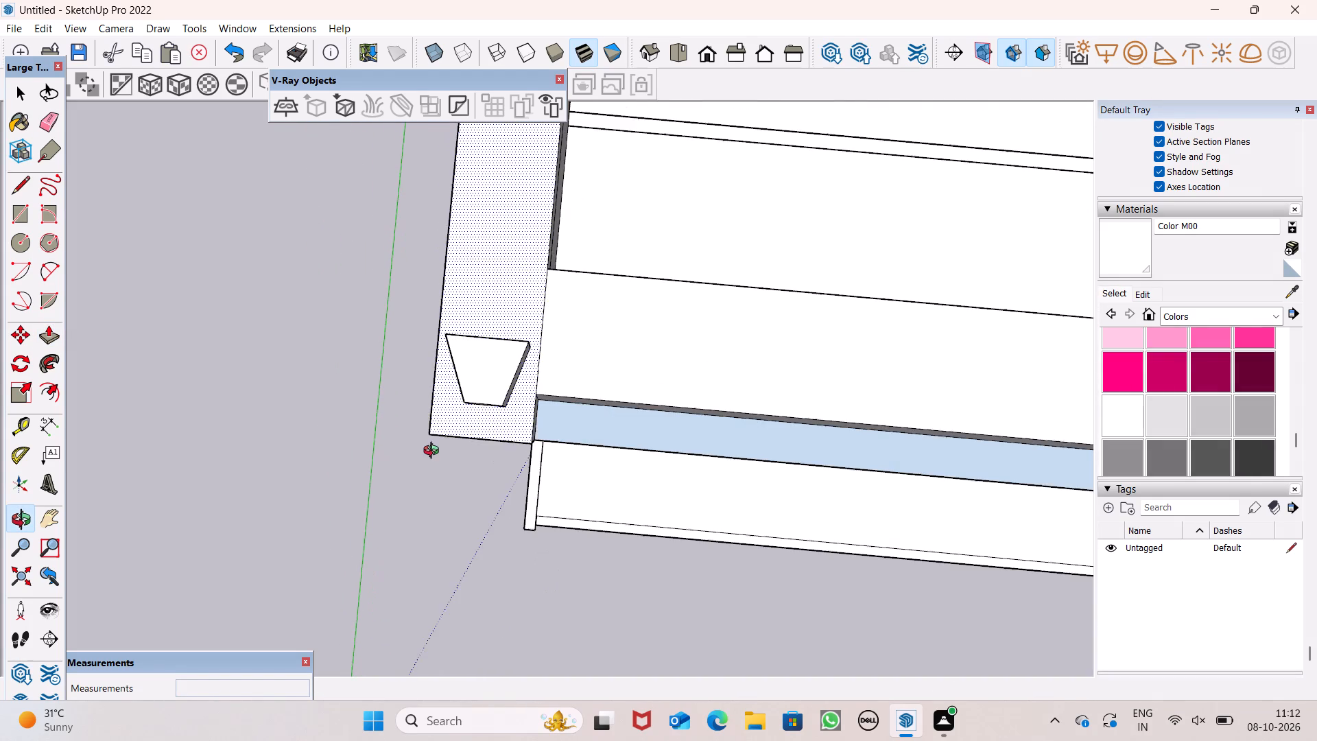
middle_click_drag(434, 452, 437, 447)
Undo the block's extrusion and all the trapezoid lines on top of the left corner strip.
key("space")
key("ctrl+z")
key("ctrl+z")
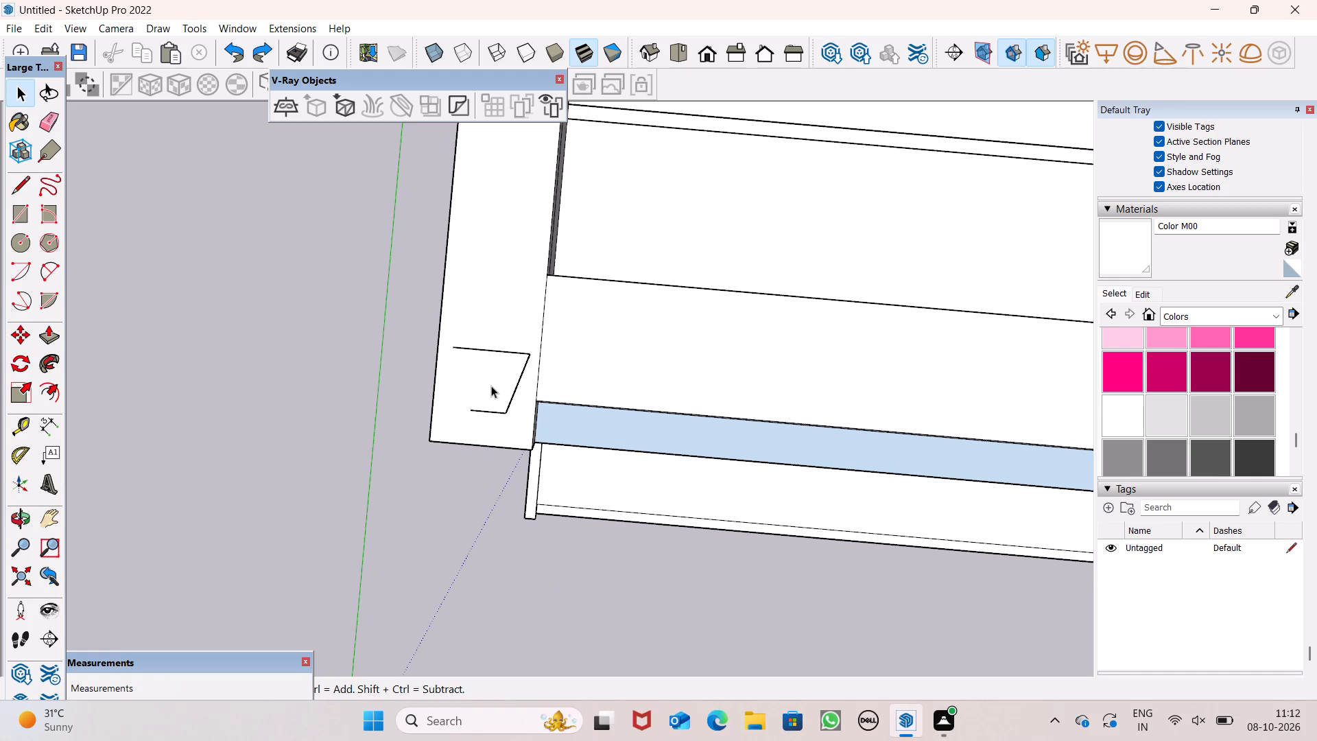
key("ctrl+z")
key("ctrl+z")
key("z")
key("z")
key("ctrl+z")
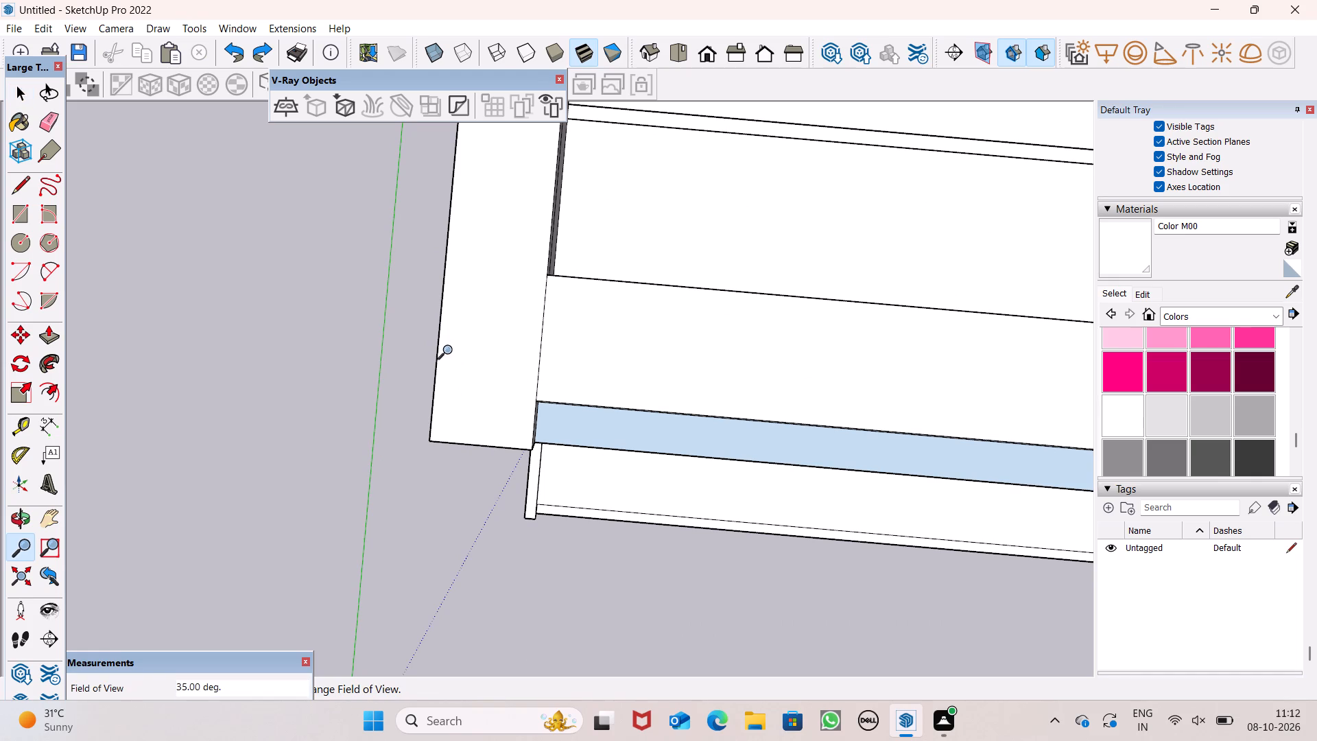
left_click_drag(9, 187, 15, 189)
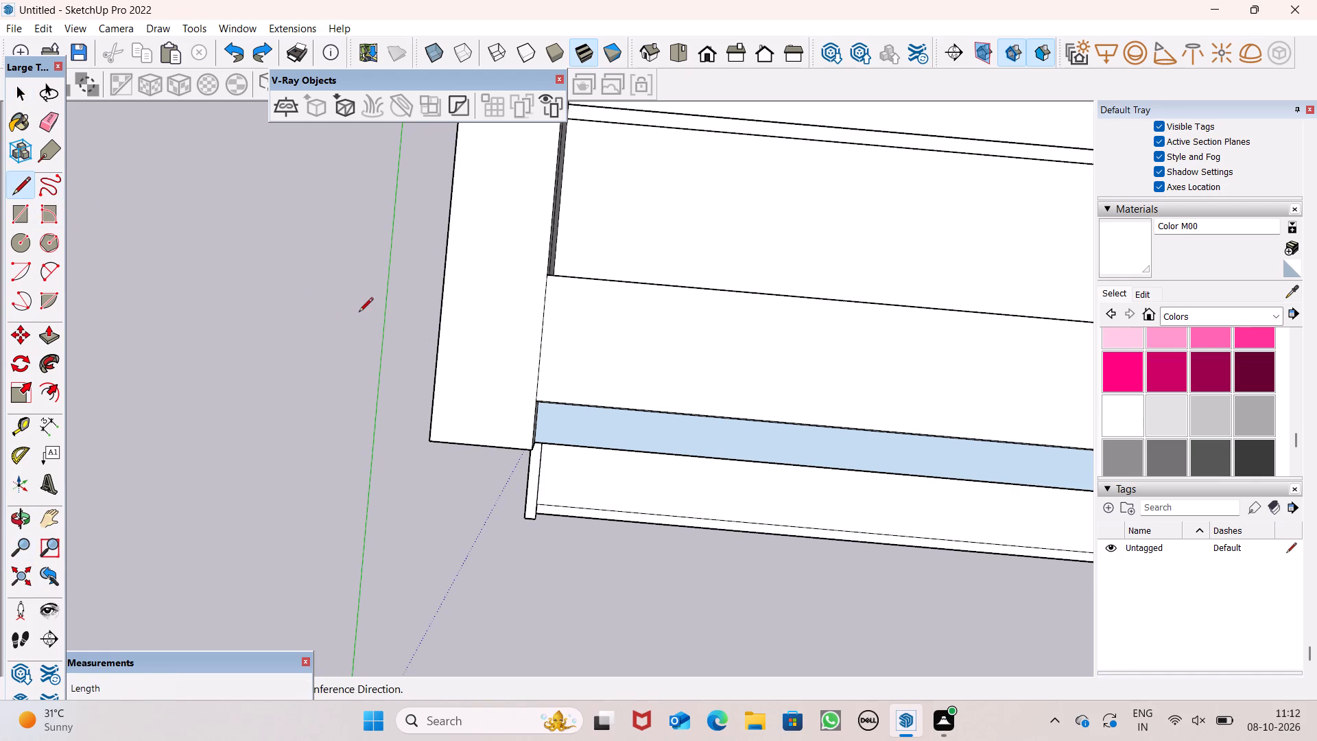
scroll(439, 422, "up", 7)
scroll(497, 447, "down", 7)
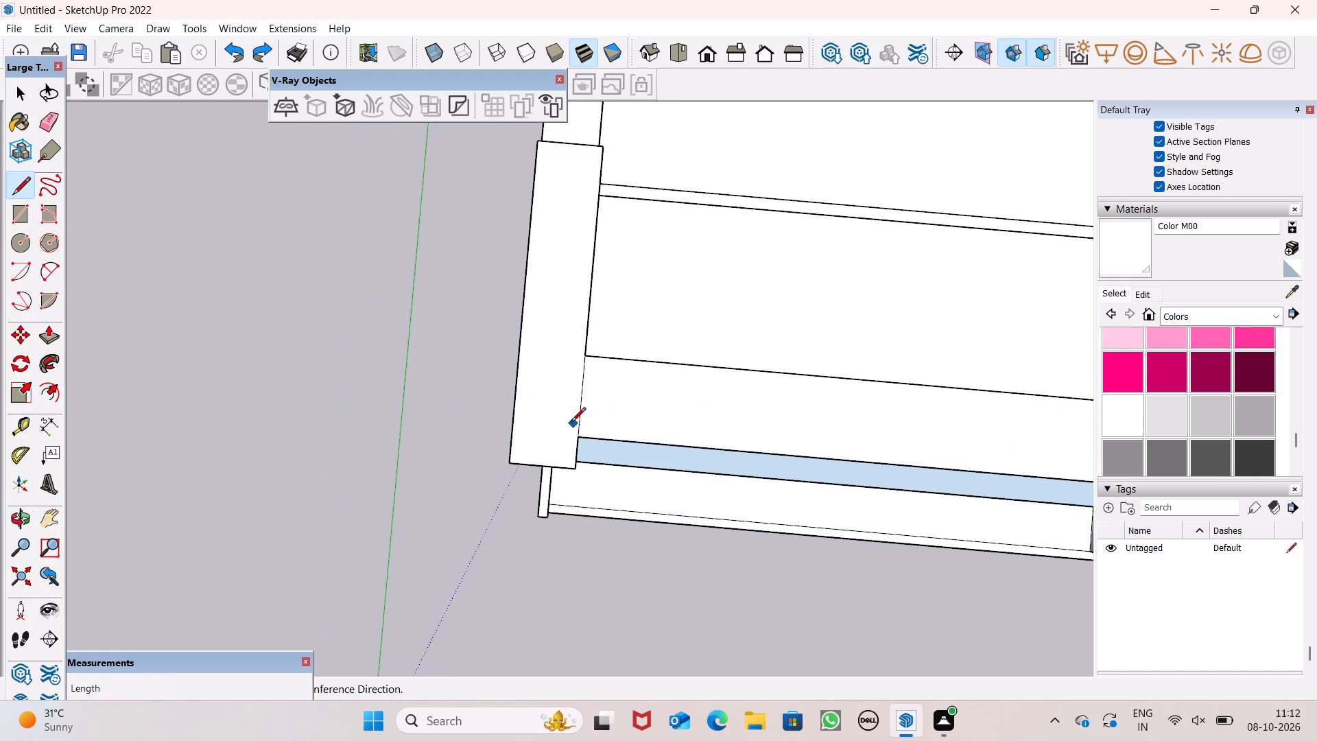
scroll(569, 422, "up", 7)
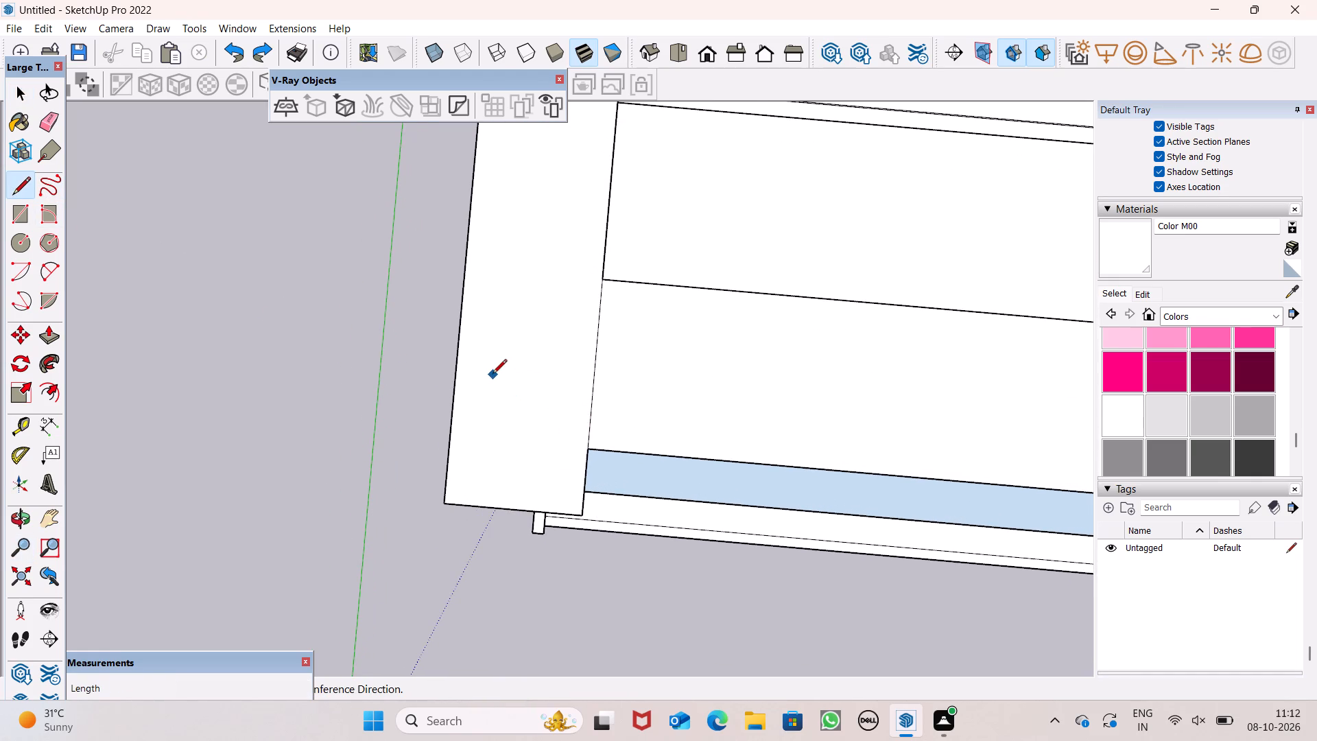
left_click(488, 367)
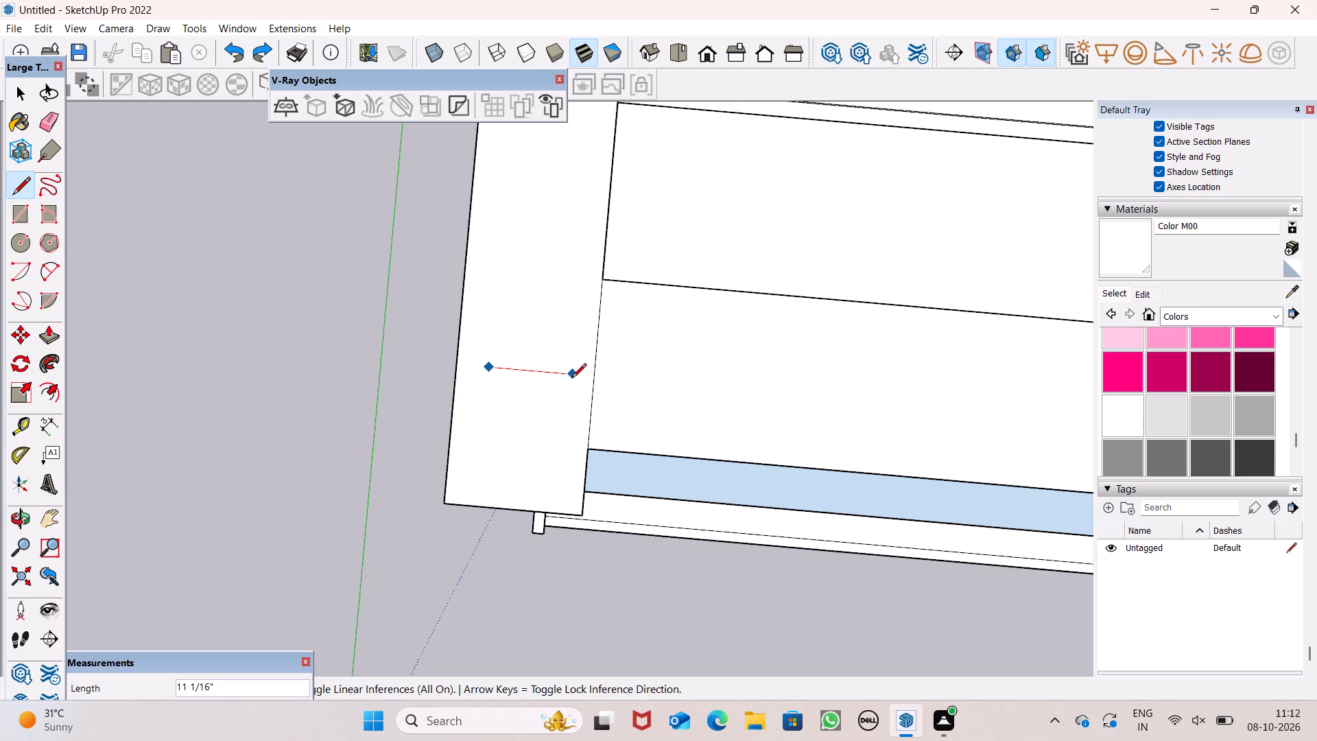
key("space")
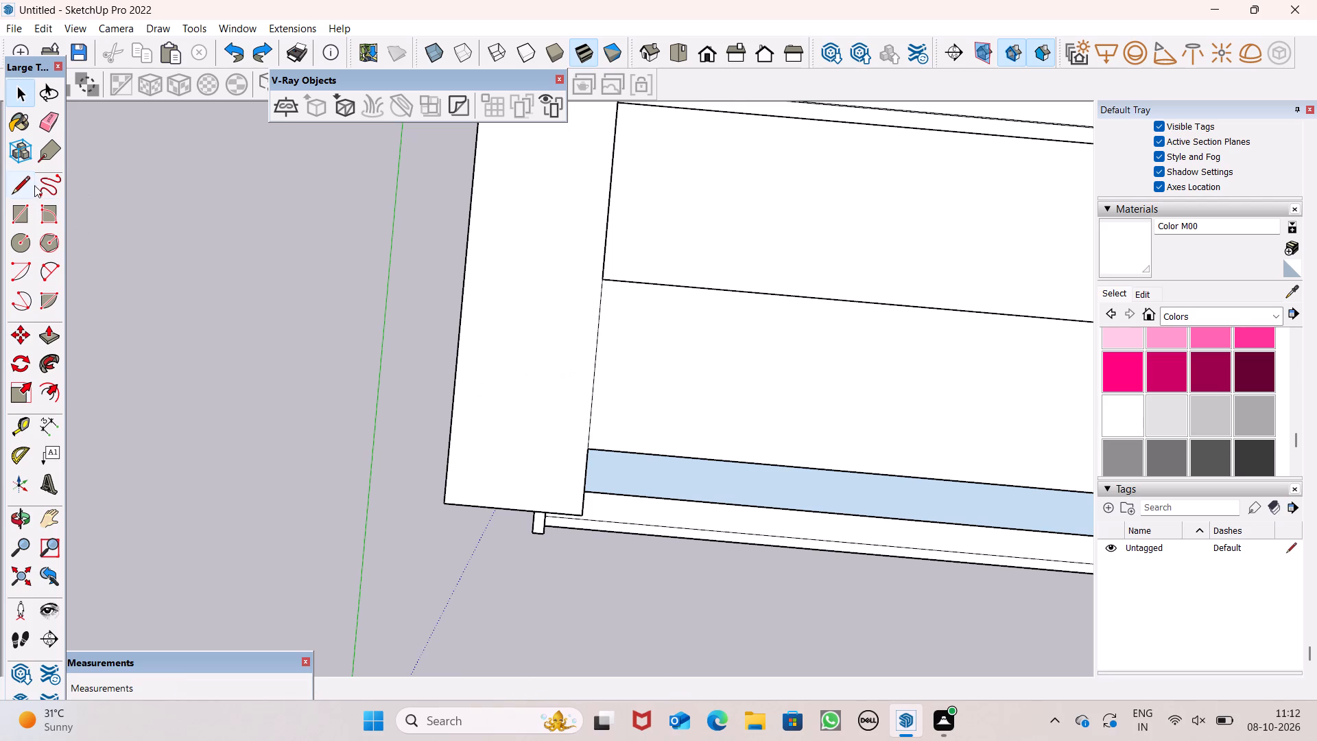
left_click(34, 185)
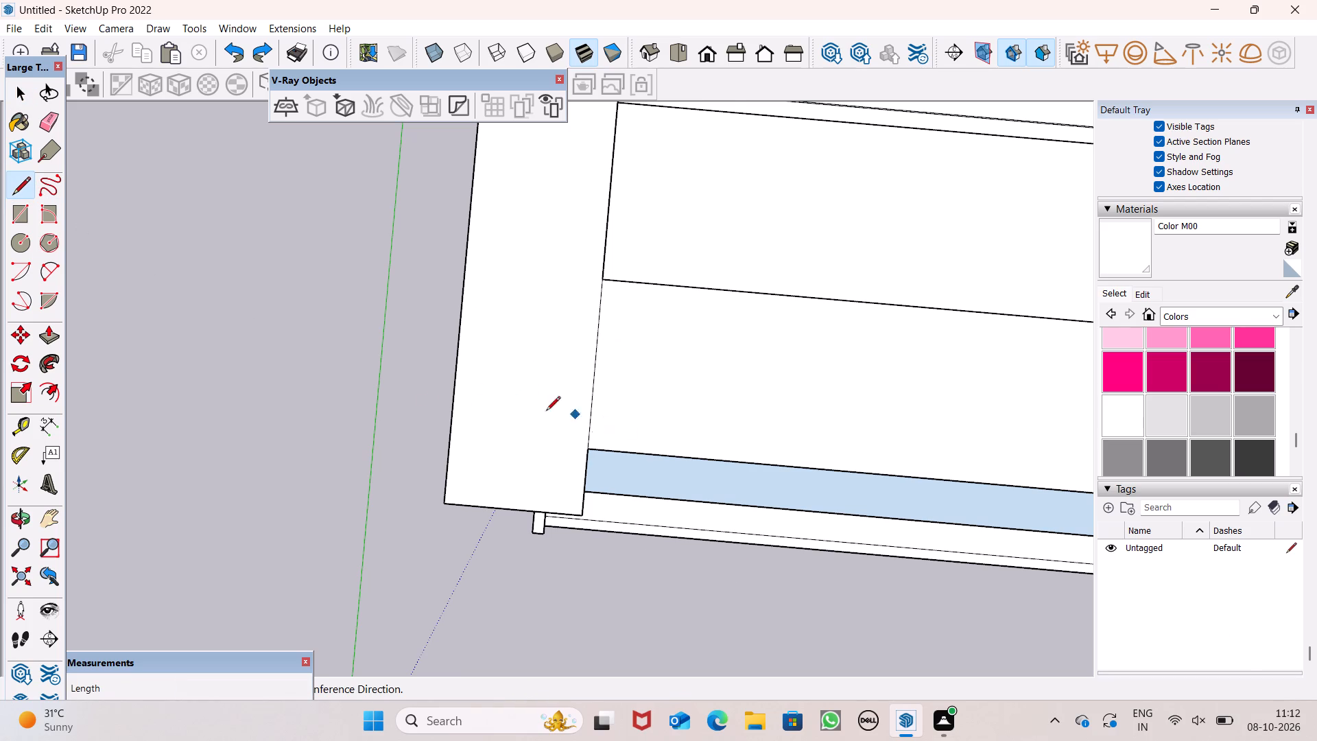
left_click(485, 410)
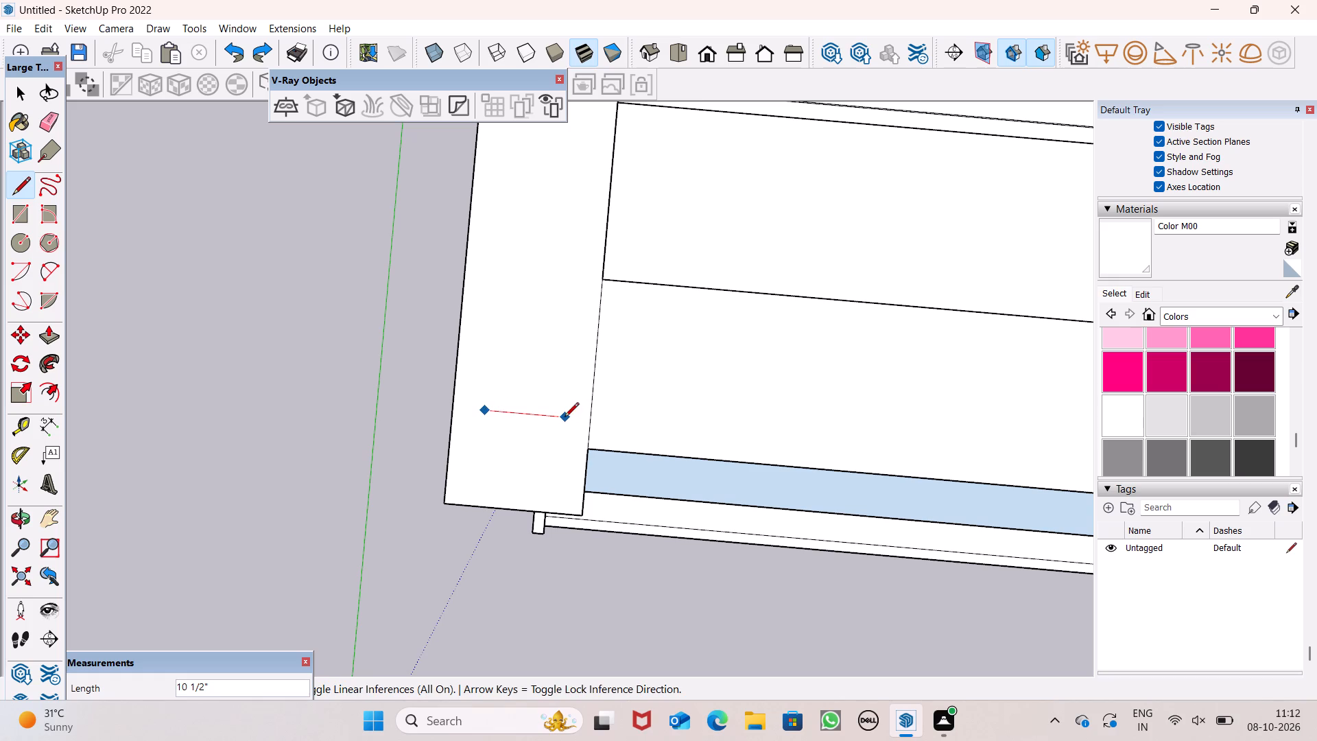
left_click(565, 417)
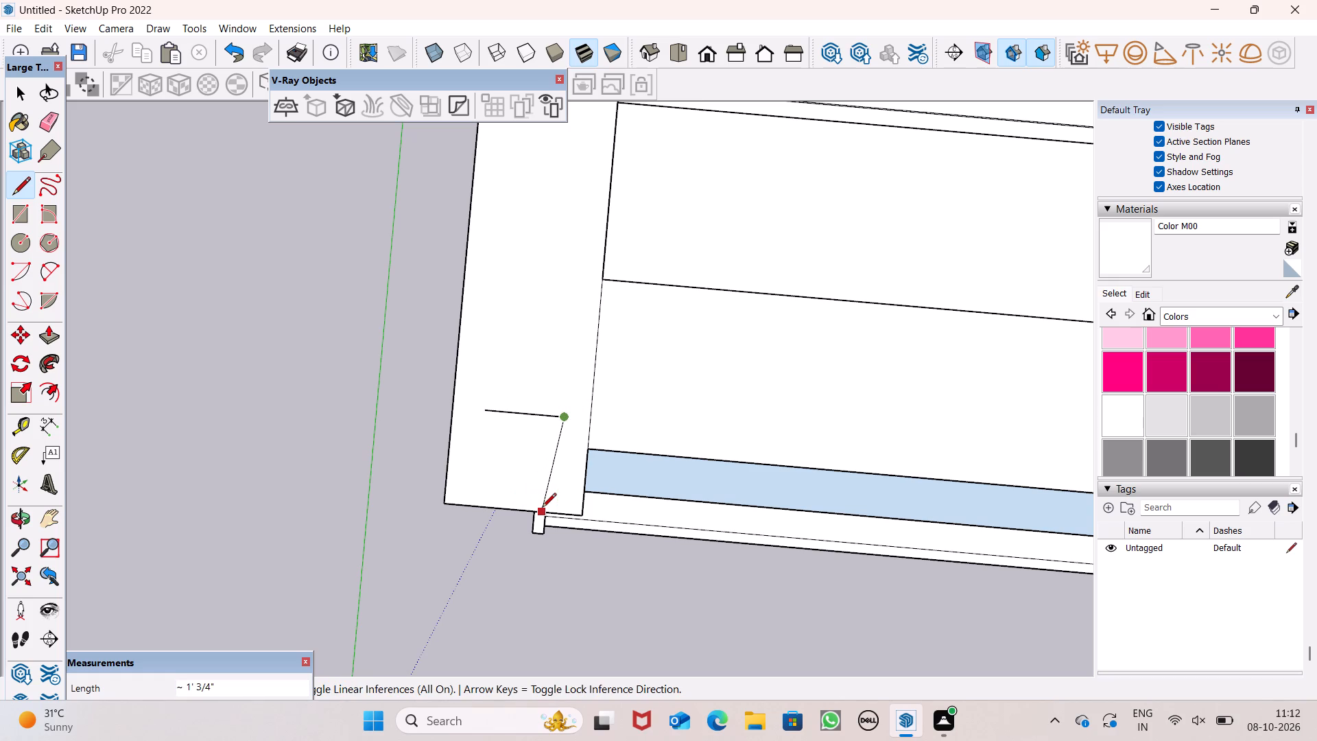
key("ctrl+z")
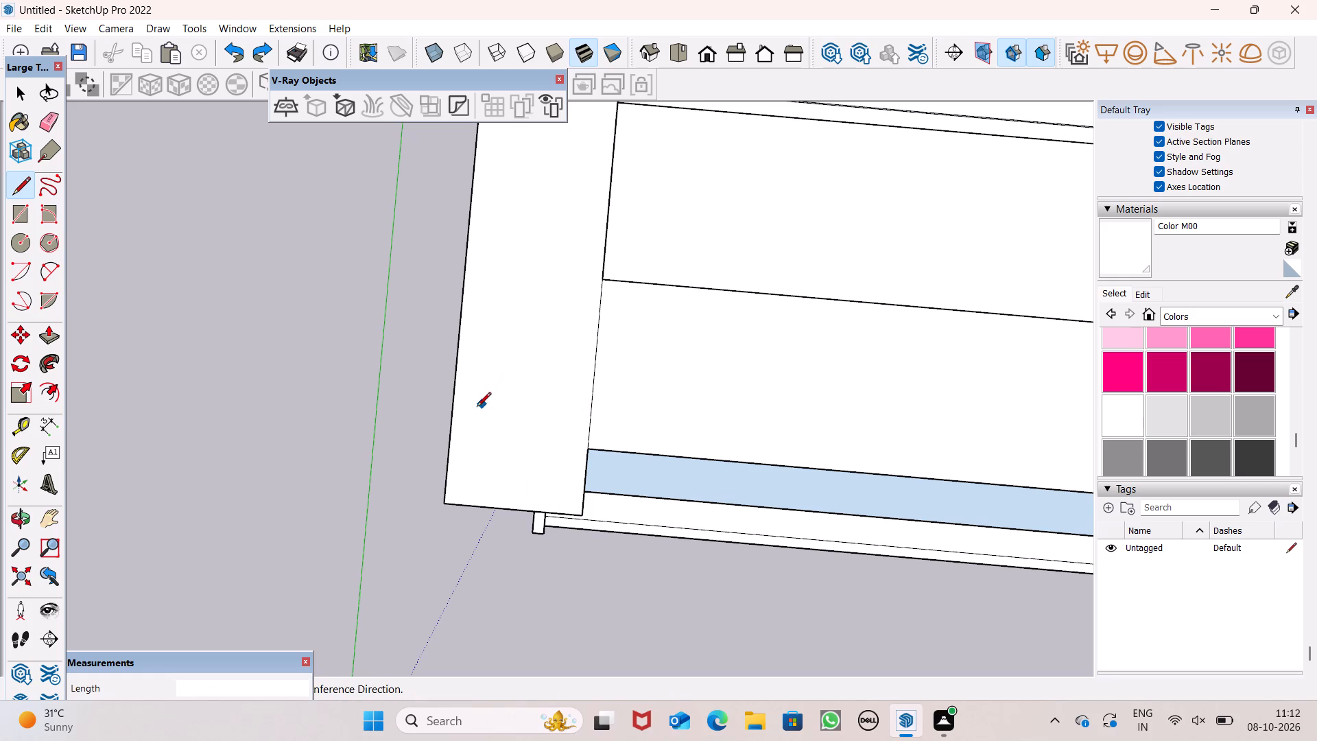
Draw a trapezoid on top of the left corner strip, about 1' 1" wide at the back and narrowing to about 6" on the strip's front edge.
left_click(474, 423)
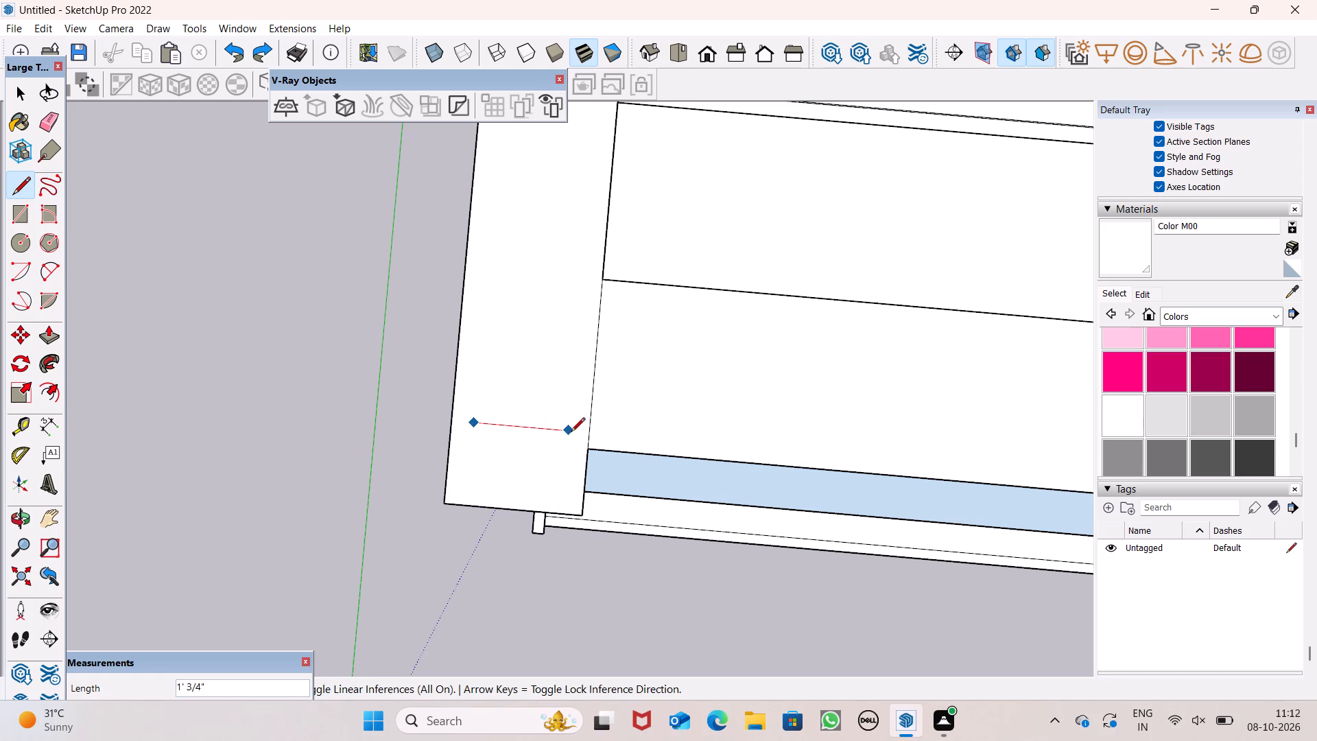
left_click(574, 435)
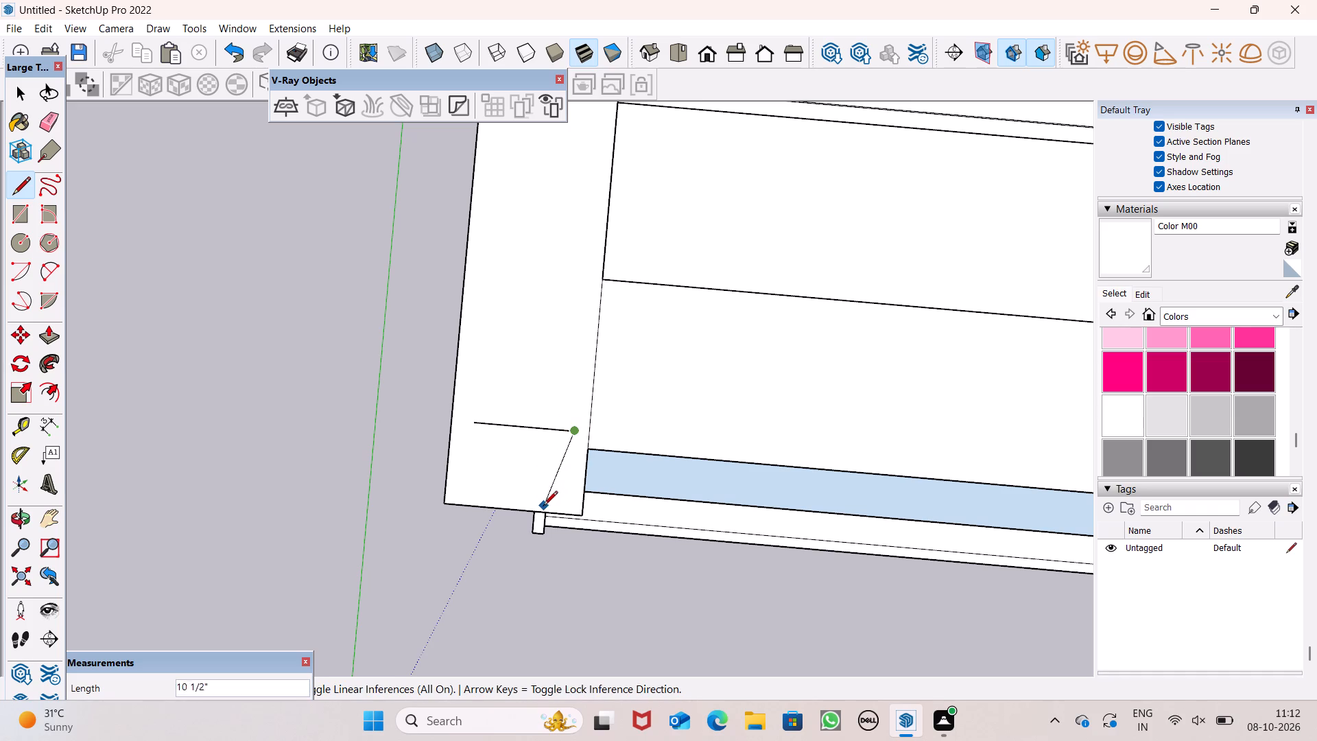
left_click(536, 509)
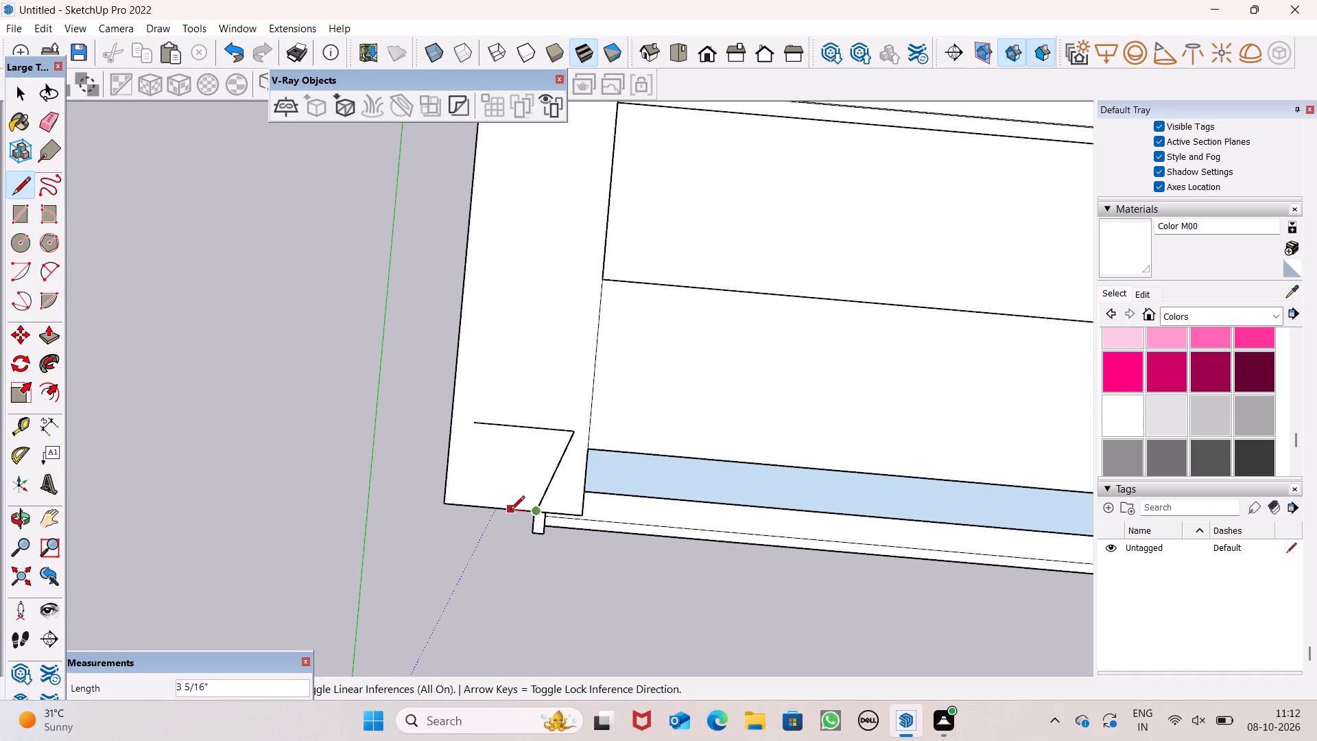
left_click_drag(490, 509, 489, 499)
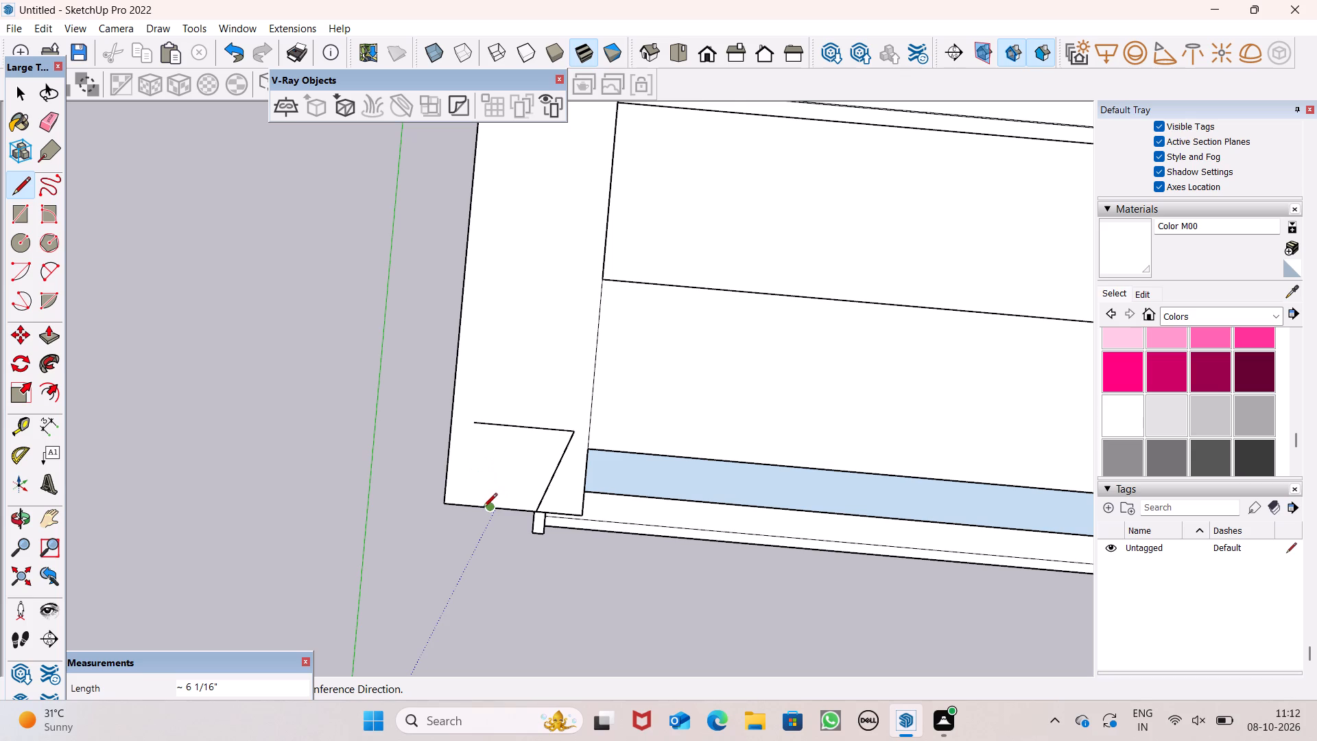
left_click_drag(490, 509, 490, 497)
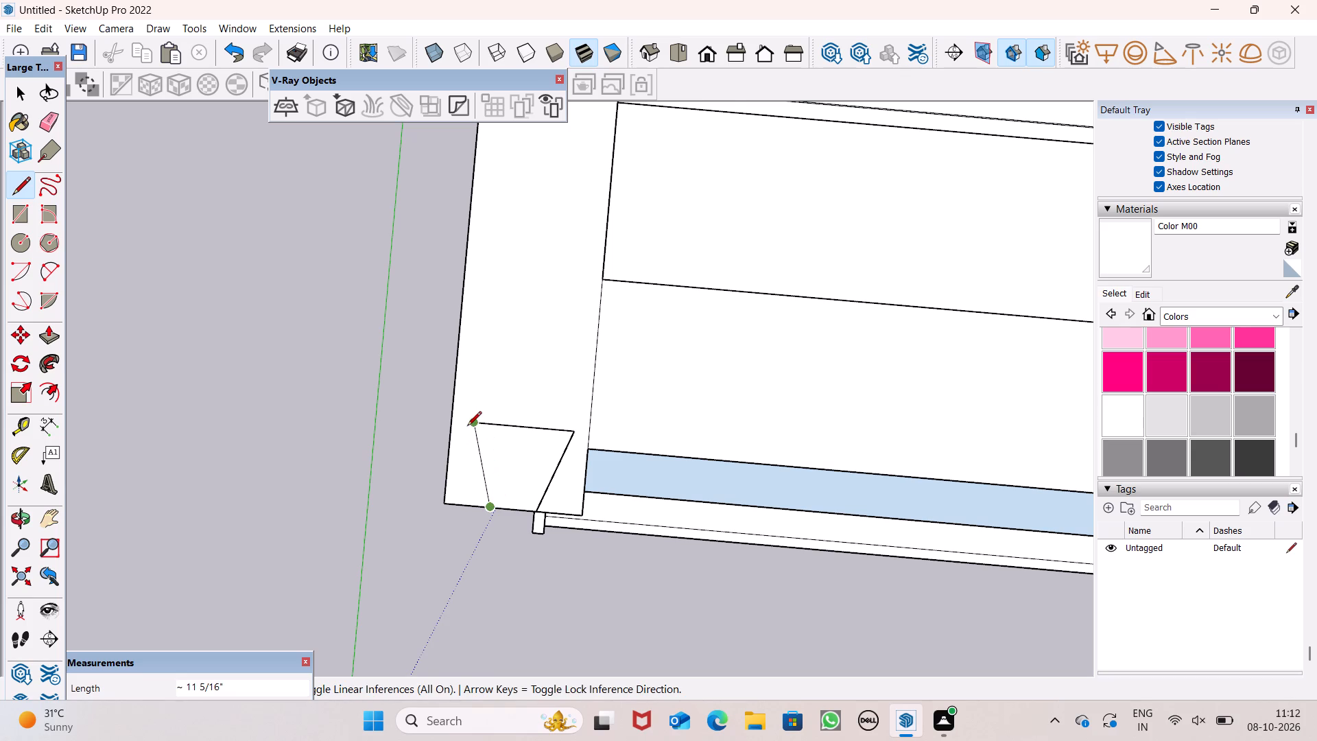
scroll(467, 421, "down", 1)
scroll(467, 419, "up", 6)
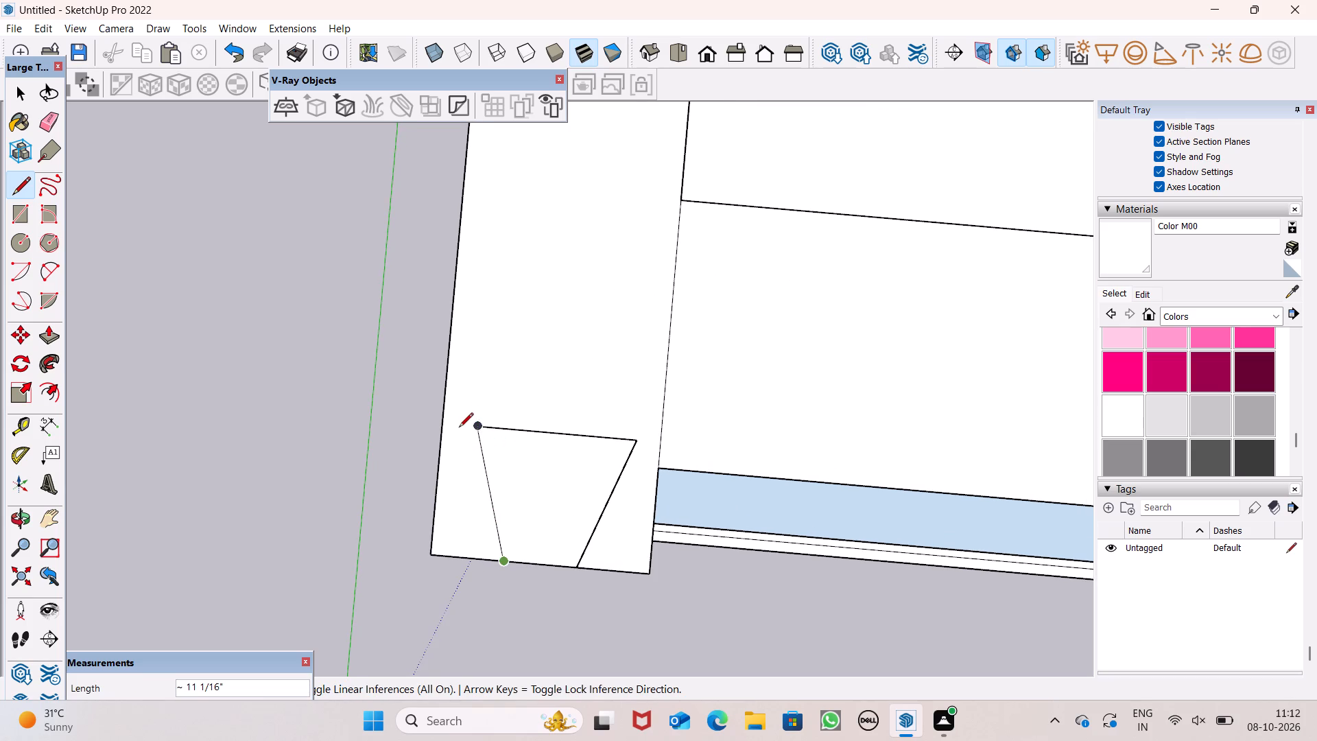
scroll(488, 437, "up", 5)
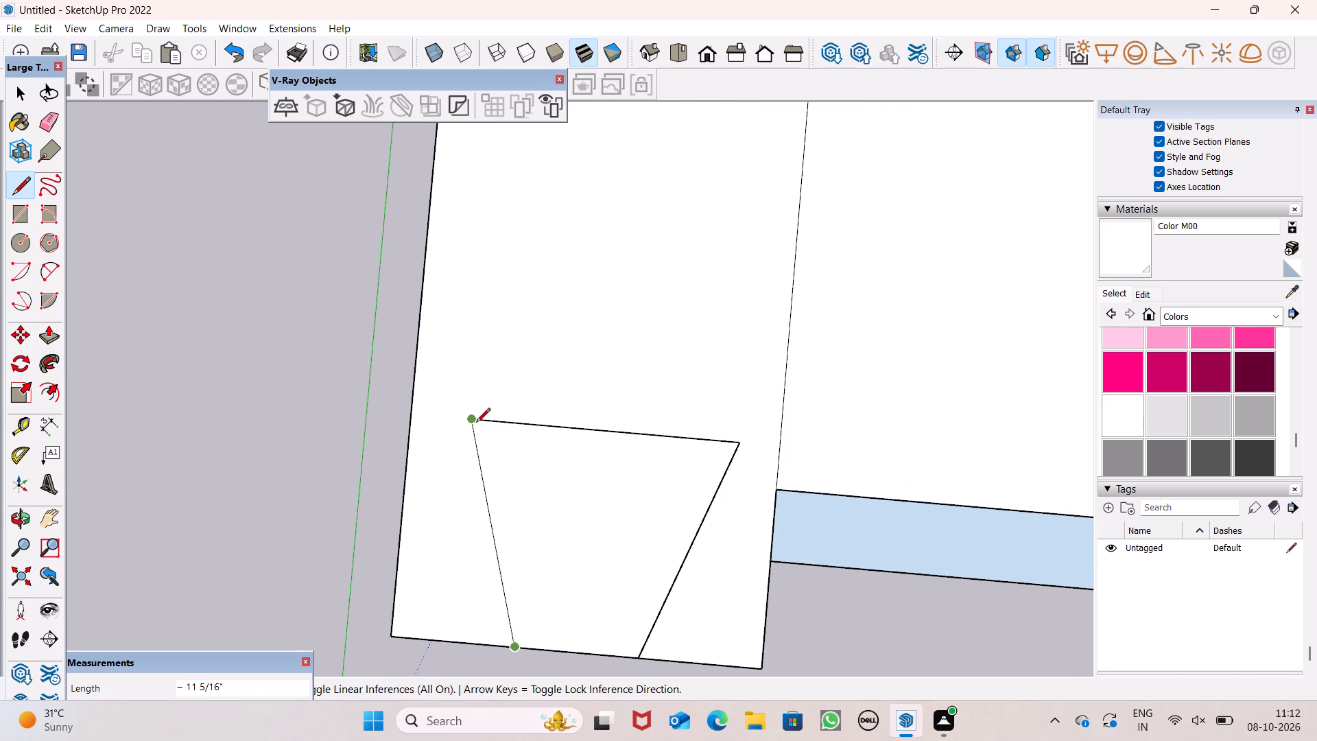
left_click(469, 423)
key("space")
Extrude the trapezoid at the front edge of the left corner strip upward by 1'.
scroll(469, 423, "down", 3)
scroll(487, 433, "up", 1)
scroll(494, 433, "down", 3)
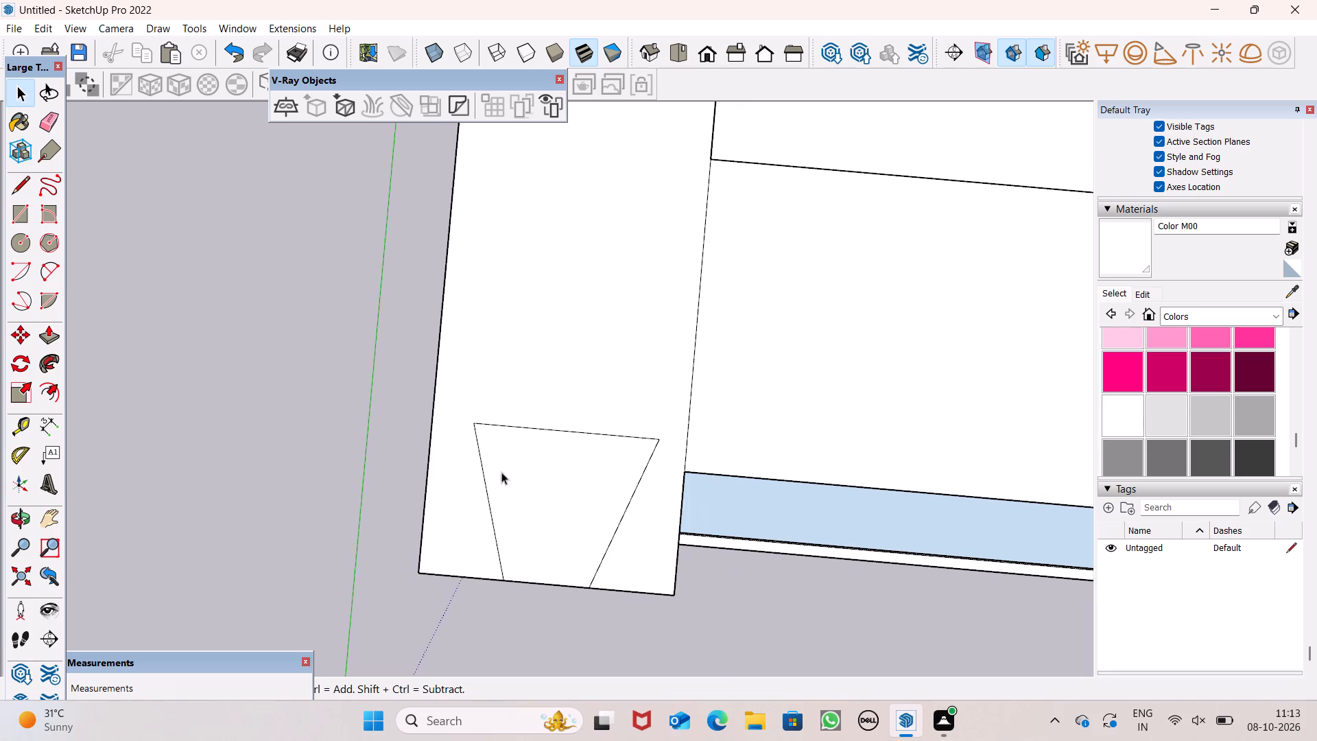
scroll(514, 445, "down", 5)
left_click(51, 344)
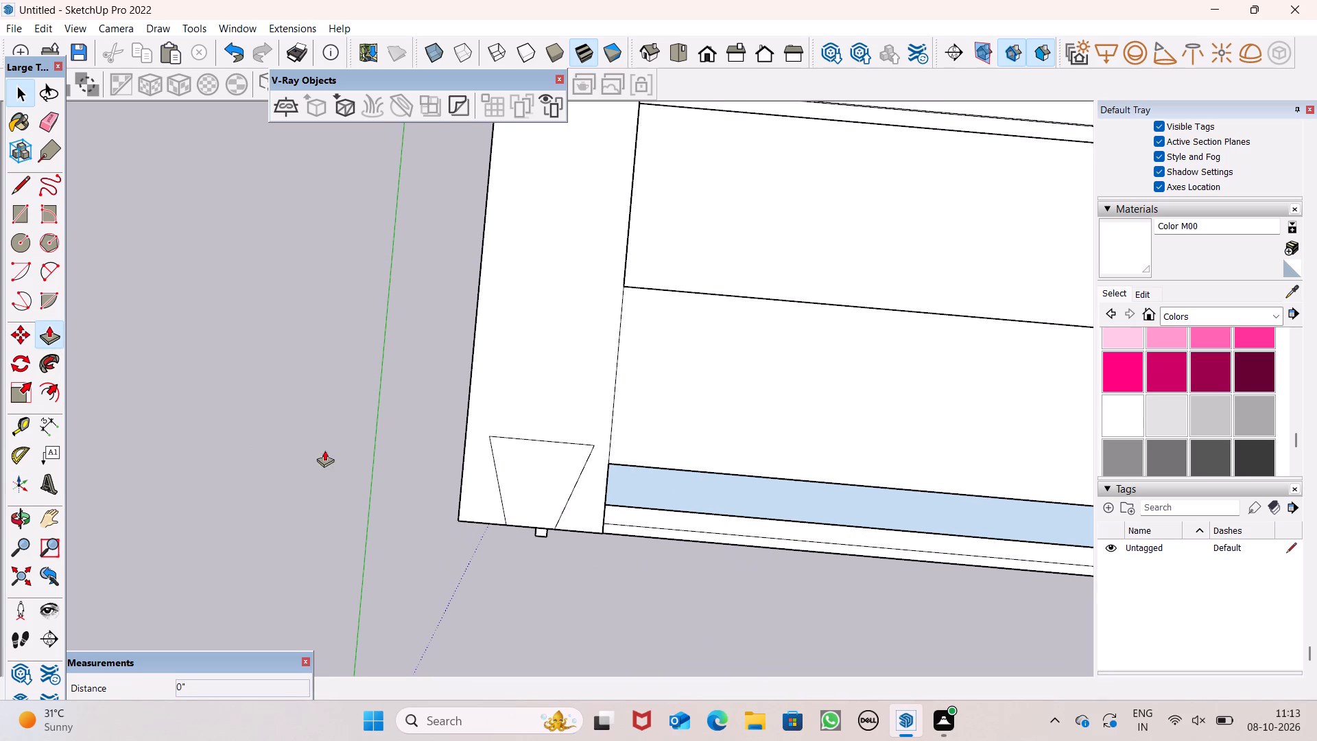
left_click_drag(538, 493, 524, 460)
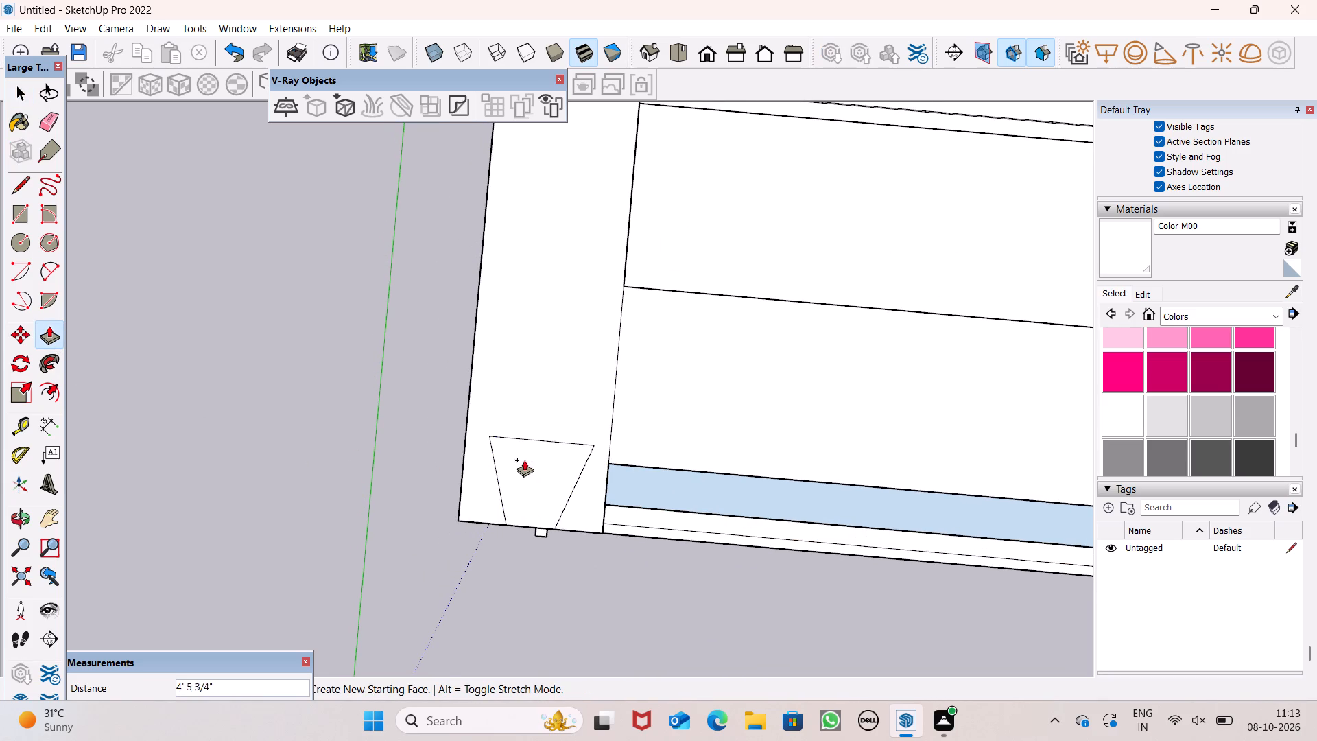
left_click_drag(524, 460, 503, 510)
key("1")
key("apostrophe")
key("Return")
scroll(547, 430, "down", 1)
middle_click_drag(571, 492, 610, 300)
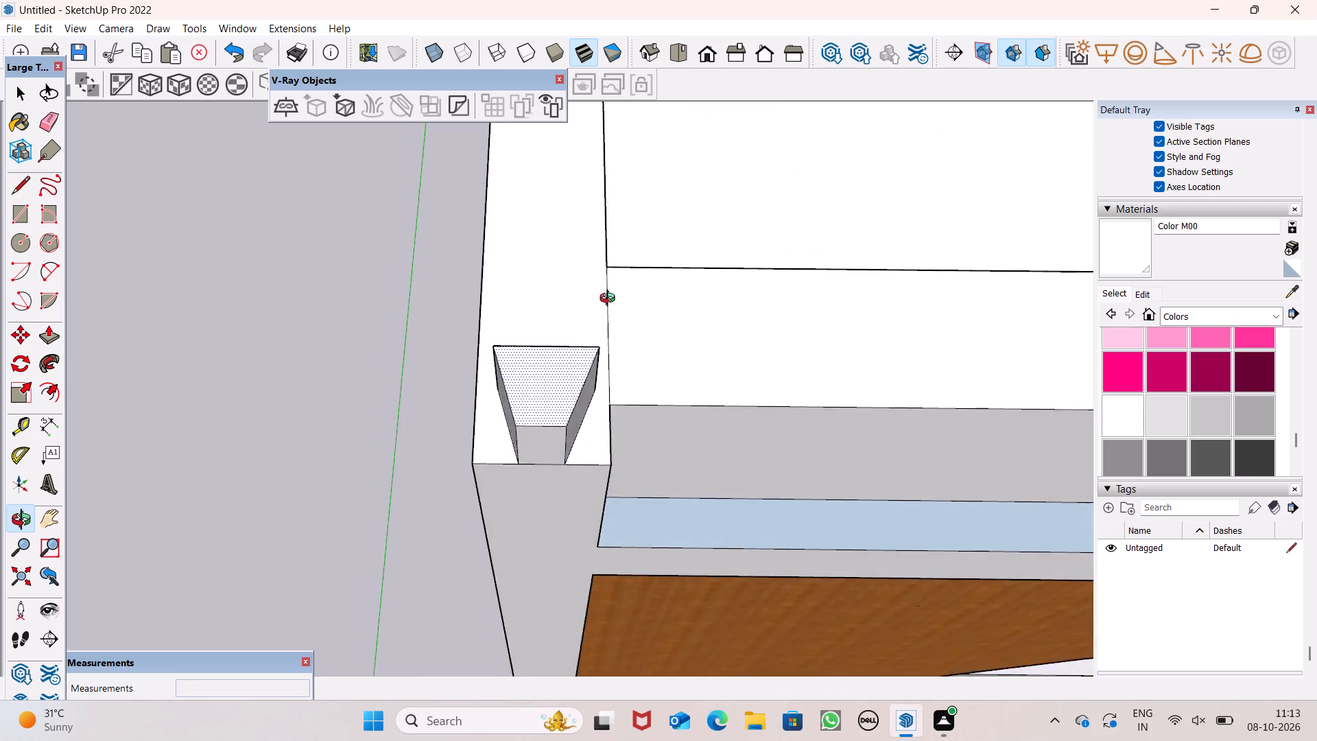
middle_click_drag(610, 300, 619, 265)
scroll(583, 337, "down", 3)
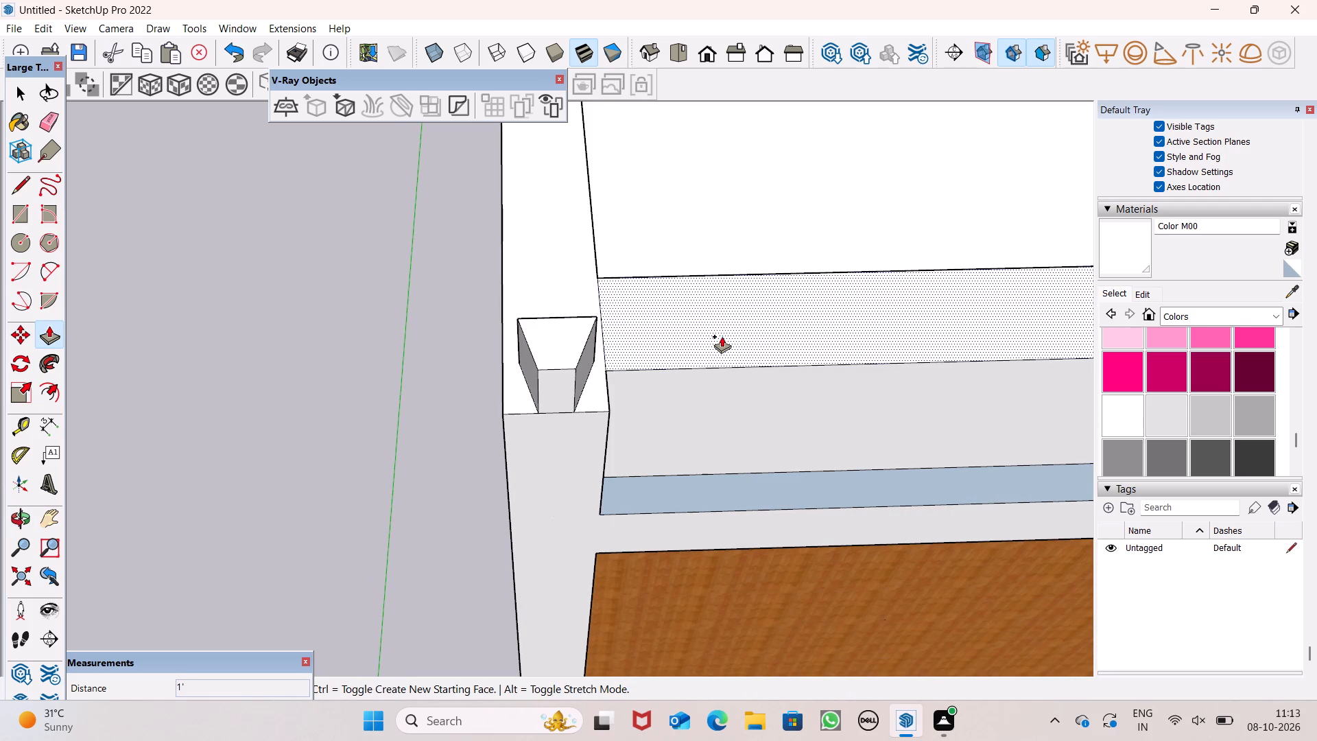
Undo the extrusion of the tapered block on the left corner strip, leaving only its trapezoid outline.
scroll(569, 355, "down", 3)
middle_click_drag(654, 443, 619, 333)
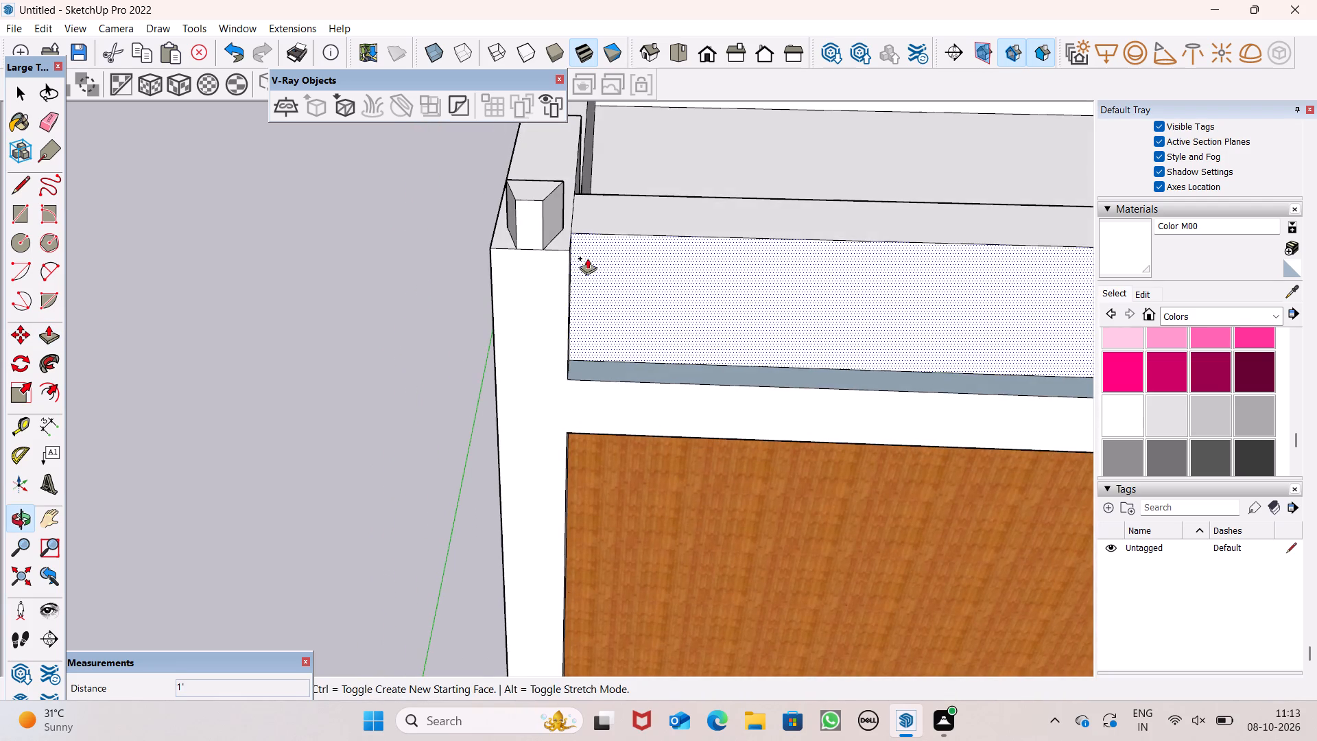
scroll(567, 225, "up", 6)
scroll(553, 217, "down", 1)
scroll(553, 217, "up", 7)
left_click(547, 237)
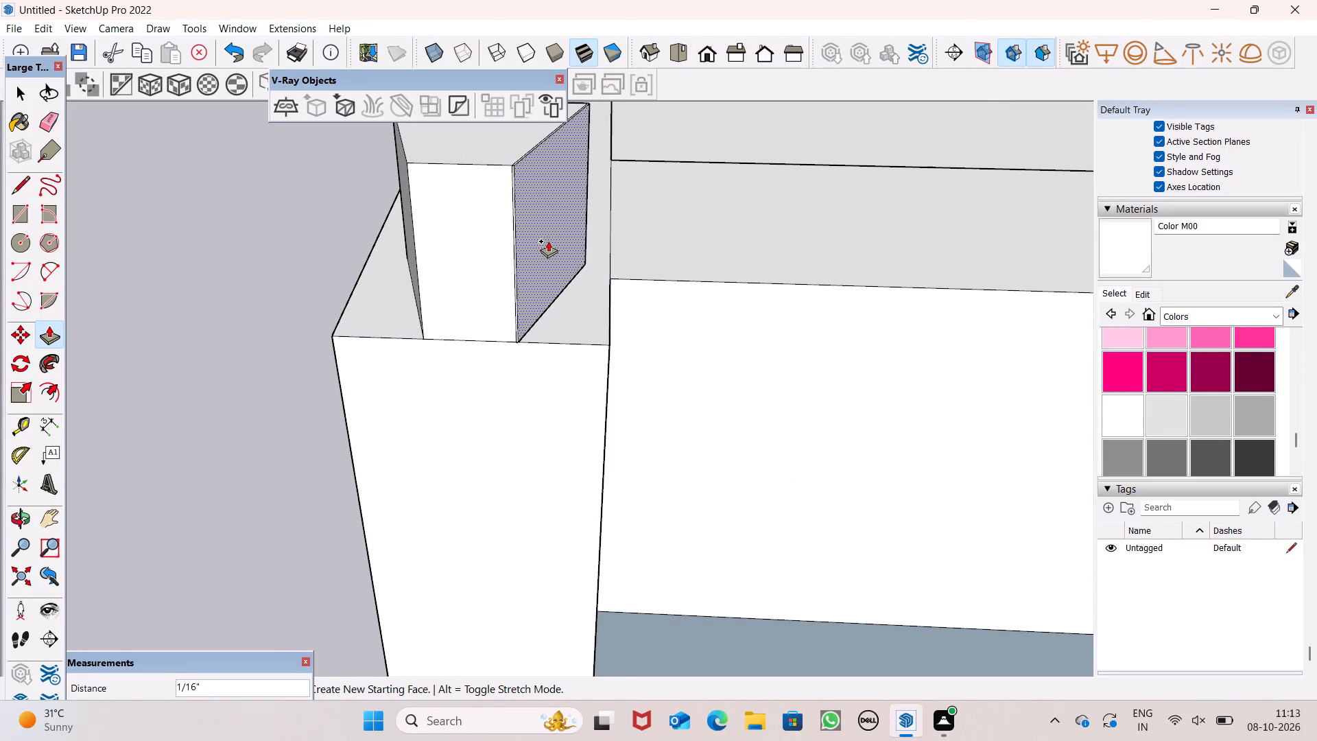
key("space")
key("ctrl+z")
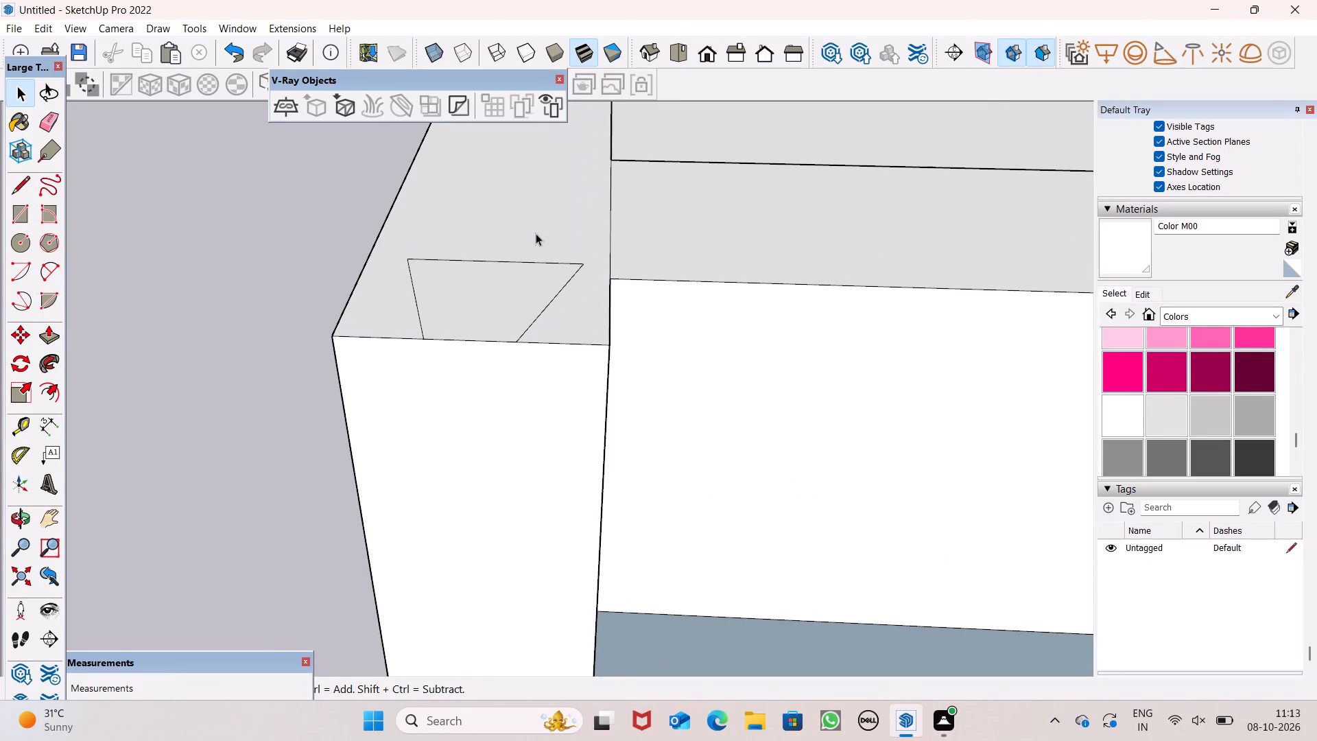
key("space")
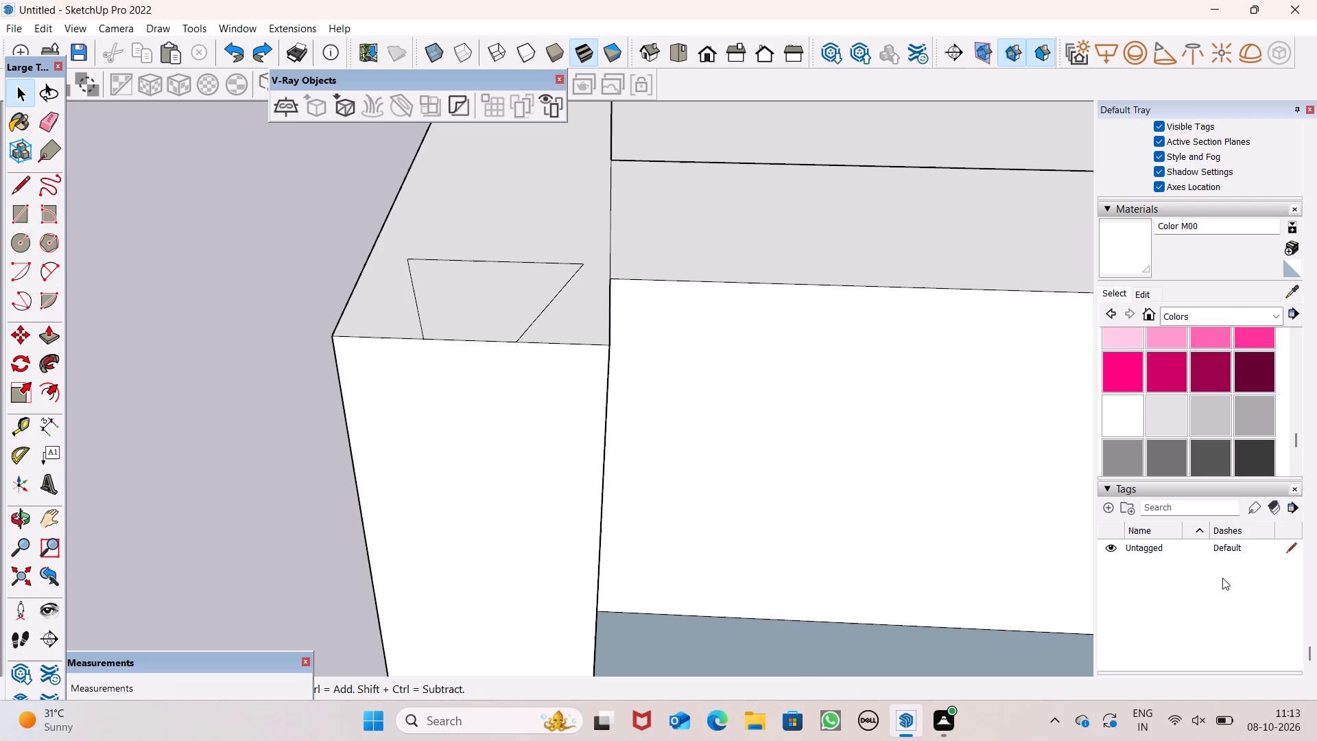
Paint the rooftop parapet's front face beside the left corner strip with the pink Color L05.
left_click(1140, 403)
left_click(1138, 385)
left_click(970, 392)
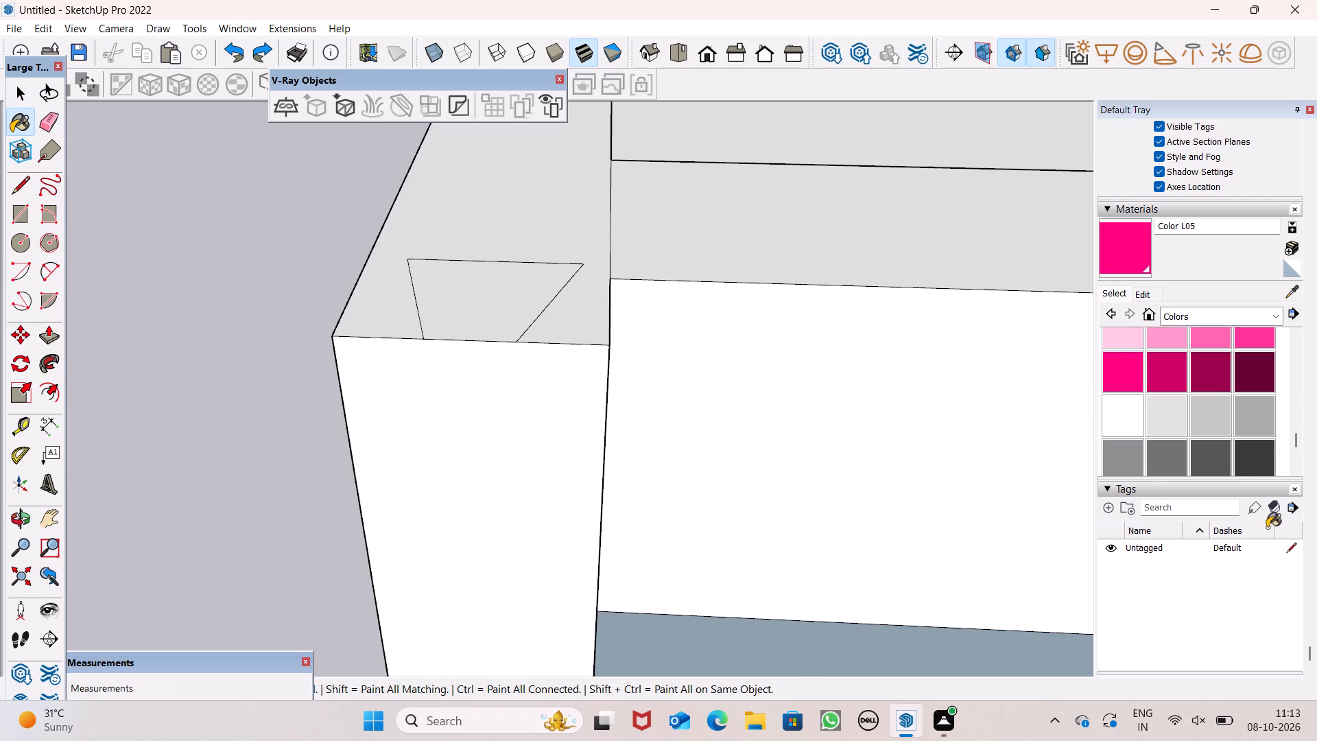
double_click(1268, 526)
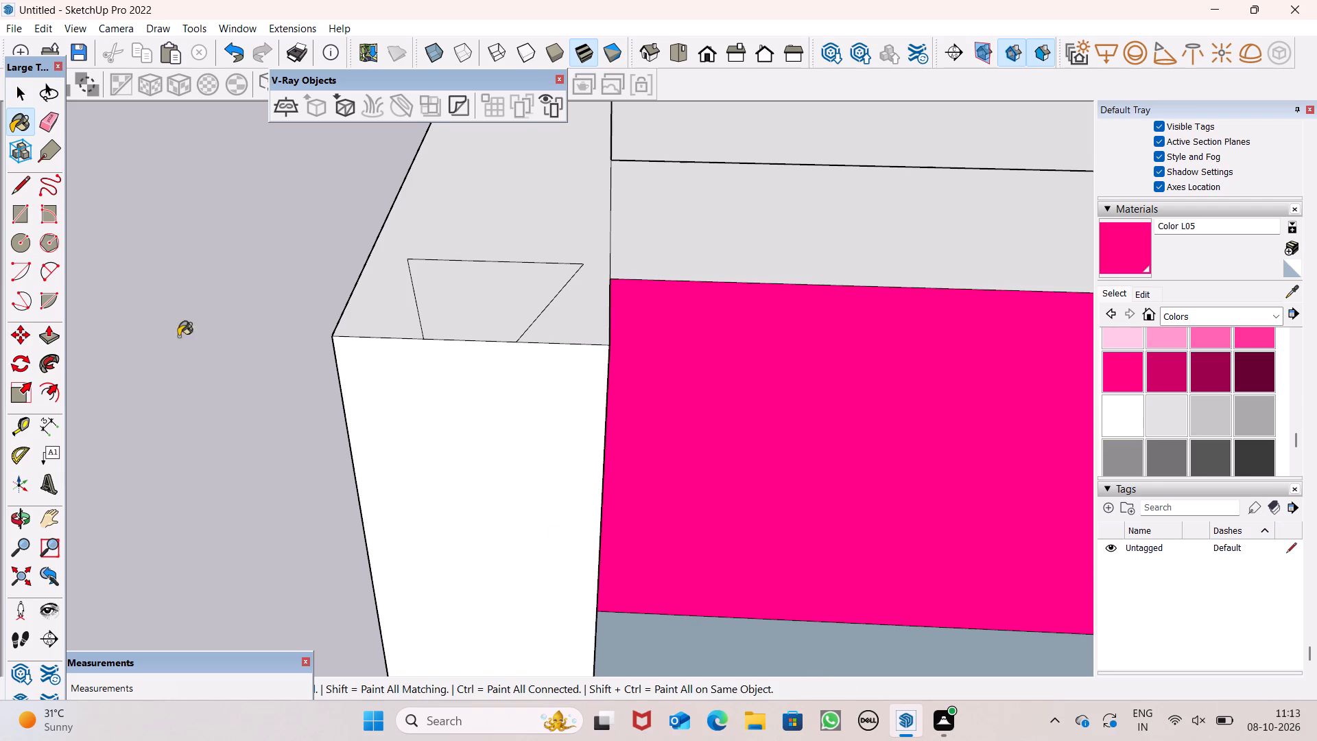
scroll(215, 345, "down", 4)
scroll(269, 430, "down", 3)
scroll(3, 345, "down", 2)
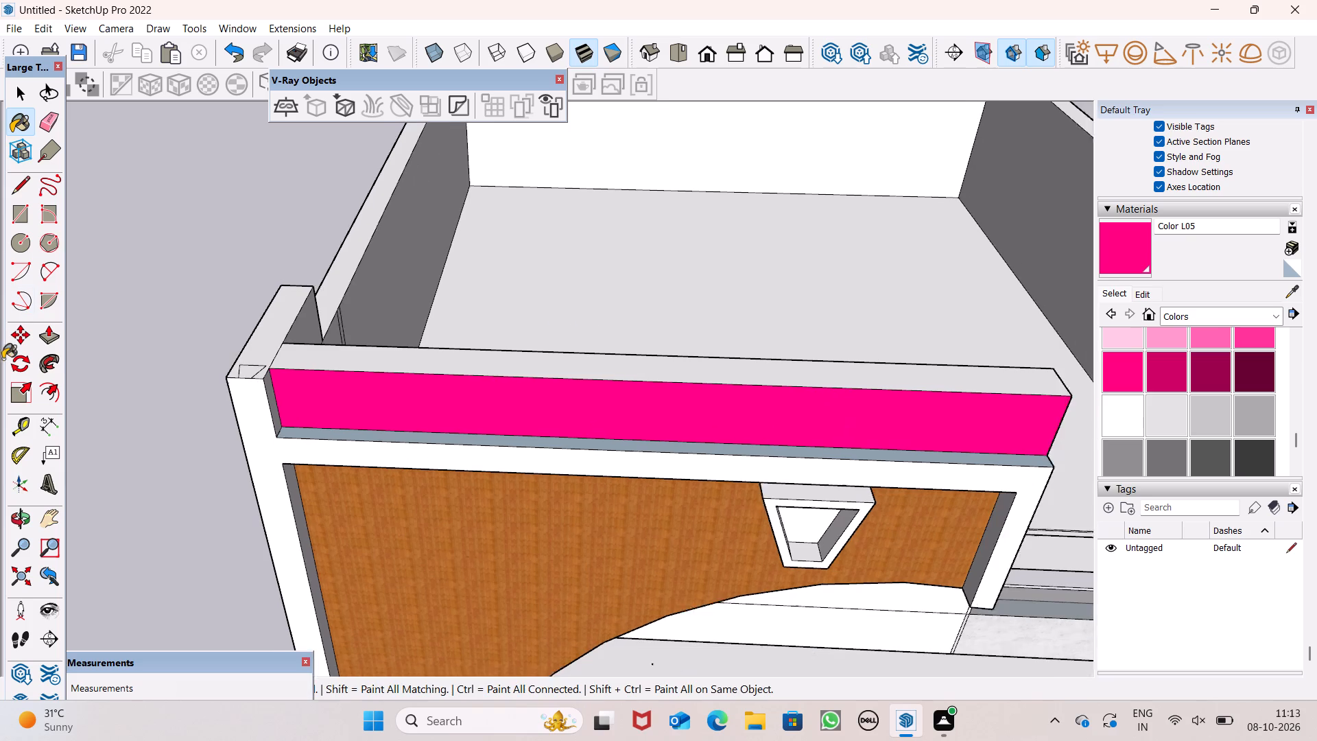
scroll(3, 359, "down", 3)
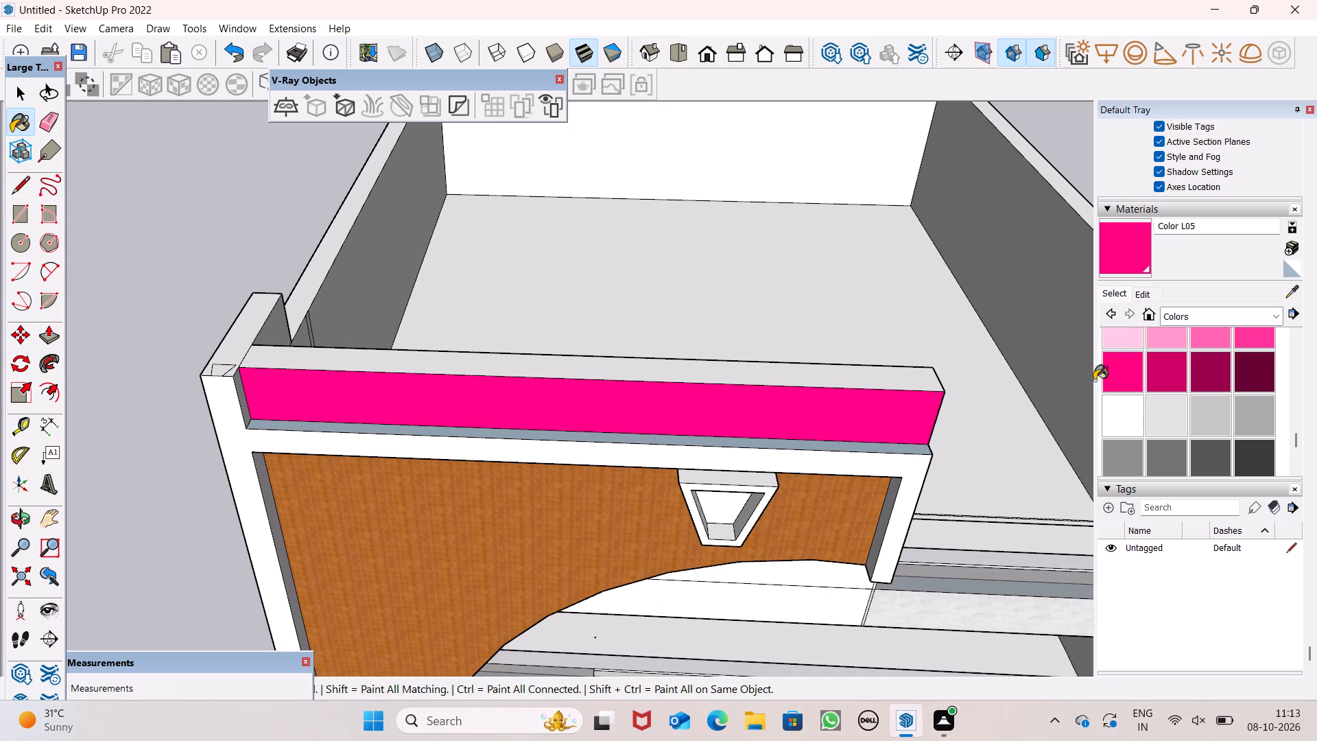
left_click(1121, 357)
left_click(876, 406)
Repaint the parapet's front face with the white Color M00.
left_click(1124, 419)
left_click(874, 409)
Erase the trapezoid's lines from the top of the left corner strip.
scroll(895, 349, "down", 7)
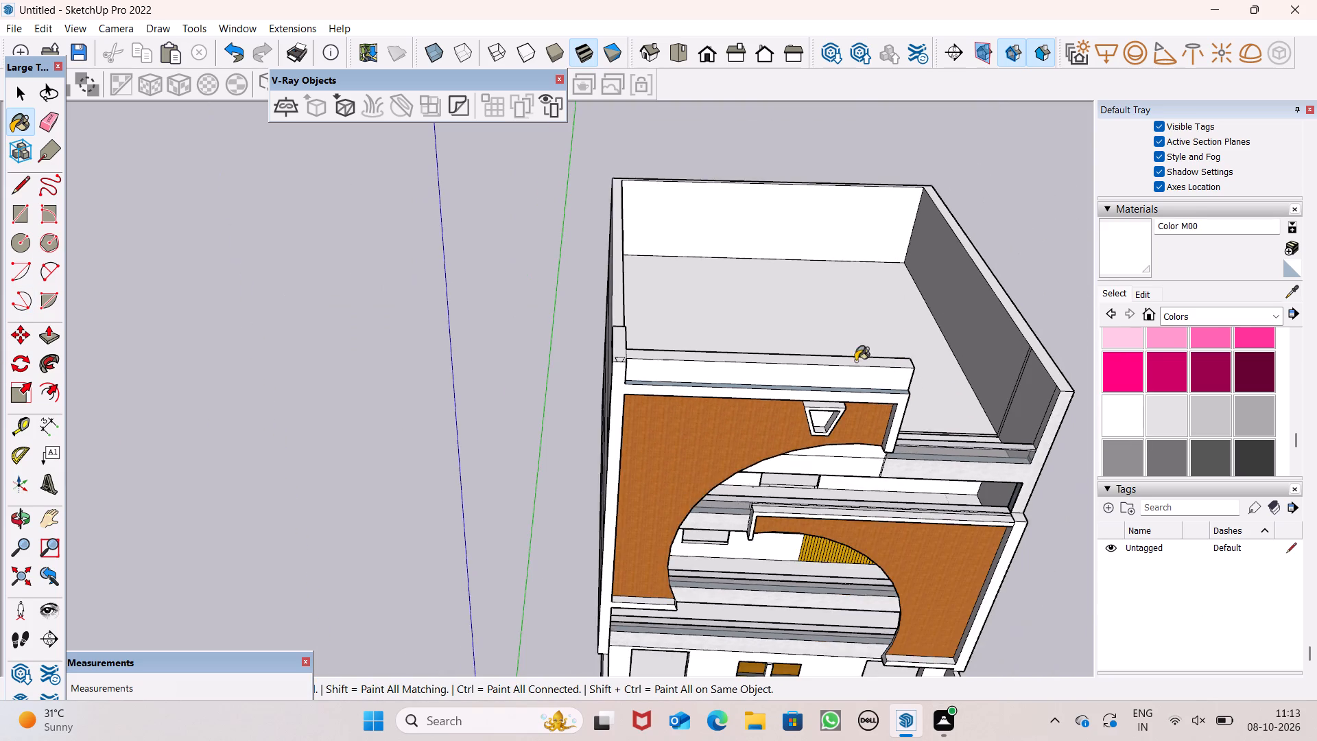
middle_click_drag(854, 370, 824, 311)
scroll(633, 290, "up", 5)
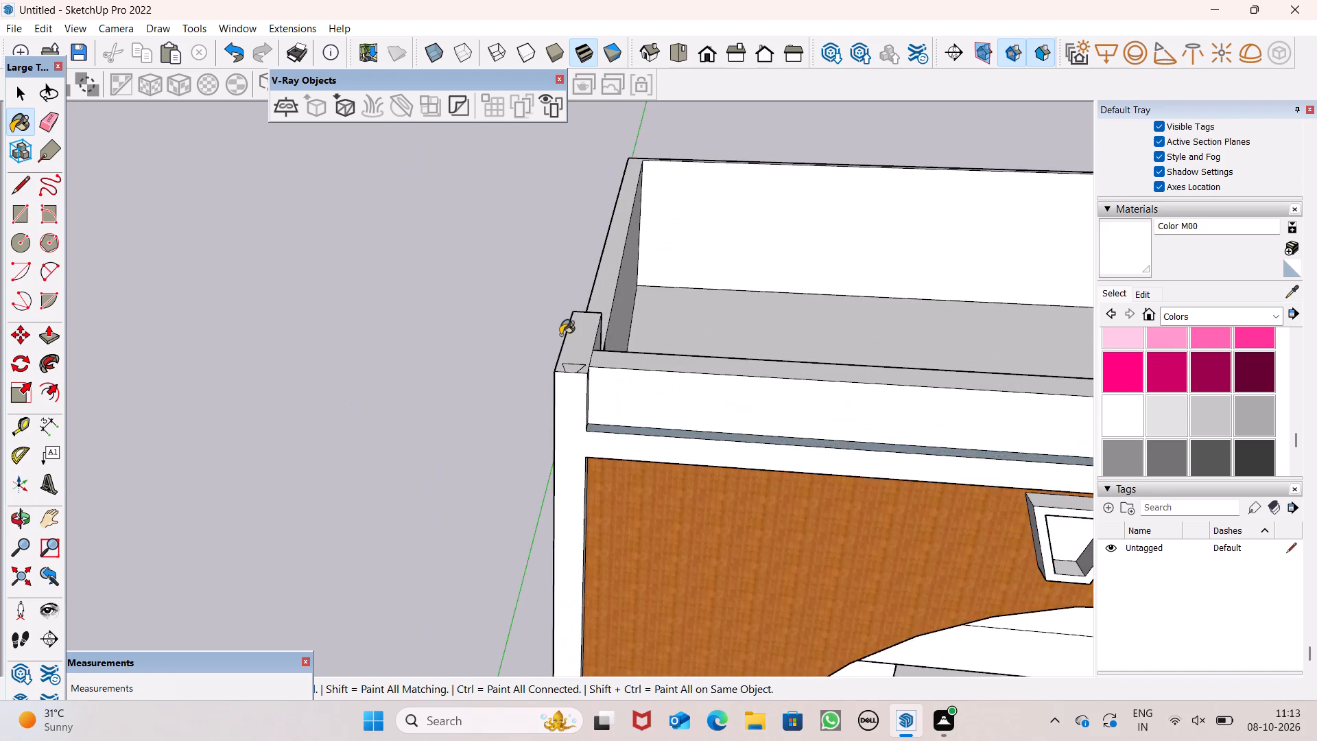
scroll(556, 336, "up", 7)
scroll(643, 421, "down", 7)
middle_click_drag(676, 489, 691, 517)
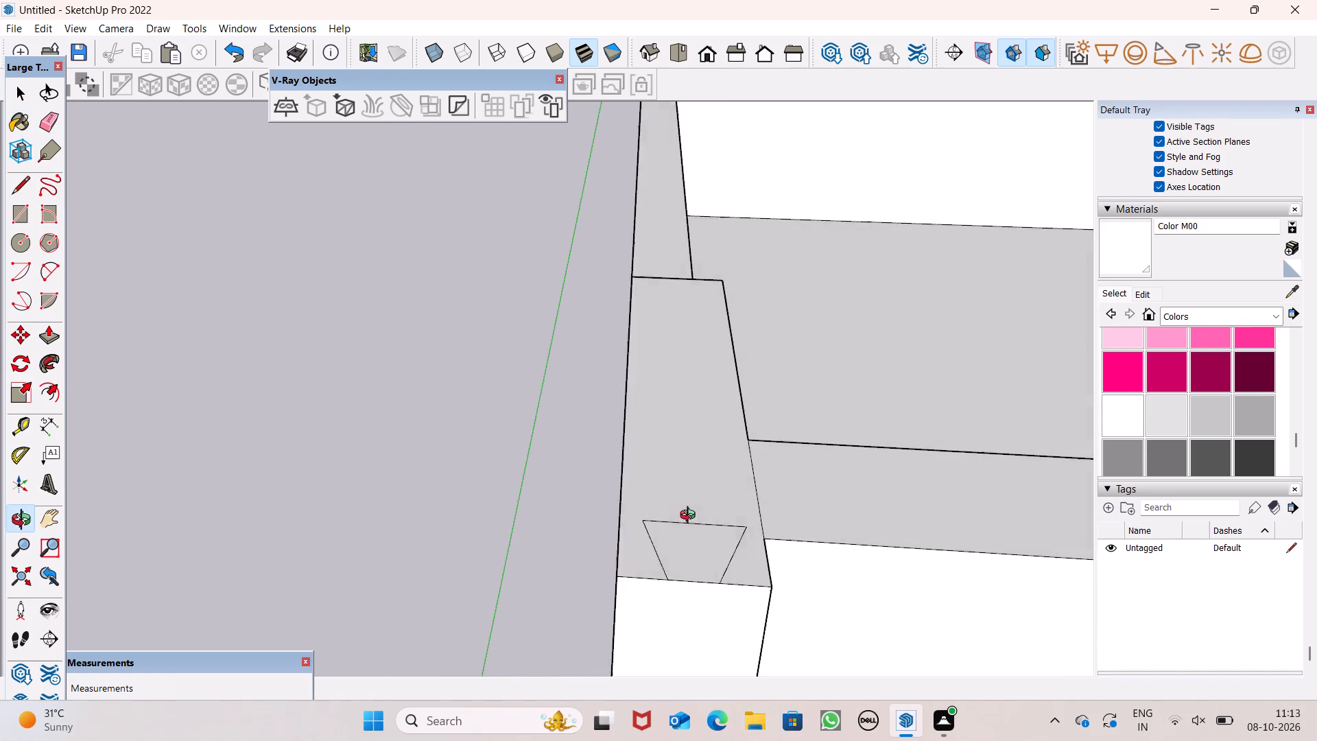
middle_click_drag(691, 517, 691, 525)
scroll(632, 526, "up", 6)
scroll(490, 528, "down", 5)
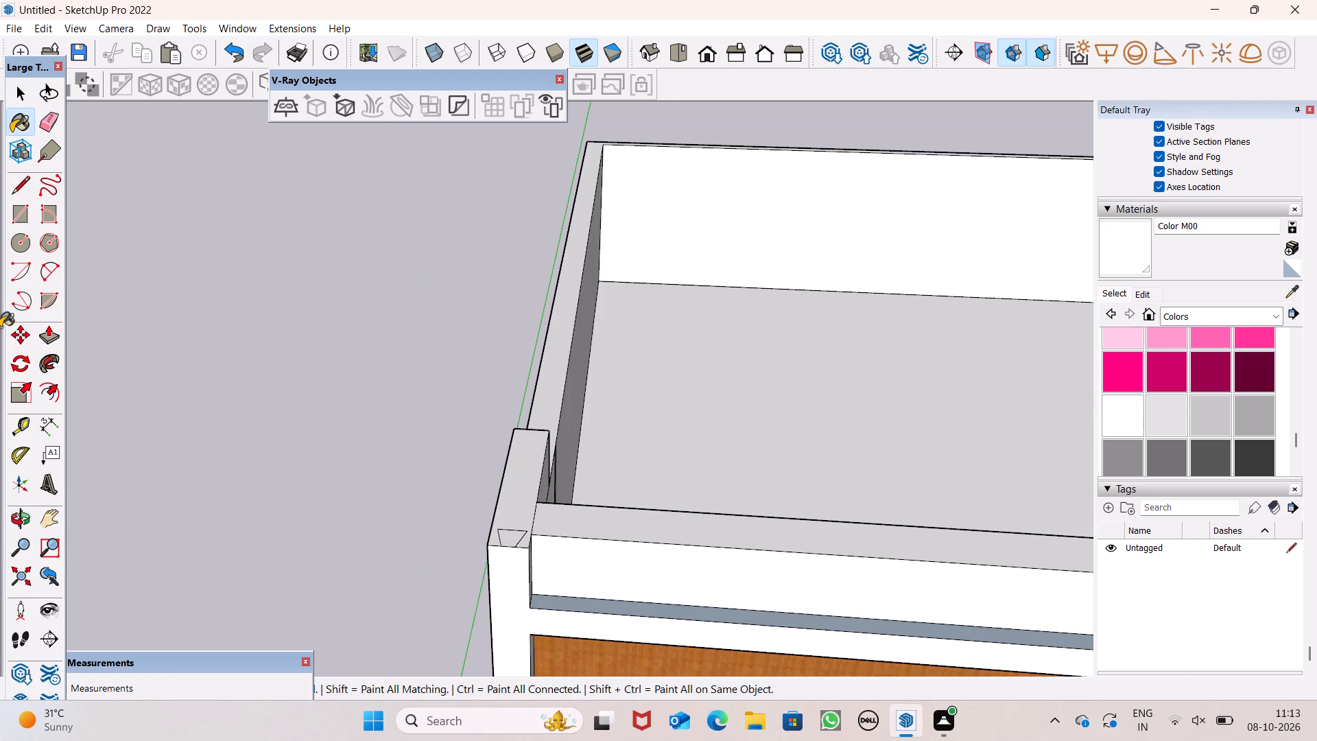
left_click(52, 130)
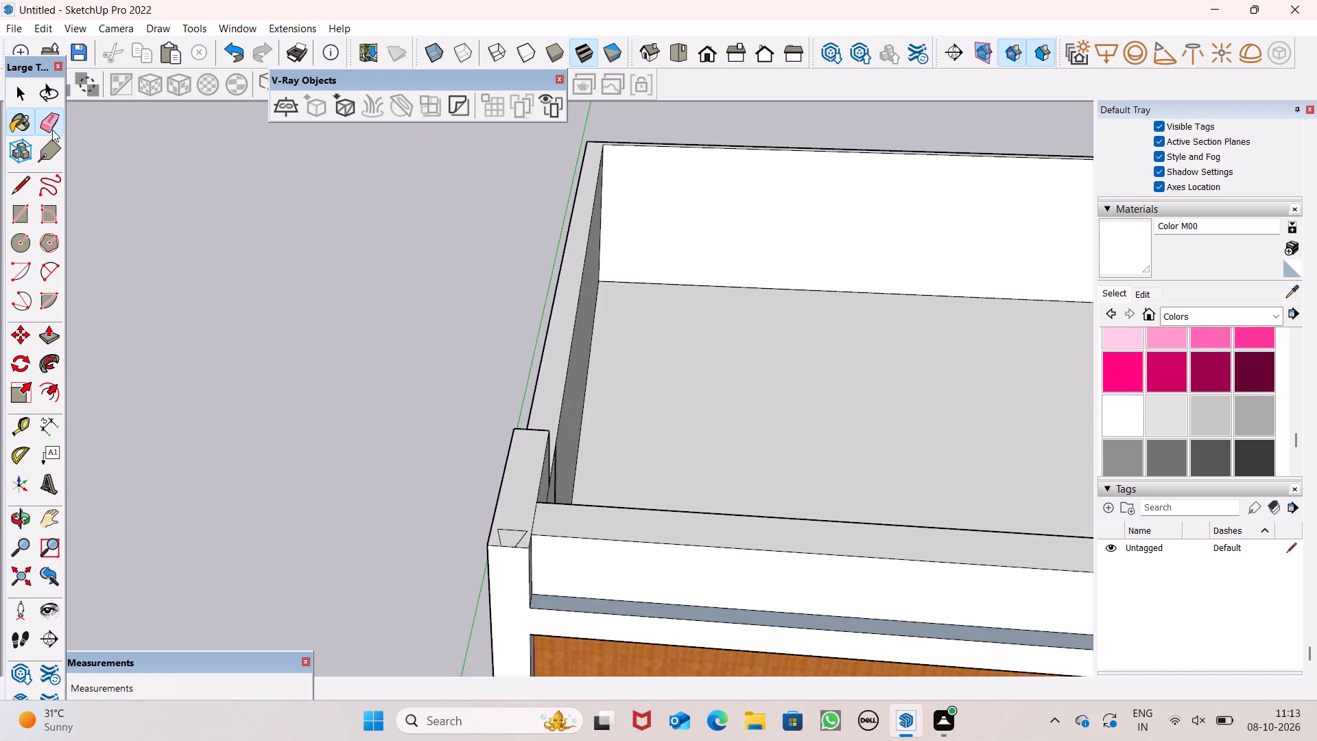
scroll(441, 403, "up", 5)
scroll(616, 430, "down", 6)
scroll(613, 482, "up", 1)
middle_click_drag(650, 557, 661, 623)
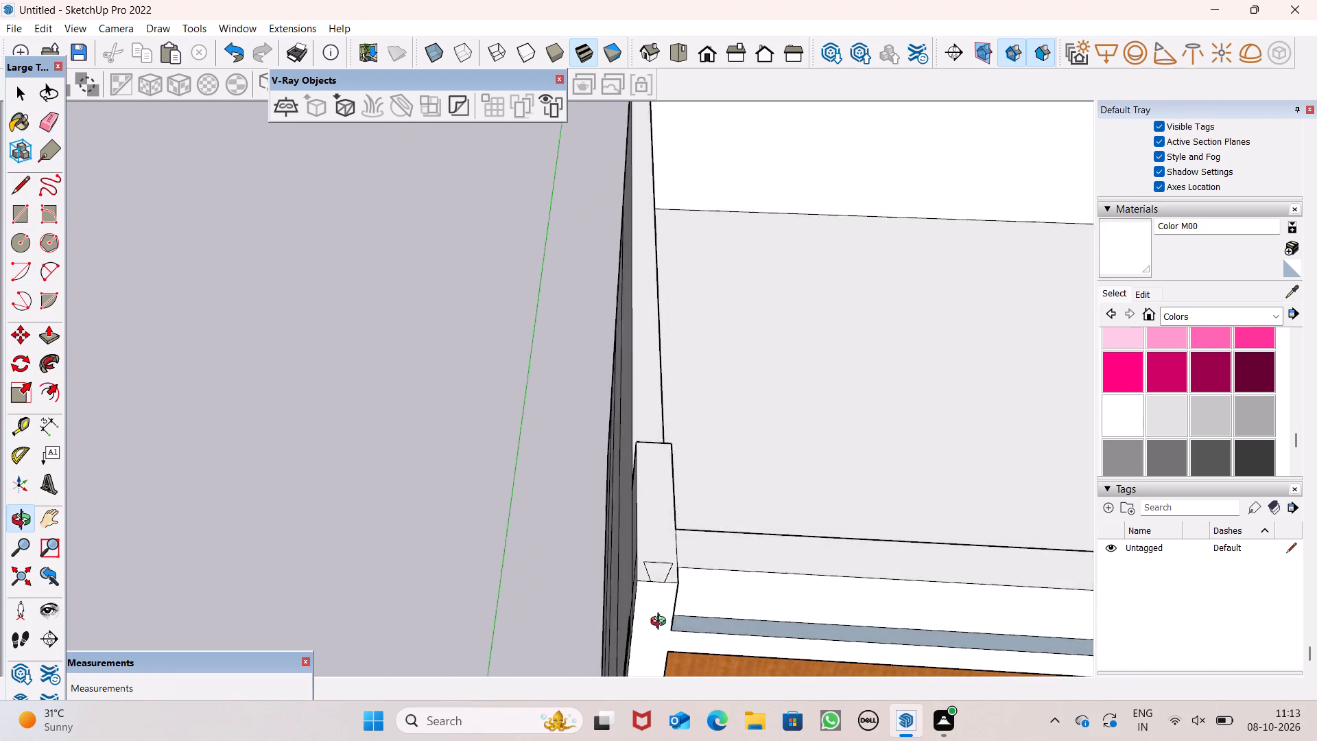
middle_click_drag(661, 623, 665, 622)
scroll(662, 624, "up", 1)
scroll(695, 593, "down", 1)
scroll(694, 593, "up", 14)
left_click_drag(642, 545, 648, 543)
left_click_drag(576, 542, 581, 503)
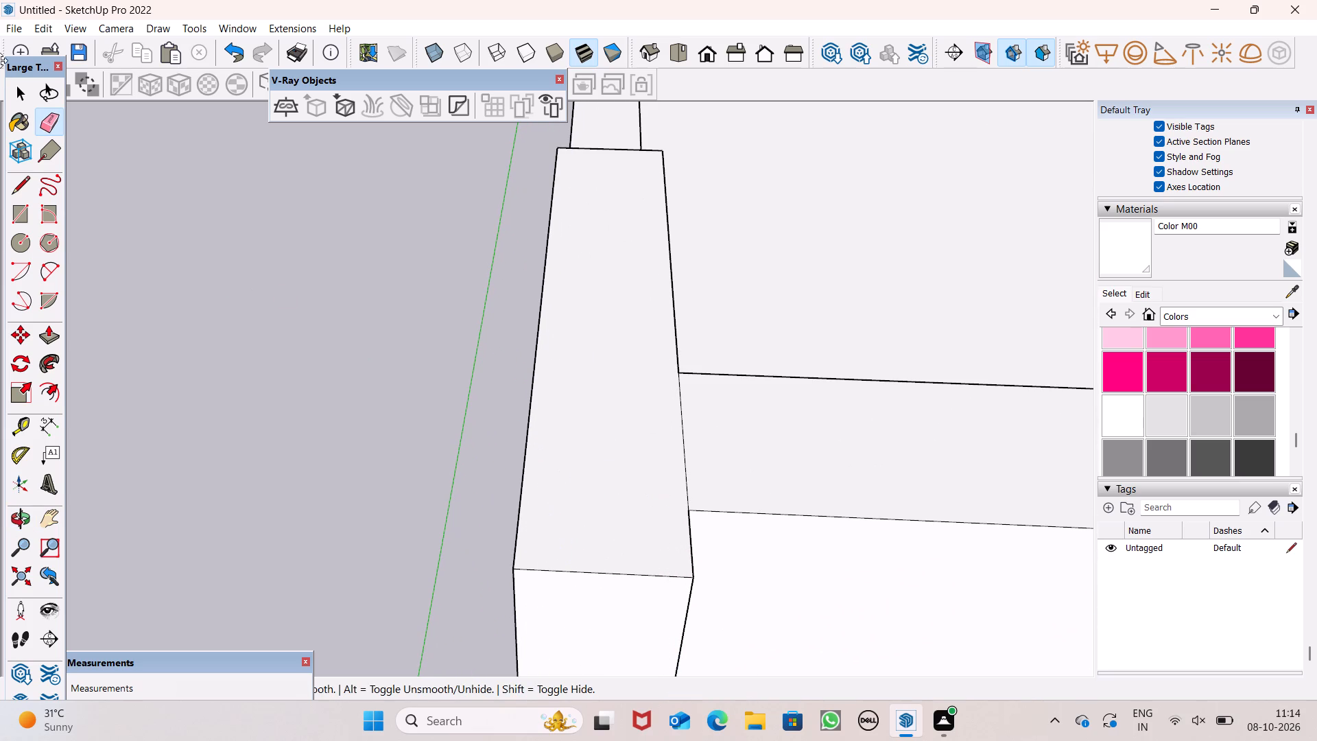
Draw a full-width trapezoid on top of the left corner strip, about 1' 6" wide at the back, with 11" sides tapering to the front edge.
left_click(14, 183)
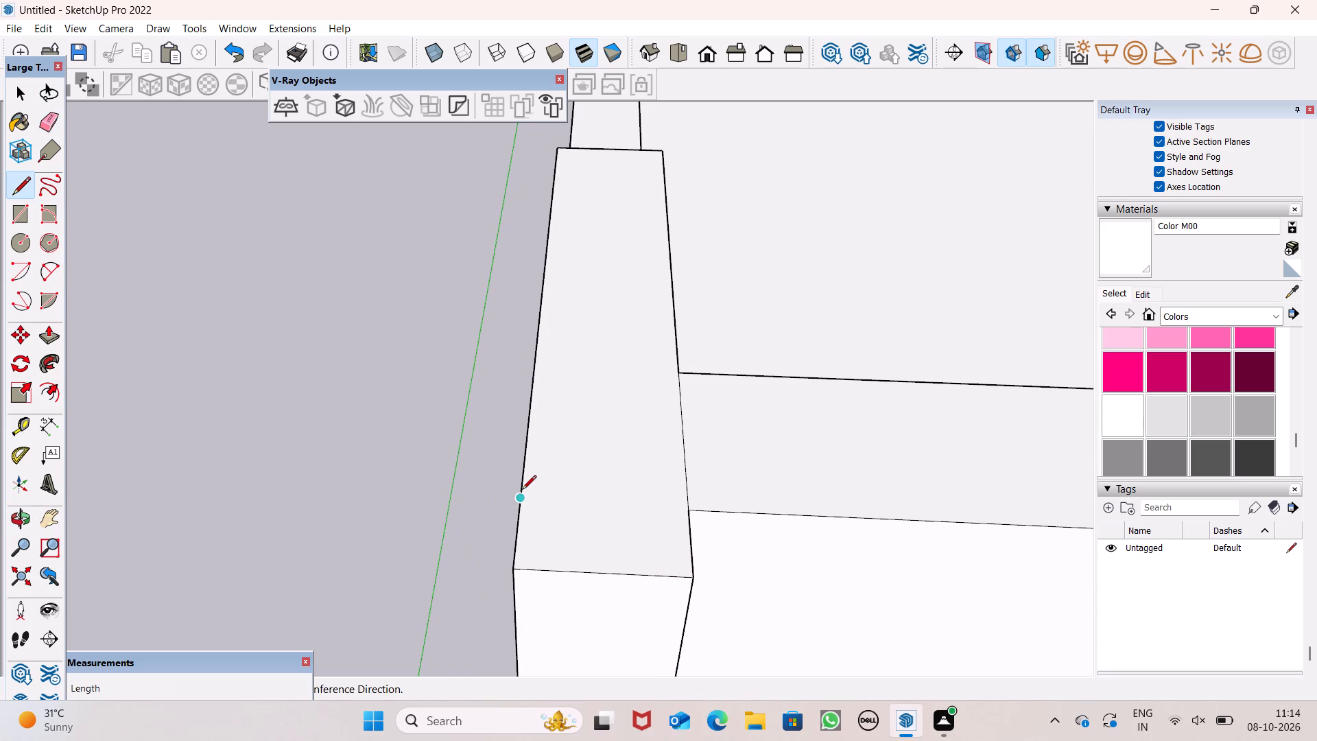
left_click_drag(519, 489, 553, 489)
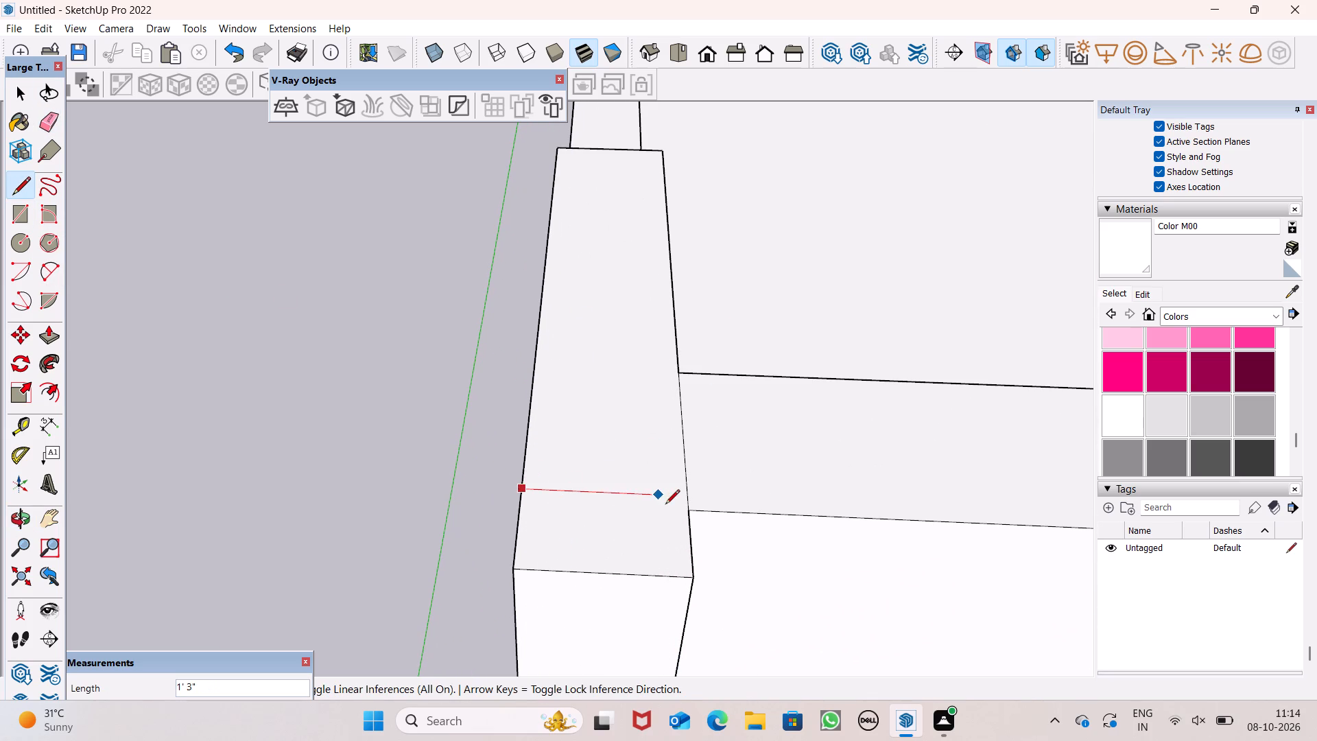
left_click(689, 494)
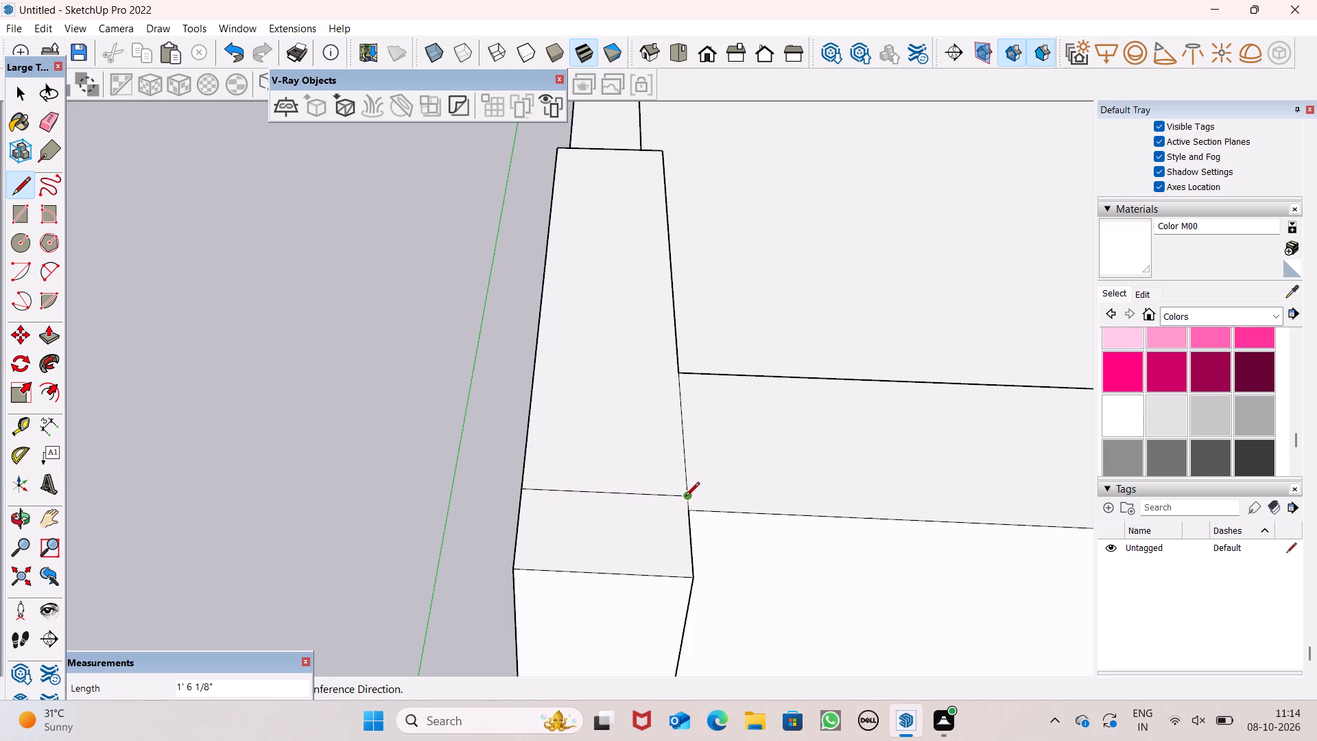
left_click(662, 576)
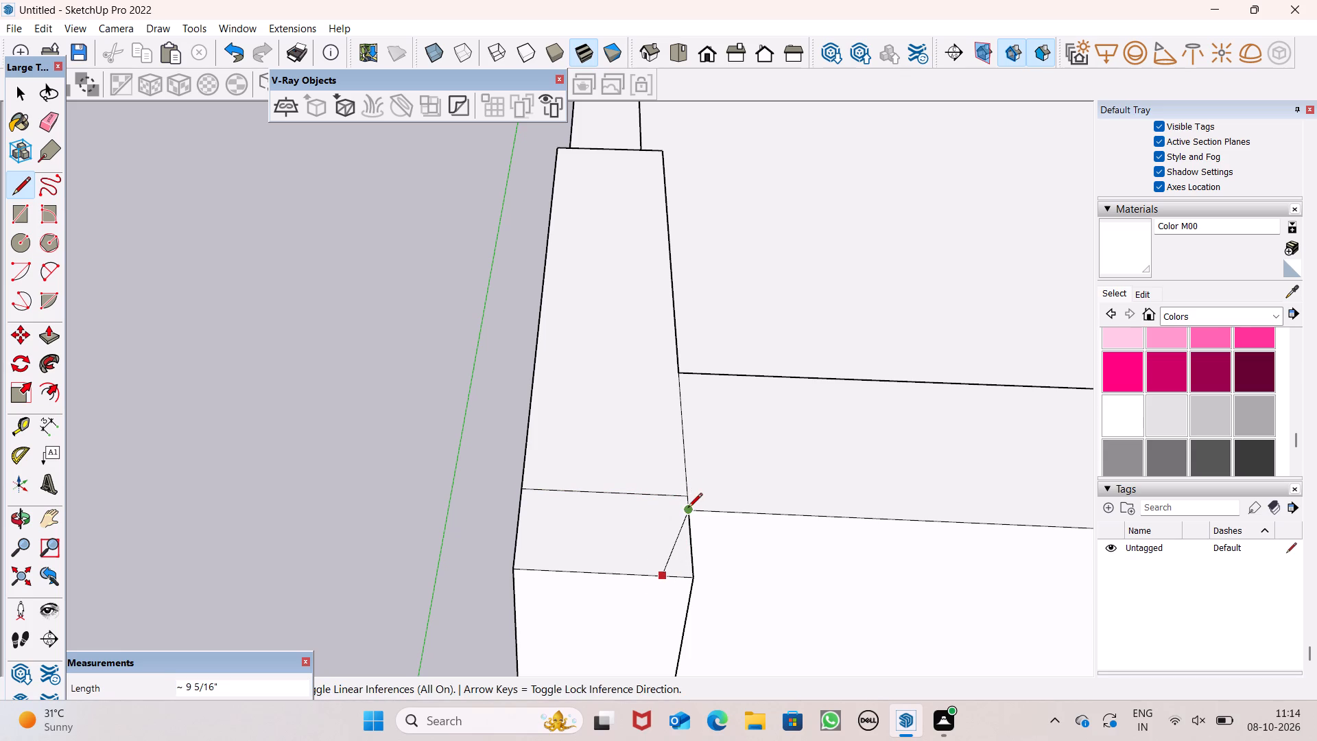
scroll(688, 504, "up", 8)
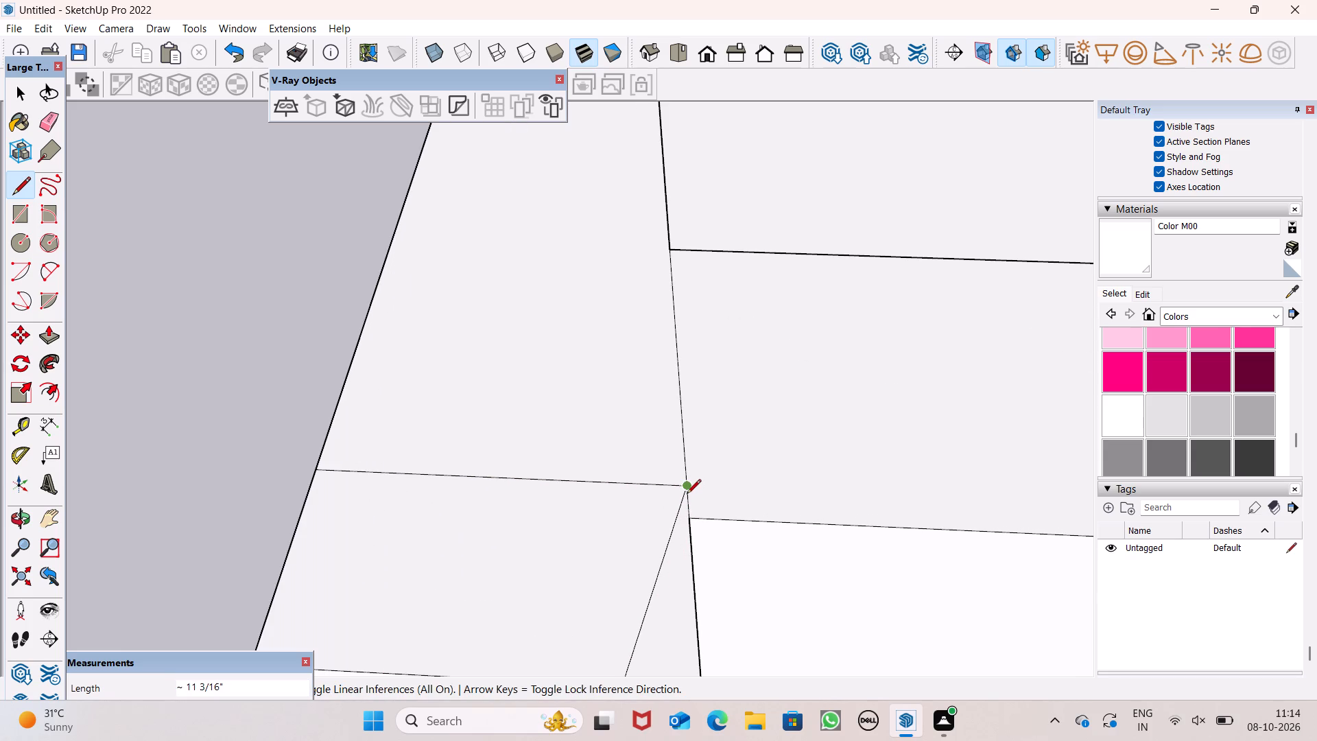
left_click(687, 495)
scroll(716, 467, "down", 2)
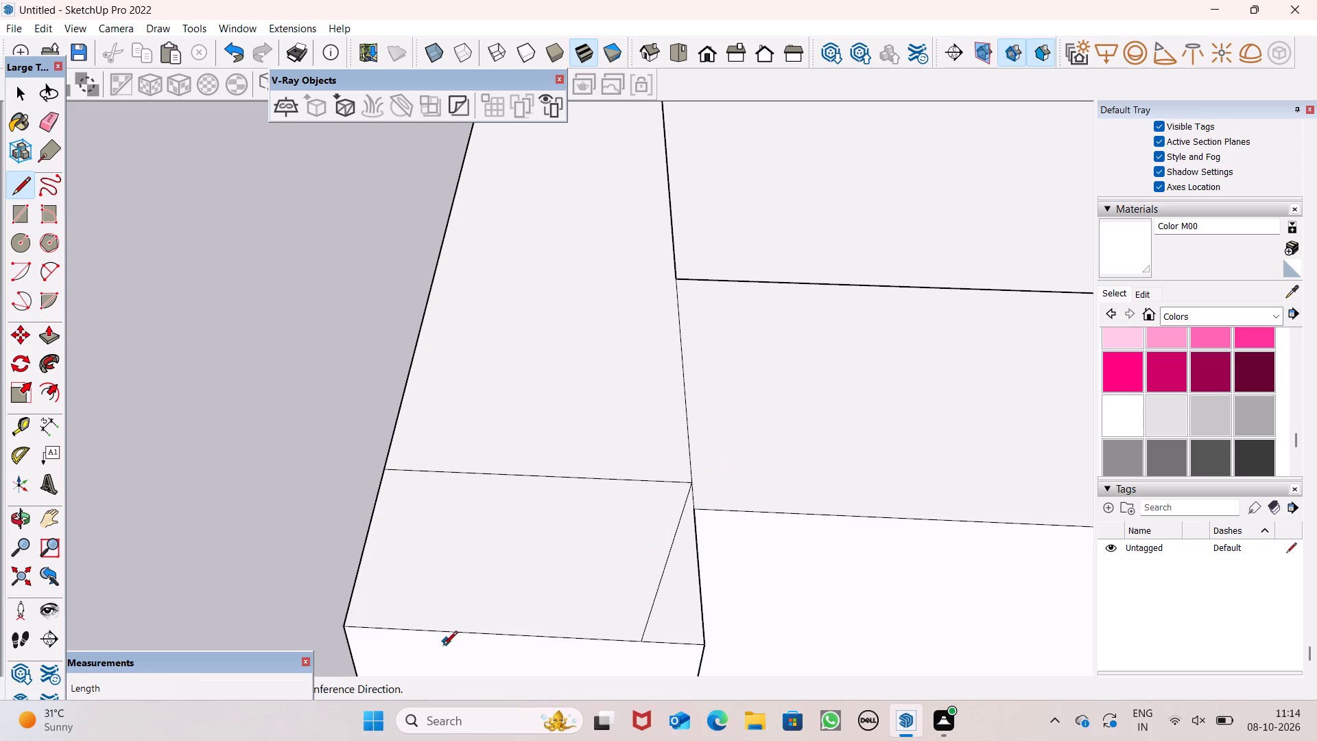
left_click(383, 473)
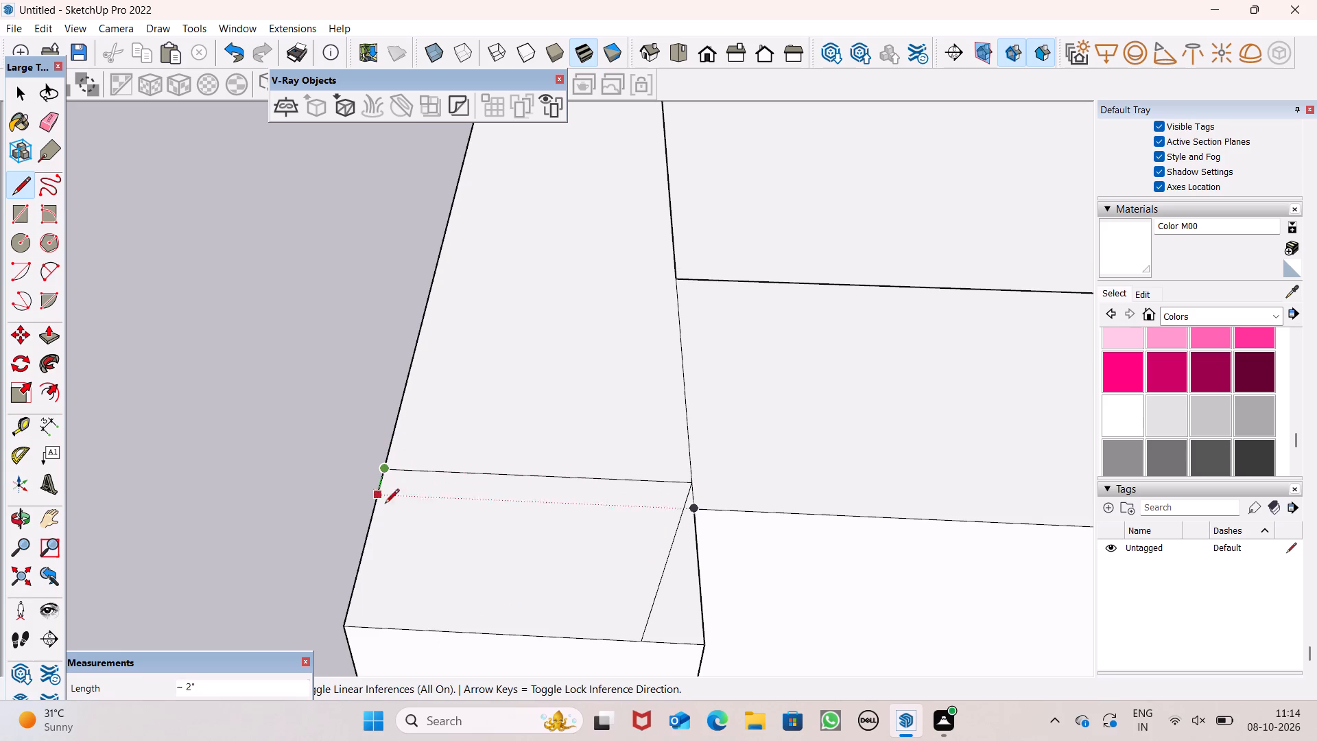
left_click(406, 625)
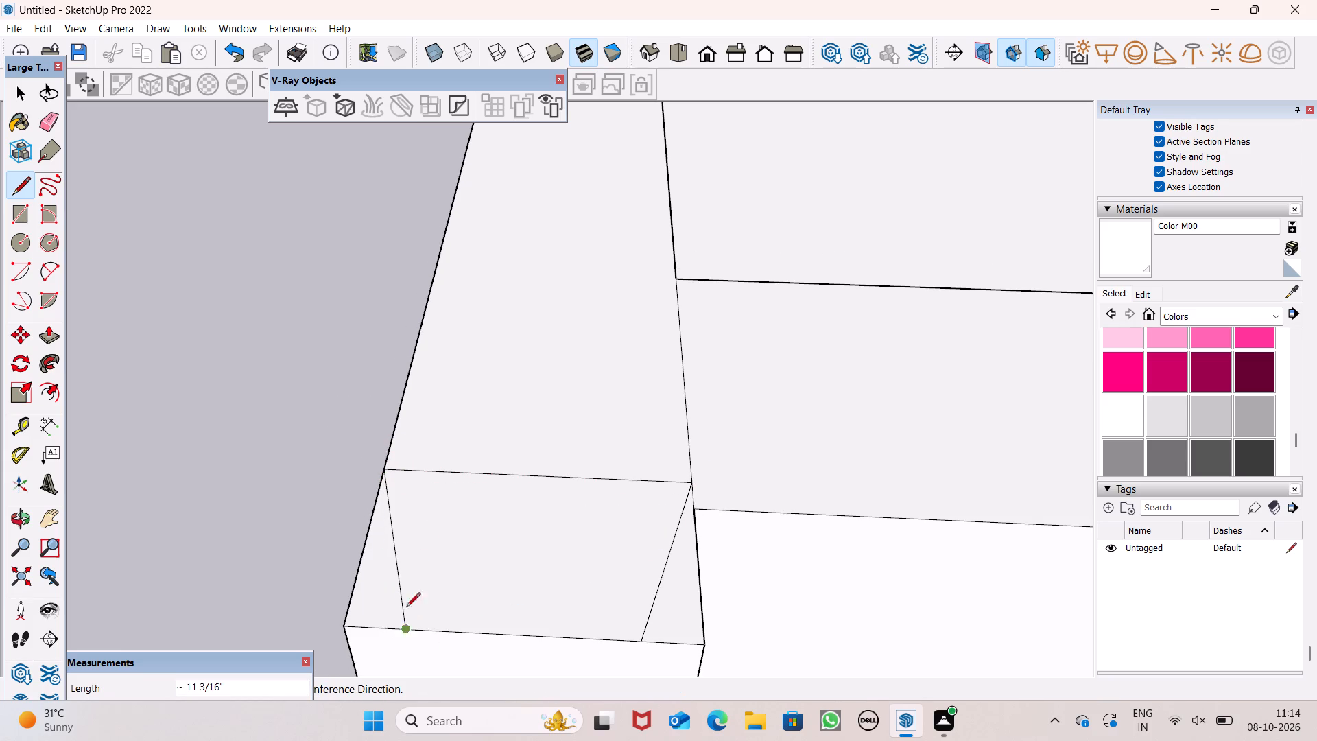
Extrude the full-width trapezoid on the left corner strip upward by 1'.
scroll(465, 422, "down", 13)
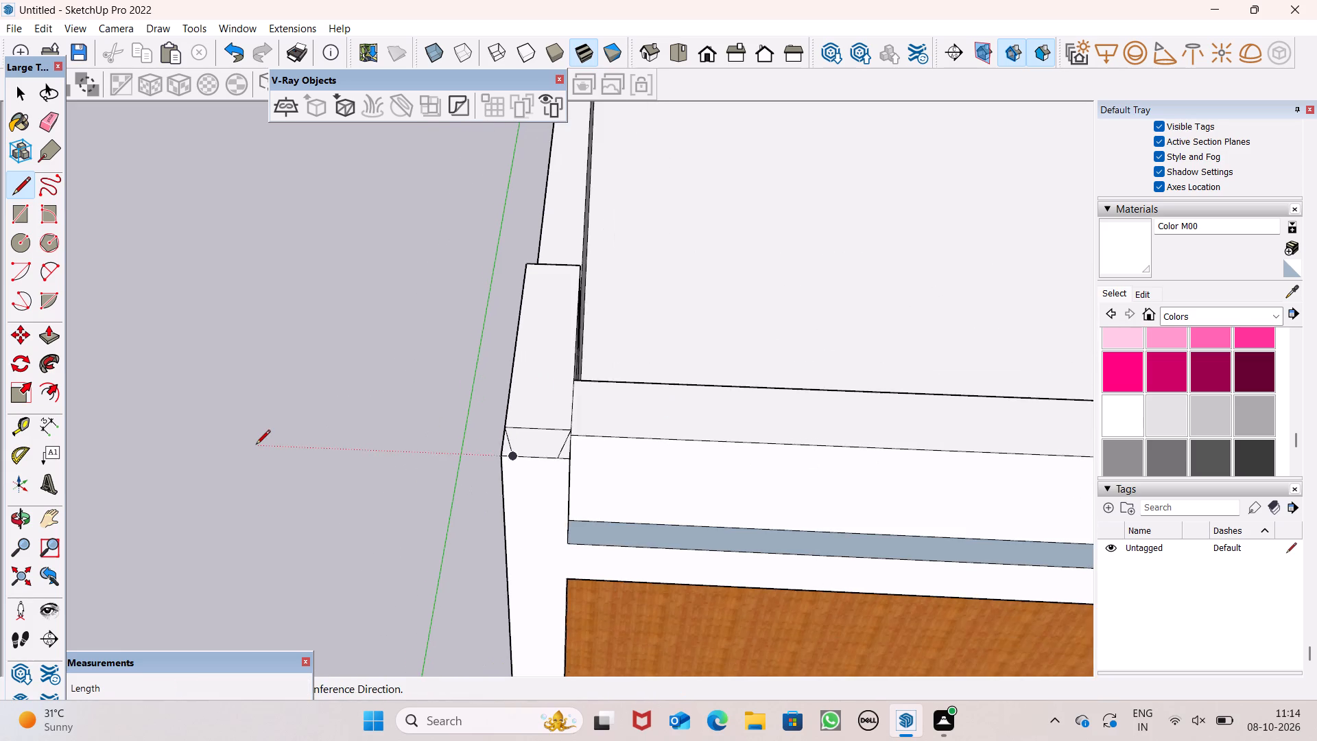
scroll(256, 445, "down", 3)
left_click(44, 325)
scroll(515, 411, "down", 2)
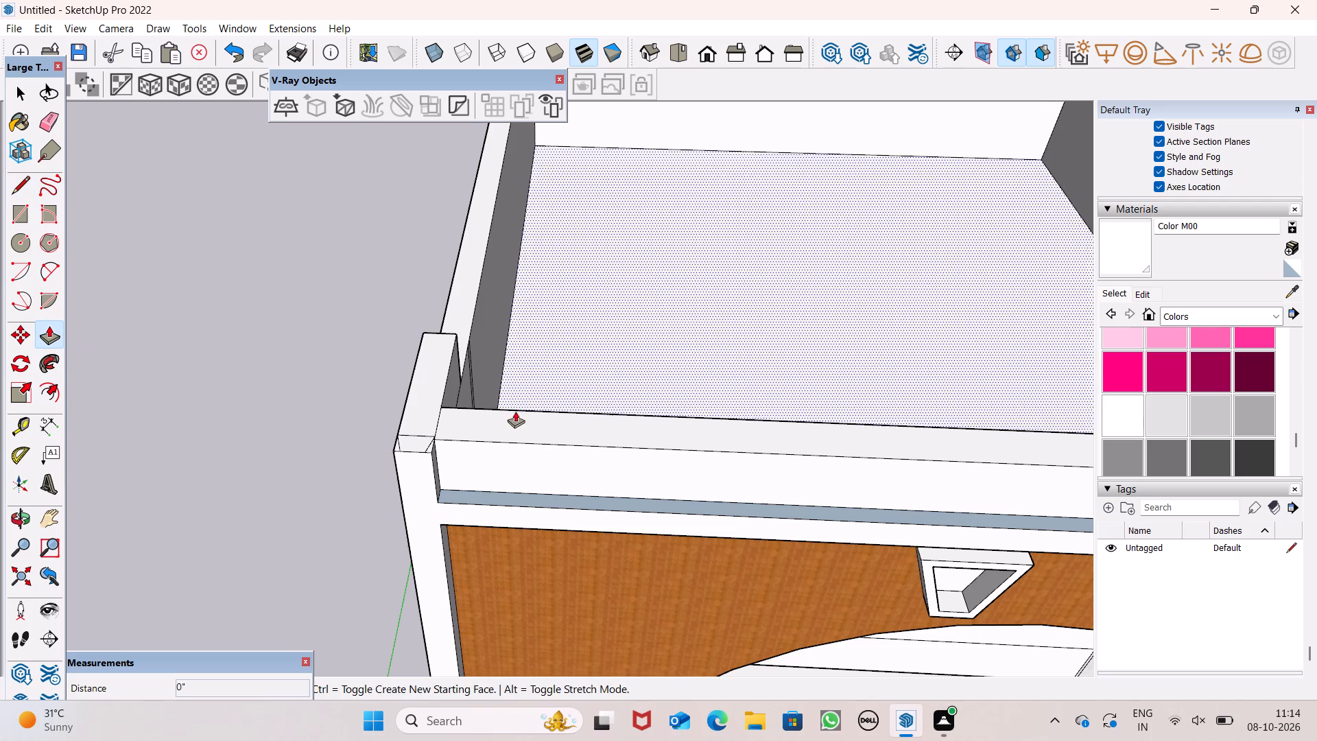
scroll(515, 411, "down", 1)
scroll(462, 410, "up", 9)
scroll(447, 436, "down", 1)
left_click_drag(443, 443, 440, 423)
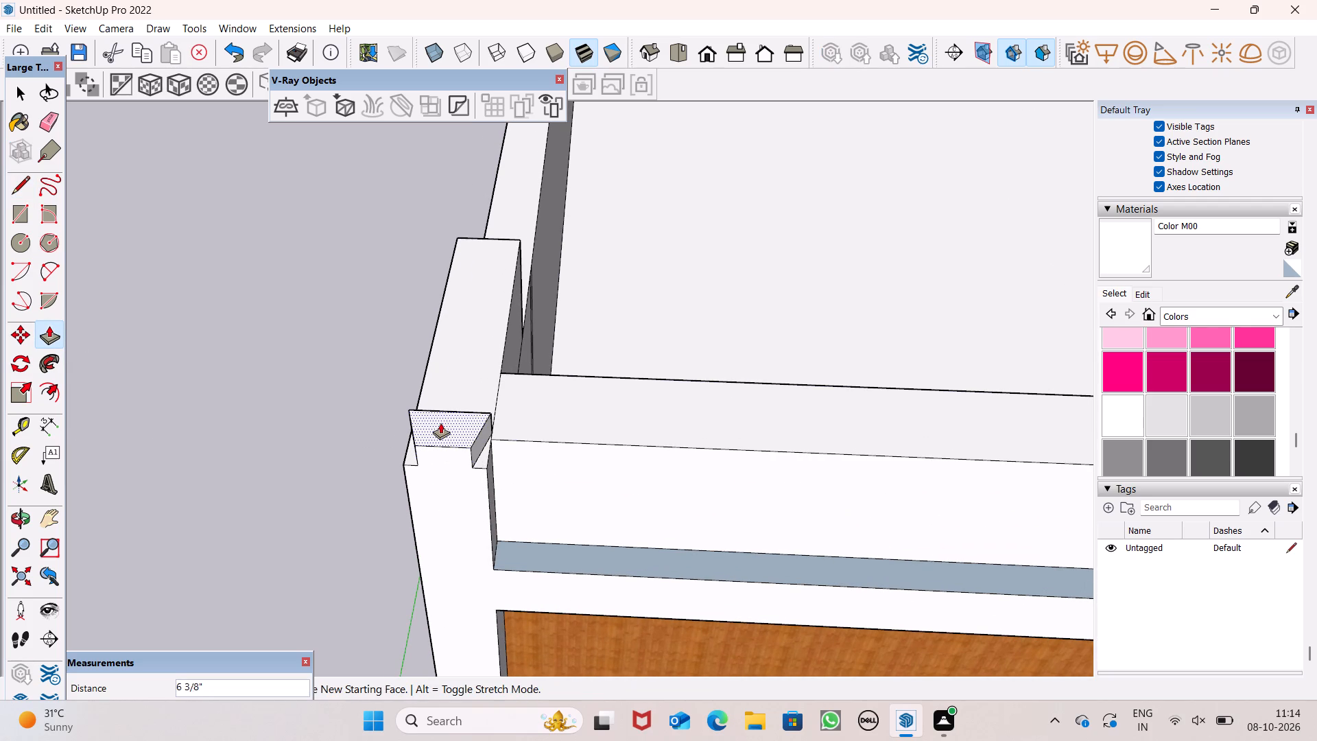
left_click_drag(440, 423, 427, 397)
type("1'")
left_click_drag(427, 397, 427, 396)
key("Return")
Inspect the tapered block on the left corner strip from the front, the side and above.
scroll(438, 402, "down", 1)
middle_click_drag(561, 466, 570, 438)
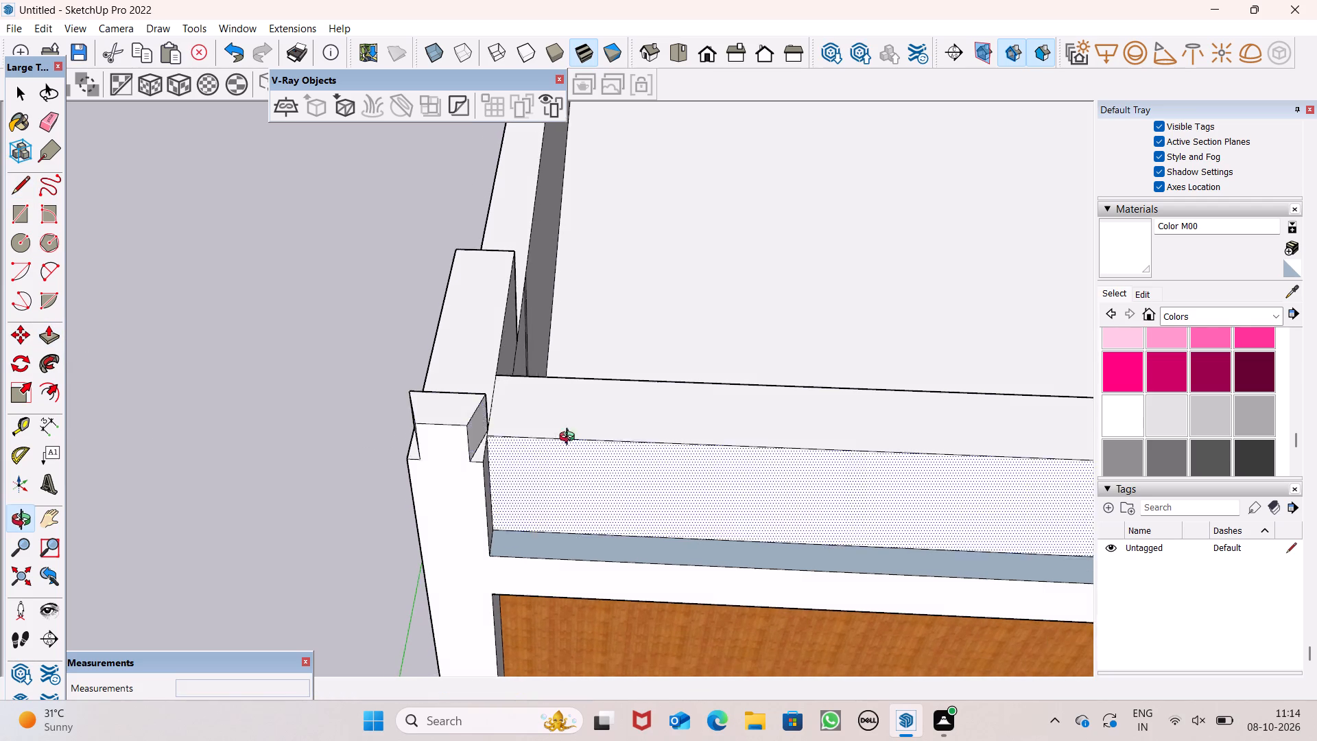
middle_click_drag(570, 438, 691, 231)
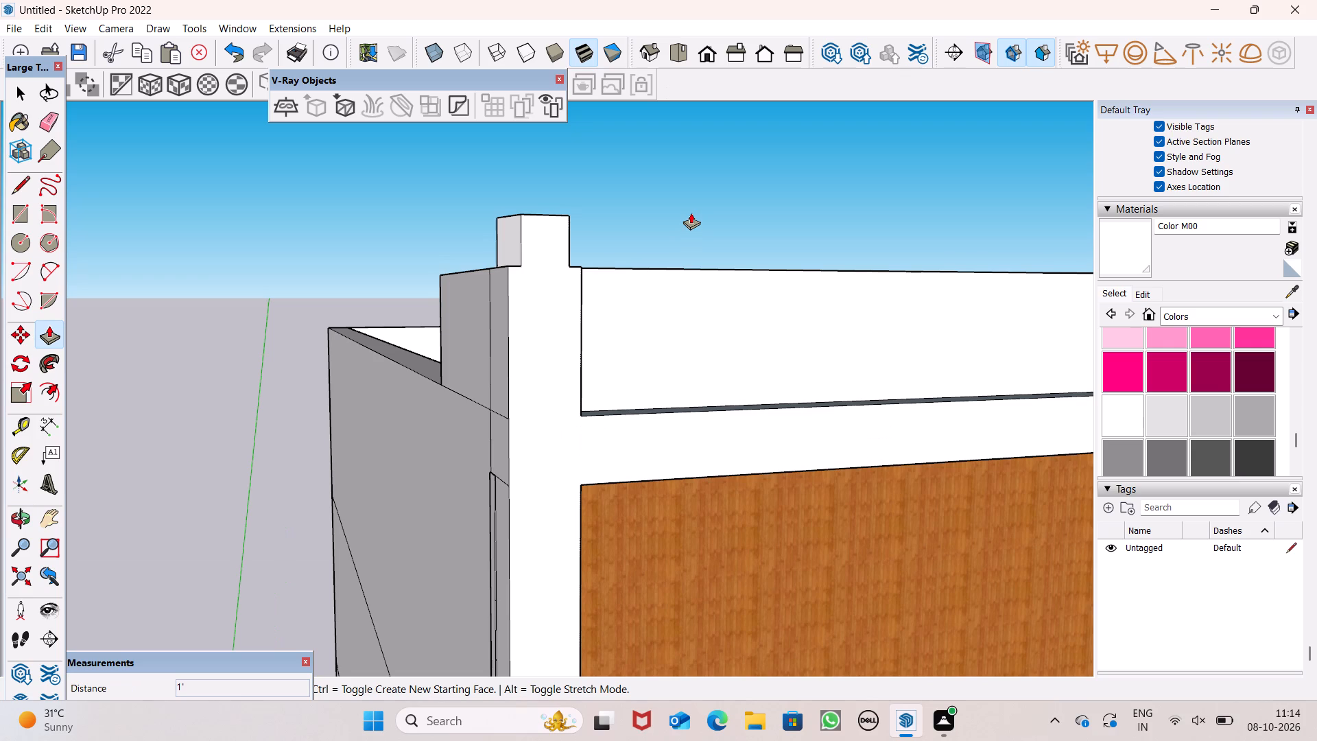
scroll(643, 198, "up", 1)
scroll(525, 200, "up", 3)
scroll(502, 222, "down", 1)
scroll(502, 222, "up", 1)
scroll(502, 222, "down", 1)
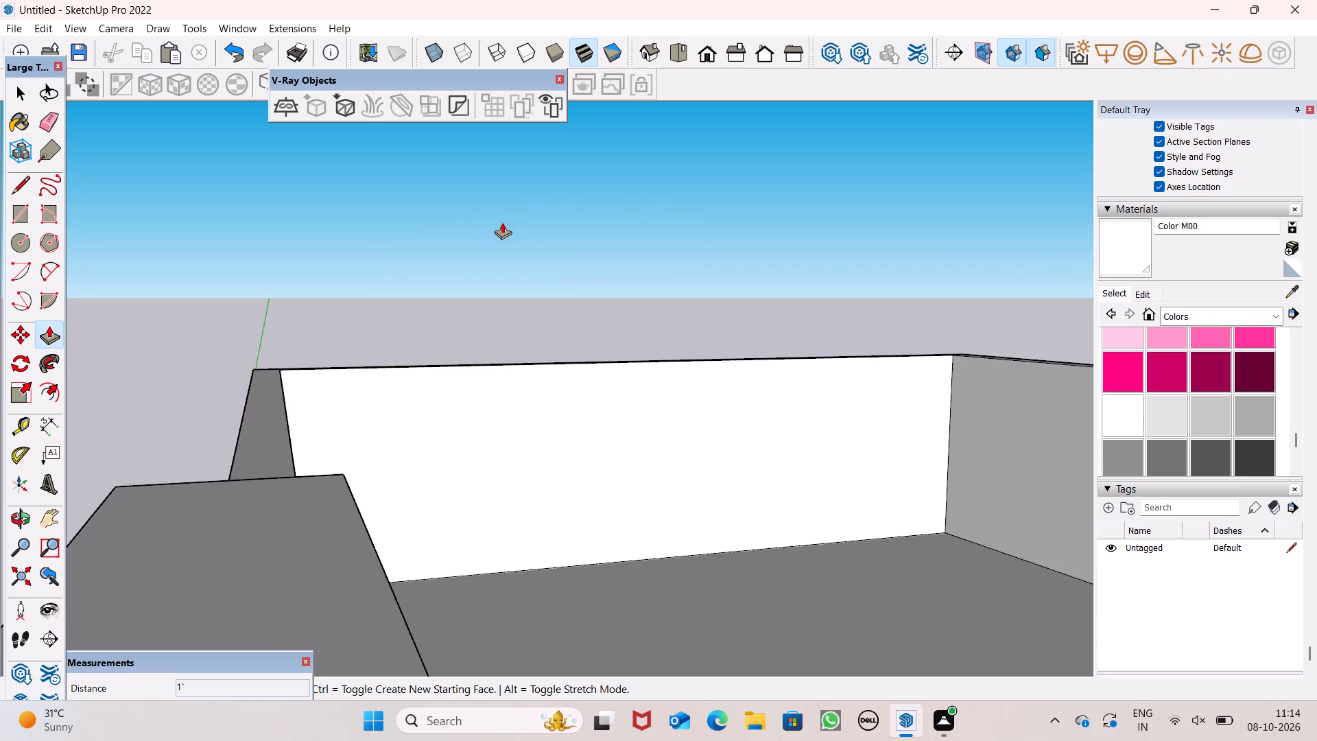
scroll(501, 227, "down", 3)
middle_click_drag(576, 305, 523, 462)
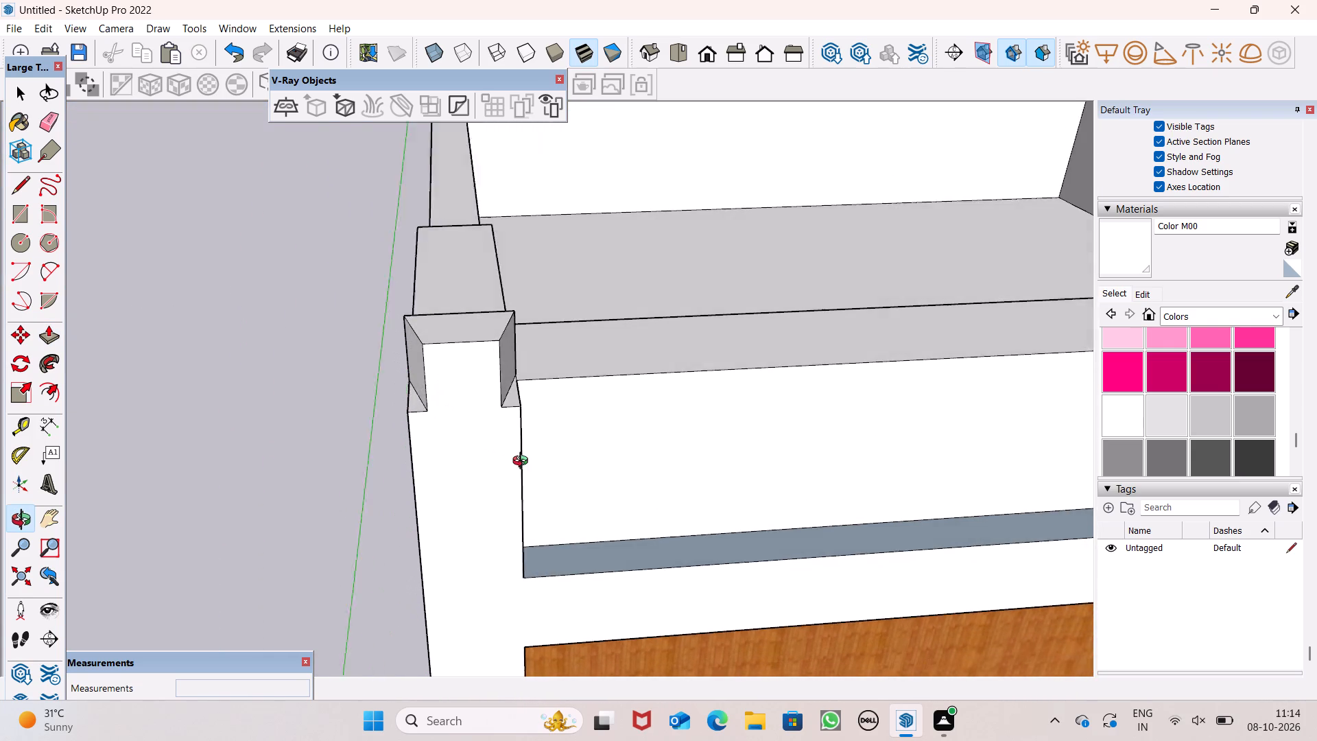
middle_click_drag(523, 462, 529, 455)
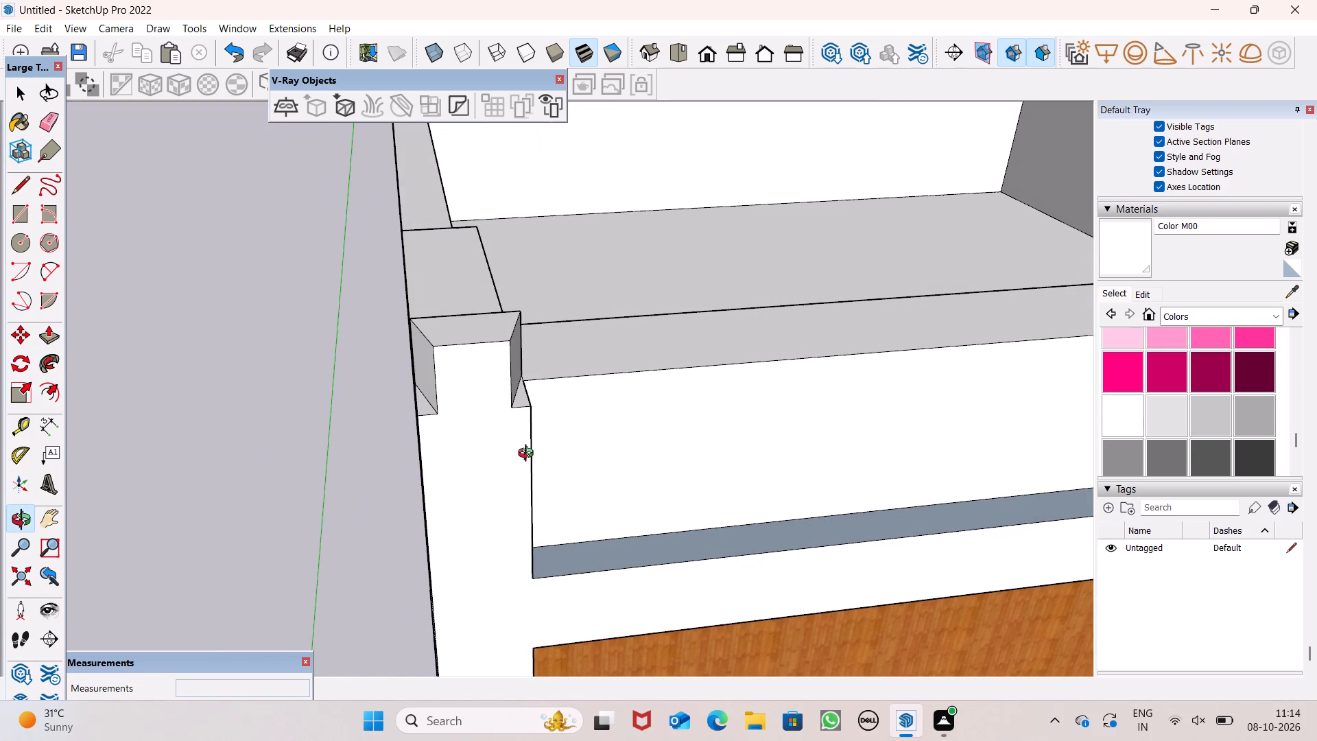
middle_click_drag(529, 455, 529, 454)
scroll(486, 344, "up", 3)
scroll(478, 313, "down", 1)
scroll(478, 319, "up", 1)
scroll(478, 322, "down", 1)
middle_click_drag(501, 357, 493, 493)
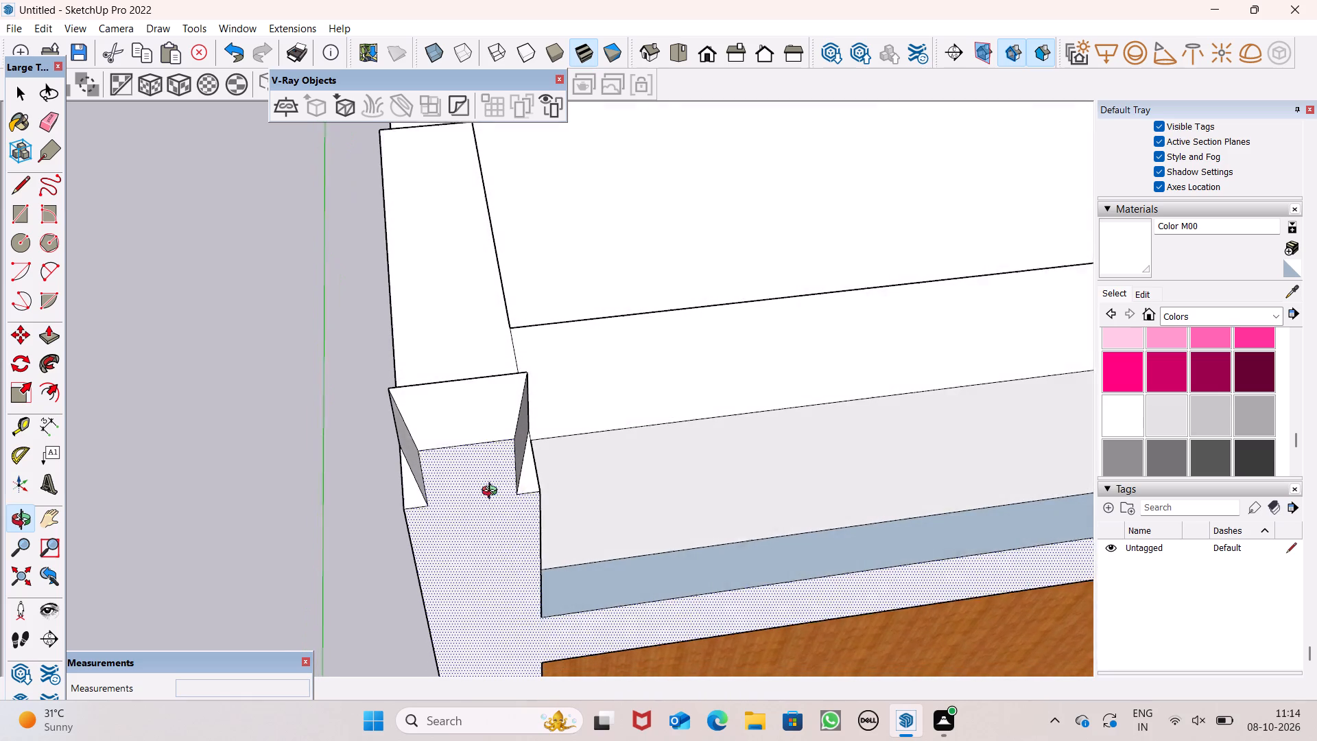
middle_click_drag(493, 493, 492, 493)
Offset the top outline of the tapered block inward to leave a narrow border around the face.
left_click(54, 391)
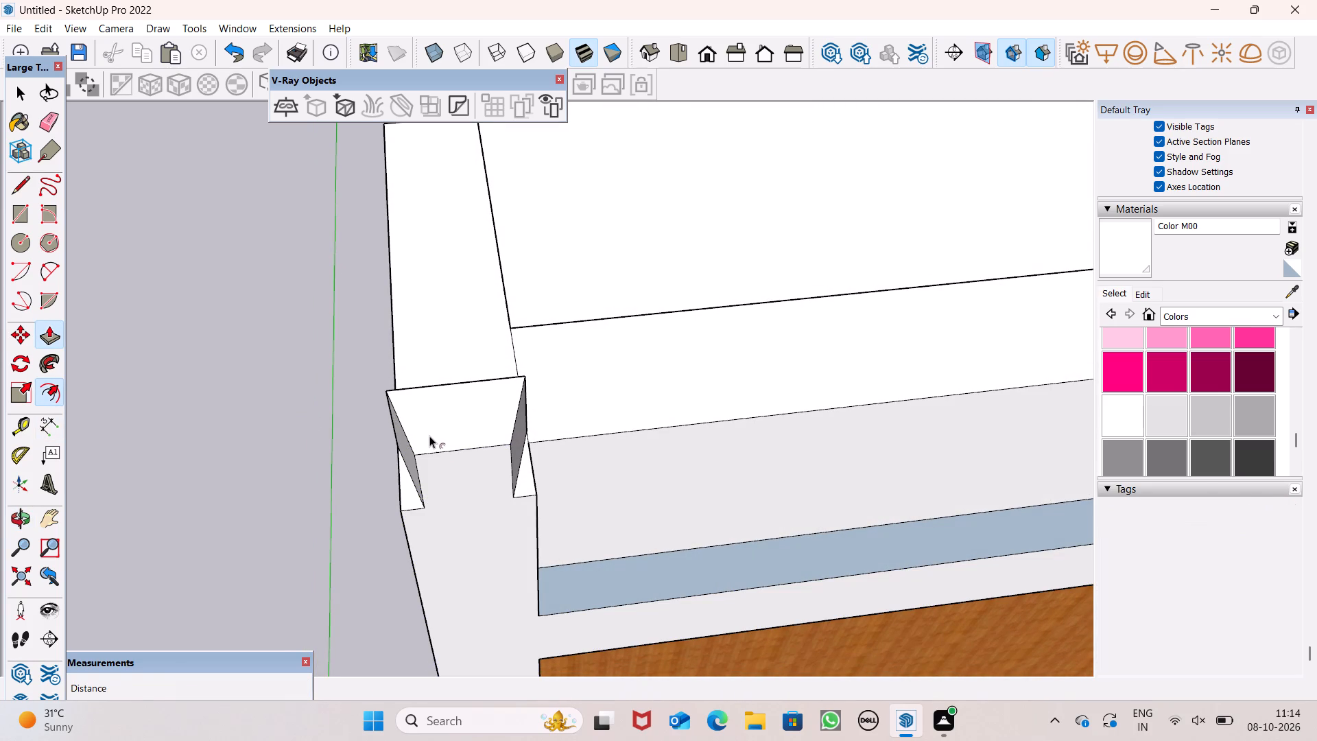
middle_click_drag(453, 437, 445, 521)
scroll(458, 464, "up", 6)
left_click_drag(471, 424, 471, 433)
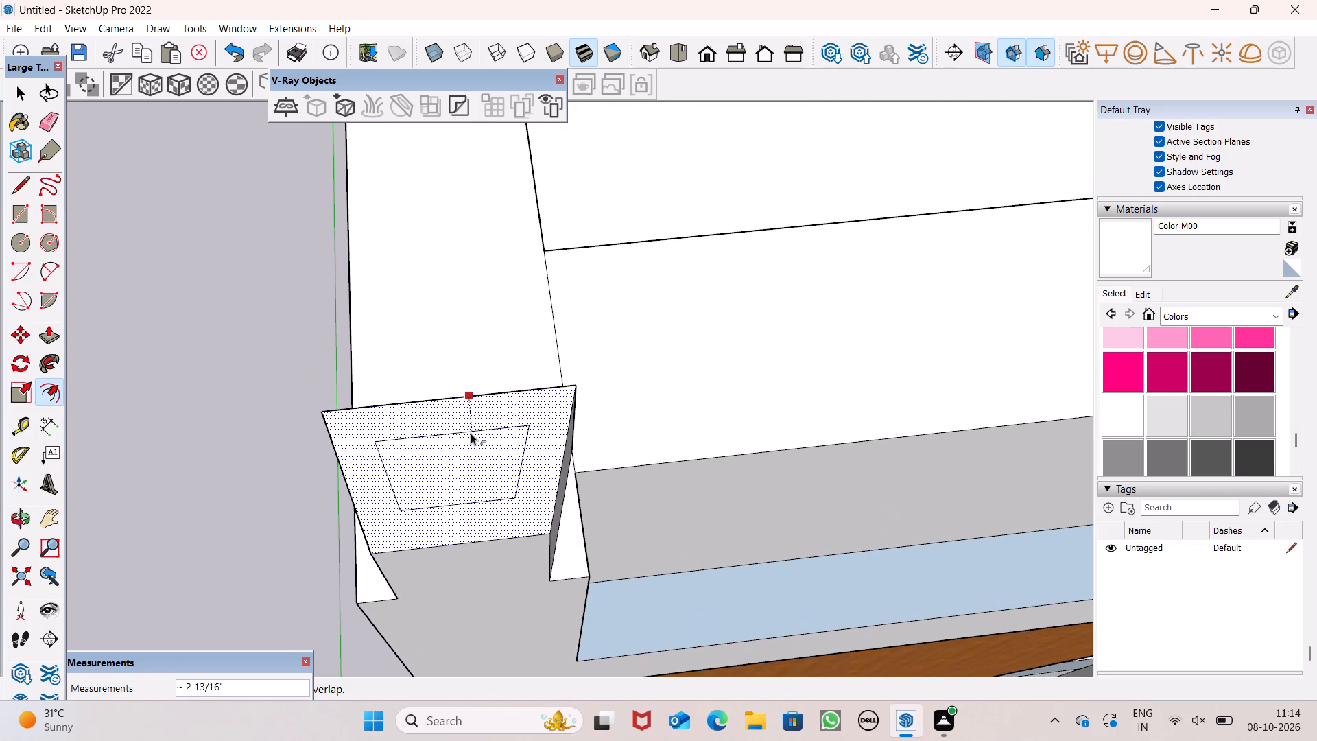
left_click_drag(471, 433, 471, 413)
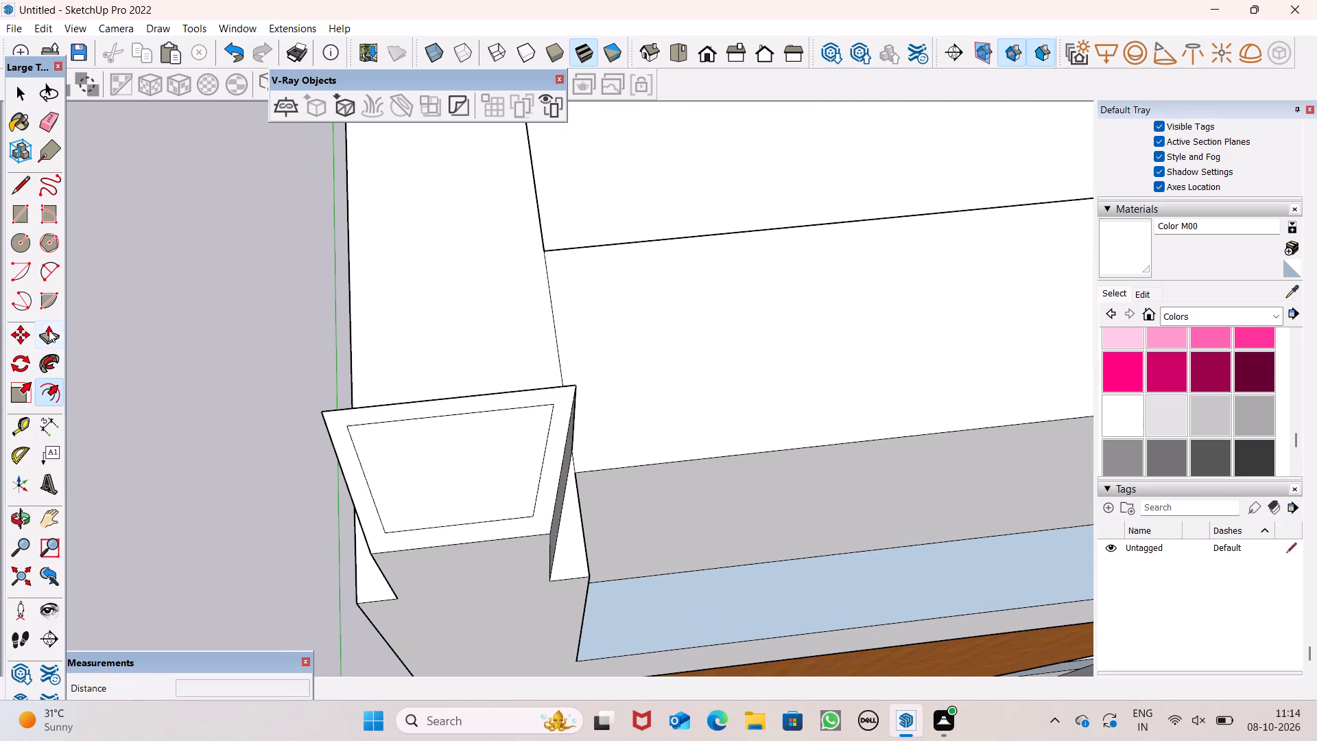
Extrude the border around the tapered block's top upward by 3" to form a raised rim.
left_click(49, 330)
scroll(477, 524, "down", 1)
scroll(478, 525, "up", 3)
left_click_drag(425, 532, 413, 515)
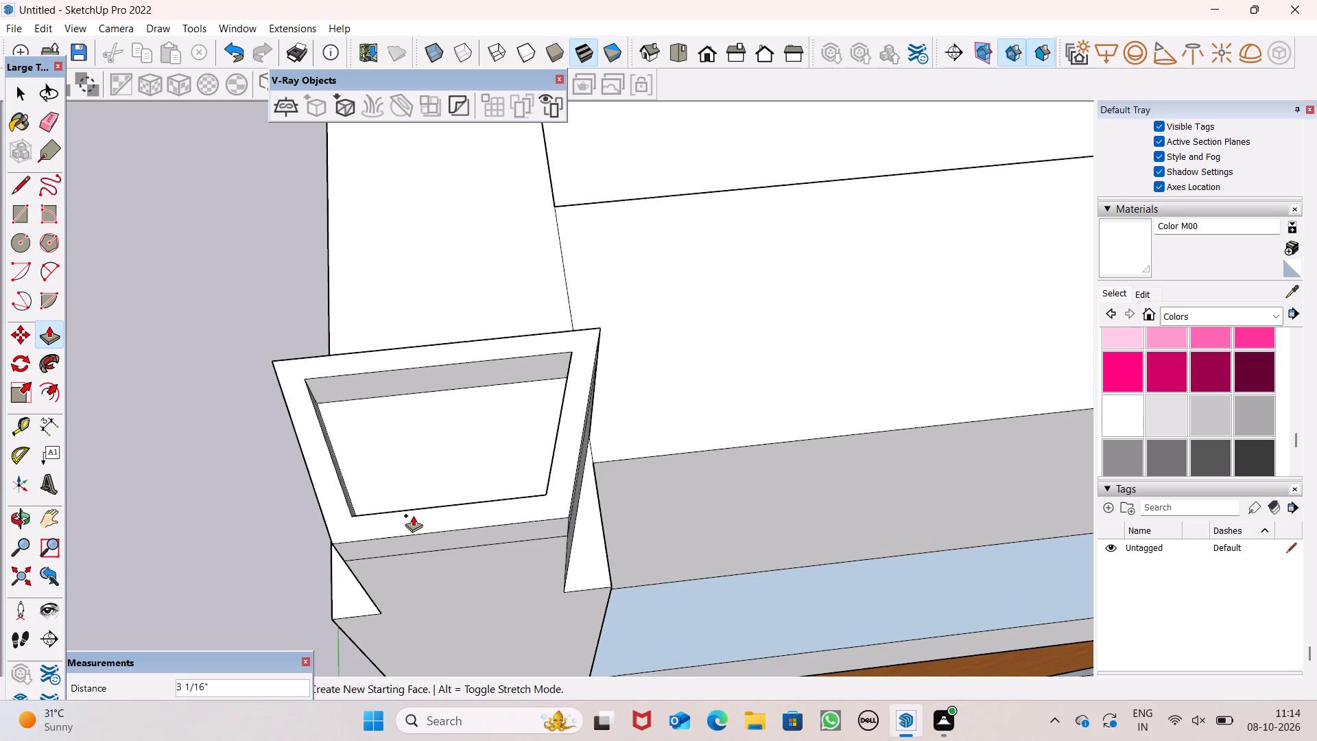
left_click_drag(413, 515, 410, 508)
key("3")
key("shift+quotedbl")
key("Return")
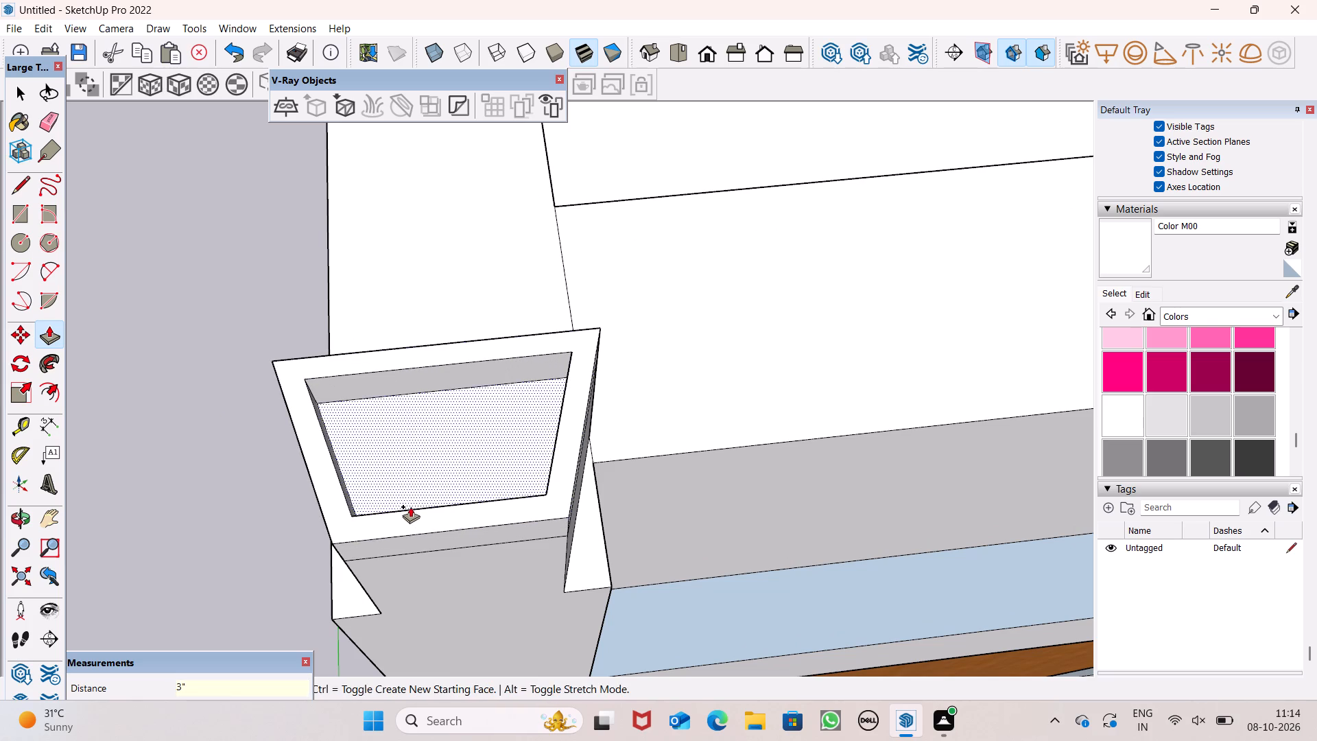
Extrude the raised rim's front face outward, and its left side face outward by about 9/16".
middle_click_drag(494, 547, 517, 501)
left_click_drag(486, 518, 484, 529)
middle_click_drag(458, 547, 660, 530)
left_click_drag(454, 601, 455, 602)
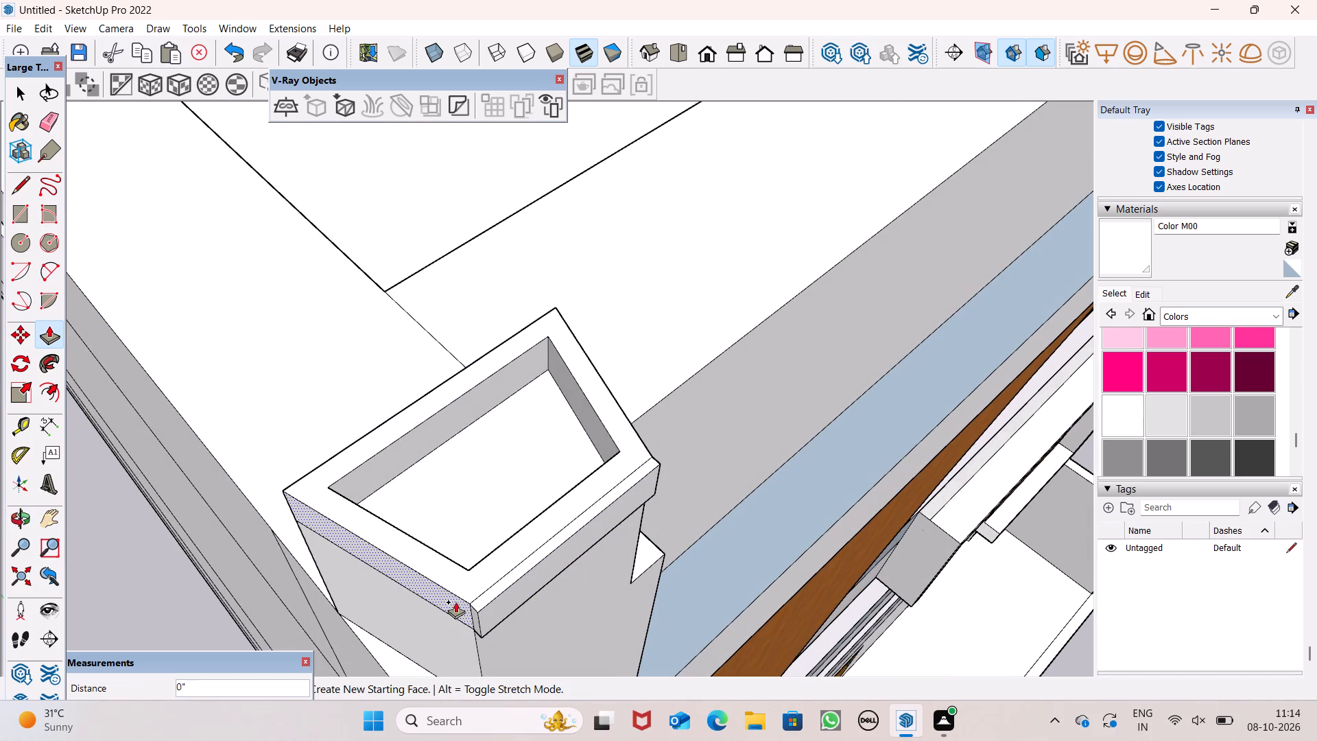
left_click_drag(455, 602, 451, 613)
scroll(602, 333, "down", 2)
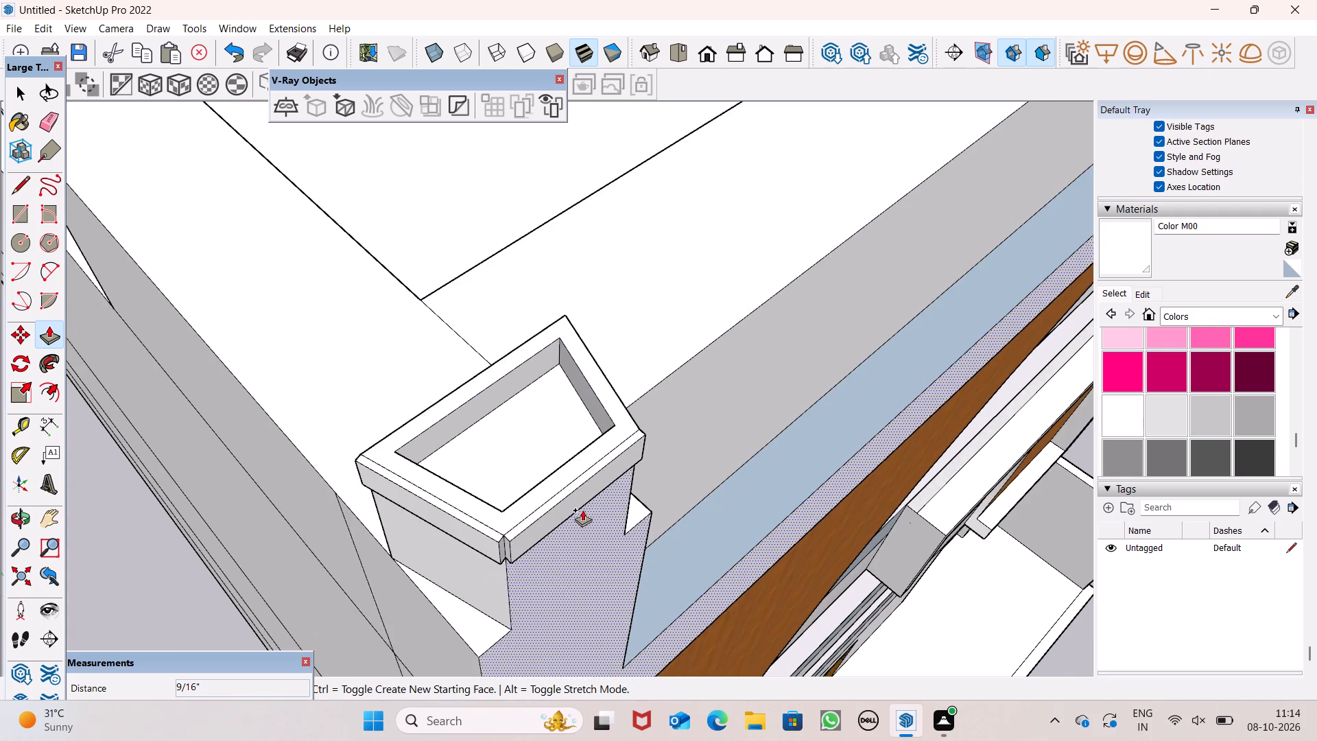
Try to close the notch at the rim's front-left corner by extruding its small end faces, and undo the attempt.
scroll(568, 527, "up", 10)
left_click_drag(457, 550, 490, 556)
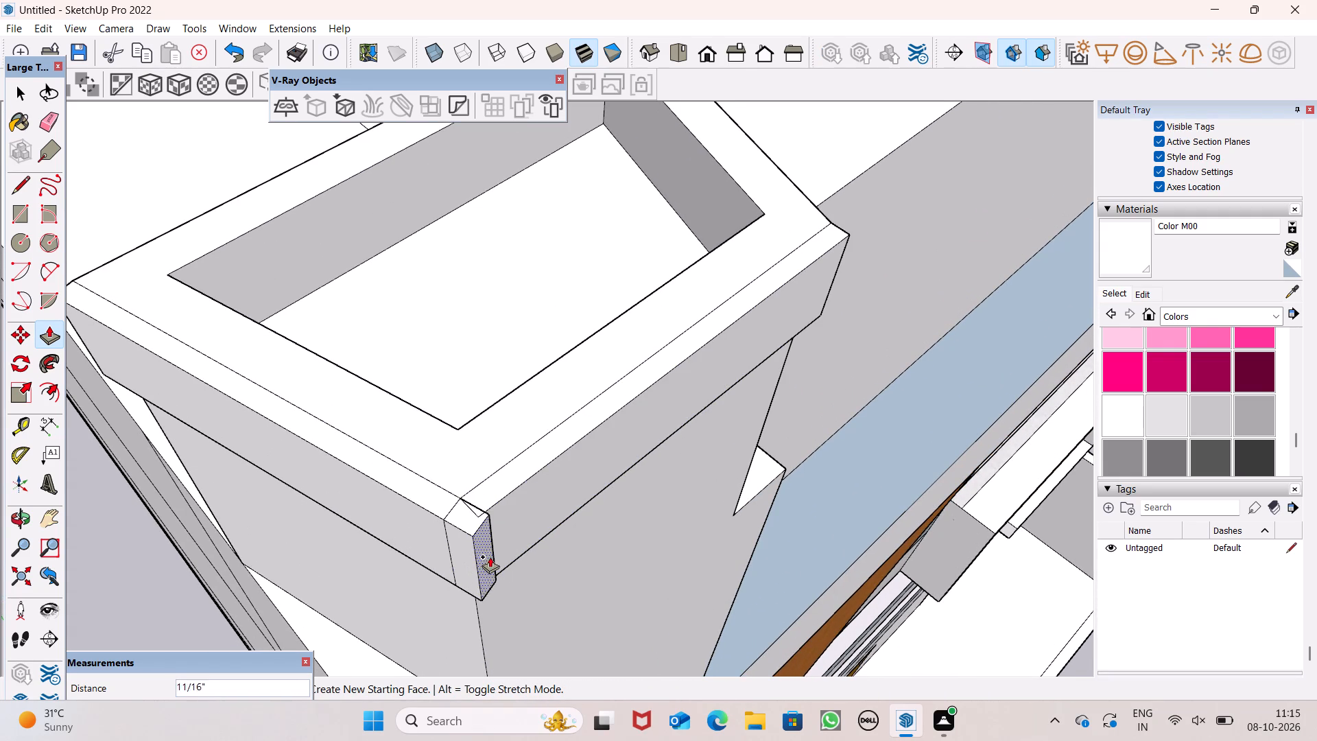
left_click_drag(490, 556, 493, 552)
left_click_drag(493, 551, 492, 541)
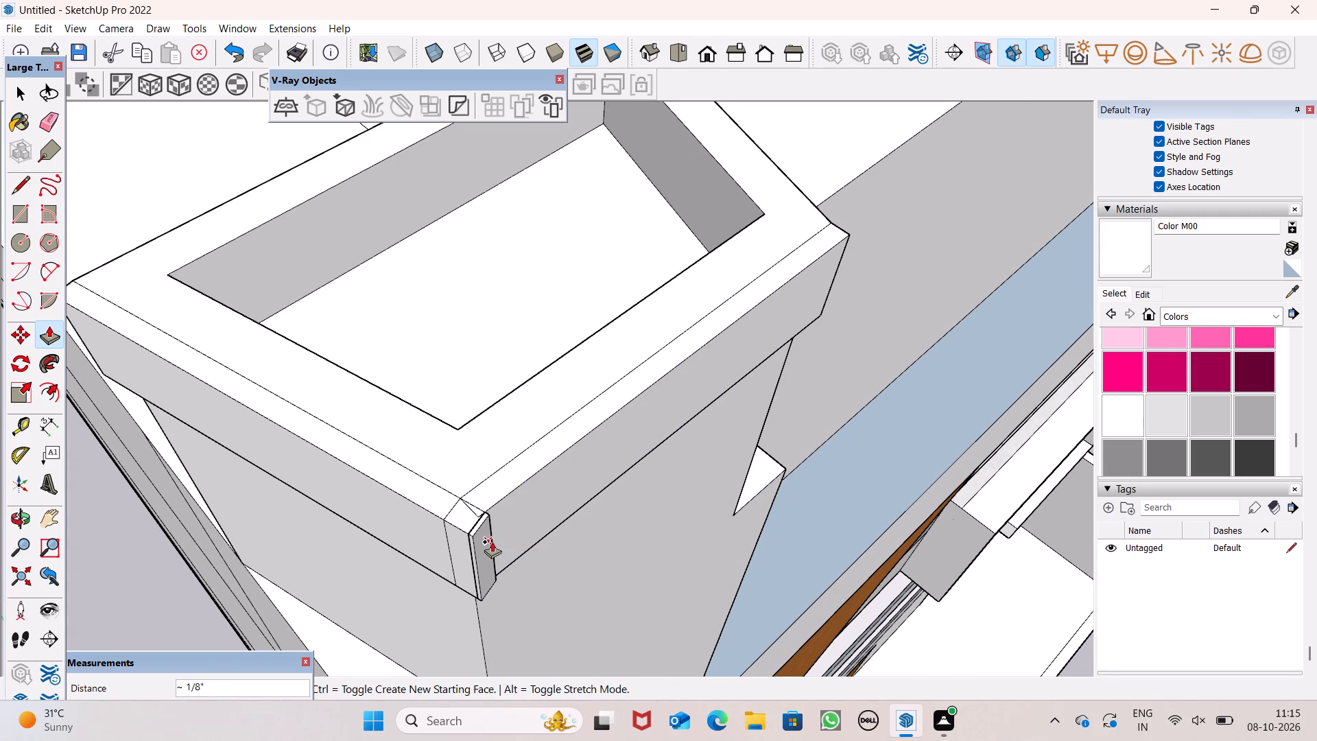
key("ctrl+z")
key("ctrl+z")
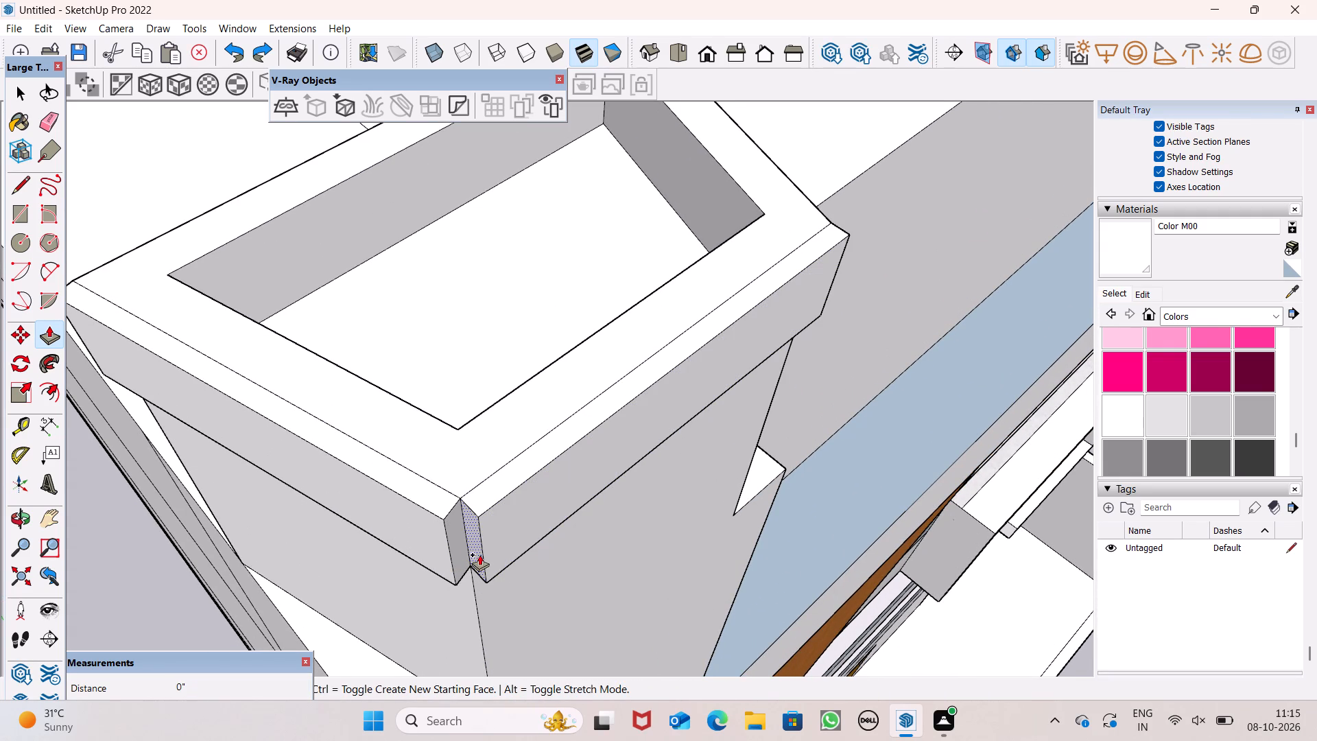
Extrude the notch face at the rim's front-left corner by about 1/2" to fill the gap.
left_click_drag(474, 545, 452, 542)
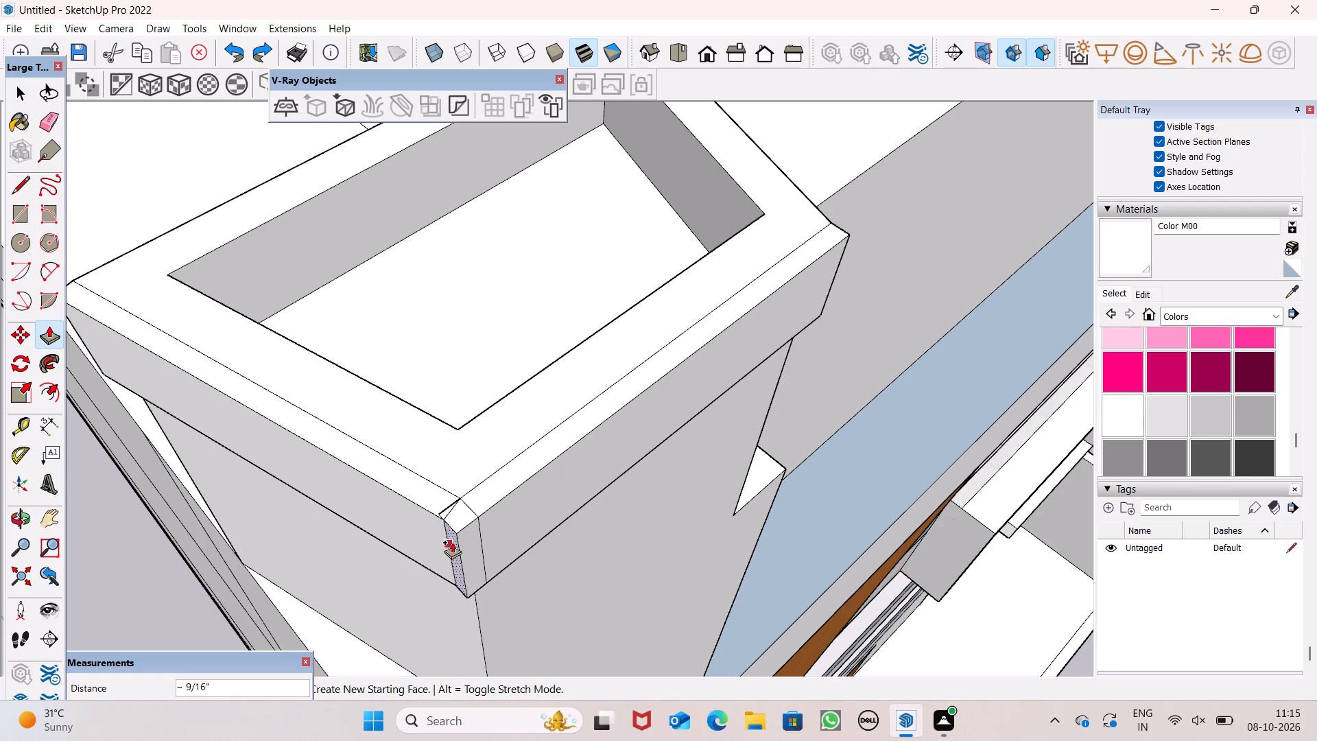
left_click_drag(452, 542, 436, 530)
Erase the surplus short edge on top of the rim at its front-left corner.
scroll(446, 503, "down", 3)
middle_click_drag(510, 522, 510, 521)
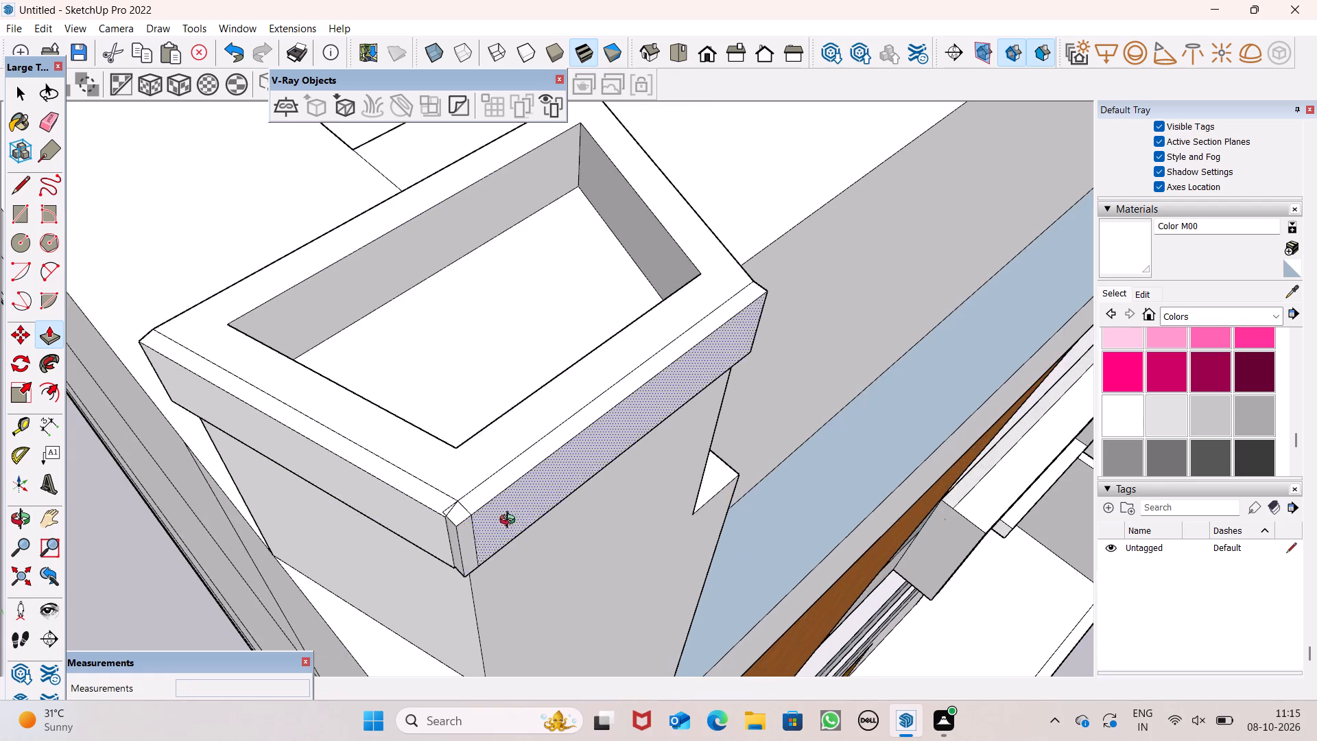
middle_click_drag(510, 521, 621, 412)
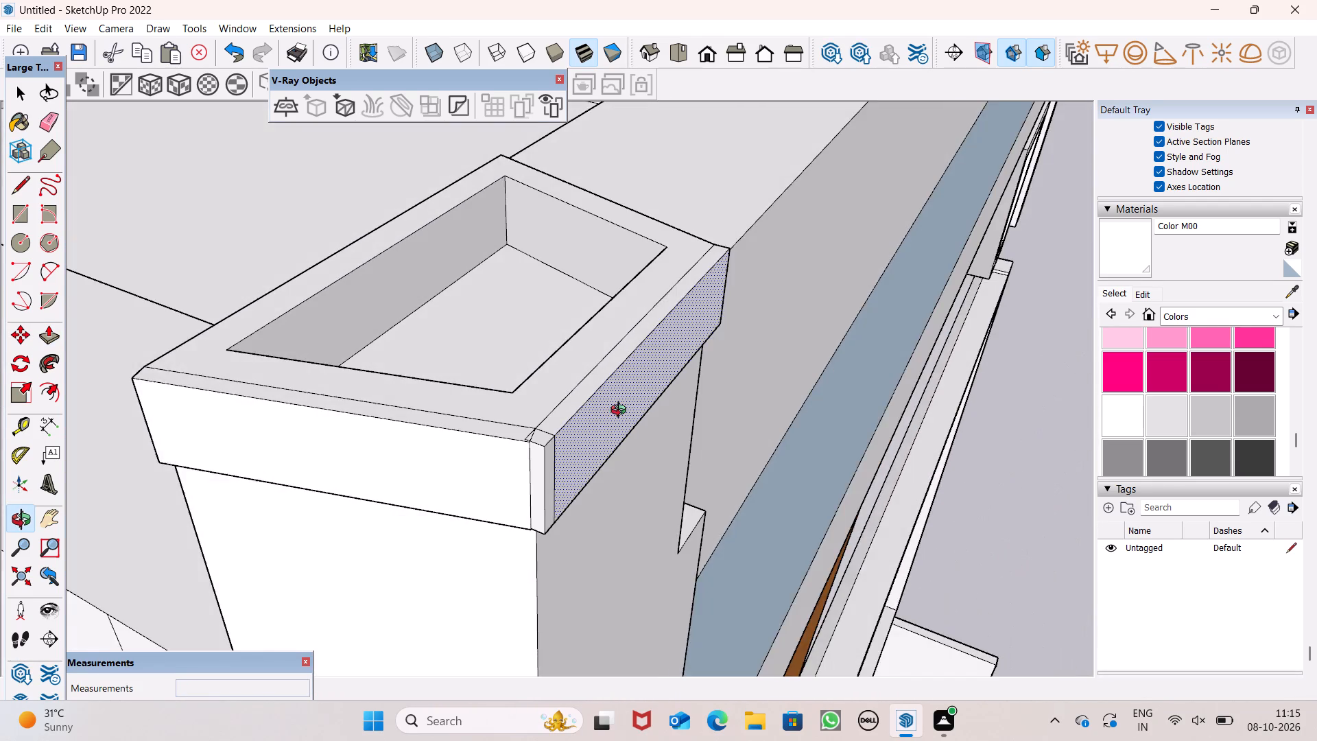
middle_click_drag(621, 412, 647, 408)
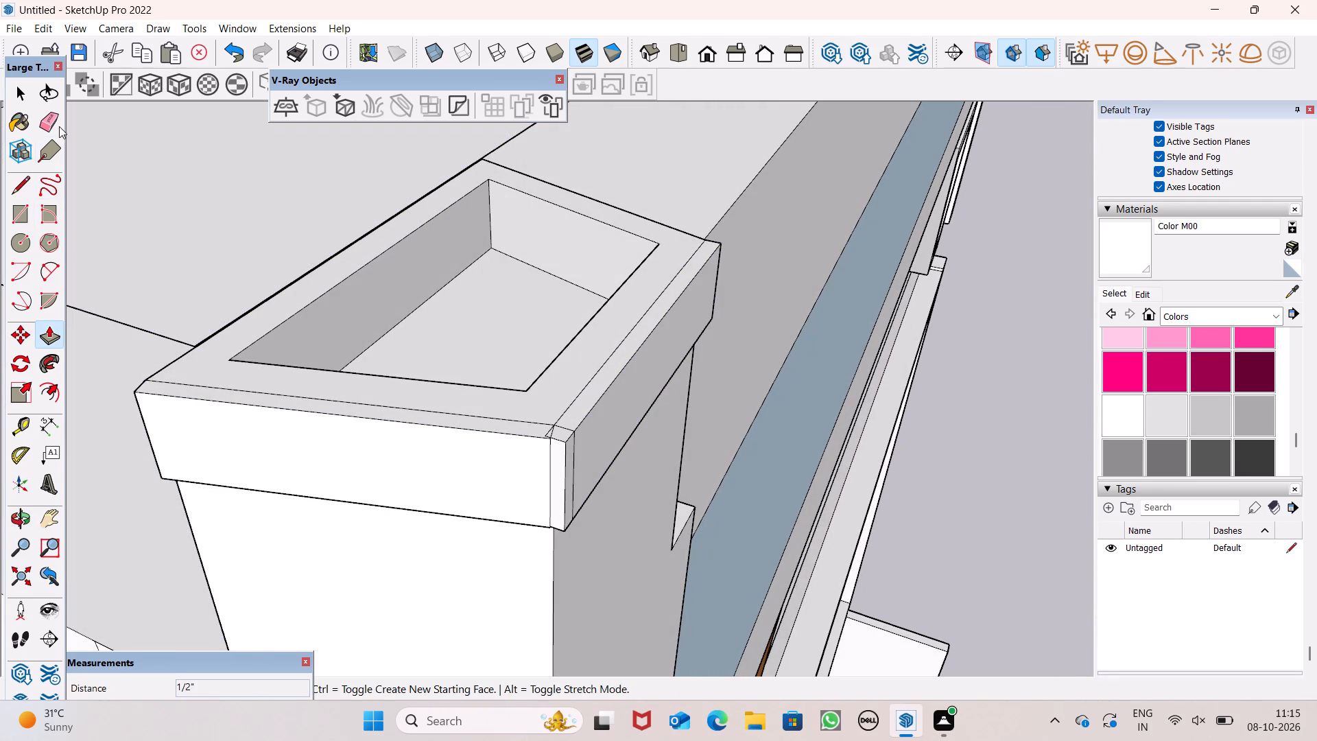
left_click(48, 124)
scroll(575, 512, "up", 8)
scroll(530, 426, "up", 3)
scroll(529, 427, "down", 1)
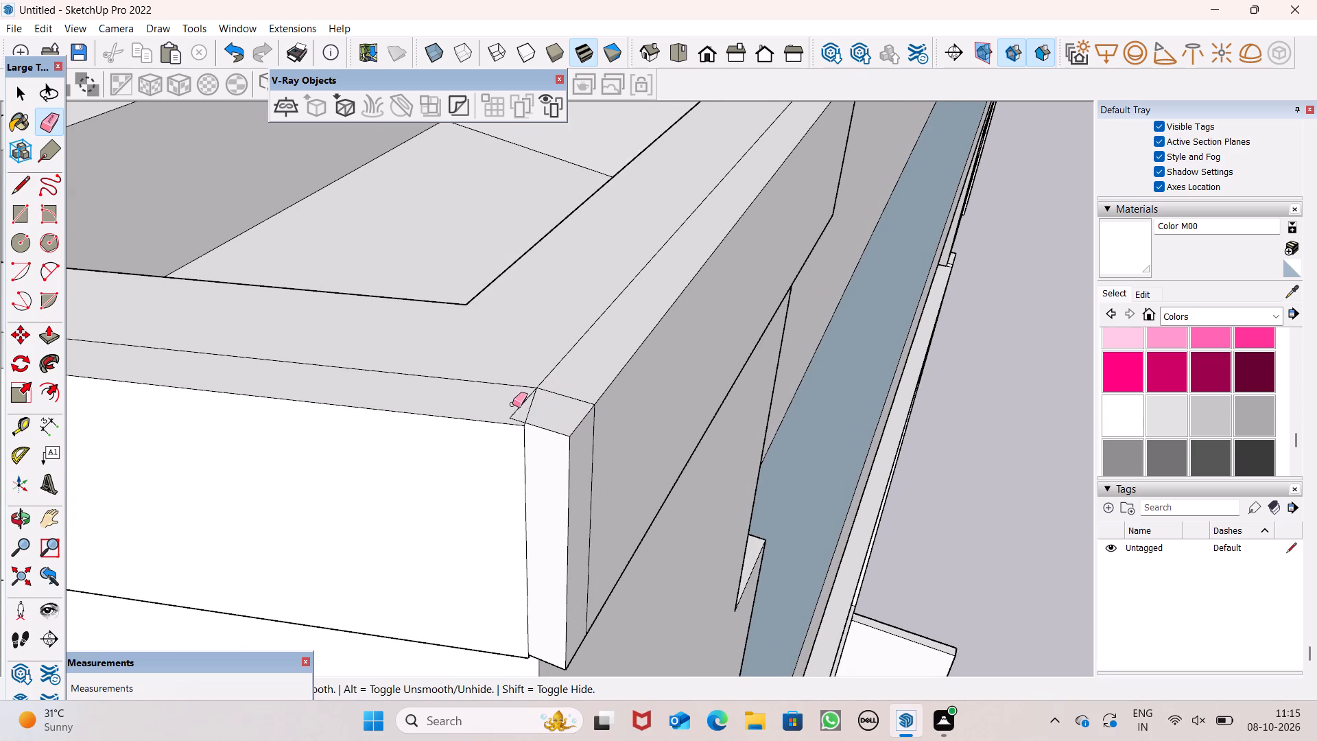
left_click_drag(512, 403, 532, 416)
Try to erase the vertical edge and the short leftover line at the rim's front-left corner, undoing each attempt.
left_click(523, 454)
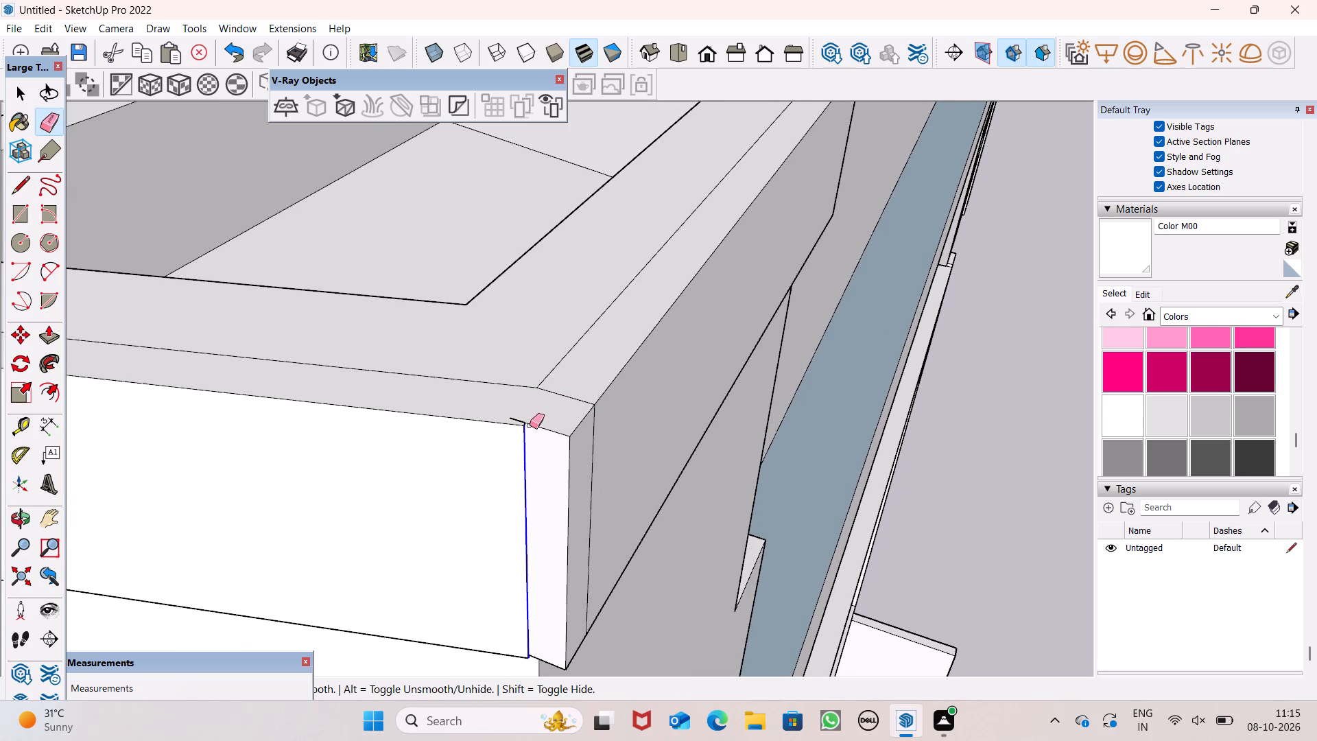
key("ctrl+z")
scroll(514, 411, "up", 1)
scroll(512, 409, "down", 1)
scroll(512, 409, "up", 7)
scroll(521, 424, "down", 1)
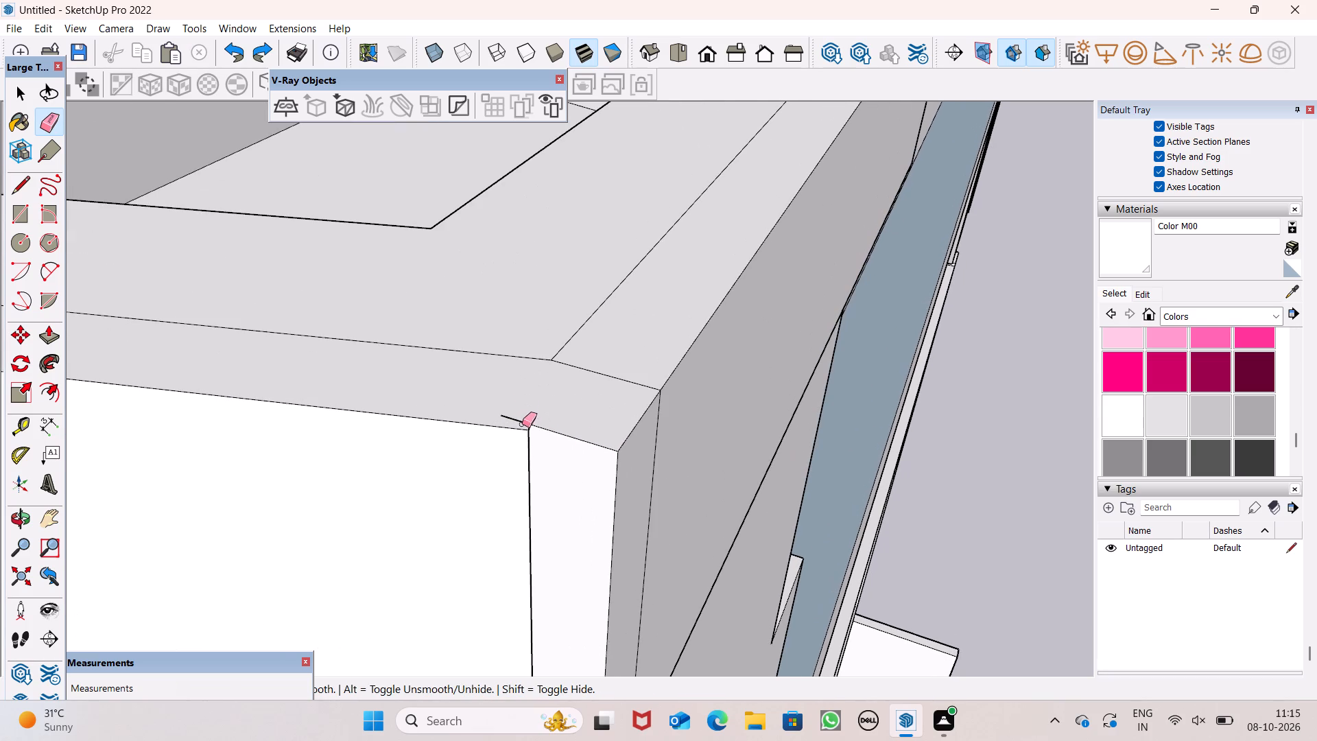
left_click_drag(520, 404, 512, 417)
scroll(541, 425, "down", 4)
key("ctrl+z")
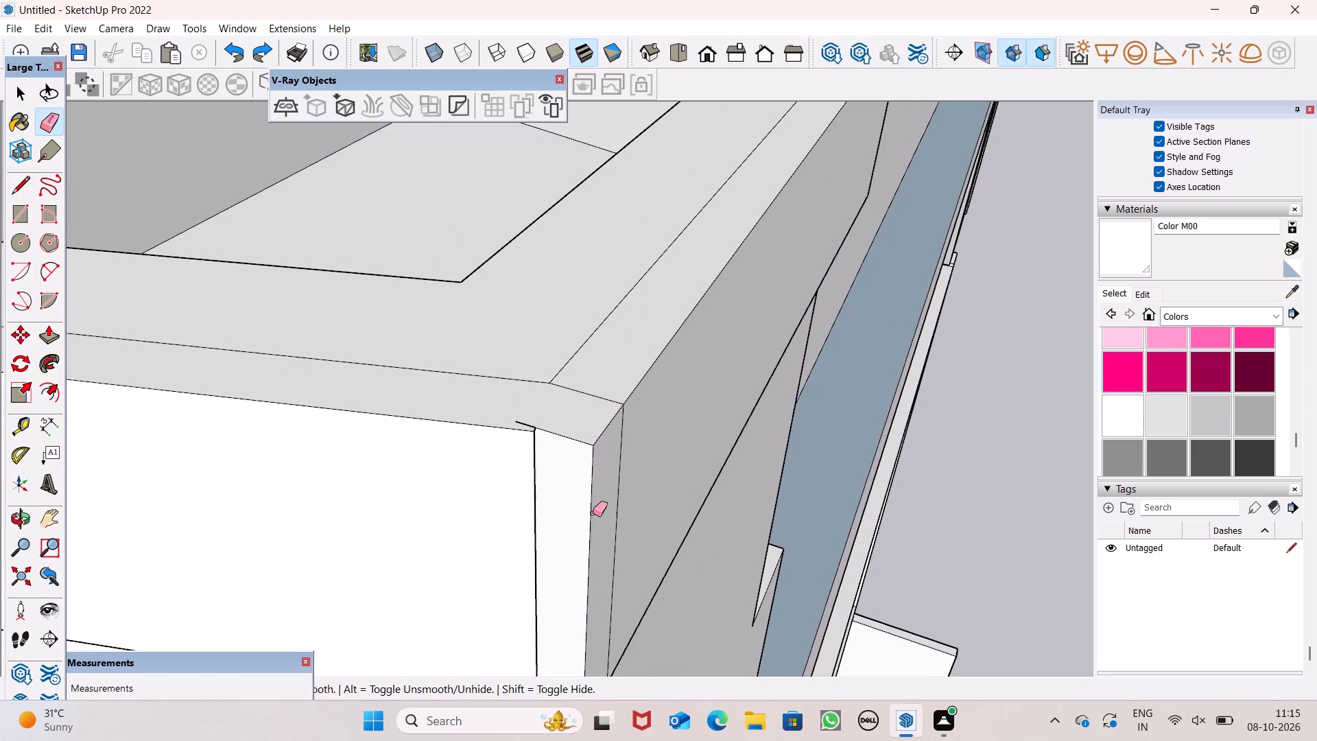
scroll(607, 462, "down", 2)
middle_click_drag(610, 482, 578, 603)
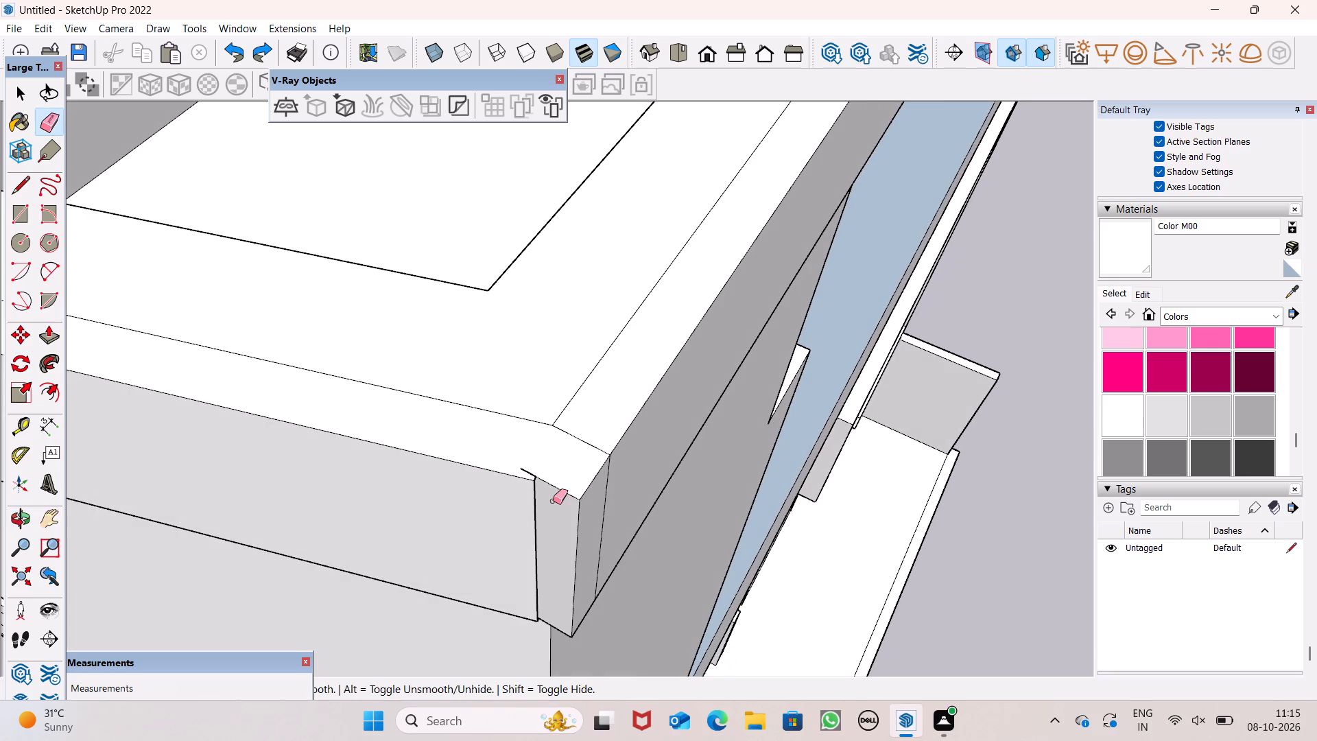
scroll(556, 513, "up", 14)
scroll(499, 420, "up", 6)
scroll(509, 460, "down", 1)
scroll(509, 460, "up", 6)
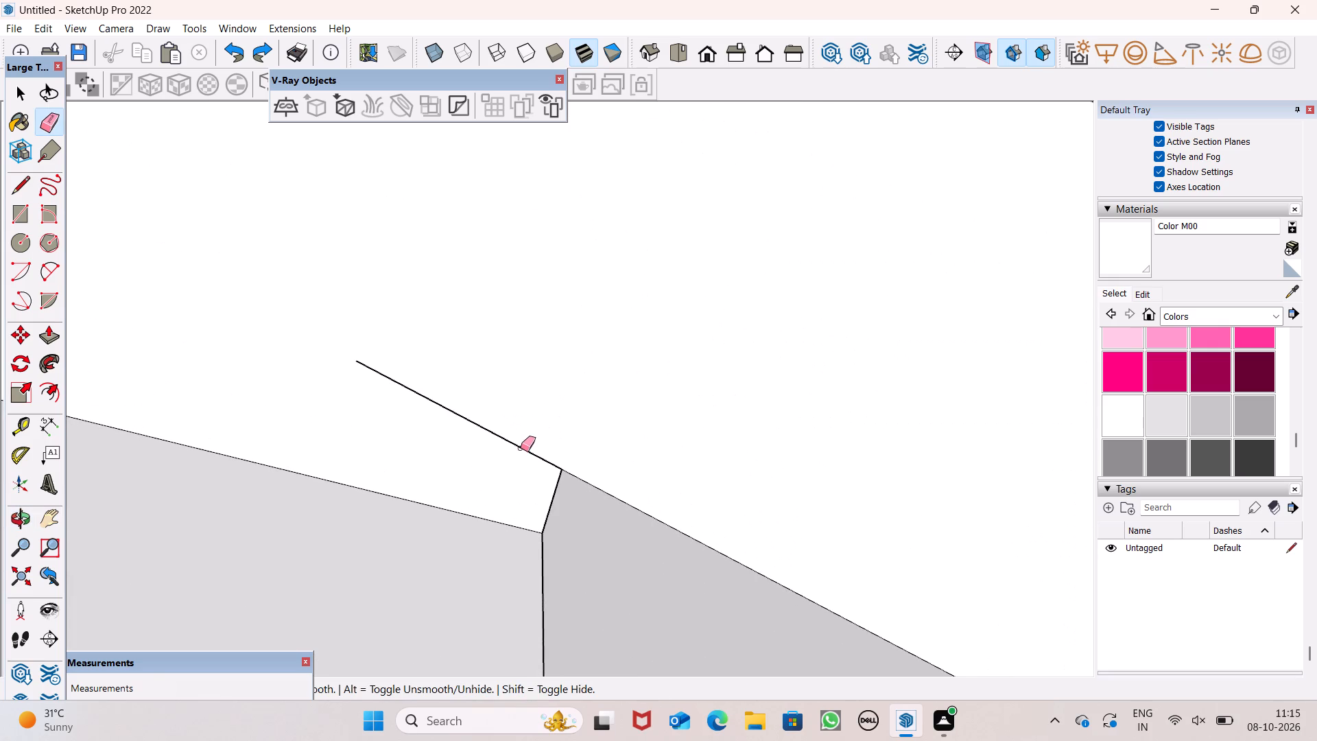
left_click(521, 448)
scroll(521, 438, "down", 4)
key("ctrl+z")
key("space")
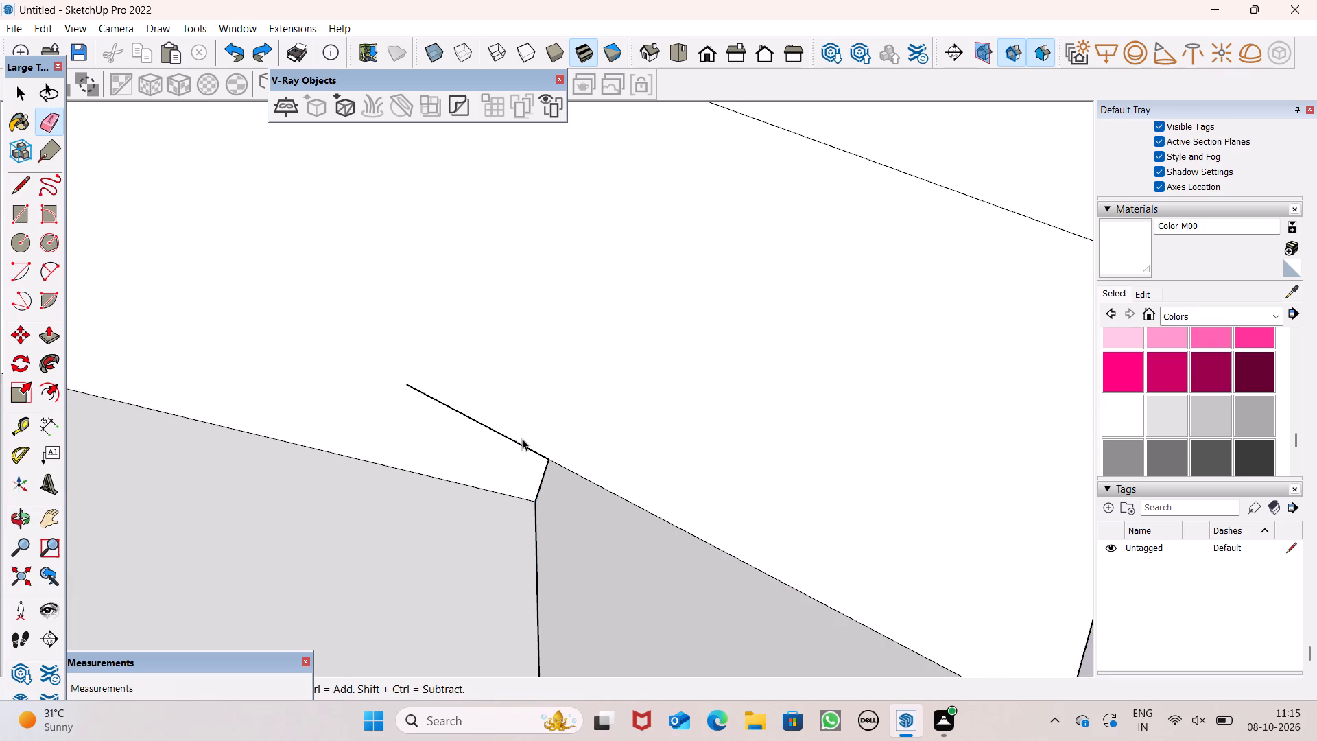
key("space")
Inspect the raised rim and its front-left corner from the front, both sides and above.
scroll(522, 438, "down", 1)
scroll(522, 438, "up", 1)
scroll(523, 432, "down", 14)
middle_click_drag(592, 471, 593, 472)
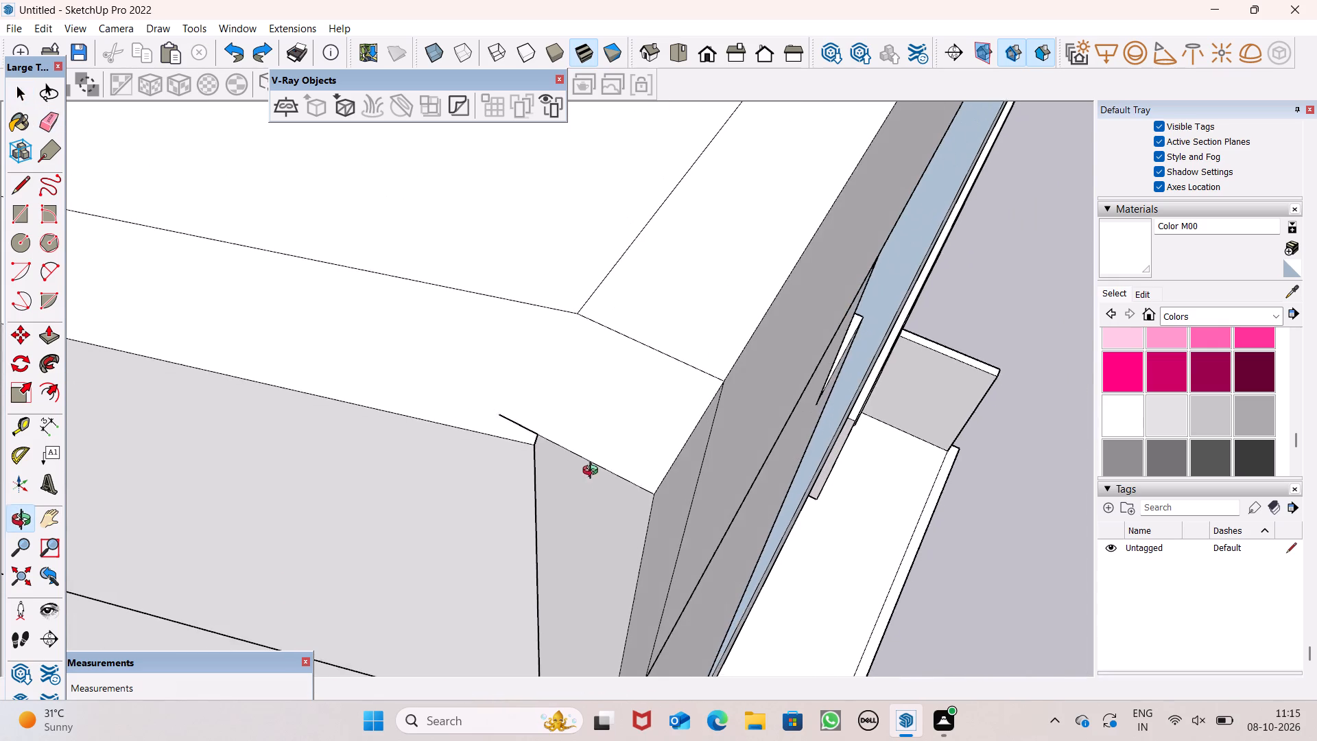
middle_click_drag(593, 472, 397, 520)
scroll(440, 458, "up", 1)
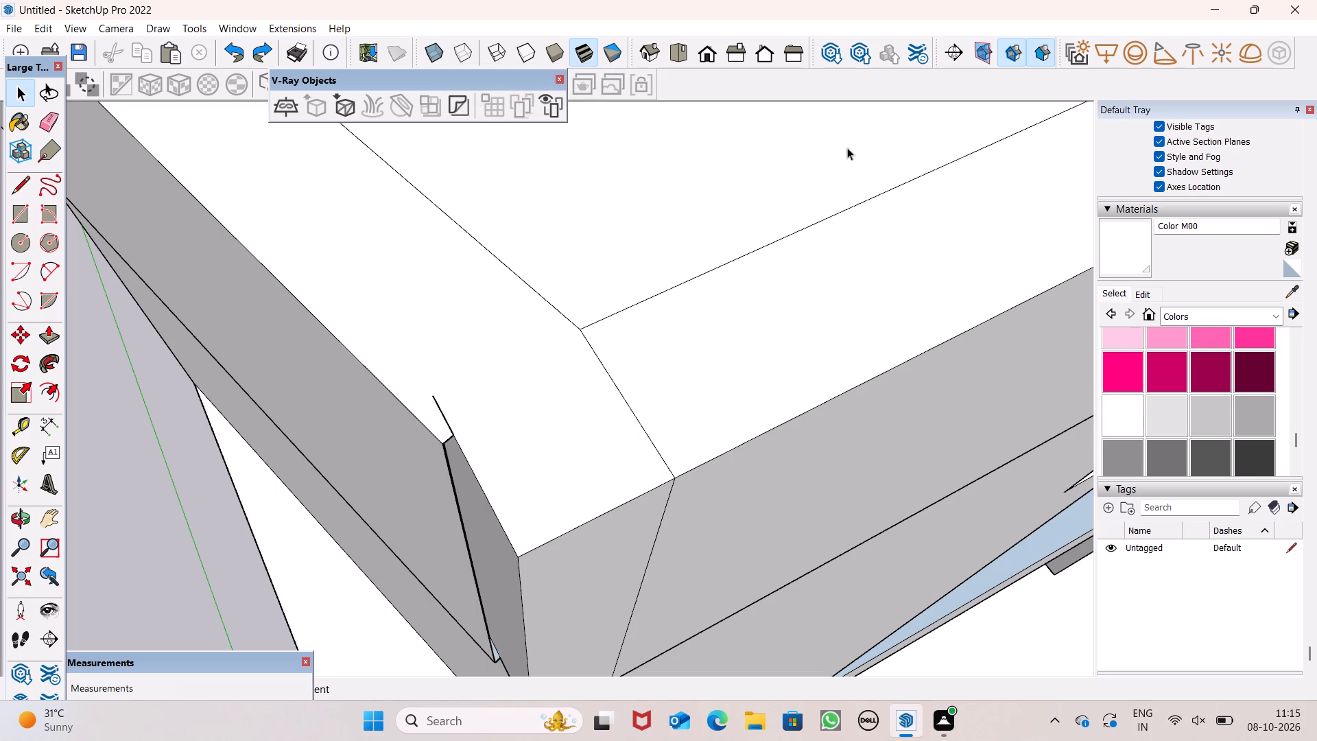
left_click(47, 125)
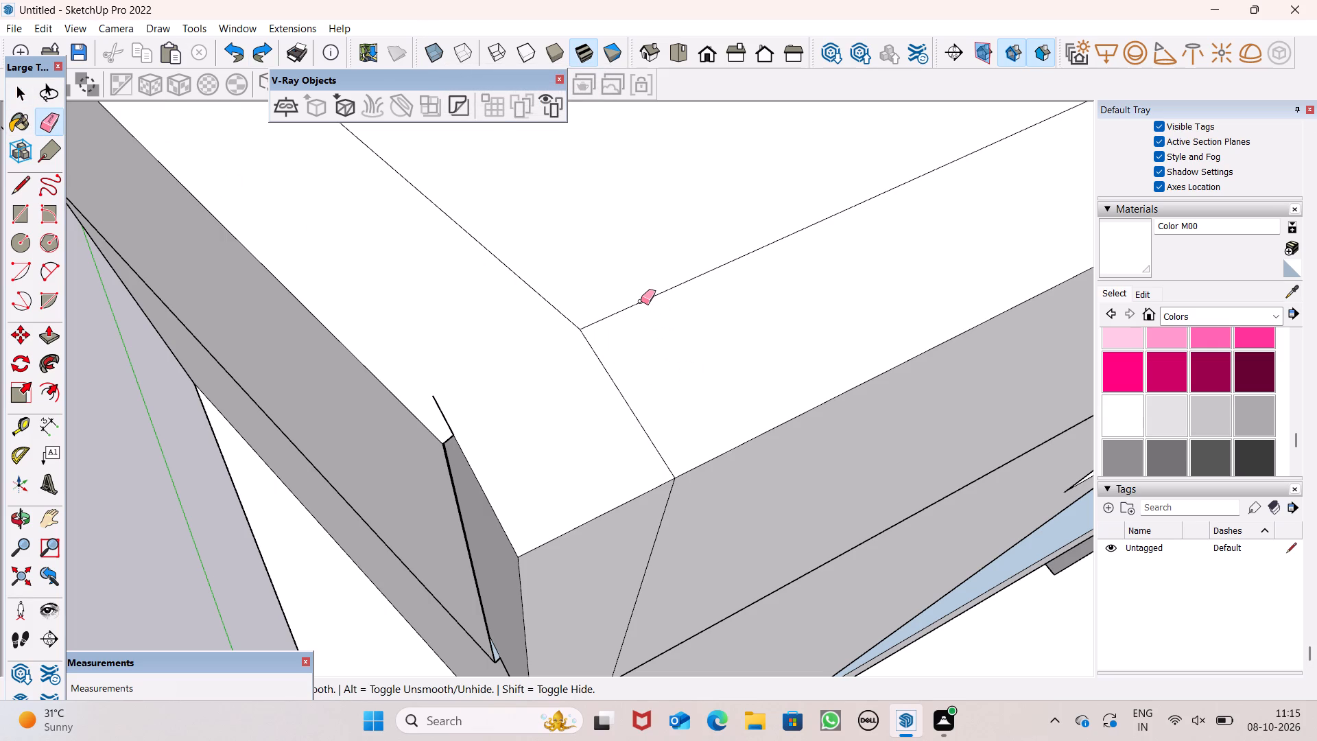
scroll(584, 384, "down", 2)
scroll(584, 388, "up", 1)
scroll(584, 388, "down", 7)
middle_click_drag(648, 432, 619, 280)
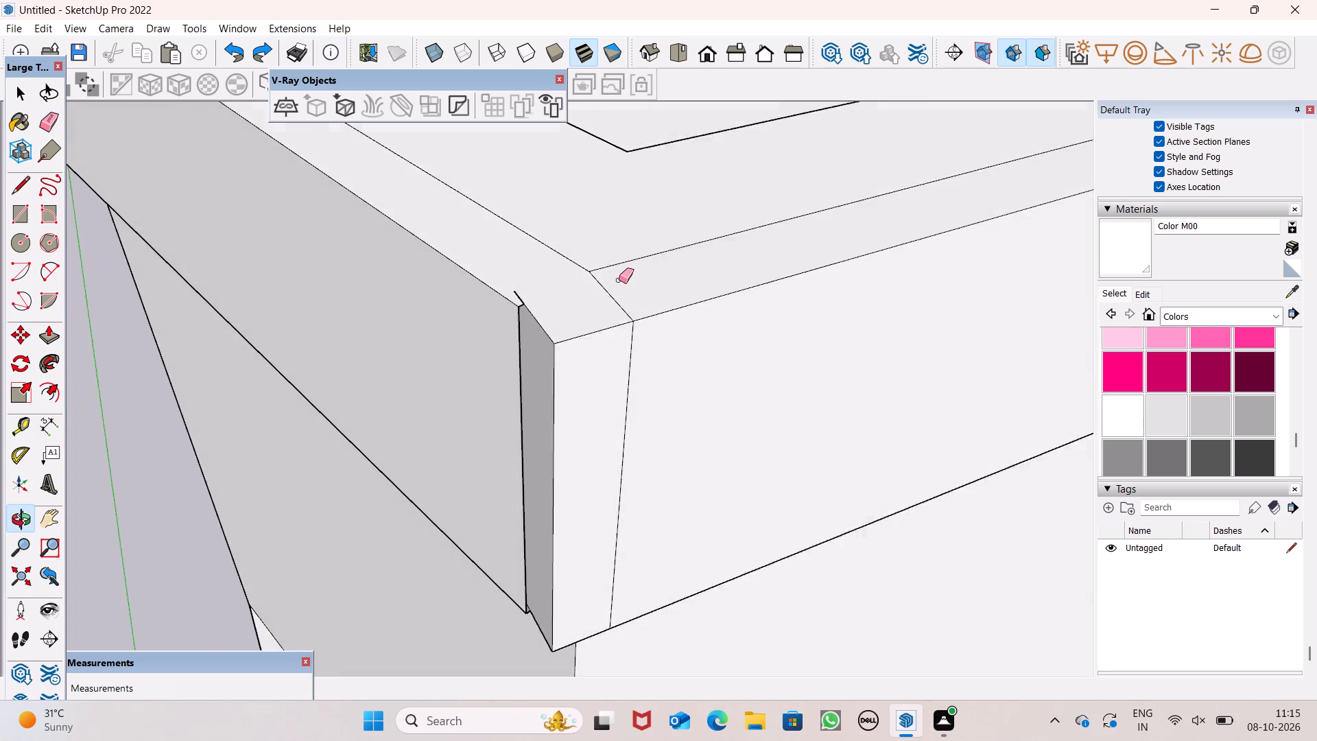
middle_click_drag(619, 280, 620, 281)
scroll(621, 322, "down", 7)
scroll(632, 402, "down", 5)
scroll(630, 410, "up", 1)
scroll(629, 412, "down", 1)
middle_click_drag(683, 450, 652, 384)
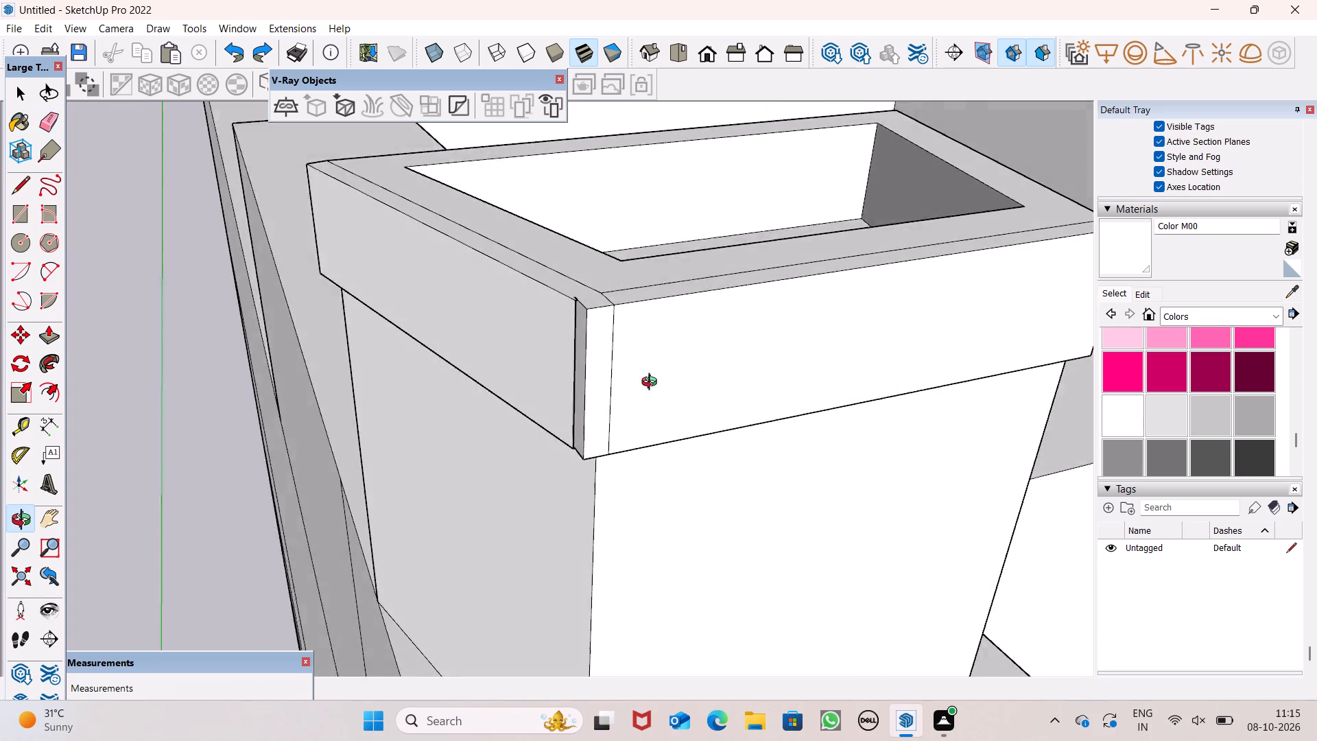
middle_click_drag(652, 384, 637, 372)
scroll(629, 353, "down", 10)
middle_click_drag(617, 394, 832, 360)
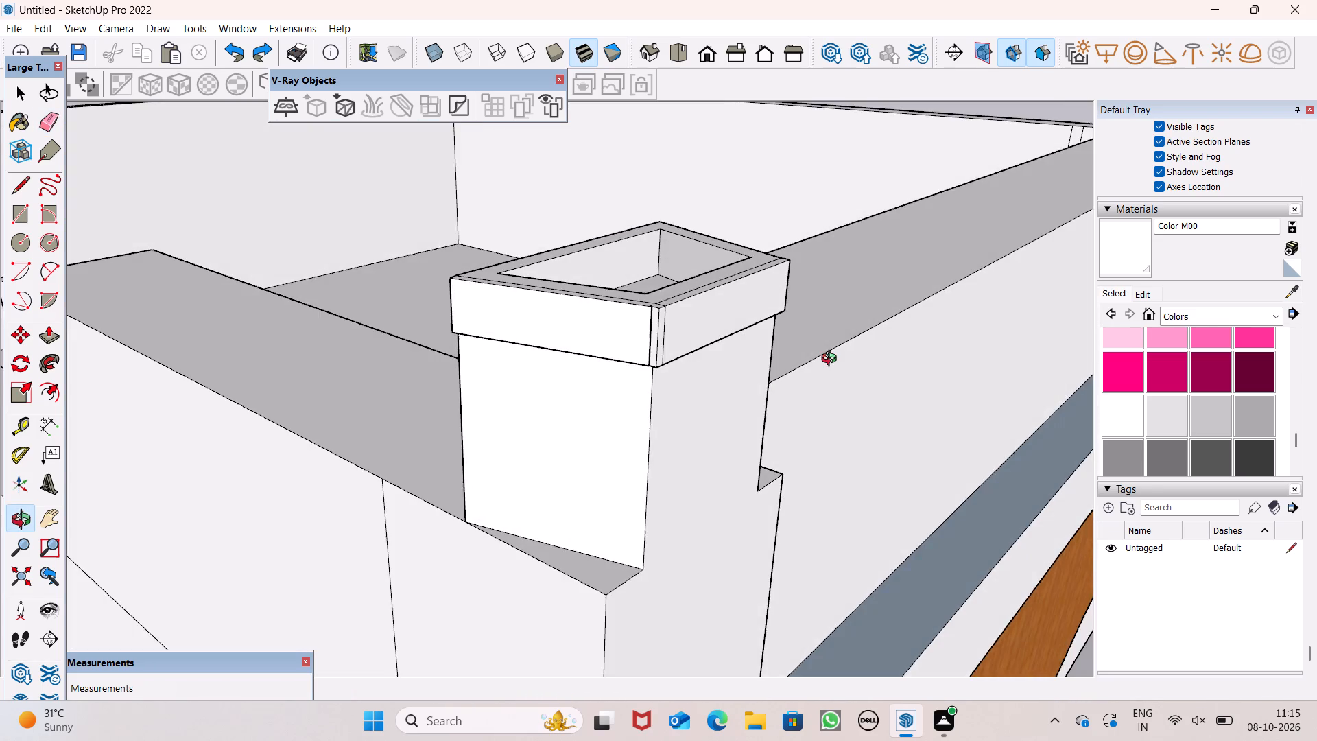
middle_click_drag(832, 360, 1032, 375)
middle_click_drag(878, 370, 439, 347)
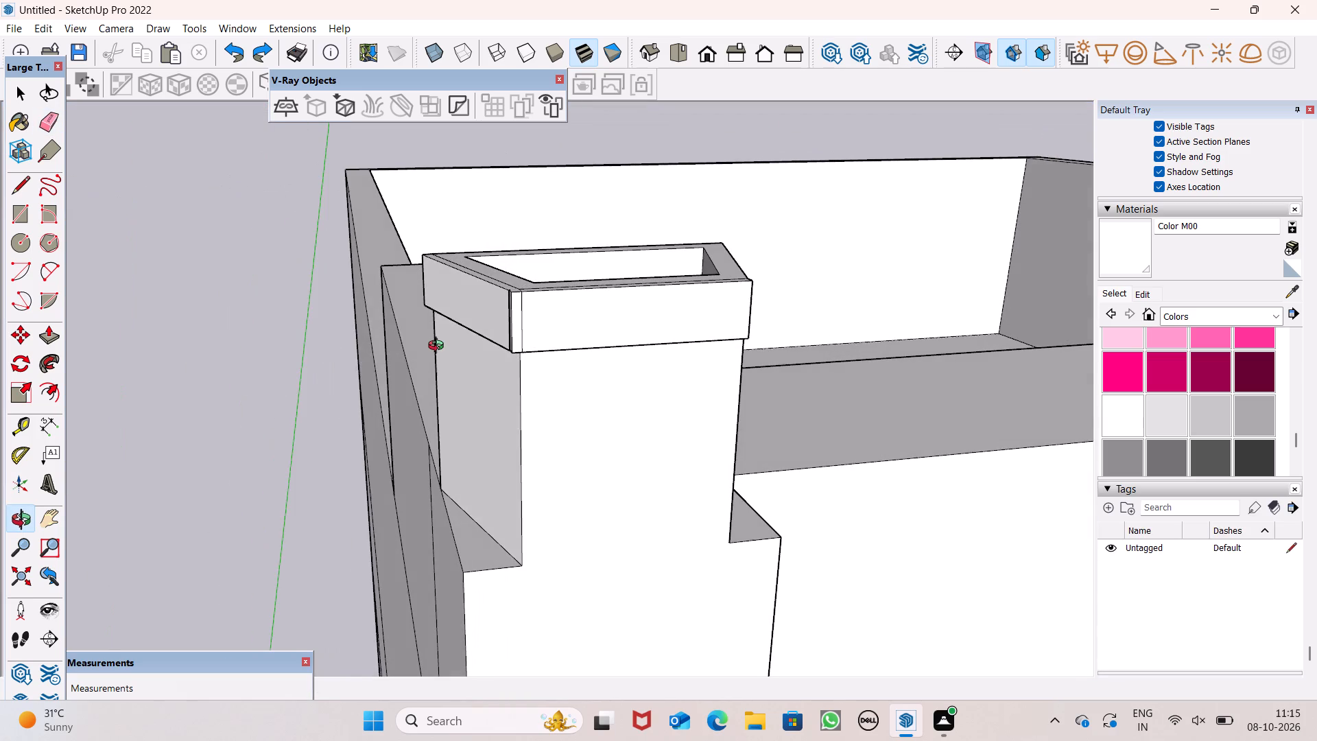
middle_click_drag(439, 347, 250, 538)
scroll(307, 499, "up", 1)
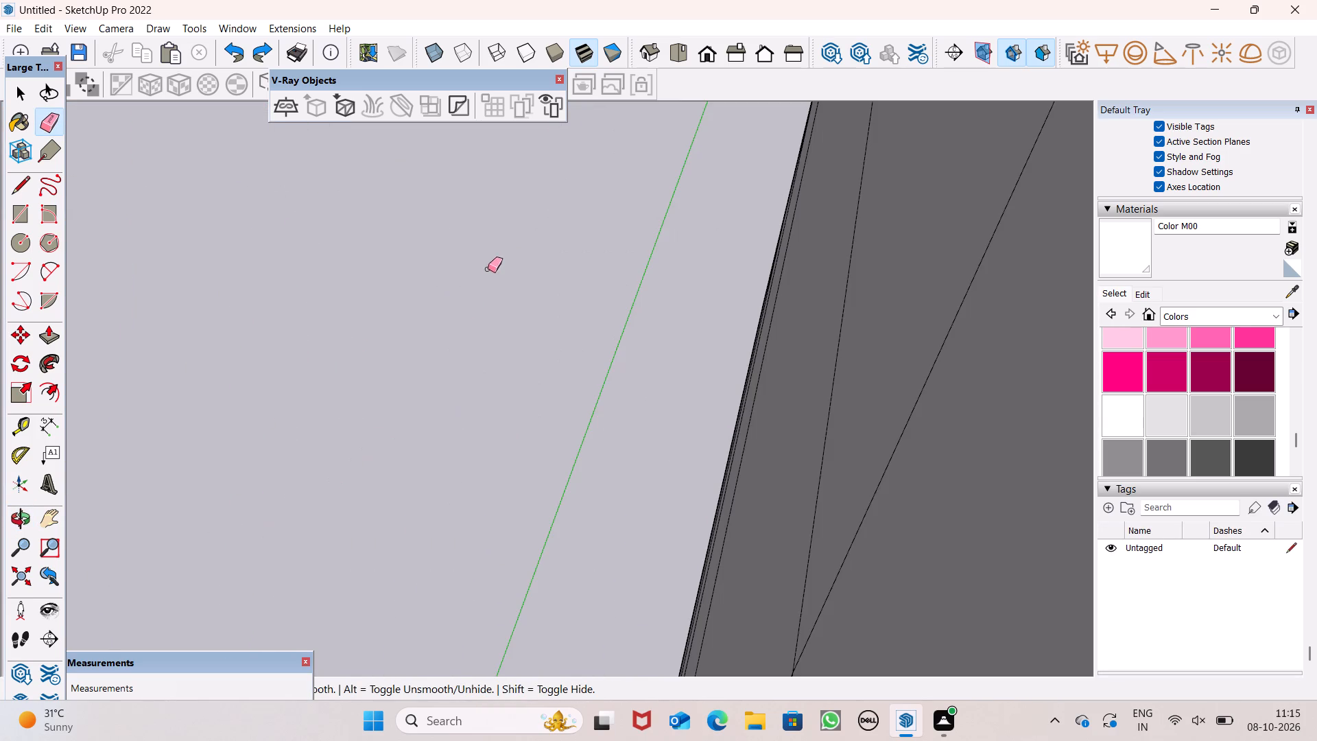
scroll(462, 374, "down", 7)
middle_click_drag(628, 471, 607, 434)
scroll(510, 355, "up", 2)
scroll(510, 355, "down", 1)
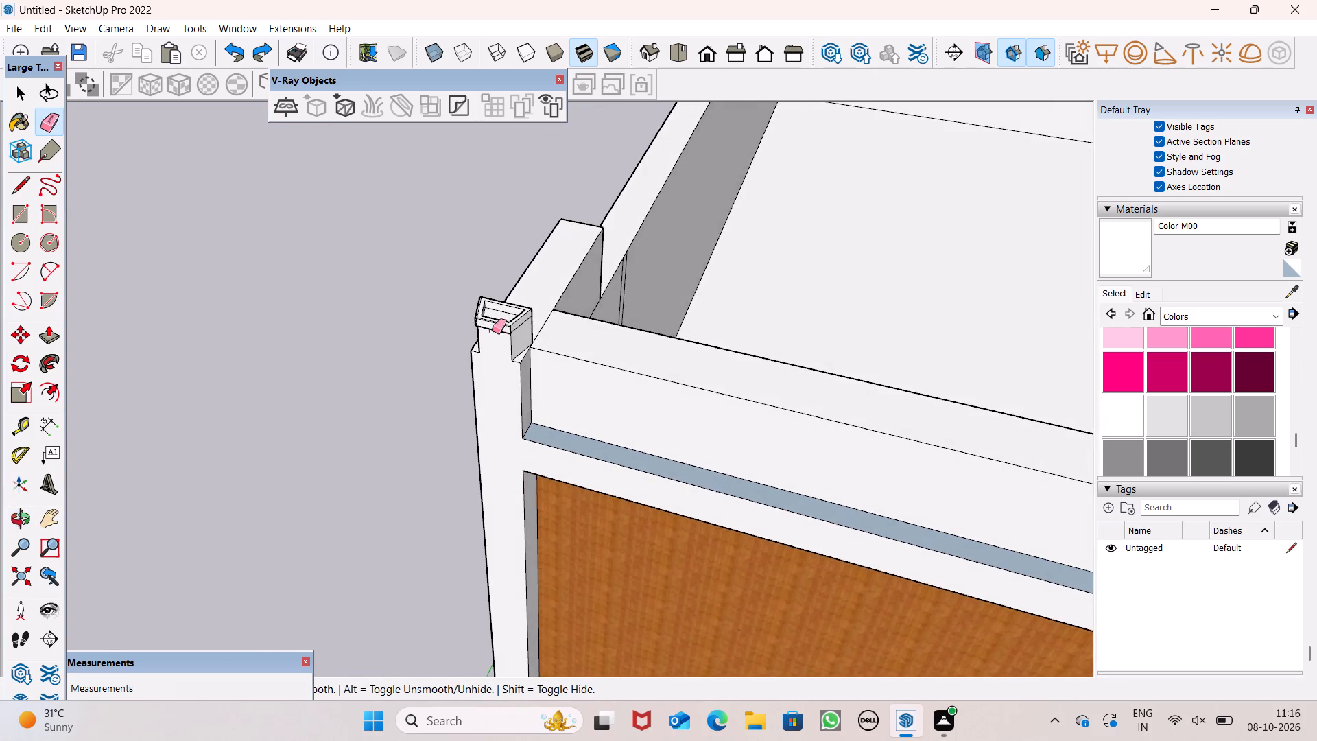
scroll(491, 329, "up", 13)
middle_click_drag(501, 383, 918, 357)
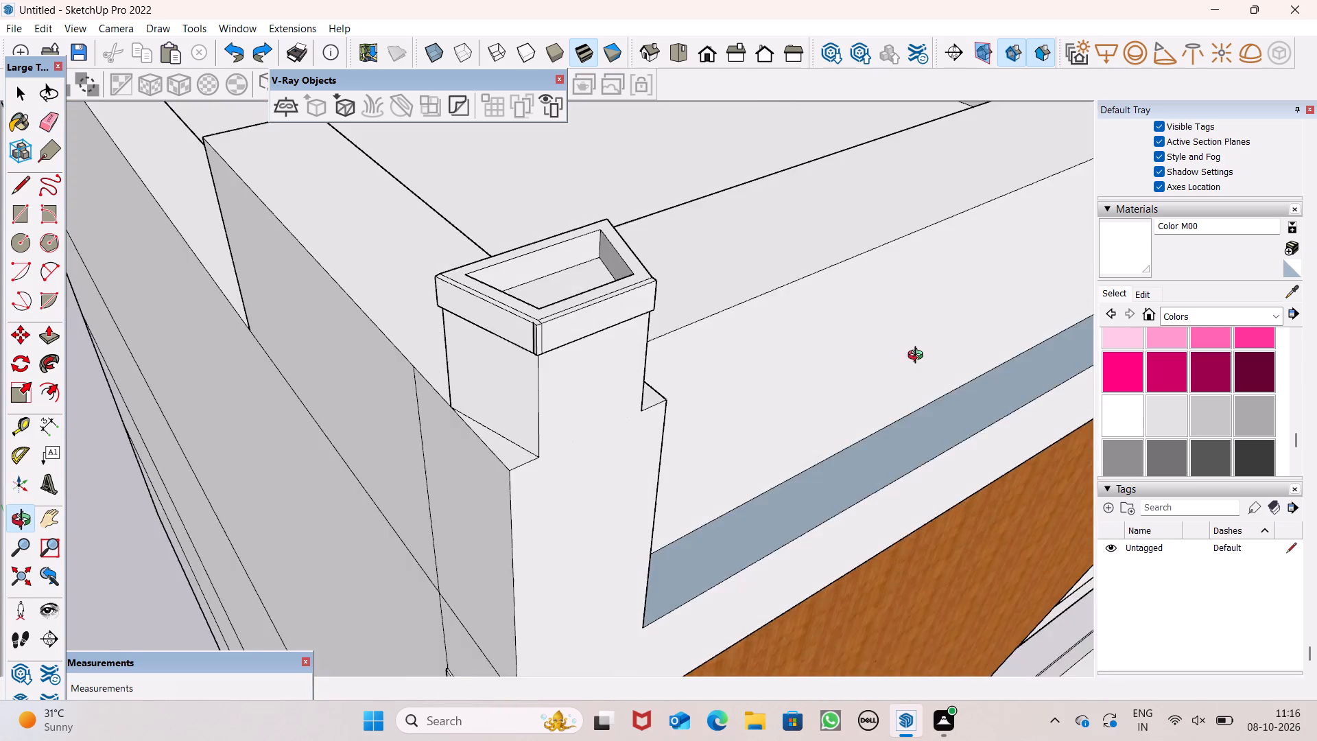
middle_click_drag(918, 357, 953, 352)
scroll(620, 301, "up", 7)
scroll(539, 368, "up", 6)
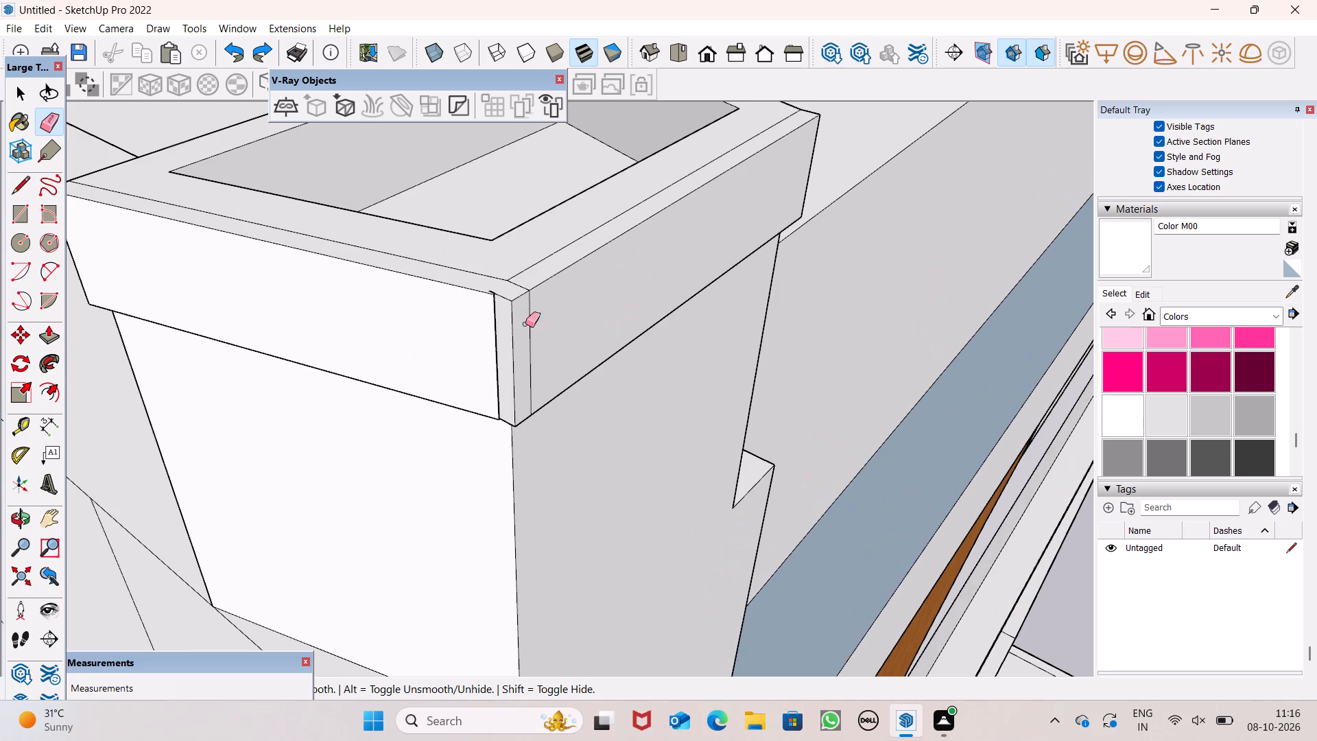
scroll(488, 329, "down", 5)
middle_click_drag(532, 373, 0, 325)
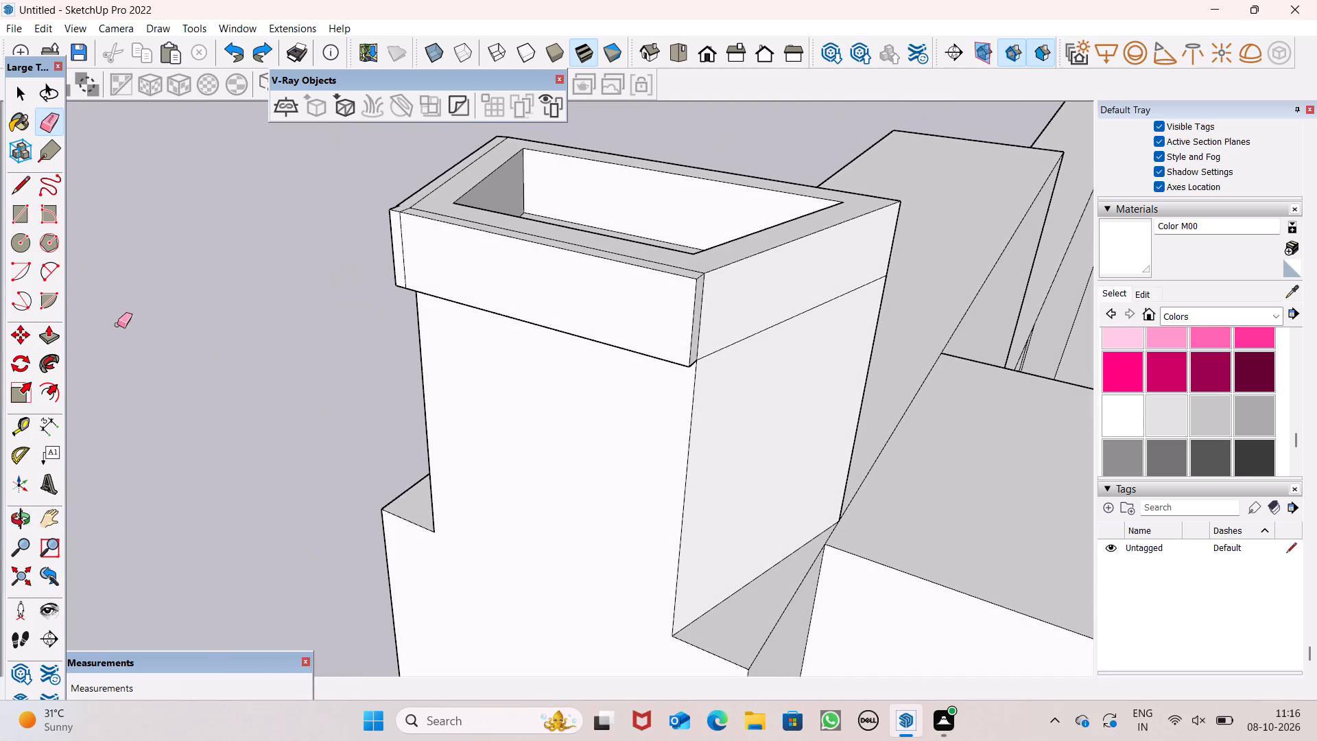
middle_click_drag(857, 354, 606, 348)
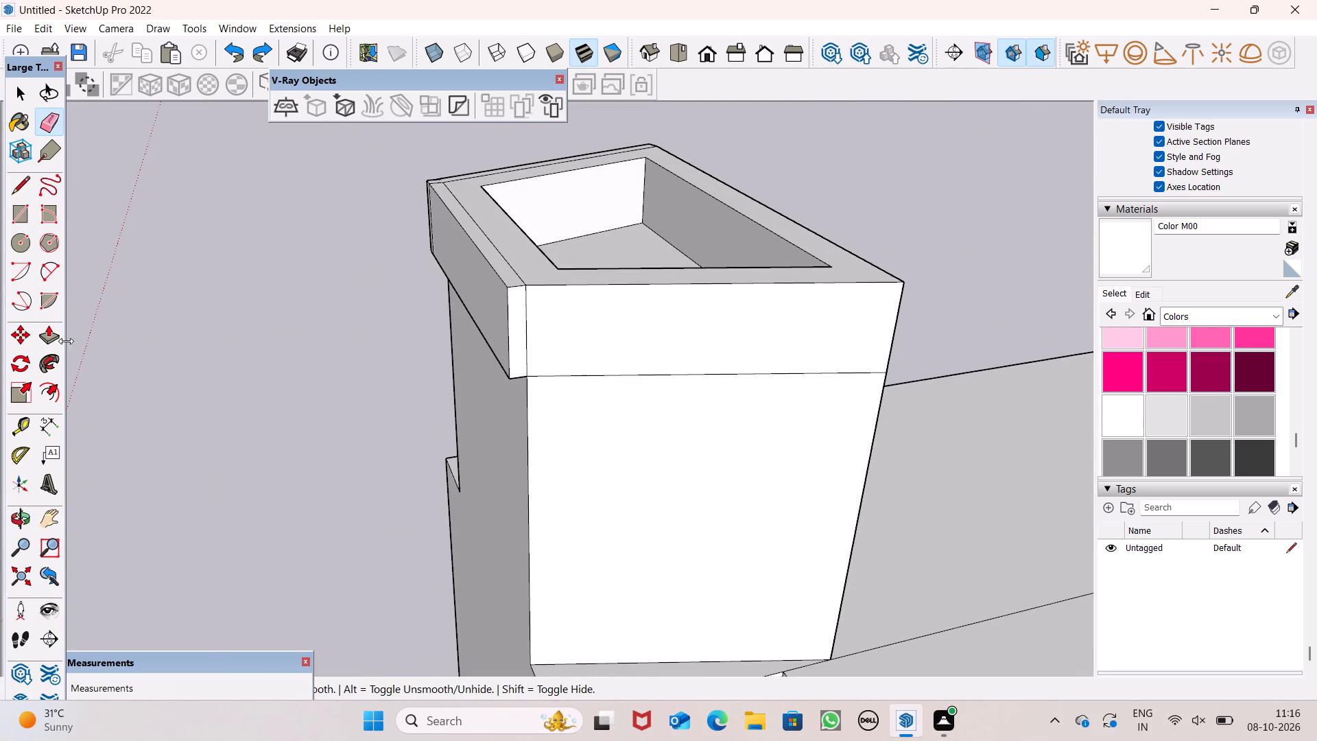
Extrude the front face of the raised rim outward by about 7/16" with Push/Pull.
left_click(49, 338)
scroll(564, 319, "up", 6)
left_click_drag(551, 327, 554, 332)
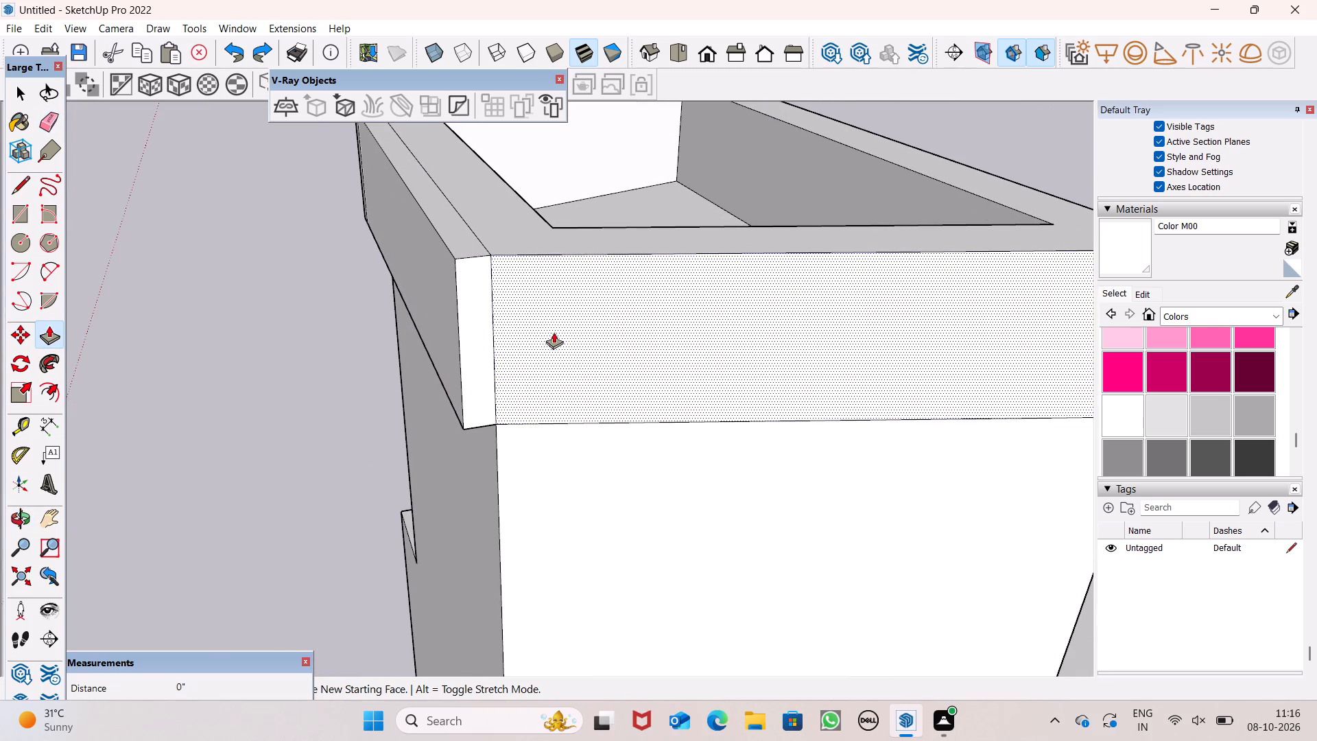
left_click_drag(554, 332, 545, 340)
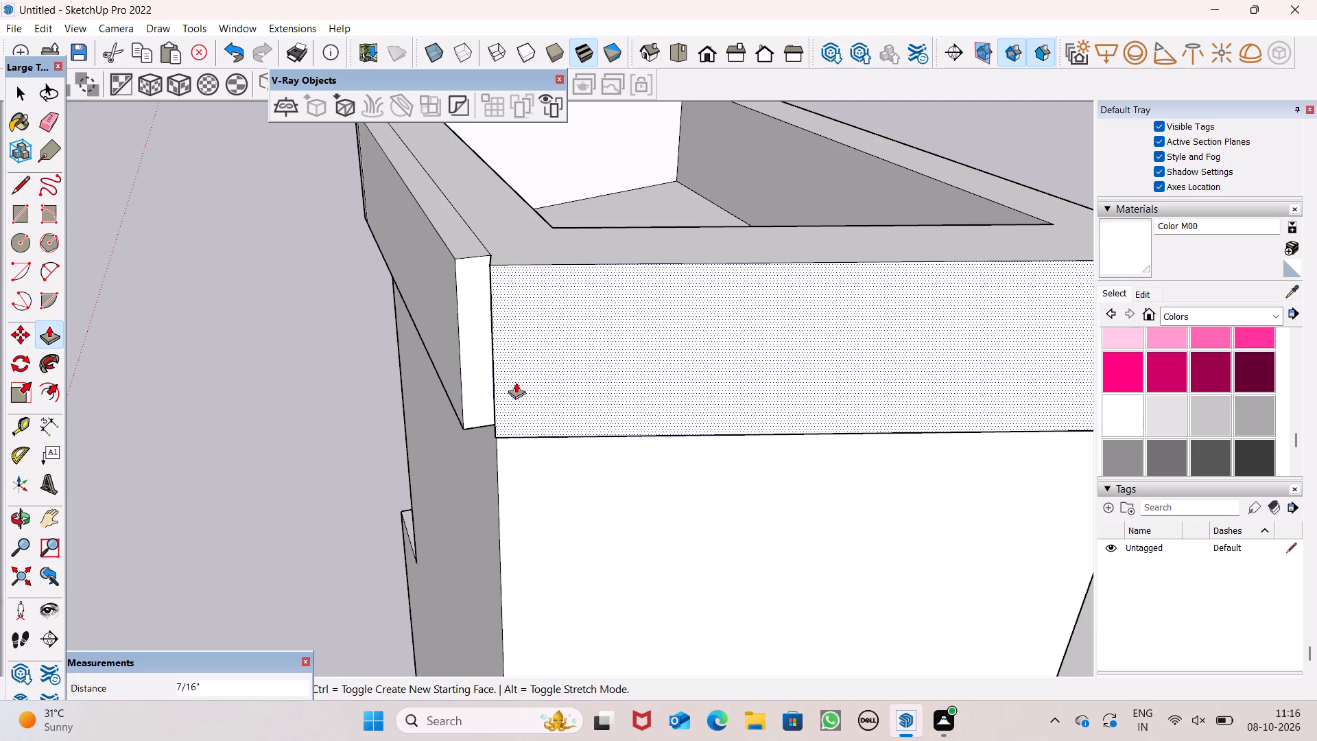
Extrude the narrow corner face at the rim's front-left corner by about 7/16" to meet the extended front face.
middle_click_drag(512, 392, 683, 435)
scroll(653, 399, "up", 3)
left_click_drag(634, 390, 656, 401)
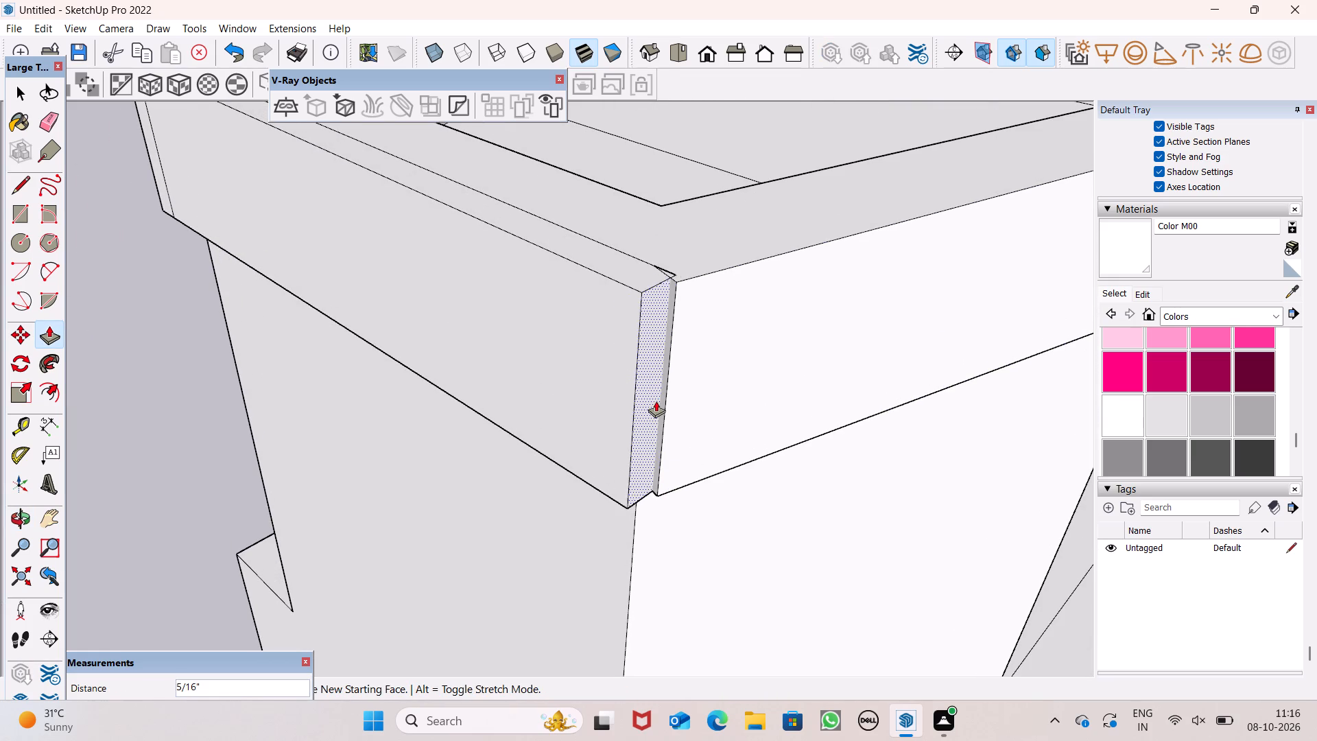
left_click_drag(656, 401, 663, 405)
scroll(584, 320, "up", 1)
scroll(559, 312, "down", 3)
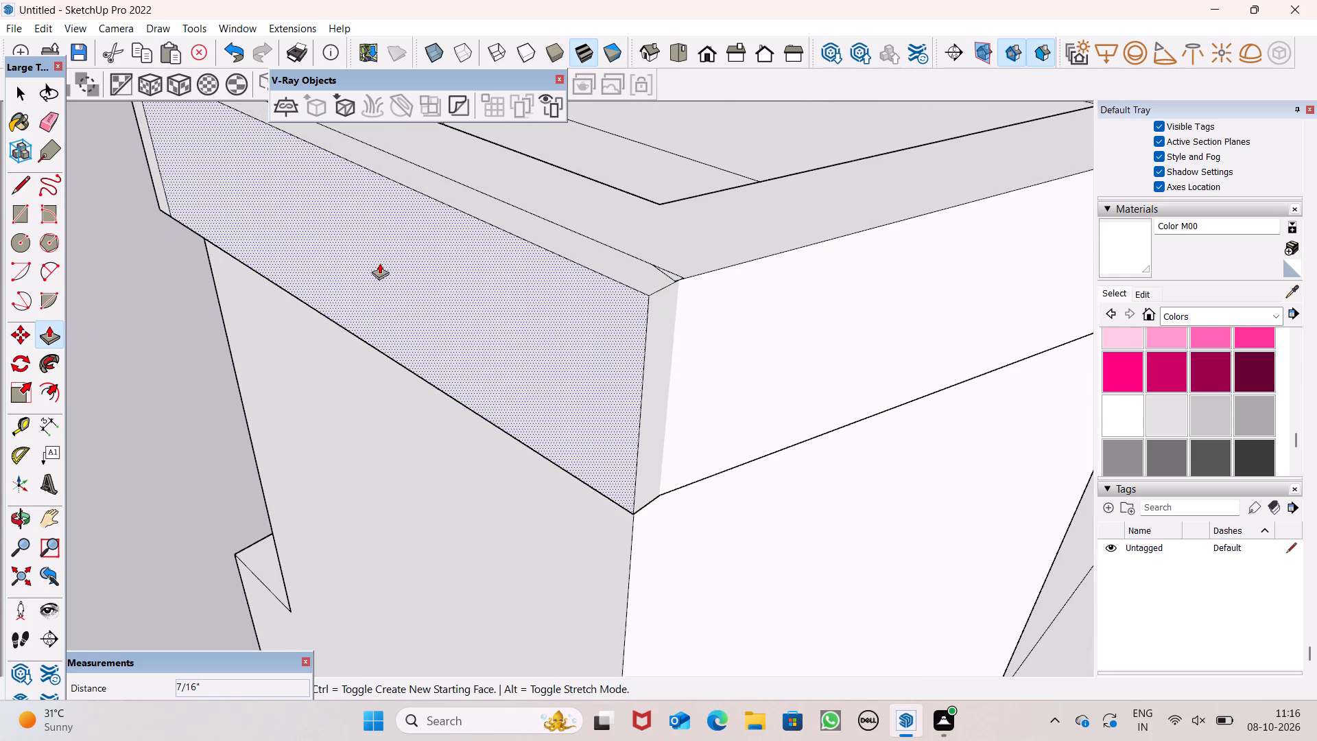
Erase the surplus short edge at the front-left corner and the long inner line along the rim's left top surface.
left_click(47, 119)
scroll(565, 289, "up", 2)
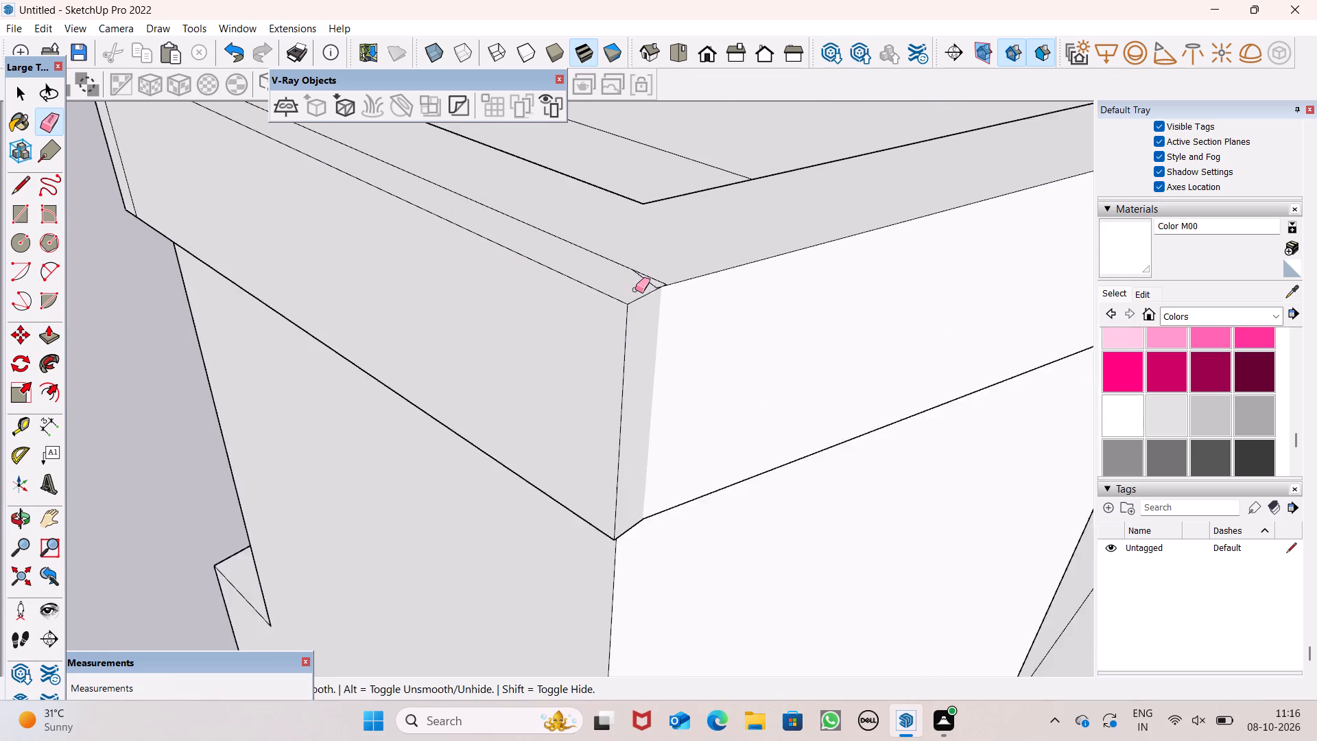
scroll(635, 290, "up", 10)
left_click_drag(658, 275, 632, 300)
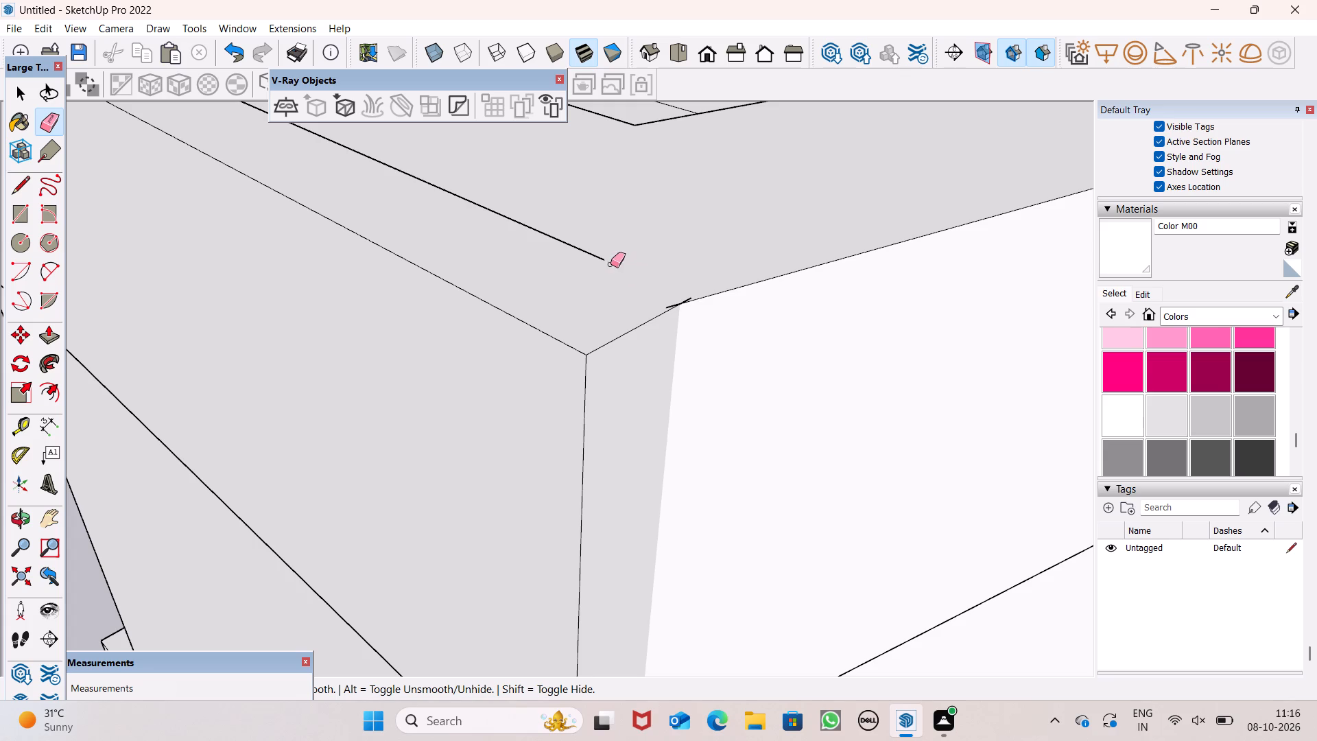
left_click_drag(602, 261, 598, 253)
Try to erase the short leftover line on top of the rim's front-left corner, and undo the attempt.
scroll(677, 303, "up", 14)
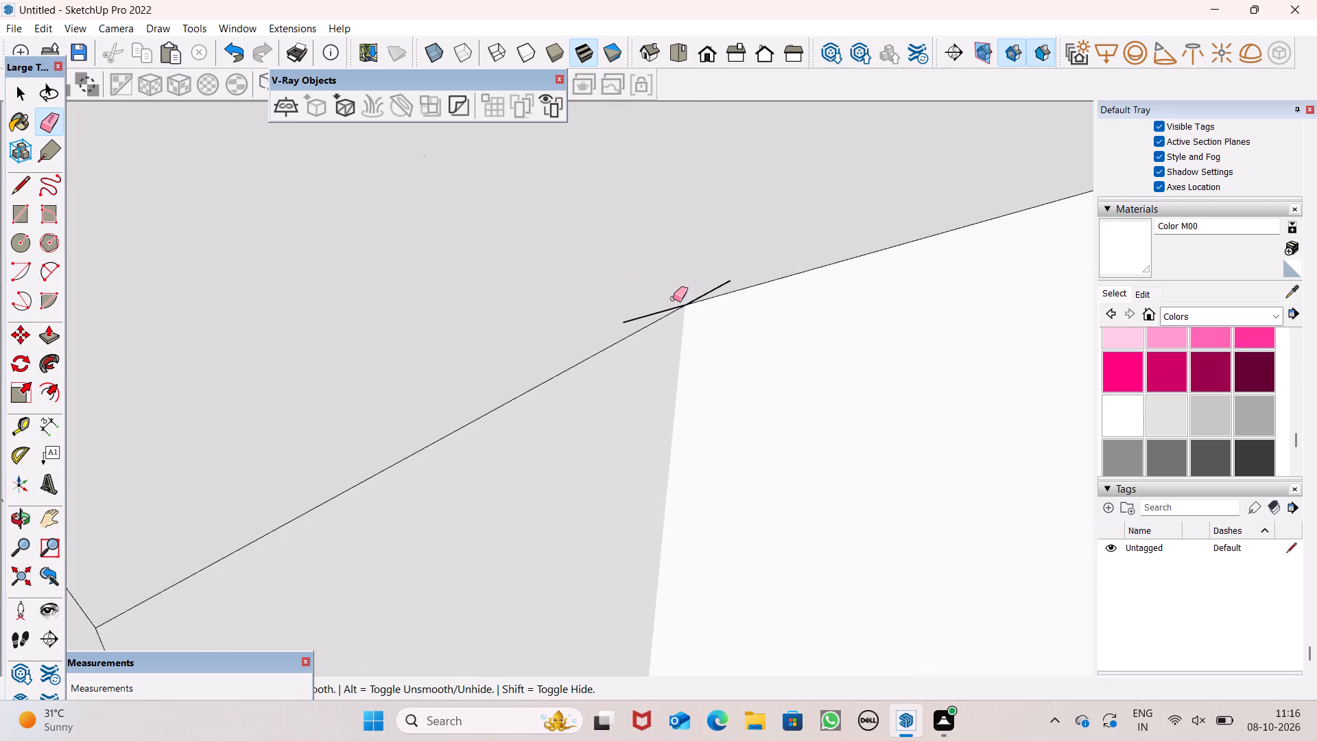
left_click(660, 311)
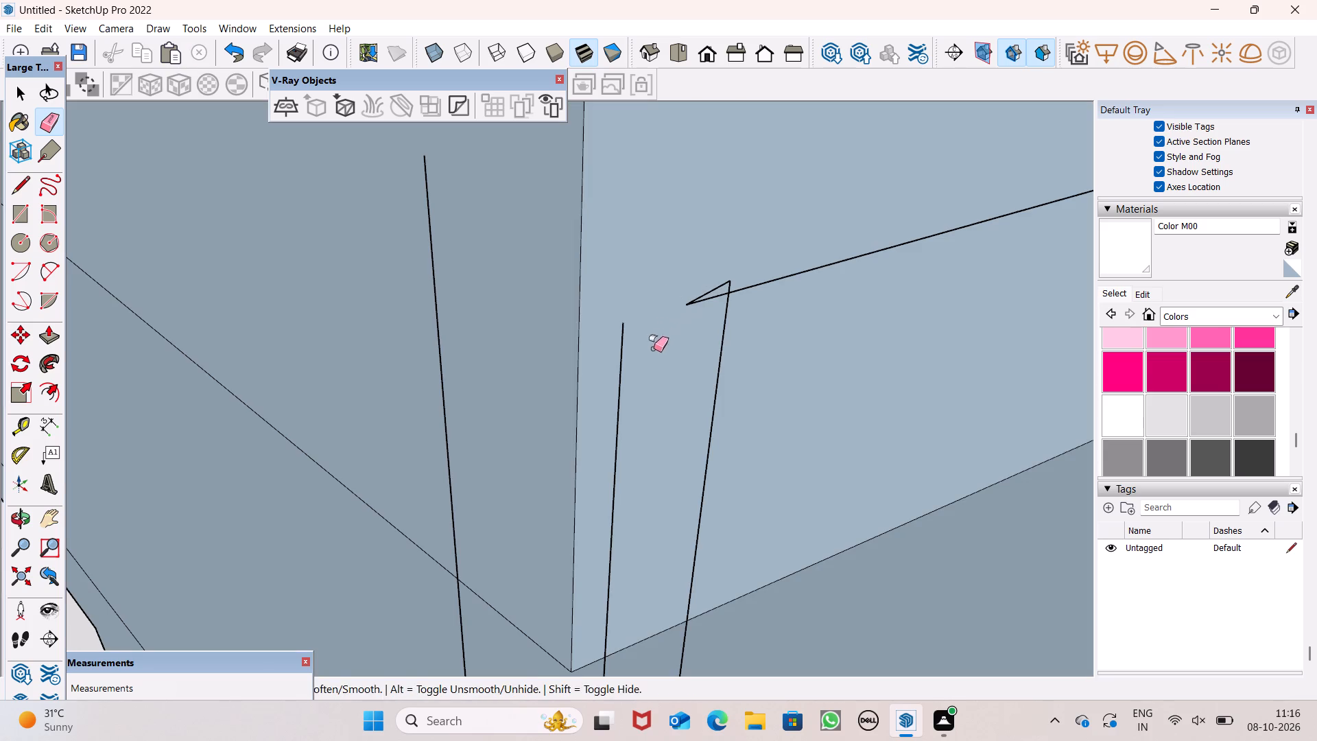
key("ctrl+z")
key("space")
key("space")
Examine the rim's front-left corner and the whole tapered block from farther away.
scroll(630, 304, "down", 18)
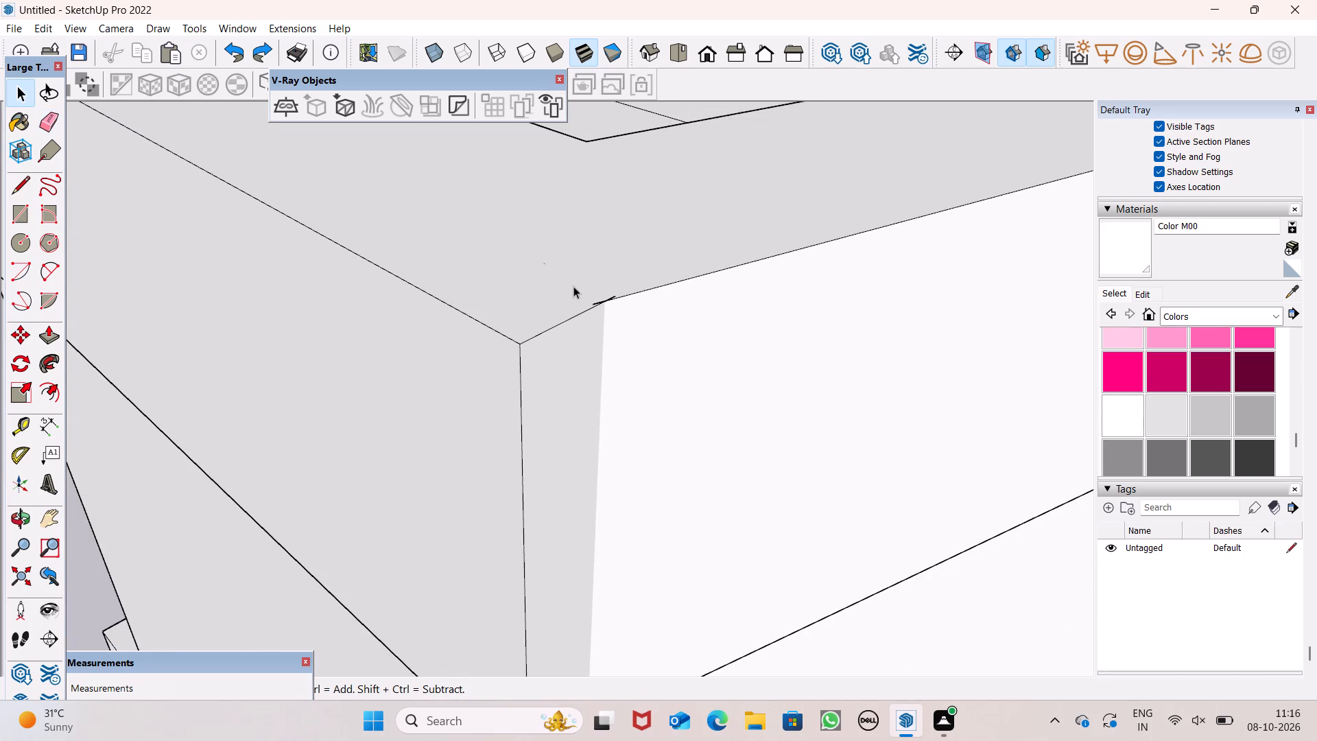
scroll(573, 286, "down", 10)
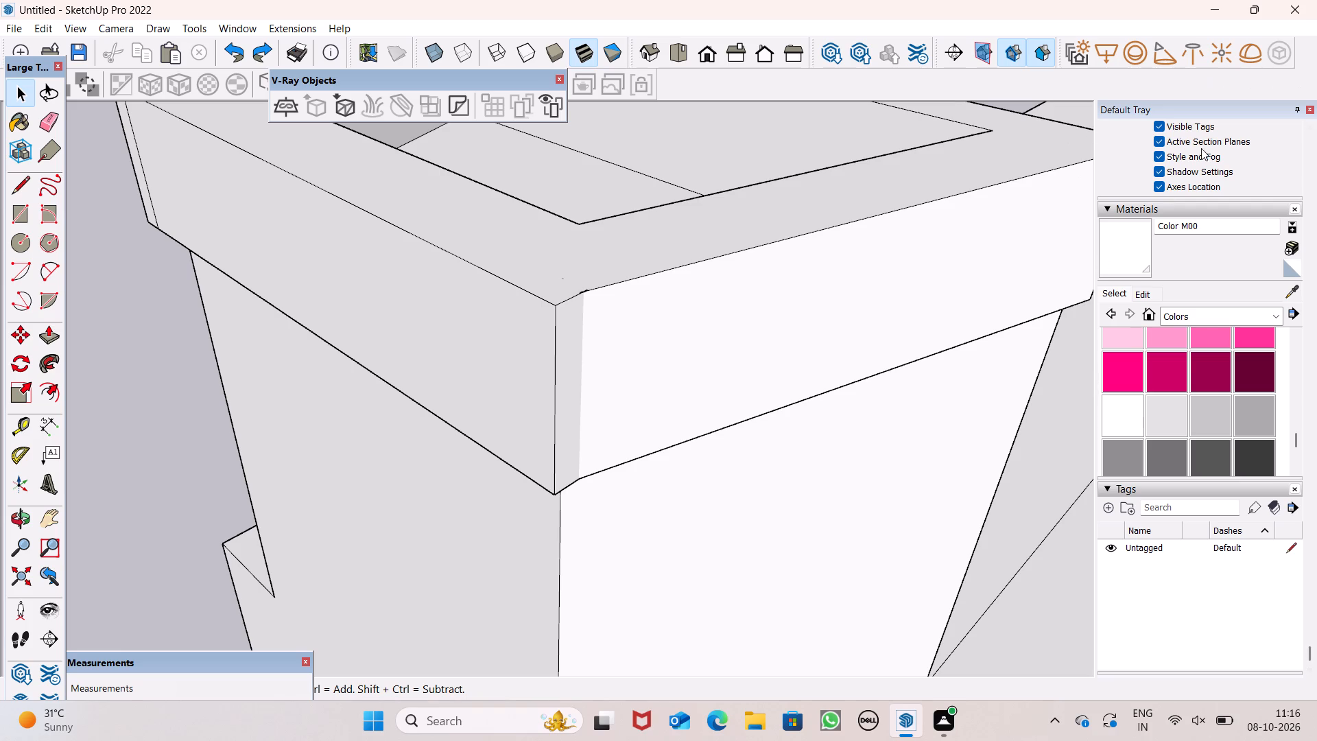
scroll(729, 161, "down", 4)
scroll(818, 251, "down", 8)
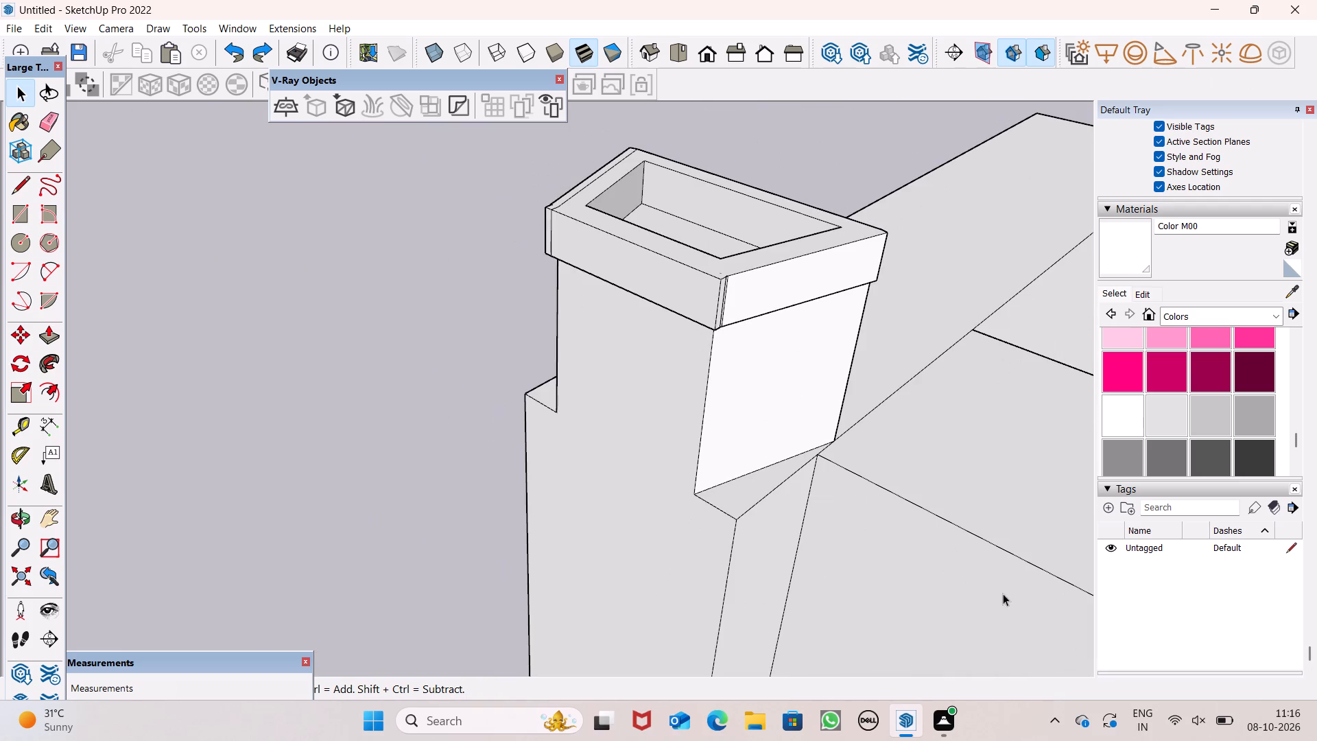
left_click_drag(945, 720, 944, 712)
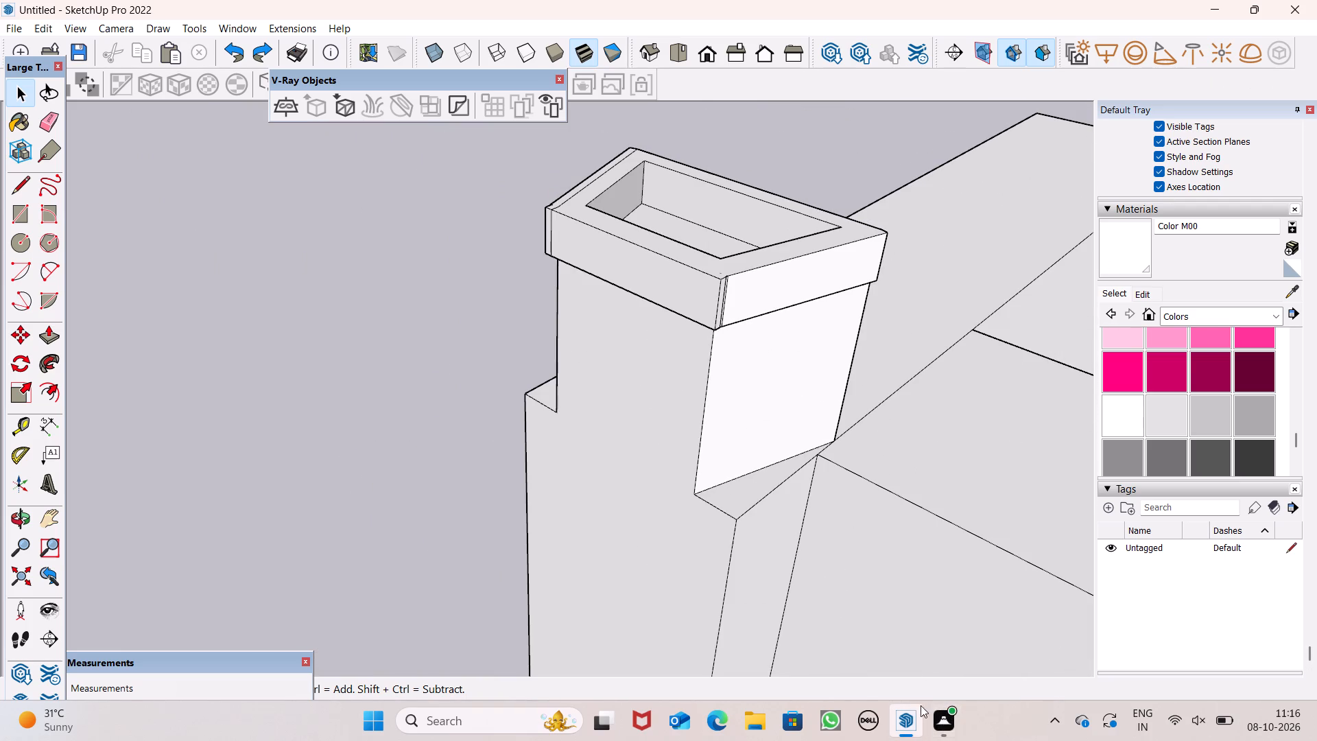
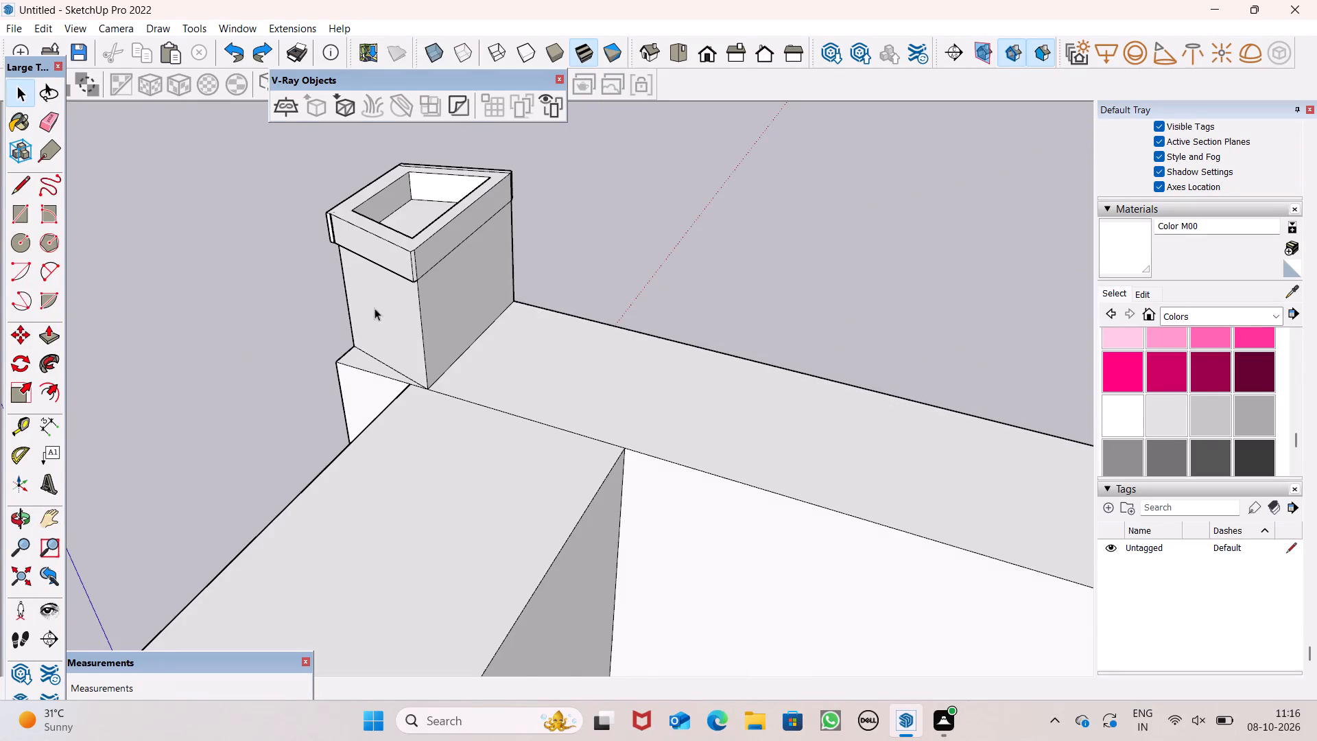
Examine the tapered corner block from the front and the building's whole front elevation from farther away.
scroll(471, 281, "up", 2)
scroll(501, 291, "down", 3)
middle_click_drag(504, 327, 1225, 279)
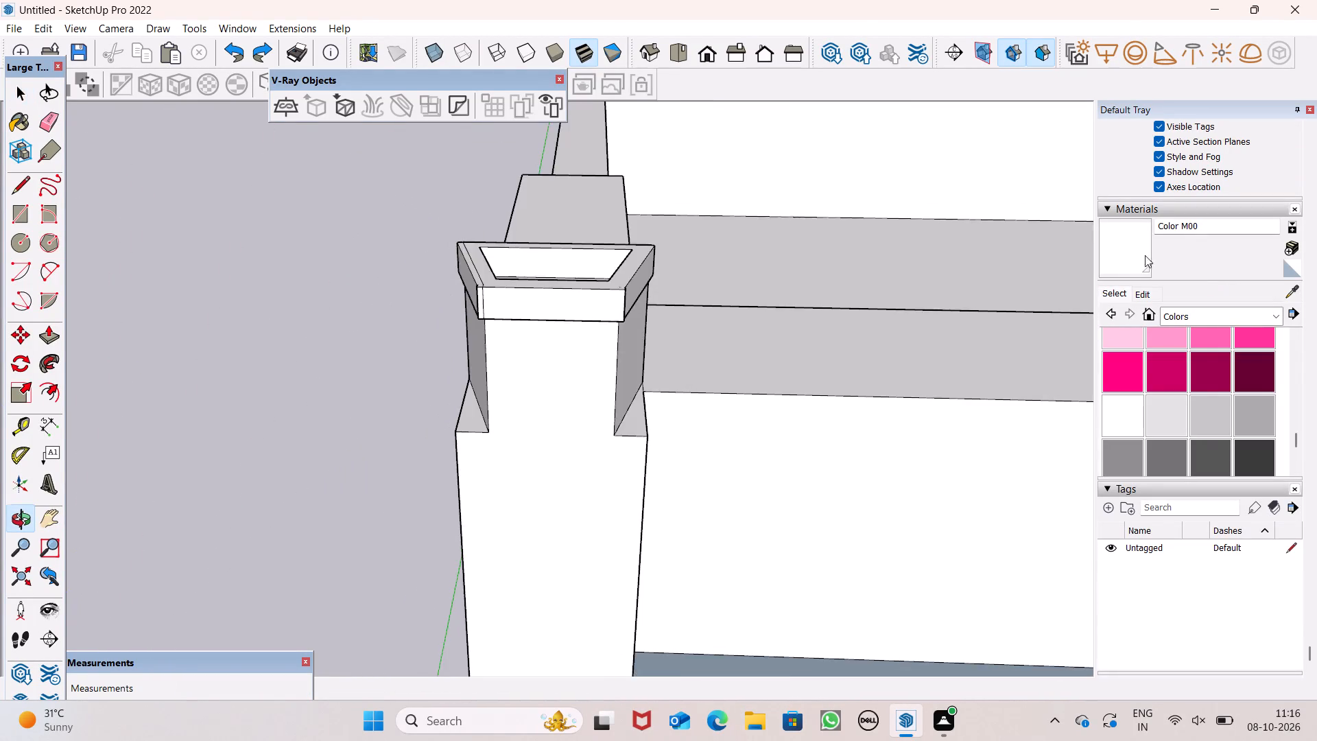
scroll(982, 266, "down", 3)
scroll(564, 250, "down", 5)
scroll(626, 252, "down", 2)
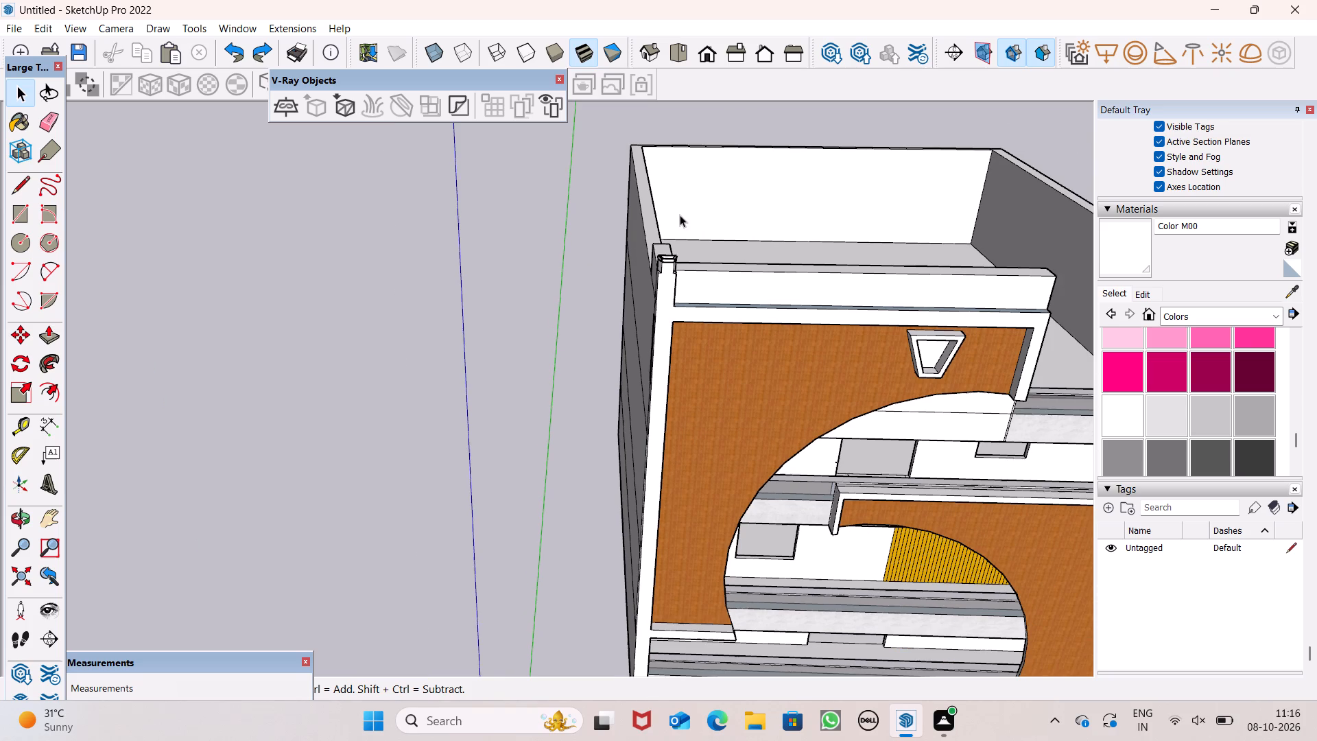
scroll(667, 235, "down", 2)
scroll(481, 259, "up", 1)
scroll(458, 266, "down", 1)
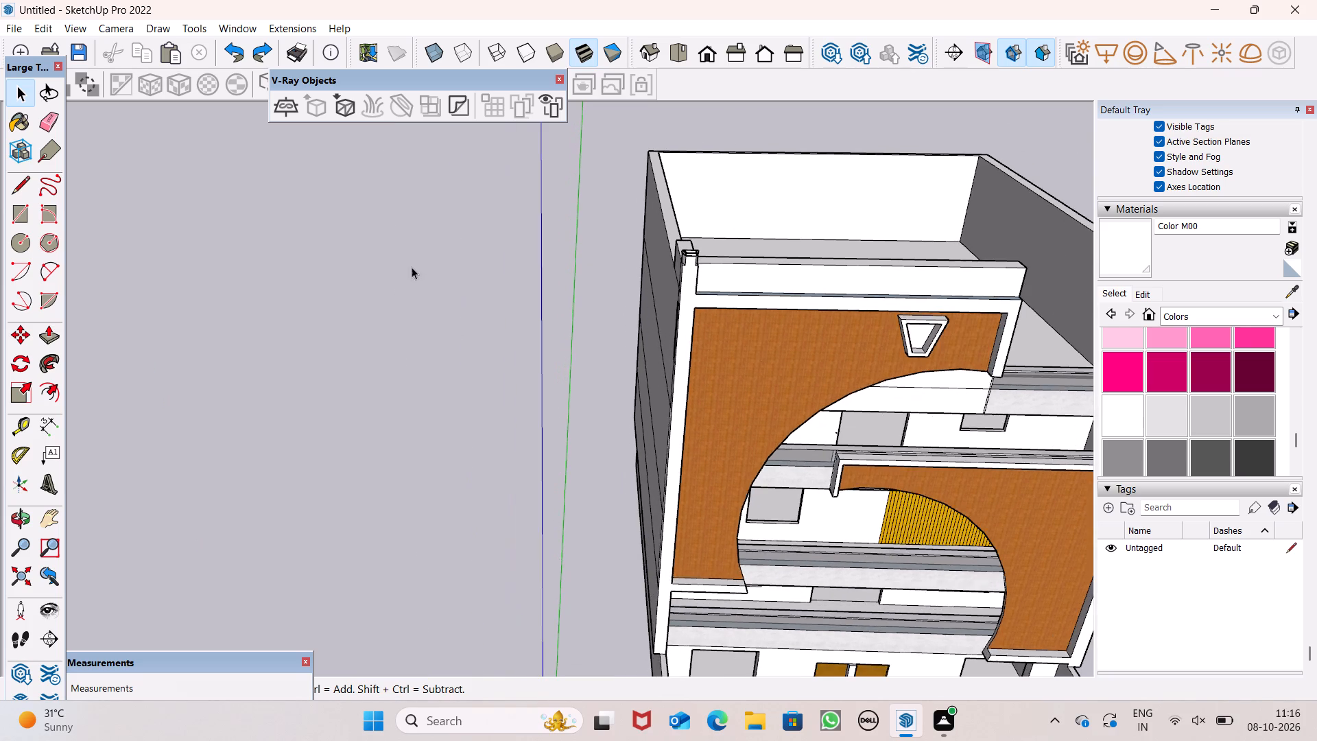
scroll(397, 272, "down", 3)
scroll(316, 272, "down", 2)
middle_click_drag(895, 458, 906, 351)
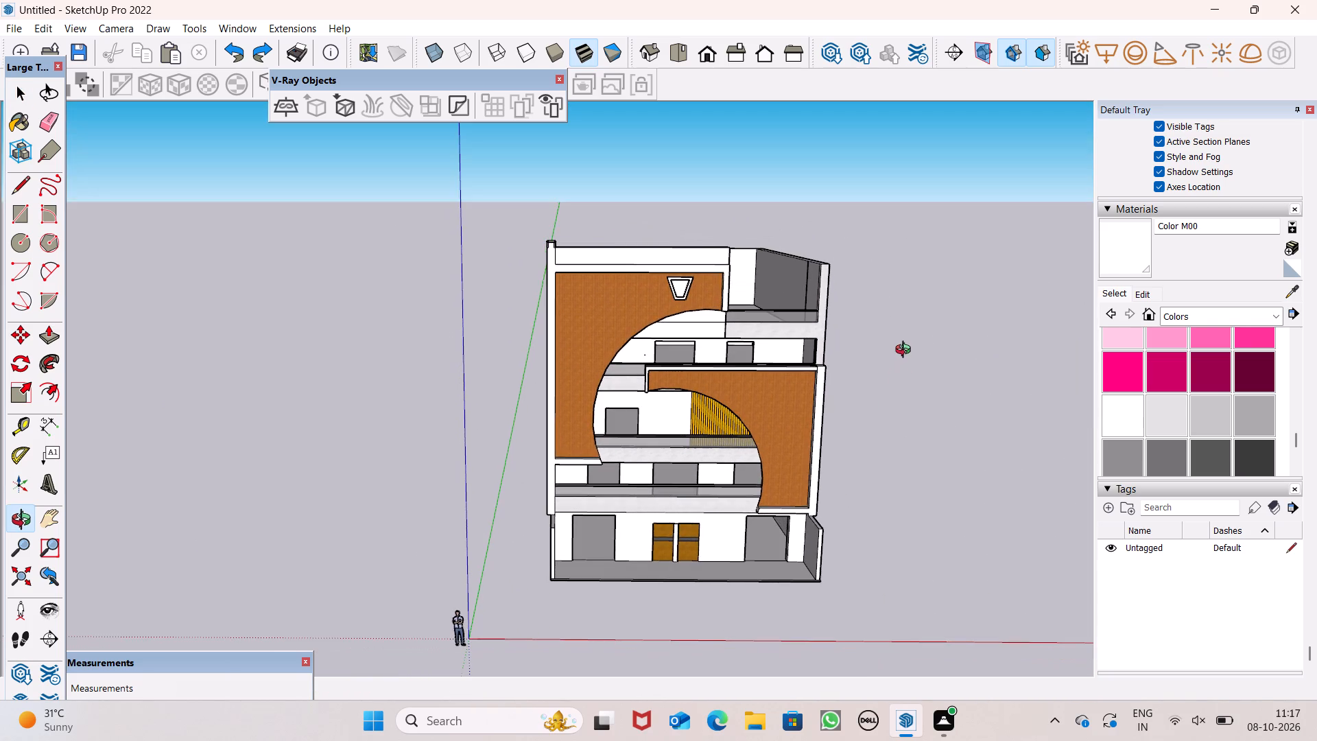
middle_click_drag(906, 351, 908, 316)
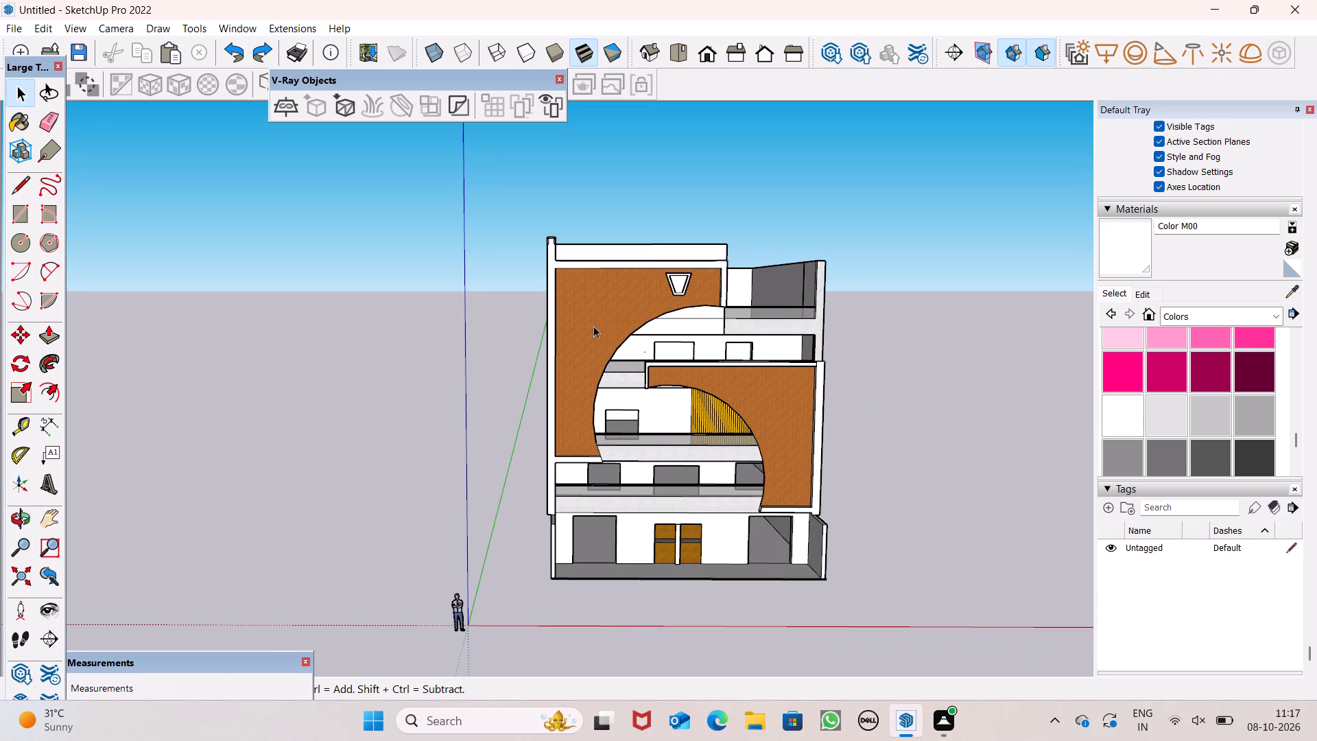
scroll(656, 245, "up", 6)
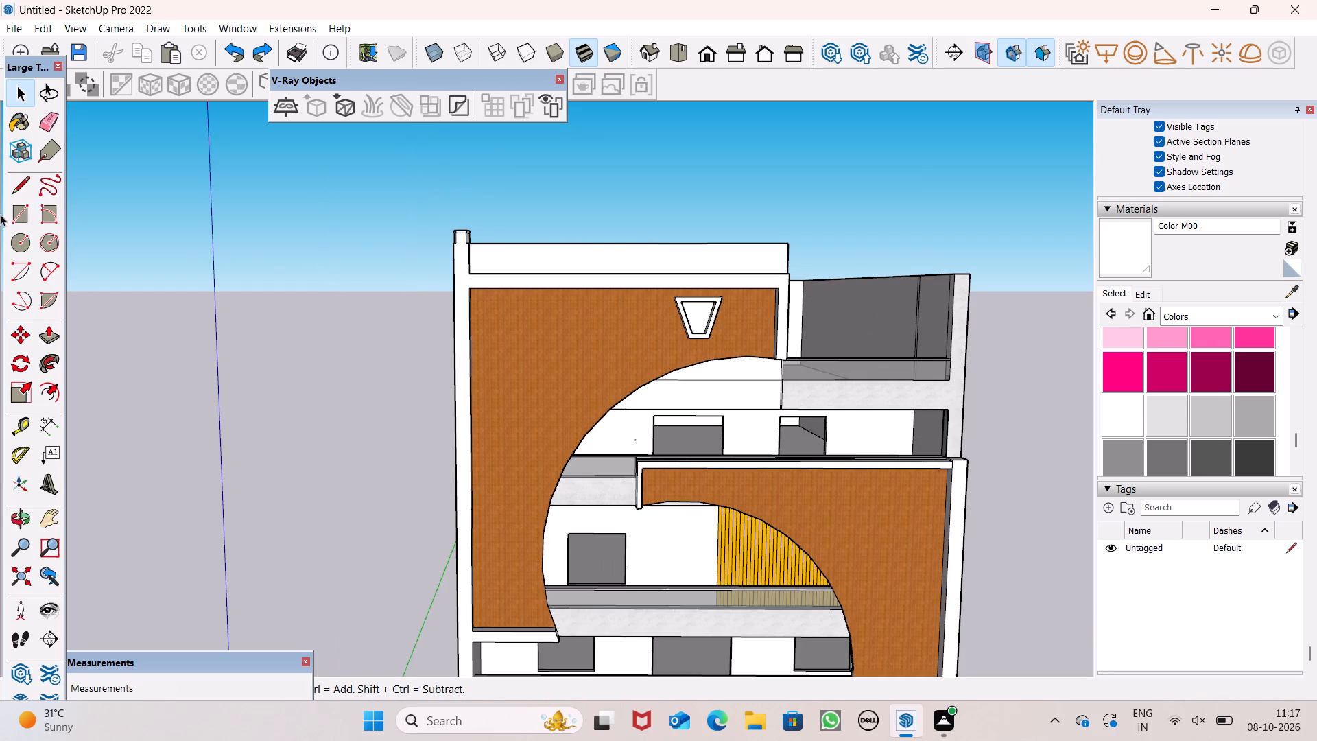
Draw a horizontal line about 1' 5" long across the left corner strip's front face, just below the tapered block.
left_click(19, 195)
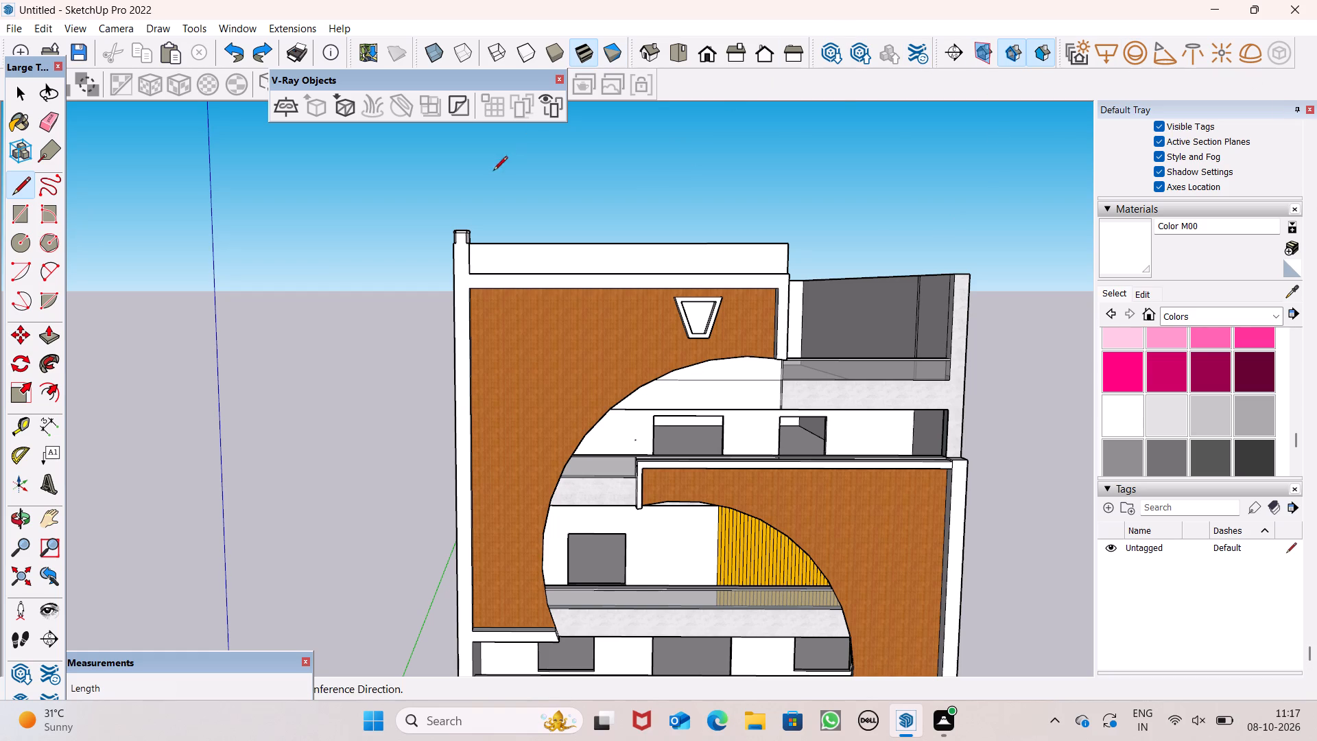
scroll(475, 157, "down", 3)
middle_click_drag(715, 315, 715, 570)
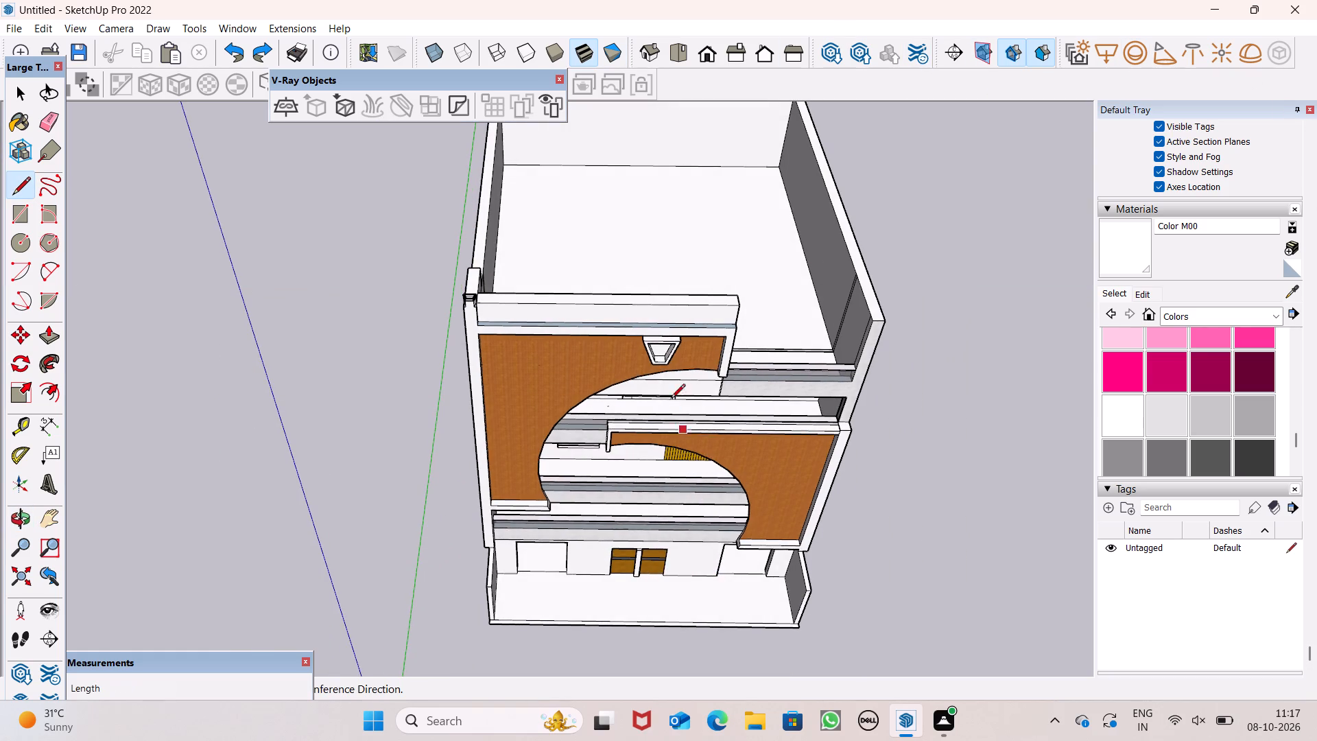
scroll(534, 343, "up", 2)
scroll(434, 314, "up", 2)
scroll(488, 314, "down", 1)
scroll(488, 314, "up", 1)
scroll(489, 313, "down", 1)
scroll(489, 313, "up", 7)
scroll(475, 320, "down", 1)
scroll(475, 320, "up", 1)
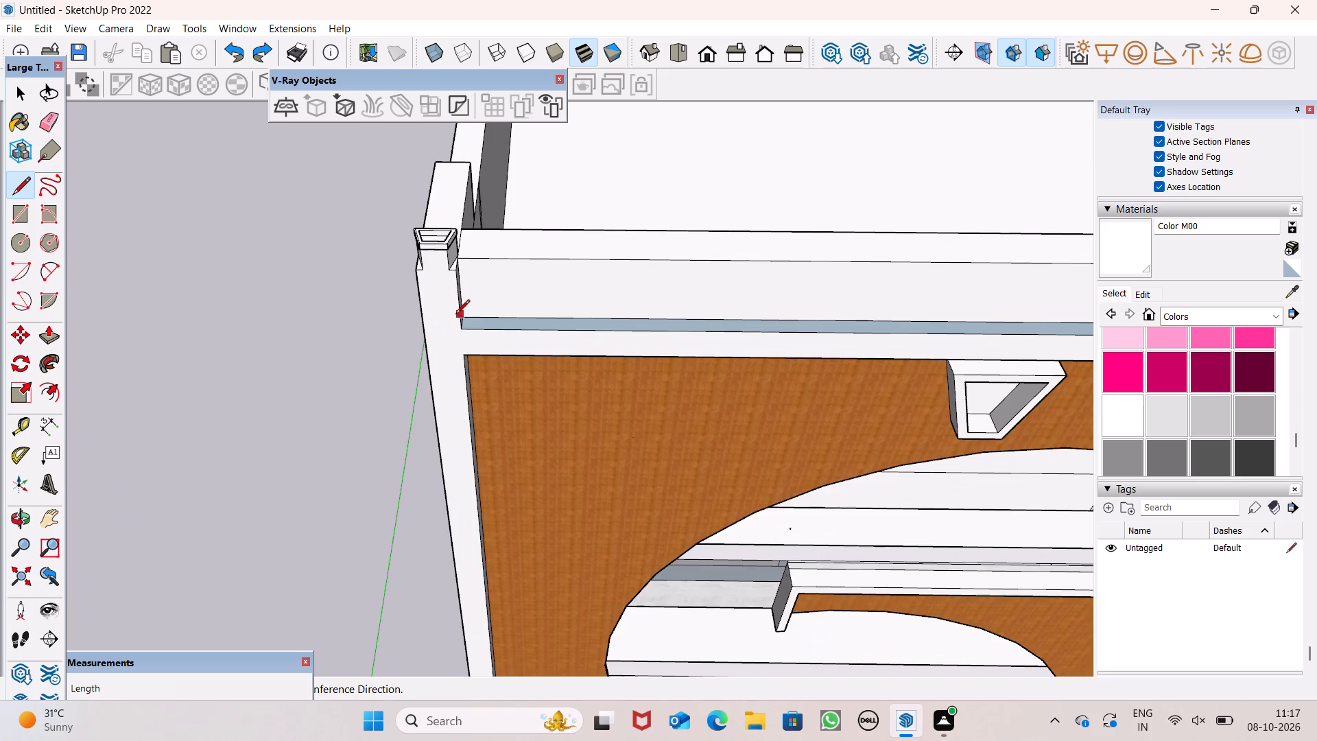
scroll(454, 314, "up", 5)
middle_click_drag(492, 332, 488, 246)
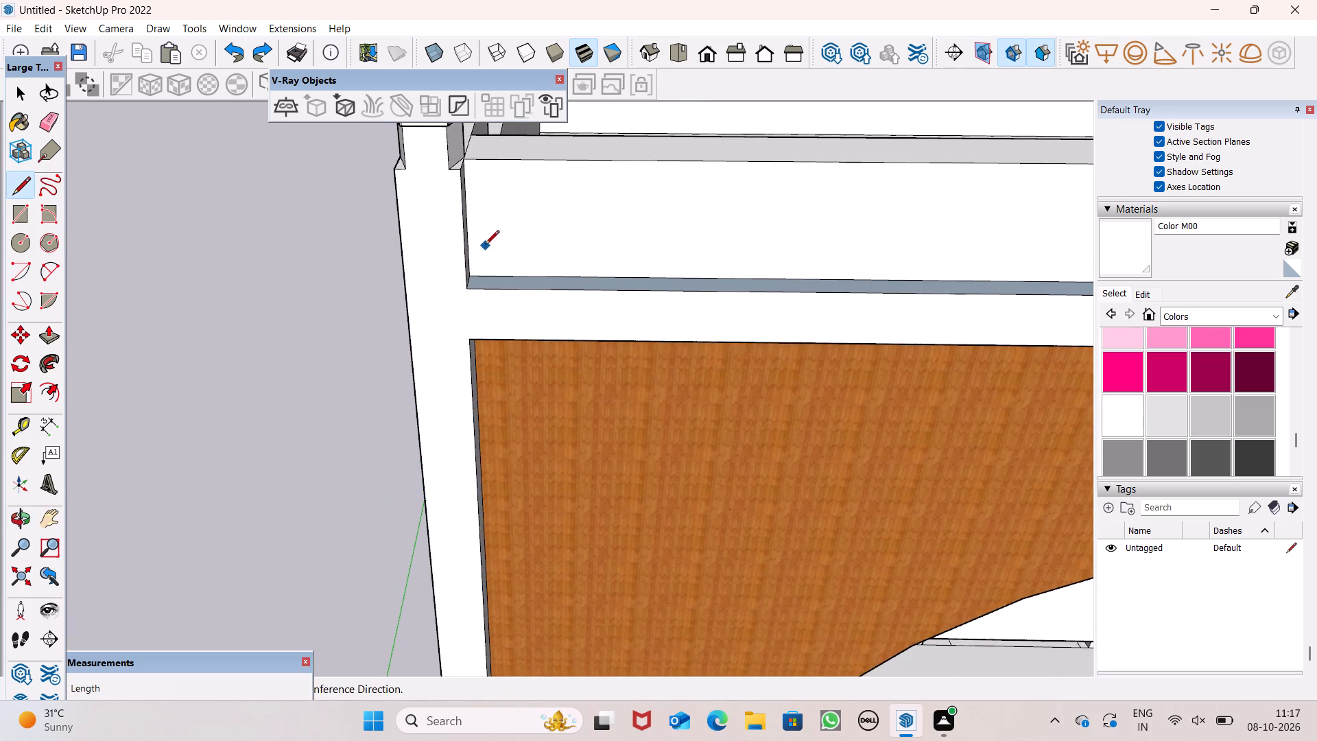
scroll(484, 244, "up", 1)
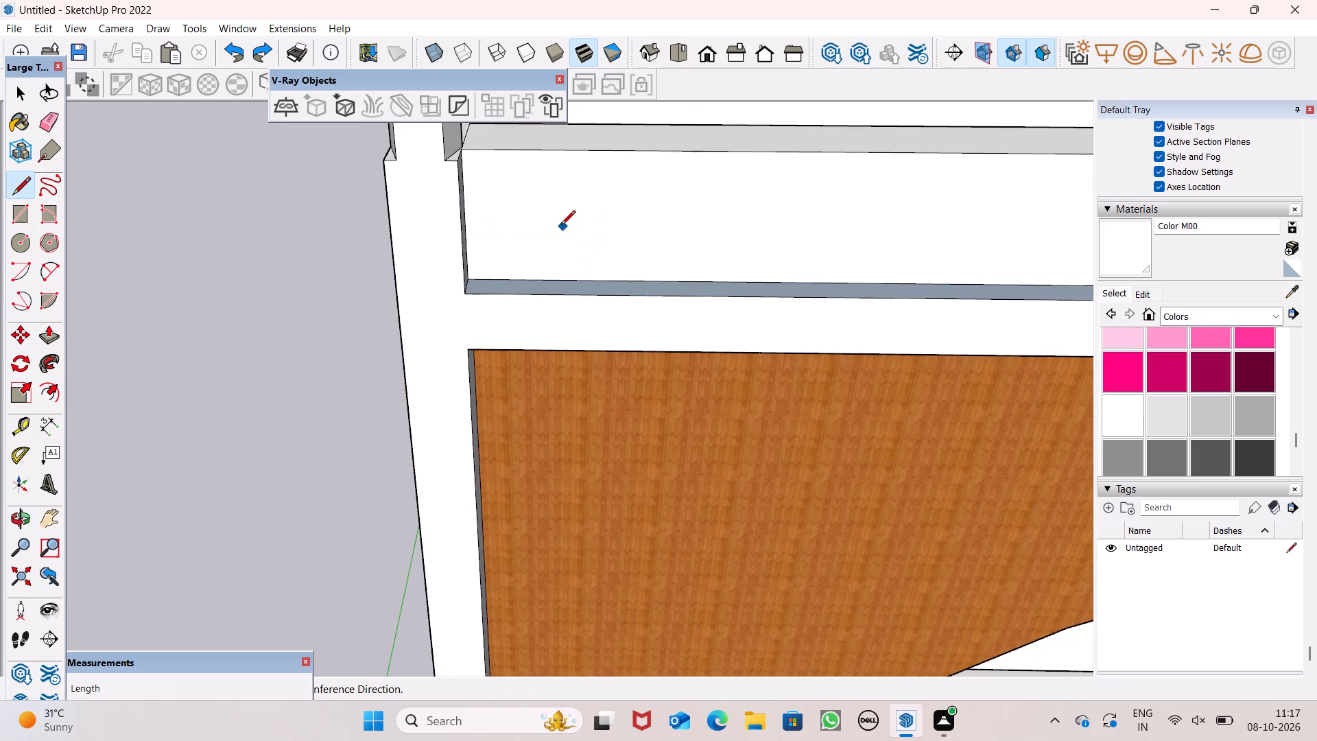
scroll(529, 221, "up", 3)
scroll(514, 222, "down", 4)
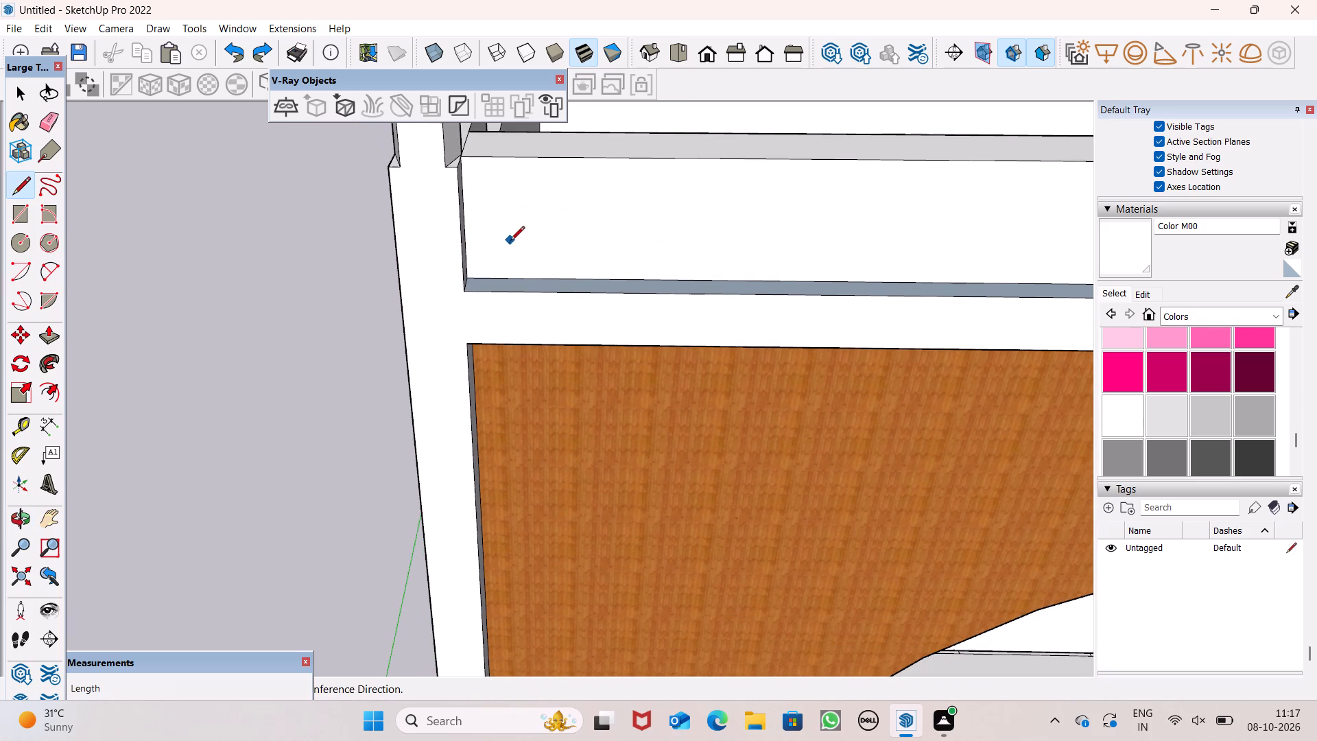
scroll(516, 238, "down", 9)
middle_click_drag(513, 298, 502, 238)
scroll(497, 223, "up", 2)
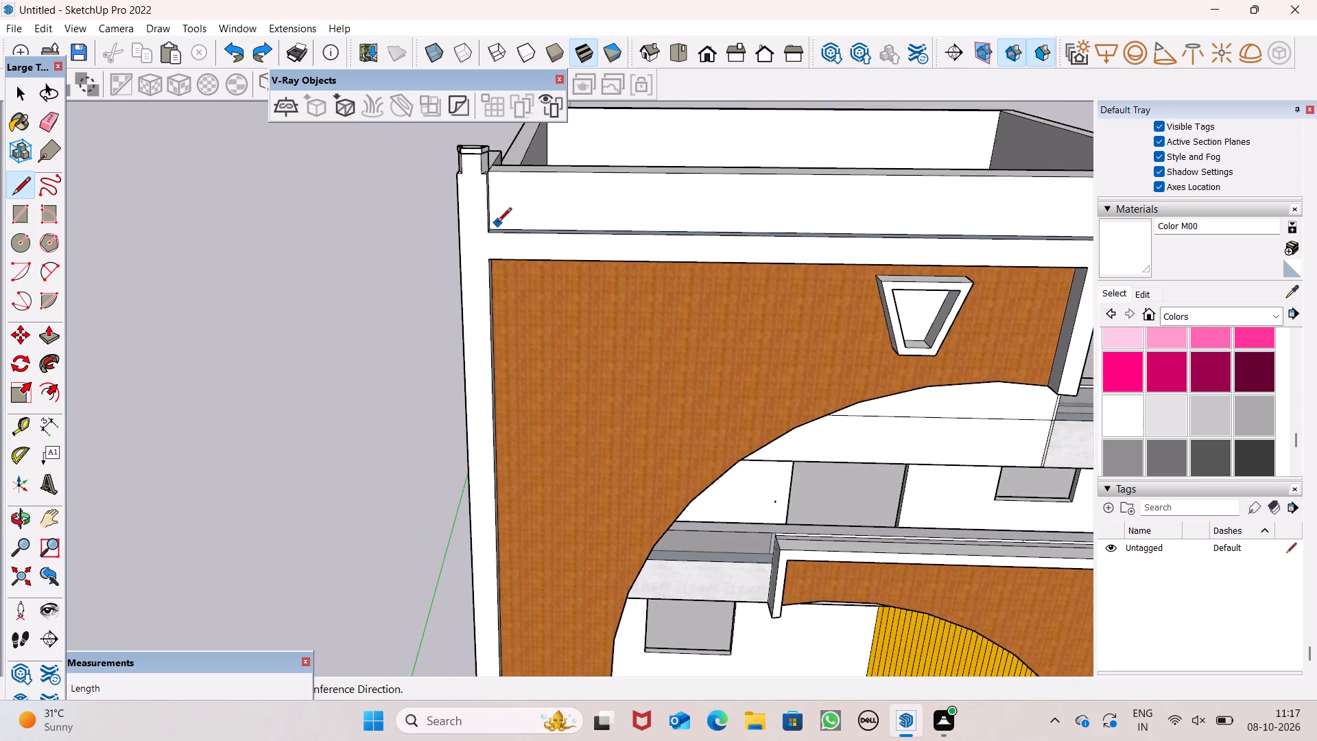
scroll(497, 223, "up", 5)
scroll(442, 211, "down", 10)
middle_click_drag(462, 222, 461, 222)
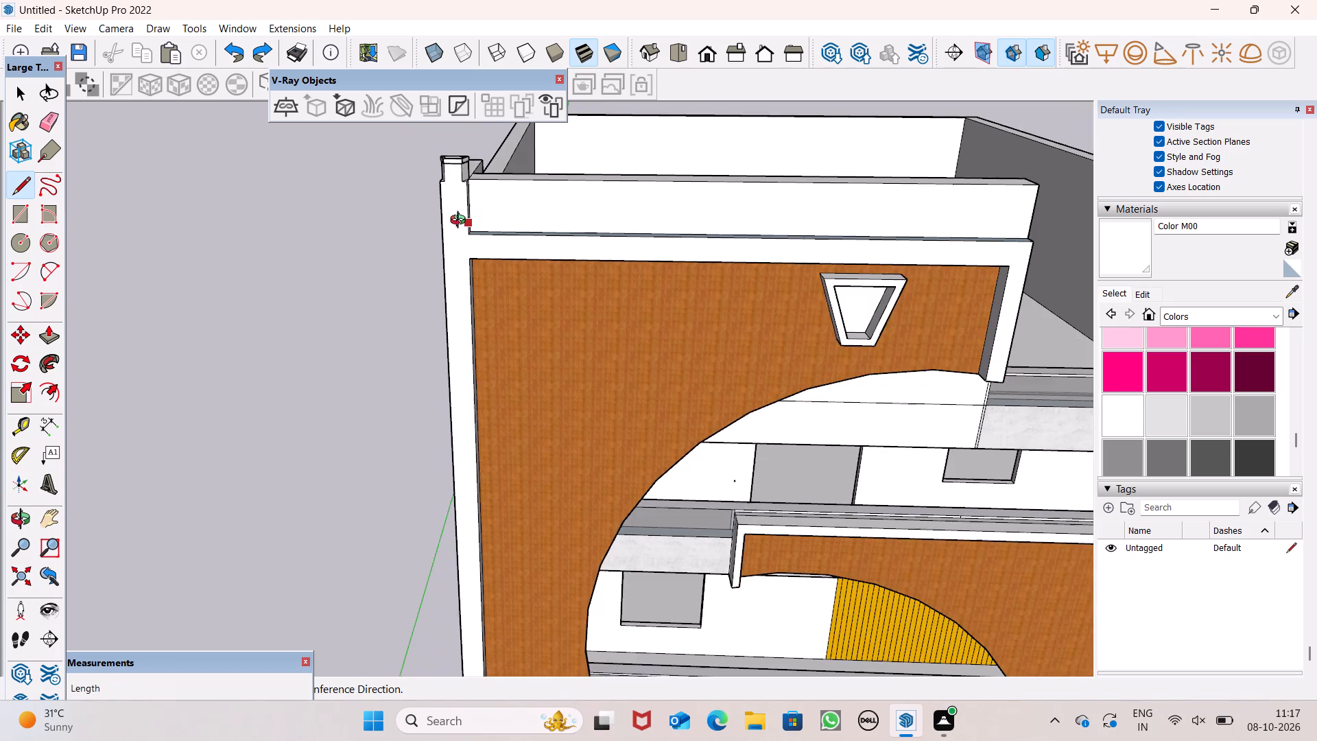
middle_click_drag(461, 222, 436, 193)
scroll(438, 192, "up", 11)
scroll(443, 224, "down", 5)
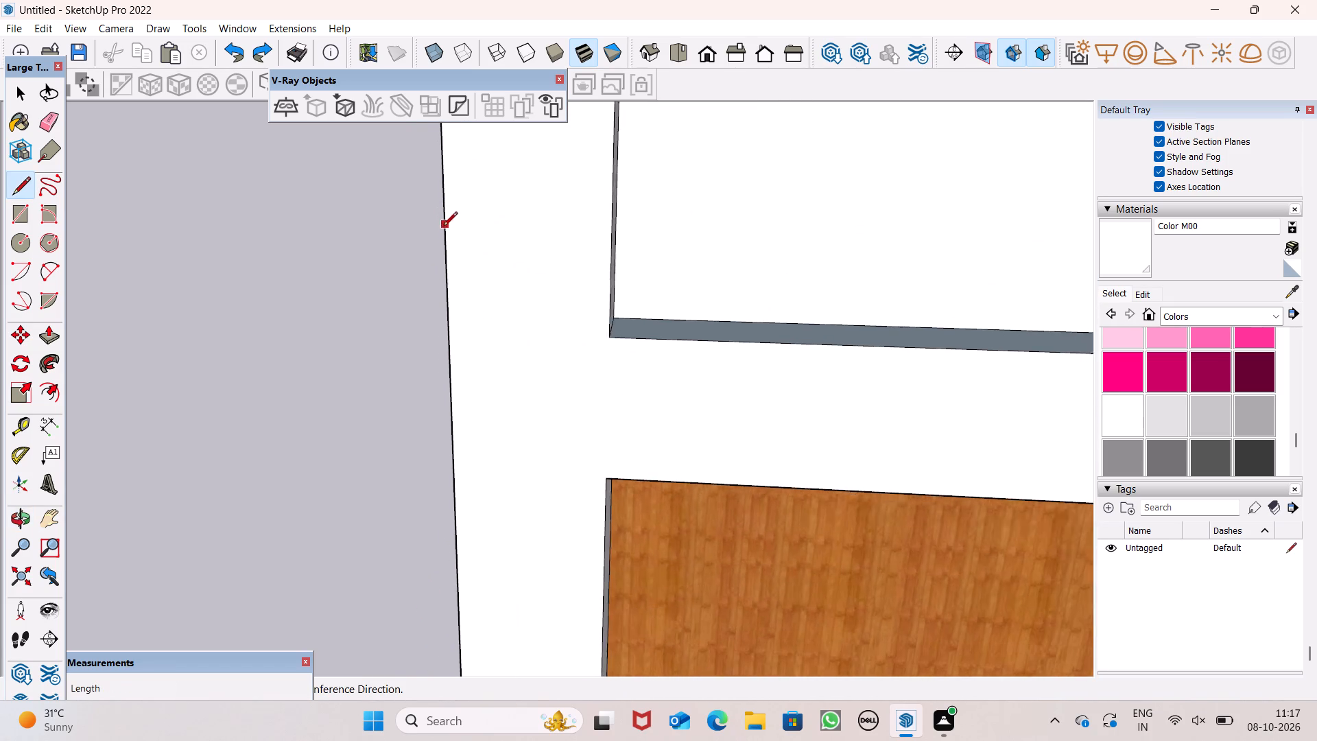
scroll(460, 240, "down", 2)
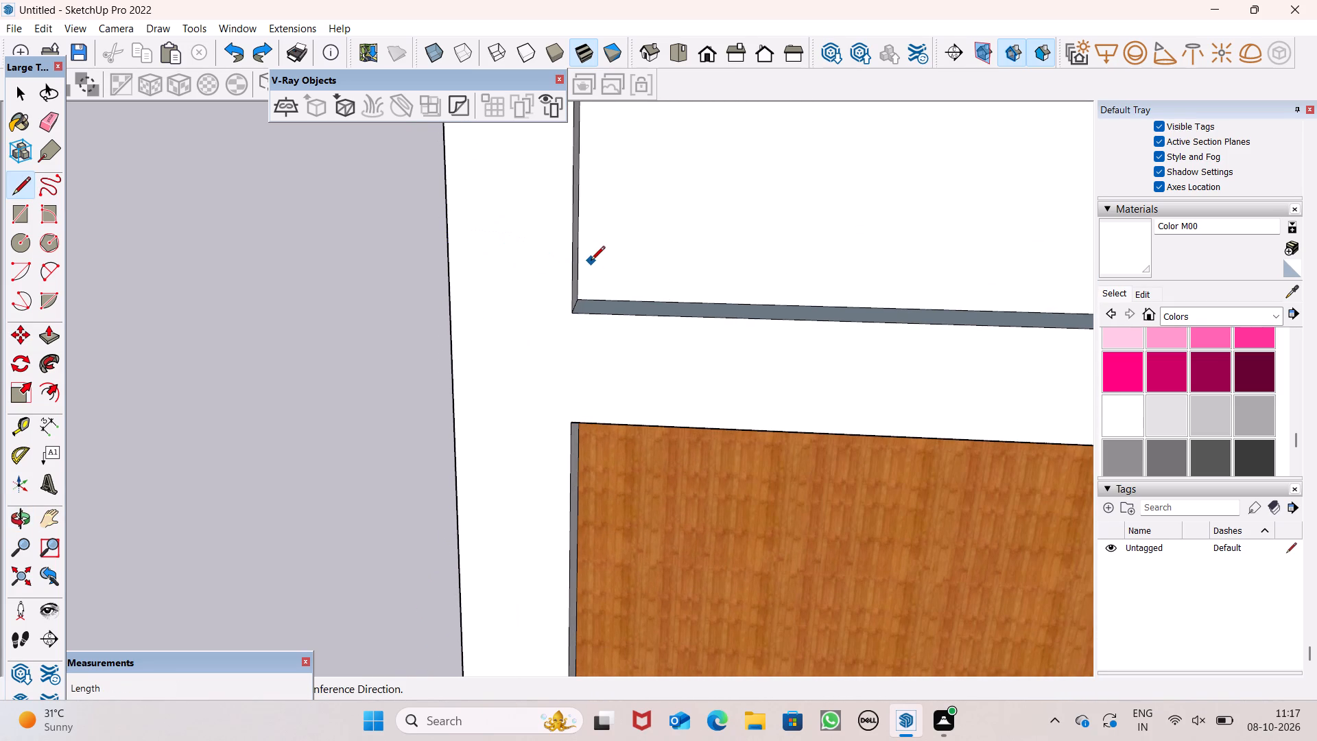
scroll(576, 261, "down", 2)
scroll(560, 270, "up", 1)
scroll(557, 272, "down", 3)
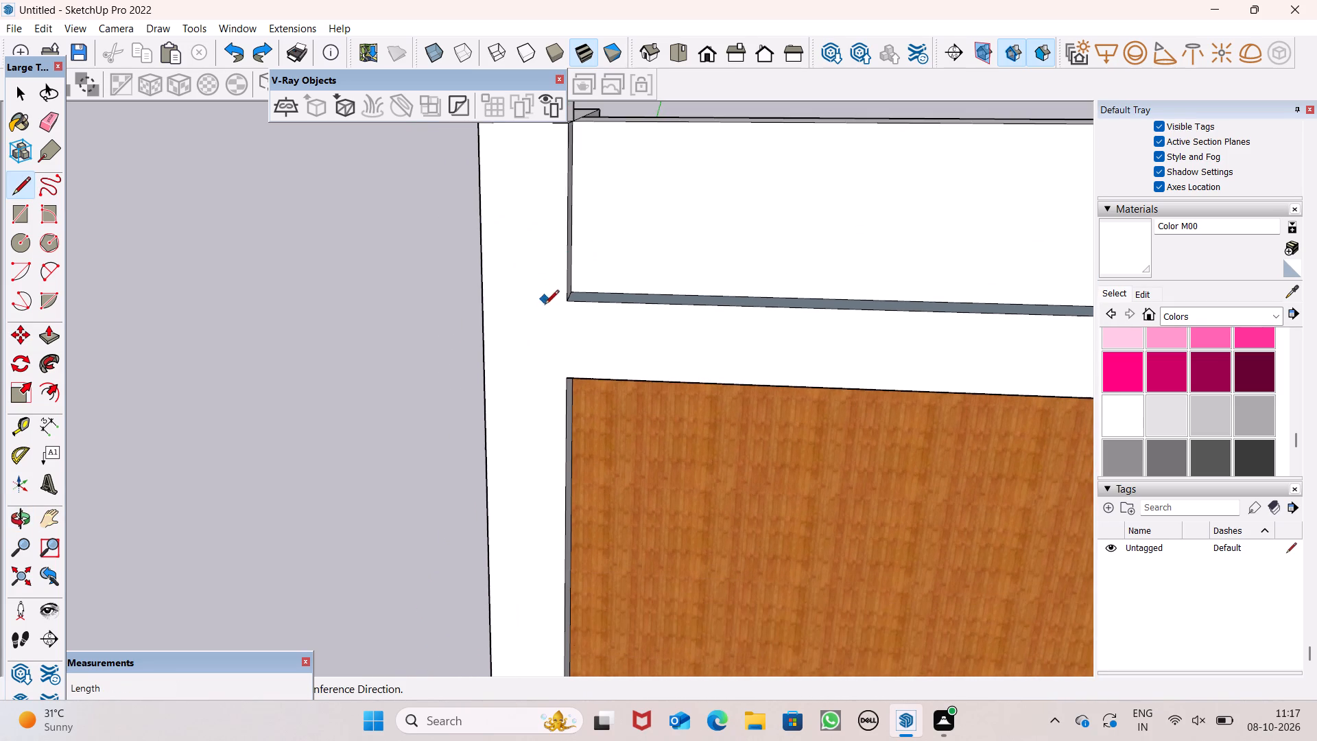
scroll(554, 296, "down", 4)
scroll(530, 211, "up", 2)
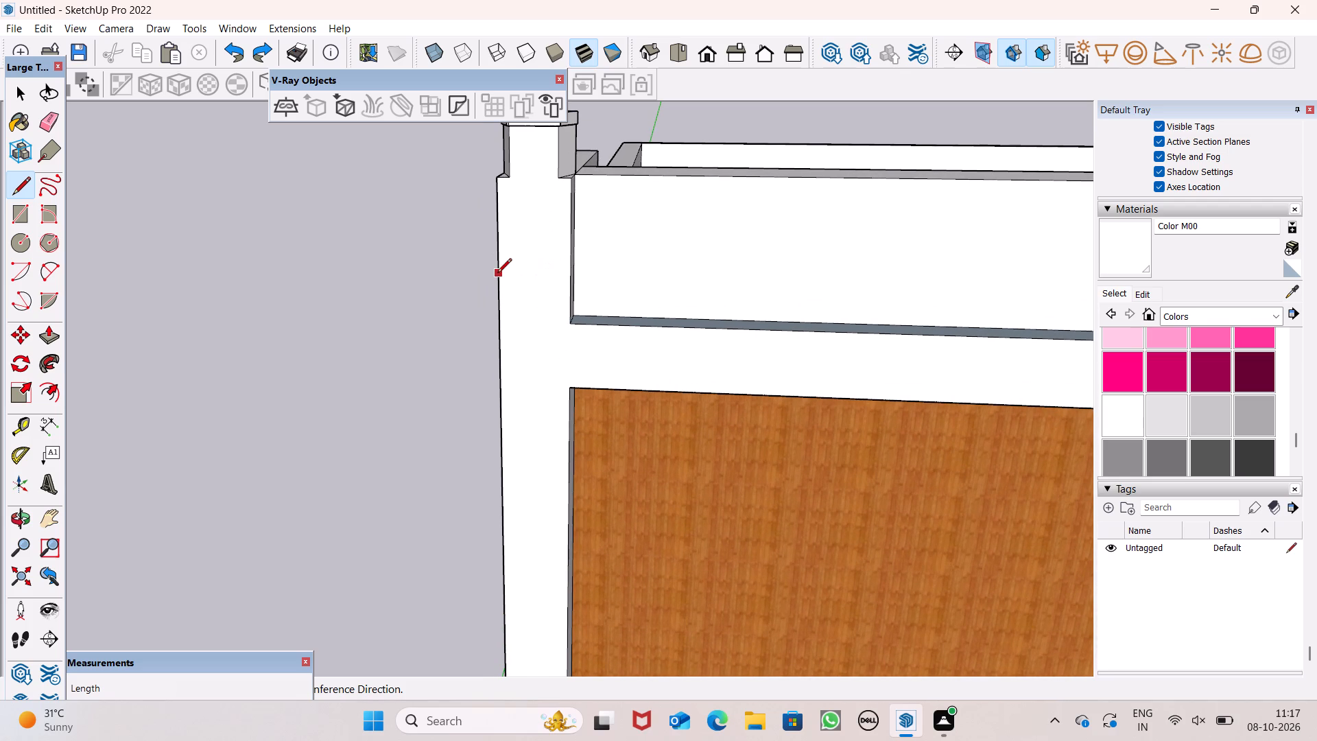
left_click_drag(499, 271, 505, 270)
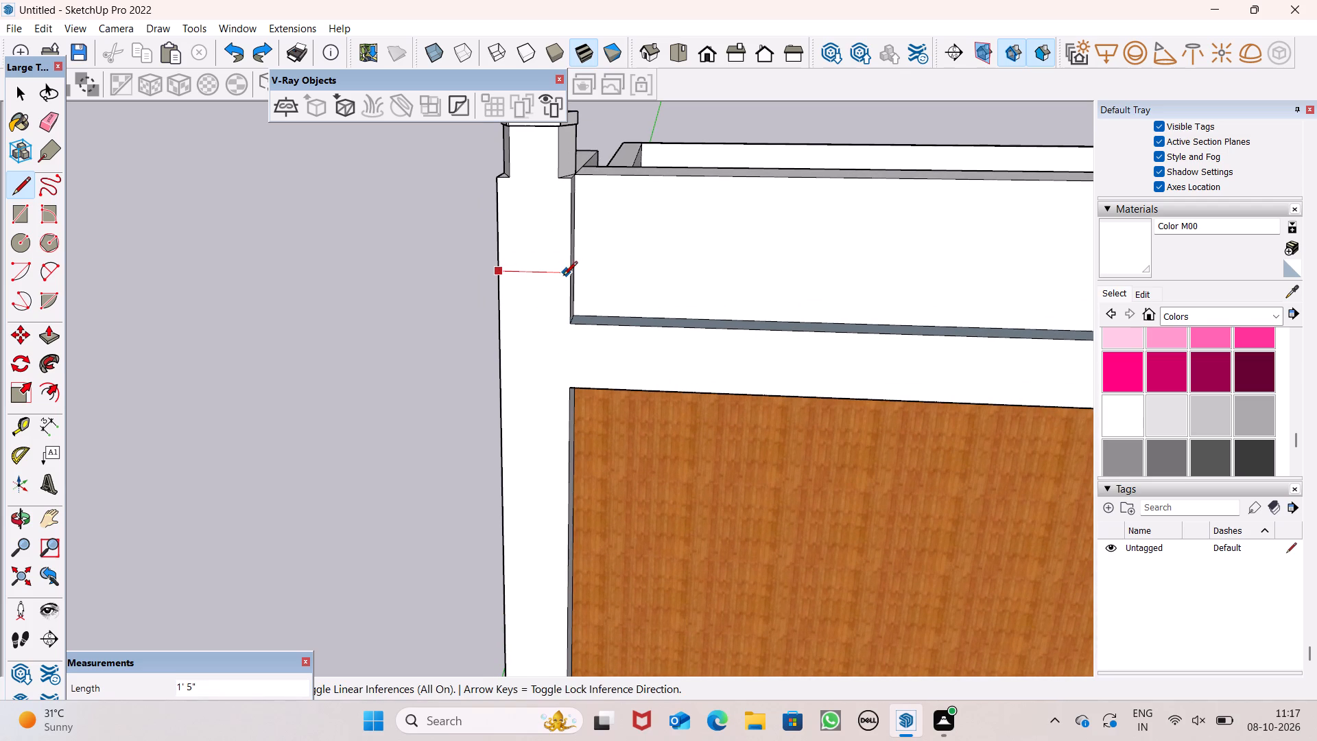
left_click(569, 274)
scroll(529, 241, "down", 3)
key("space")
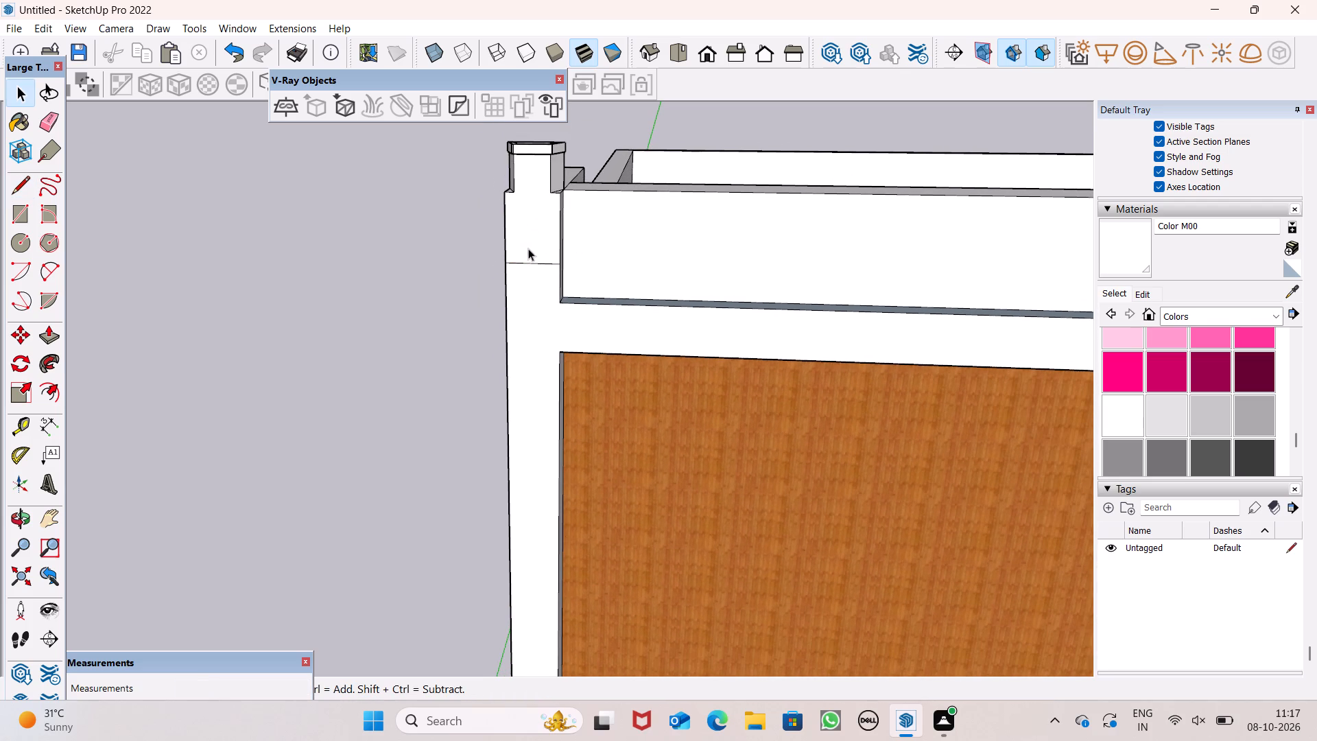
Copy the horizontal line about 2' 8 1/4" down the corner strip and repeat the copy 20 times at that spacing.
left_click(549, 263)
key("m")
key("Return")
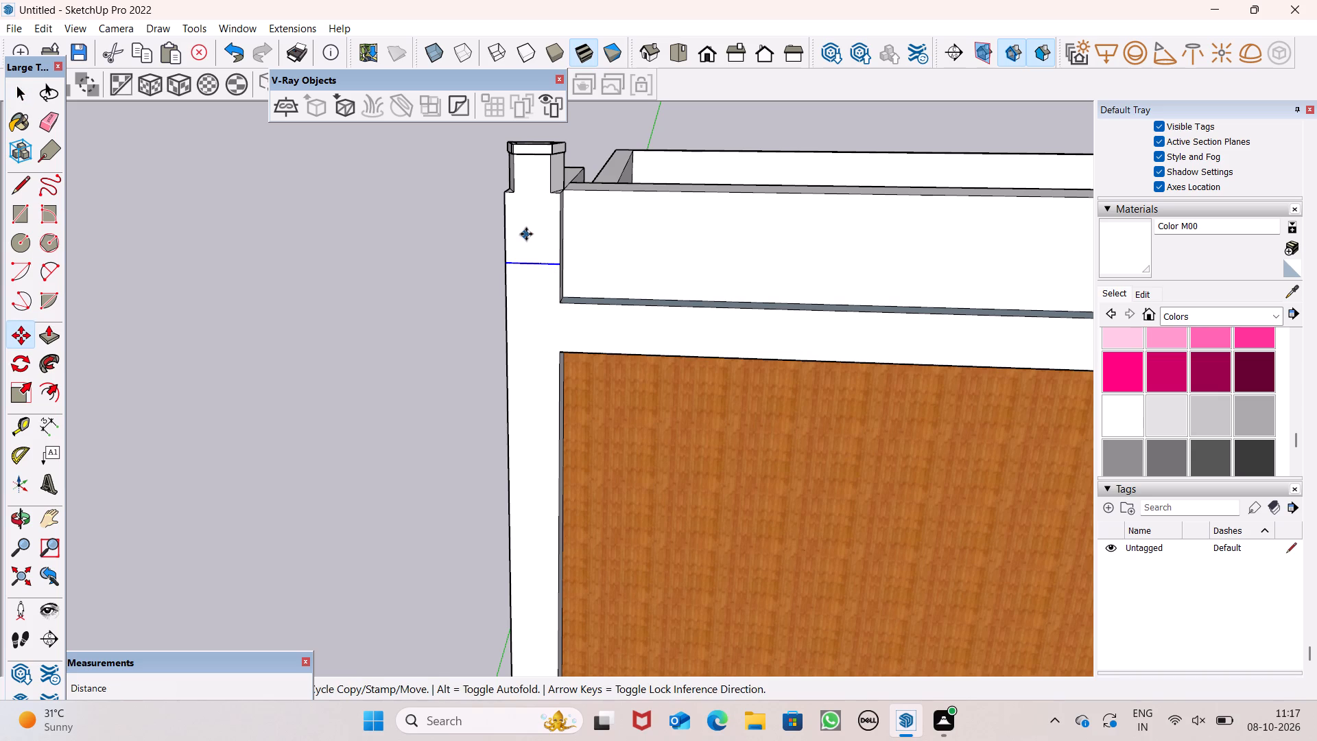
left_click_drag(532, 264, 529, 308)
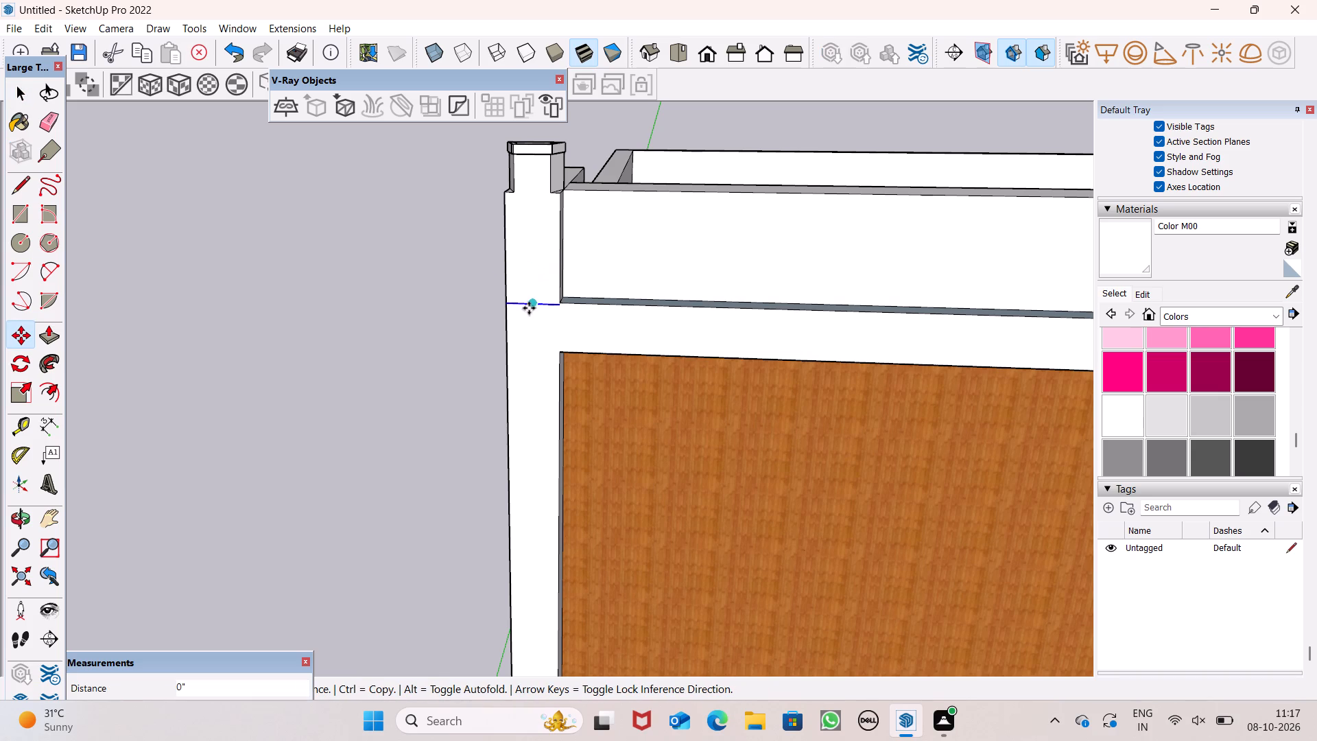
left_click_drag(529, 308, 531, 349)
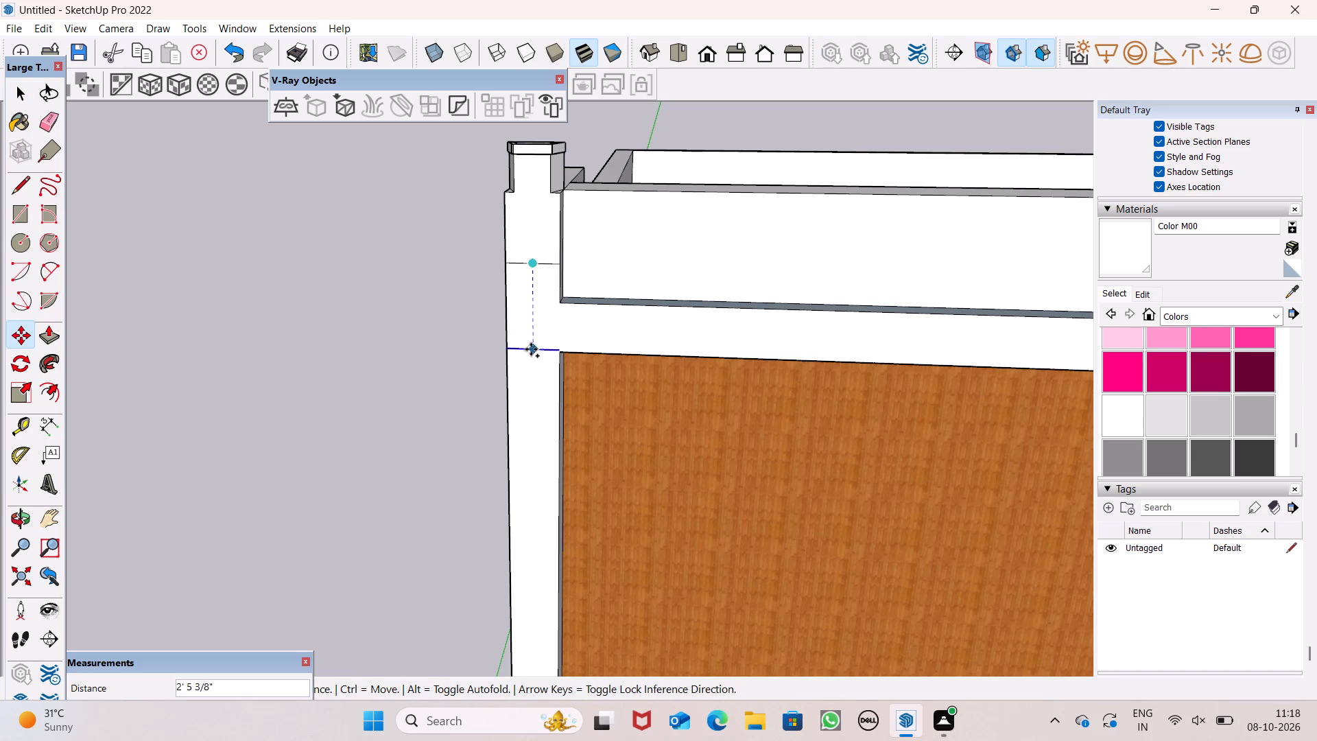
left_click_drag(531, 349, 531, 357)
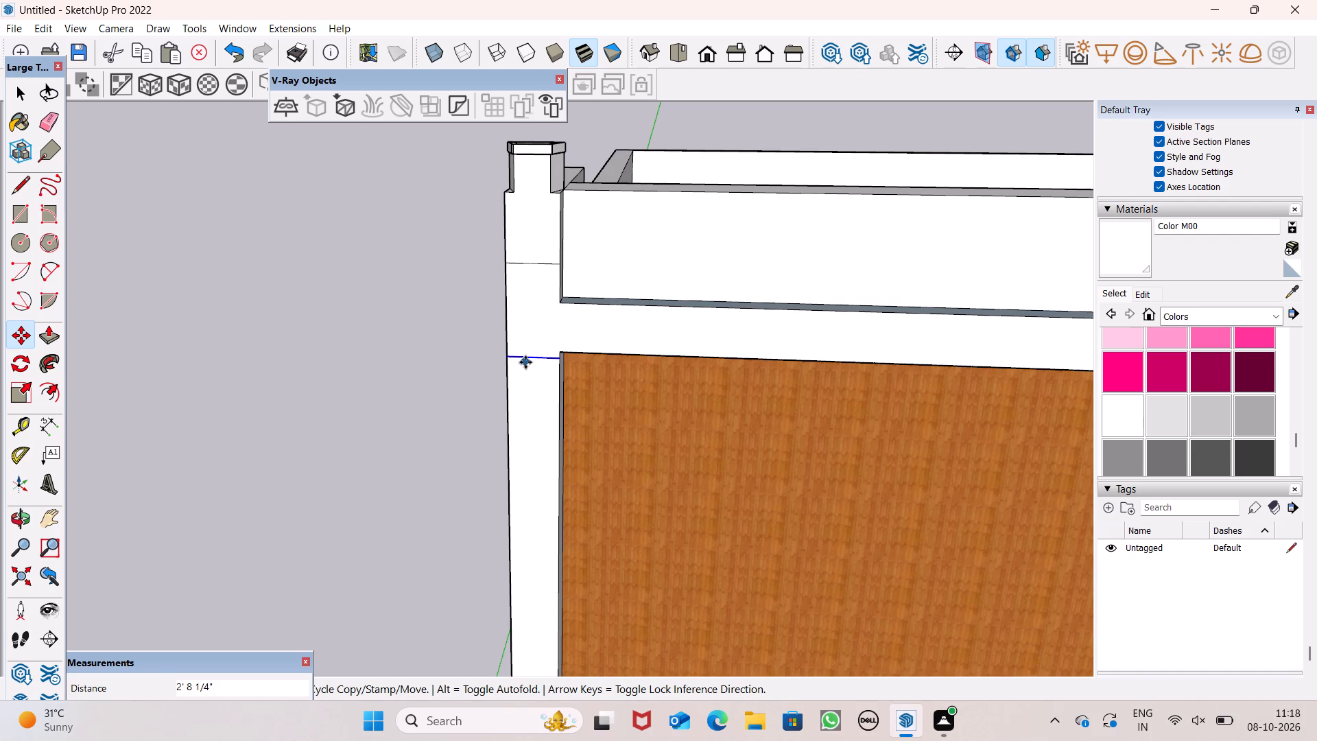
key("shift+asterisk")
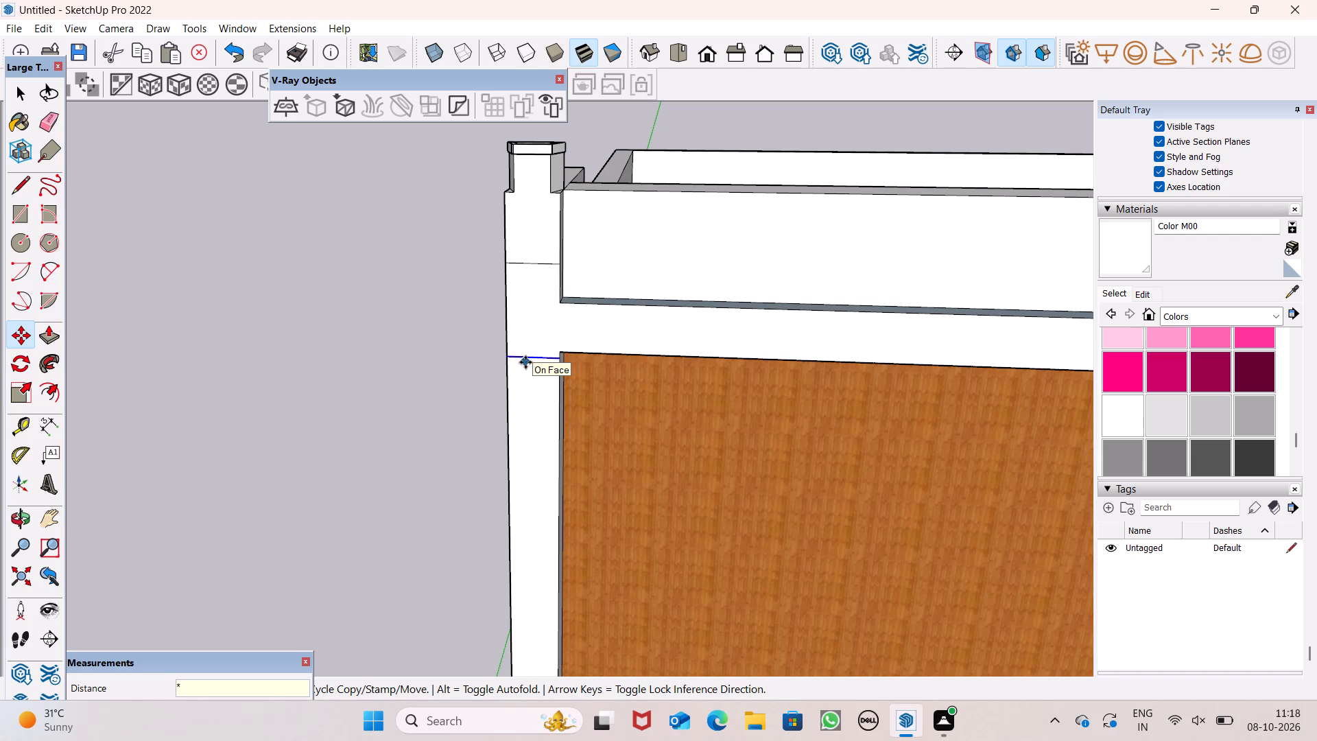
type("20'")
key("Return")
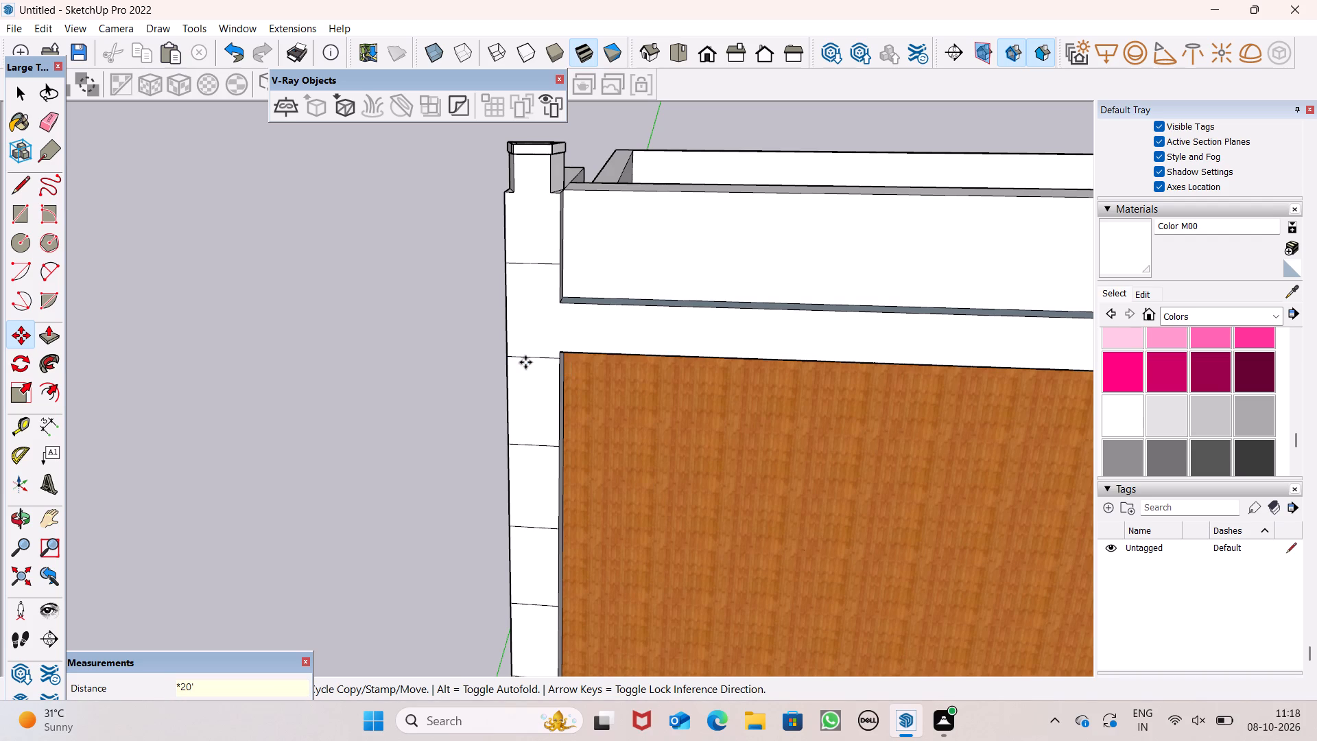
Examine the divided left corner strip down to its base and the whole front elevation, including the right side wall.
scroll(578, 309, "down", 9)
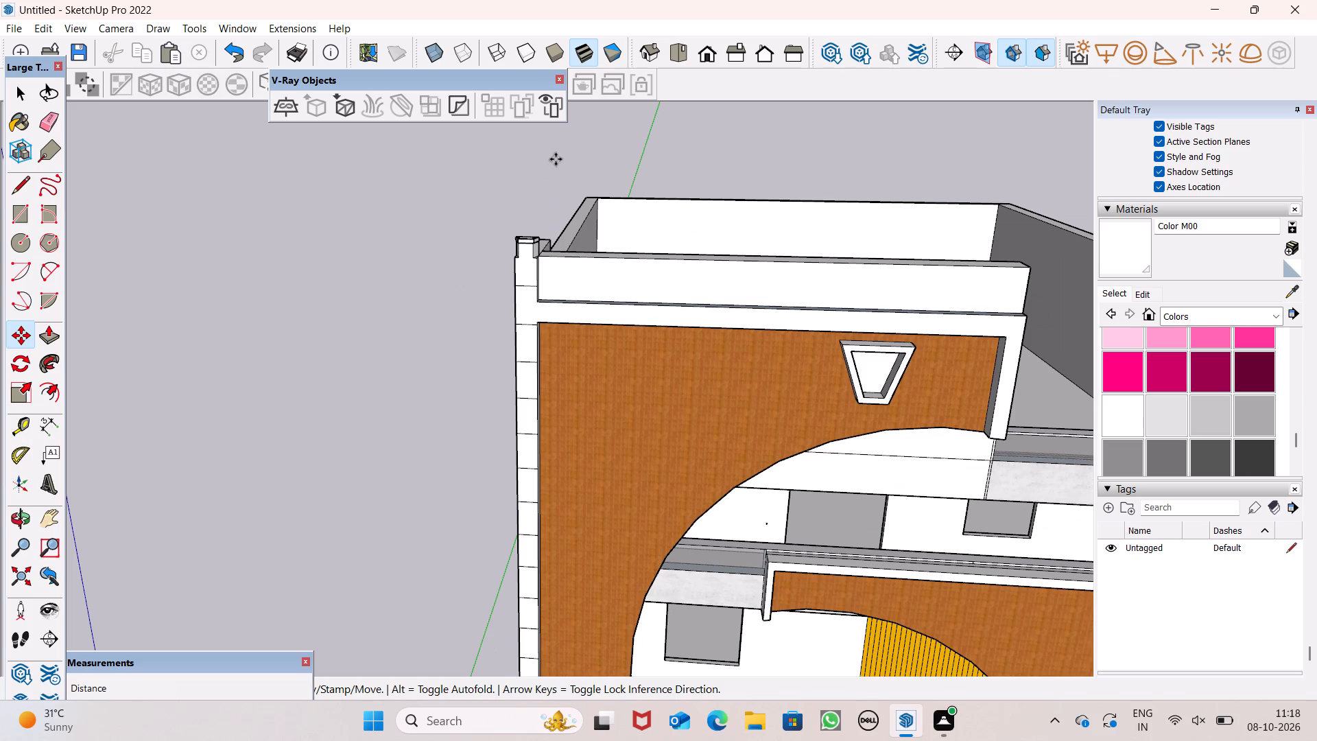
scroll(556, 159, "down", 4)
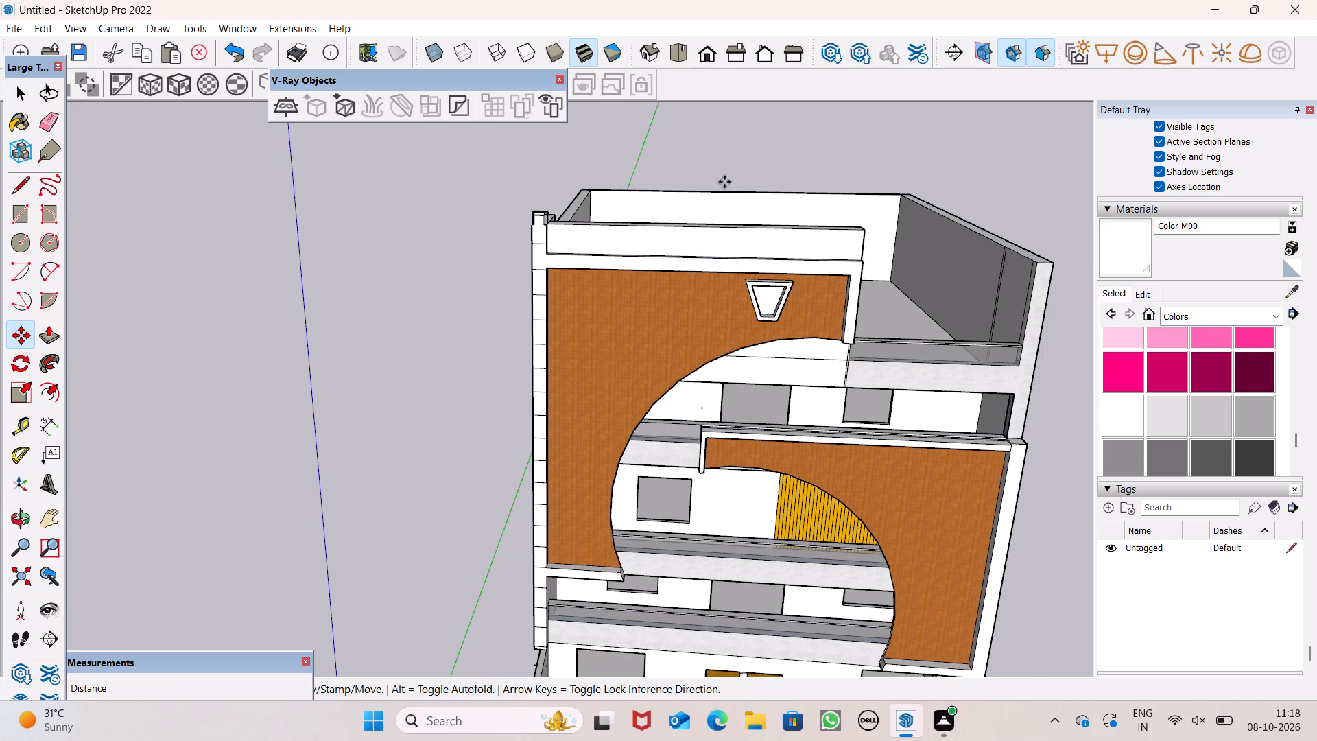
scroll(494, 240, "down", 5)
scroll(587, 508, "up", 3)
scroll(591, 509, "down", 1)
scroll(594, 527, "up", 1)
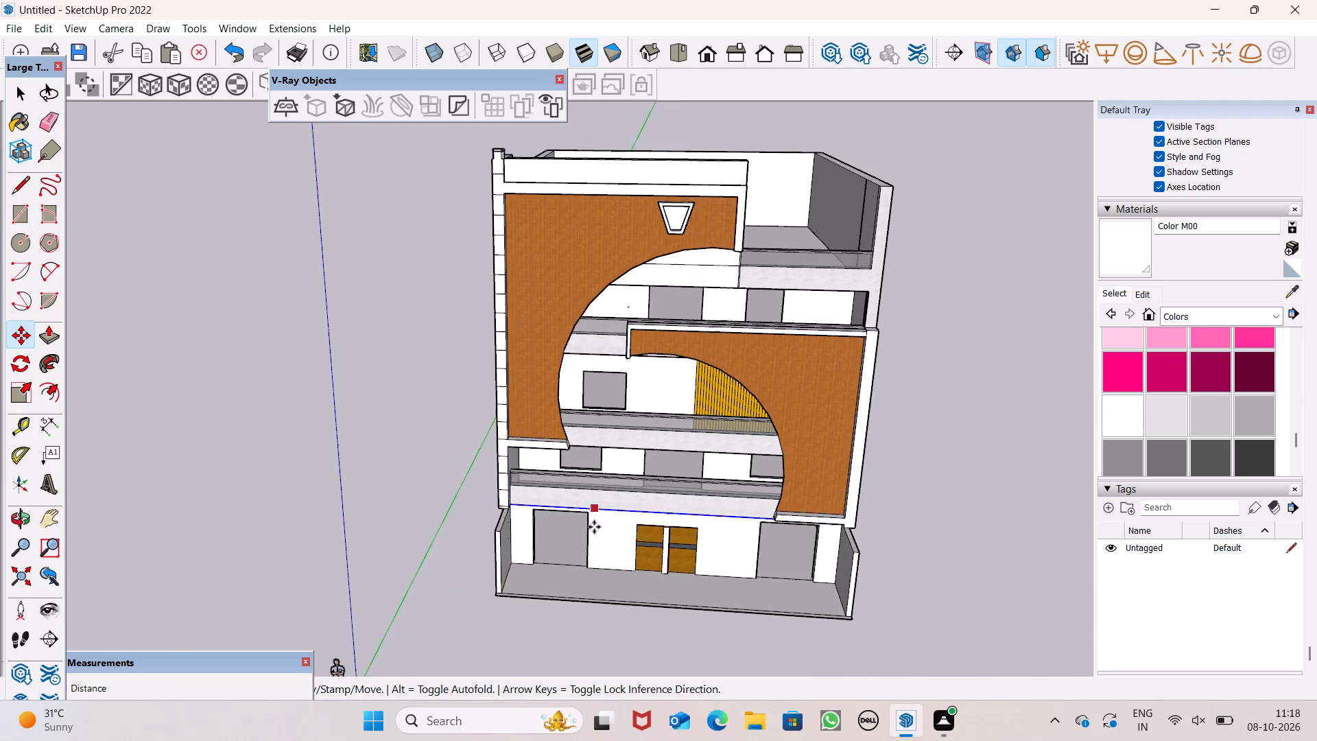
scroll(594, 527, "up", 4)
scroll(517, 552, "up", 6)
scroll(383, 440, "down", 3)
scroll(328, 440, "up", 1)
scroll(314, 440, "down", 1)
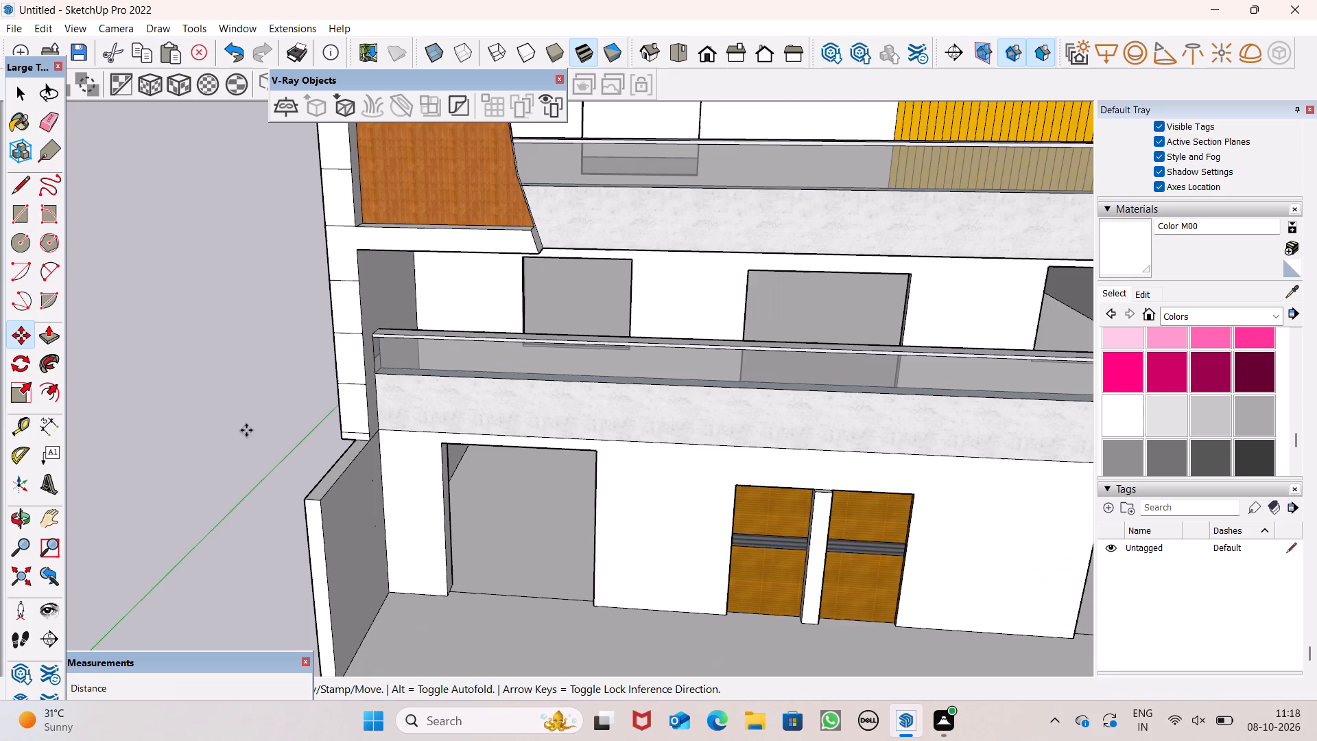
scroll(235, 436, "down", 4)
scroll(340, 451, "down", 6)
scroll(406, 489, "down", 2)
scroll(518, 445, "down", 2)
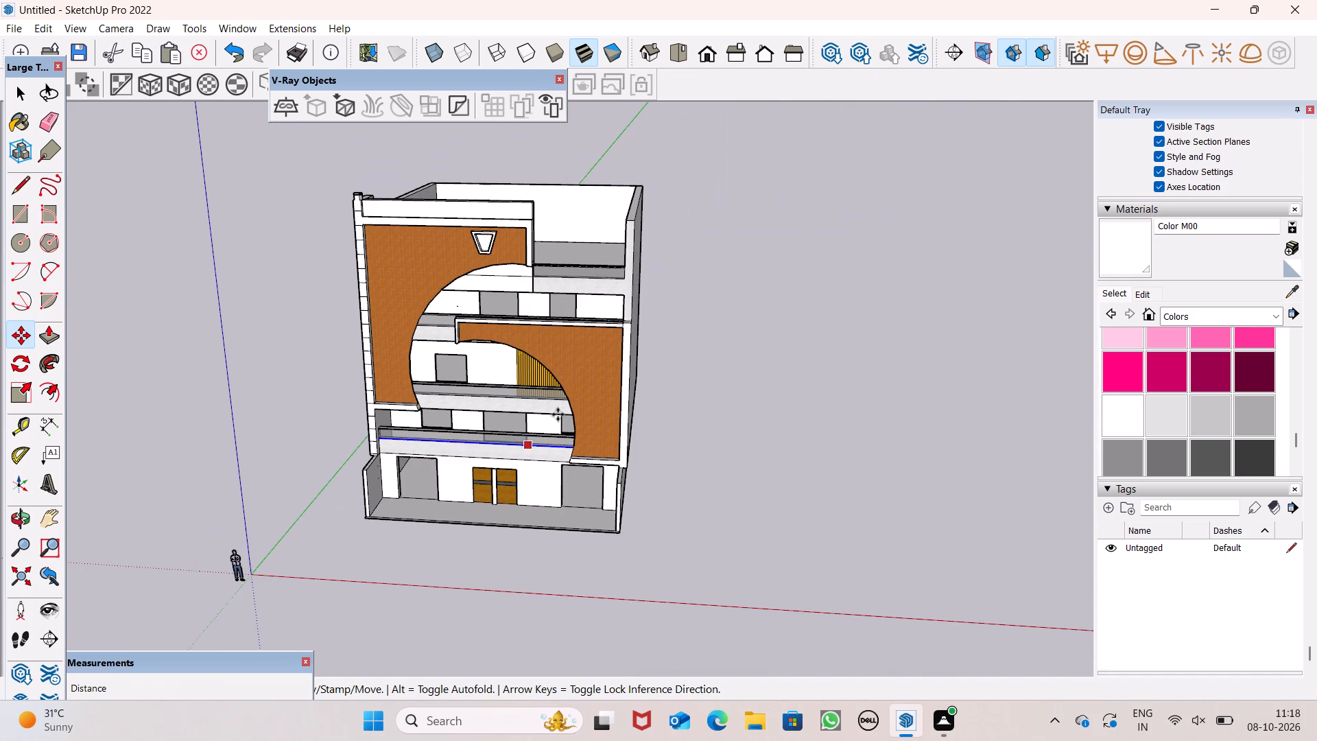
scroll(624, 336, "down", 1)
scroll(631, 327, "up", 4)
scroll(903, 317, "up", 5)
scroll(719, 335, "down", 3)
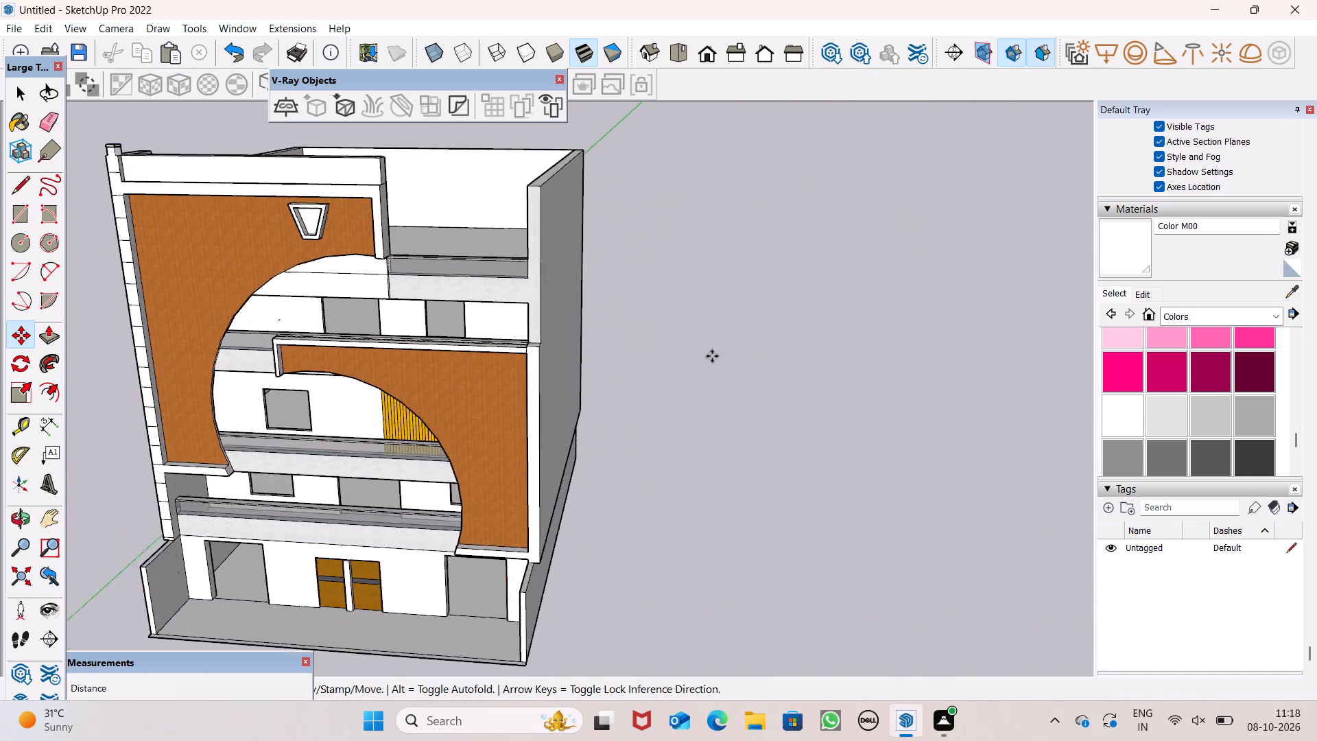
scroll(712, 356, "down", 1)
middle_click_drag(703, 362, 714, 451)
scroll(586, 322, "up", 2)
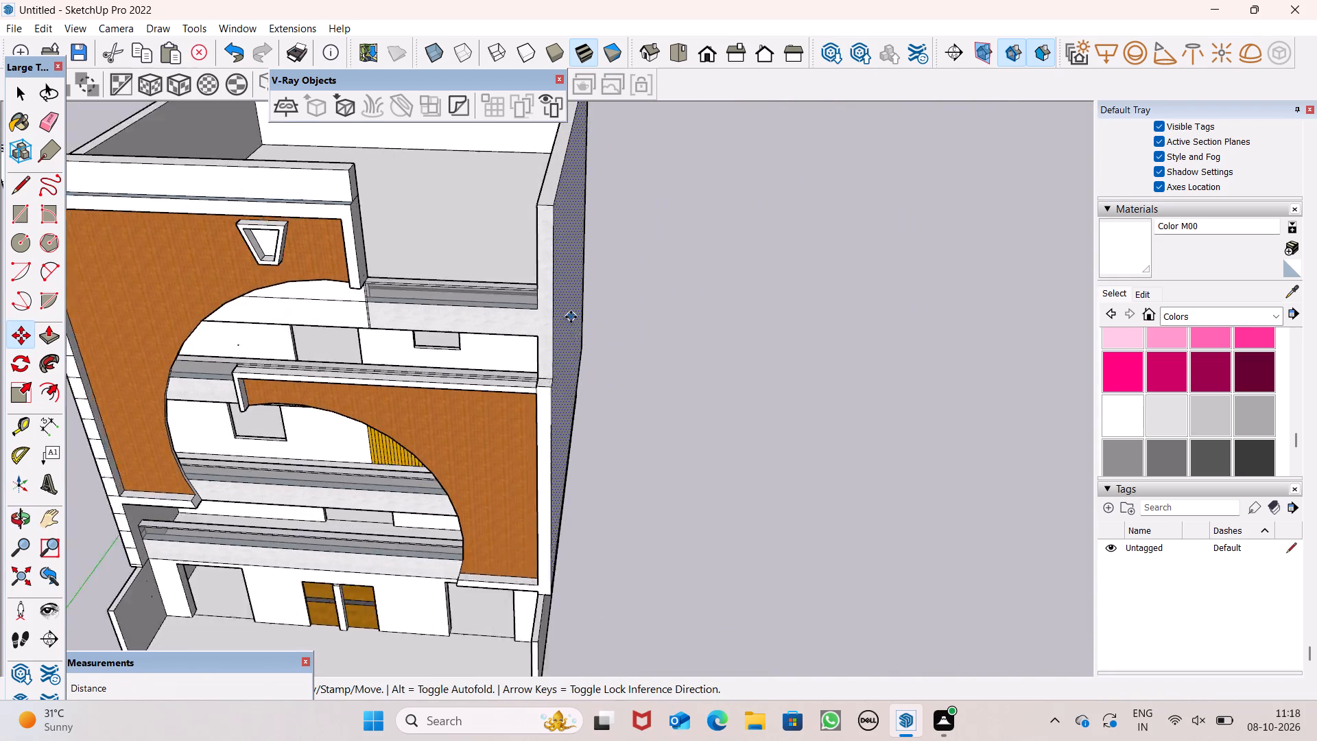
scroll(571, 317, "up", 2)
scroll(938, 357, "down", 5)
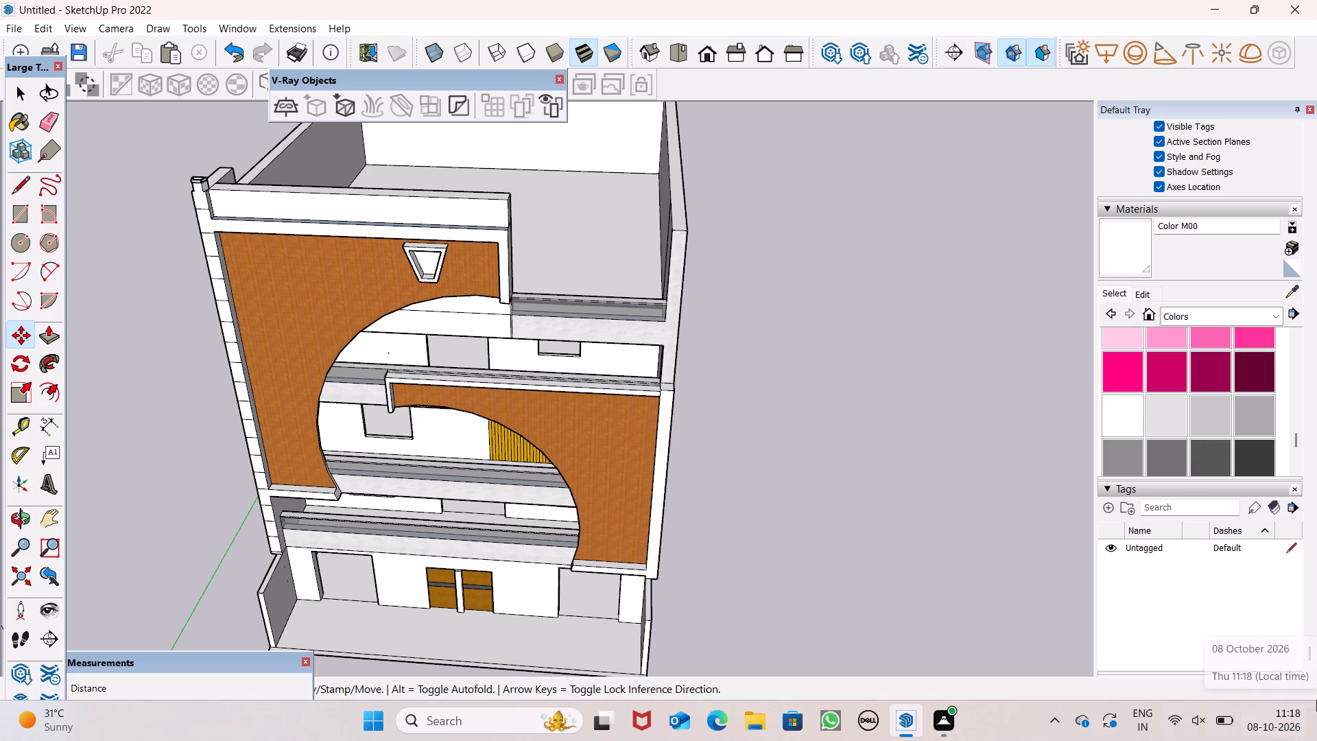
Draw a 3' vertical line along the joint between the top floor's concrete parapet band and the right side wall's front face.
scroll(1173, 740, "down", 1)
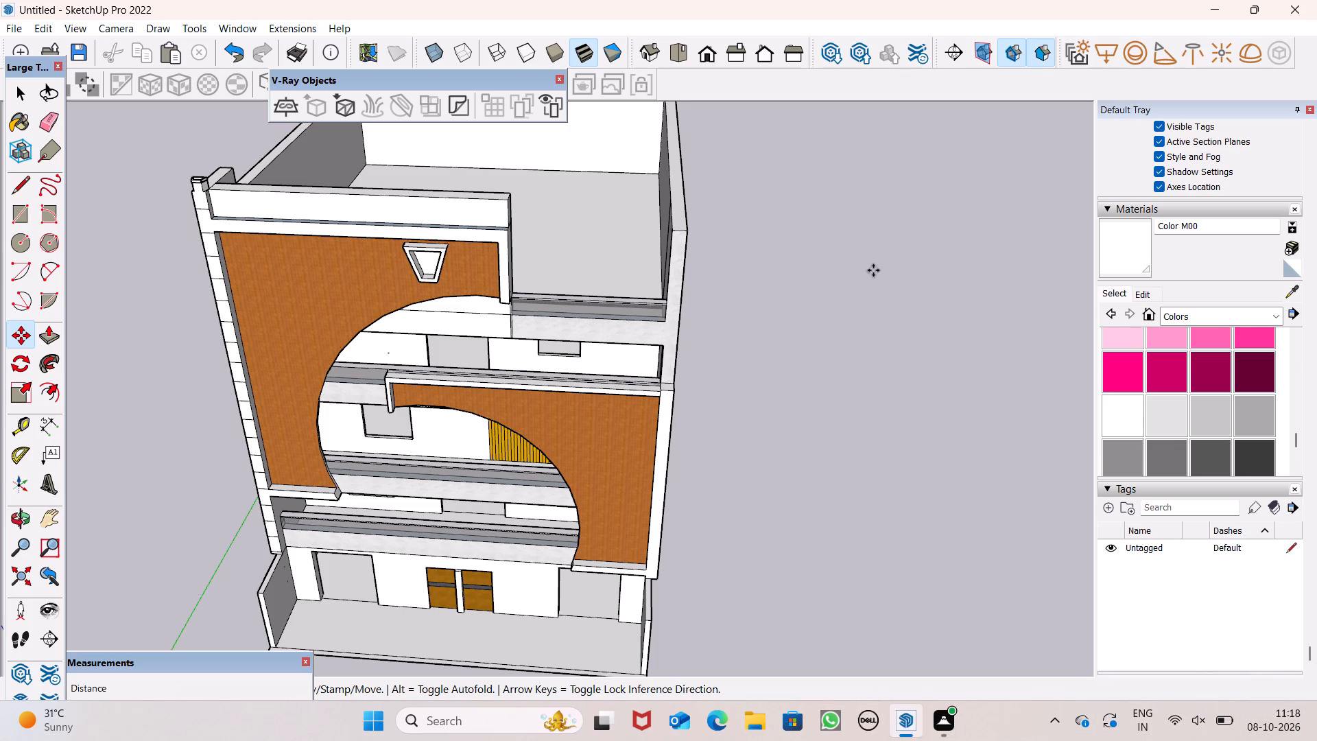
scroll(803, 307, "up", 3)
middle_click_drag(779, 373, 652, 471)
scroll(611, 434, "up", 1)
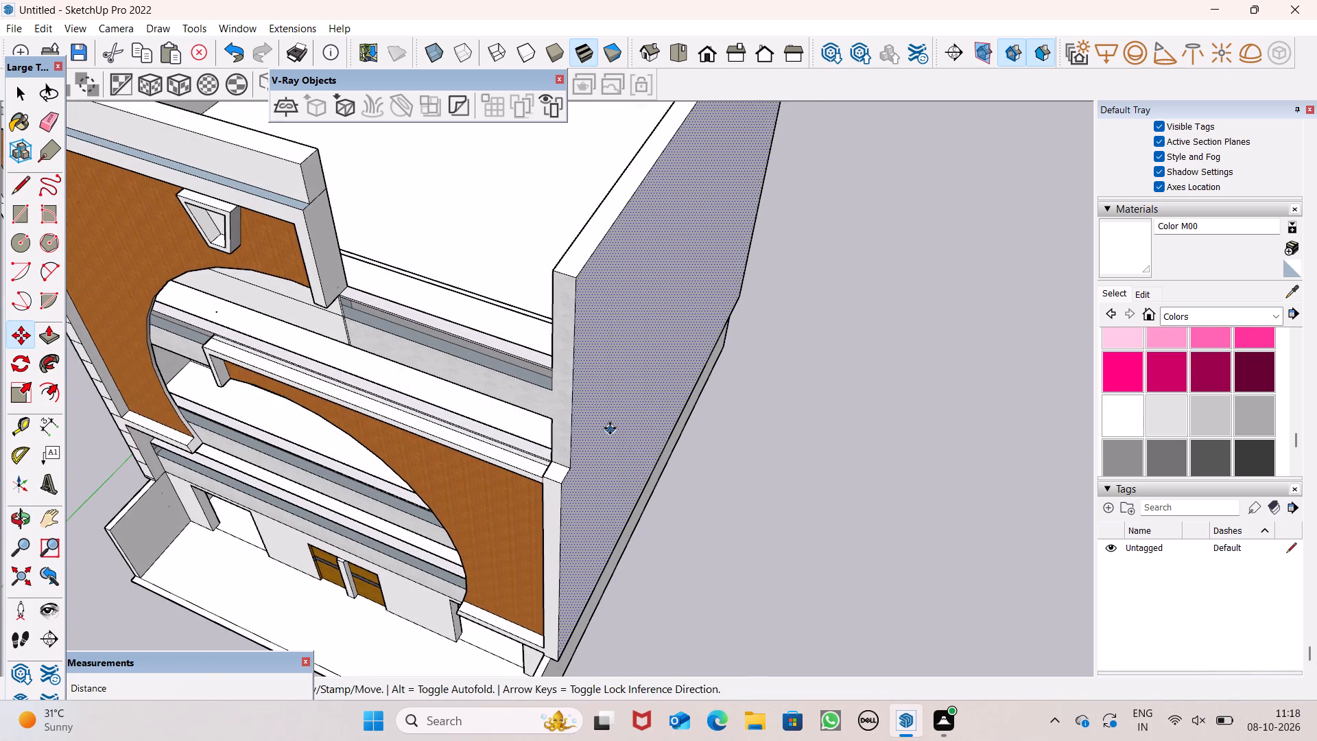
scroll(517, 410, "up", 5)
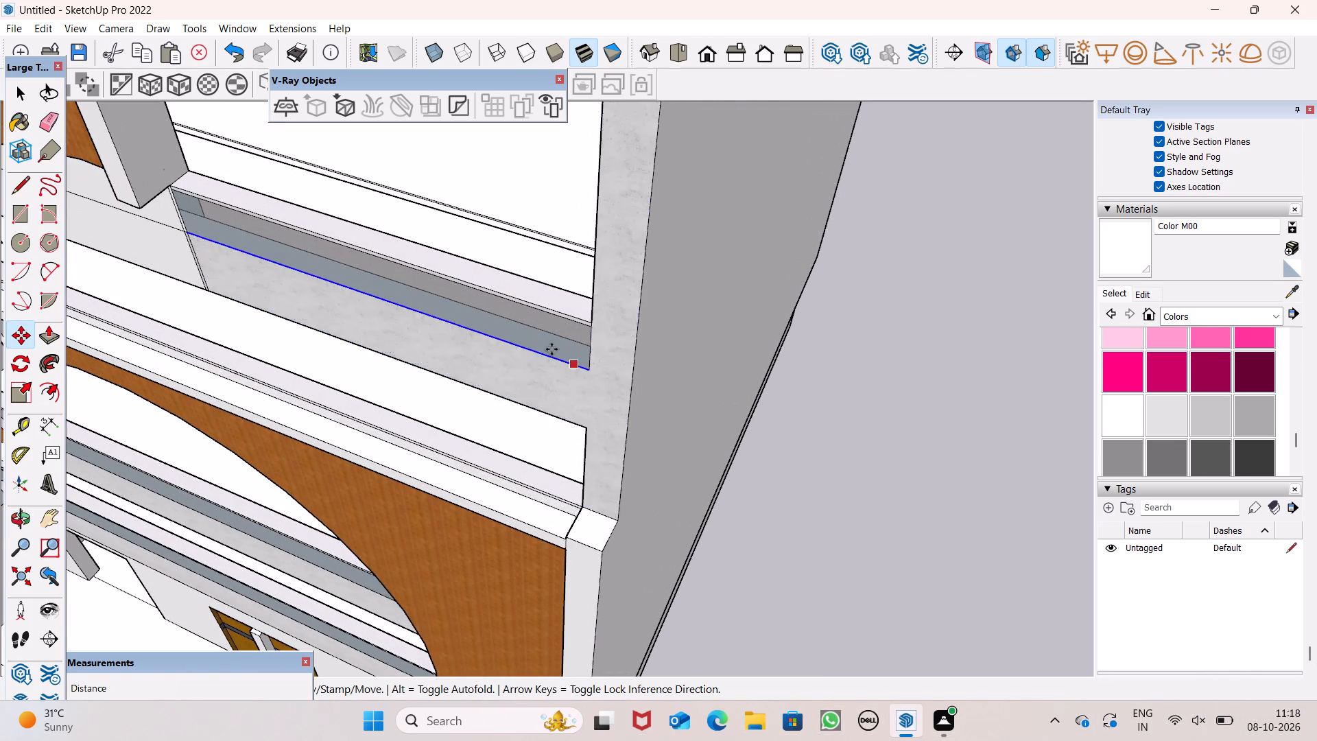
left_click_drag(16, 189, 27, 190)
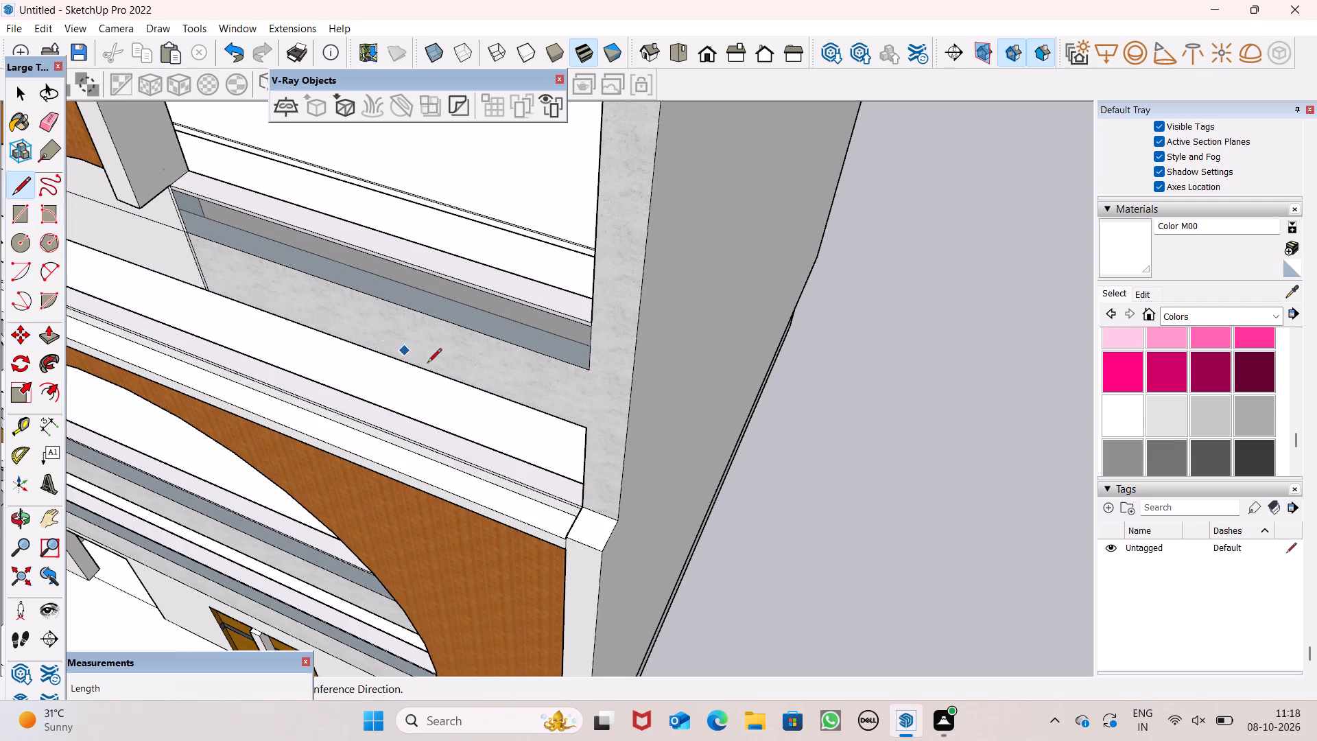
left_click(587, 427)
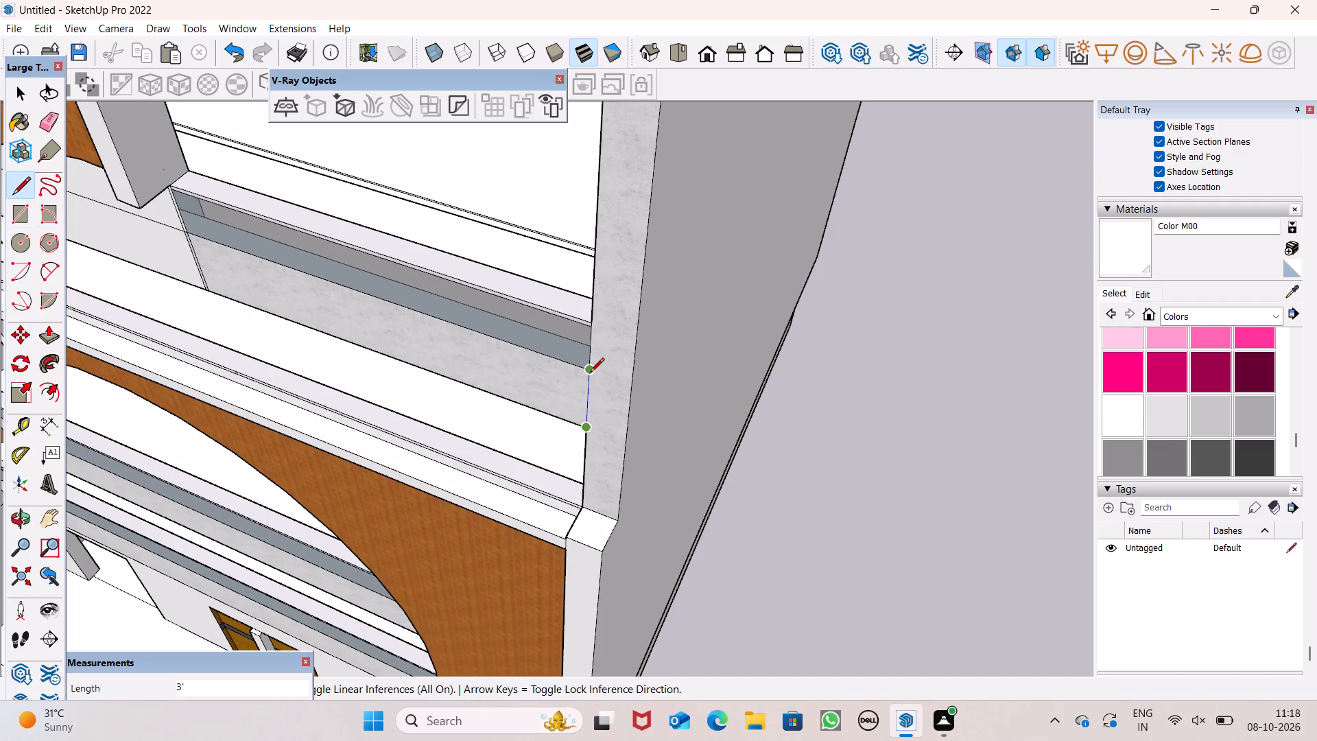
left_click(590, 373)
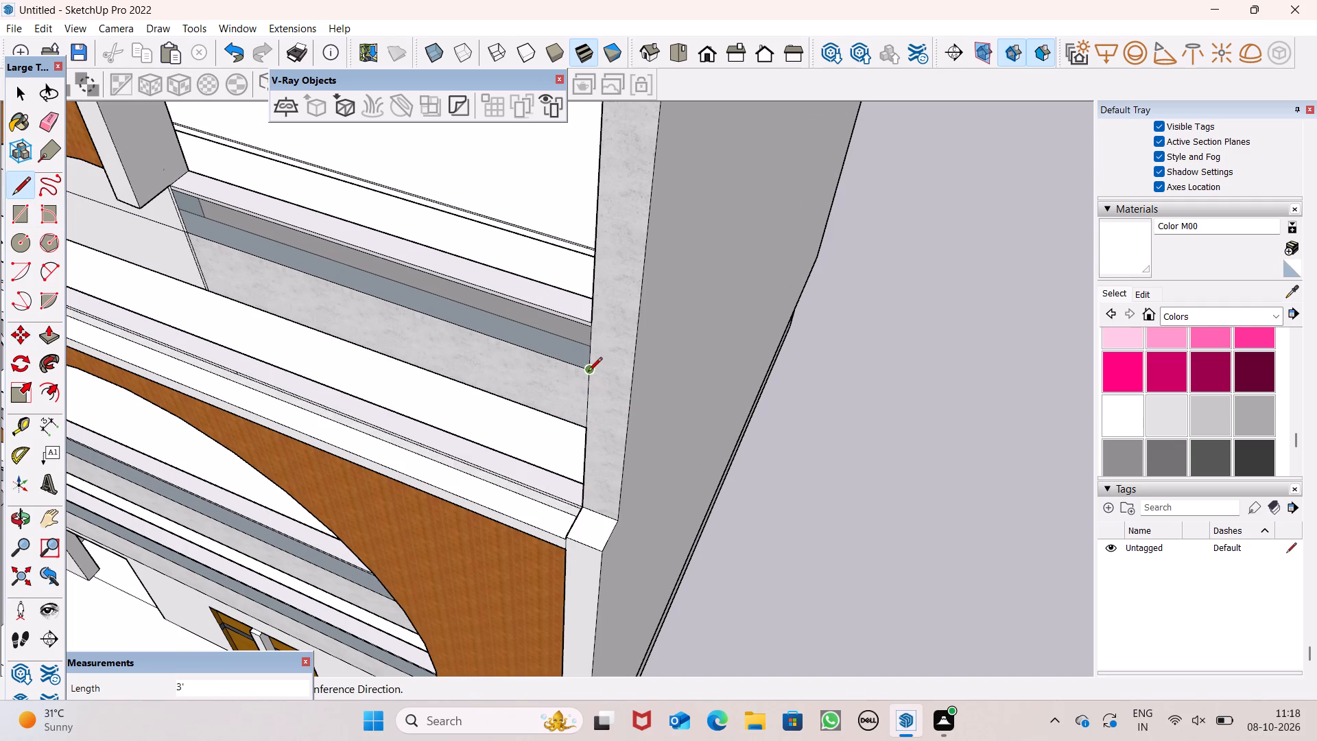
left_click(590, 371)
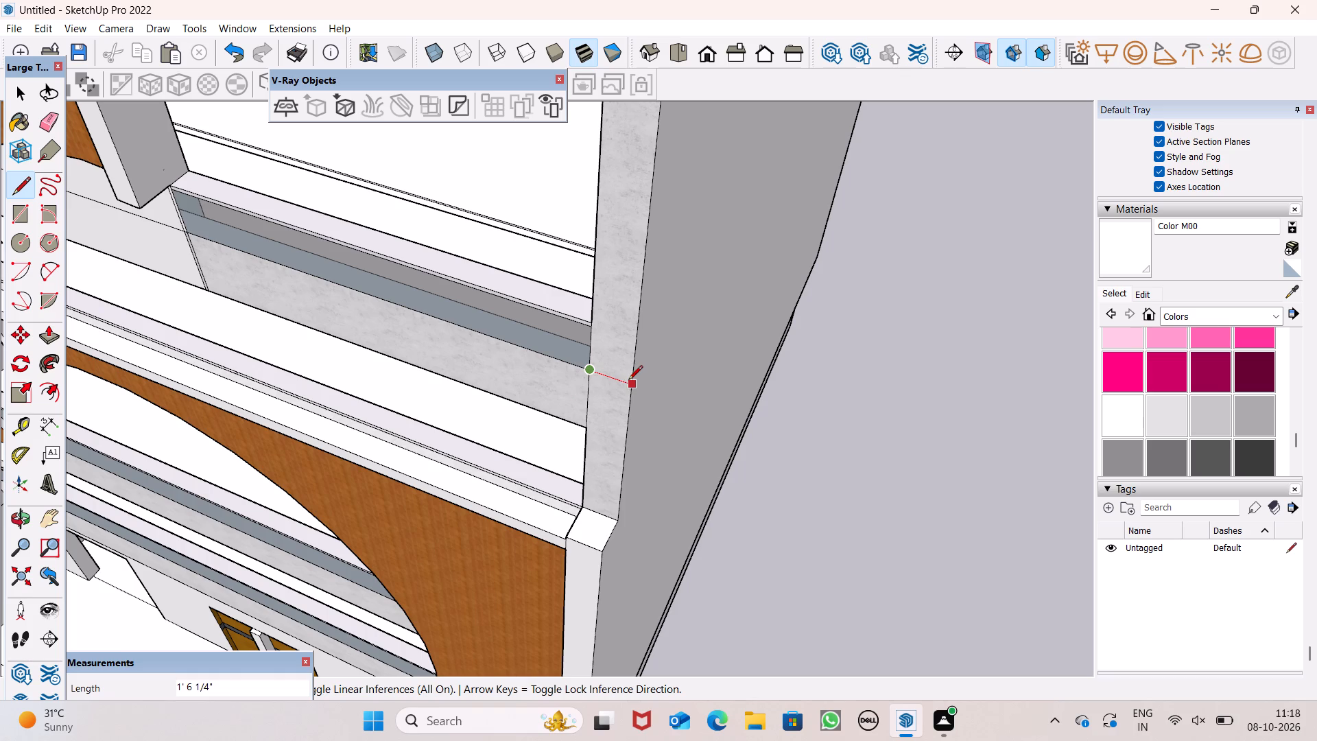
key("space")
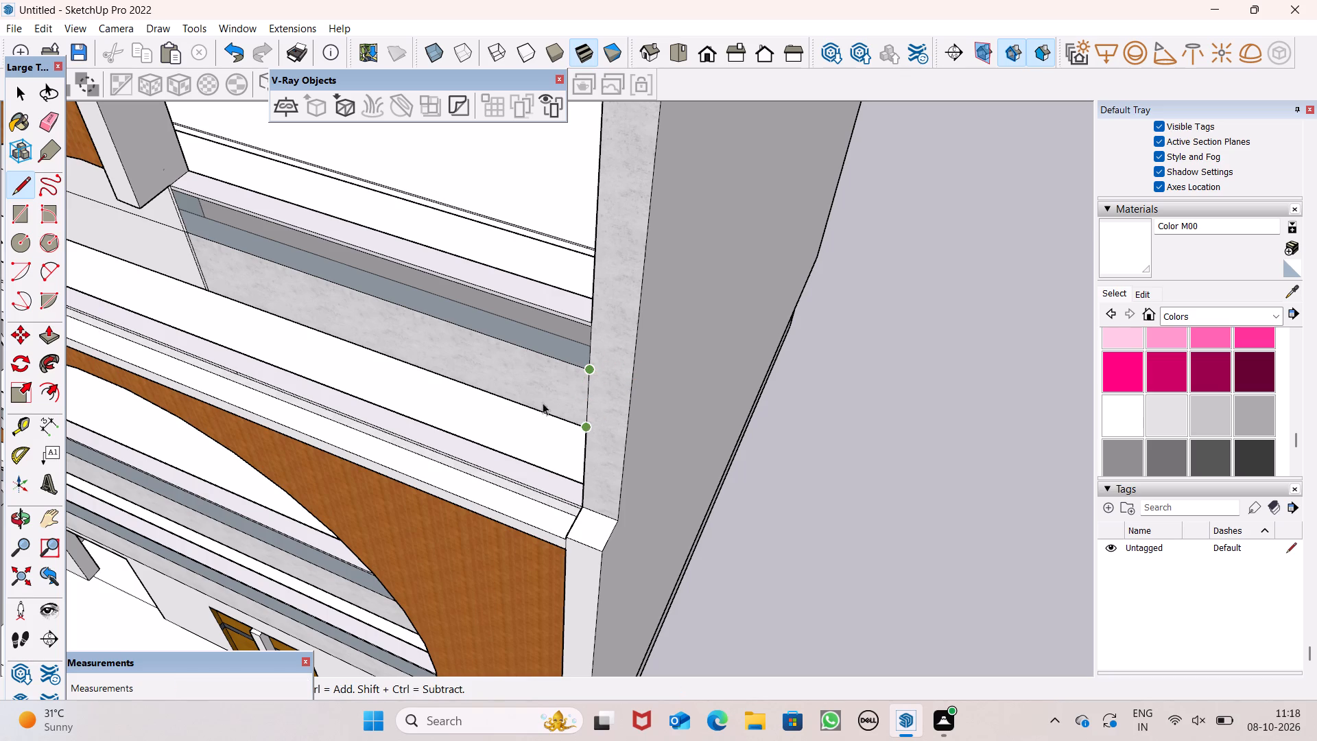
Draw a horizontal line about 1' 5" long across the right side wall's front face, level with the concrete band's bottom edge.
left_click_drag(22, 203, 29, 202)
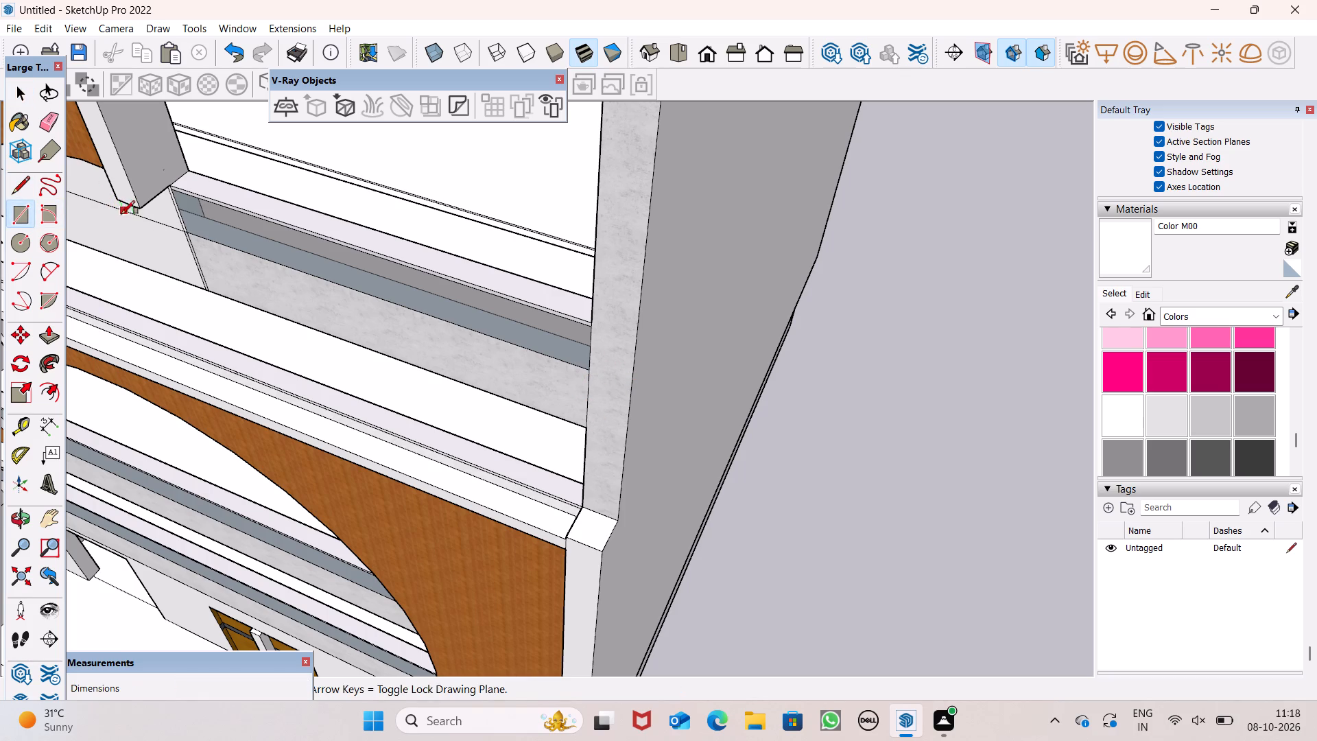
left_click(19, 197)
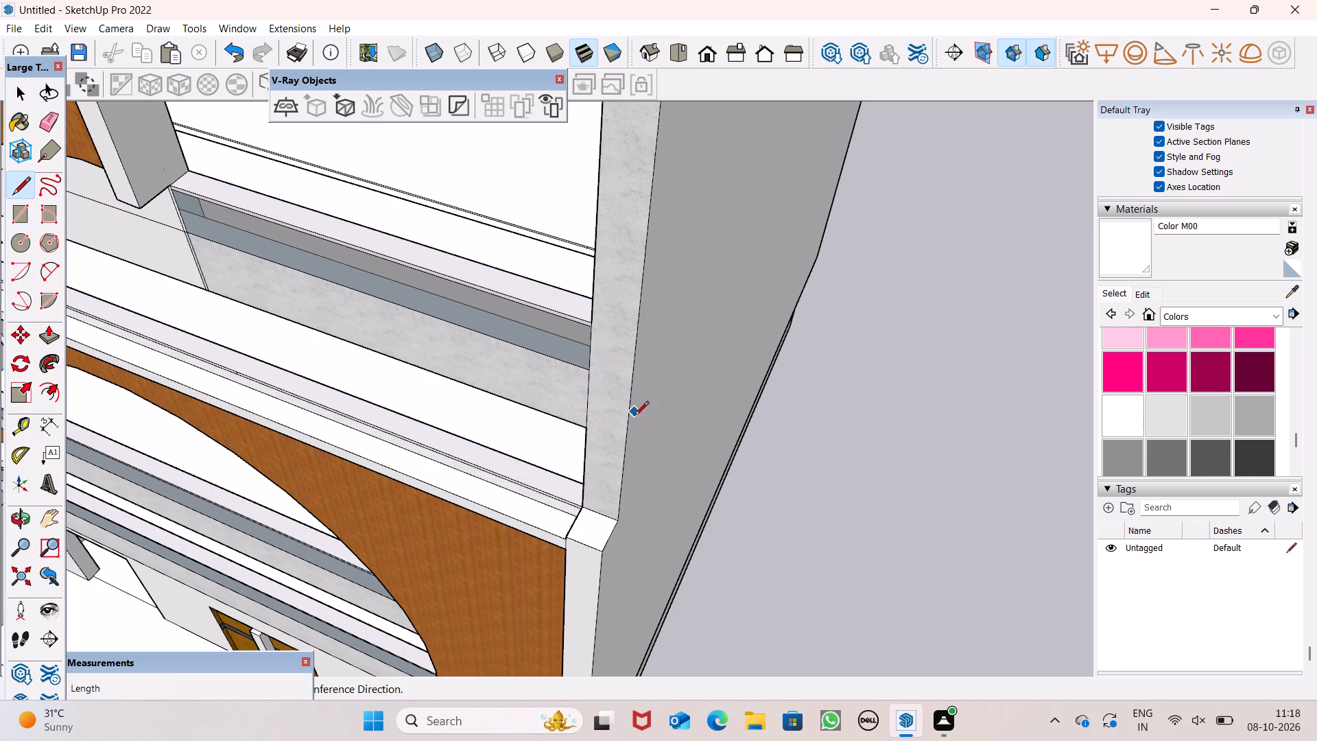
left_click_drag(591, 430, 600, 430)
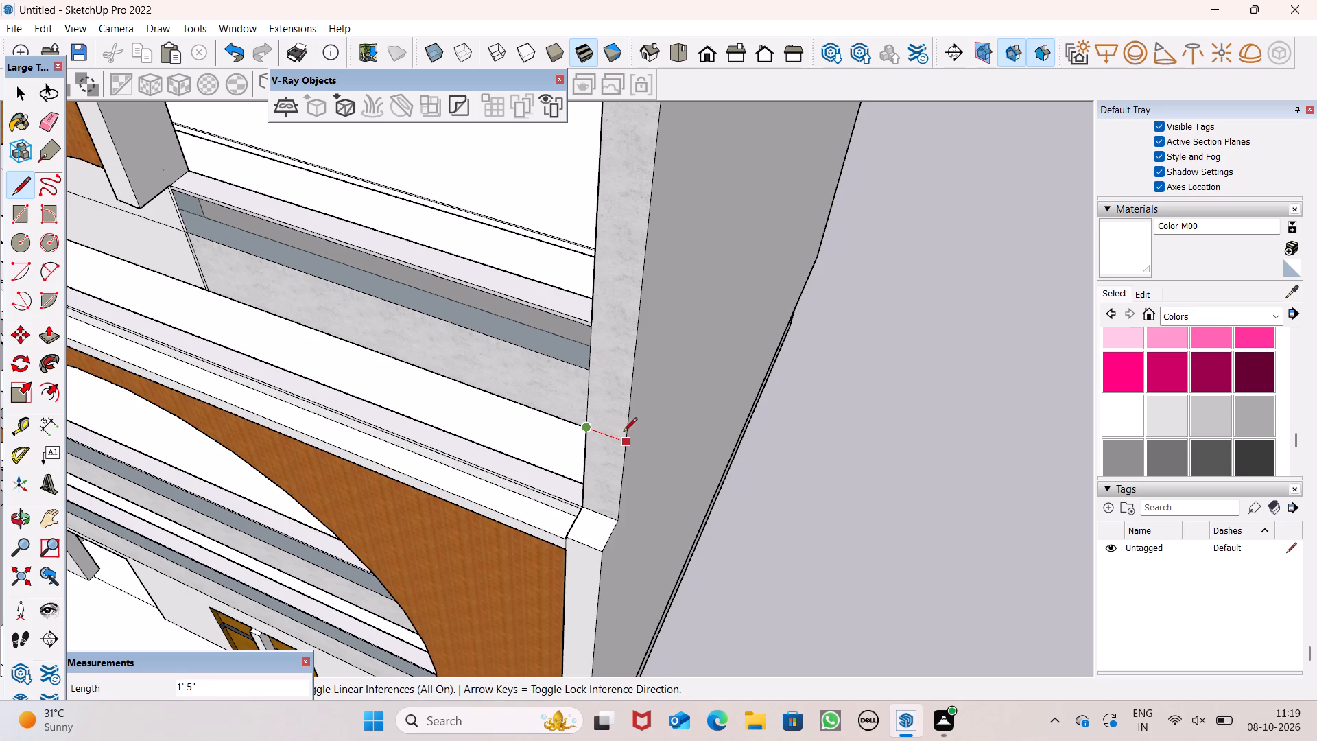
left_click(626, 432)
key("ctrl+z")
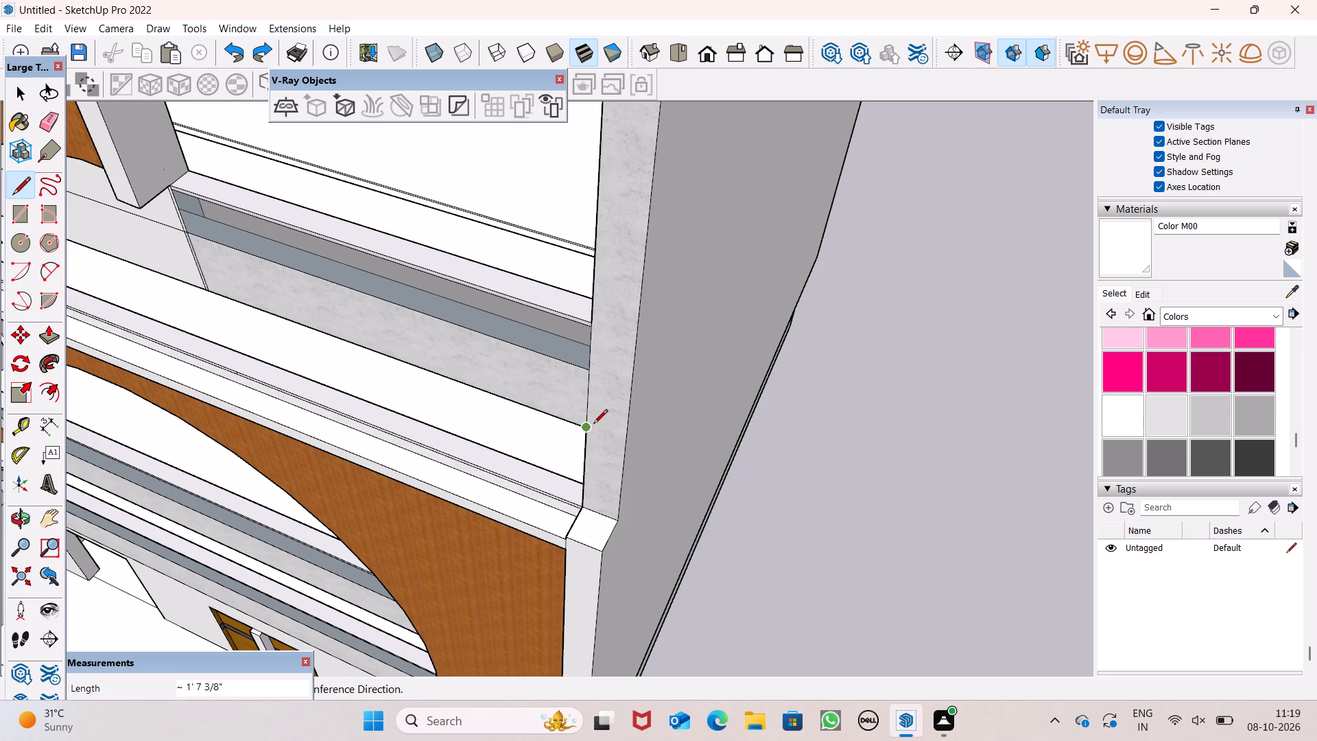
left_click(588, 425)
left_click(624, 434)
key("space")
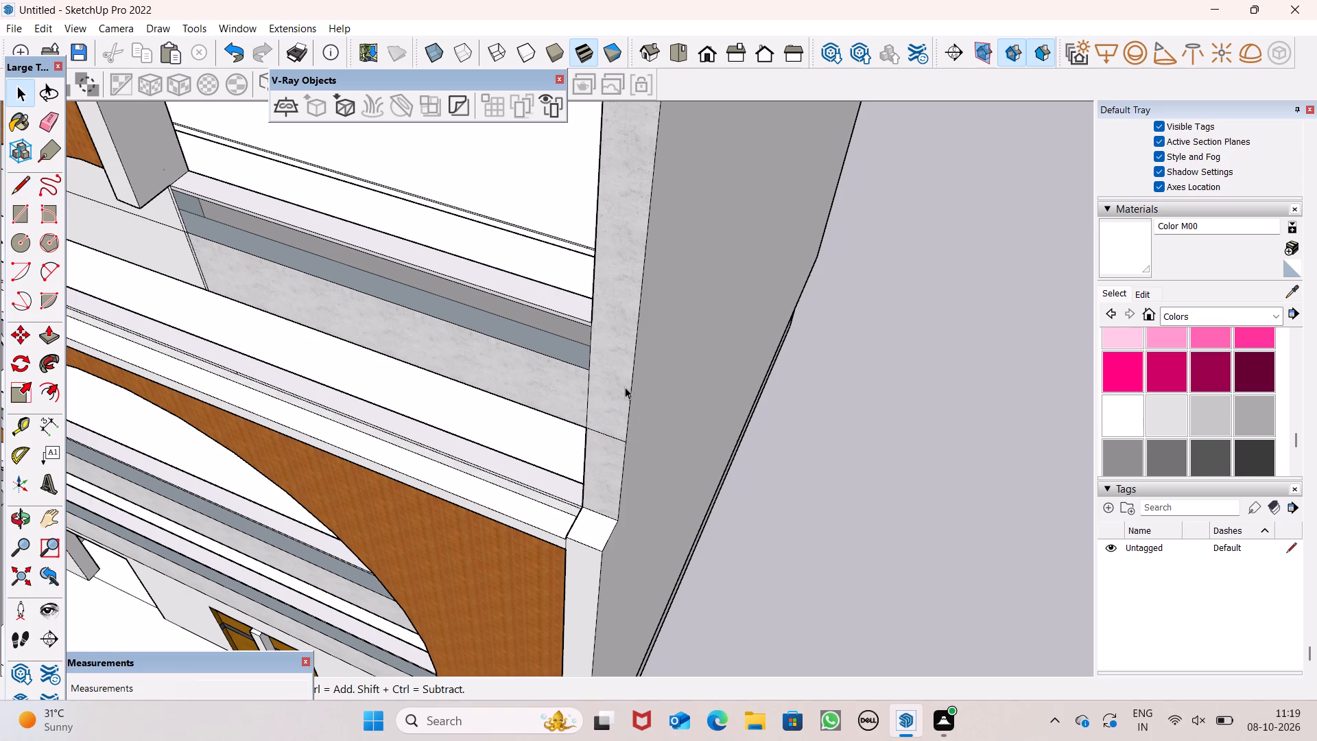
Push the right side wall's front face below the new line back about 9' 3 1/8", down to the corner strip's top.
scroll(625, 387, "down", 6)
middle_click_drag(667, 490, 763, 341)
scroll(763, 341, "up", 1)
scroll(735, 279, "up", 2)
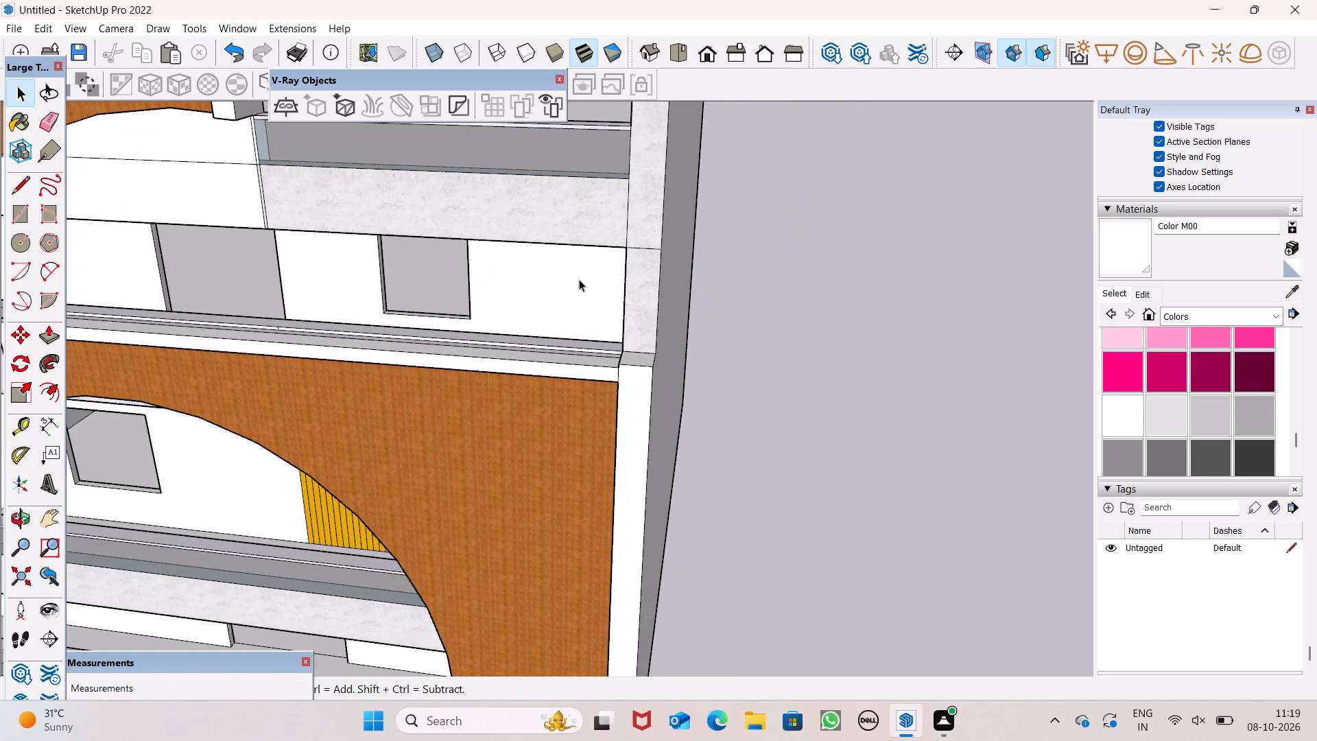
left_click(50, 332)
scroll(790, 286, "up", 3)
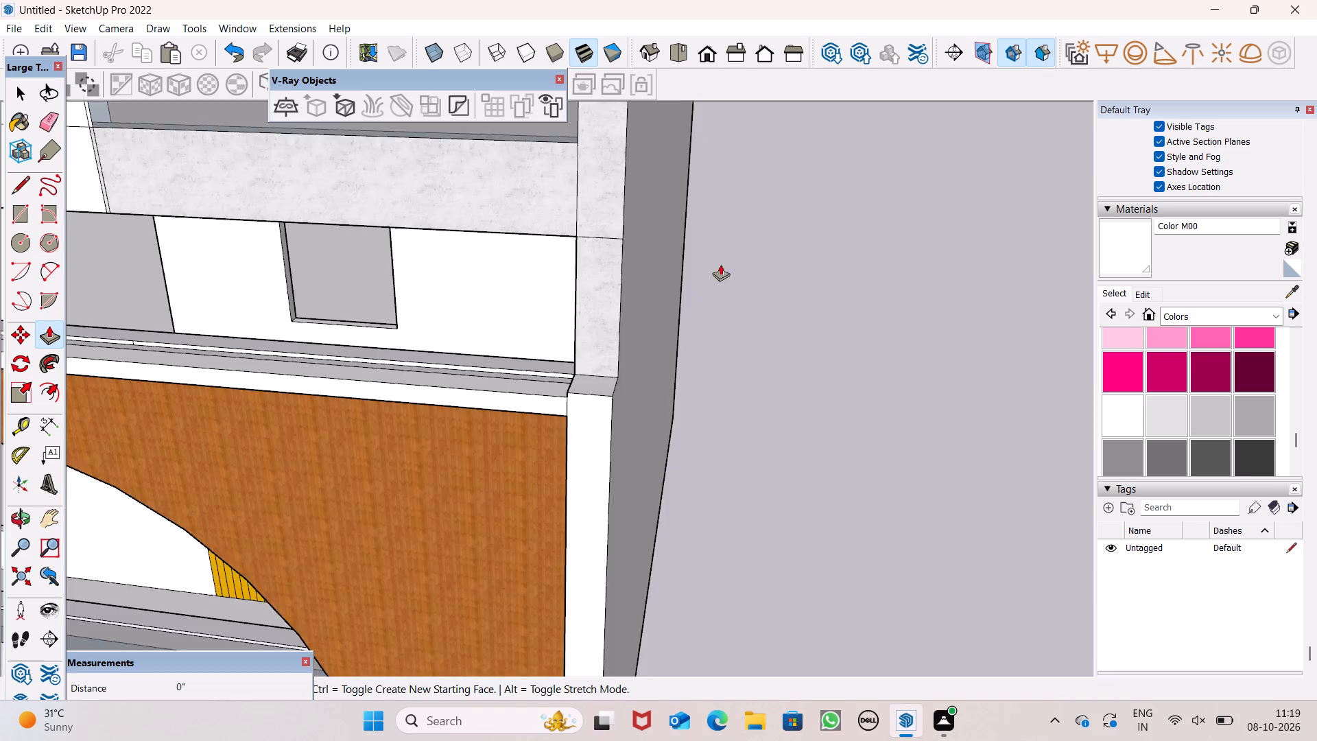
scroll(720, 264, "up", 2)
middle_click_drag(595, 247, 855, 218)
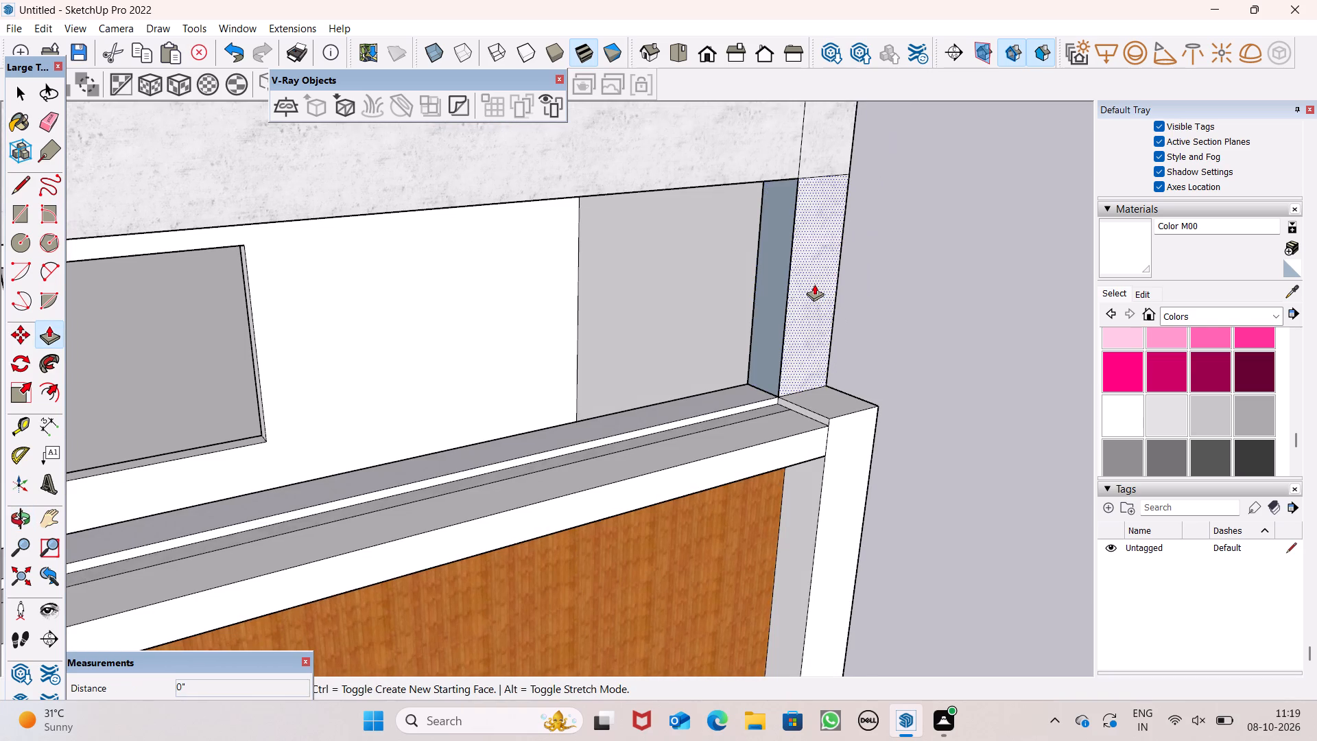
left_click_drag(814, 283, 745, 233)
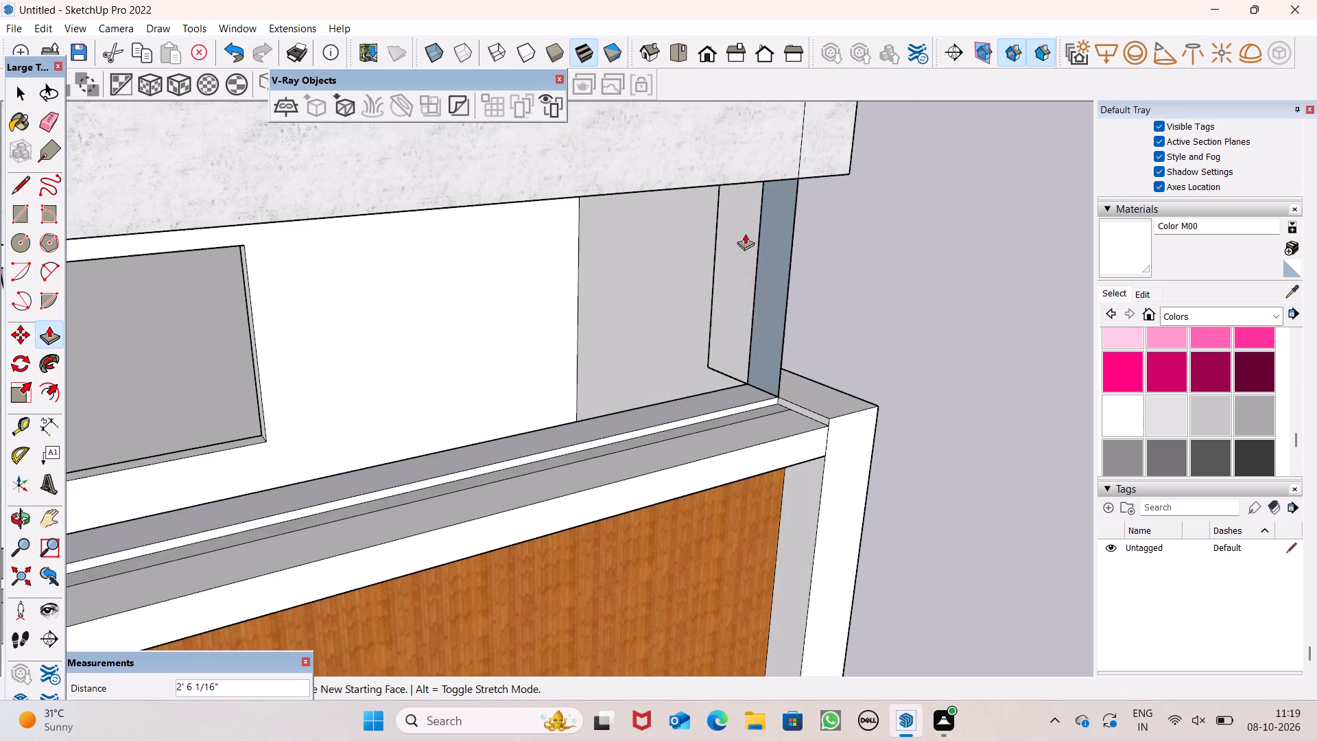
left_click_drag(745, 233, 597, 207)
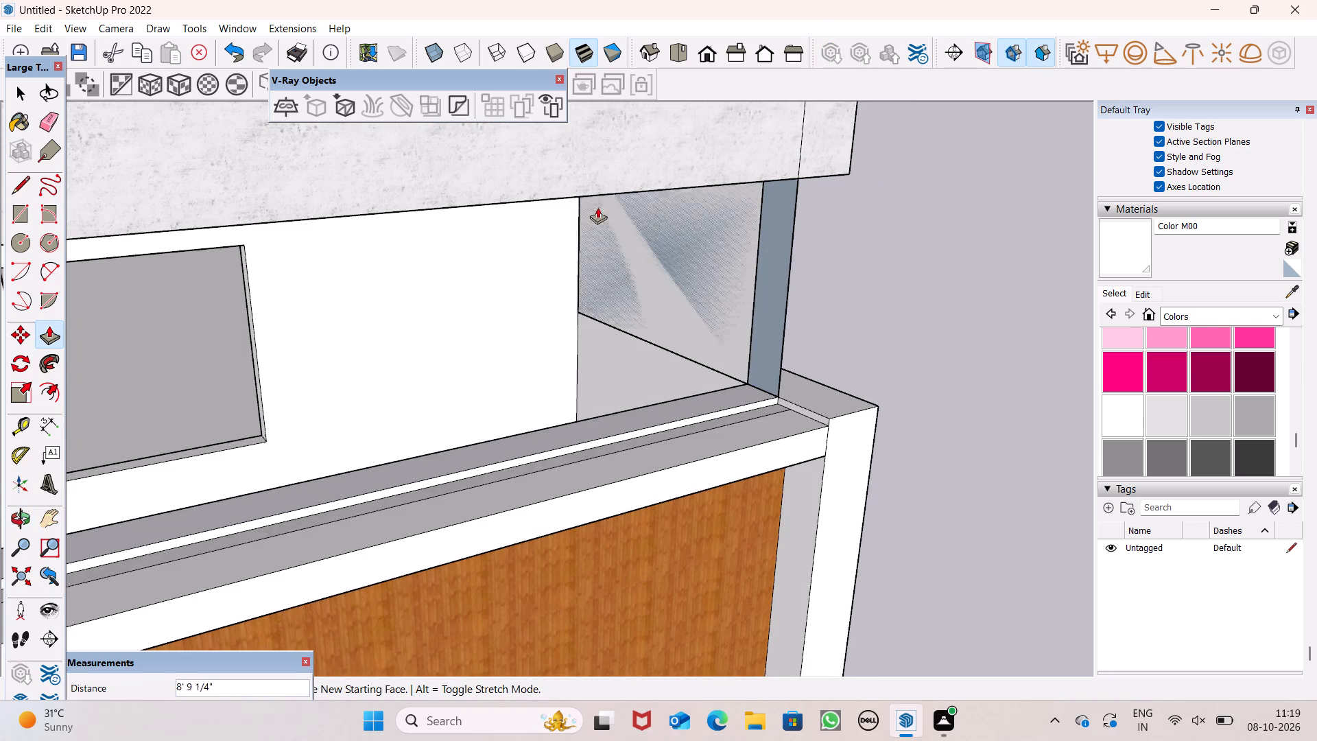
left_click_drag(597, 207, 594, 209)
Erase the leftover narrow concrete face and its vertical edges at the front of the new side wall opening.
middle_click_drag(805, 351, 527, 312)
middle_click_drag(648, 295, 505, 256)
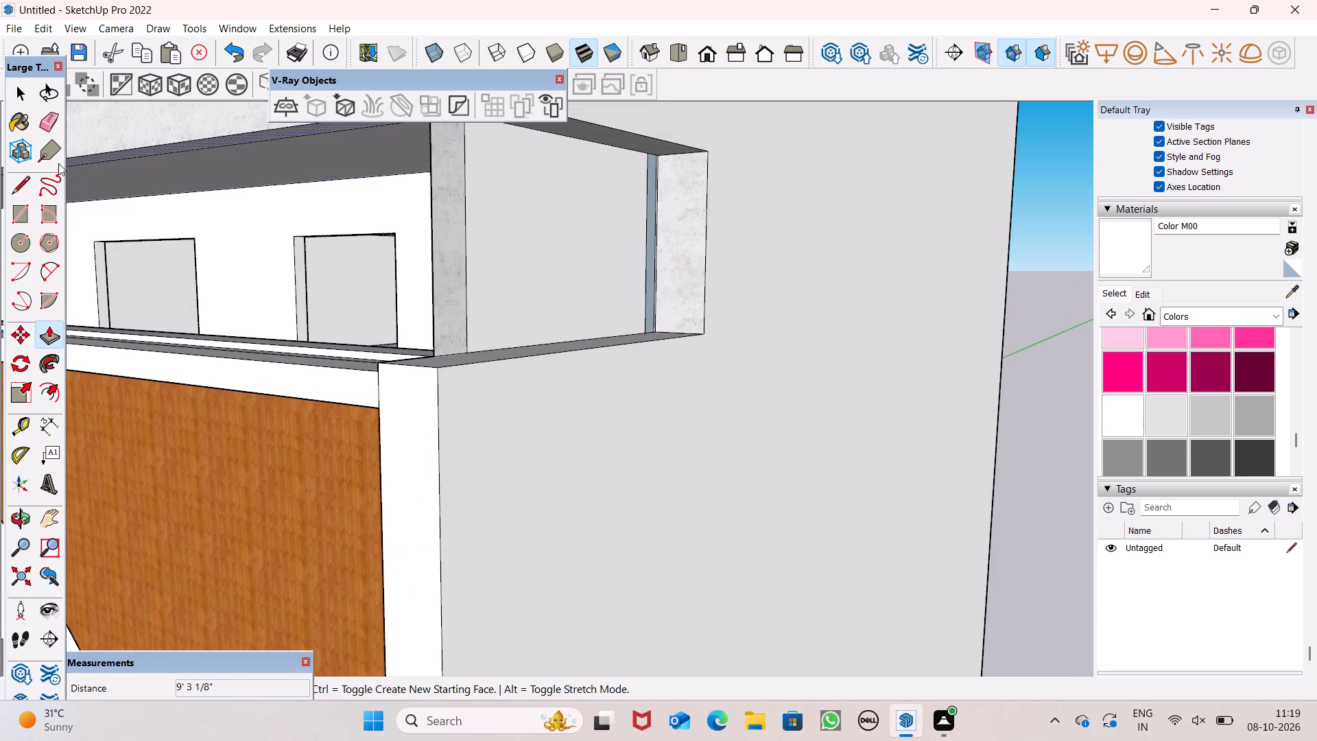
left_click(49, 128)
left_click_drag(422, 246, 440, 246)
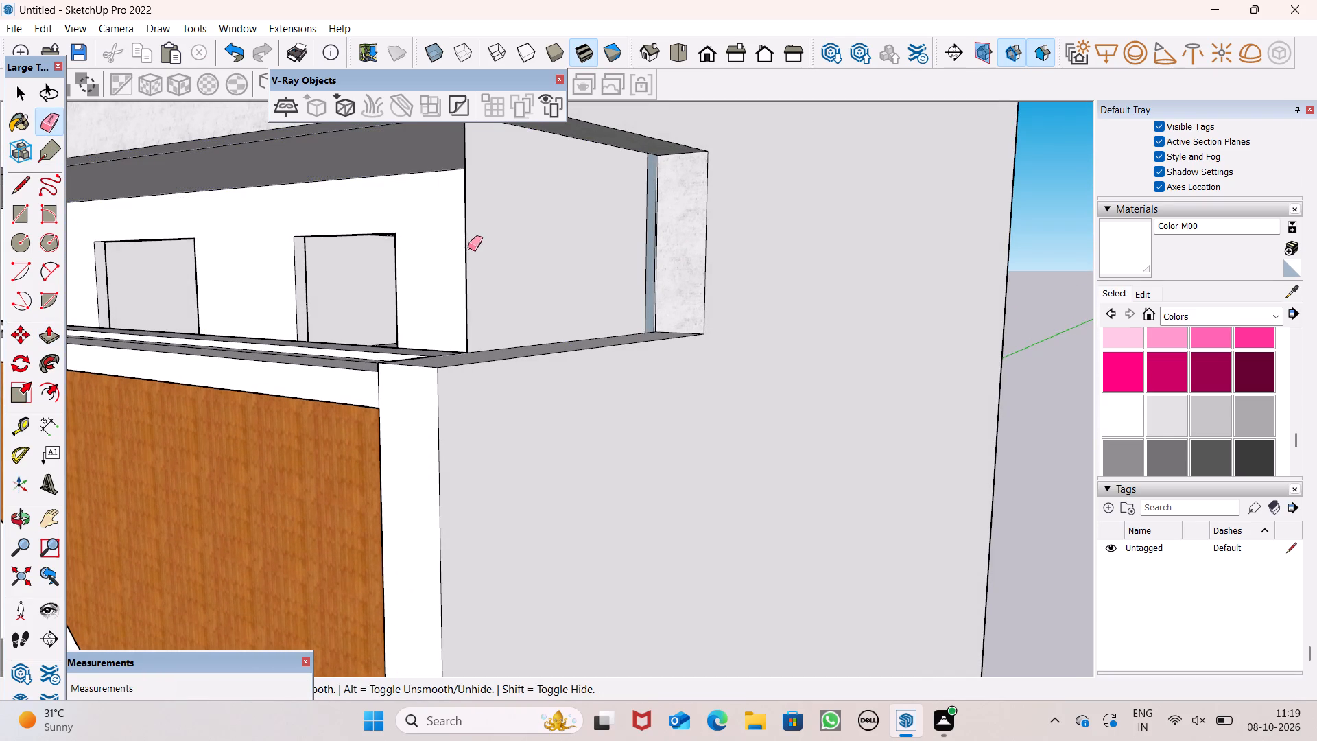
left_click_drag(468, 248, 458, 253)
Push the concrete end face at the back of the side wall opening by about 7 1/16".
middle_click_drag(601, 294, 761, 328)
scroll(755, 282, "up", 9)
middle_click_drag(732, 311, 502, 430)
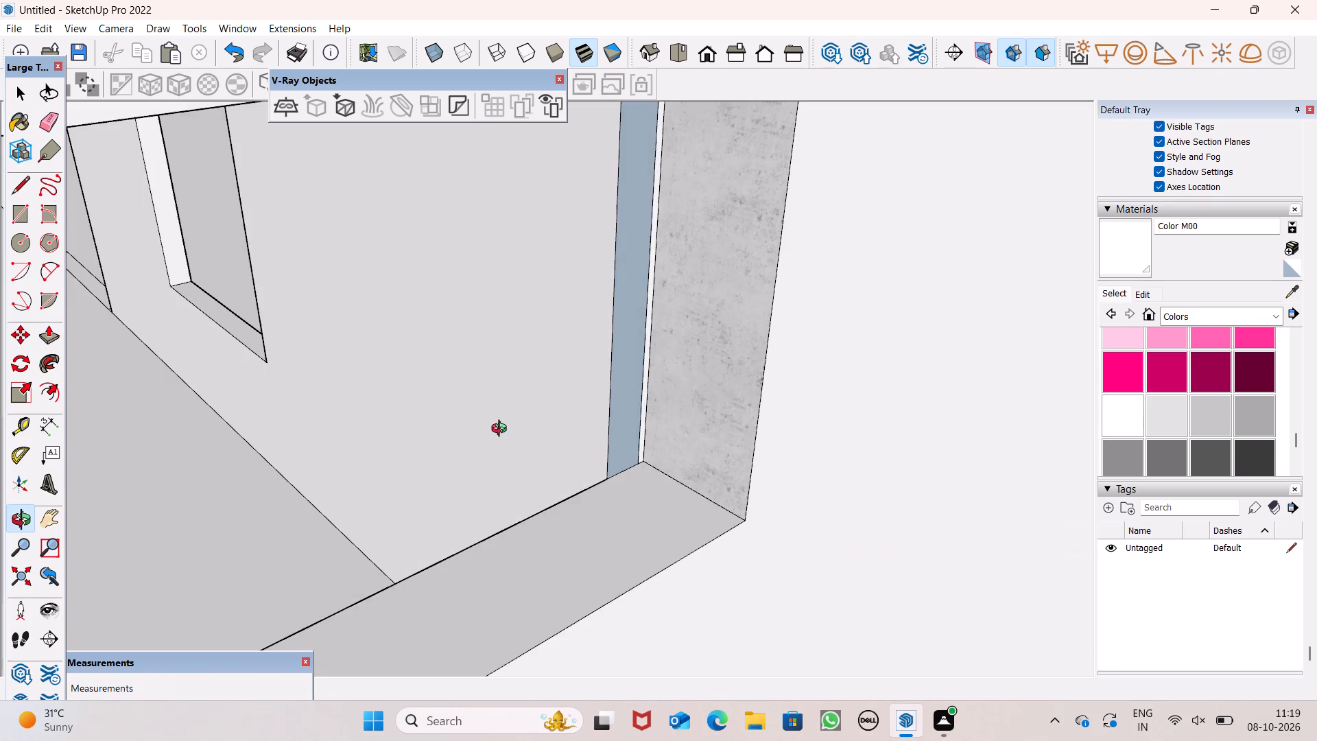
middle_click_drag(502, 430, 507, 433)
left_click(51, 344)
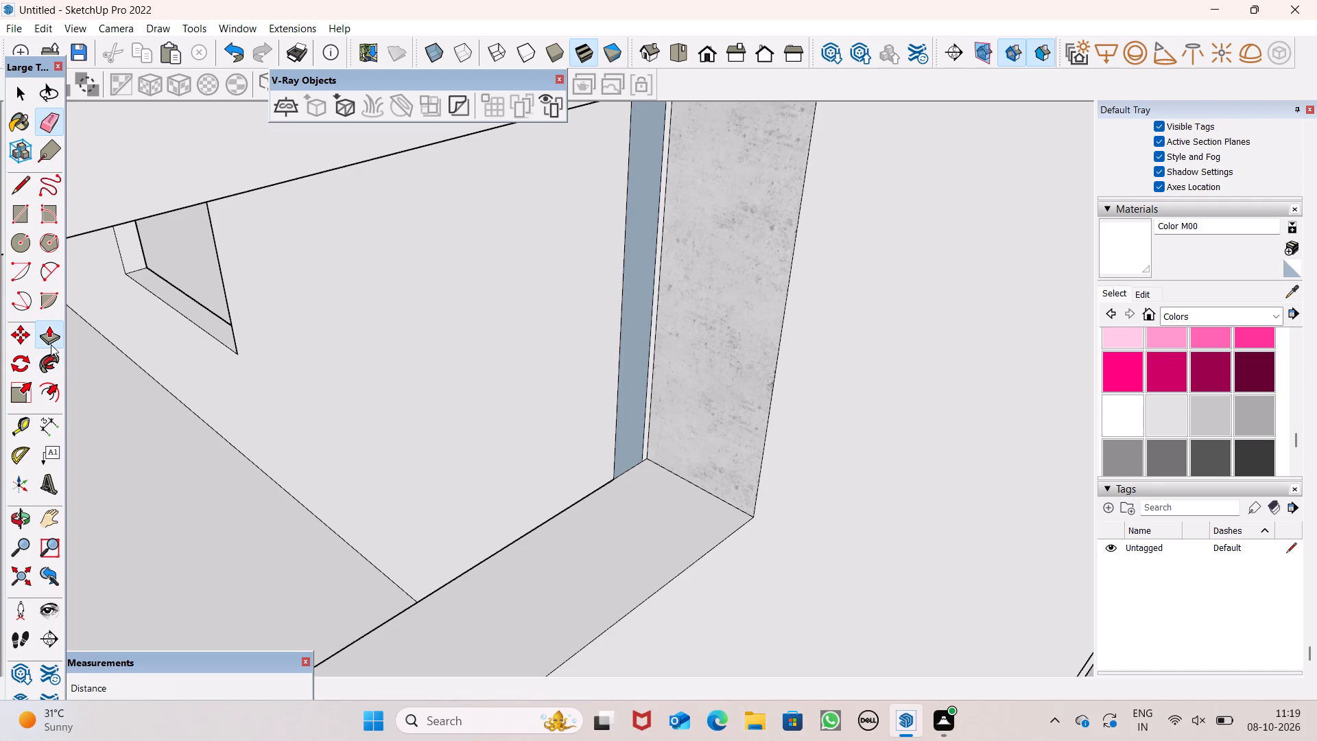
left_click_drag(693, 363, 594, 352)
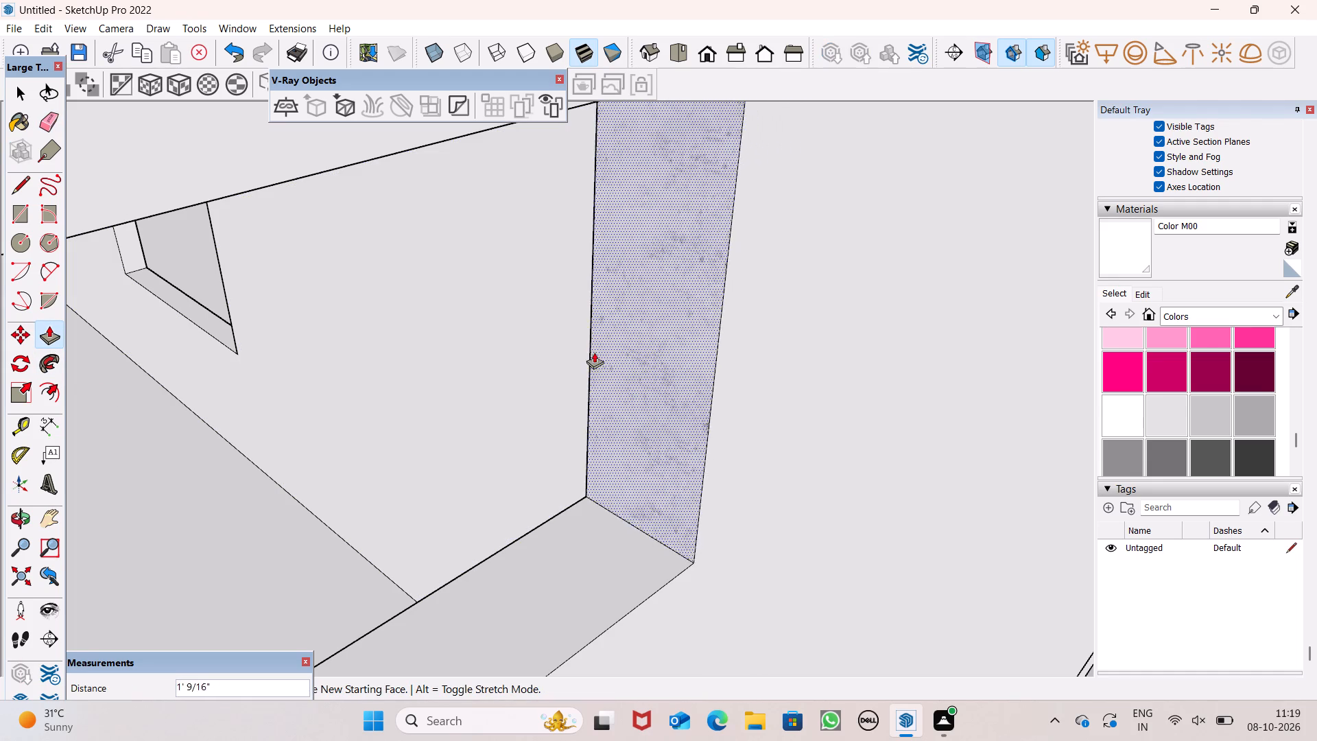
left_click_drag(594, 352, 536, 319)
Examine the side wall opening above the right corner strip and the building's whole front elevation.
scroll(735, 436, "down", 1)
middle_click_drag(763, 457, 910, 370)
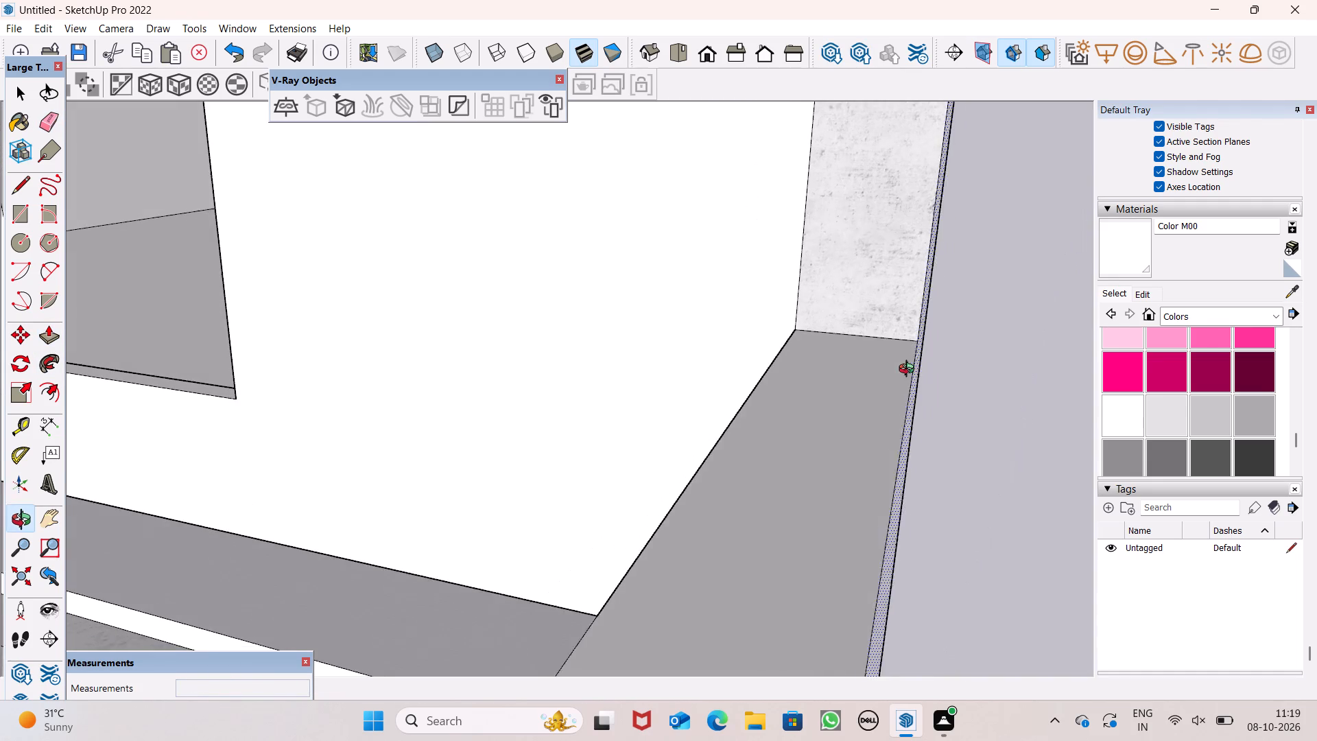
middle_click_drag(910, 370, 903, 370)
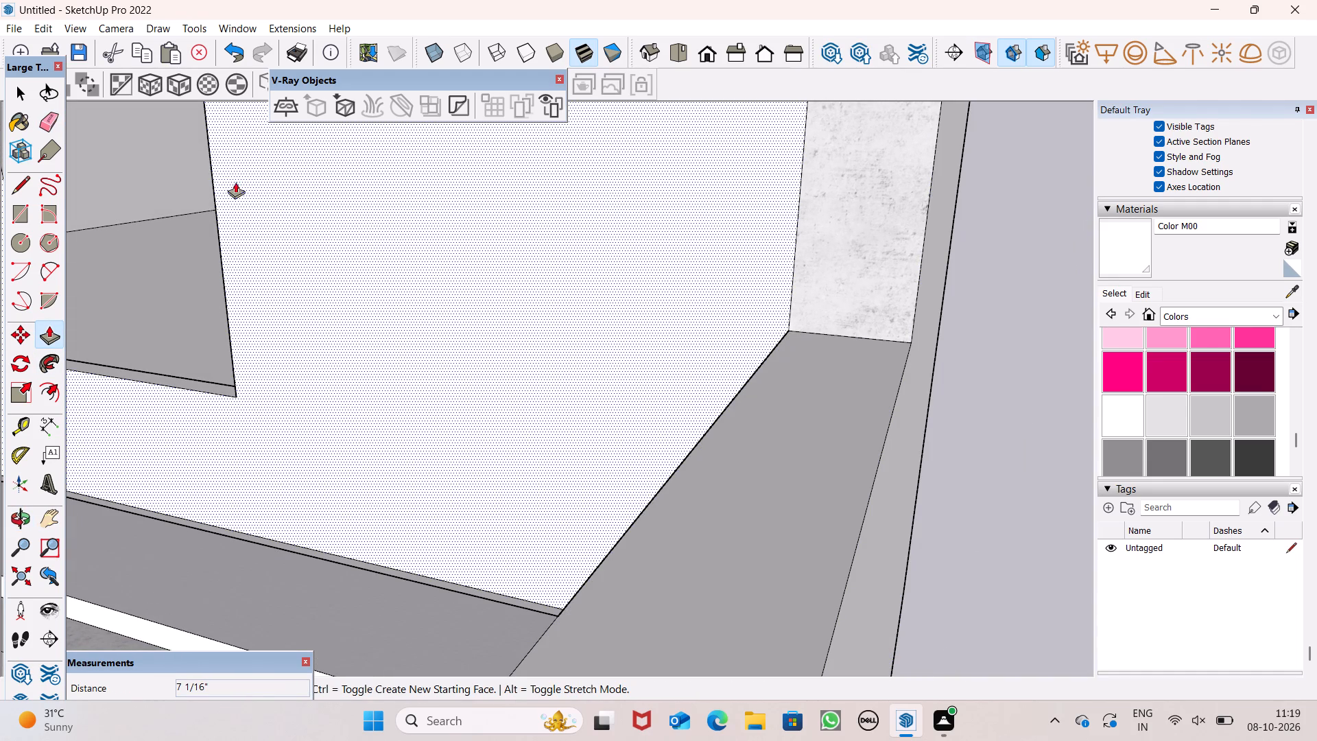
scroll(910, 472, "down", 3)
scroll(838, 356, "down", 7)
middle_click_drag(864, 503, 864, 528)
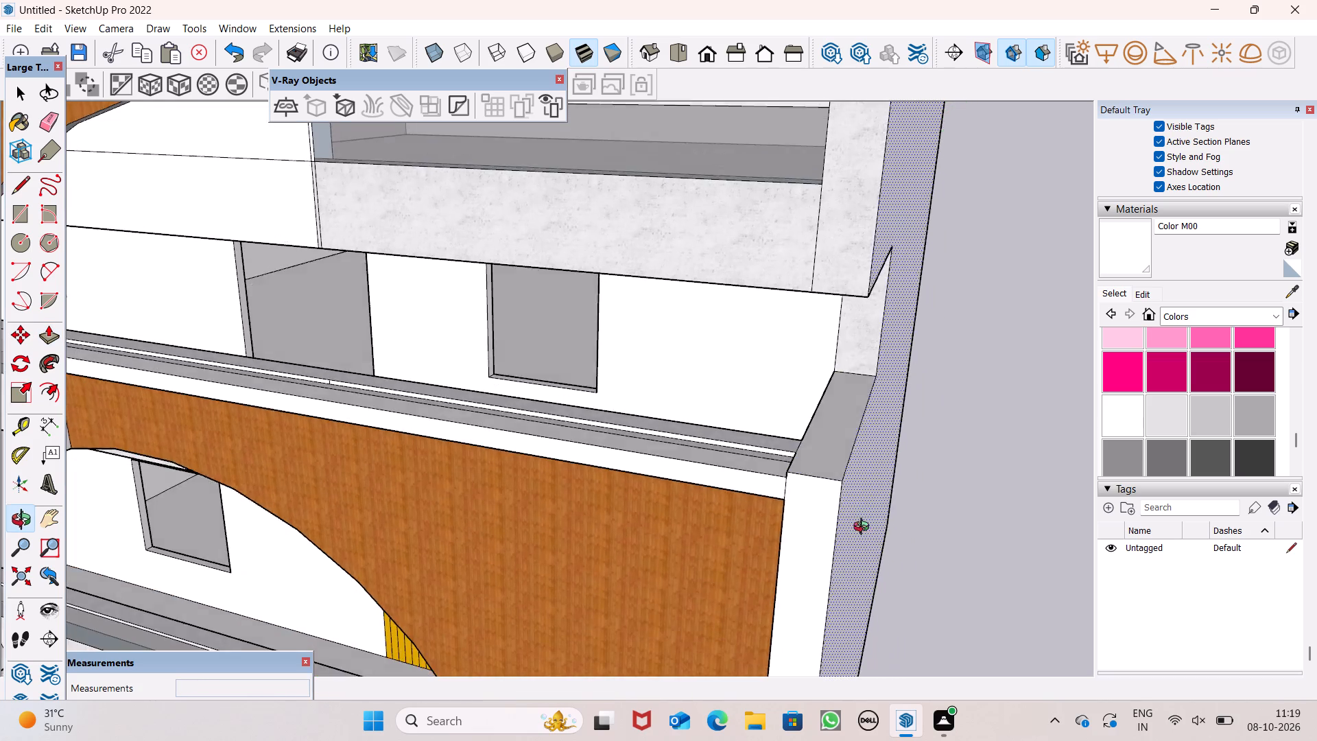
middle_click_drag(864, 528, 947, 598)
scroll(918, 430, "down", 2)
scroll(912, 435, "up", 1)
scroll(910, 438, "down", 1)
scroll(905, 445, "up", 1)
scroll(903, 449, "down", 1)
scroll(879, 400, "down", 5)
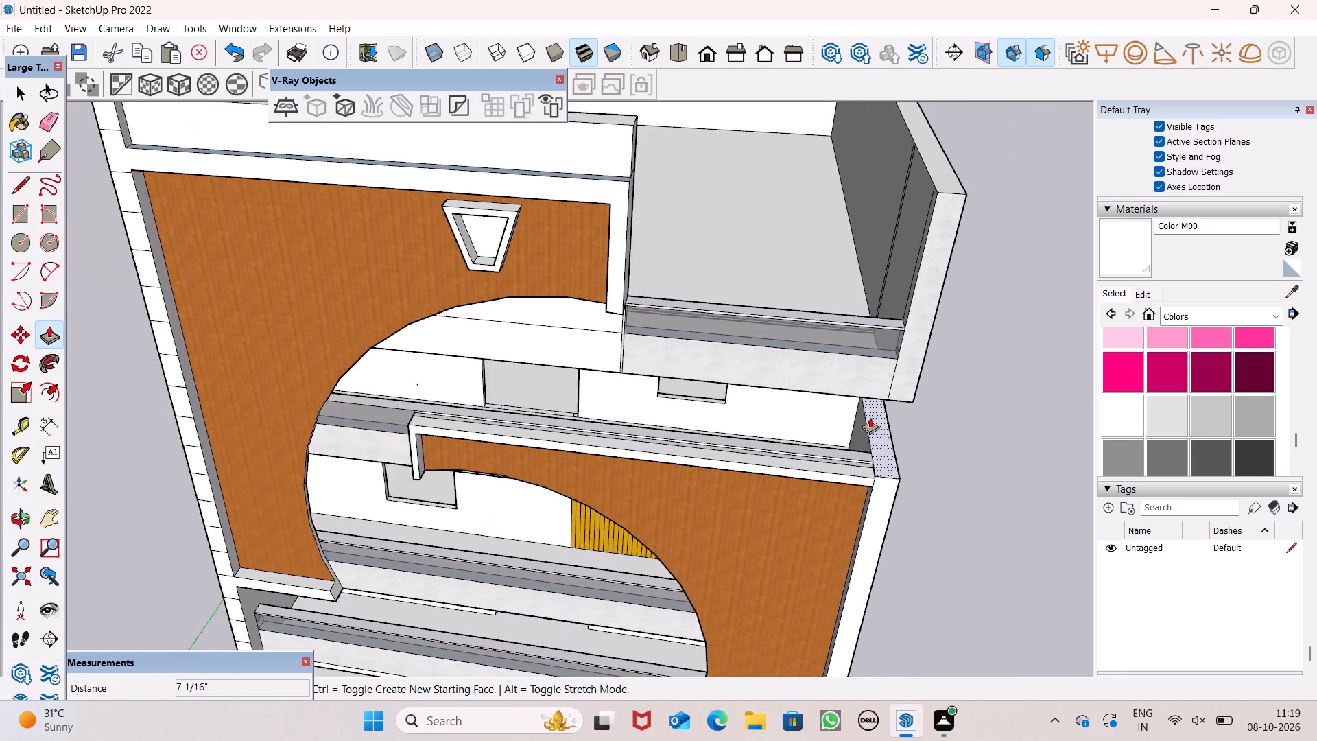
middle_click_drag(910, 480, 920, 368)
scroll(901, 371, "down", 4)
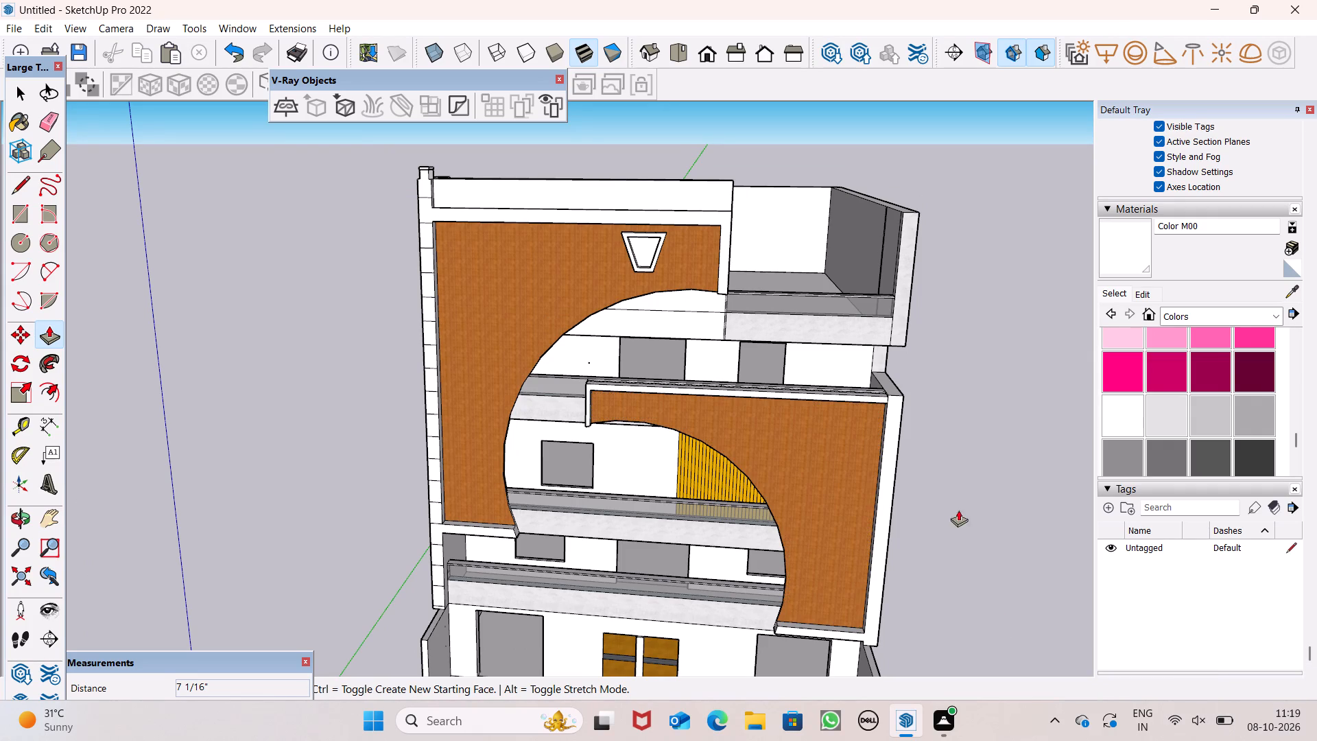
scroll(700, 409, "down", 5)
scroll(866, 491, "up", 5)
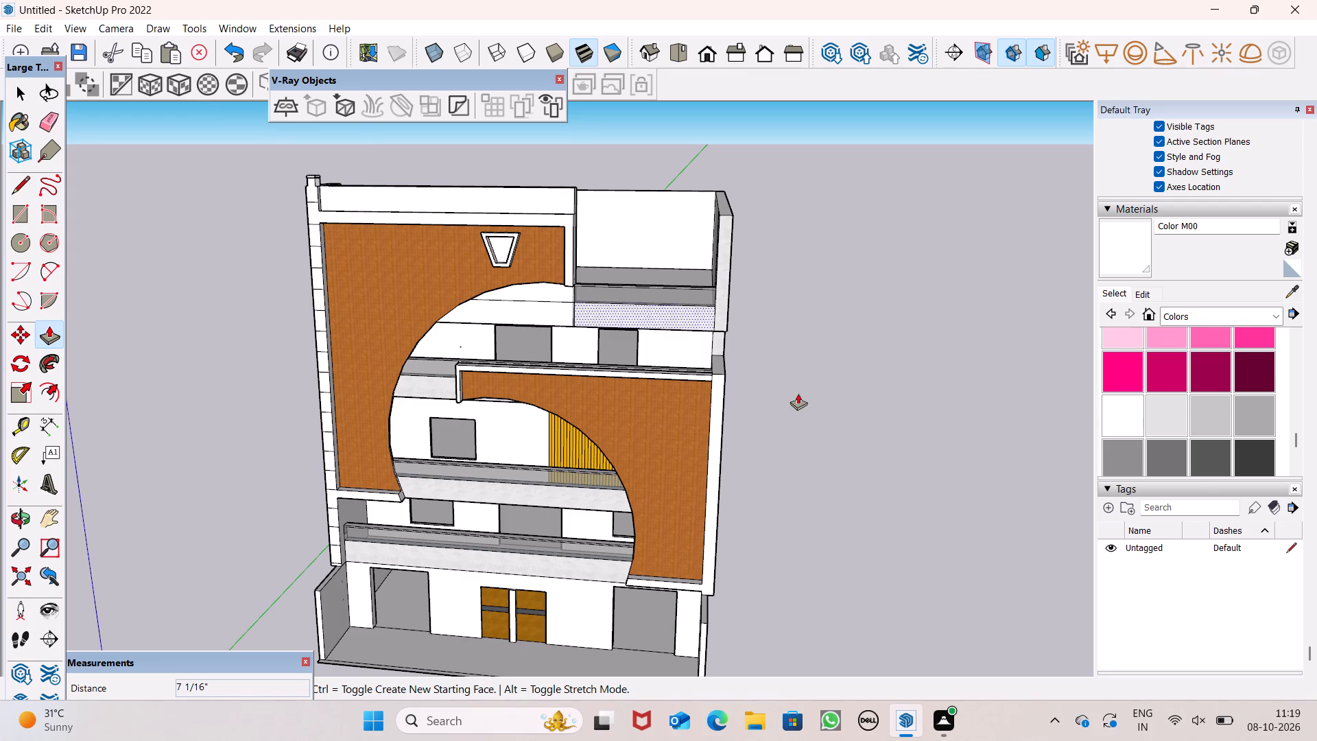
Draw a horizontal line about 1' 6 1/4" long across the right corner strip, just below the orange panel's top edge.
scroll(790, 402, "up", 6)
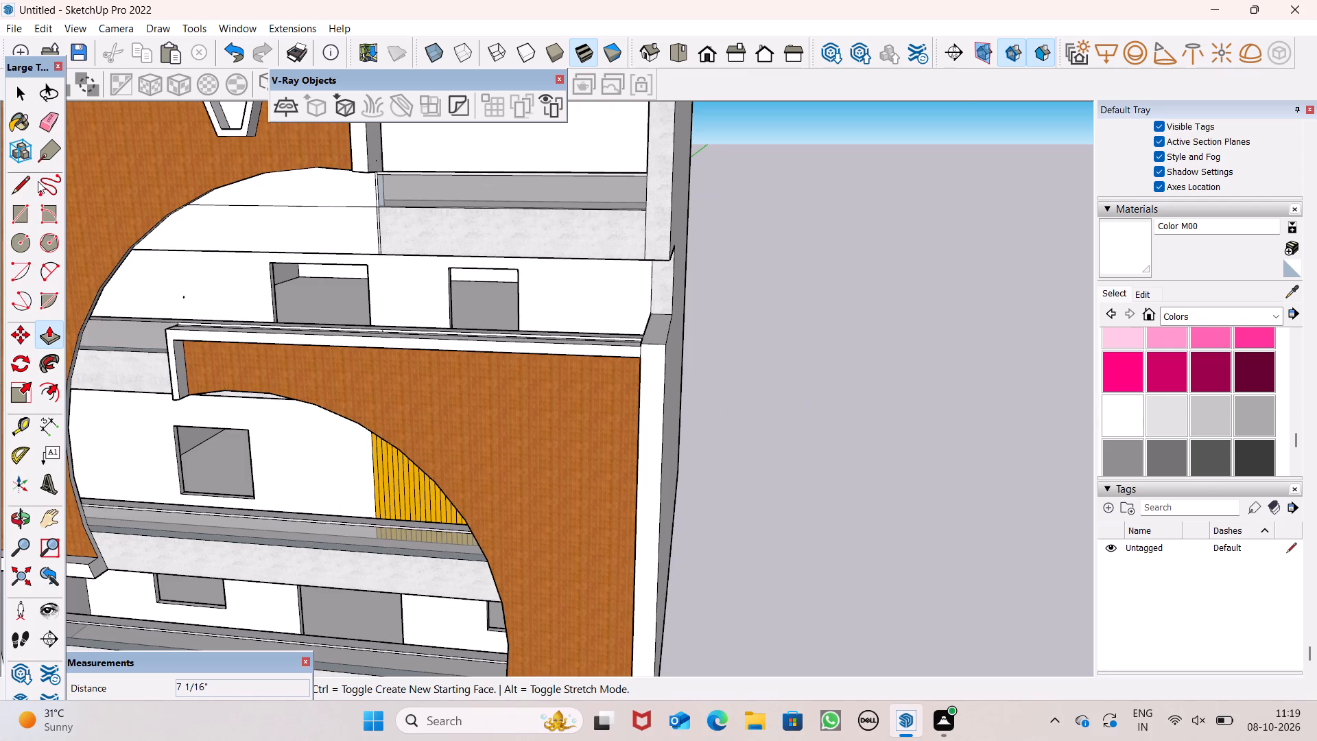
left_click(29, 195)
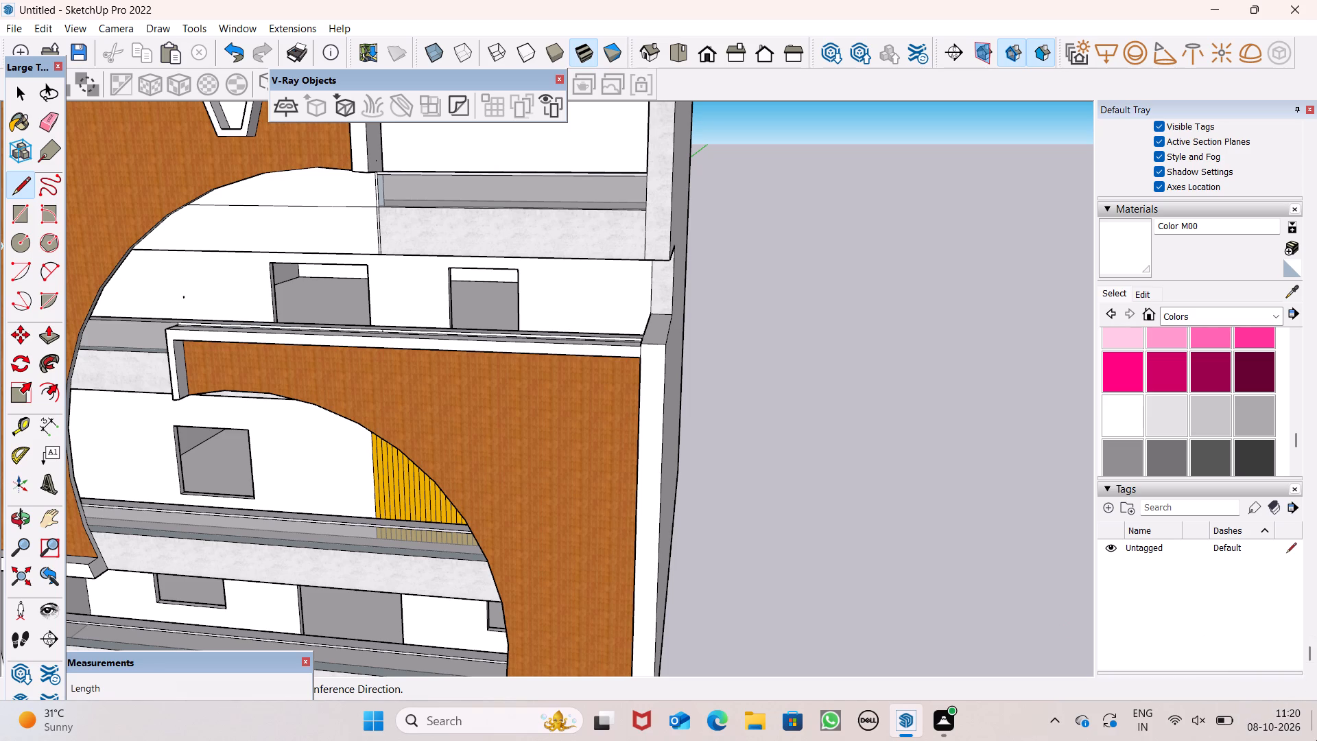
scroll(377, 305, "down", 5)
scroll(688, 505, "up", 5)
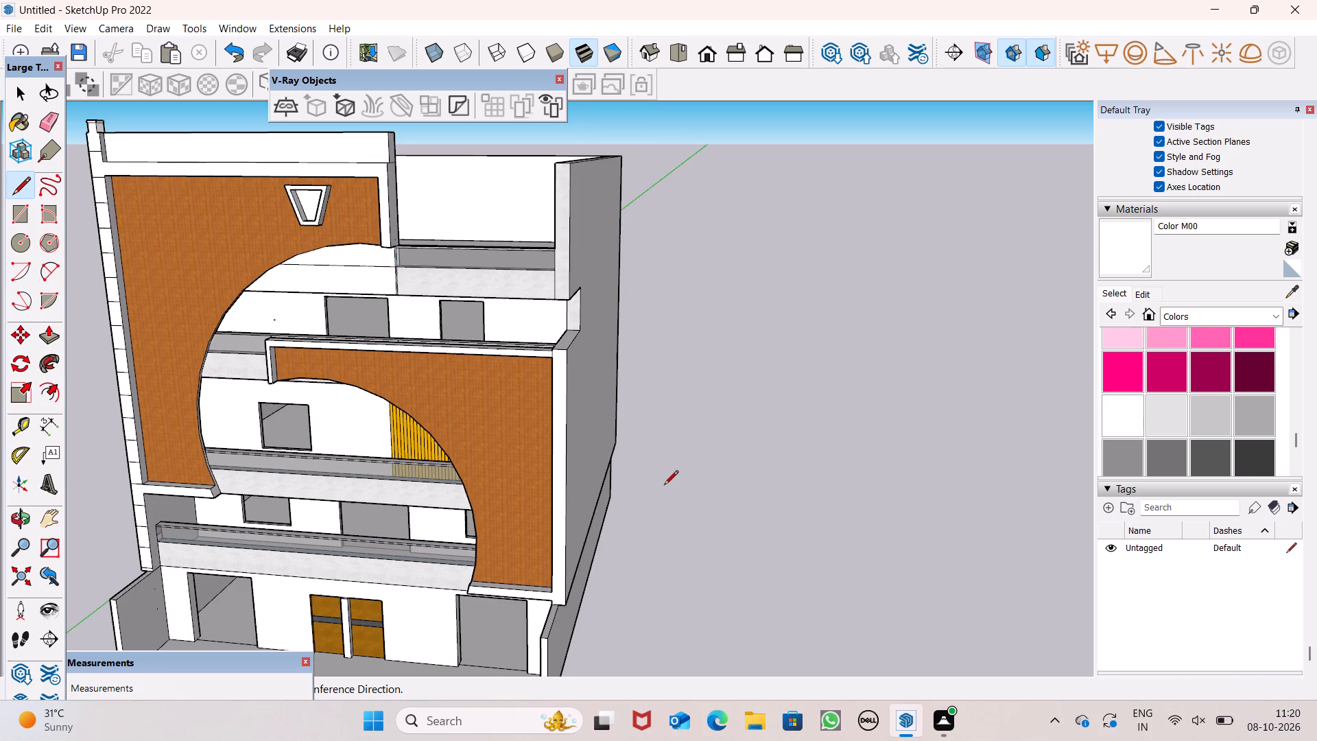
scroll(517, 406, "up", 3)
scroll(410, 303, "up", 4)
scroll(596, 264, "up", 2)
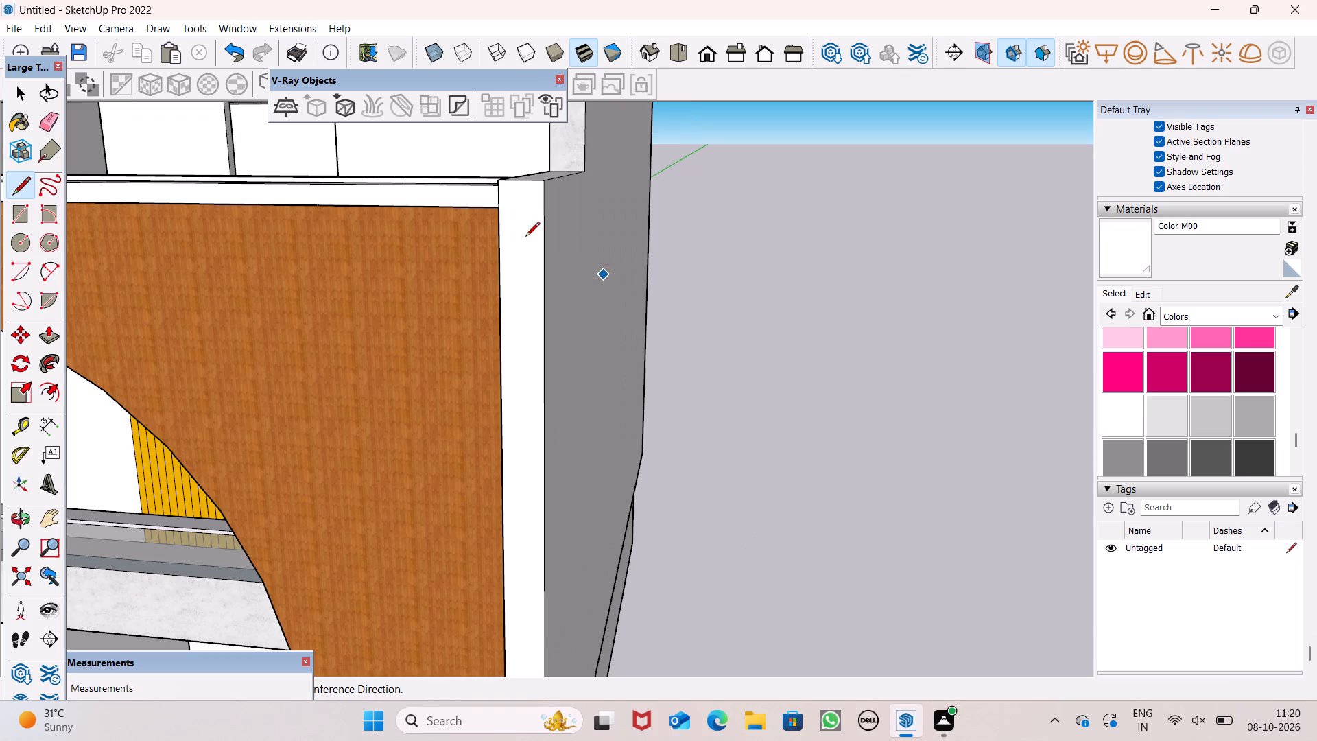
scroll(523, 237, "up", 9)
scroll(485, 287, "down", 7)
scroll(486, 312, "up", 1)
scroll(486, 312, "down", 1)
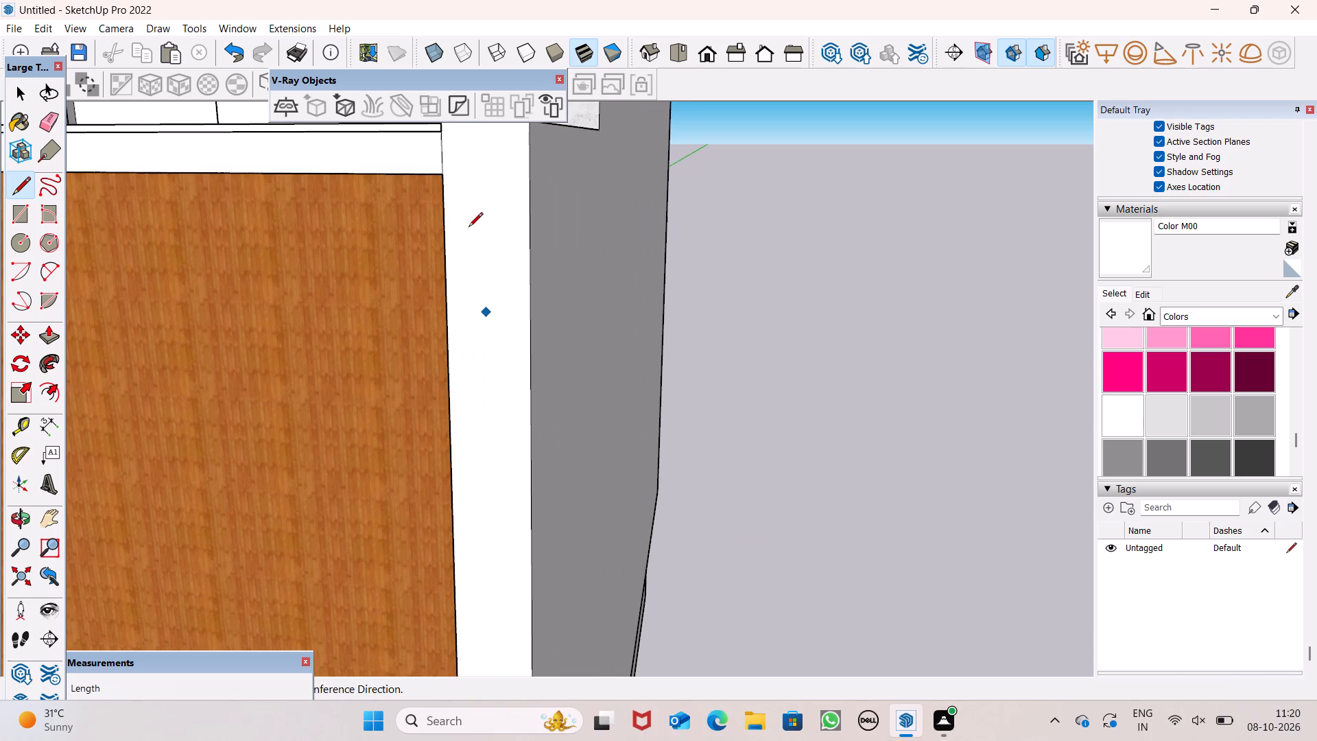
scroll(468, 228, "down", 1)
left_click(450, 241)
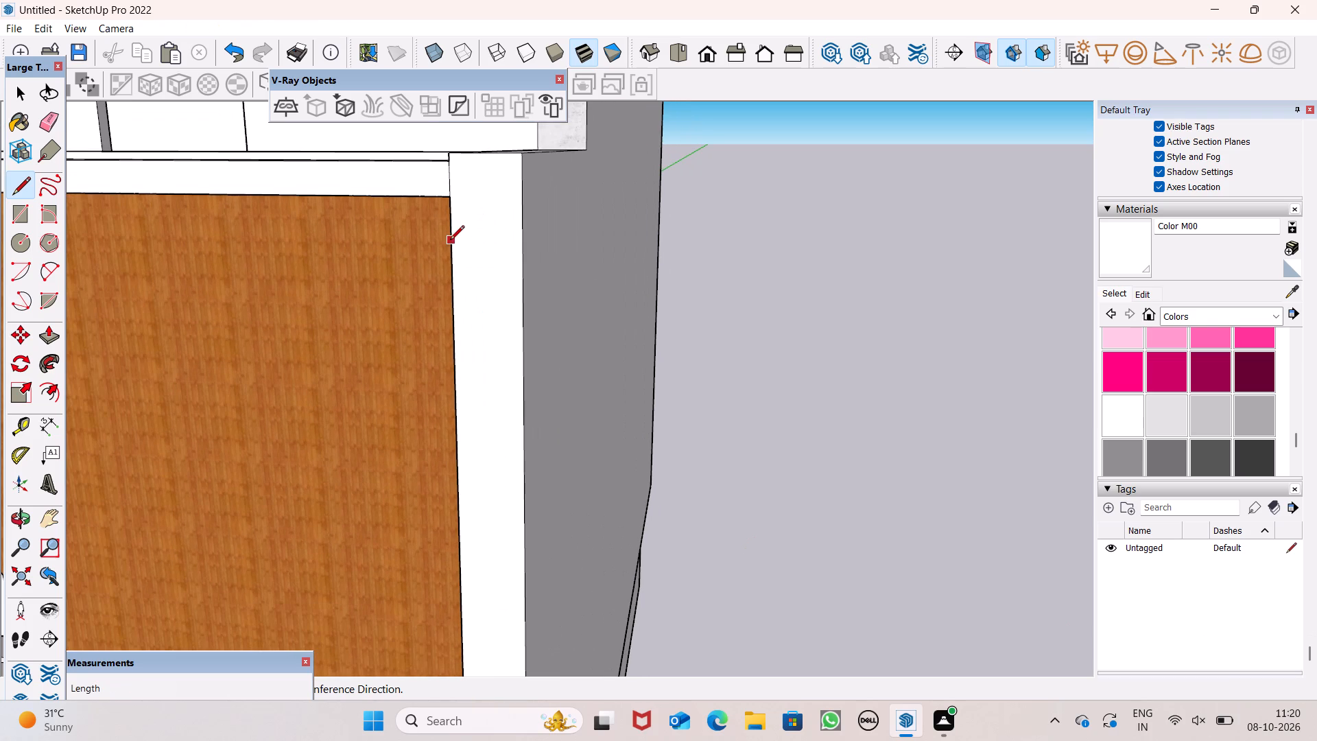
left_click(523, 238)
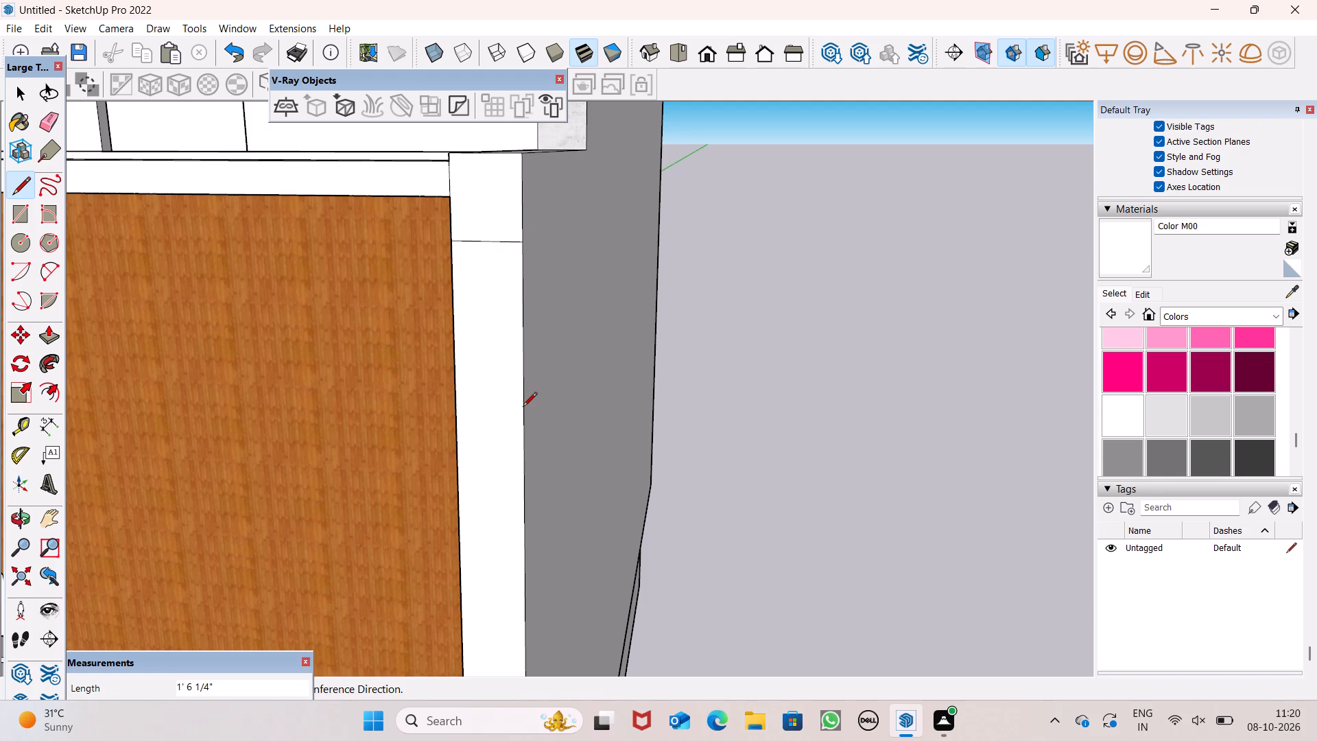
Copy the new horizontal line down the right corner strip and multiply it into 15 equally spaced copies.
key("space")
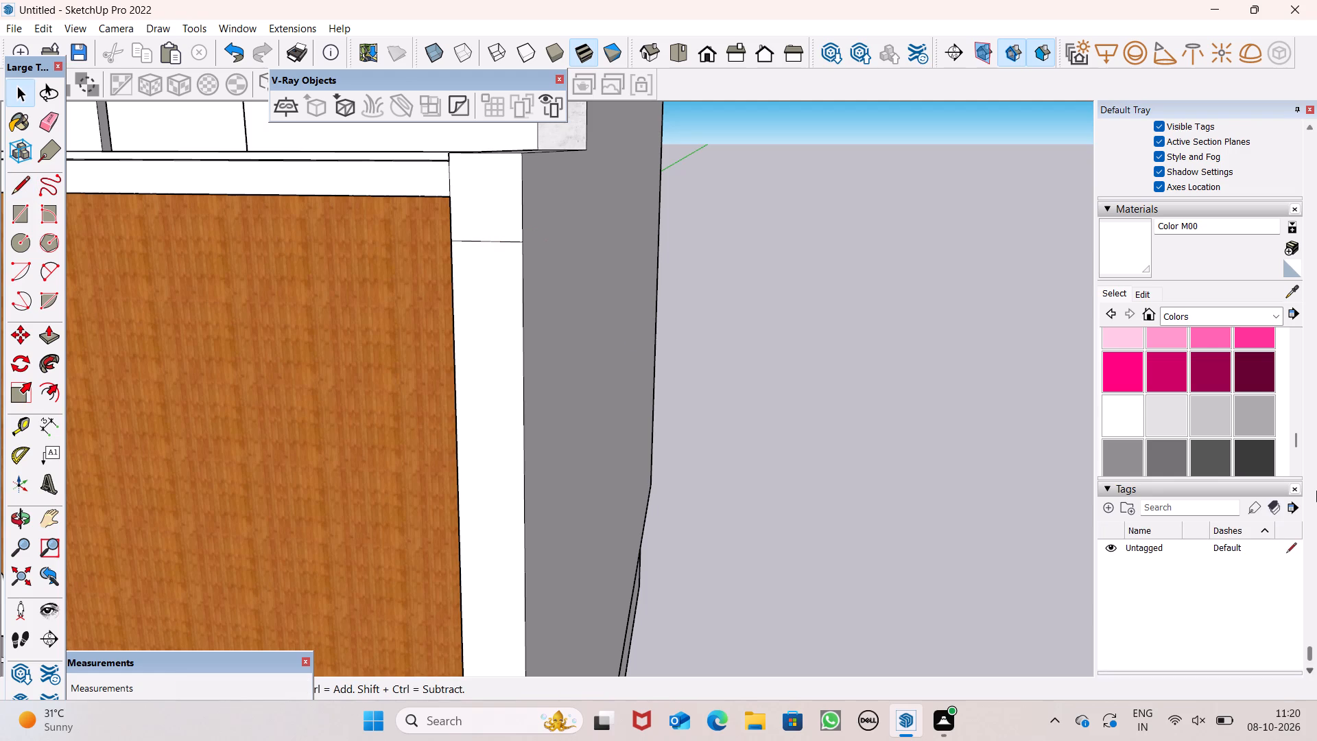
left_click(501, 242)
key("m")
key("Return")
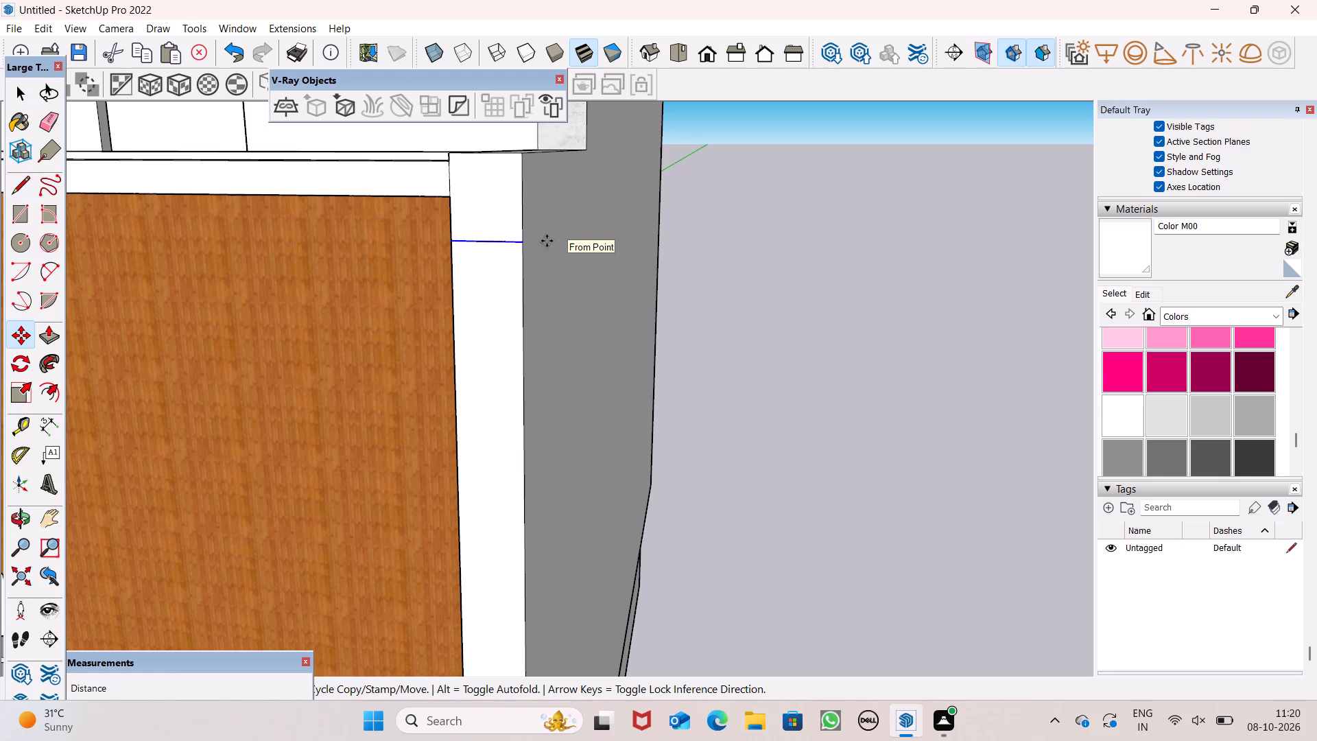
left_click_drag(505, 242, 510, 276)
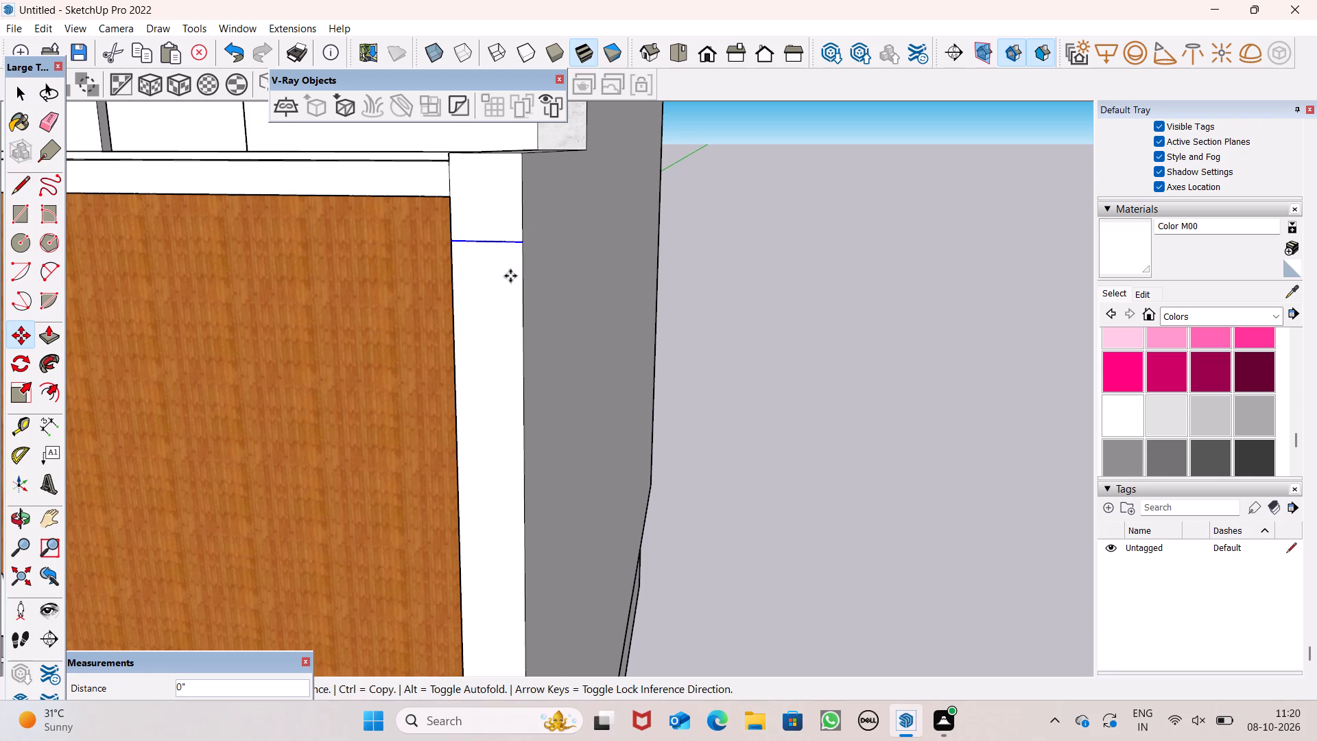
left_click_drag(510, 276, 508, 338)
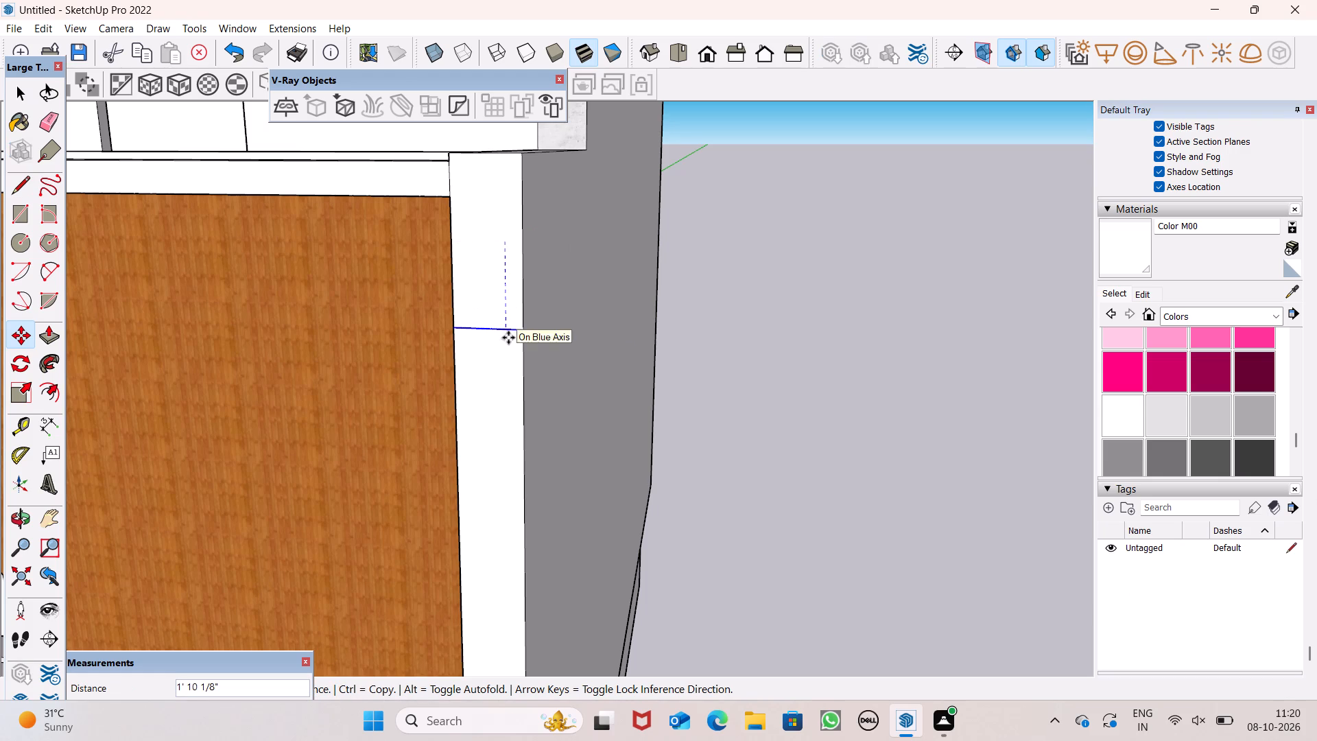
left_click_drag(508, 338, 503, 352)
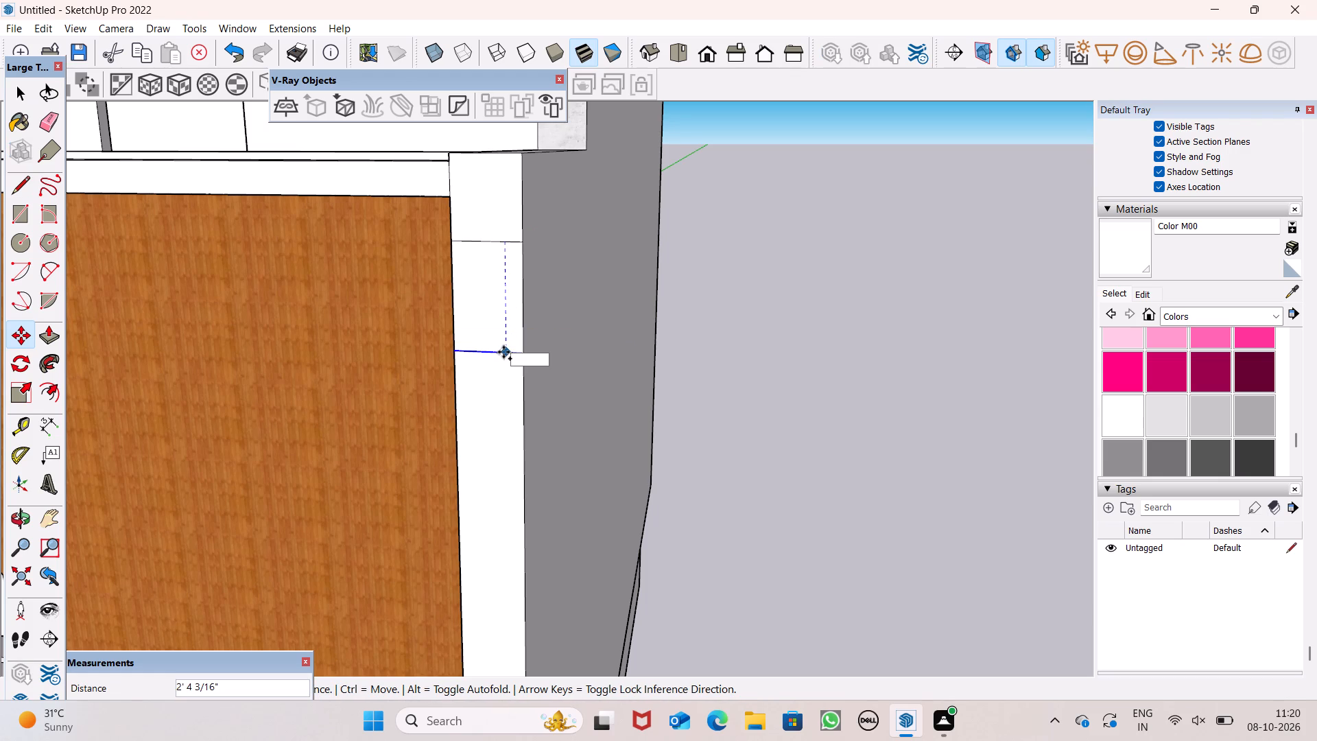
left_click_drag(503, 352, 503, 344)
key("shift+asterisk")
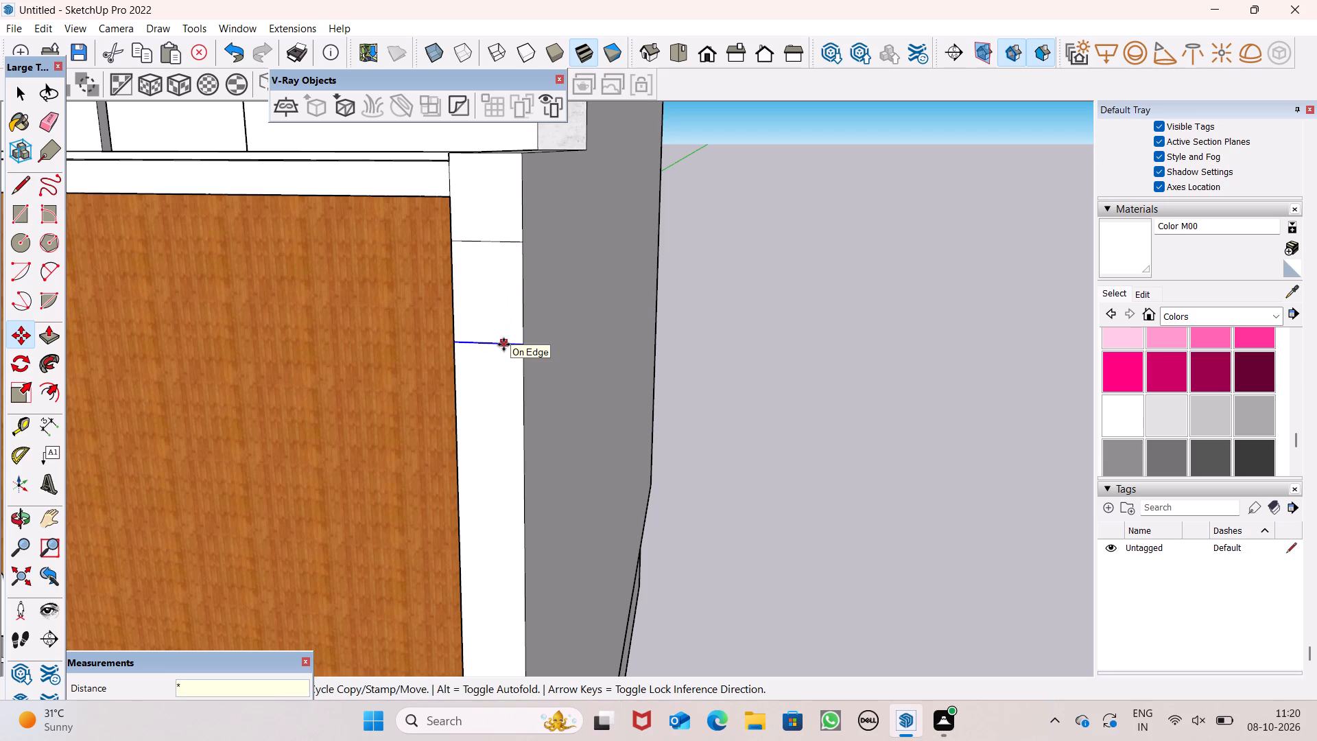
key("2")
key("BackSpace")
key("1")
key("5")
key("Return")
scroll(821, 379, "down", 7)
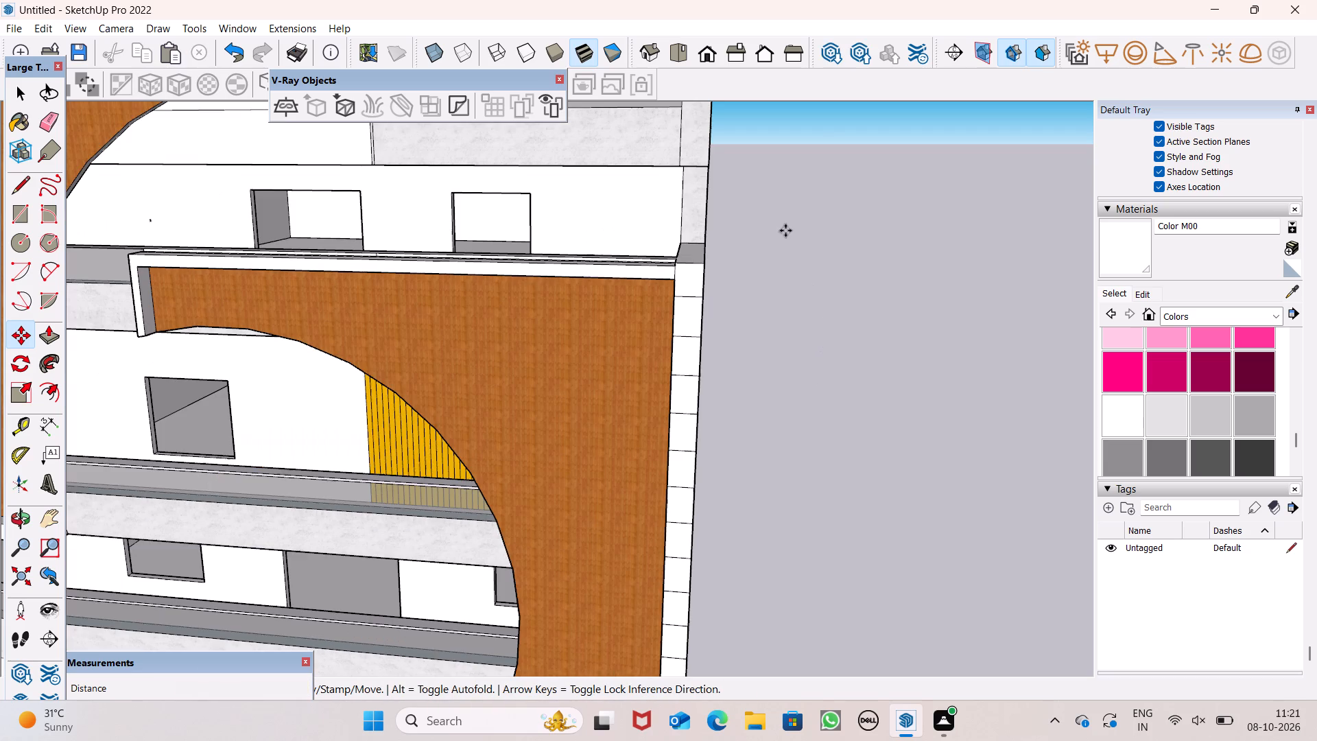
scroll(768, 222, "down", 5)
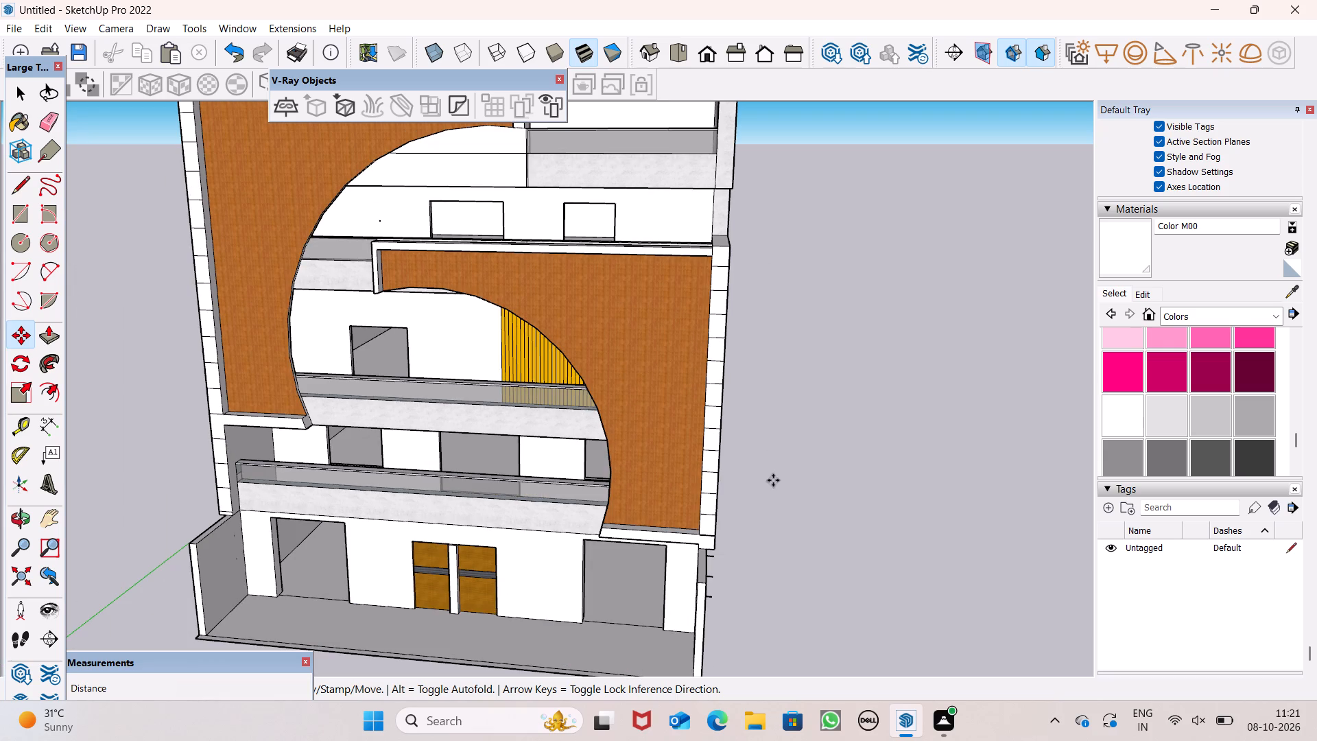
key("space")
Erase the three surplus line copies on the side wall below the right corner strip's base.
middle_click_drag(780, 670, 645, 474)
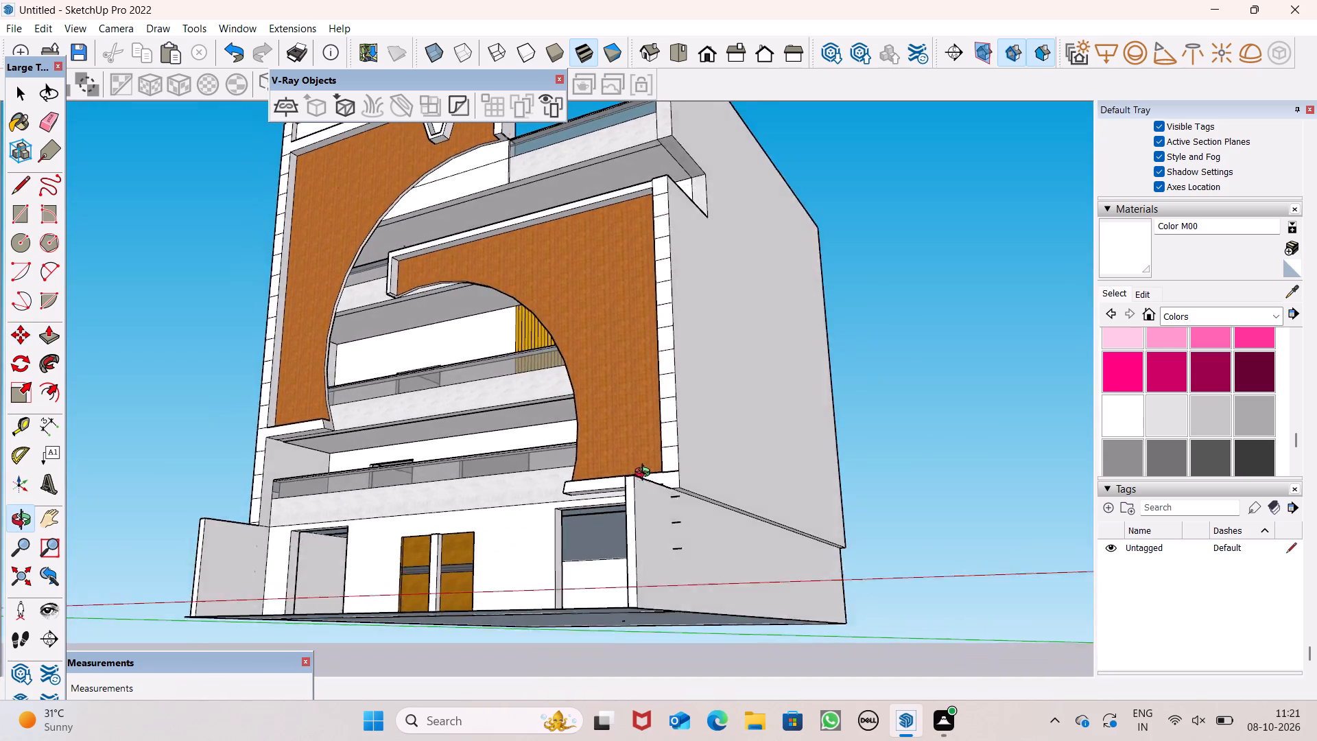
middle_click_drag(645, 474, 545, 472)
scroll(318, 371, "up", 1)
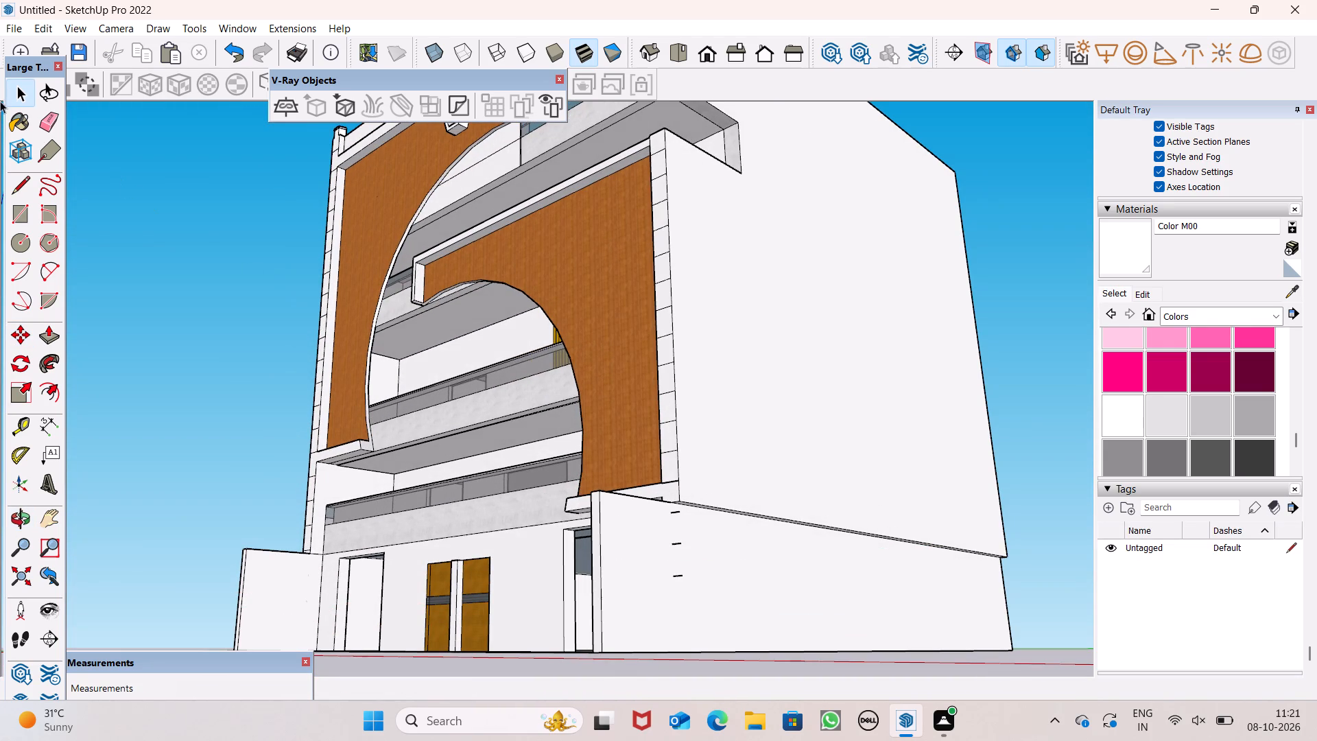
left_click(45, 126)
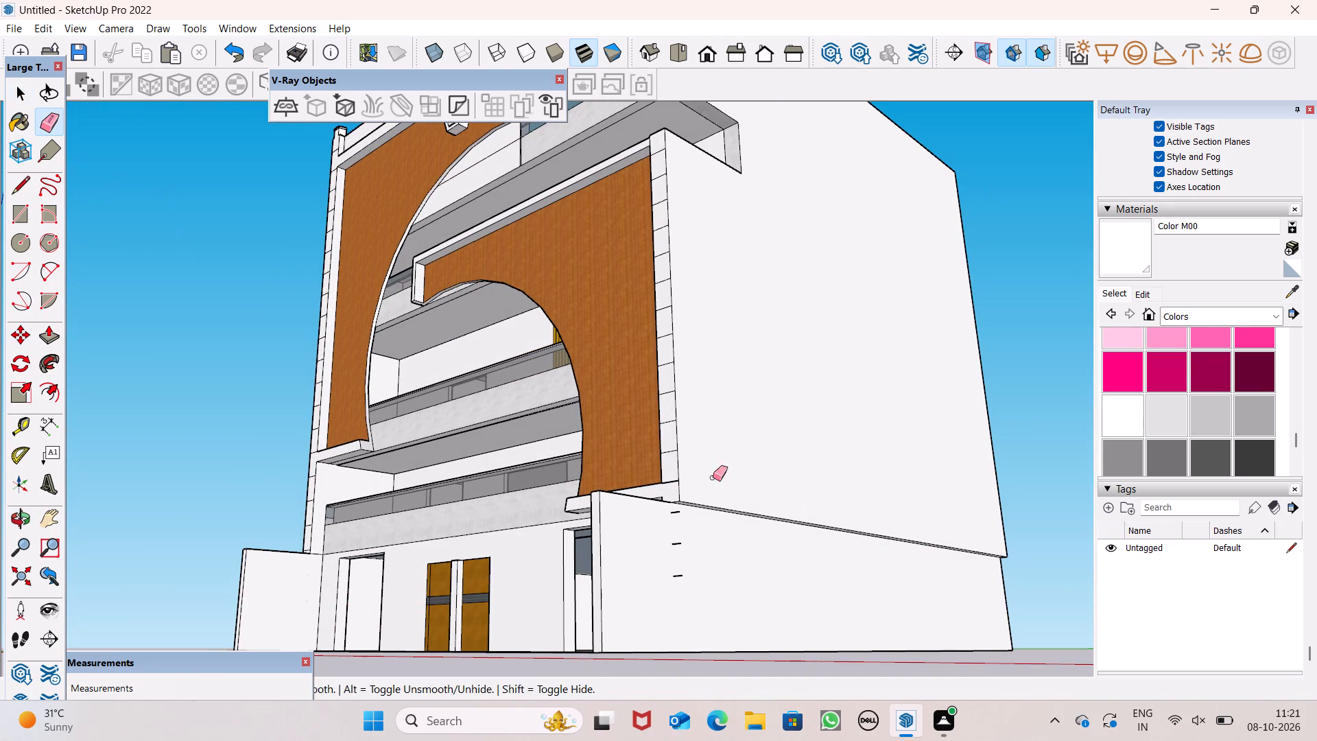
left_click(673, 539)
left_click(675, 582)
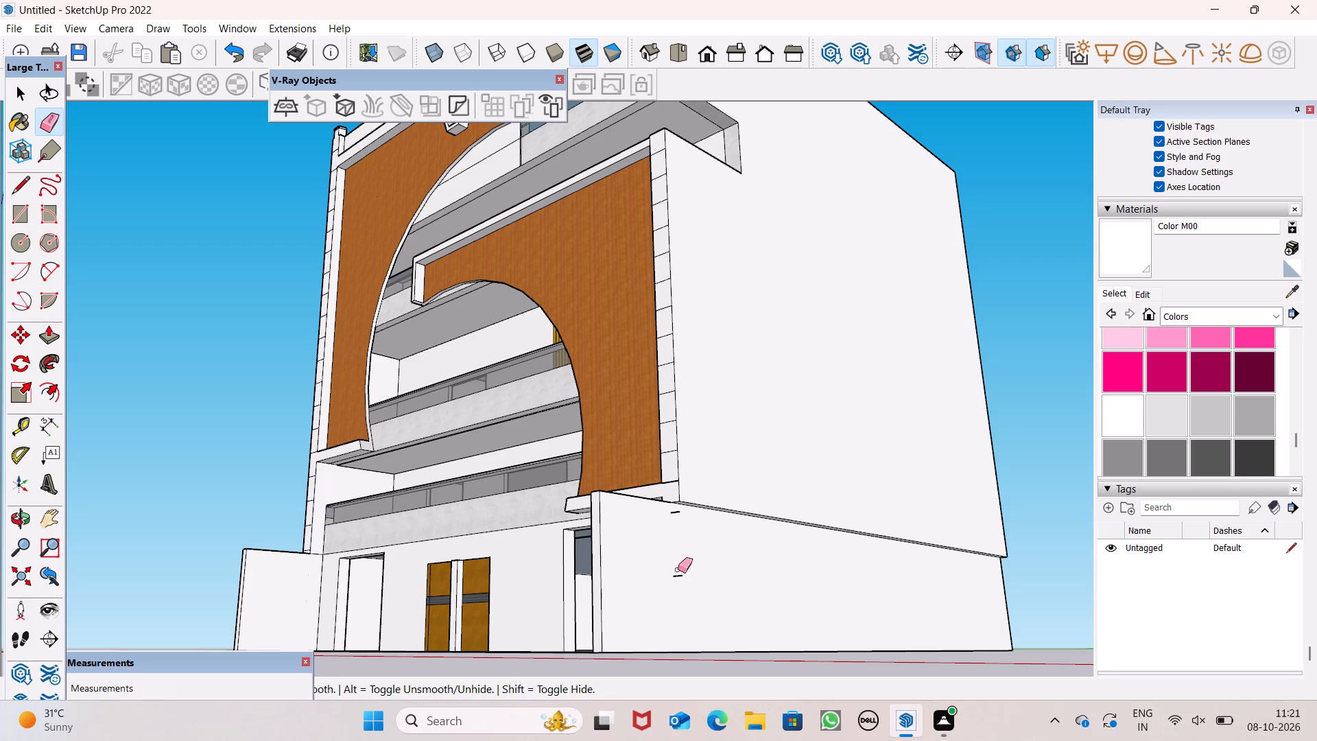
left_click(677, 572)
scroll(692, 530, "up", 7)
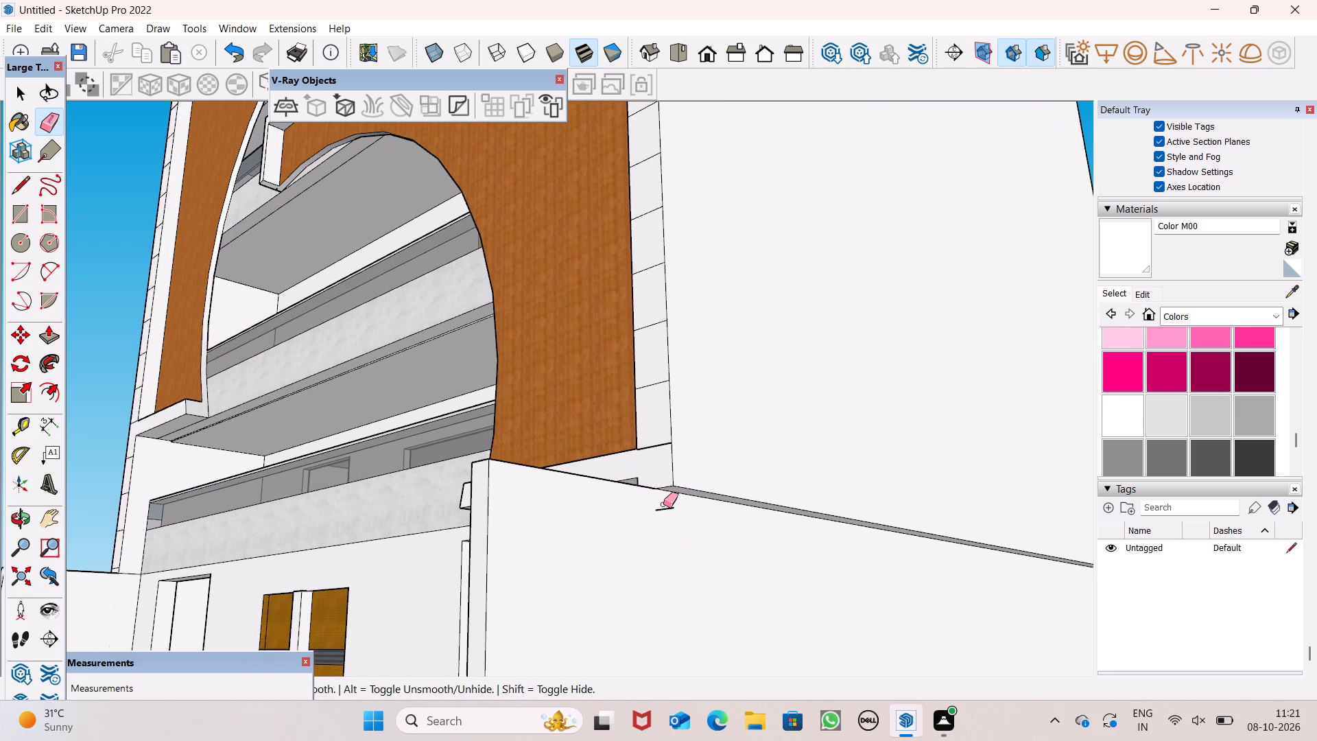
left_click_drag(664, 504, 666, 517)
key("space")
key("space")
Erase the short vertical edge between the right corner strip and the white band above the orange panel.
scroll(731, 483, "down", 3)
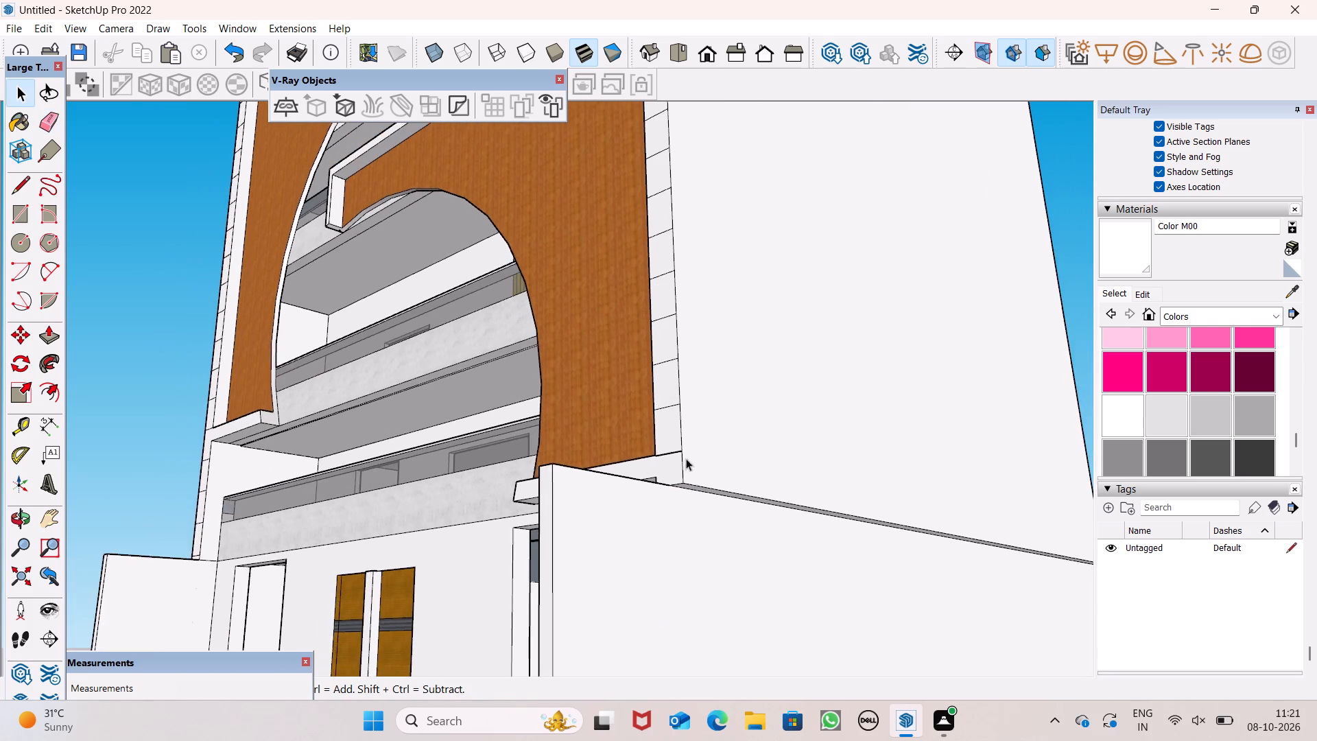
middle_click_drag(707, 573, 897, 605)
scroll(798, 406, "down", 3)
scroll(928, 389, "down", 5)
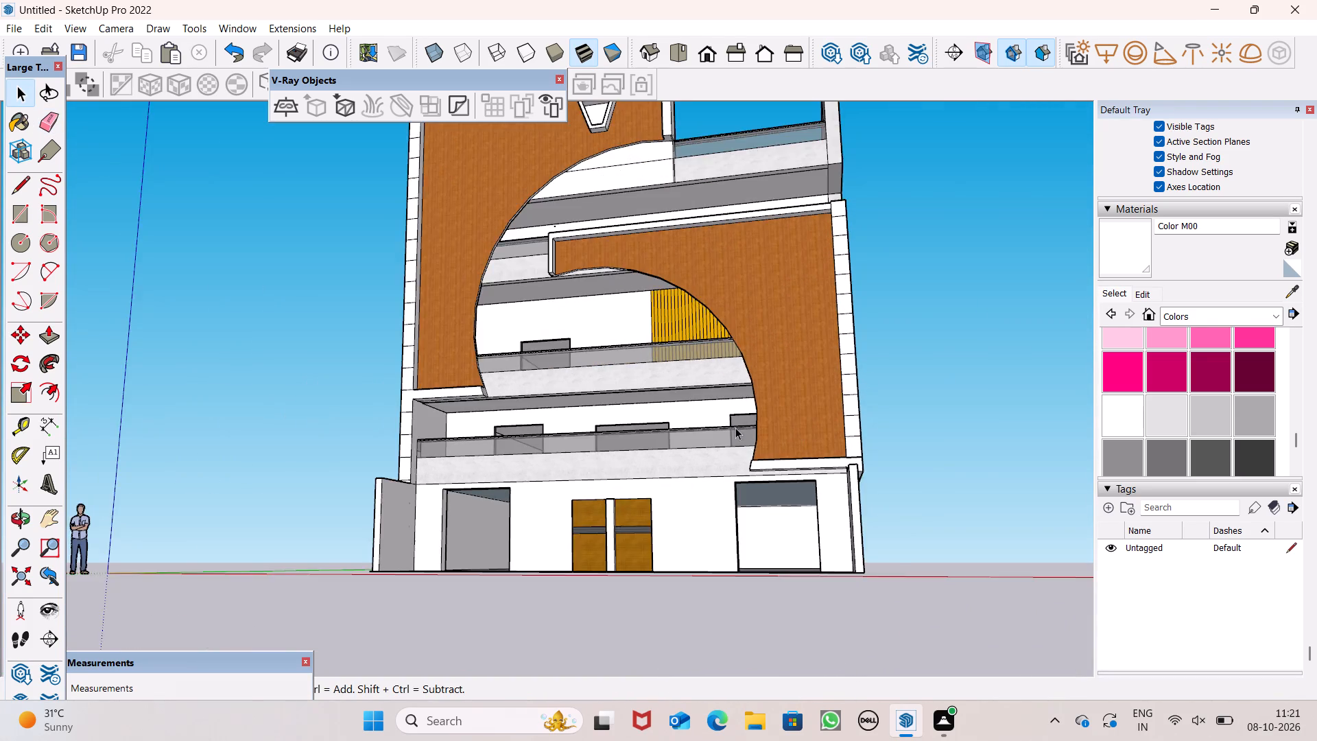
scroll(727, 436, "down", 4)
scroll(815, 81, "up", 2)
scroll(785, 186, "down", 3)
middle_click_drag(790, 362, 853, 532)
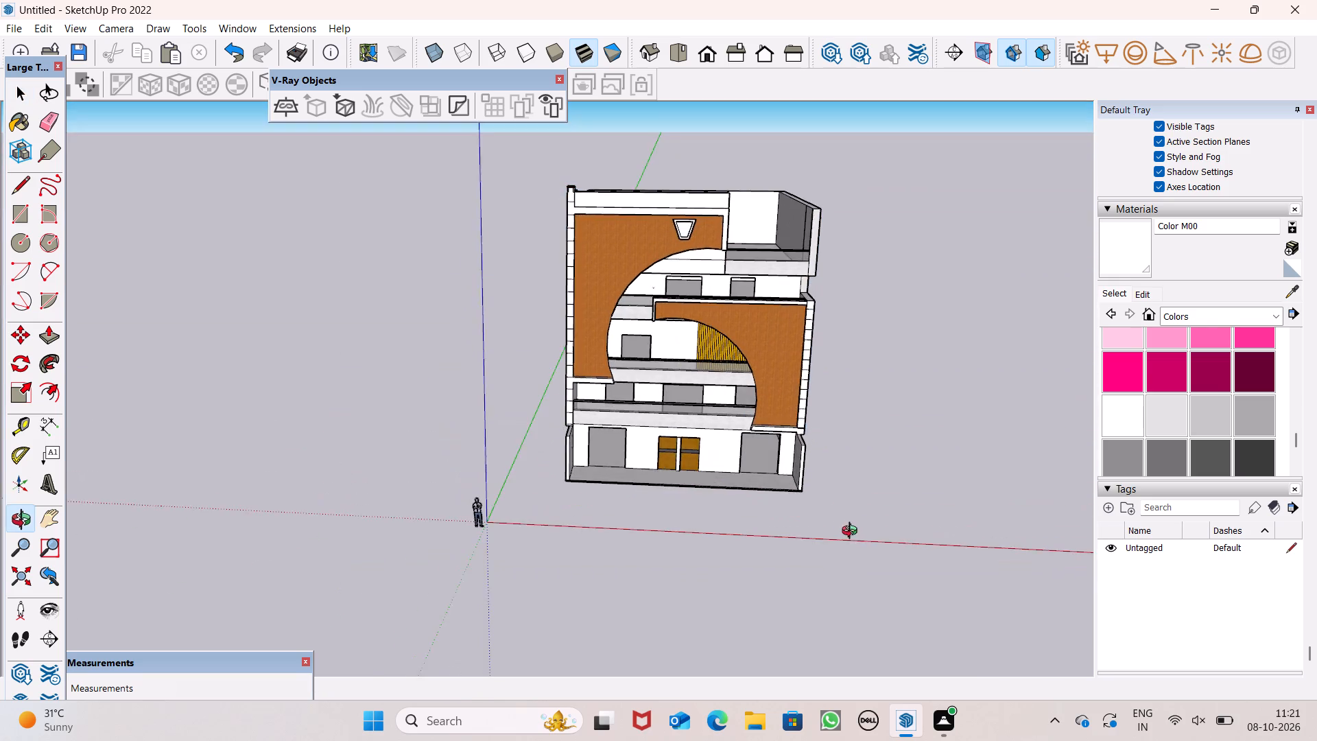
middle_click_drag(853, 532, 861, 539)
scroll(835, 456, "up", 4)
scroll(842, 290, "up", 5)
scroll(785, 191, "up", 4)
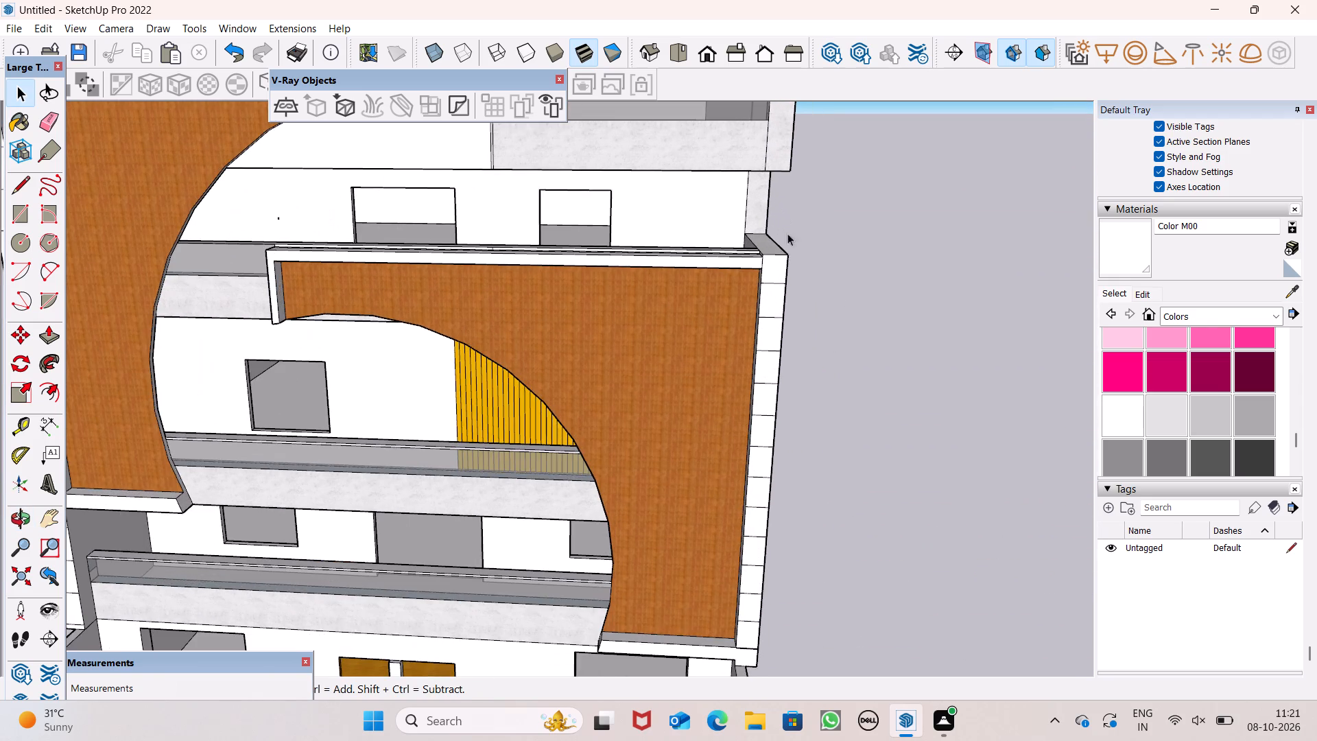
scroll(773, 259, "up", 8)
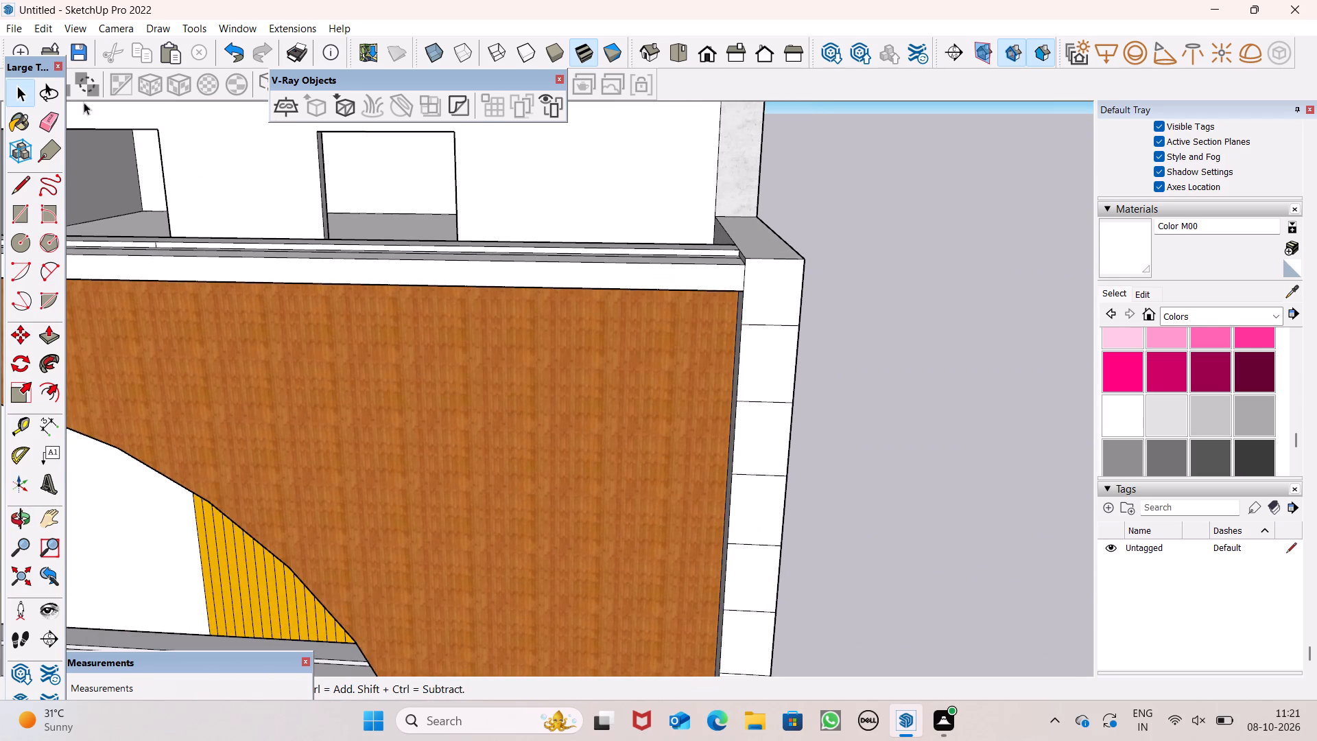
left_click(49, 128)
scroll(900, 367, "down", 1)
scroll(890, 362, "up", 3)
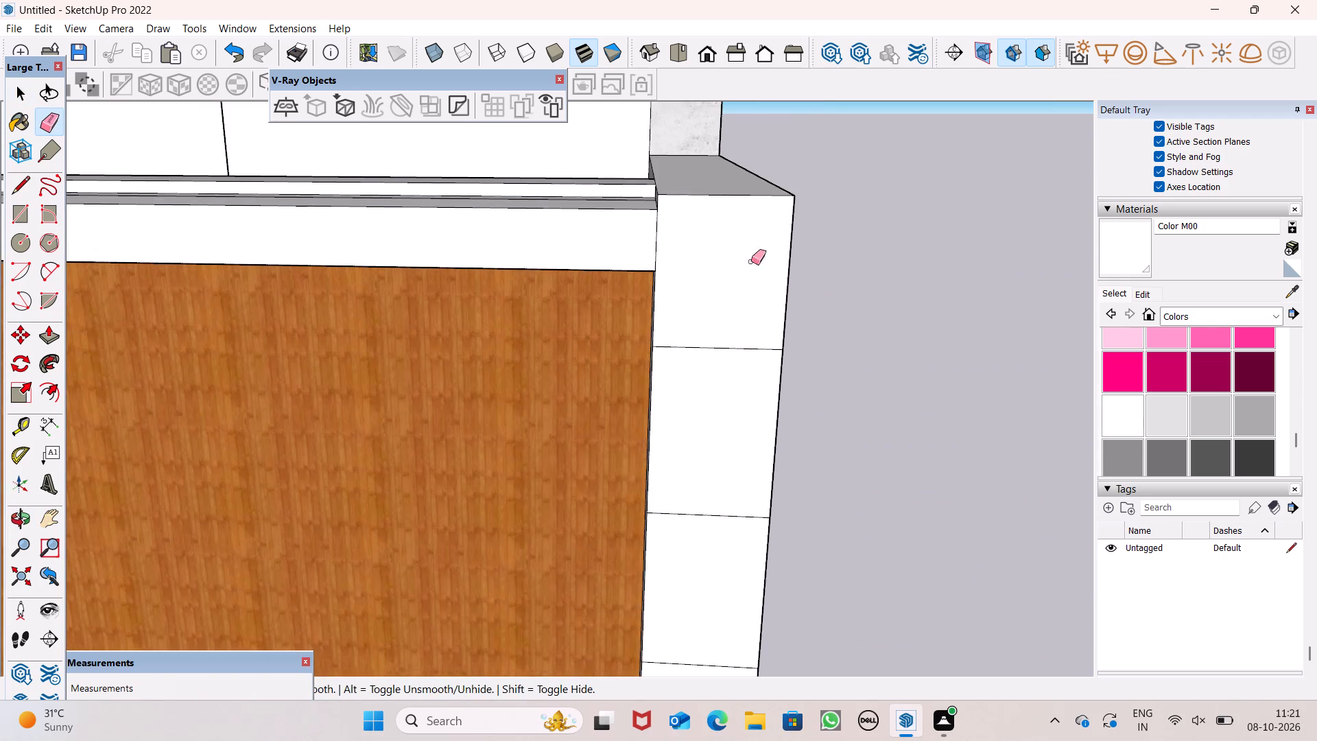
scroll(715, 243, "up", 3)
left_click_drag(629, 222, 667, 230)
scroll(807, 193, "down", 4)
scroll(872, 208, "up", 1)
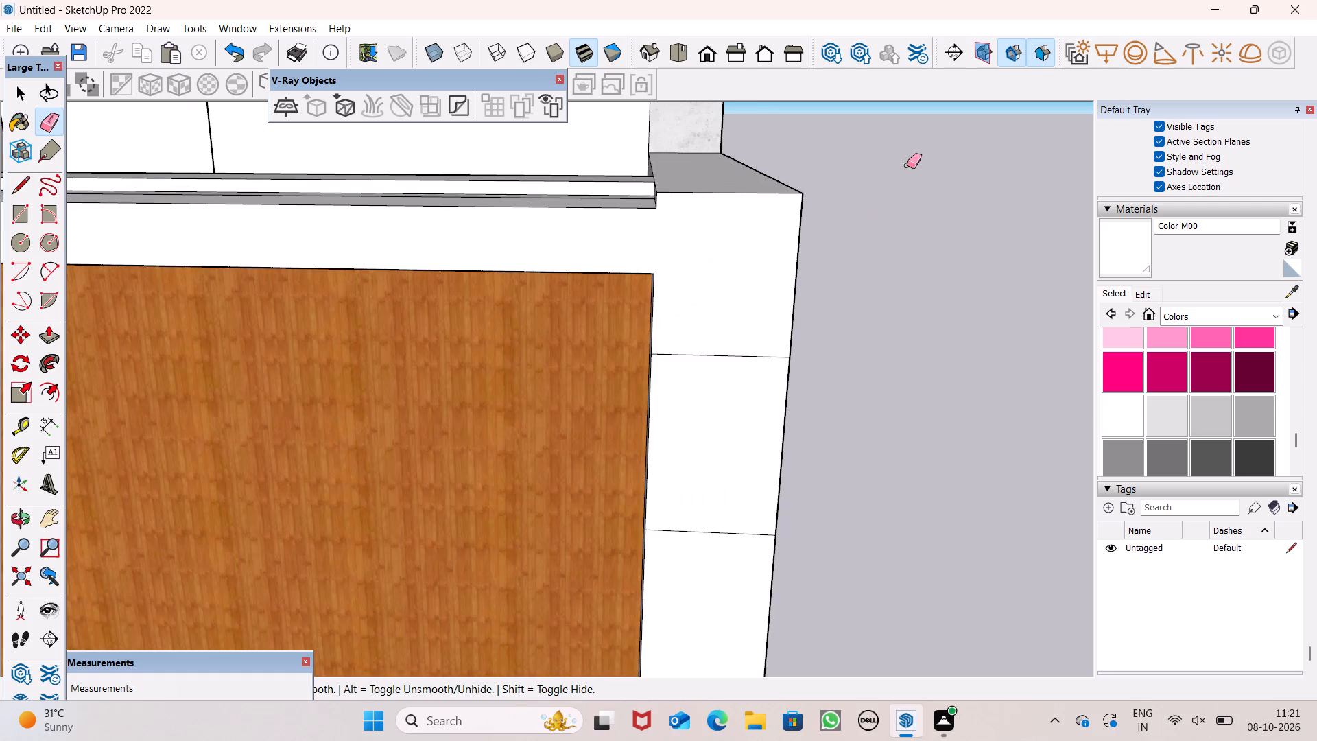
scroll(907, 167, "down", 8)
key("space")
Examine the building's whole front elevation with both divided corner strips and the rooftop parapet.
scroll(905, 174, "down", 4)
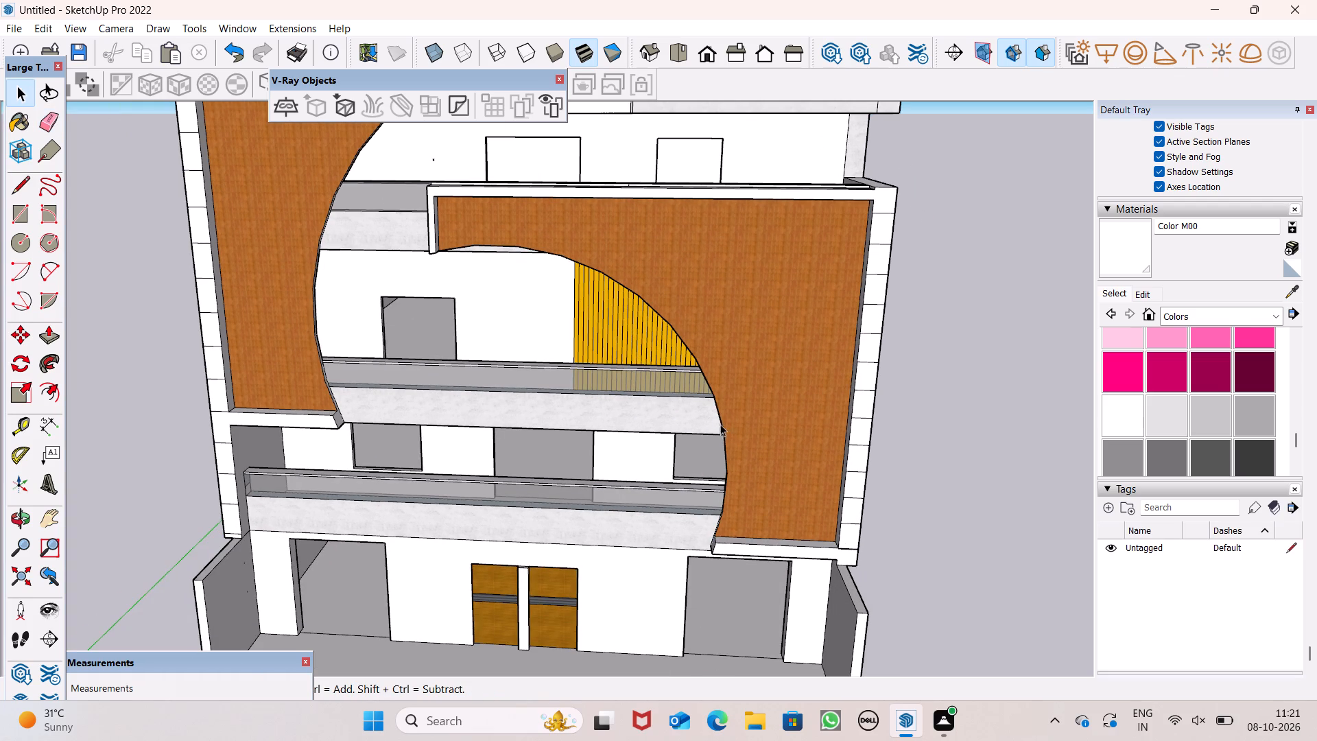
scroll(727, 431, "down", 9)
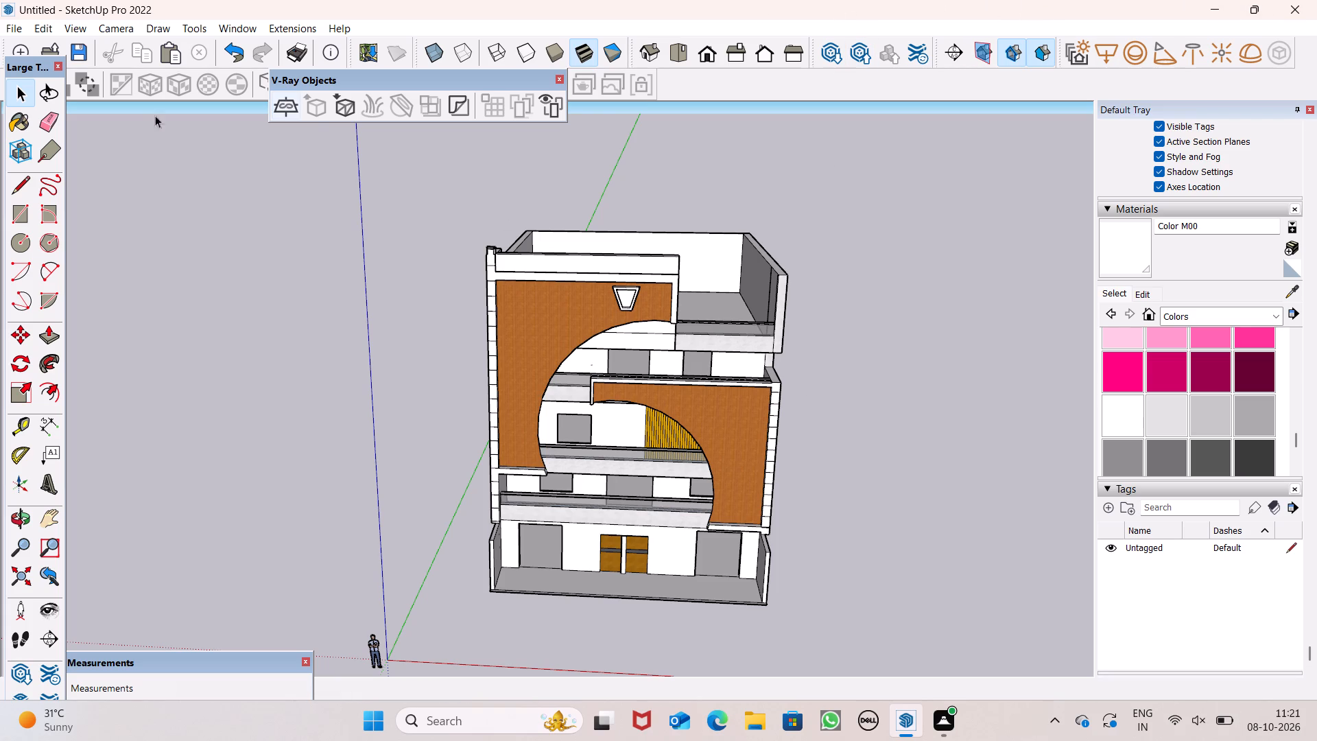
scroll(321, 252, "down", 6)
scroll(532, 233, "up", 6)
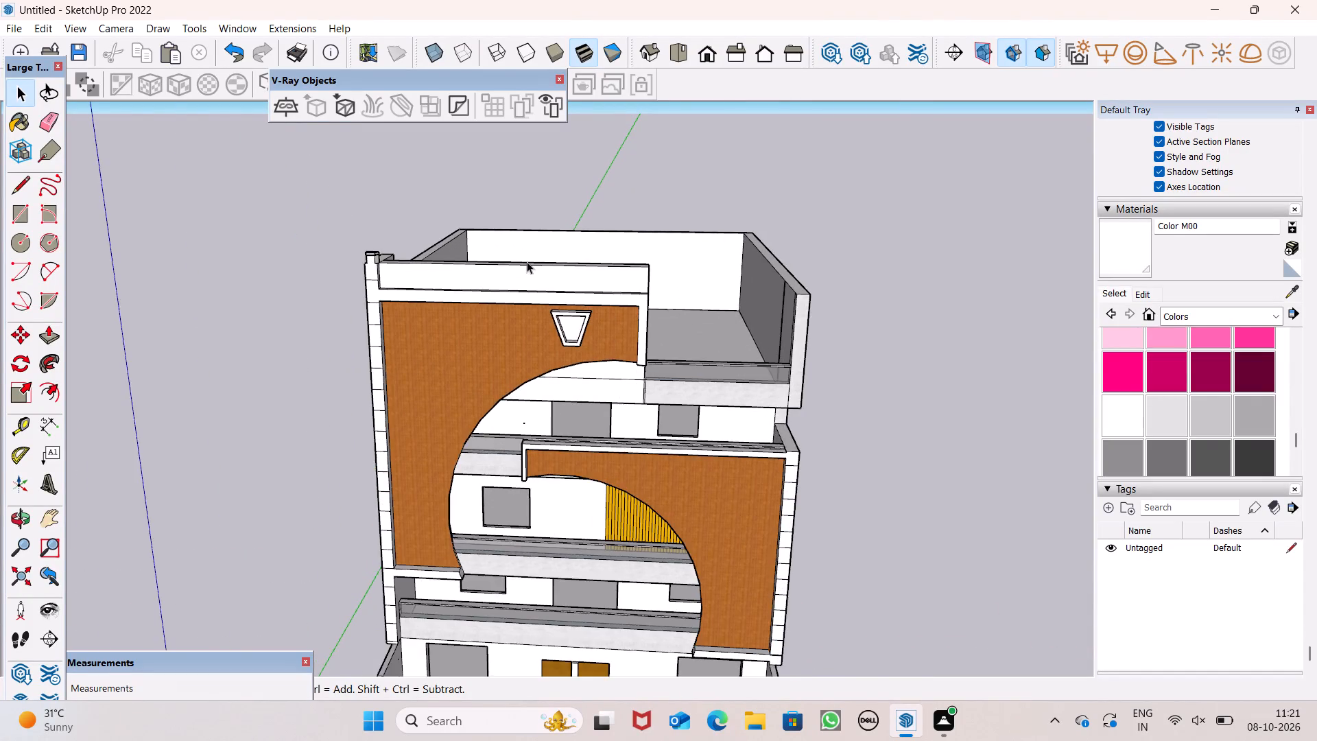
Draw a line about 31' 7" long across the front parapet's face, just below its top edge.
scroll(526, 261, "up", 4)
scroll(539, 253, "down", 1)
middle_click_drag(539, 292, 533, 419)
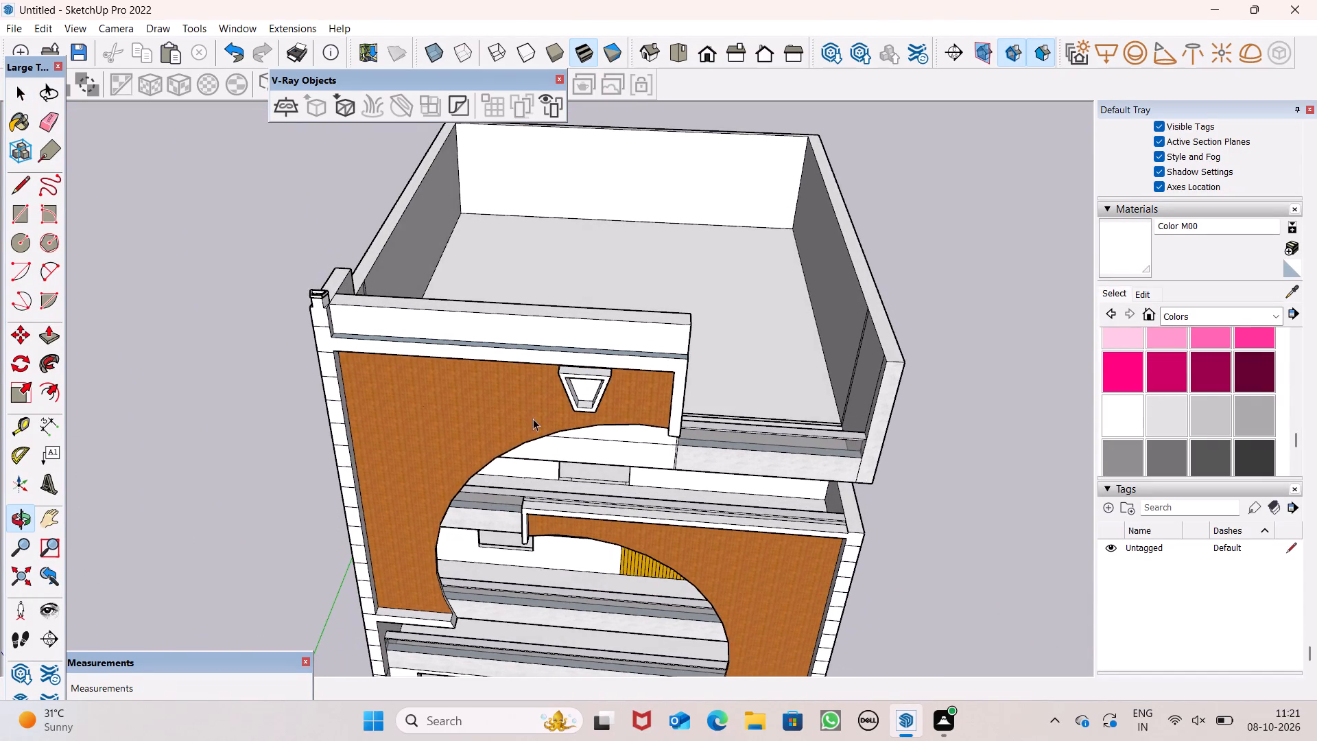
middle_click_drag(533, 419, 534, 411)
scroll(532, 322, "up", 6)
scroll(311, 298, "up", 2)
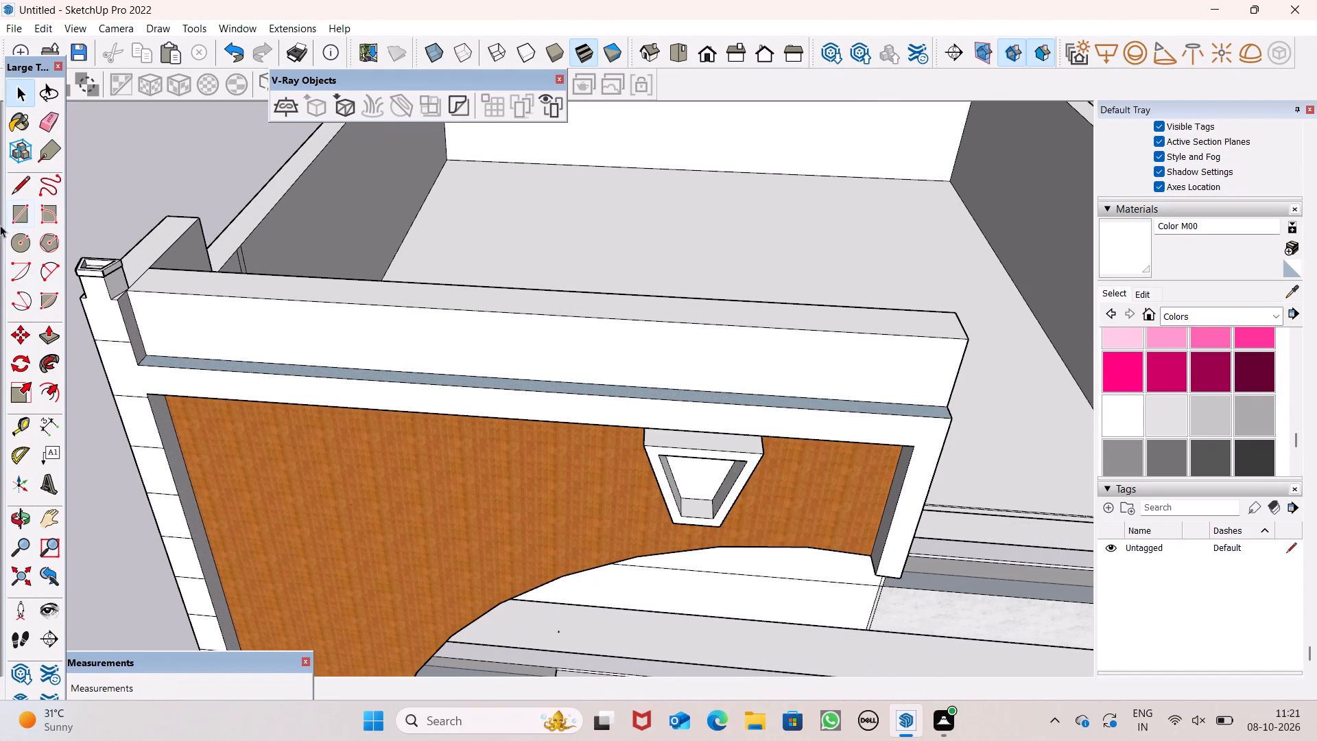
left_click(23, 178)
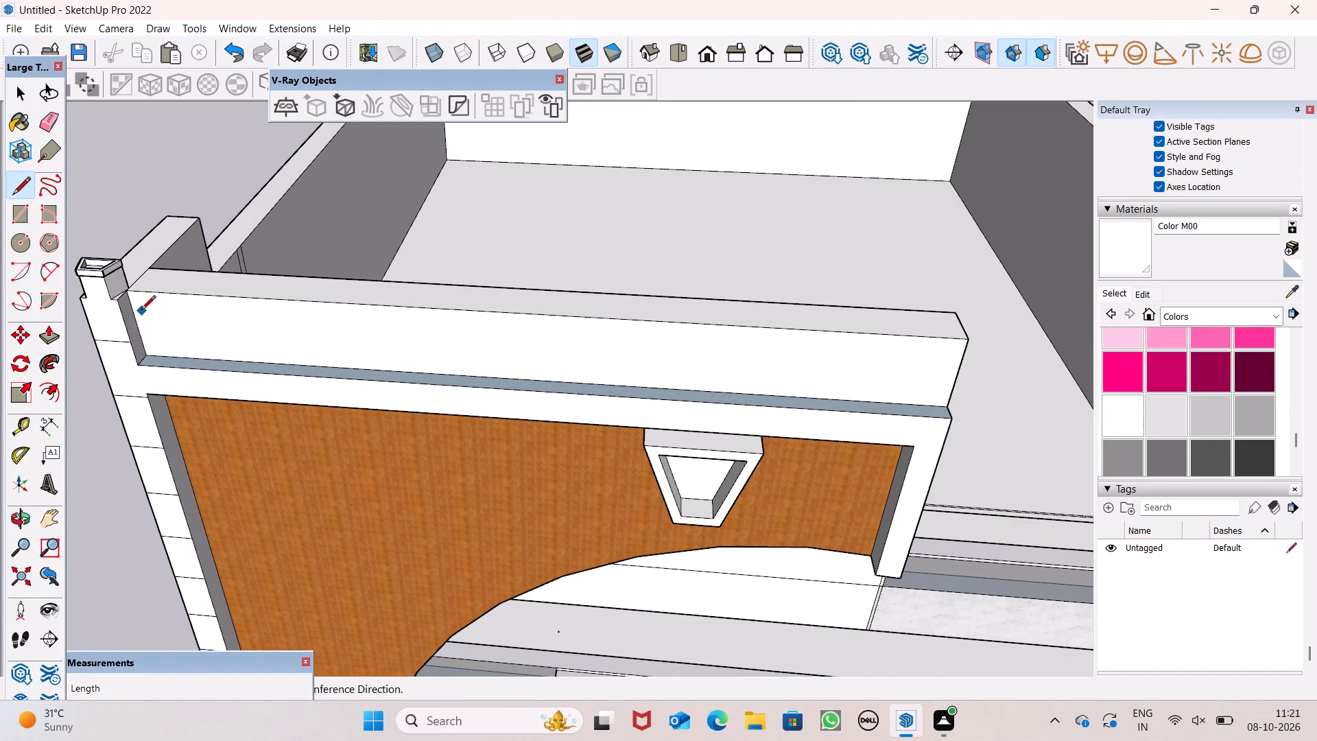
left_click(134, 307)
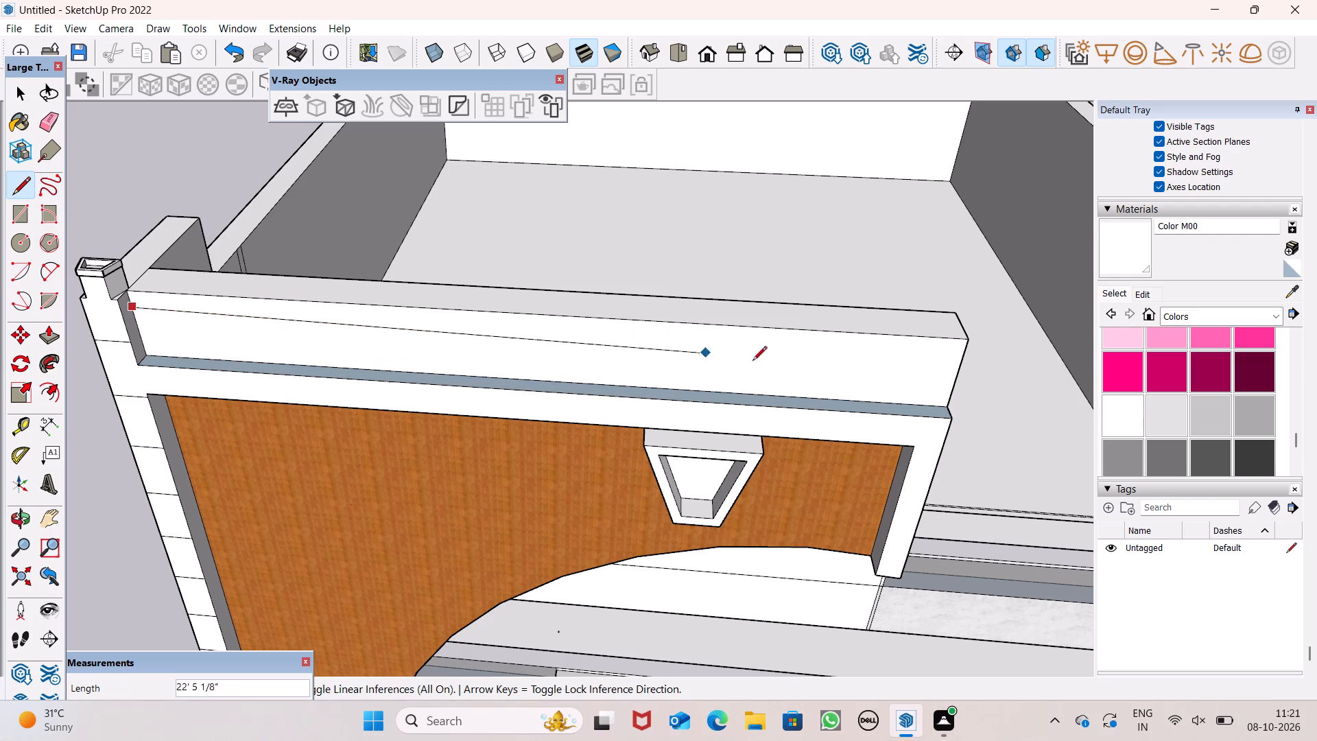
left_click(962, 355)
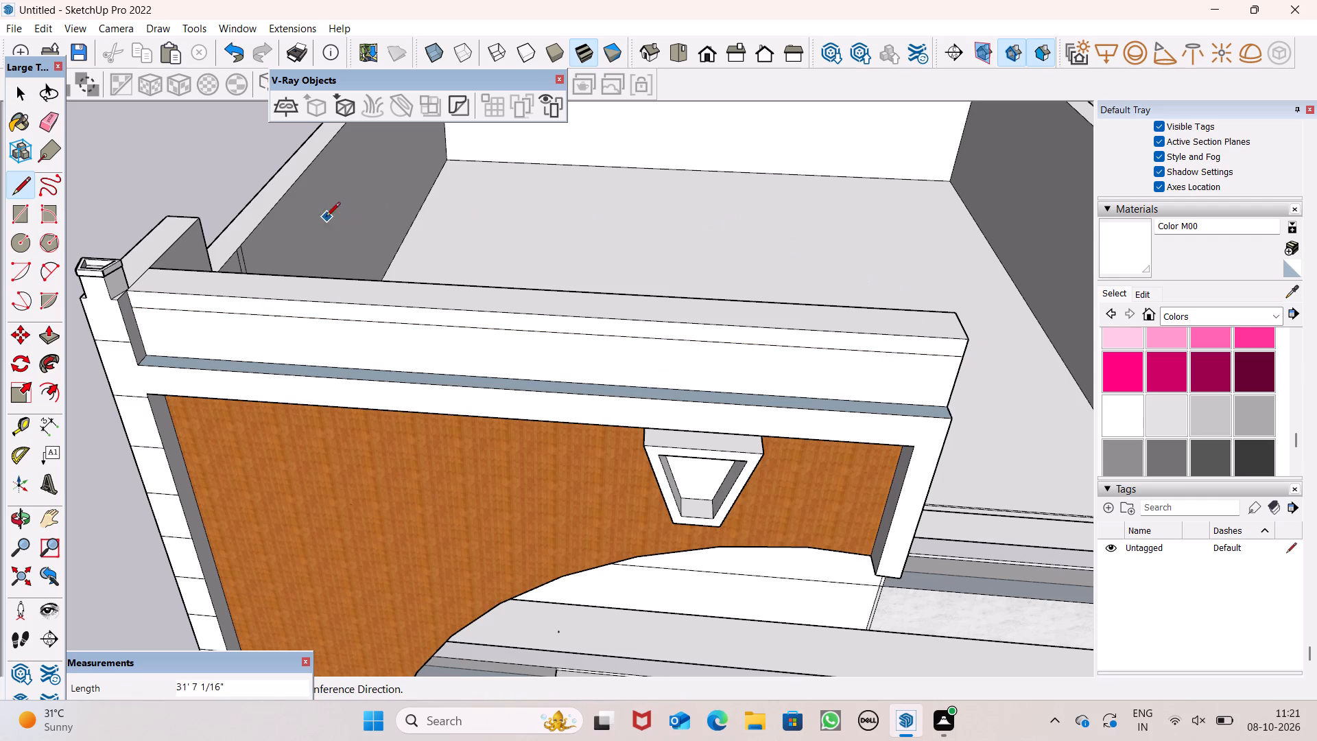
Push/Pull the narrow strip along the front parapet's top edge outward by 4".
left_click(58, 334)
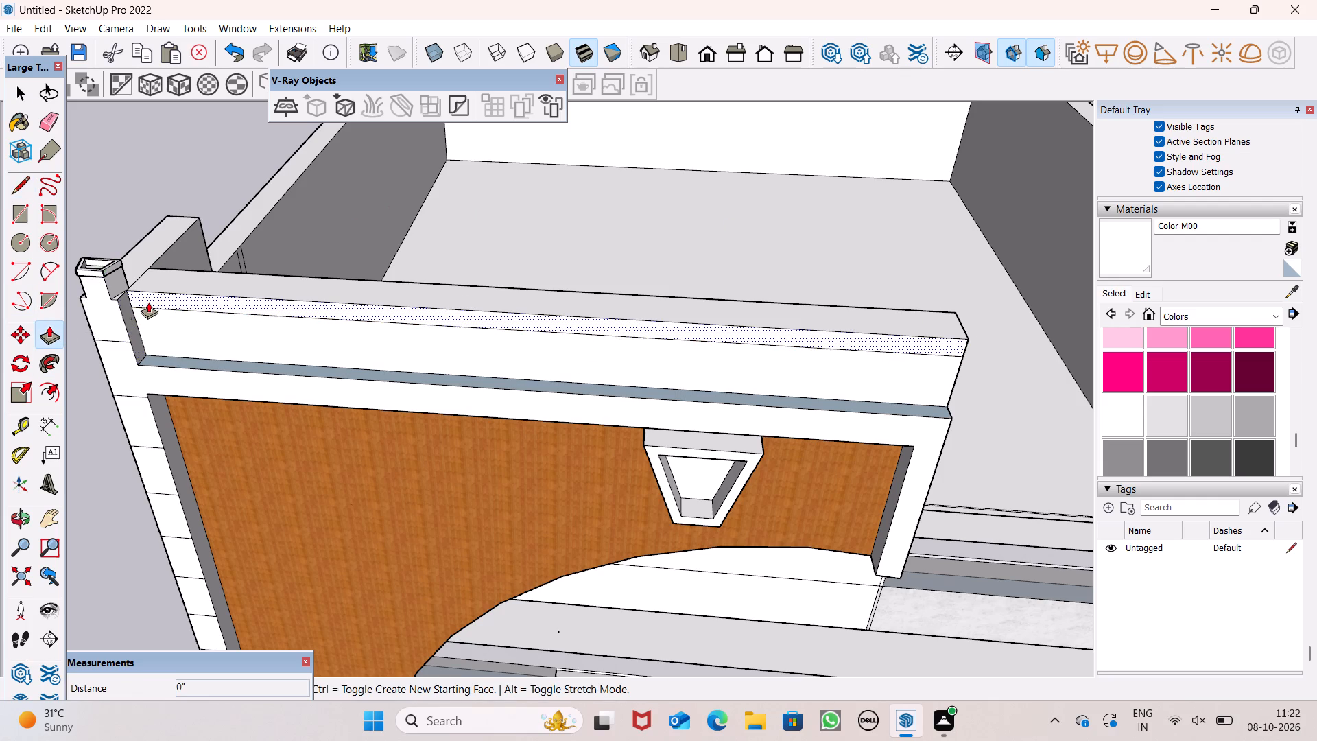
left_click_drag(152, 298, 152, 305)
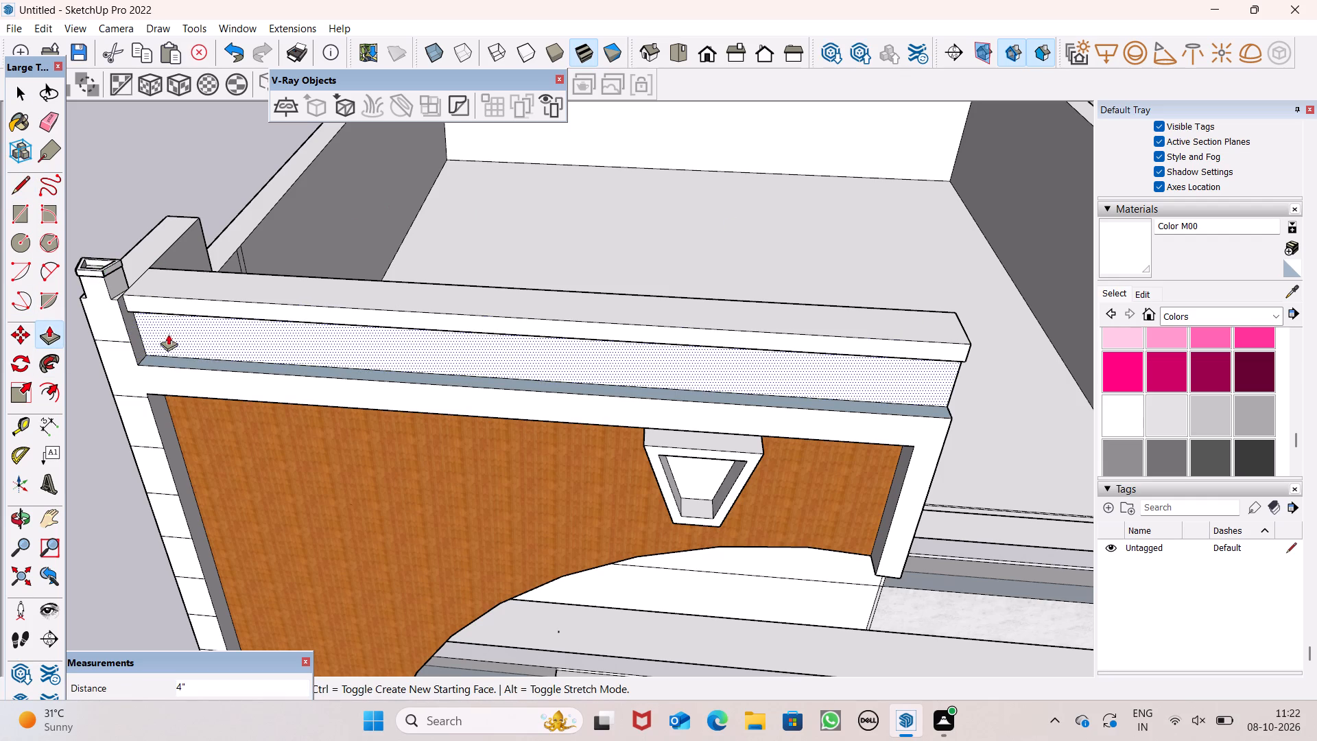
Examine the front parapet's projecting top band and the whole front elevation from several angles.
scroll(614, 240, "down", 3)
middle_click_drag(573, 355, 606, 260)
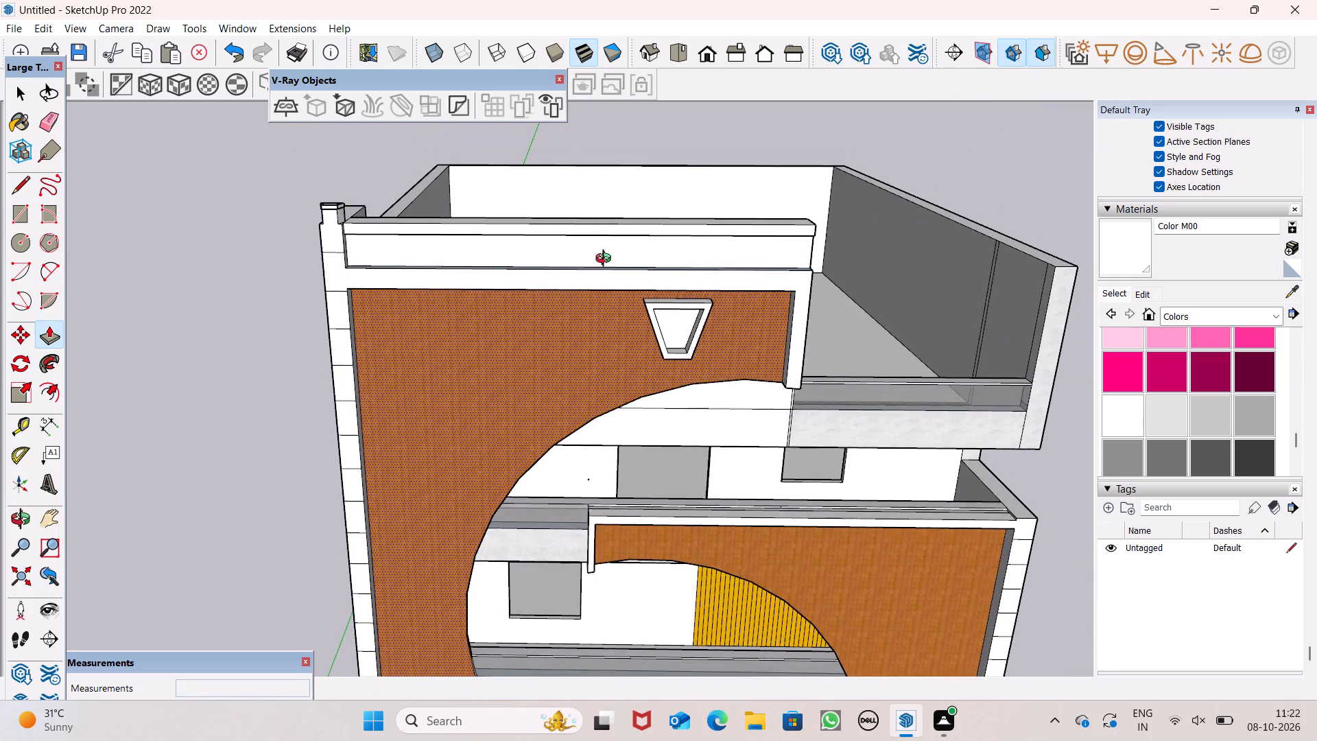
middle_click_drag(606, 260, 606, 259)
scroll(597, 254, "up", 6)
middle_click_drag(537, 286, 468, 291)
scroll(318, 236, "up", 1)
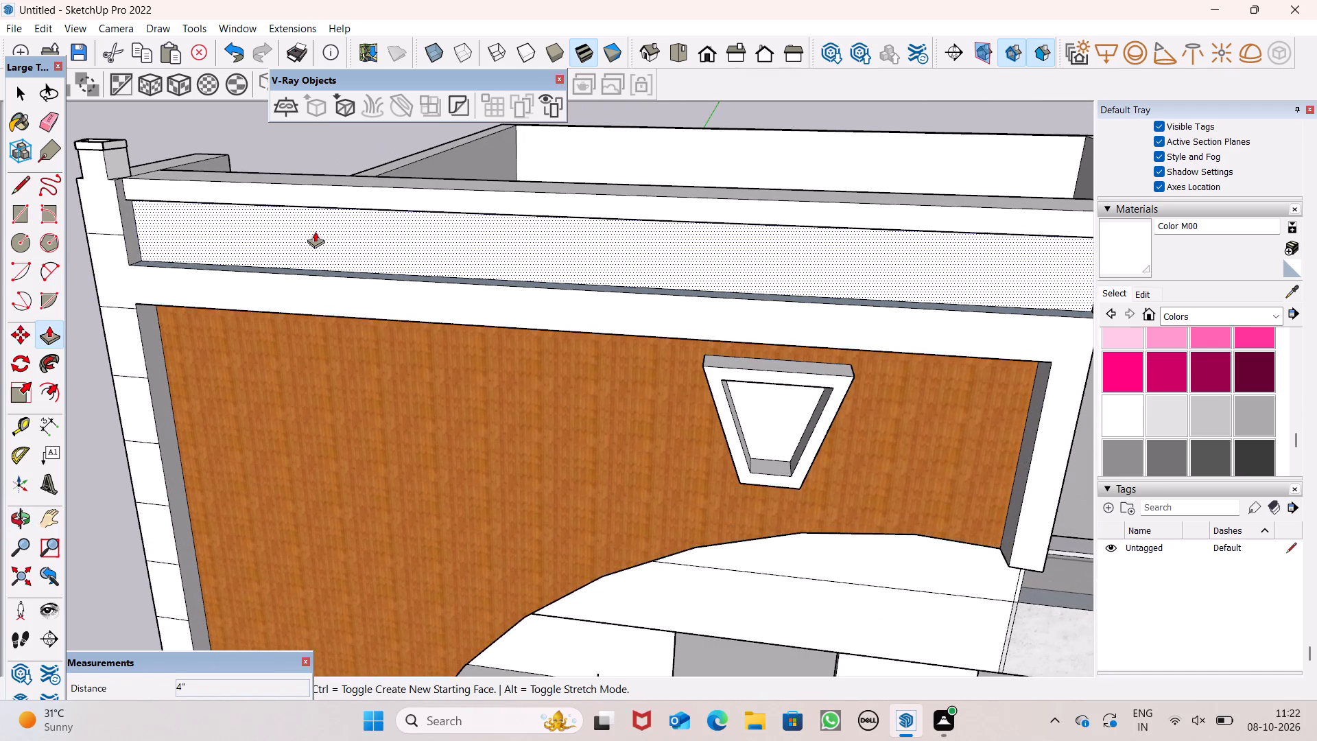
scroll(316, 201, "down", 2)
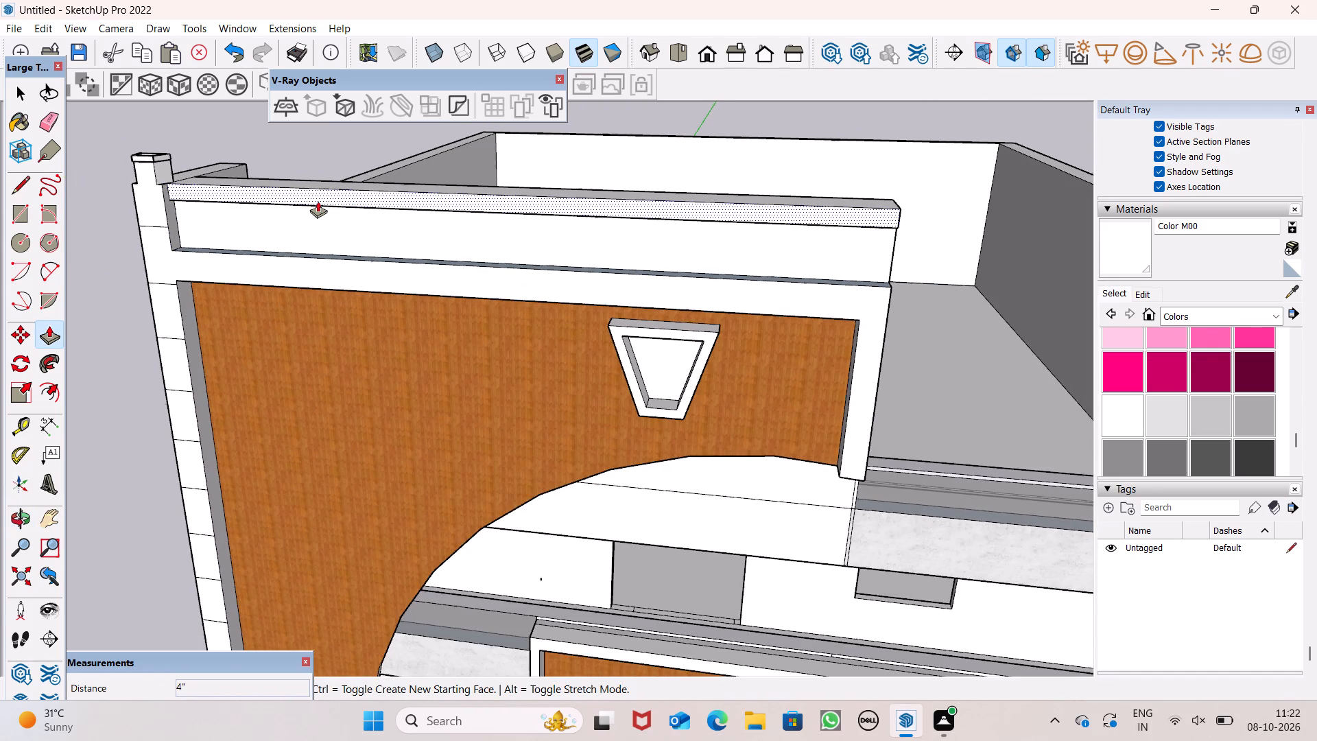
scroll(318, 201, "down", 8)
middle_click_drag(634, 370, 633, 370)
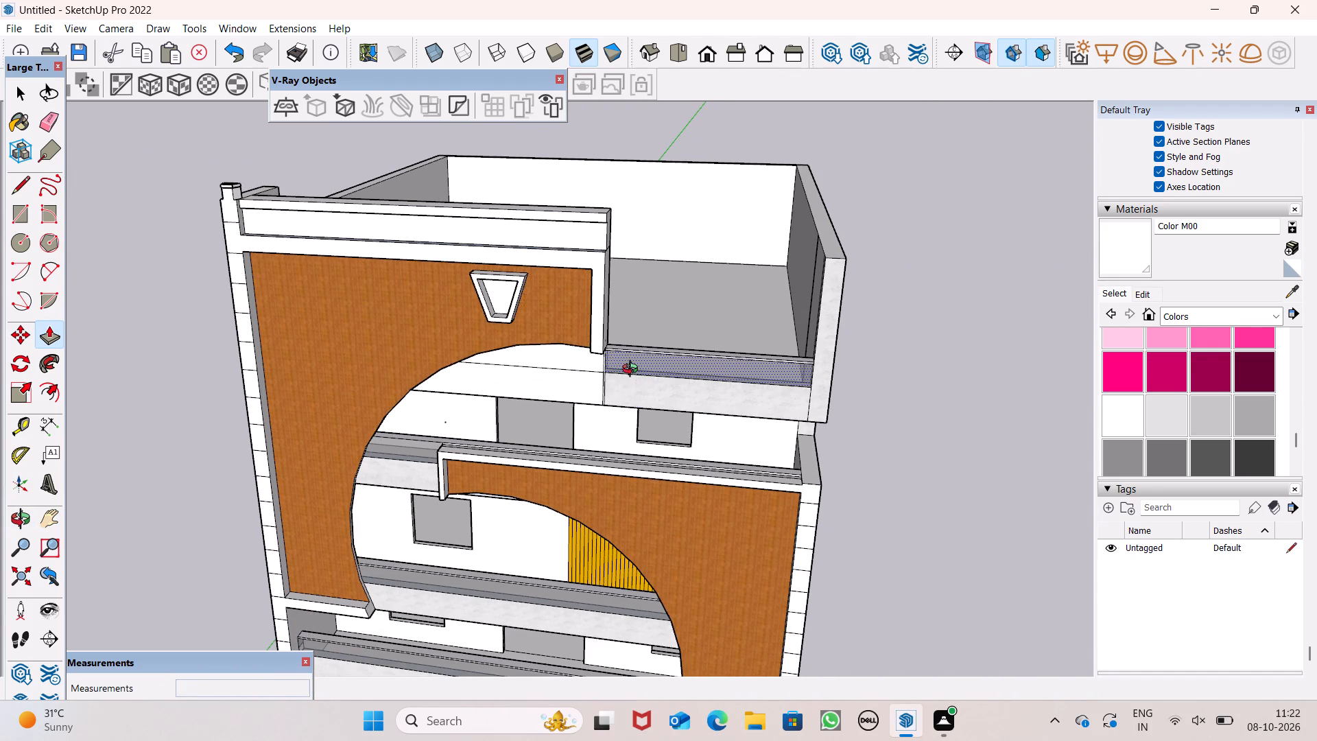
middle_click_drag(633, 370, 658, 299)
scroll(583, 213, "down", 3)
middle_click_drag(689, 276, 677, 240)
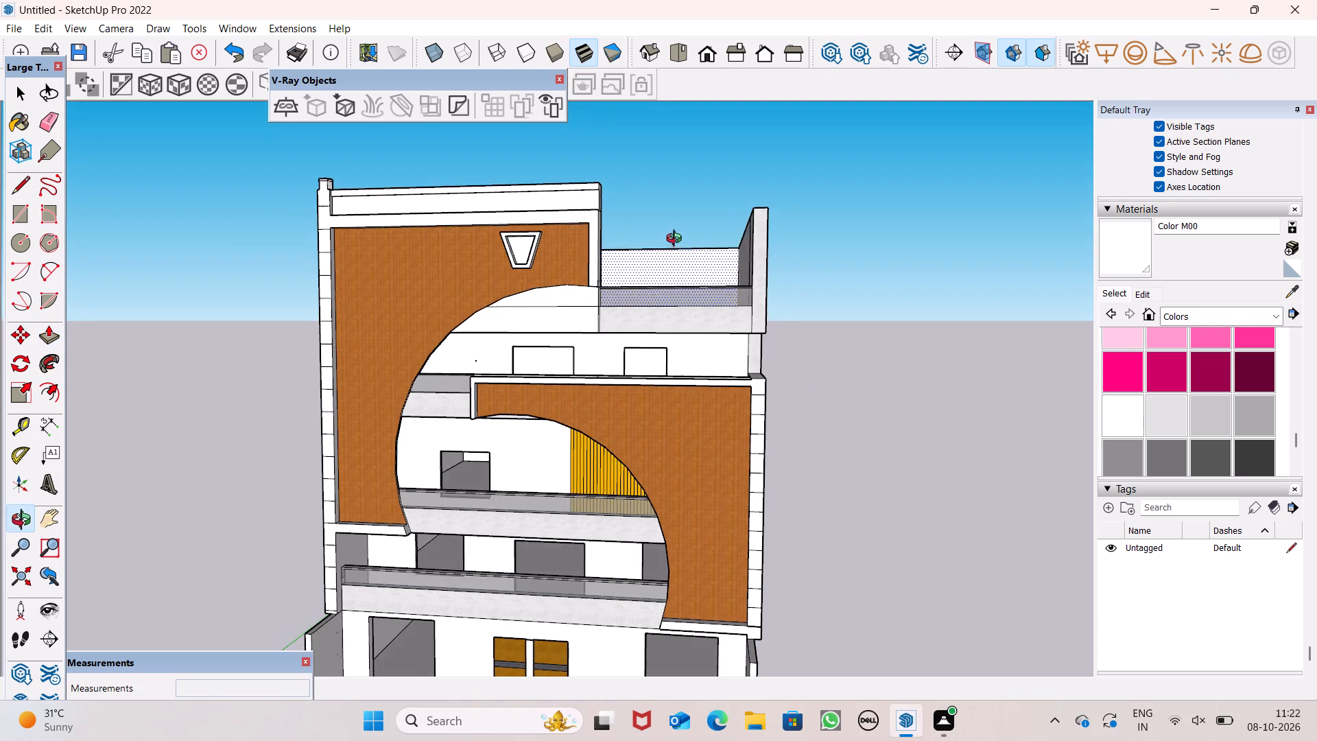
middle_click_drag(677, 240, 658, 252)
scroll(702, 309, "down", 5)
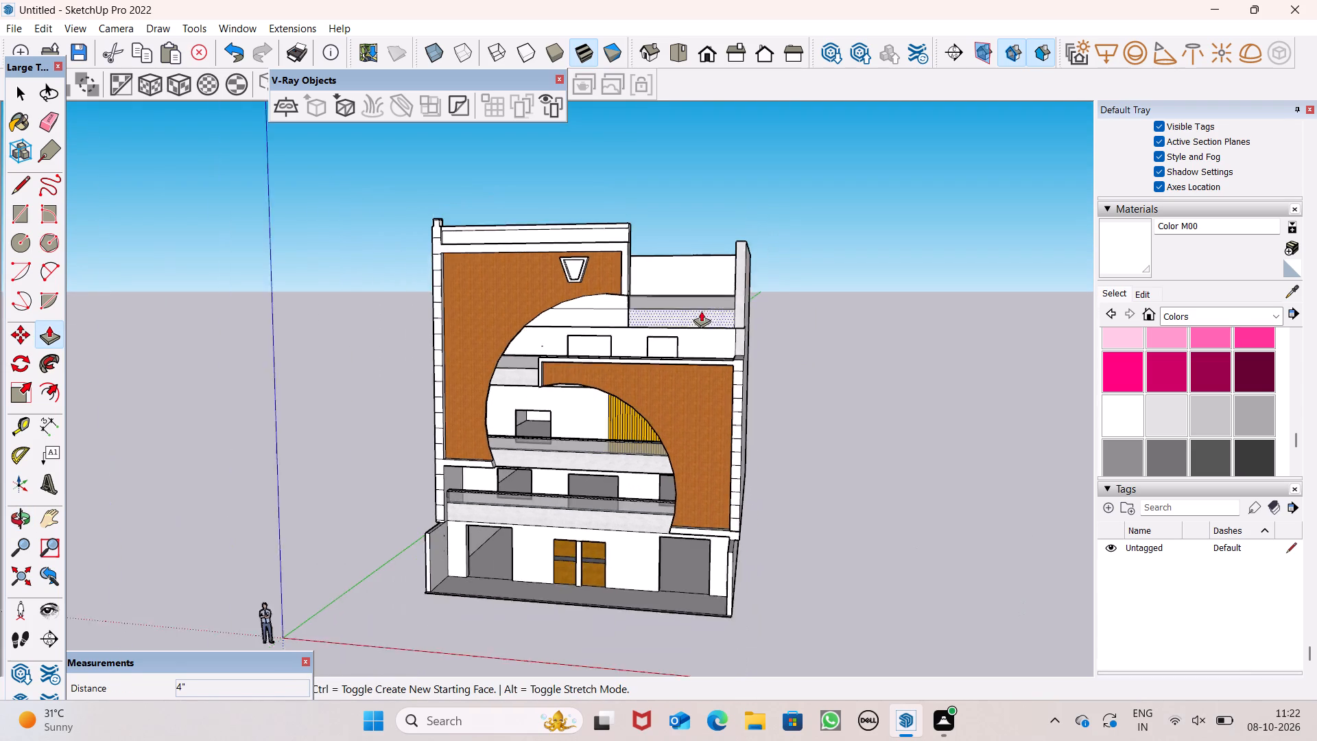
scroll(815, 543, "up", 1)
middle_click_drag(820, 524, 901, 556)
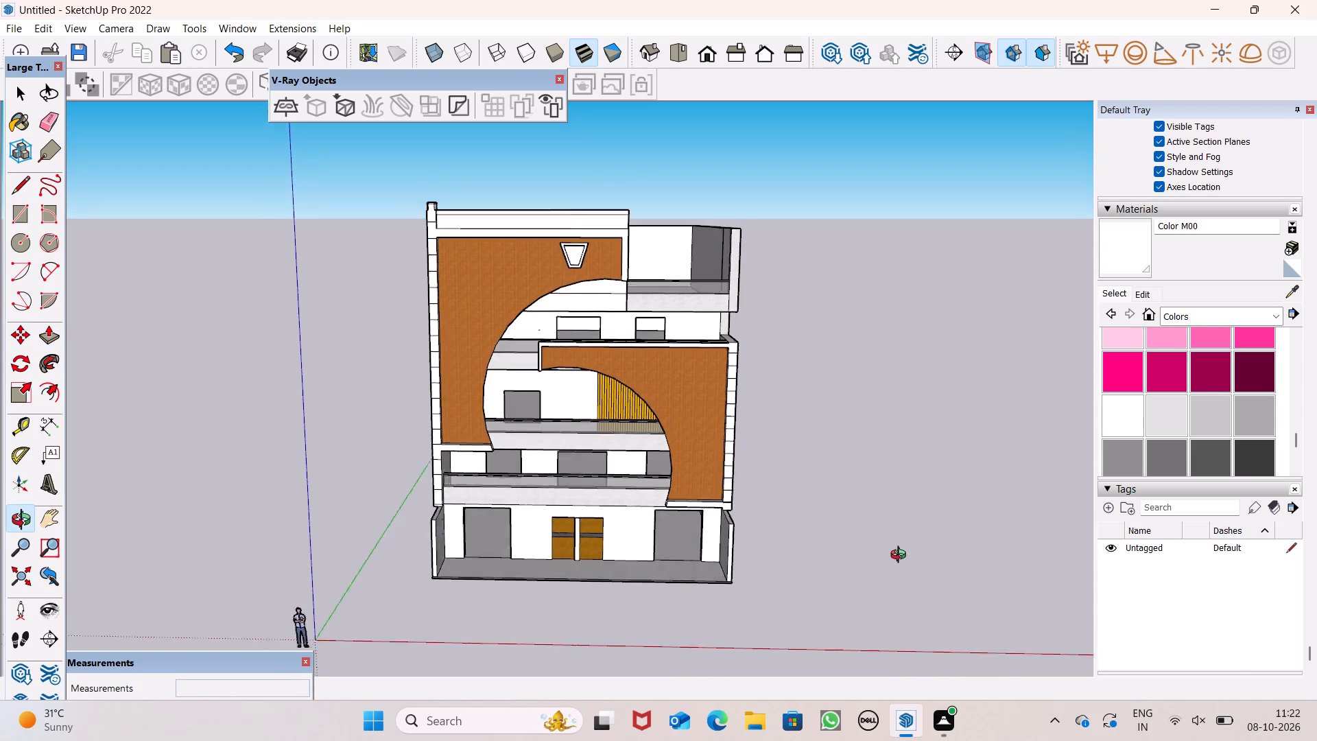
middle_click_drag(901, 556, 904, 570)
scroll(888, 569, "up", 3)
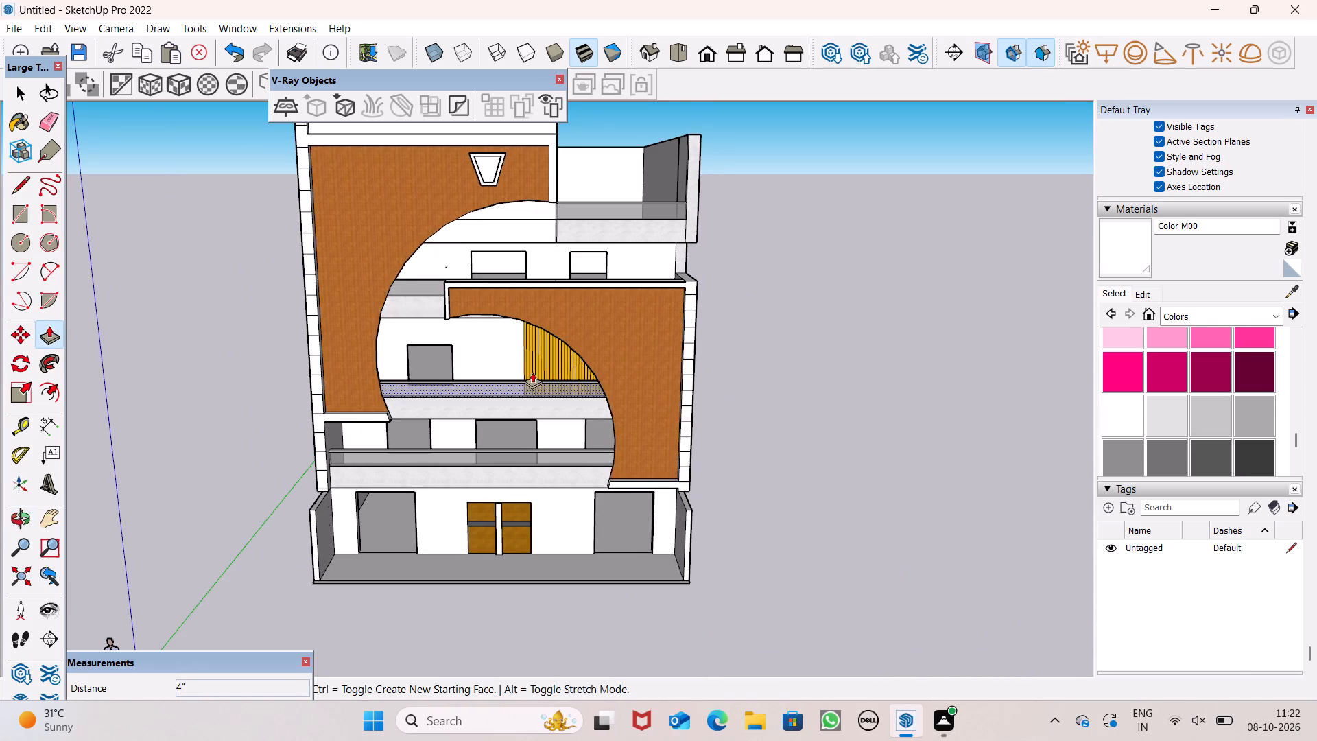
scroll(382, 365, "down", 3)
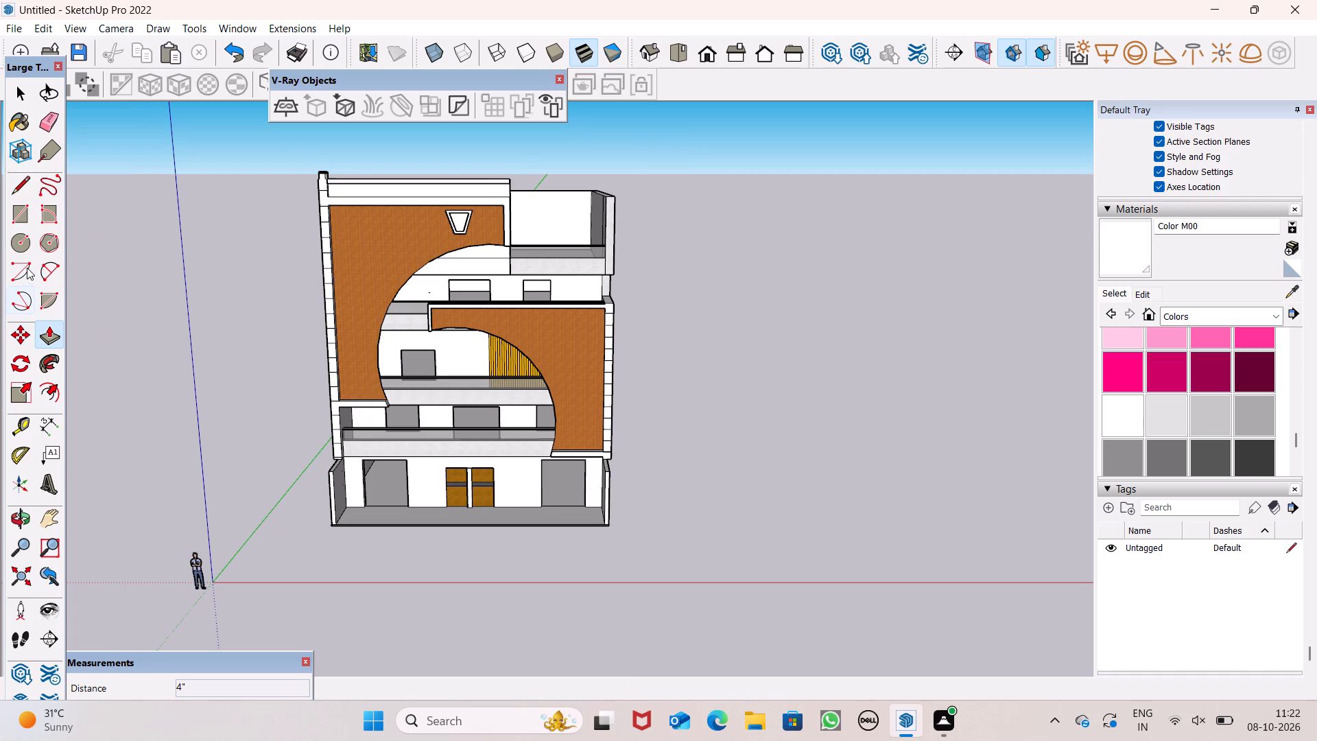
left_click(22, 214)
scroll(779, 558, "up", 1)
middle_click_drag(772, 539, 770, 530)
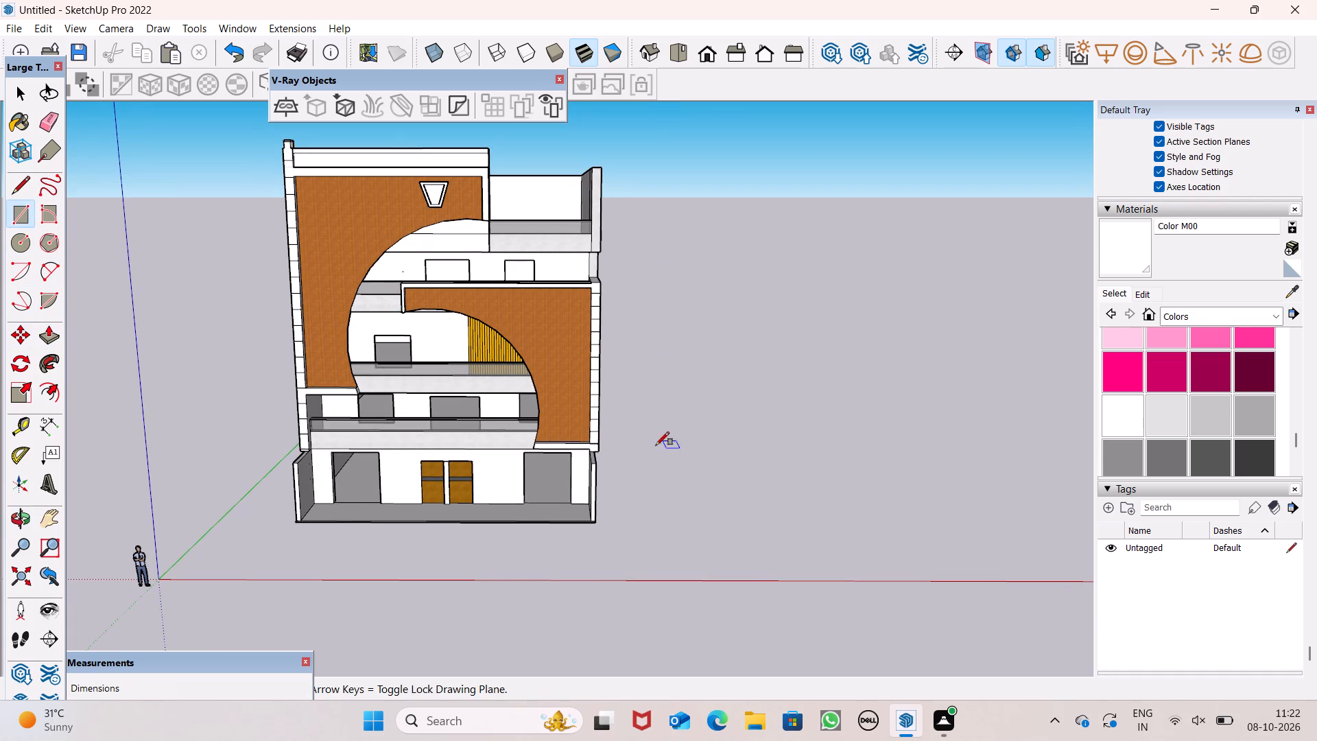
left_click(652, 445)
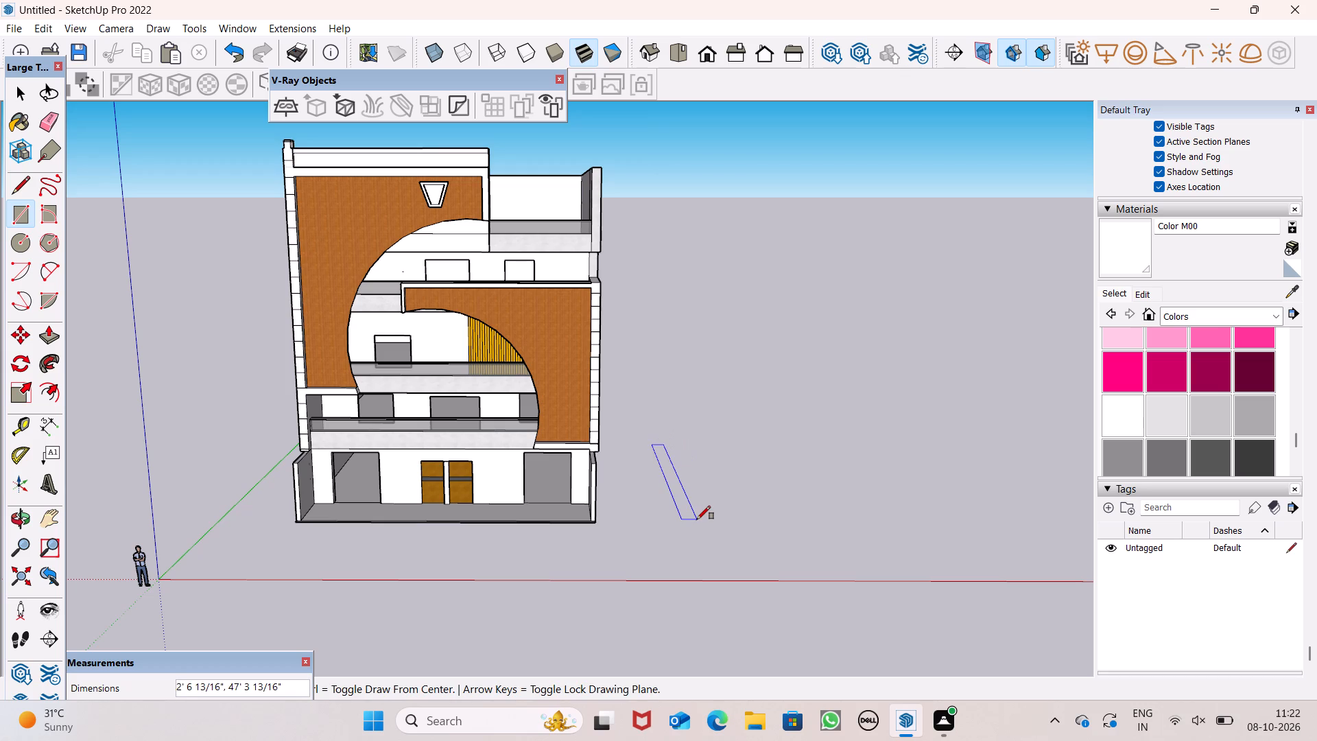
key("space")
Examine the ground-floor front with its double doors, openings and low side walls.
scroll(510, 517, "up", 7)
middle_click_drag(648, 467, 602, 449)
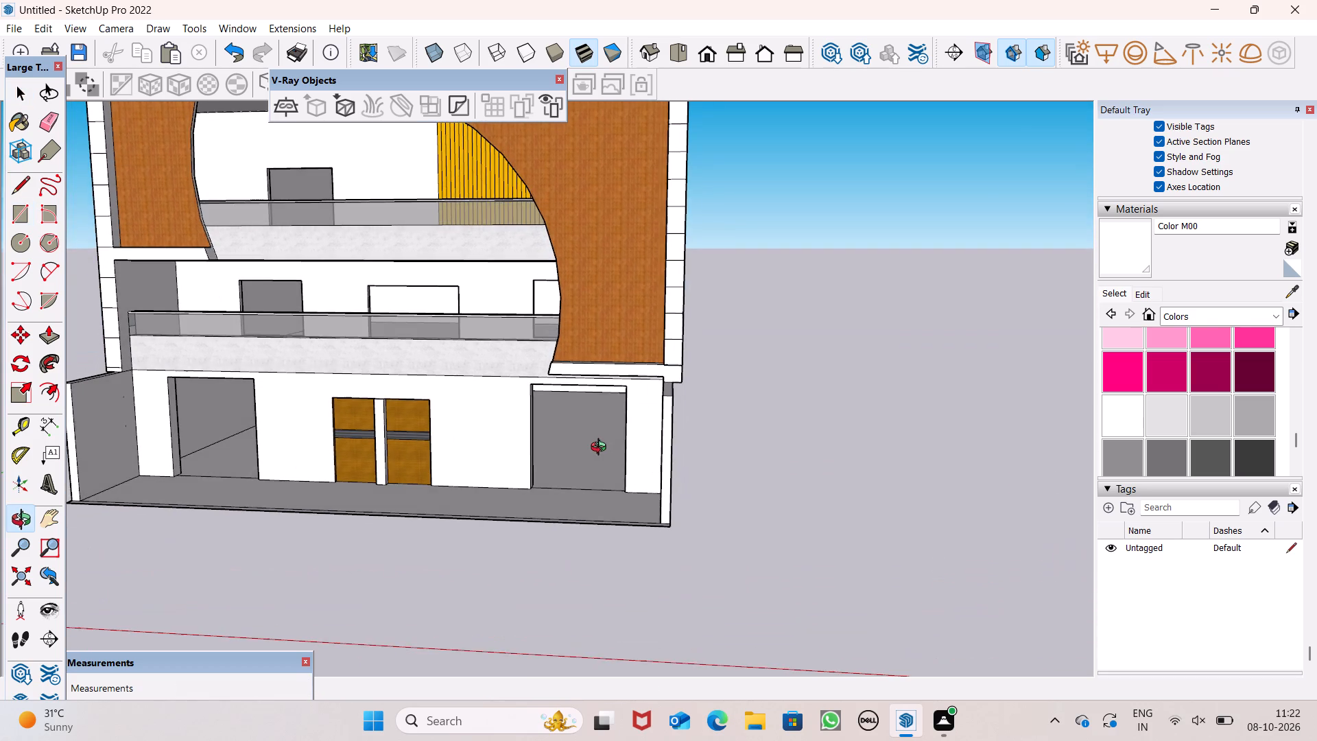
middle_click_drag(602, 449, 579, 502)
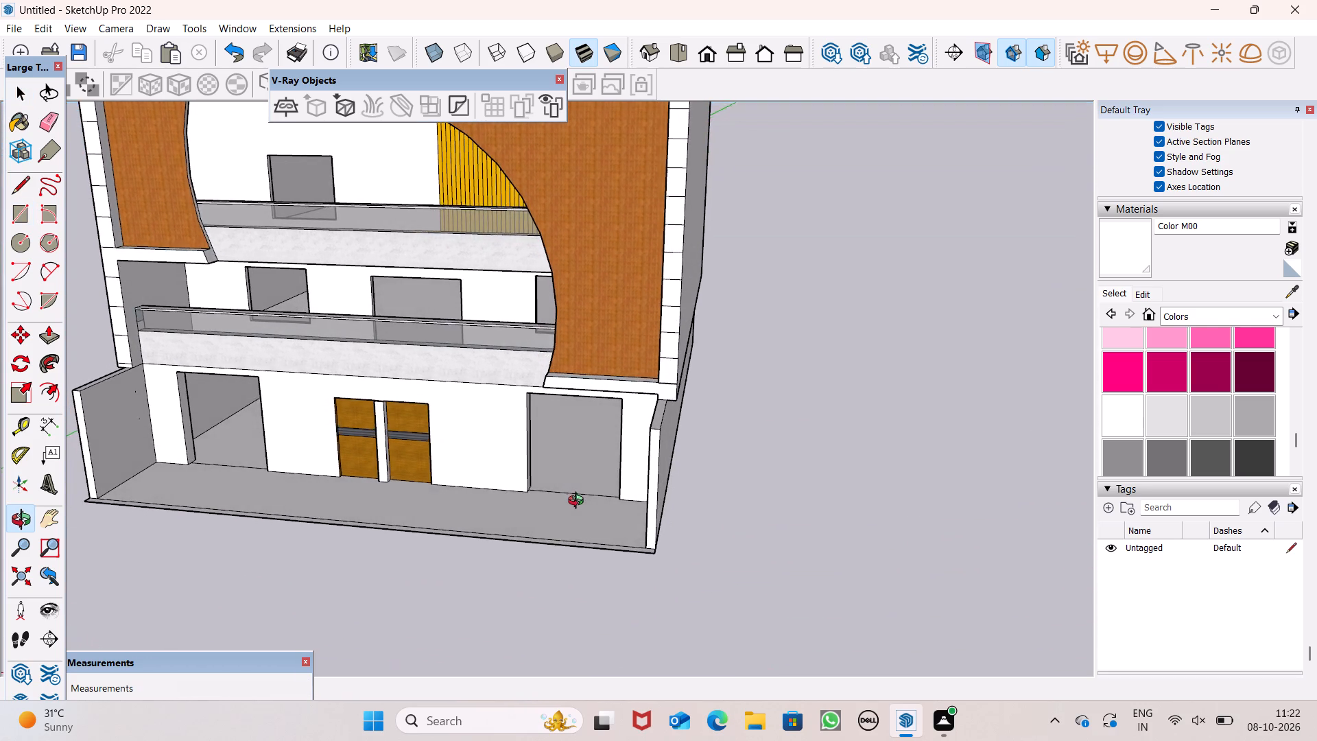
middle_click_drag(579, 502, 600, 543)
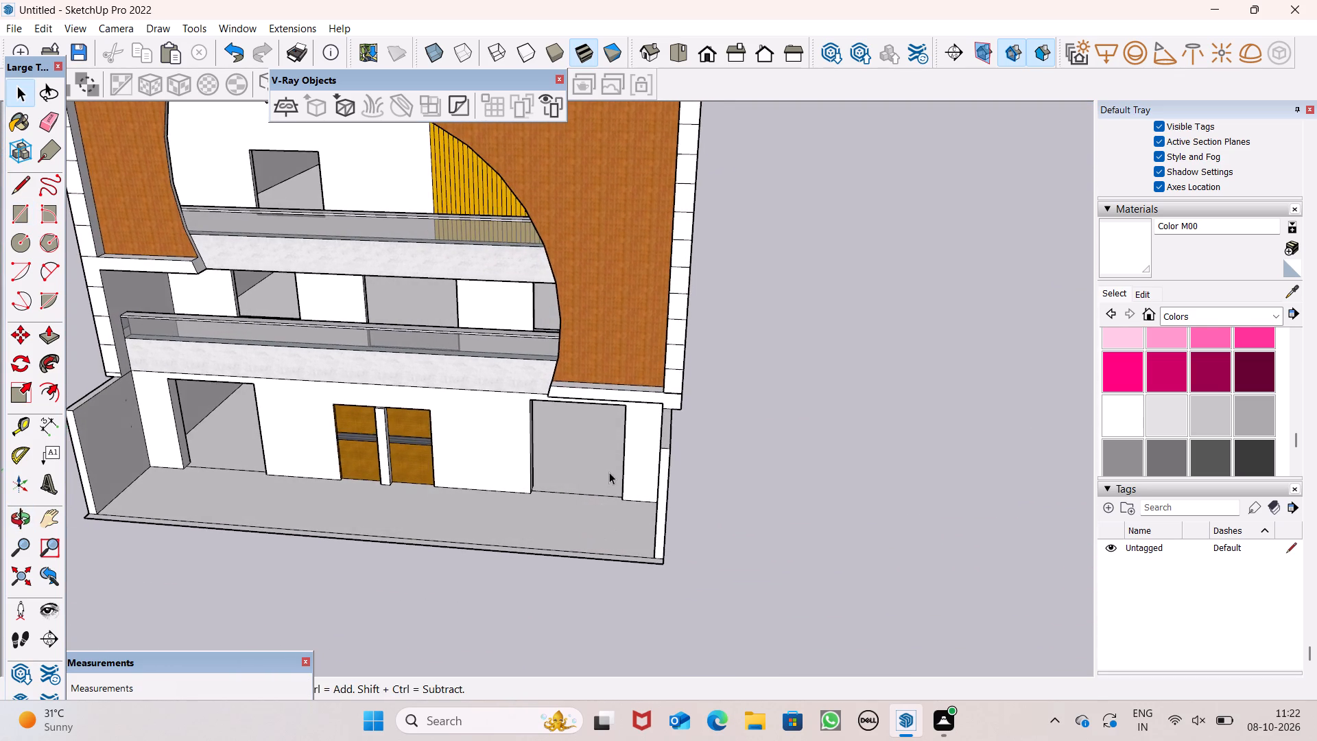
scroll(609, 472, "down", 2)
scroll(375, 424, "up", 5)
middle_click_drag(362, 456, 416, 568)
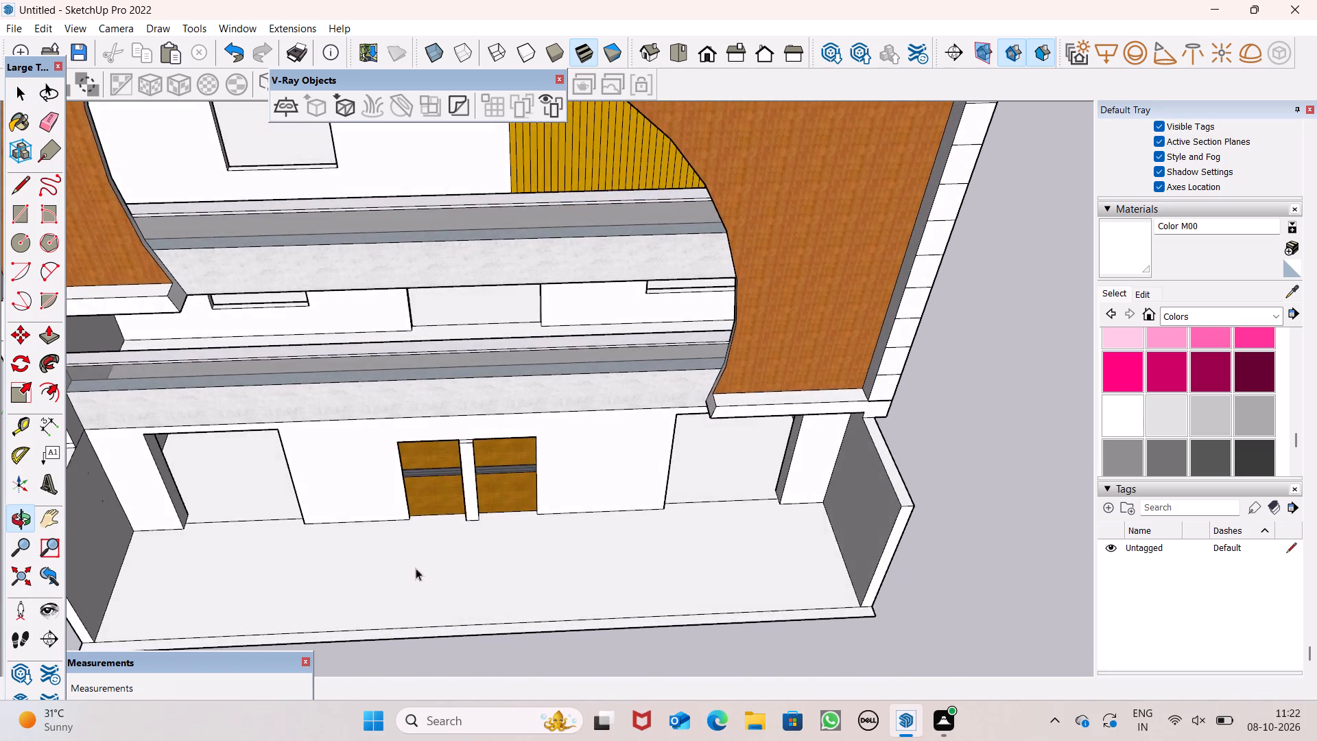
middle_click_drag(416, 568, 421, 572)
scroll(281, 482, "up", 5)
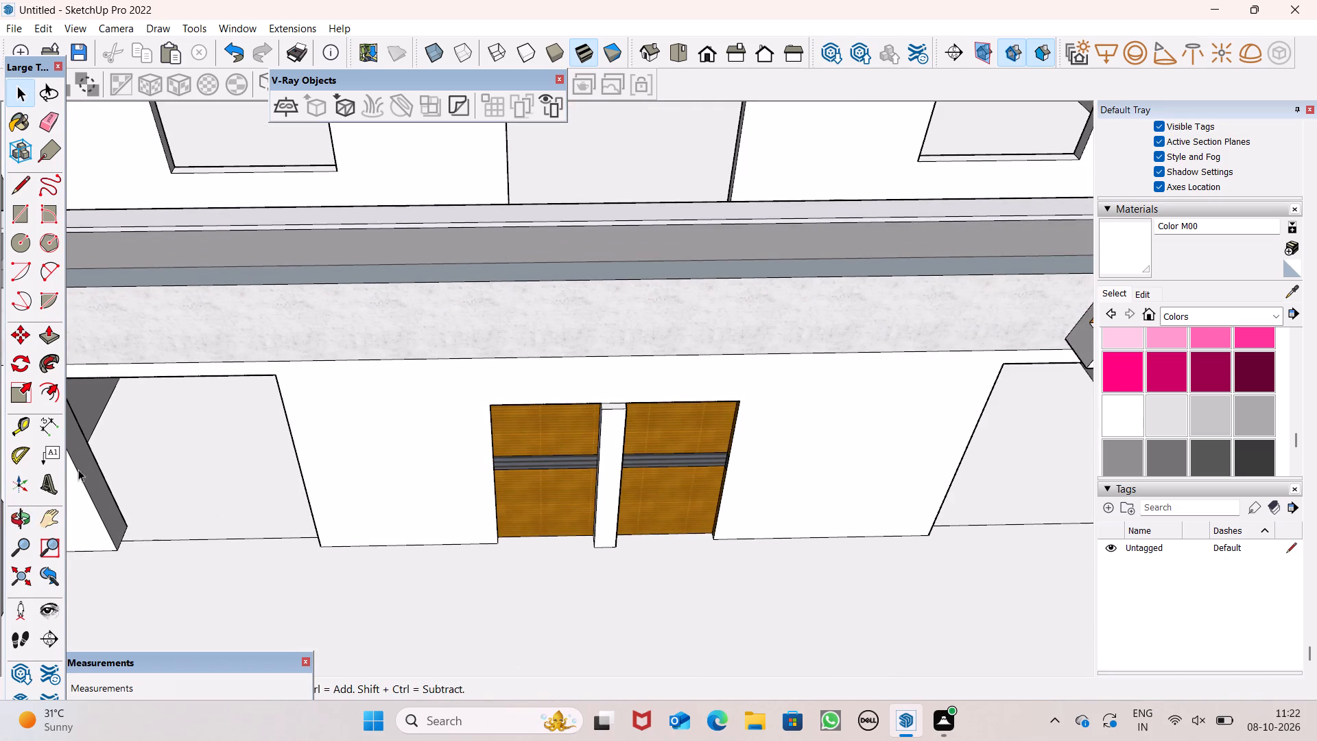
scroll(298, 454, "down", 6)
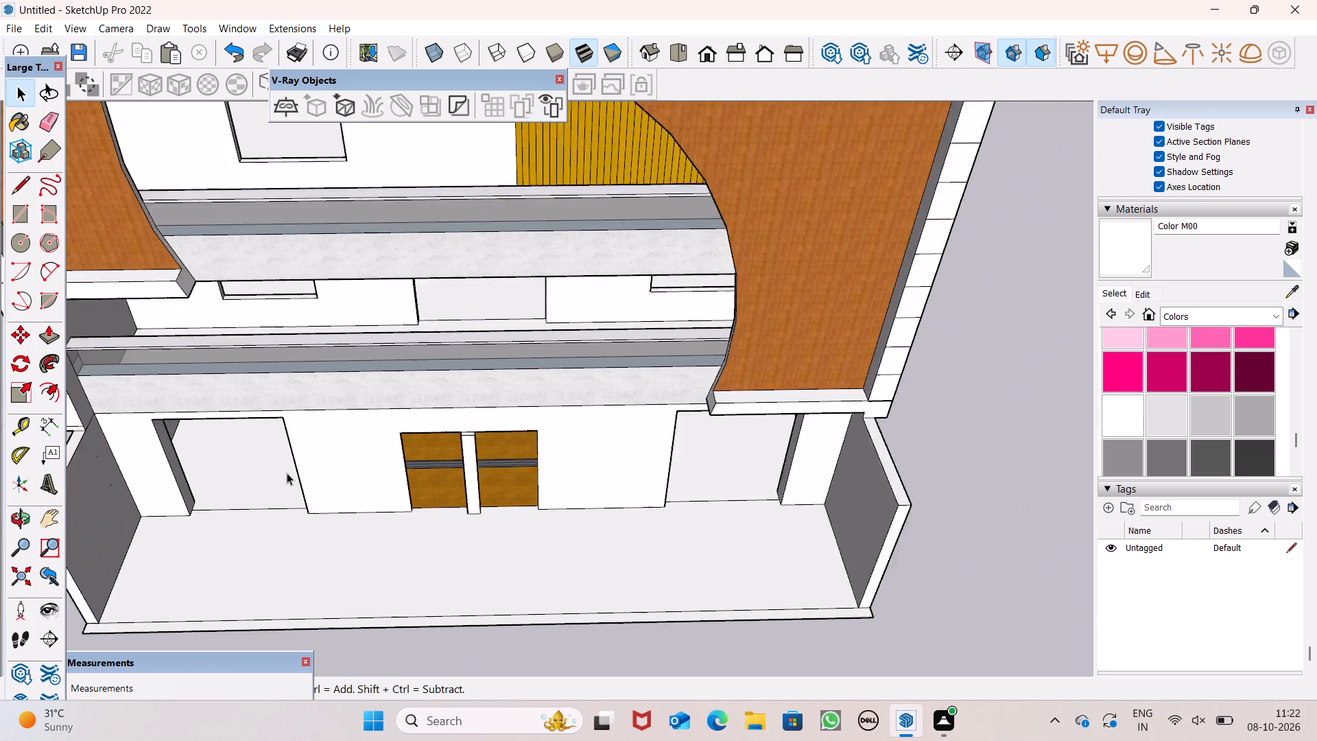
scroll(287, 473, "down", 2)
middle_click_drag(230, 491, 206, 392)
scroll(230, 425, "up", 1)
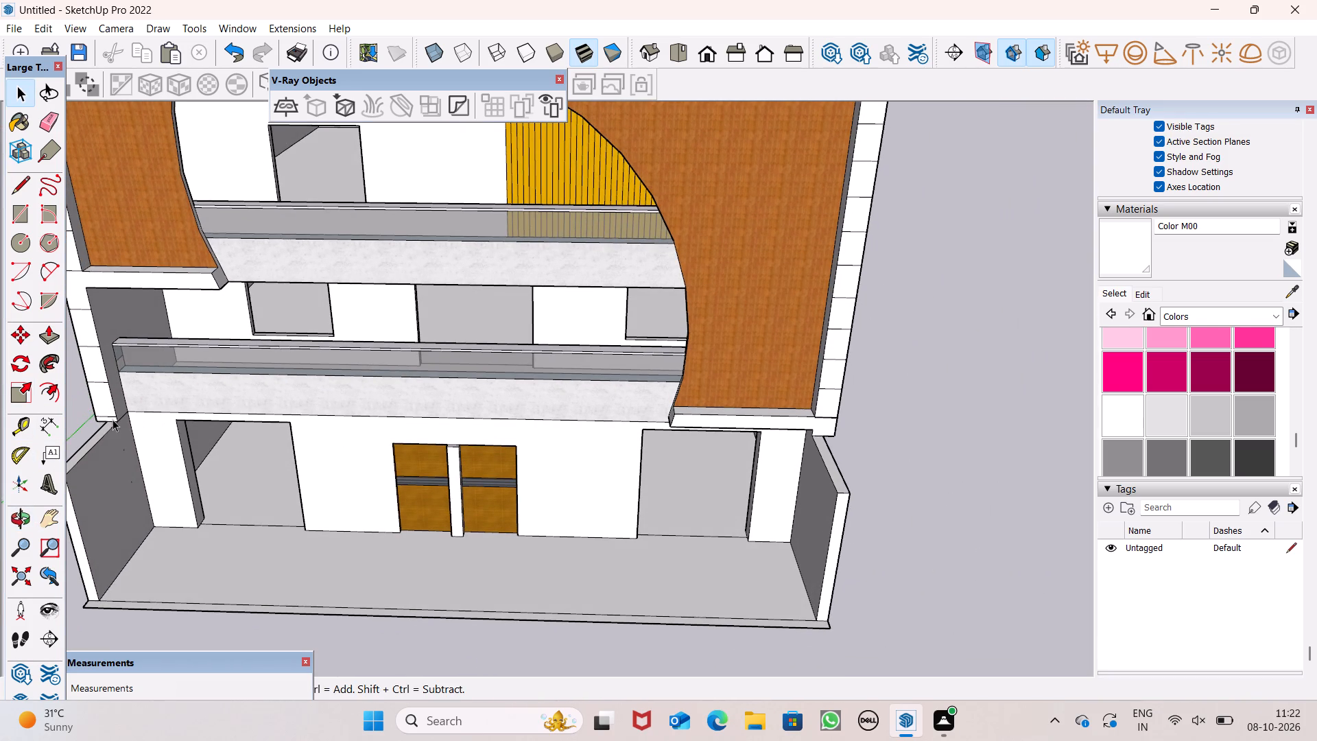
scroll(153, 349, "down", 6)
scroll(276, 344, "down", 4)
middle_click_drag(346, 444, 348, 444)
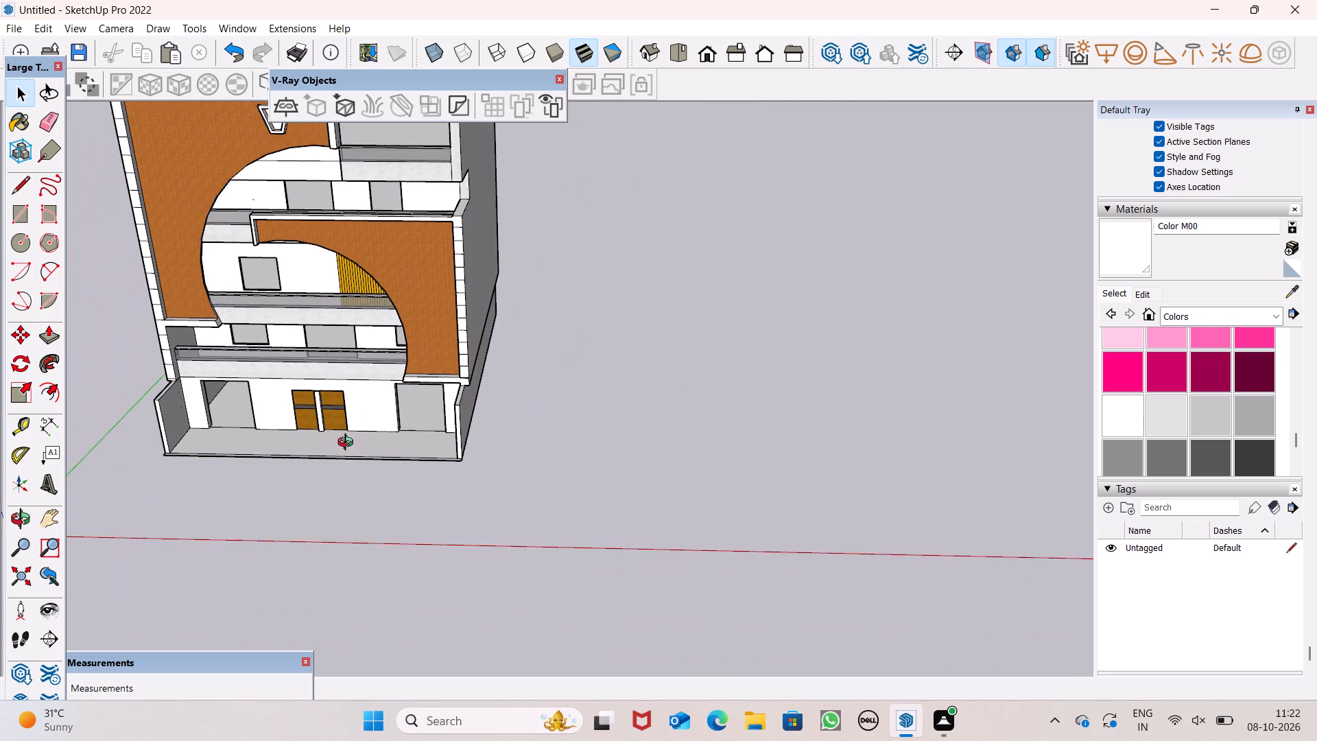
middle_click_drag(348, 444, 318, 411)
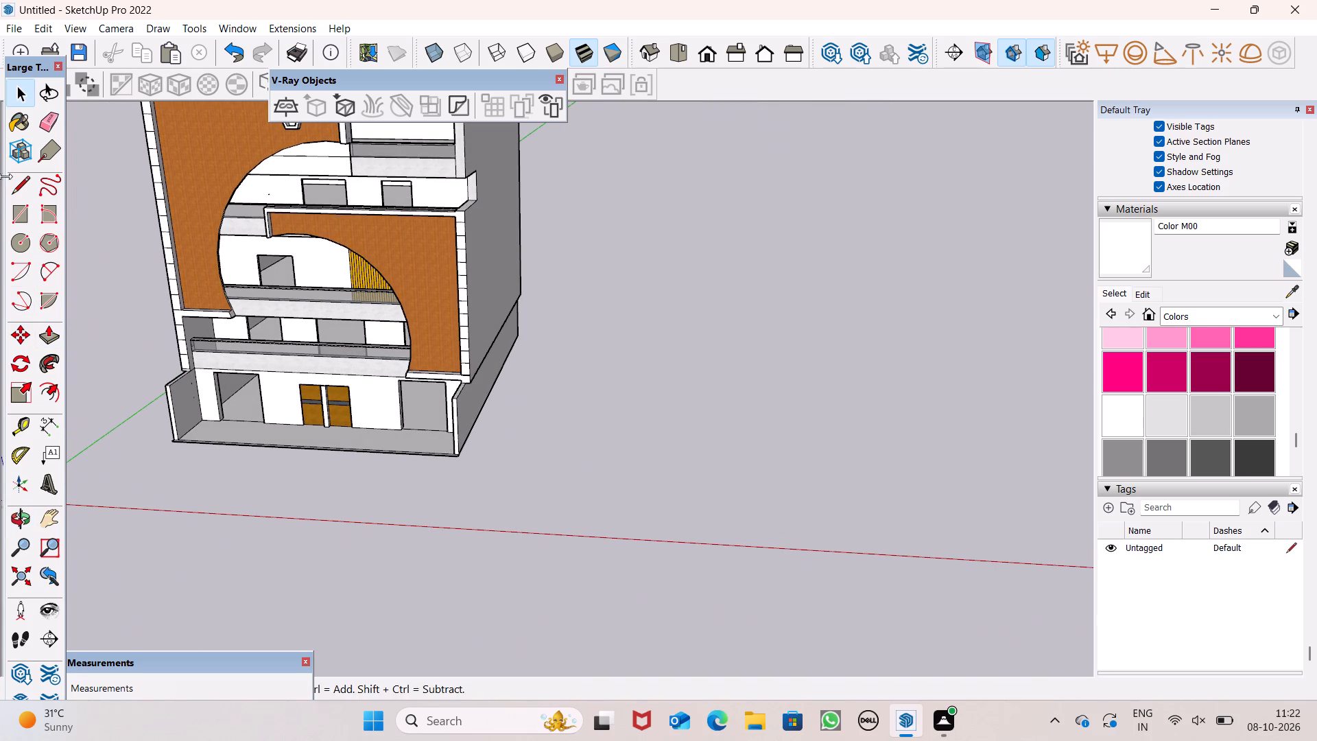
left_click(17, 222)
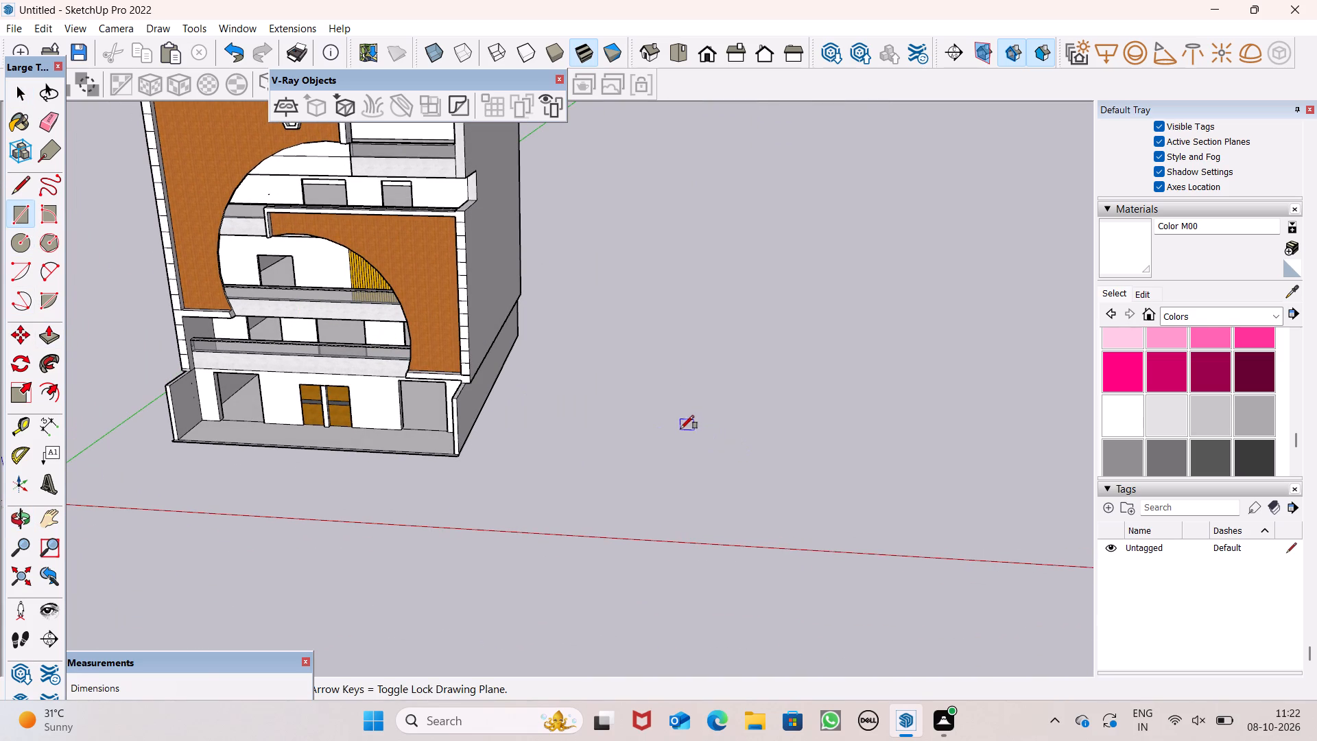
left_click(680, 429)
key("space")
Draw a freestanding vertical rectangle about 11' wide beside the building, parallel to its front elevation.
scroll(719, 427, "down", 2)
middle_click_drag(724, 520, 783, 408)
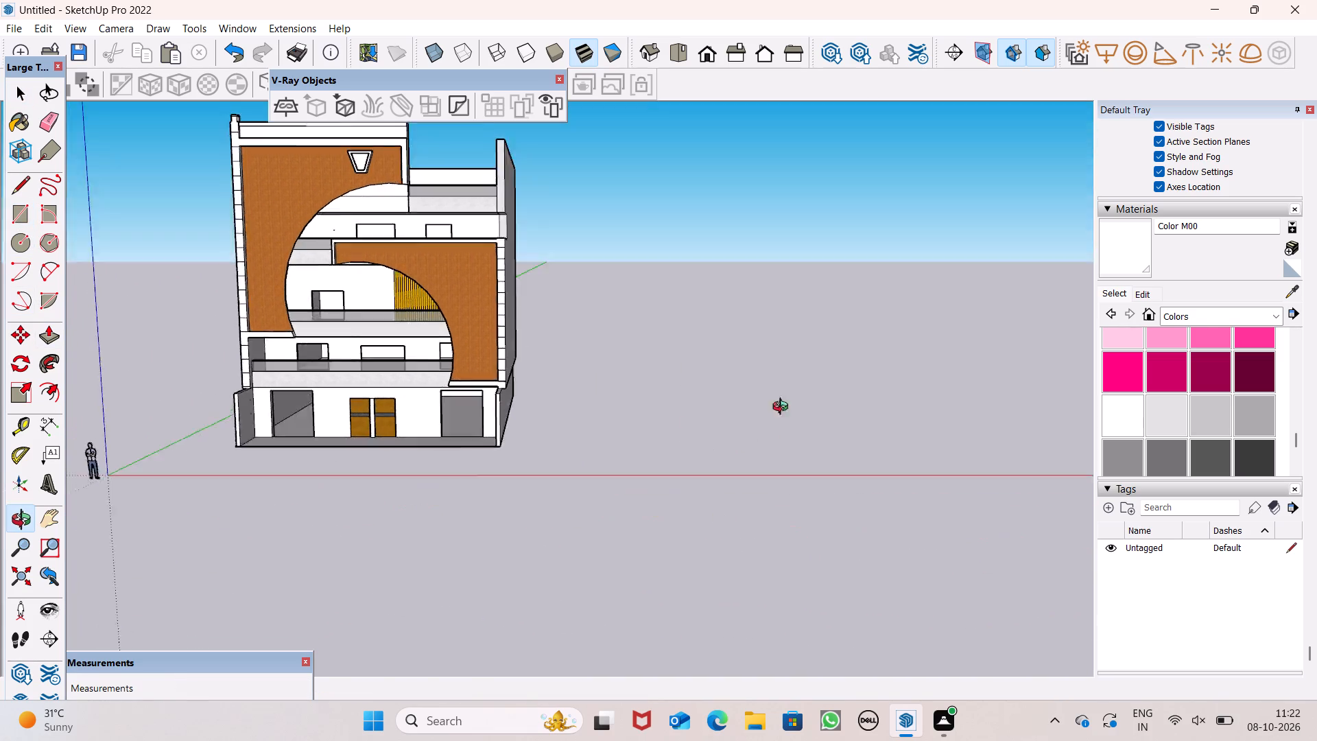
middle_click_drag(783, 408, 785, 349)
left_click(12, 223)
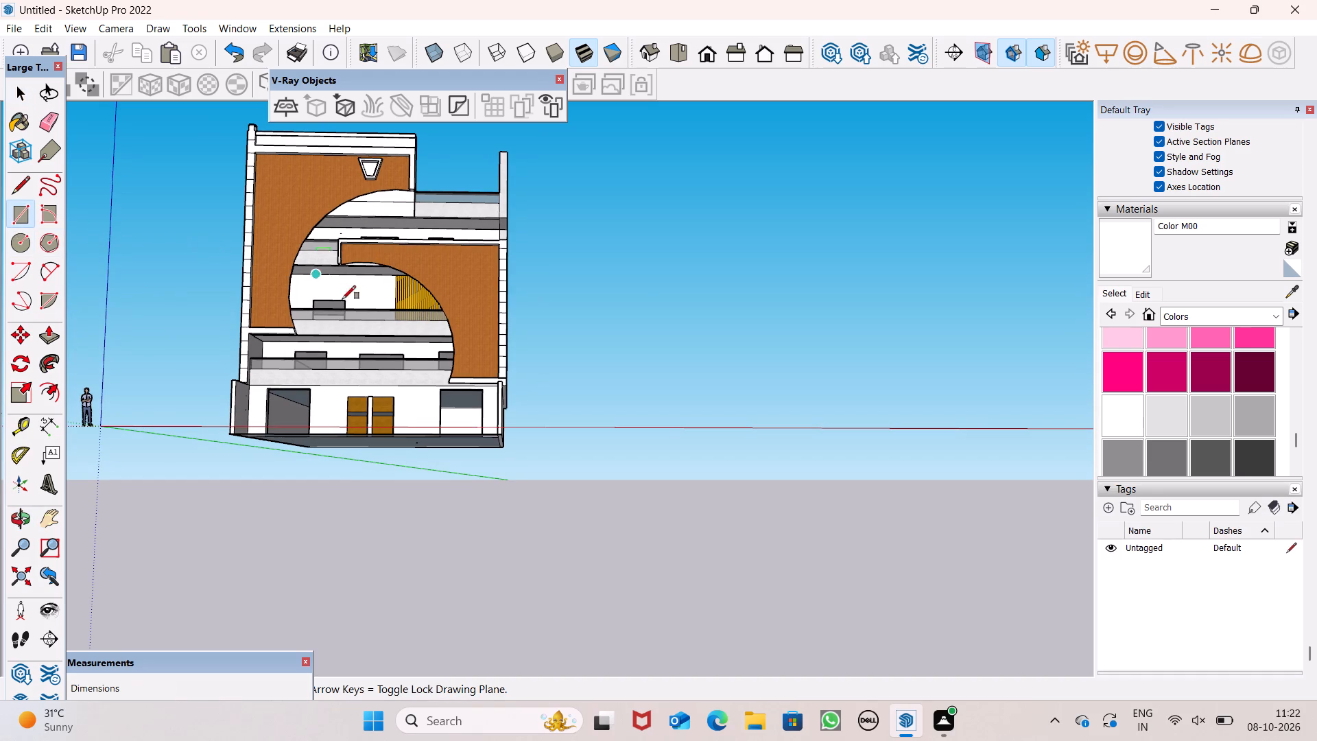
left_click(630, 307)
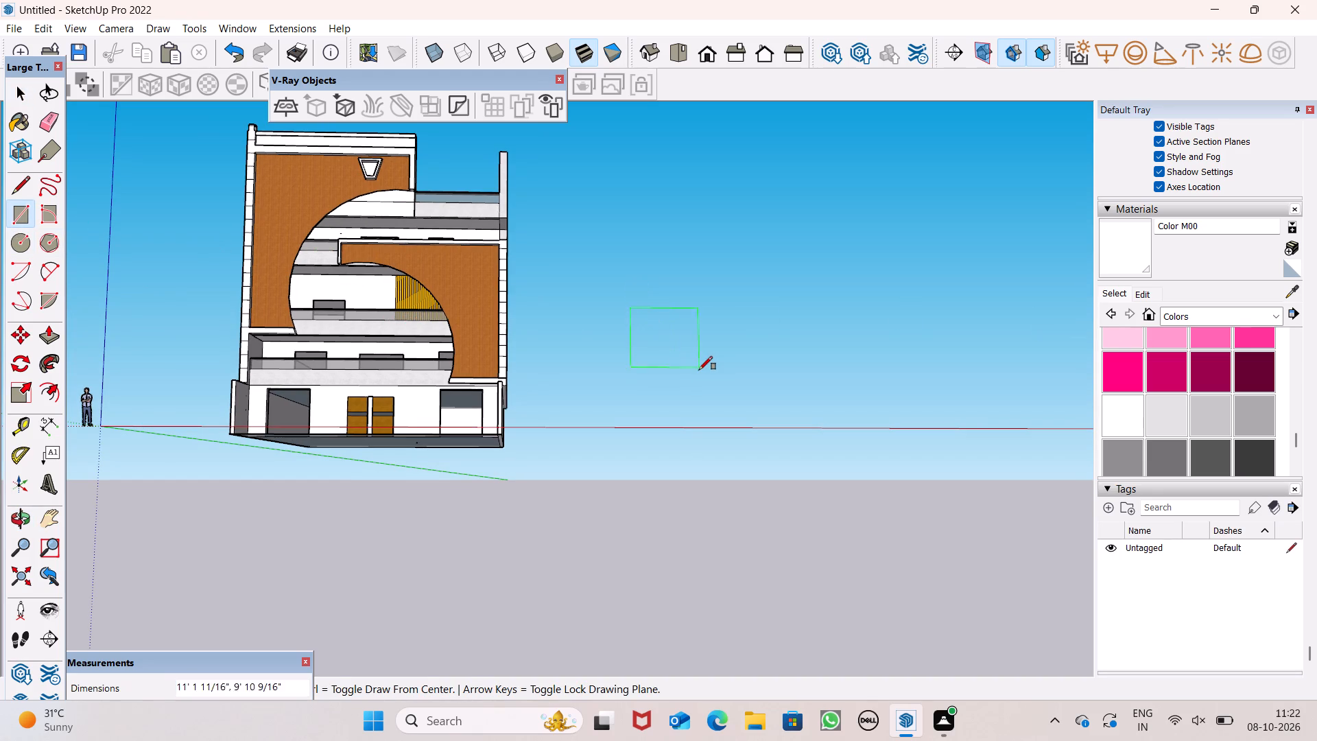
left_click(697, 377)
Offset the freestanding rectangle's outline inward to form a narrow, even border around its face.
middle_click_drag(850, 390, 805, 539)
scroll(805, 539, "down", 1)
scroll(792, 482, "up", 6)
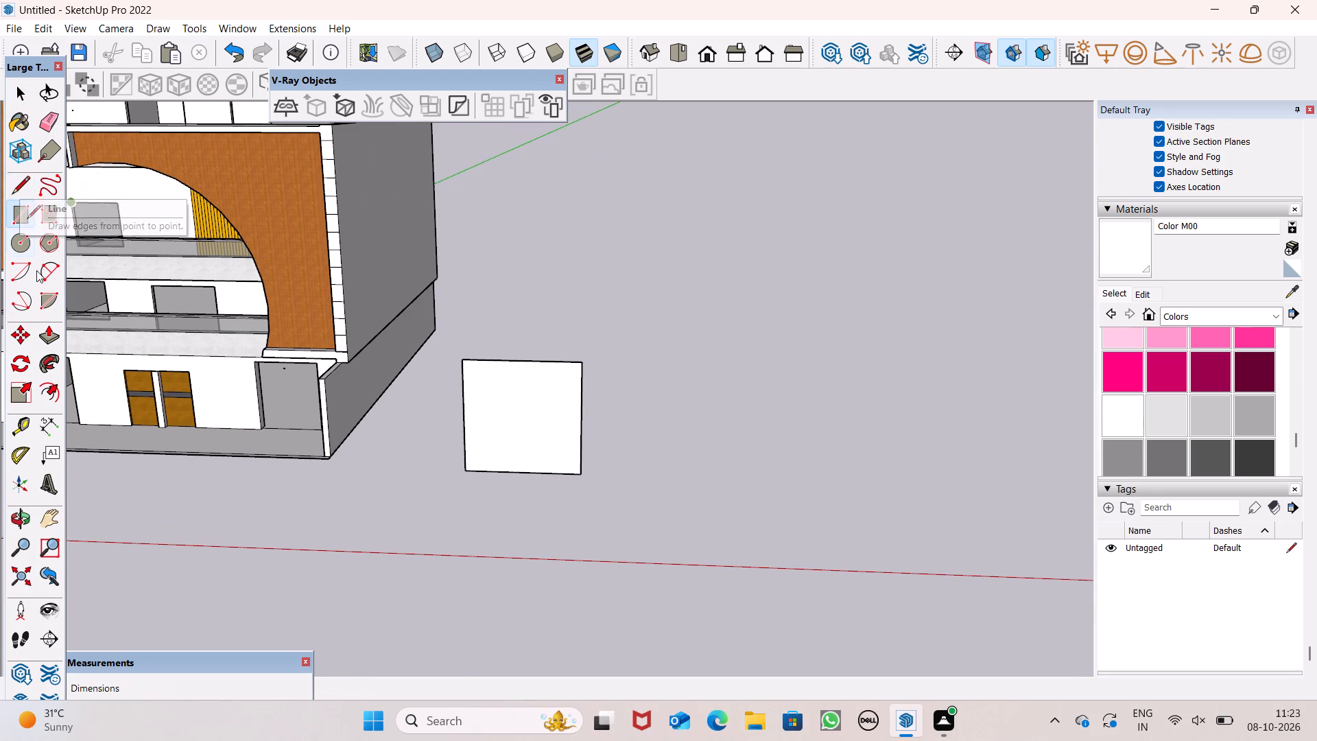
double_click(45, 342)
scroll(472, 494, "up", 4)
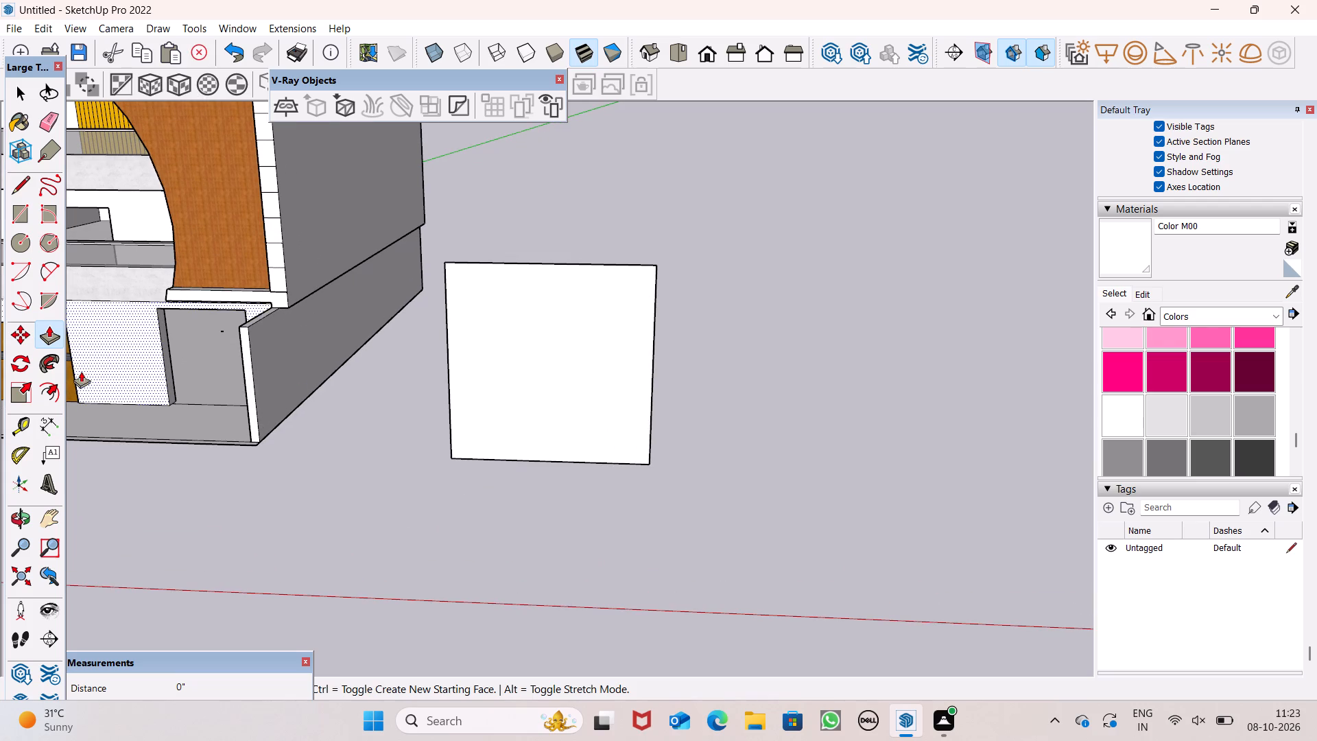
left_click(55, 402)
left_click_drag(570, 330, 571, 315)
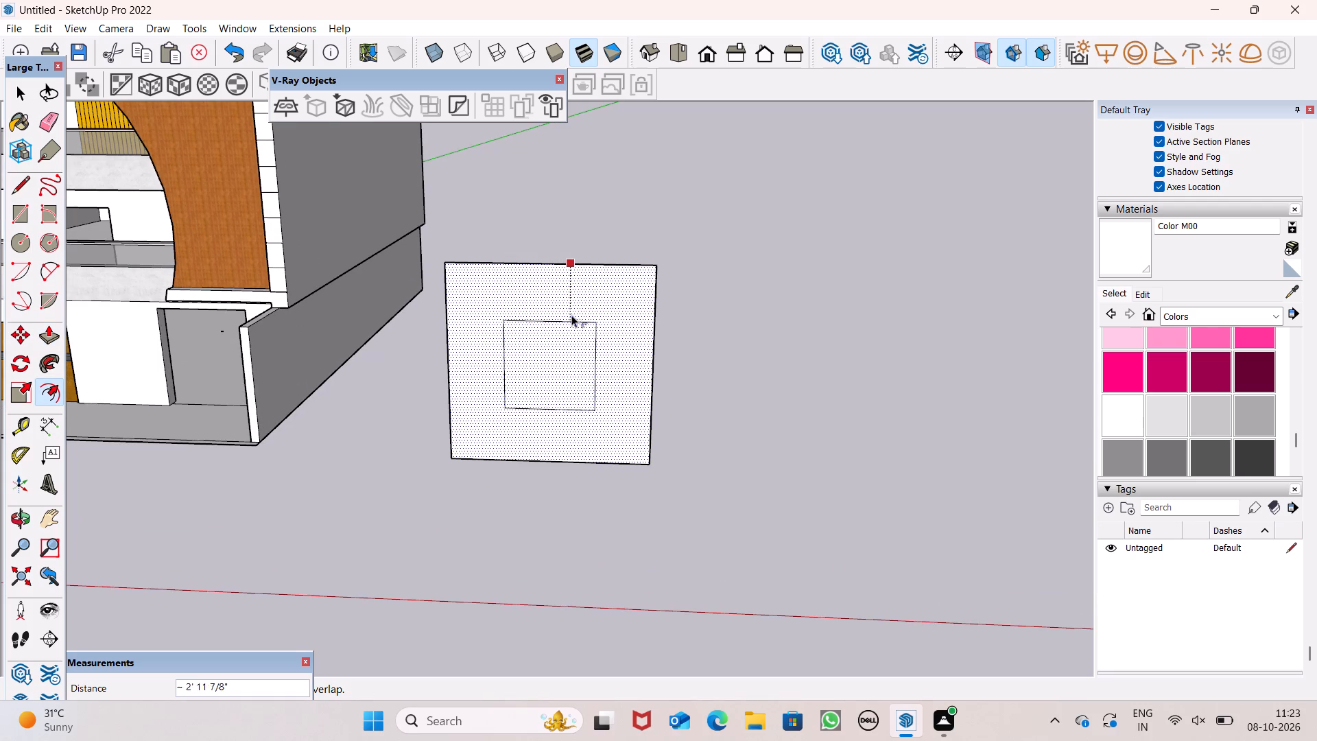
left_click_drag(571, 315, 566, 283)
key("space")
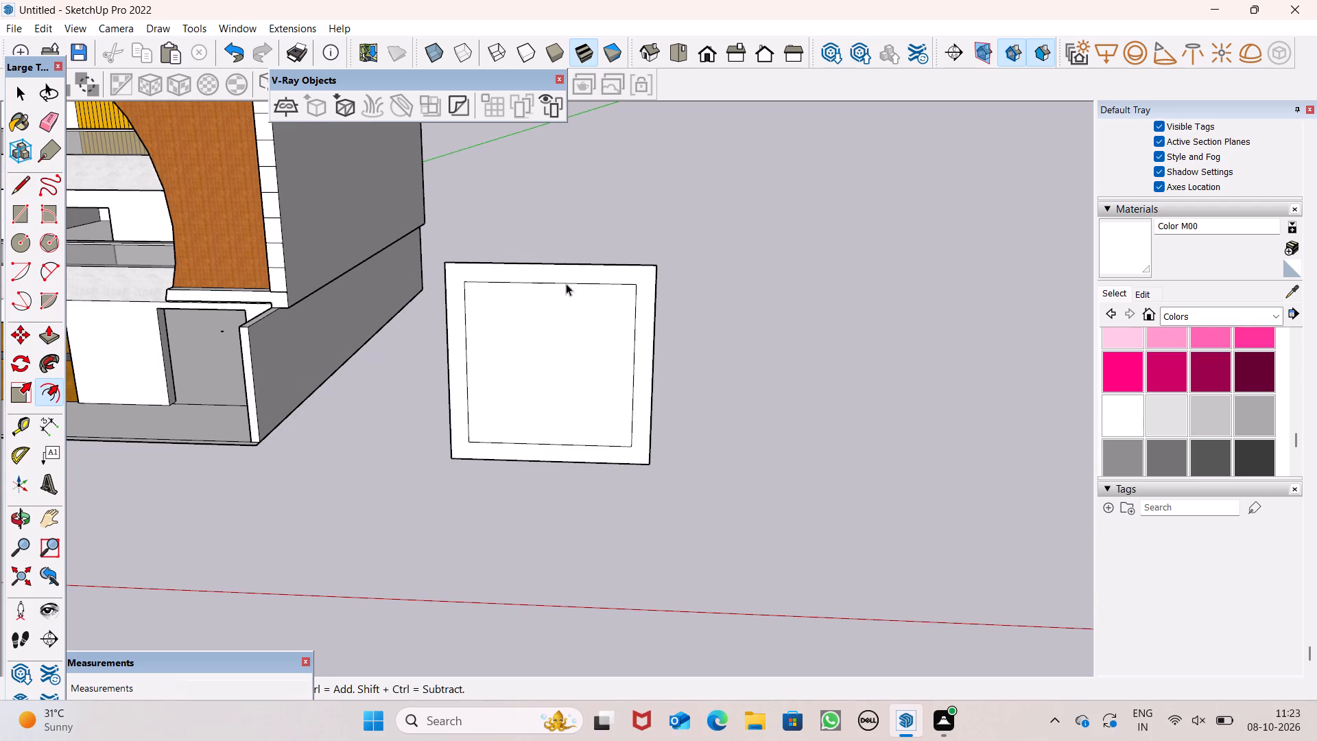
Draw a narrow vertical rectangle as a central mullion, spanning the full height of the freestanding frame's inner panel.
left_click(14, 224)
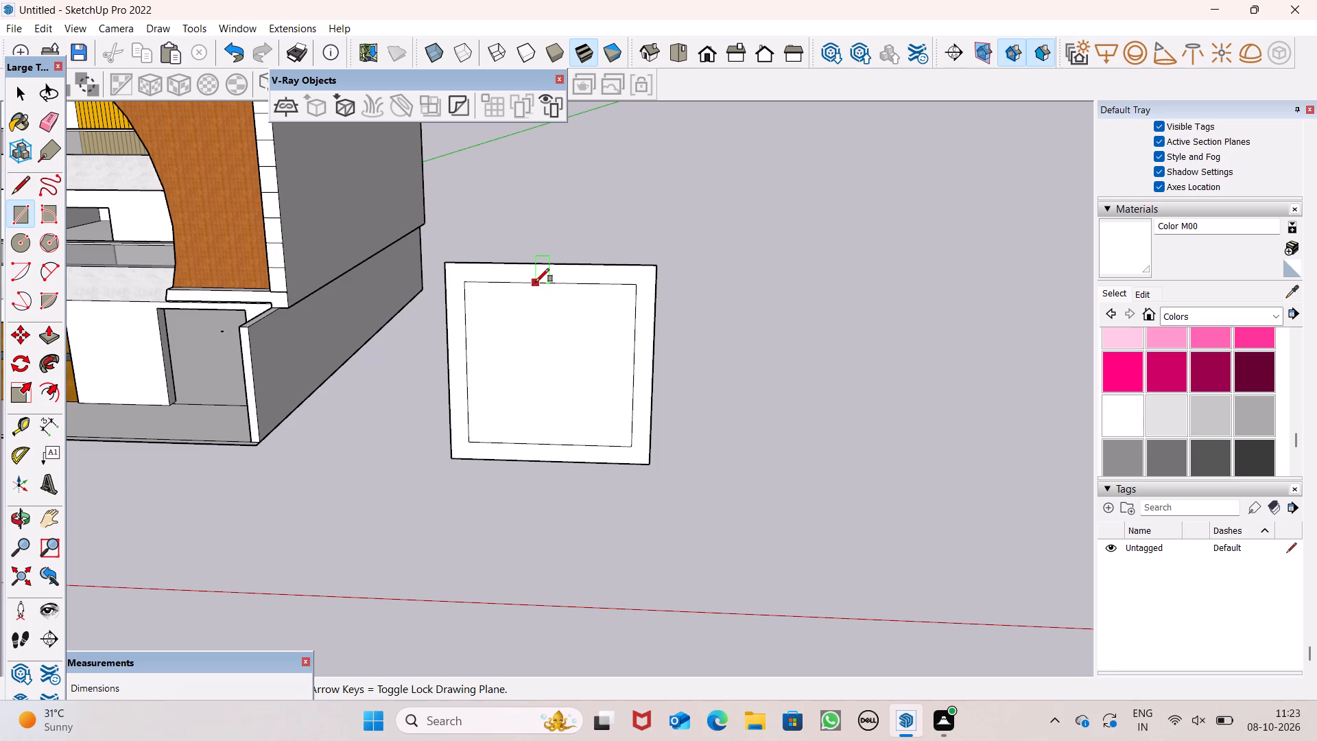
left_click(539, 281)
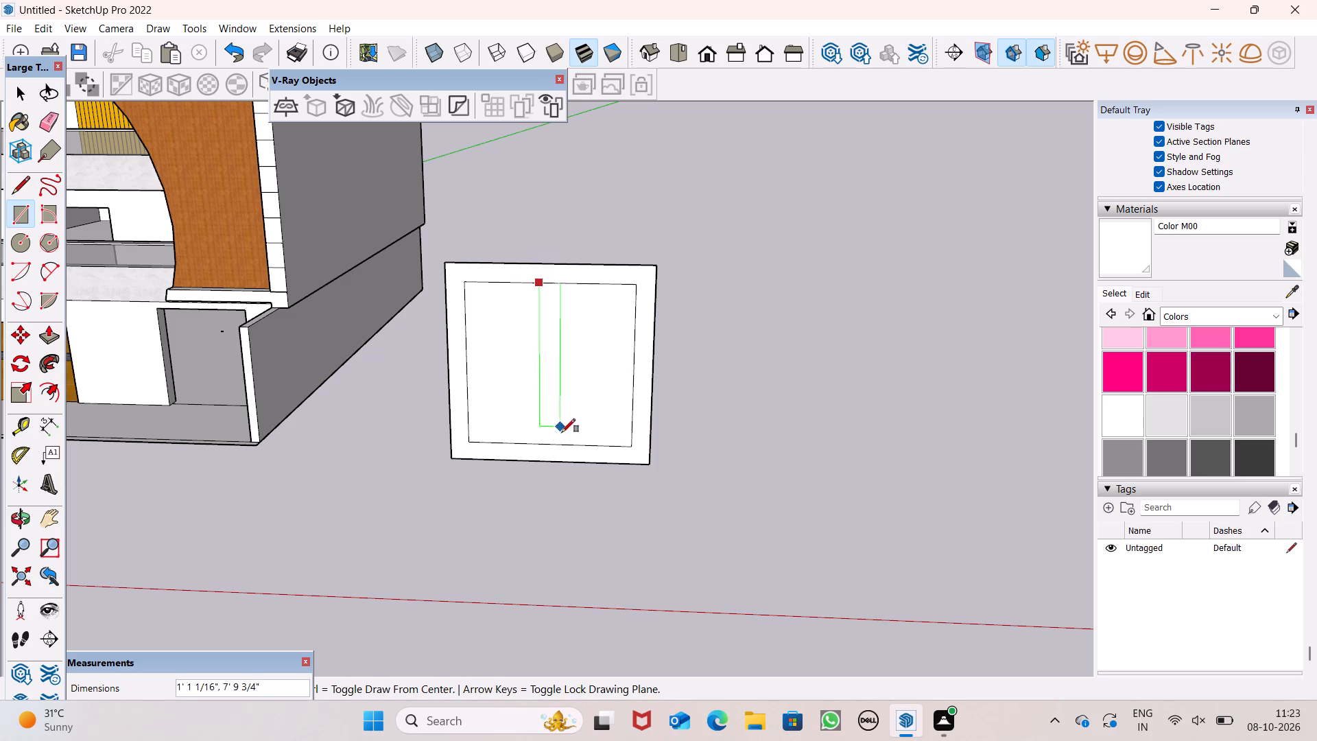
scroll(564, 445, "up", 6)
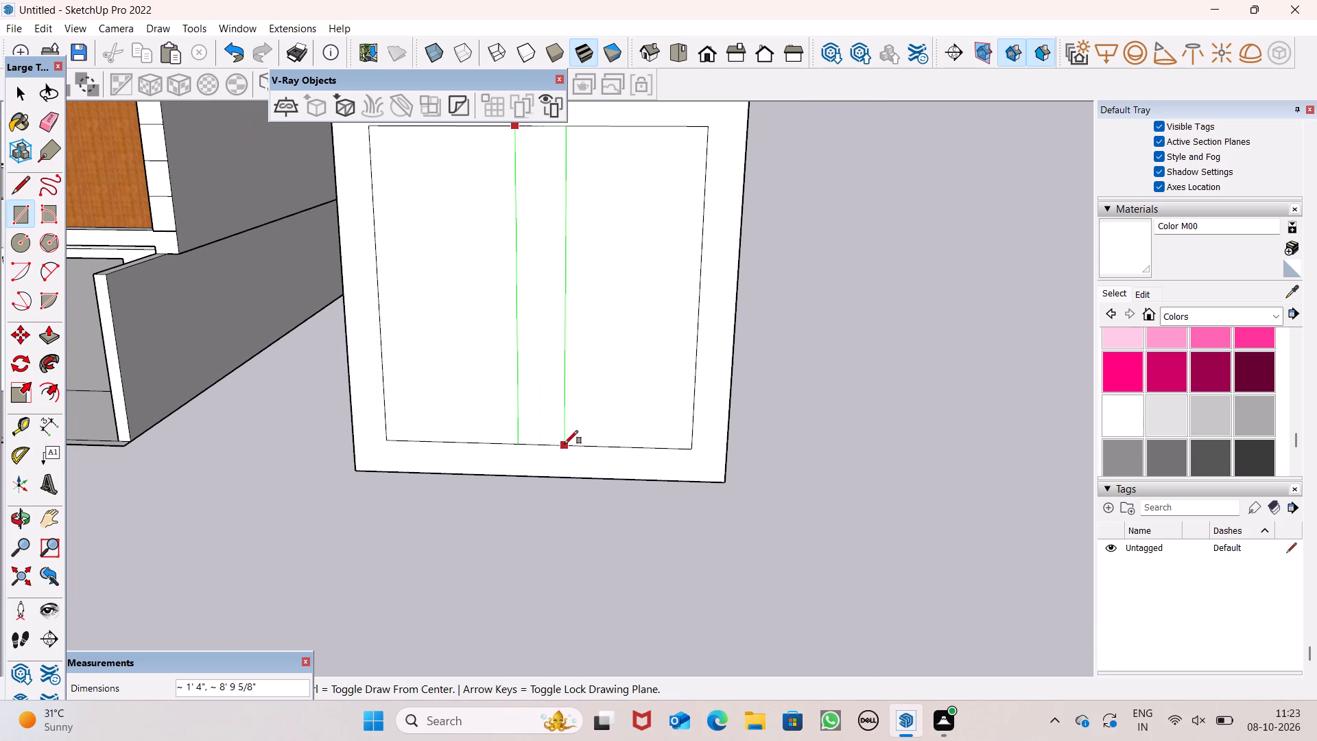
left_click(558, 447)
key("space")
scroll(536, 436, "down", 6)
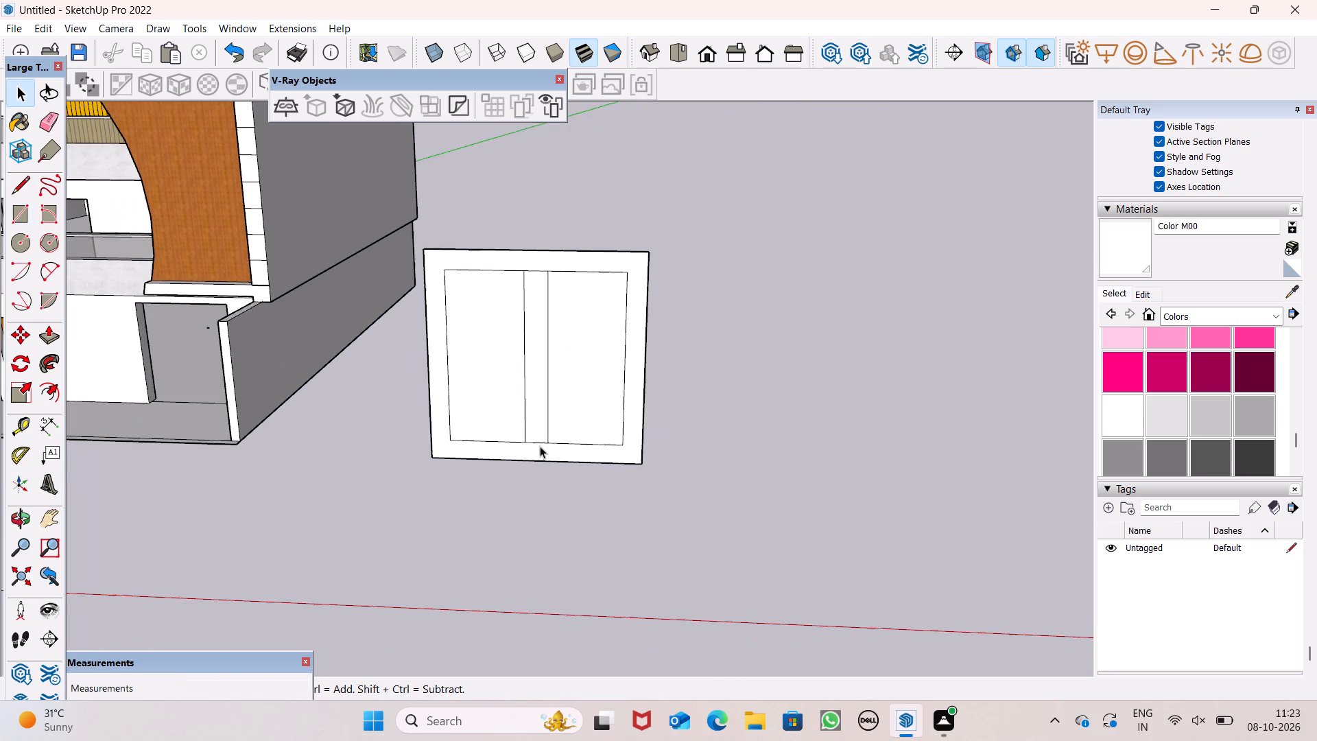
Extrude the freestanding rectangle's outer border from its rear face, setting the distance to 6".
middle_click_drag(622, 456, 357, 481)
scroll(395, 405, "down", 6)
middle_click_drag(396, 484, 298, 487)
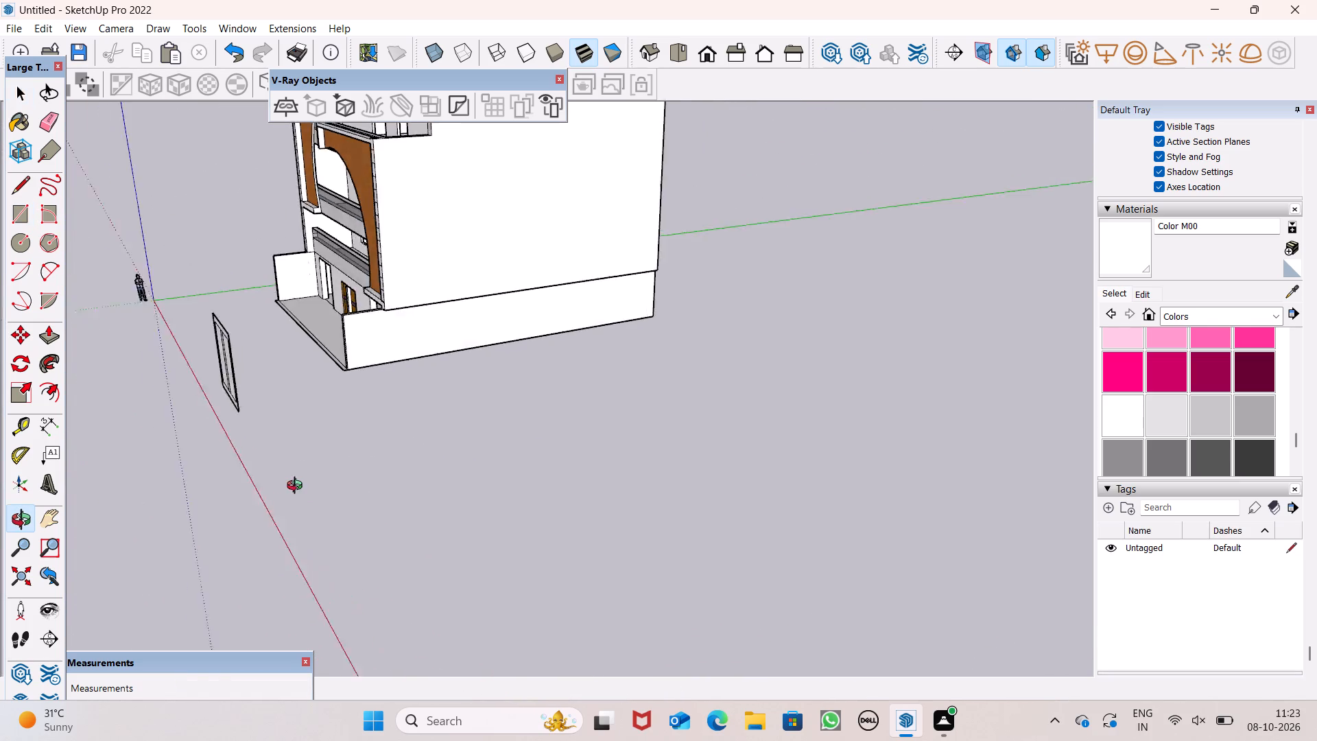
middle_click_drag(298, 487, 51, 409)
scroll(372, 248, "up", 6)
scroll(324, 265, "down", 2)
middle_click_drag(357, 376, 340, 386)
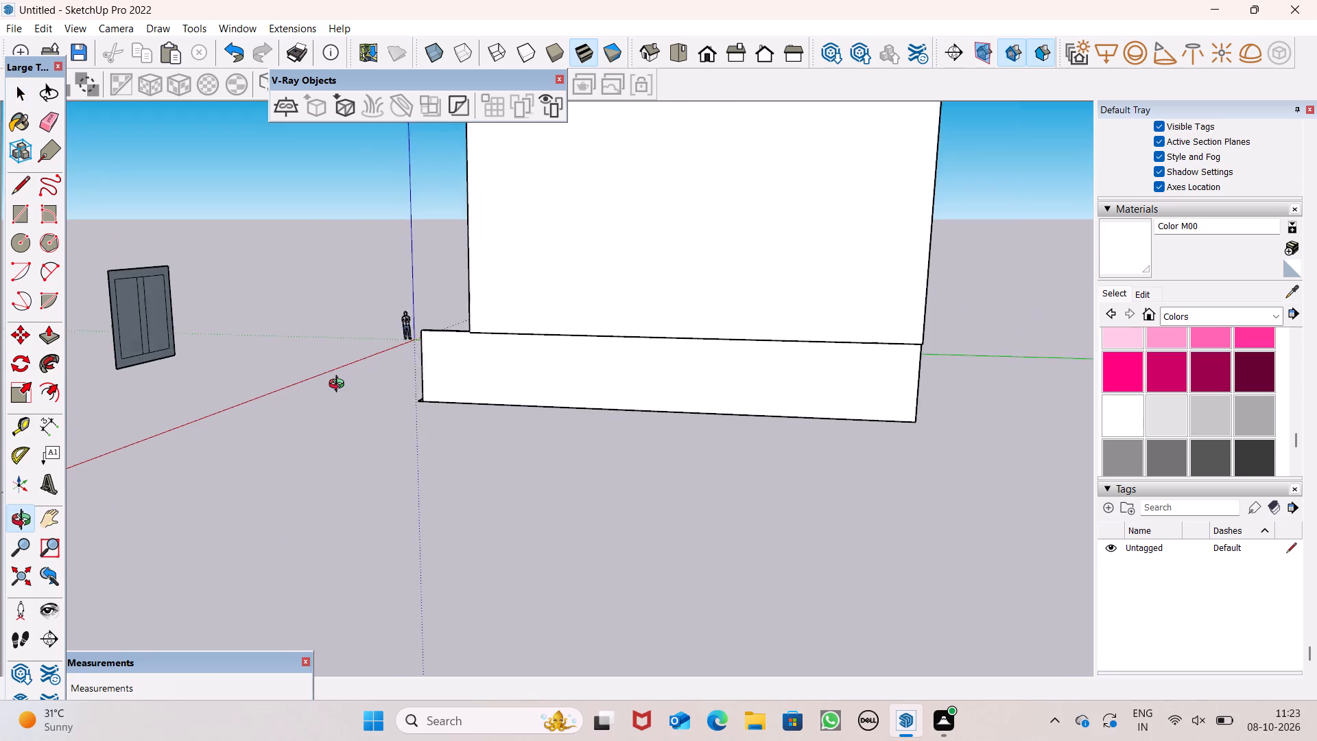
middle_click_drag(340, 386, 324, 378)
left_click(43, 336)
scroll(121, 328, "up", 6)
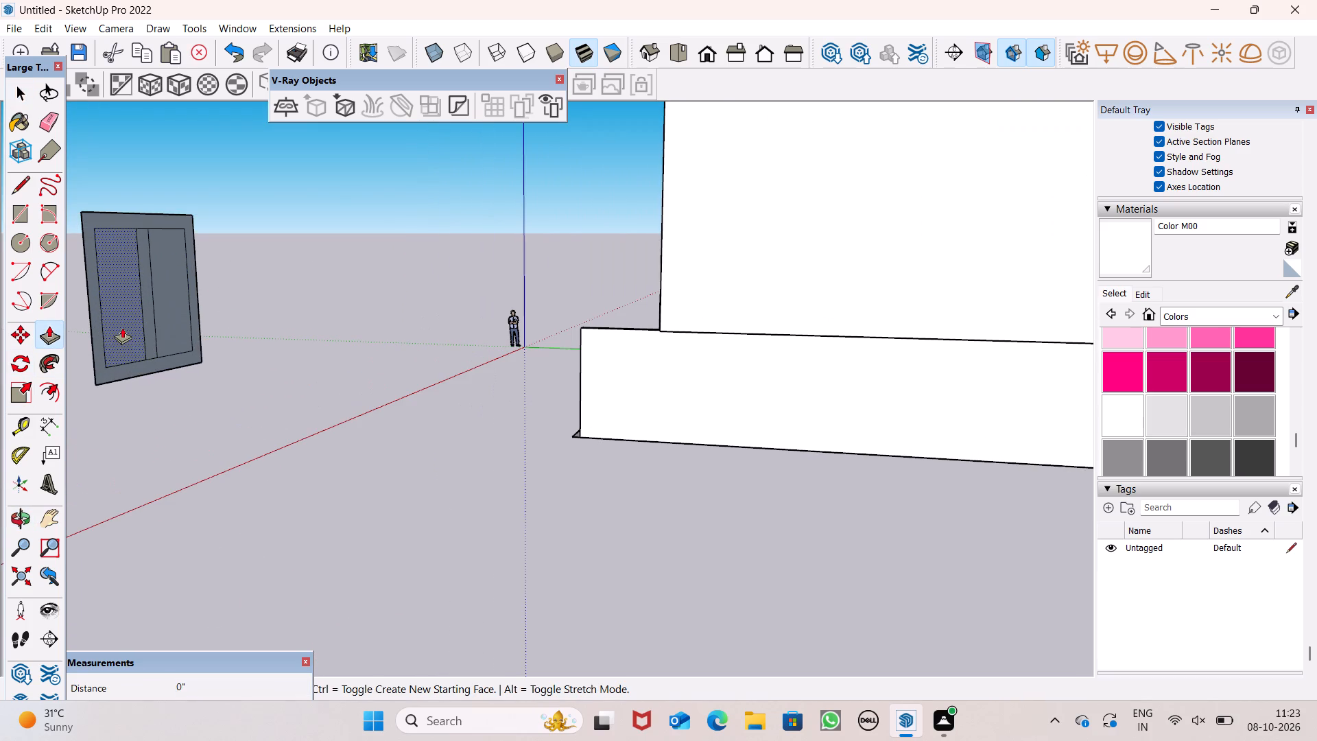
left_click_drag(102, 368, 115, 381)
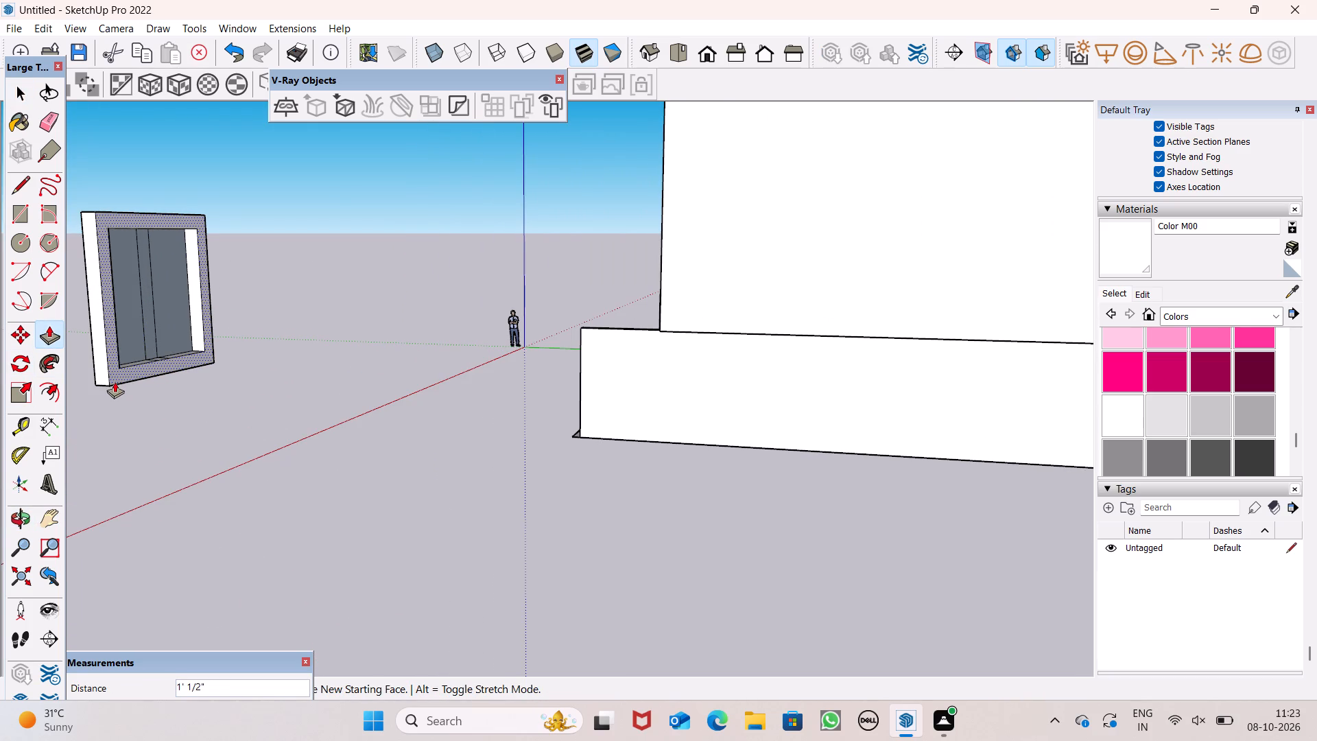
left_click_drag(115, 381, 115, 381)
left_click_drag(116, 380, 121, 380)
key("6")
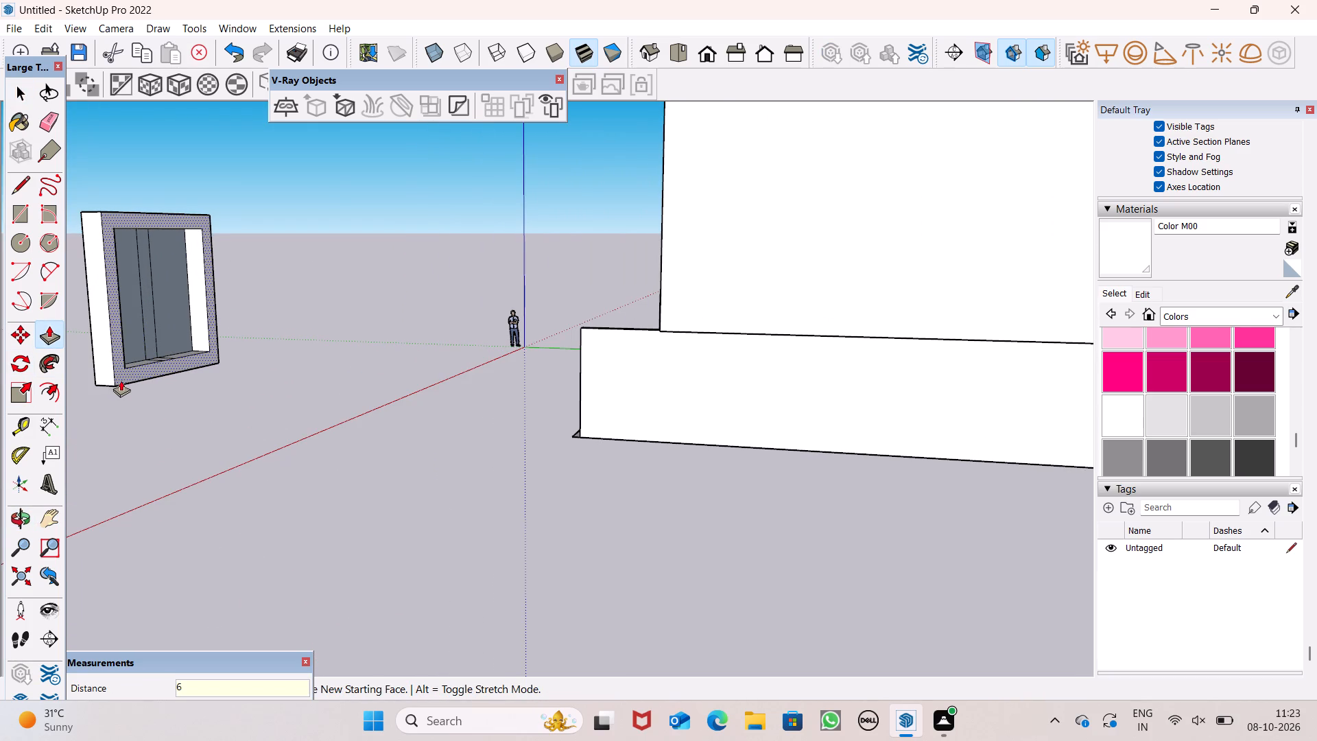
left_click_drag(121, 380, 134, 382)
key("shift+quotedbl")
key("Return")
scroll(200, 291, "down", 1)
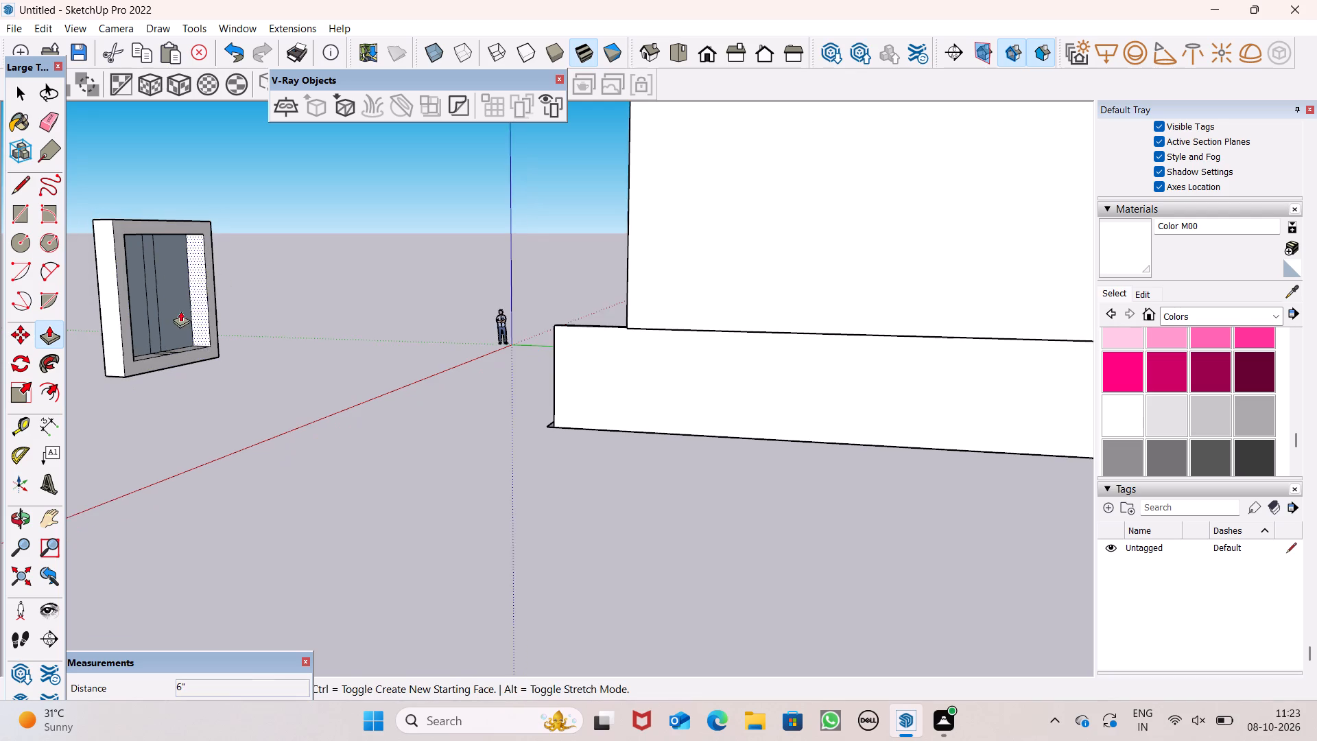
Extrude the central mullion about 1' 7" from its rear face to line up with the surrounding frame.
scroll(163, 330, "up", 5)
left_click_drag(146, 336, 161, 375)
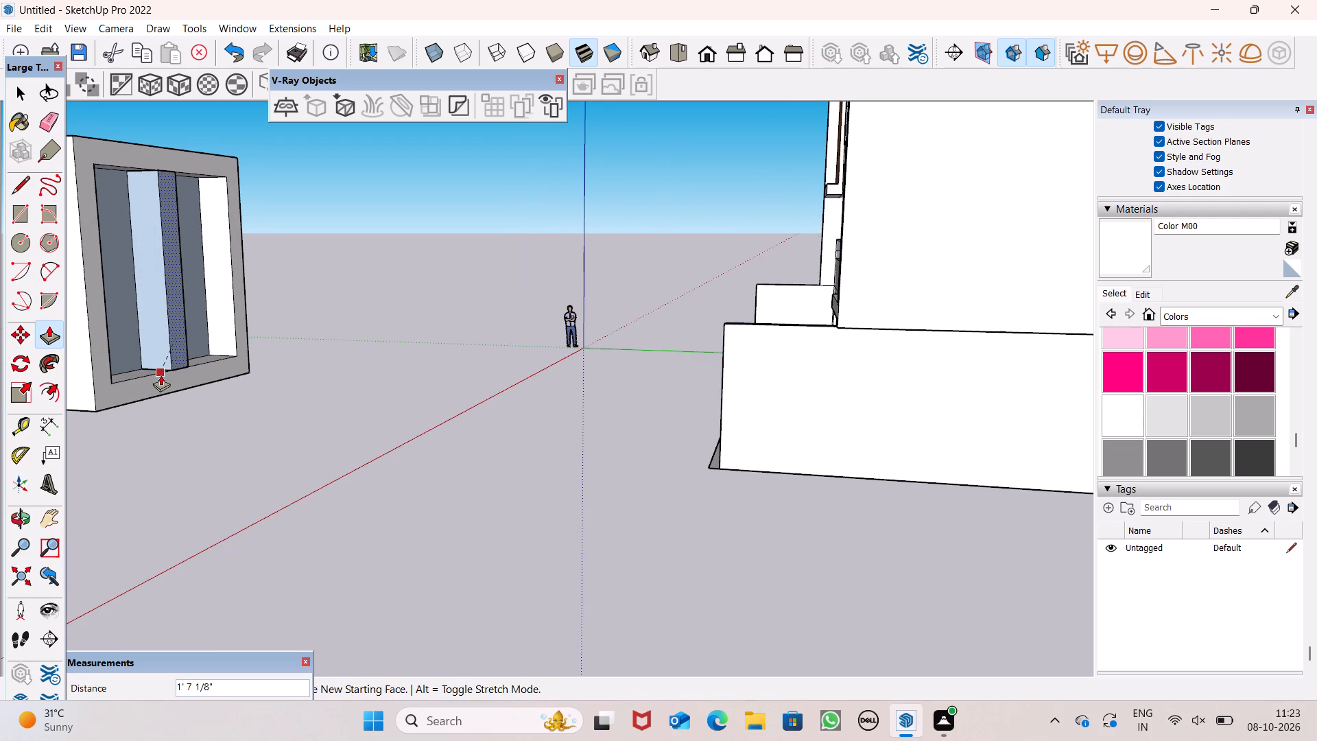
left_click_drag(161, 375, 157, 384)
scroll(258, 318, "down", 6)
middle_click_drag(257, 391, 761, 461)
scroll(761, 454, "up", 1)
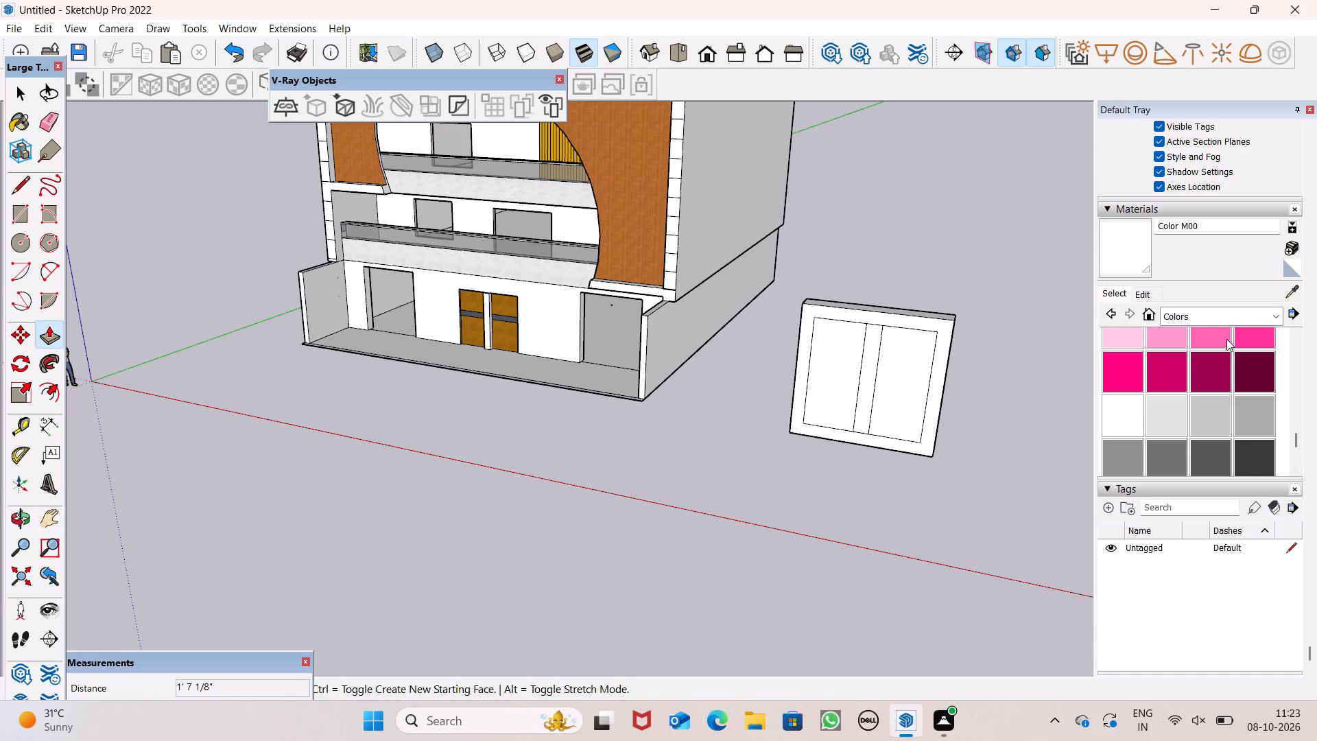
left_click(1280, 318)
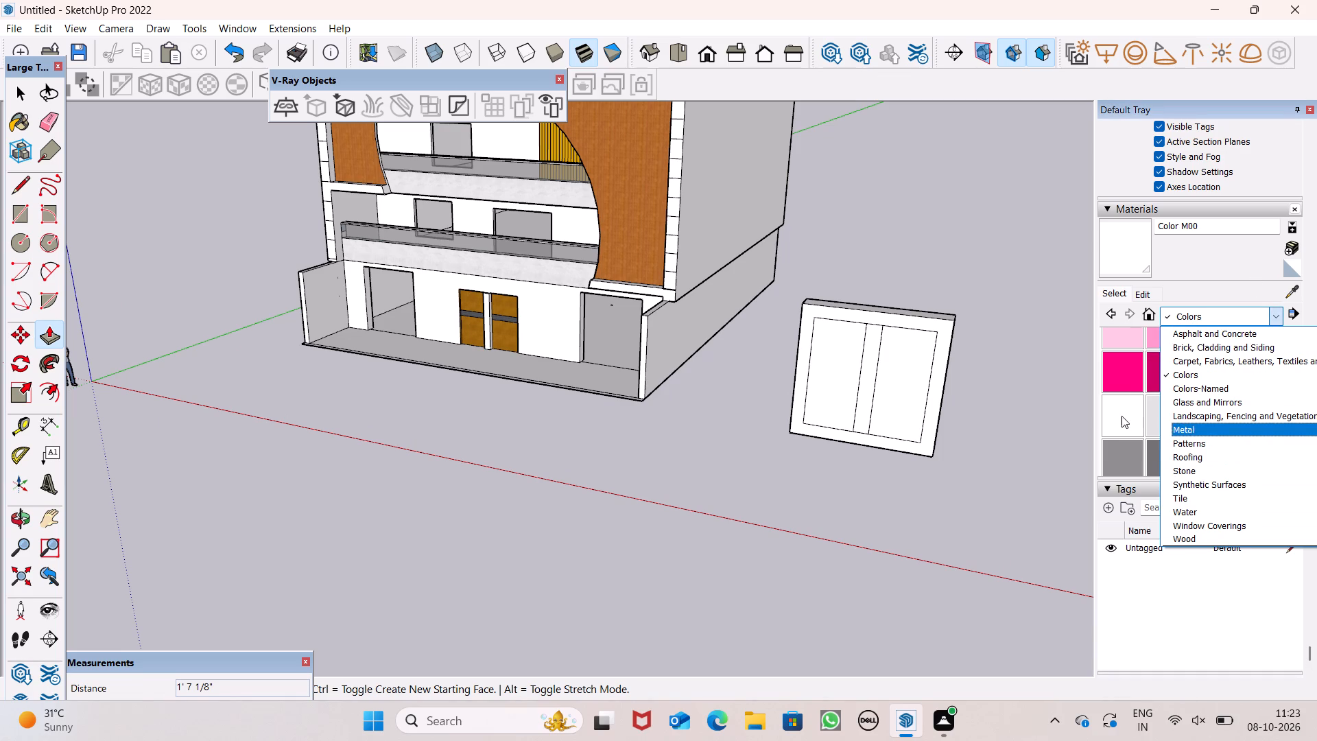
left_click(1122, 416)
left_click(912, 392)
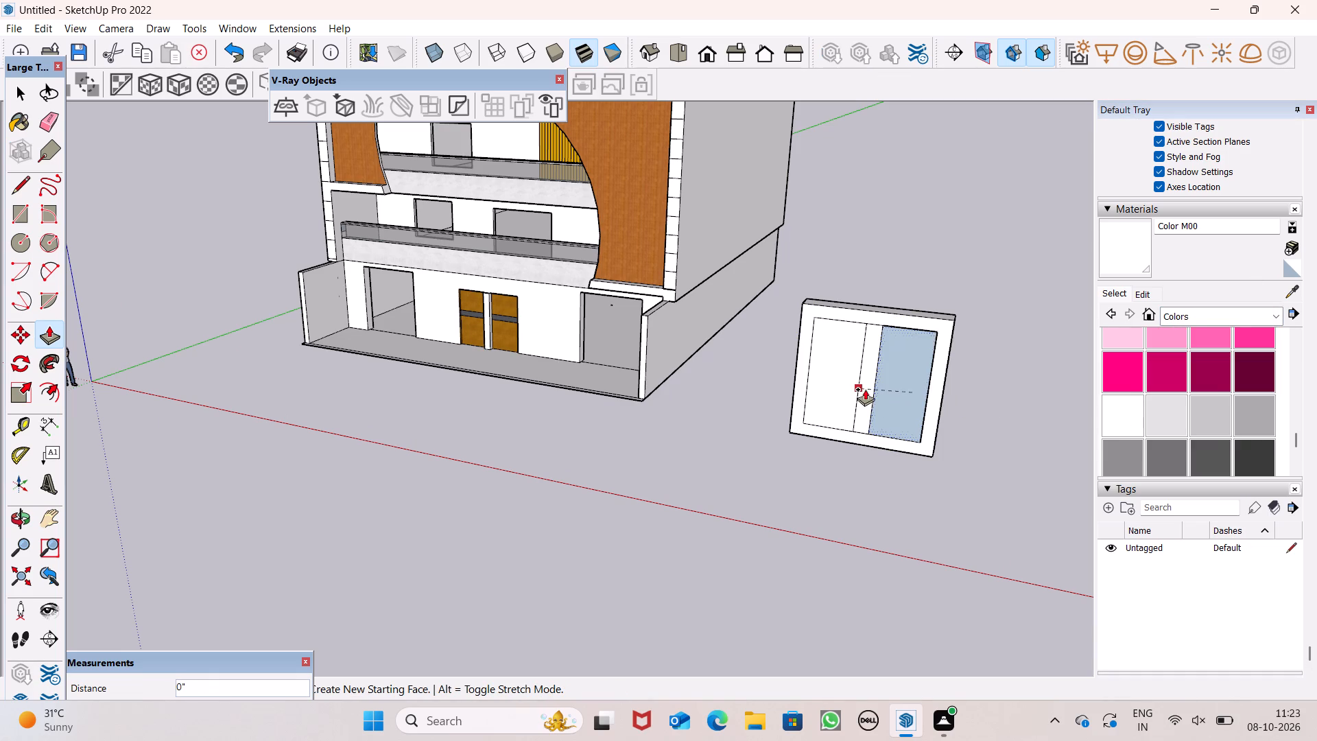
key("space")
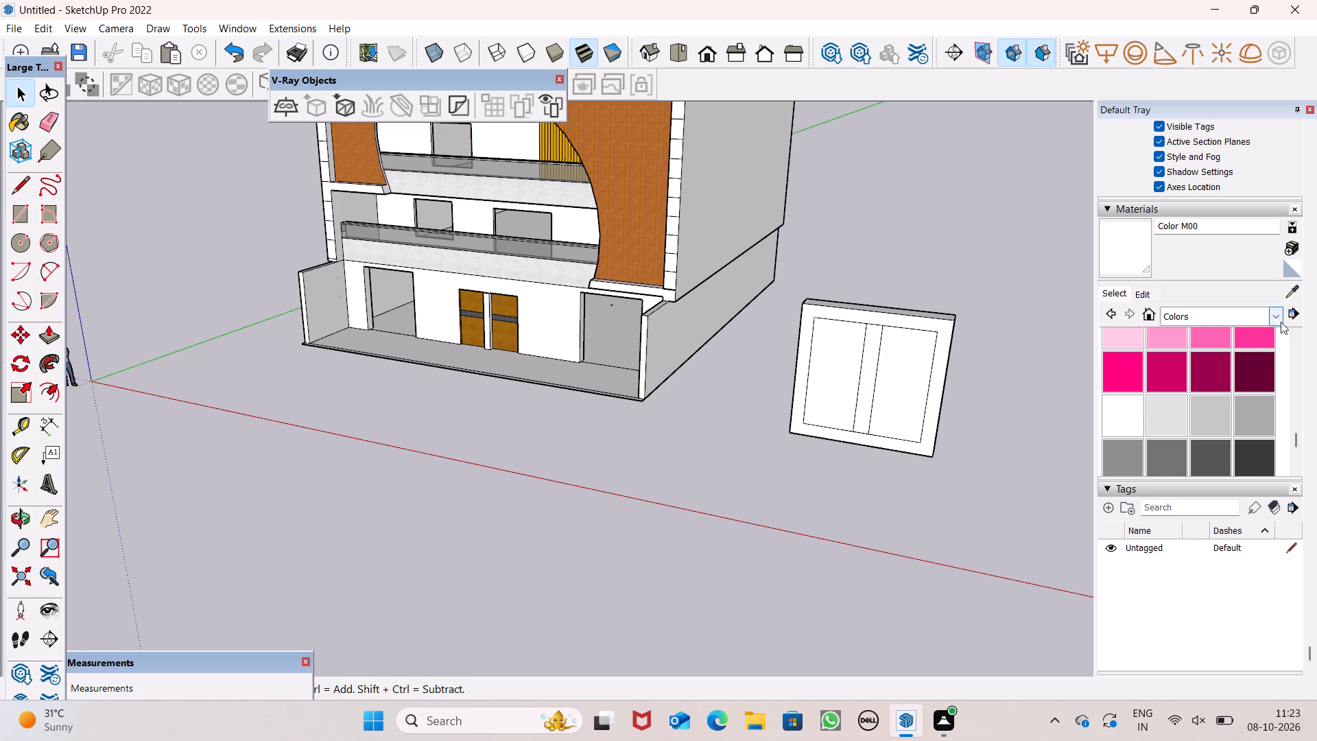
Paint both panes of the freestanding window with Translucent Glass Gray from the Glass and Mirrors materials.
left_click(1281, 322)
left_click(1198, 403)
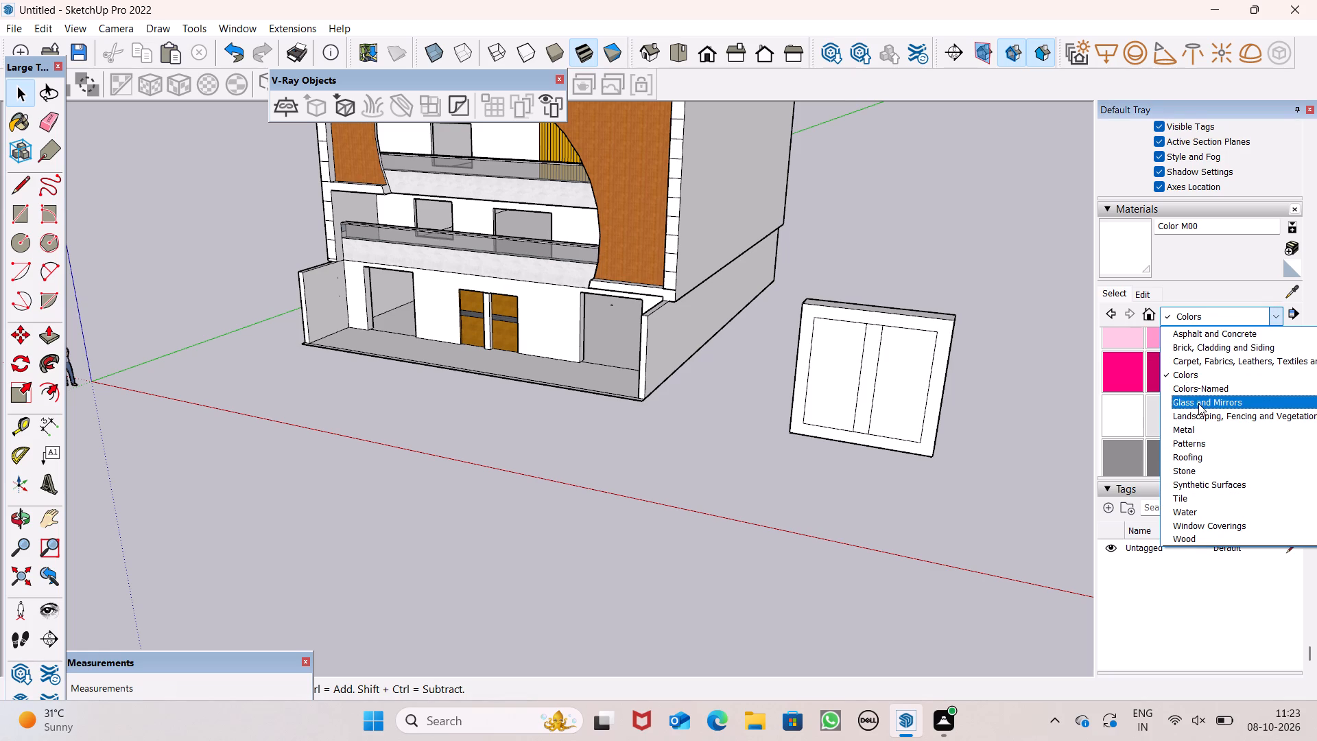
left_click(1253, 389)
left_click(837, 366)
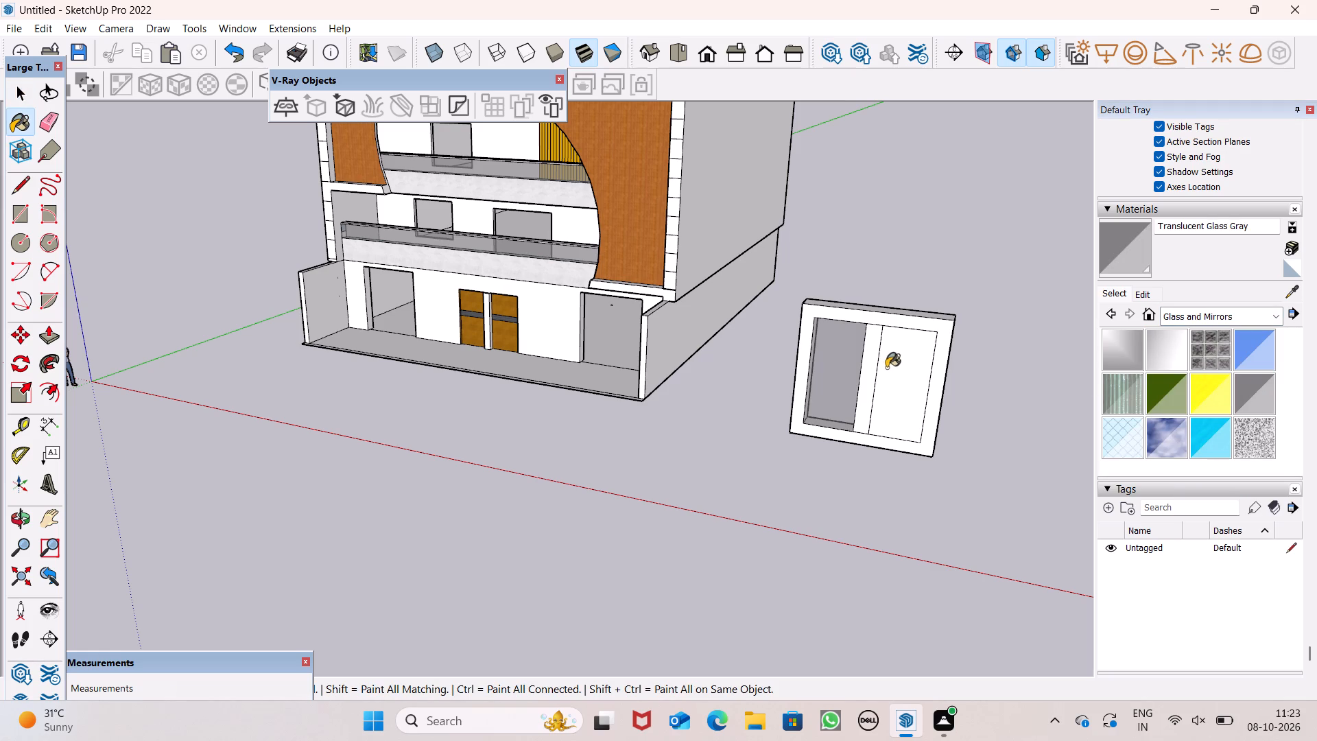
left_click(889, 368)
key("space")
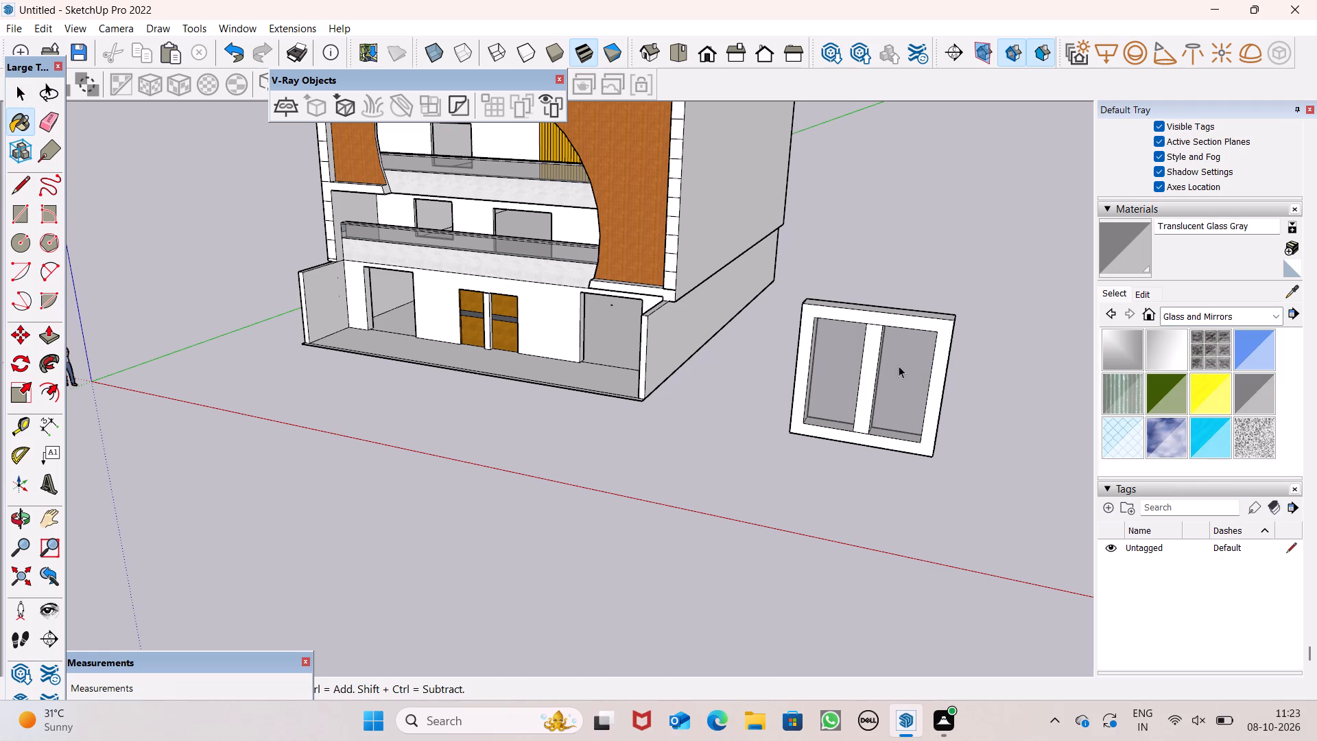
Make a group of the entire freestanding window, including its frame, mullion and glass panes.
triple_click(874, 328)
left_click(874, 327)
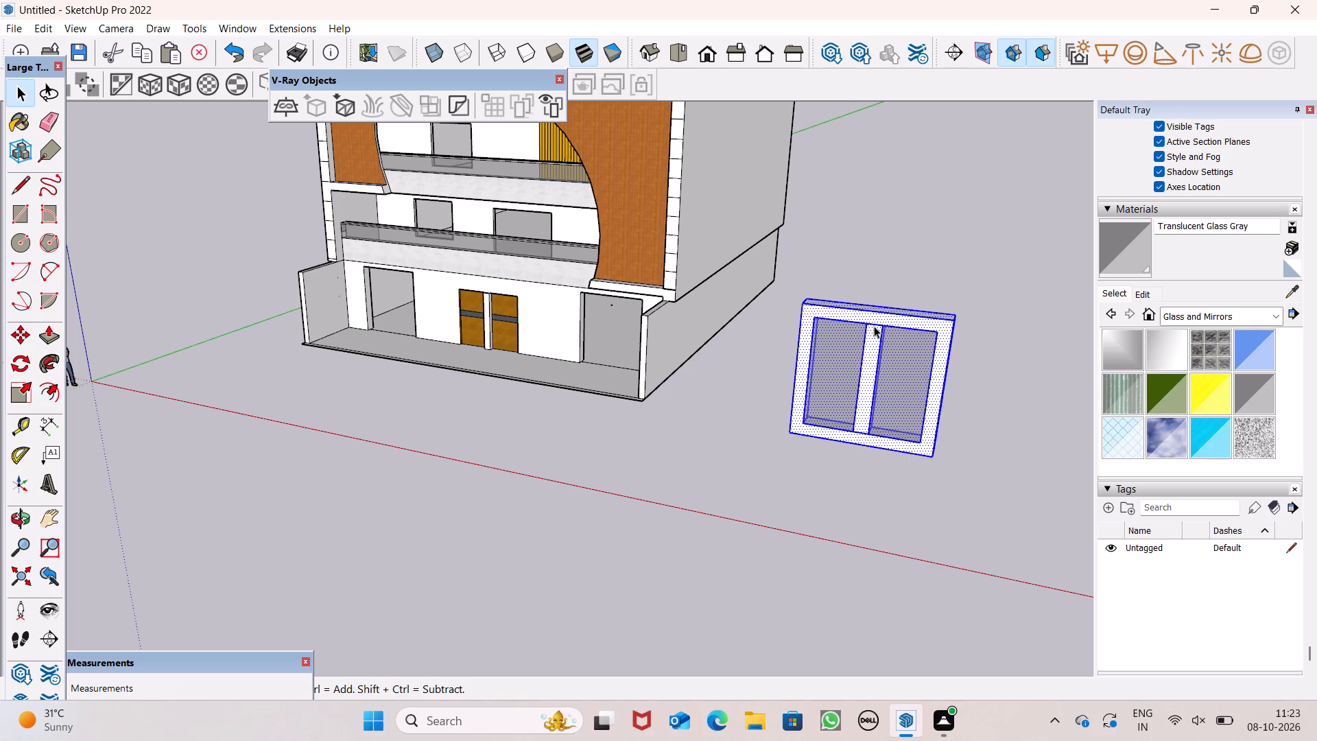
right_click(874, 326)
left_click(928, 473)
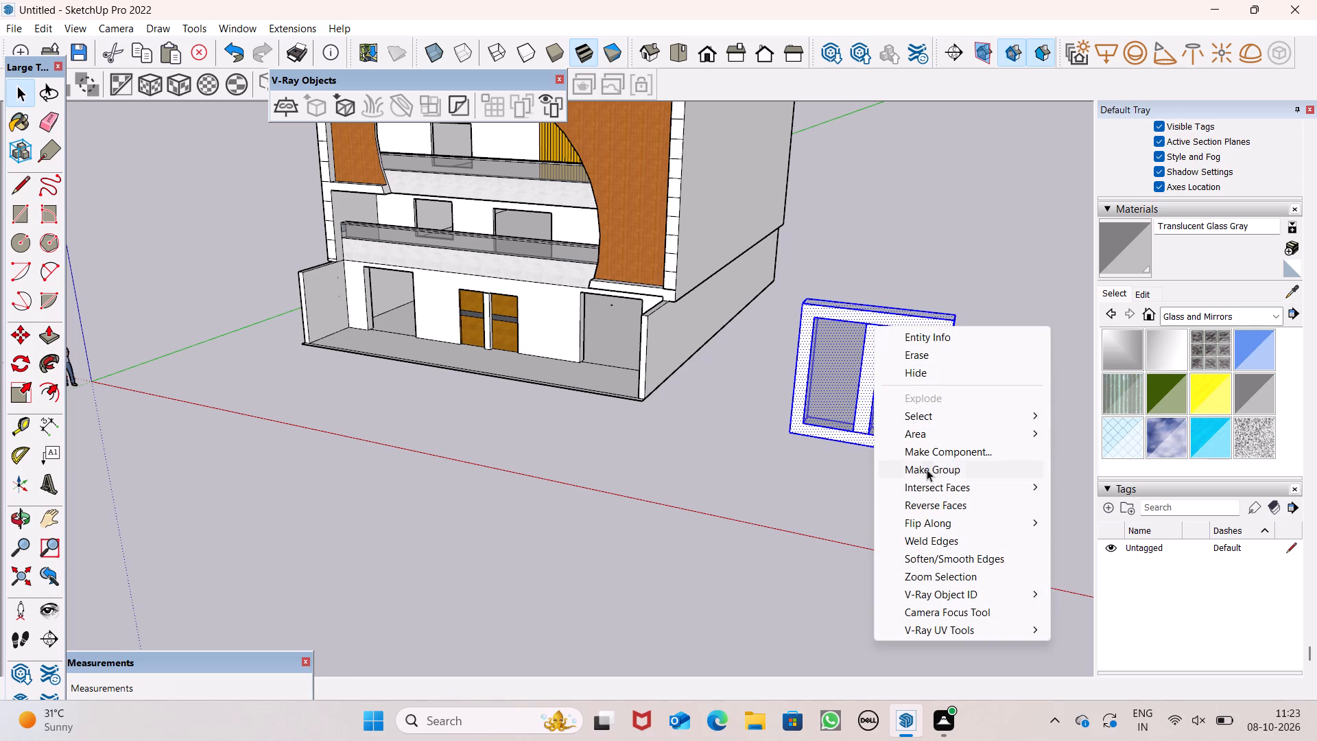
left_click(716, 482)
Move the window group about 54' by its lower corner to the building's left ground-floor opening.
scroll(924, 411, "down", 6)
scroll(922, 431, "up", 5)
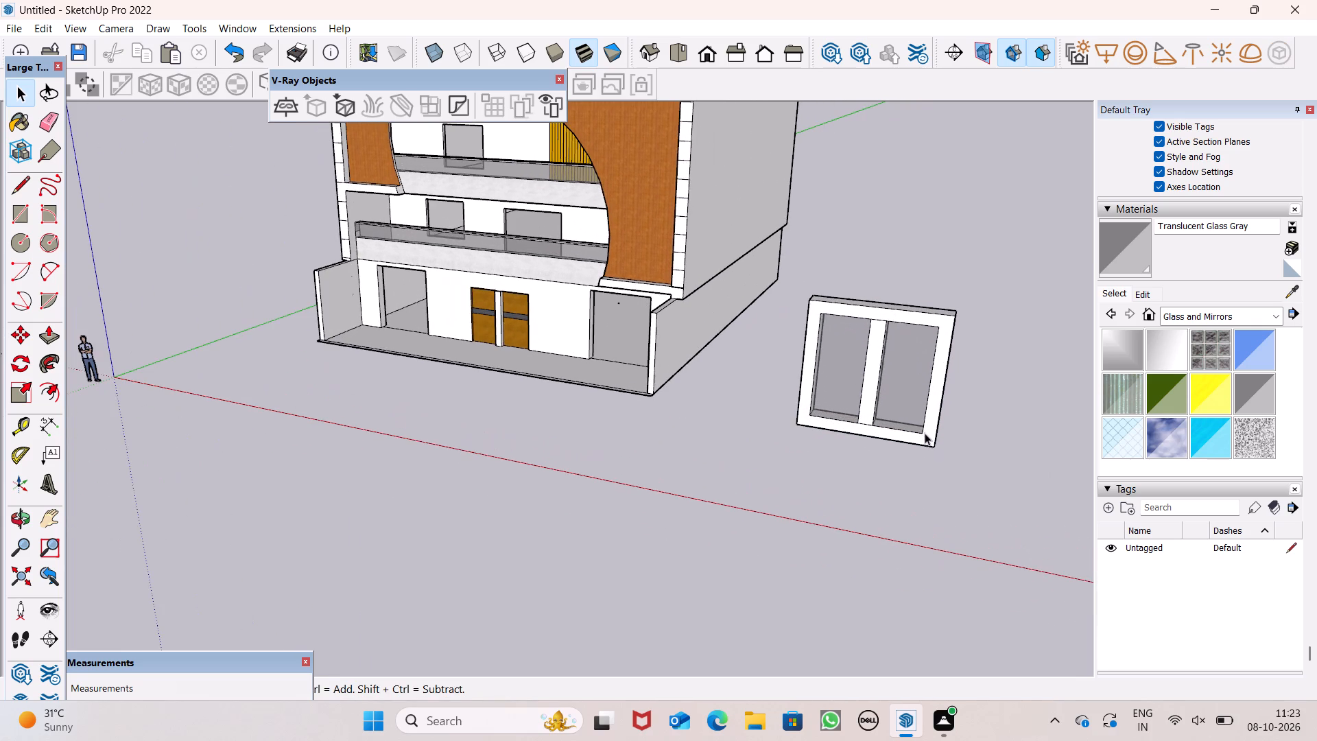
left_click(928, 434)
scroll(938, 434, "down", 4)
key("m")
key("Return")
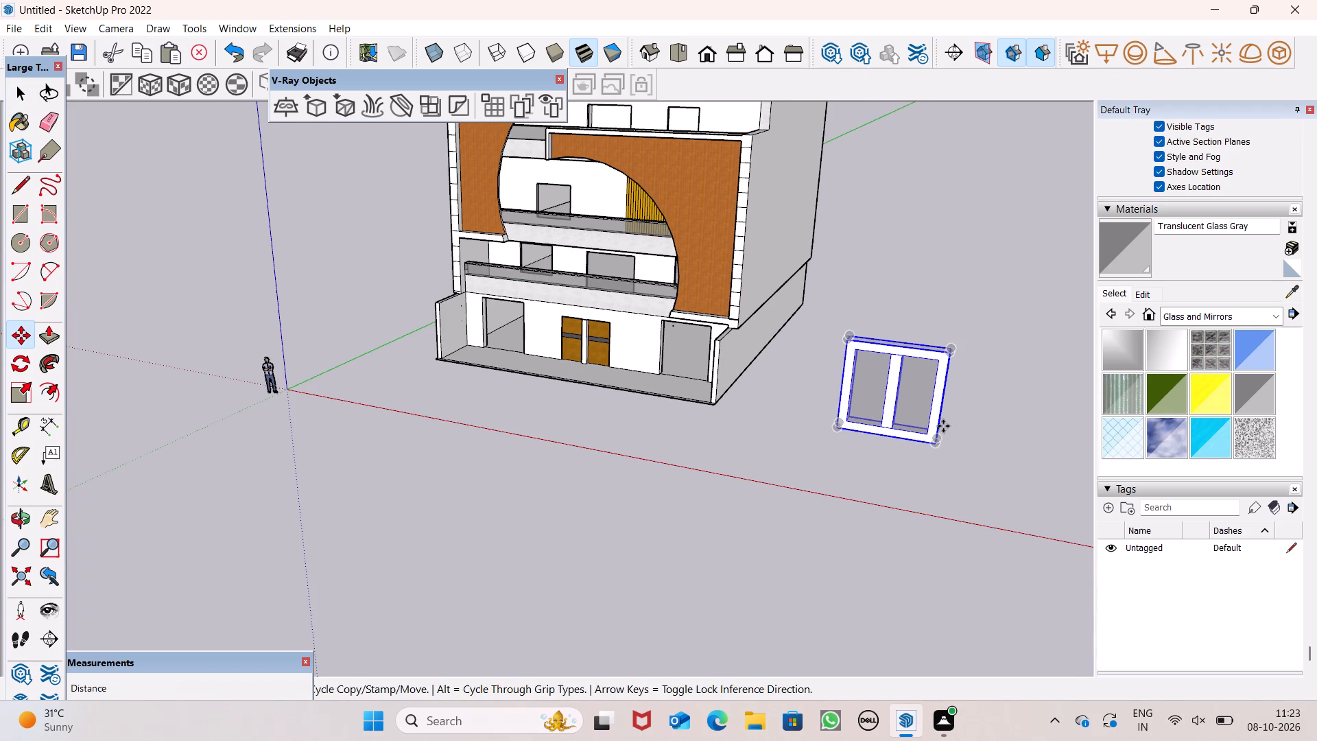
left_click_drag(934, 442, 534, 360)
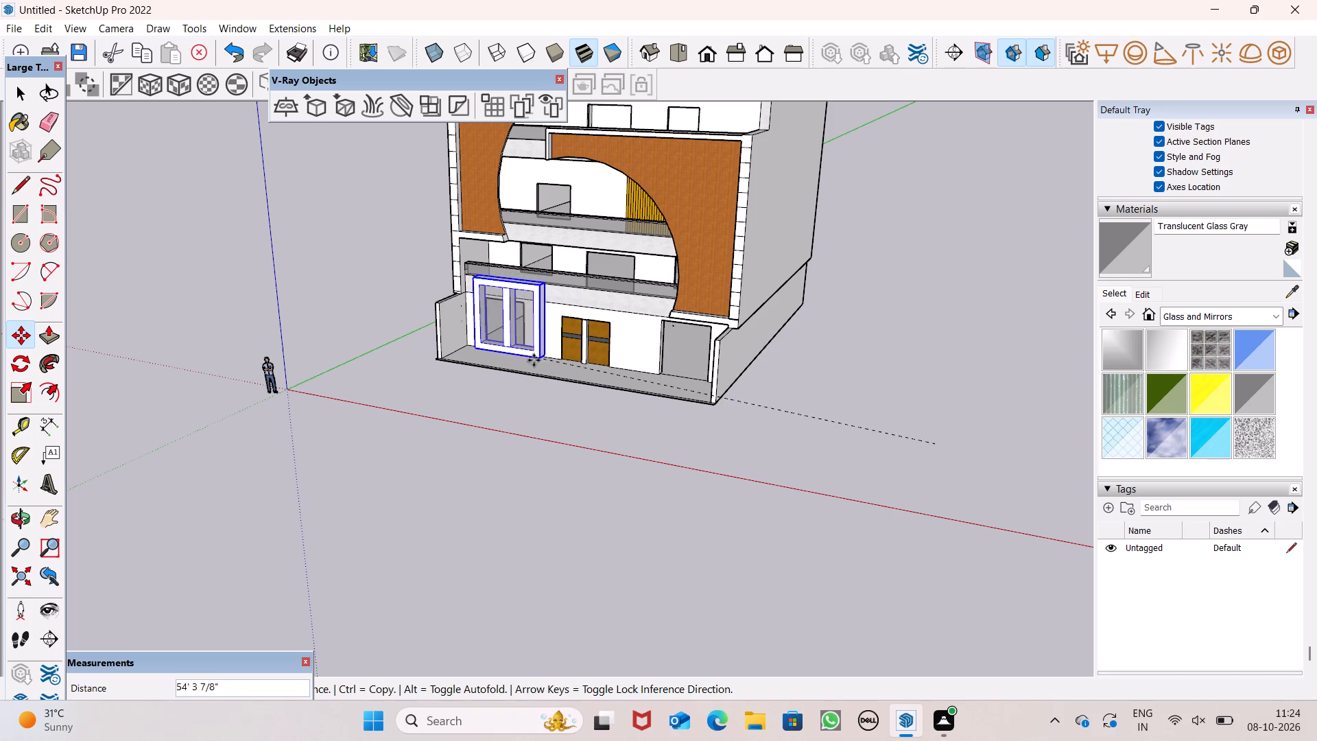
left_click_drag(534, 360, 530, 360)
Move the window group back about 31' 8", bringing its lower corner to the base of the left ground-floor opening.
scroll(545, 340, "up", 4)
scroll(547, 338, "down", 1)
scroll(547, 338, "up", 1)
scroll(547, 337, "down", 1)
scroll(549, 334, "up", 3)
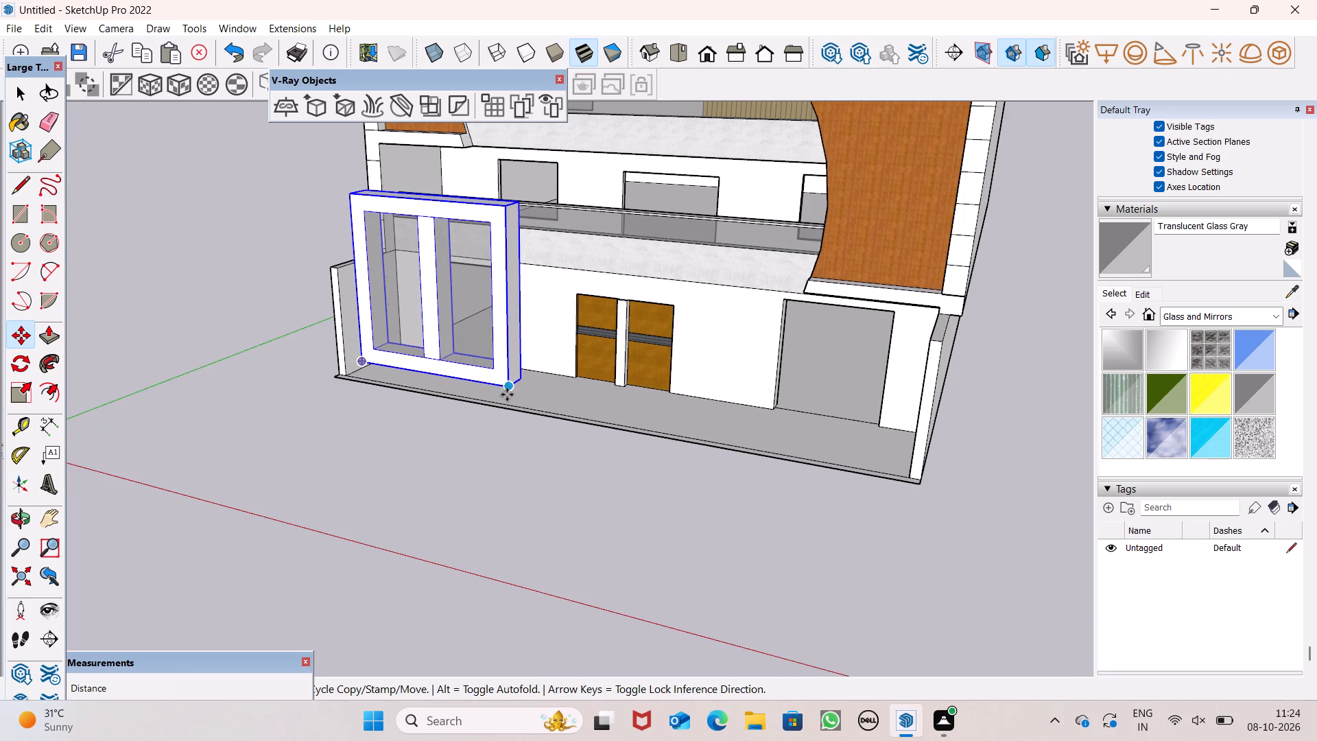
left_click_drag(508, 393, 499, 367)
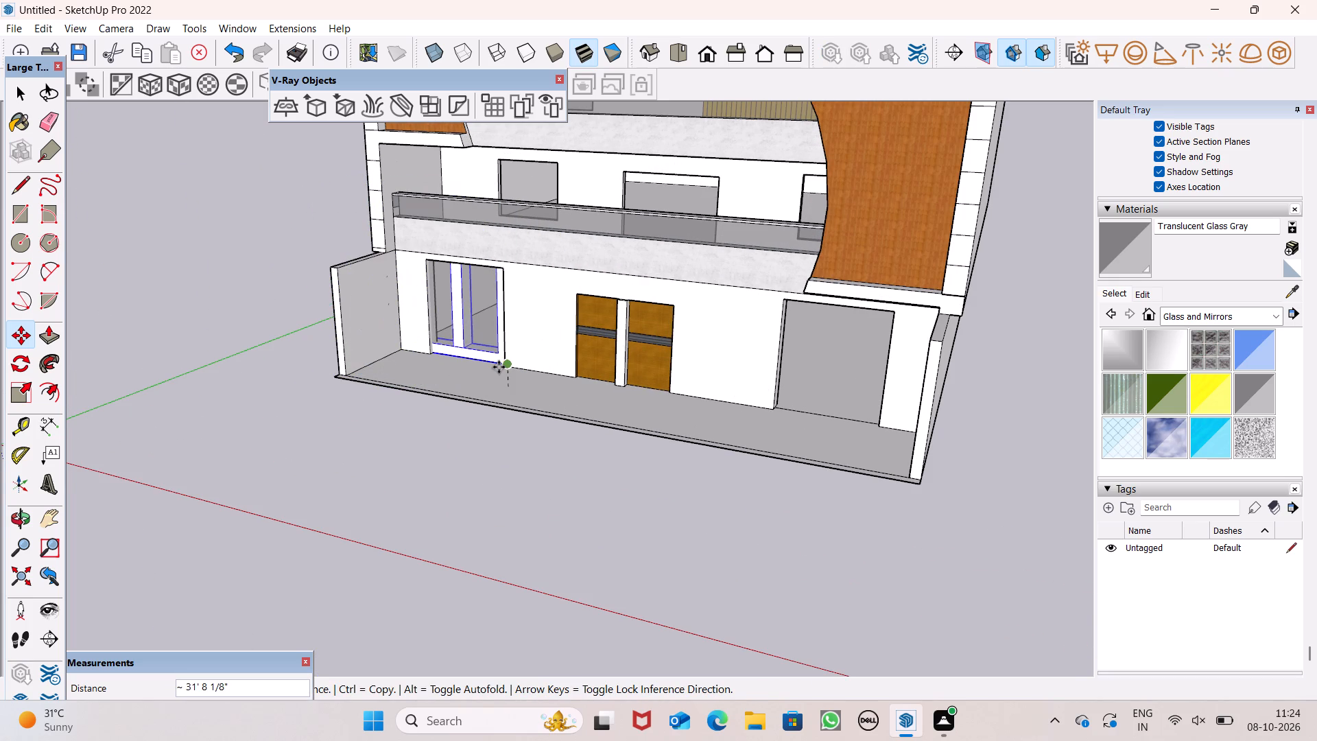
left_click_drag(499, 367, 499, 368)
Move the window group about 18' 6" out of the left ground-floor opening, clear in front of the facade.
scroll(522, 349, "up", 1)
middle_click_drag(532, 357, 760, 301)
scroll(639, 289, "up", 1)
scroll(637, 288, "down", 1)
scroll(637, 288, "up", 4)
left_click(25, 397)
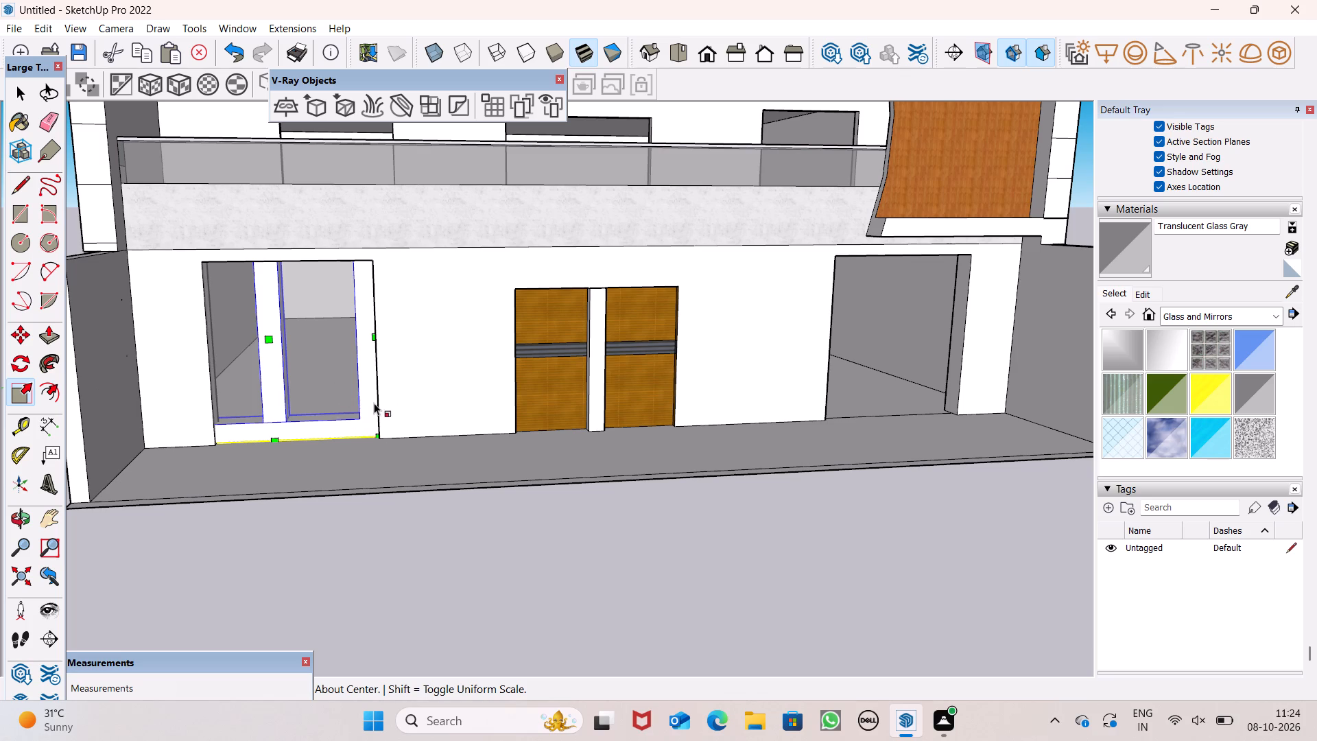
key("space")
key("m")
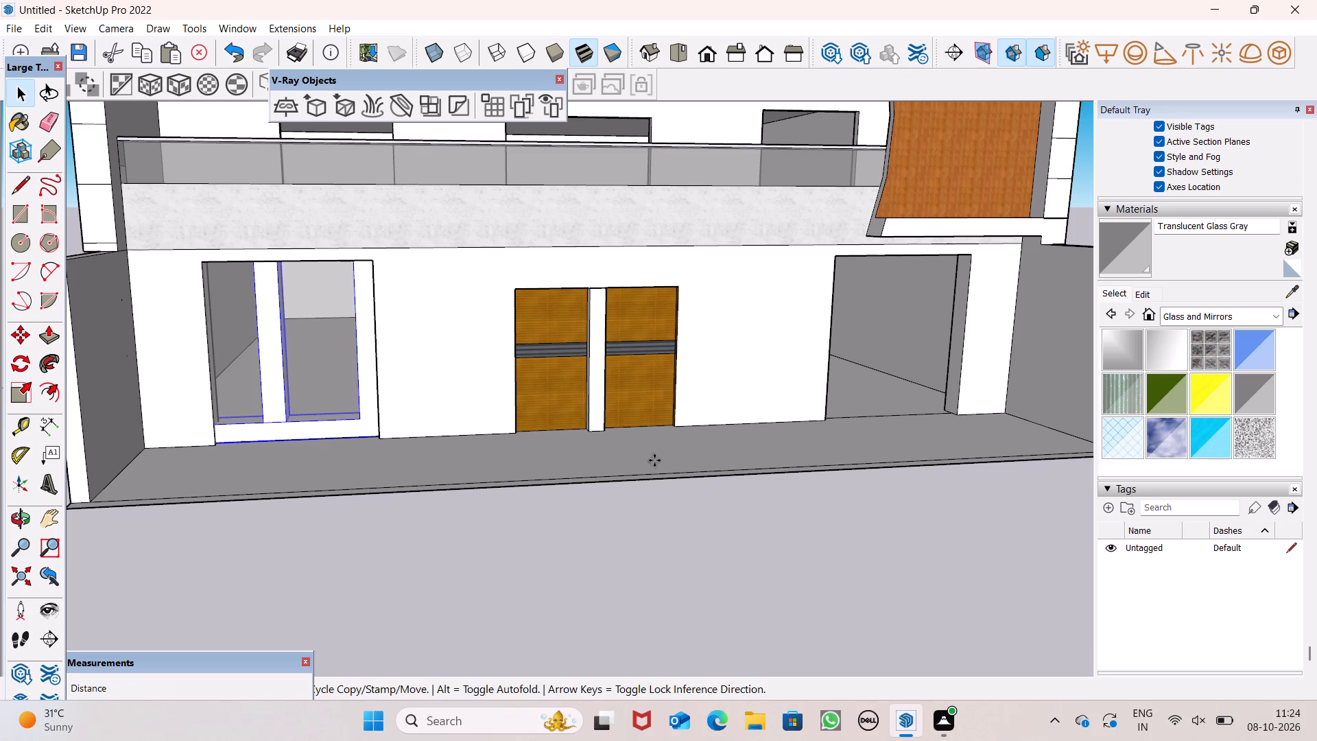
key("Return")
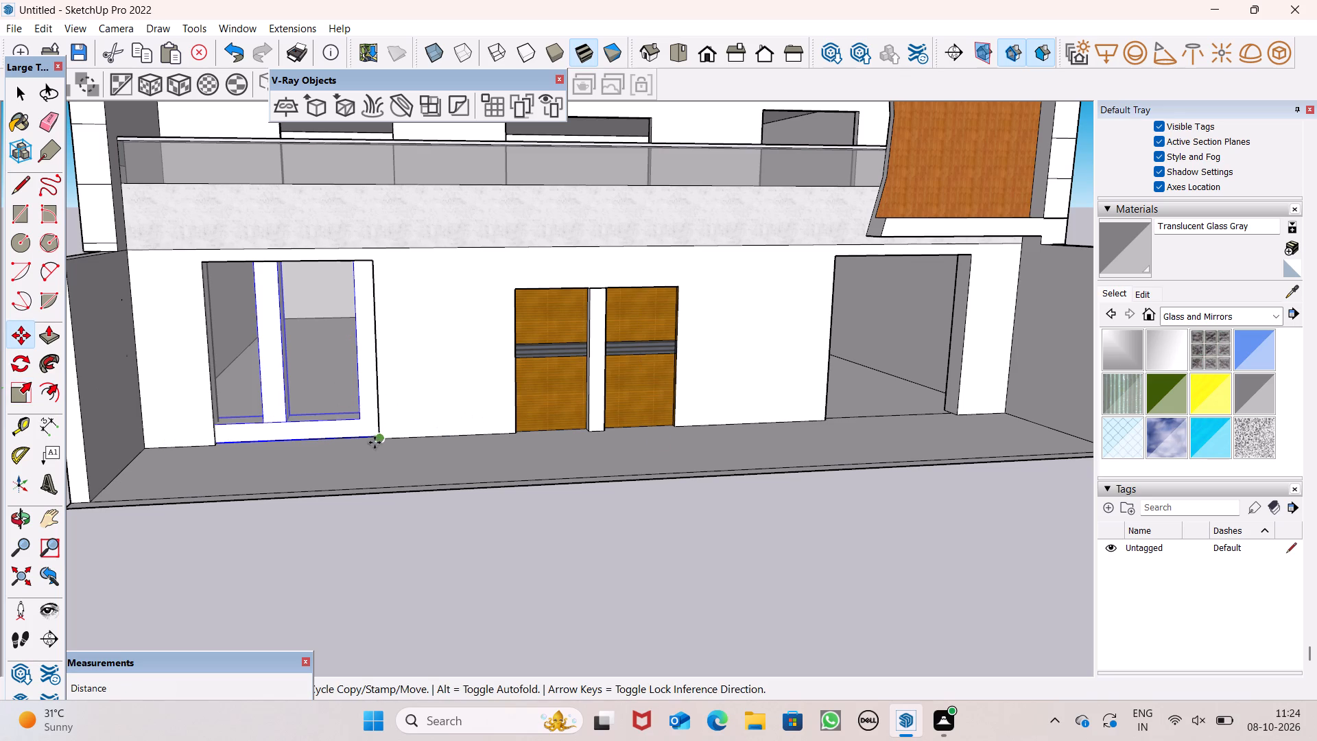
left_click_drag(375, 440, 489, 563)
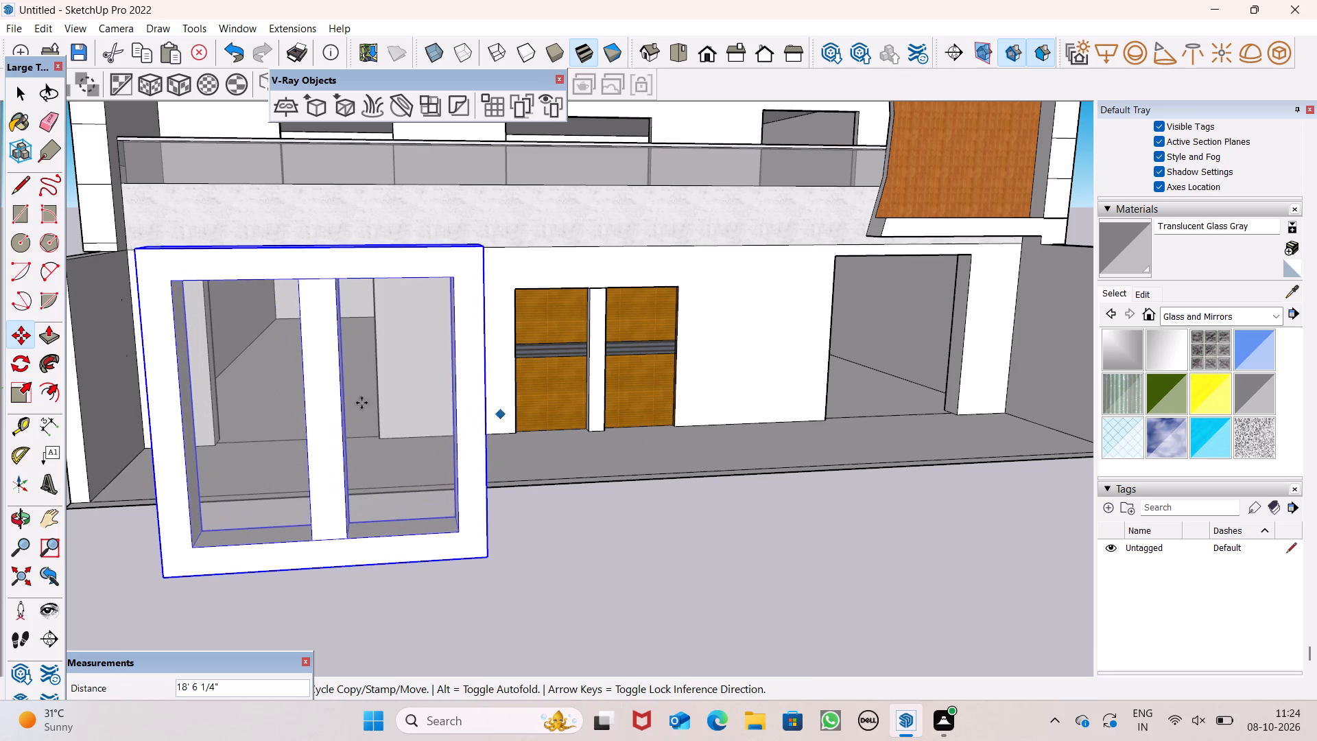
Scale the window group down uniformly from its upper corner to slightly under half its size.
left_click(22, 395)
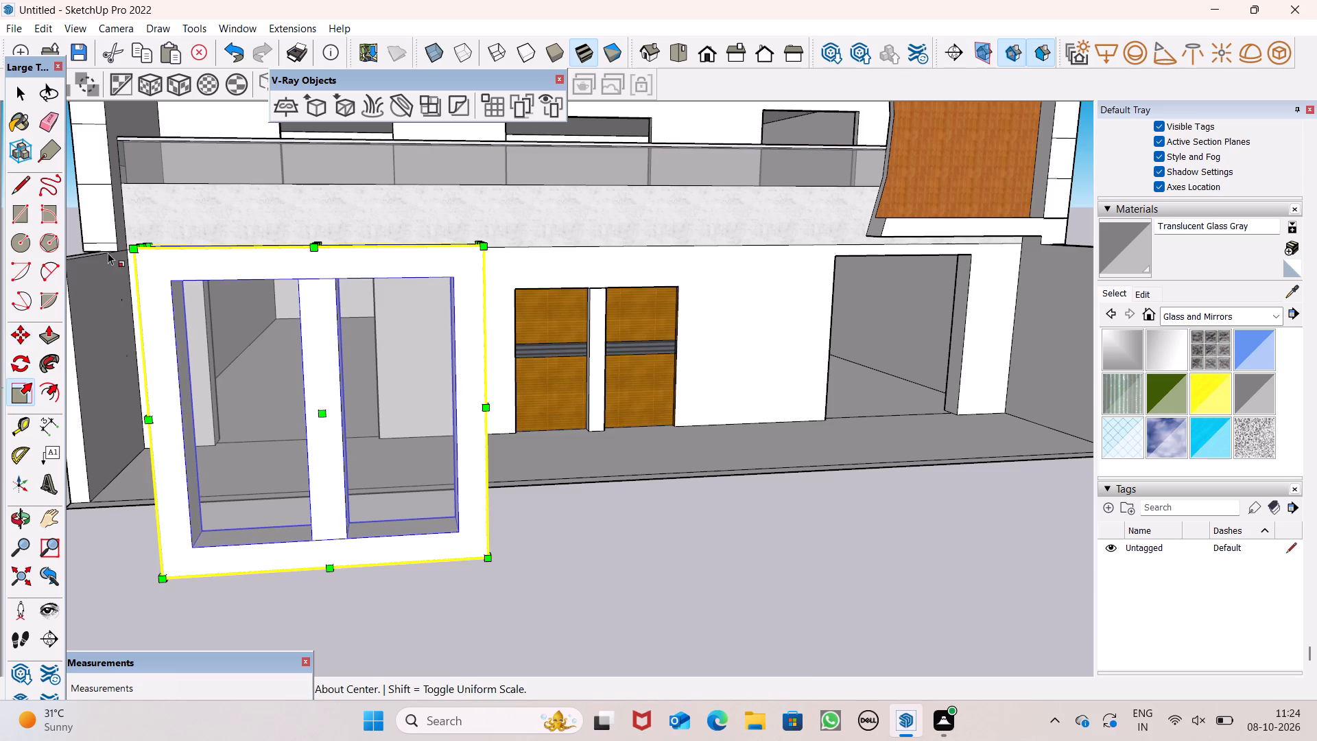
left_click_drag(132, 250, 323, 449)
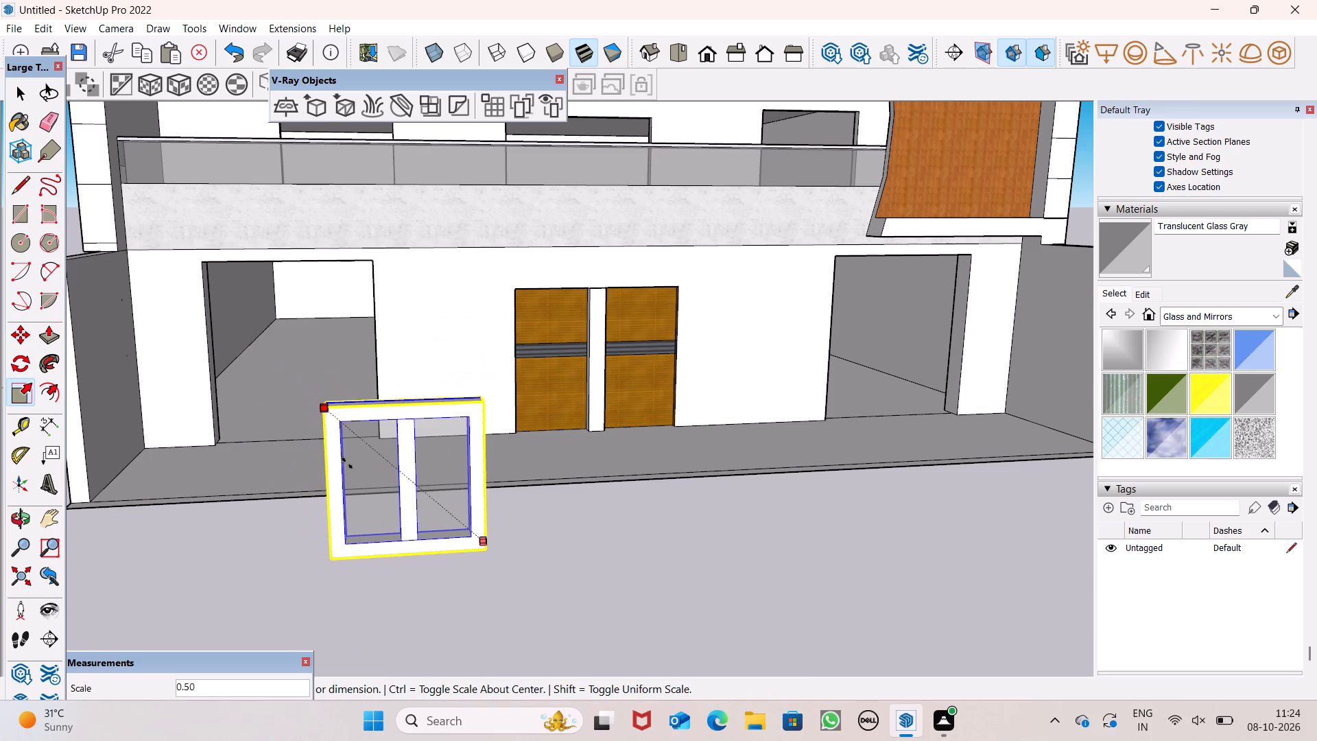
left_click(536, 554)
Move the window group about 17' 2" by its lower corner to the base of the left ground-floor opening.
key("space")
key("m")
key("Return")
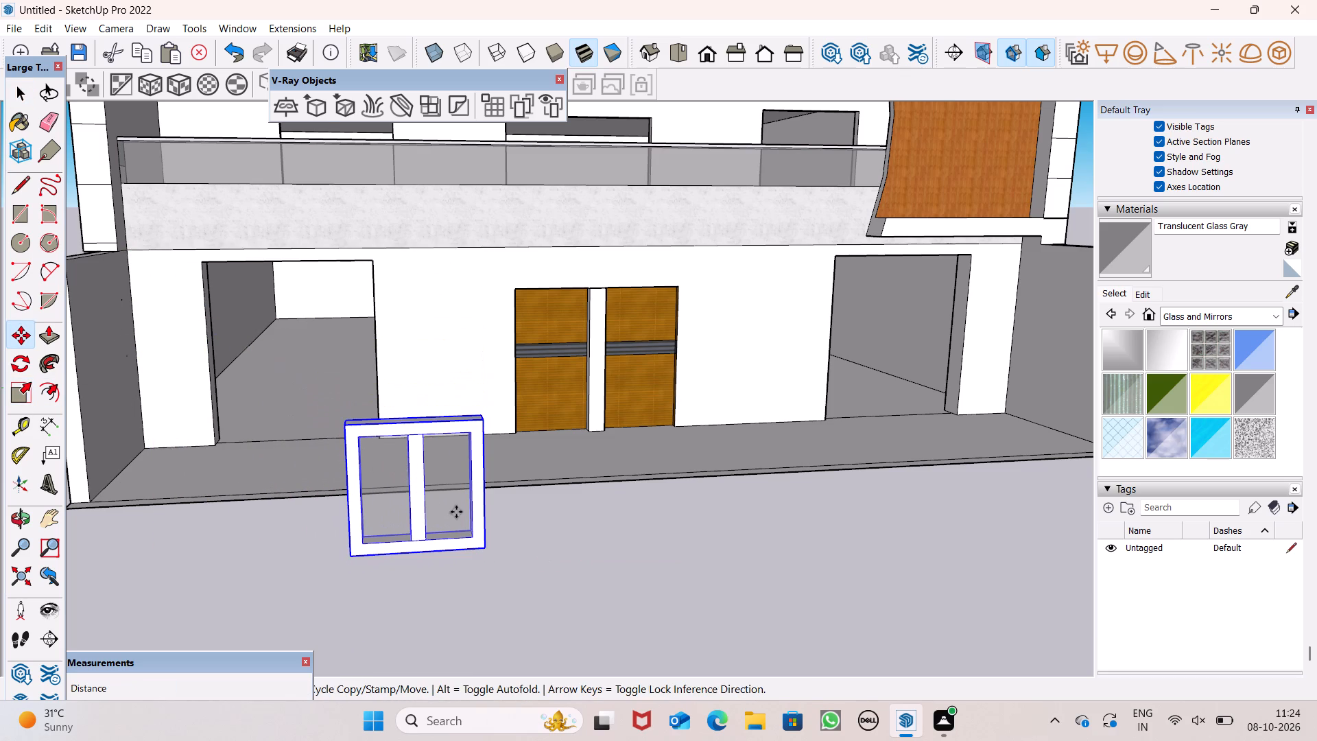
left_click_drag(486, 549, 378, 432)
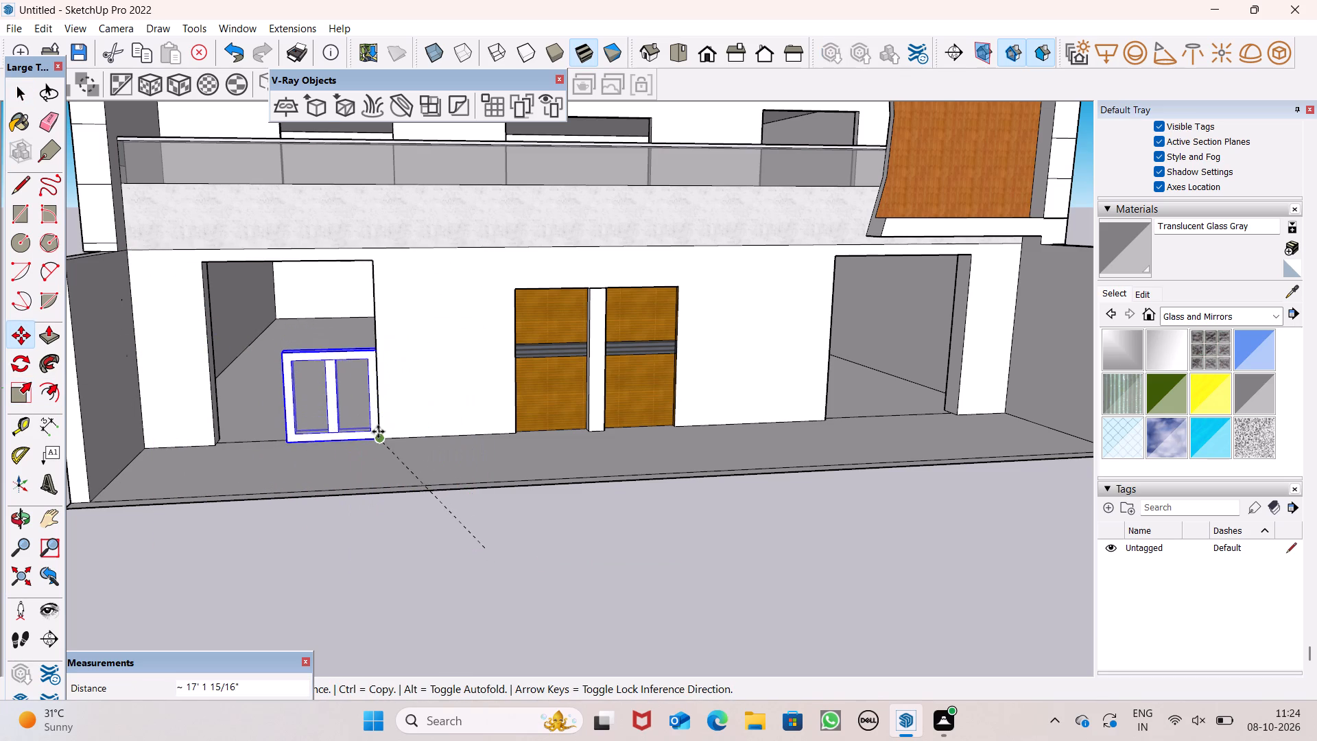
left_click_drag(378, 432, 378, 434)
Move the window group by its lower front corner toward the wall's front corner at the base of the left ground-floor opening.
scroll(390, 439, "up", 13)
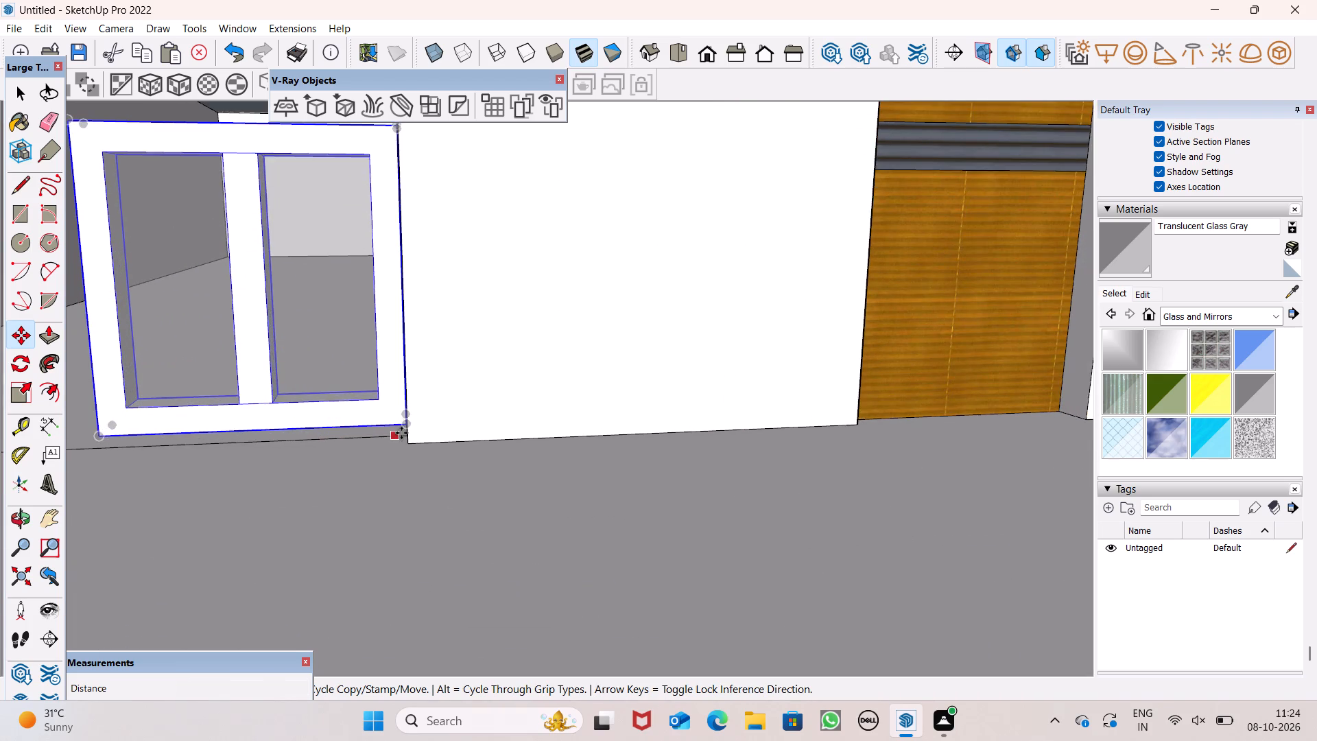
scroll(403, 436, "up", 1)
scroll(405, 439, "down", 2)
middle_click_drag(439, 460, 497, 526)
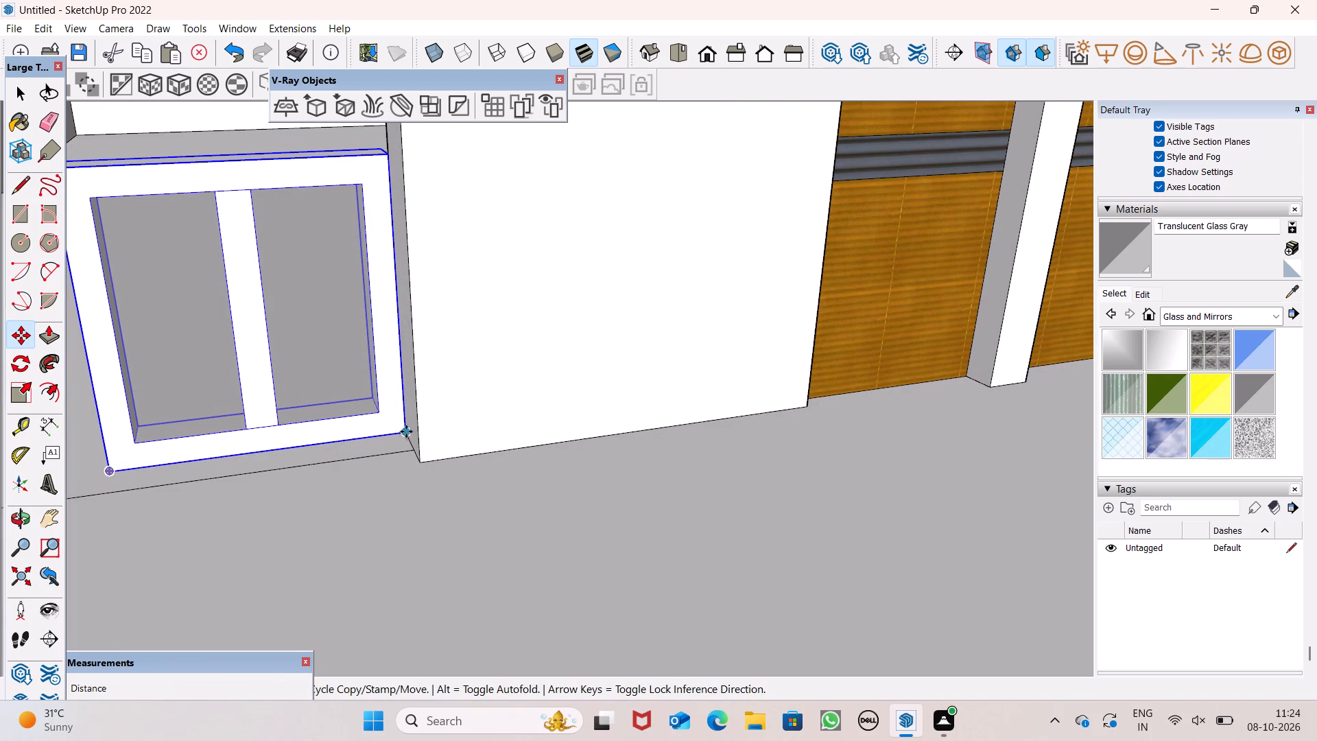
left_click_drag(406, 432, 430, 471)
Nudge the window group by its lower front corner until it sits flush with the facade at the left opening's base corner.
scroll(523, 391, "down", 7)
middle_click_drag(505, 486, 187, 435)
scroll(490, 434, "up", 1)
middle_click_drag(543, 470, 630, 607)
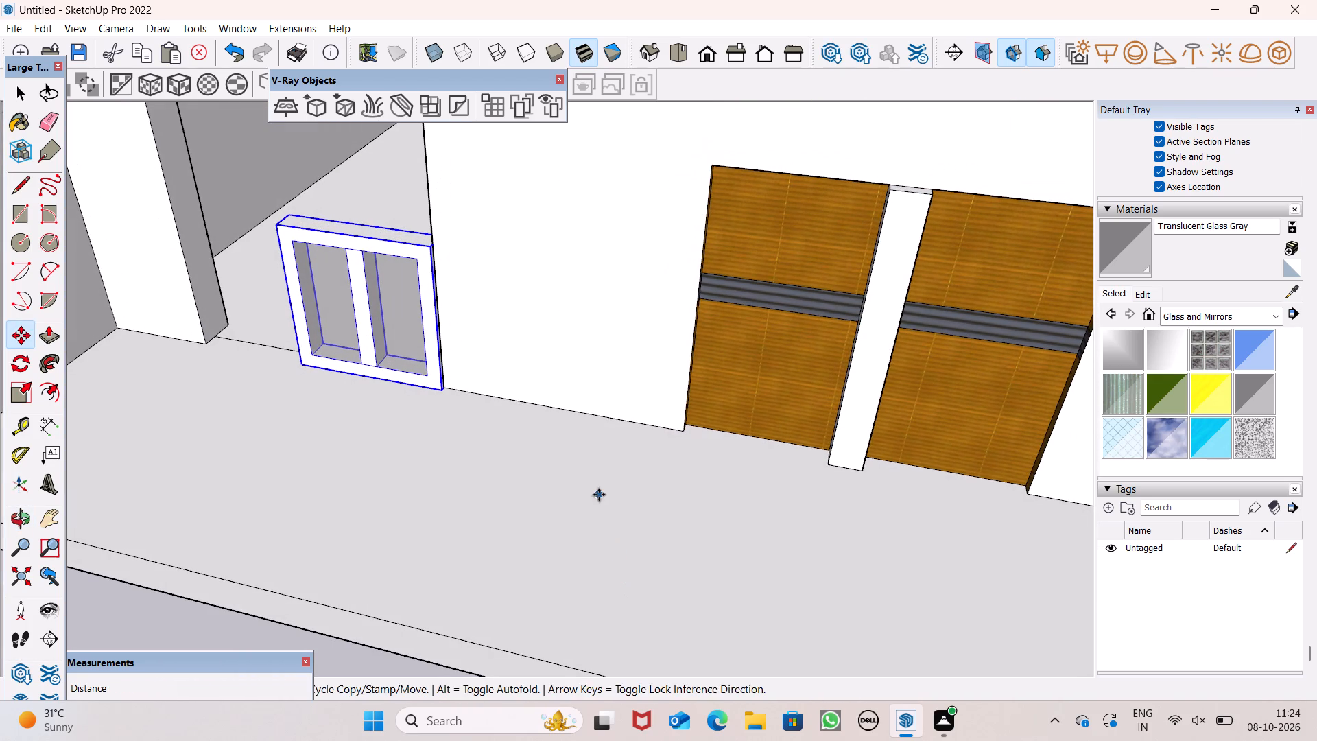
key("m")
key("Return")
scroll(440, 381, "up", 8)
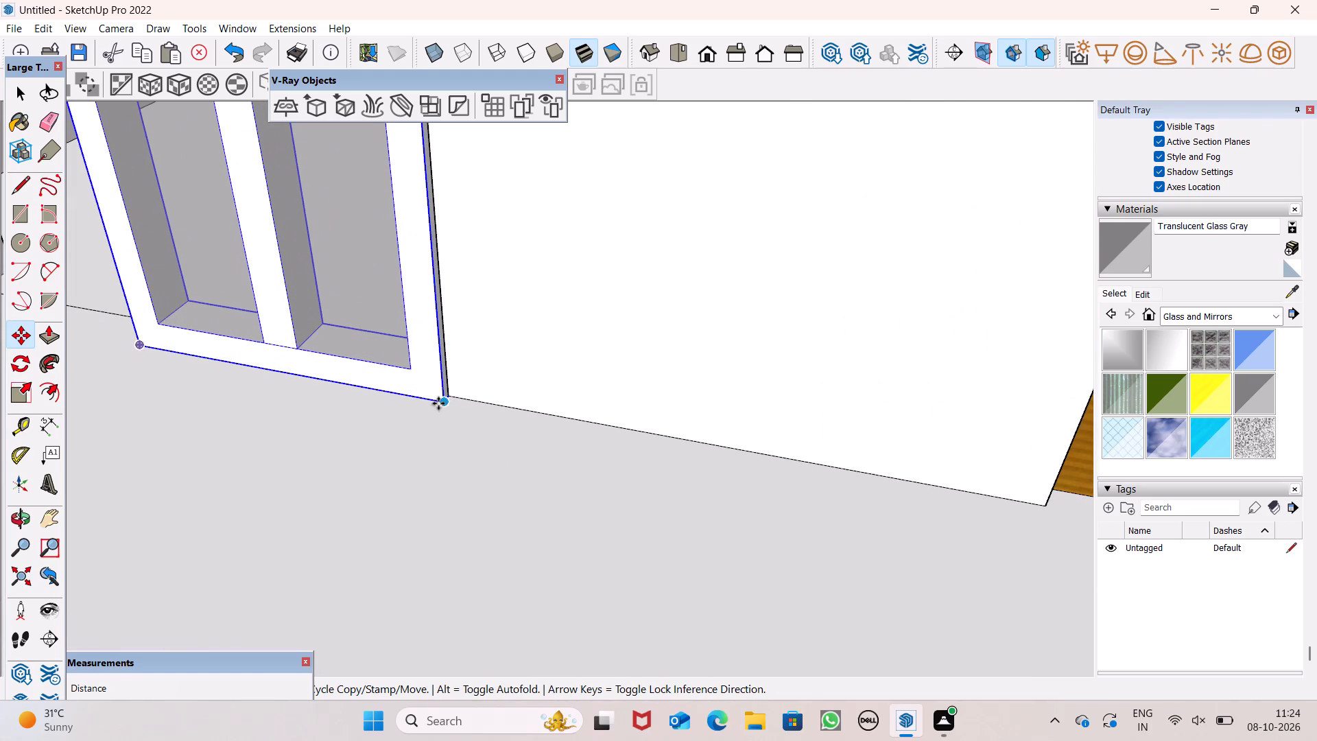
left_click_drag(442, 404, 456, 401)
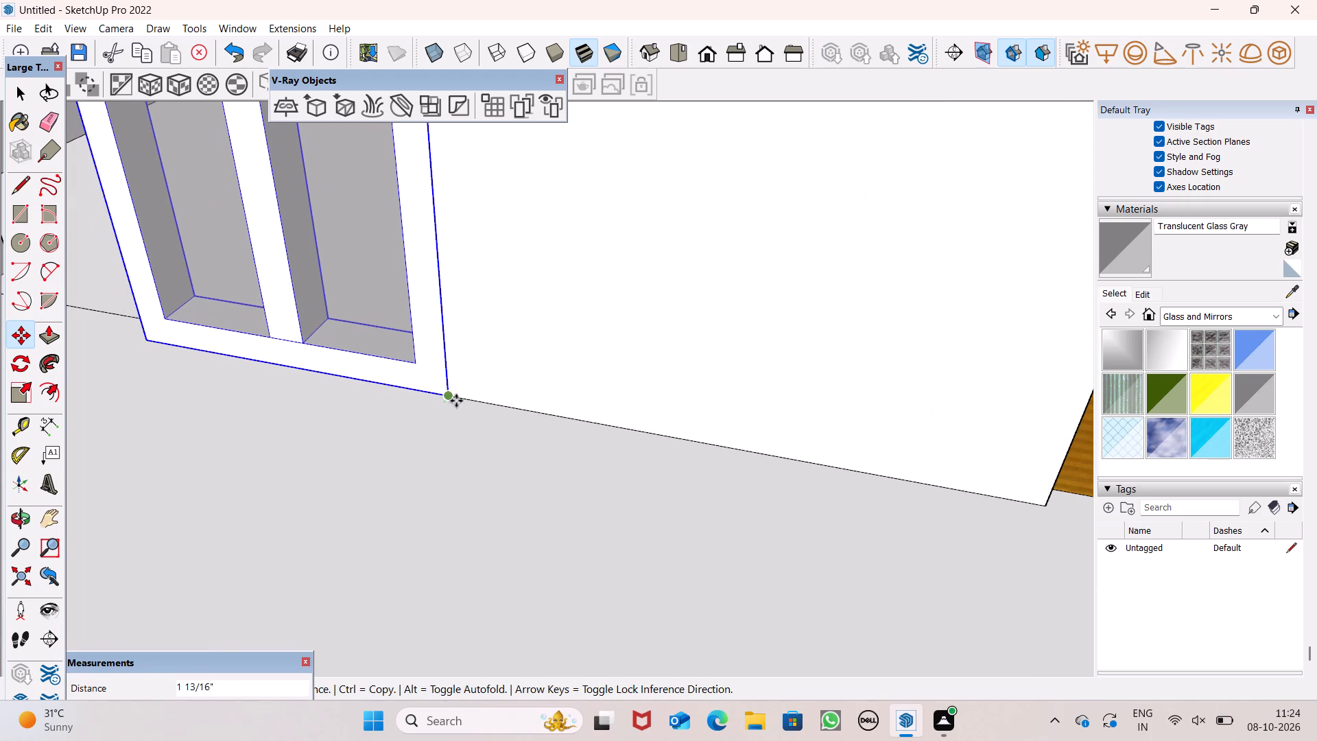
left_click_drag(456, 401, 458, 405)
scroll(493, 417, "up", 3)
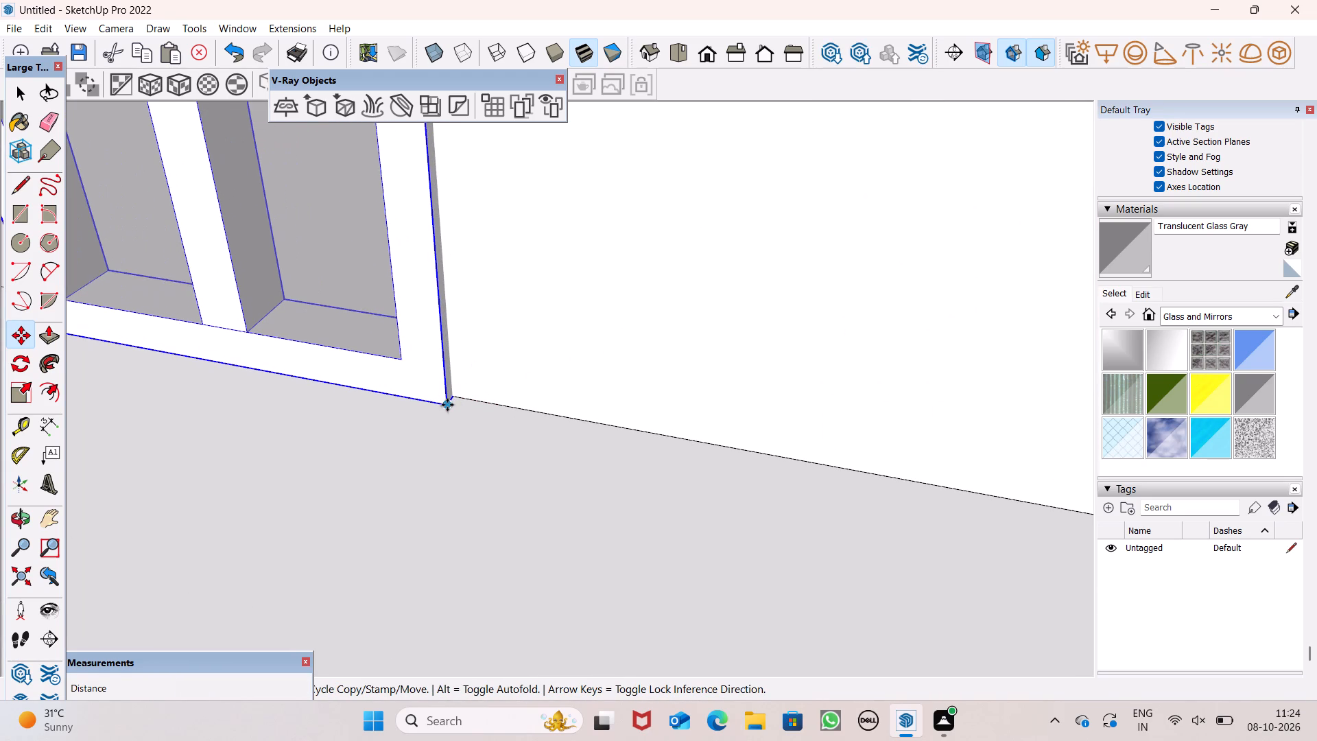
left_click_drag(444, 407, 432, 388)
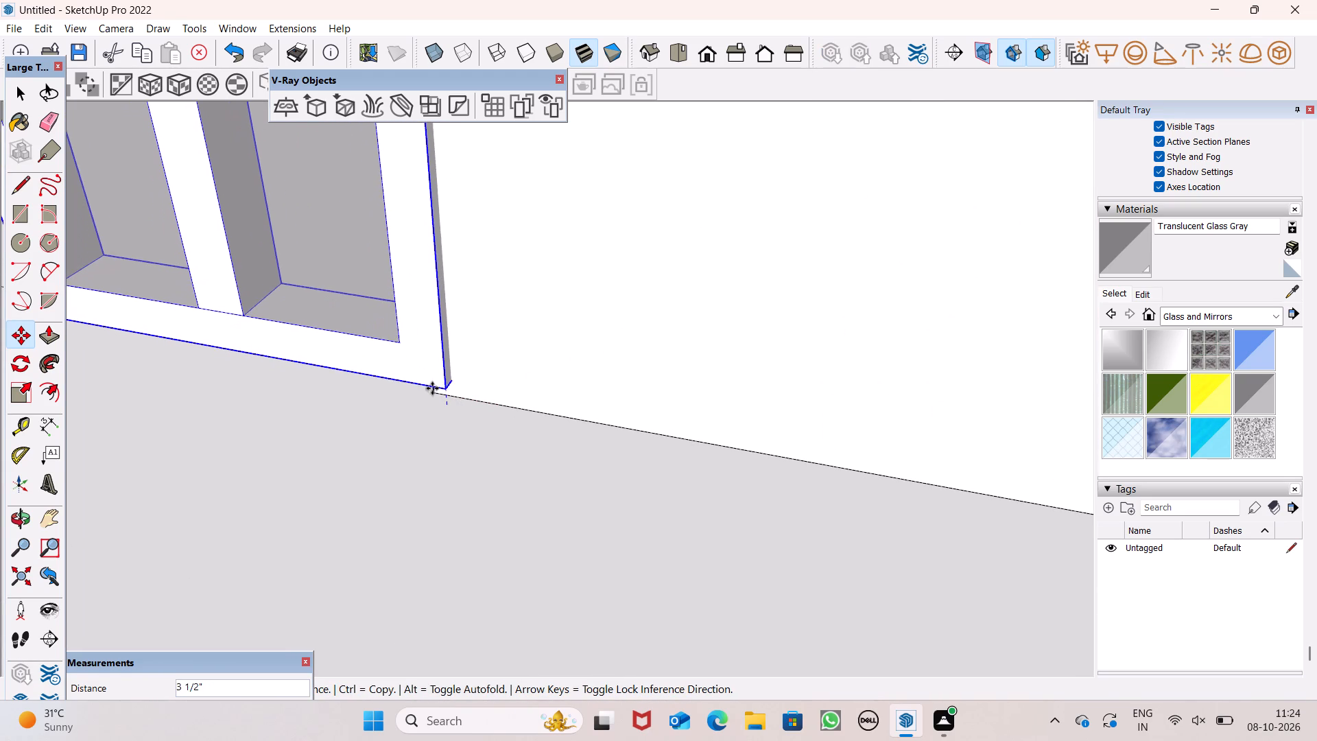
left_click_drag(432, 388, 437, 389)
Erase the two short stray edges on the outer face of the left boundary wall.
scroll(554, 359, "down", 9)
scroll(664, 366, "down", 2)
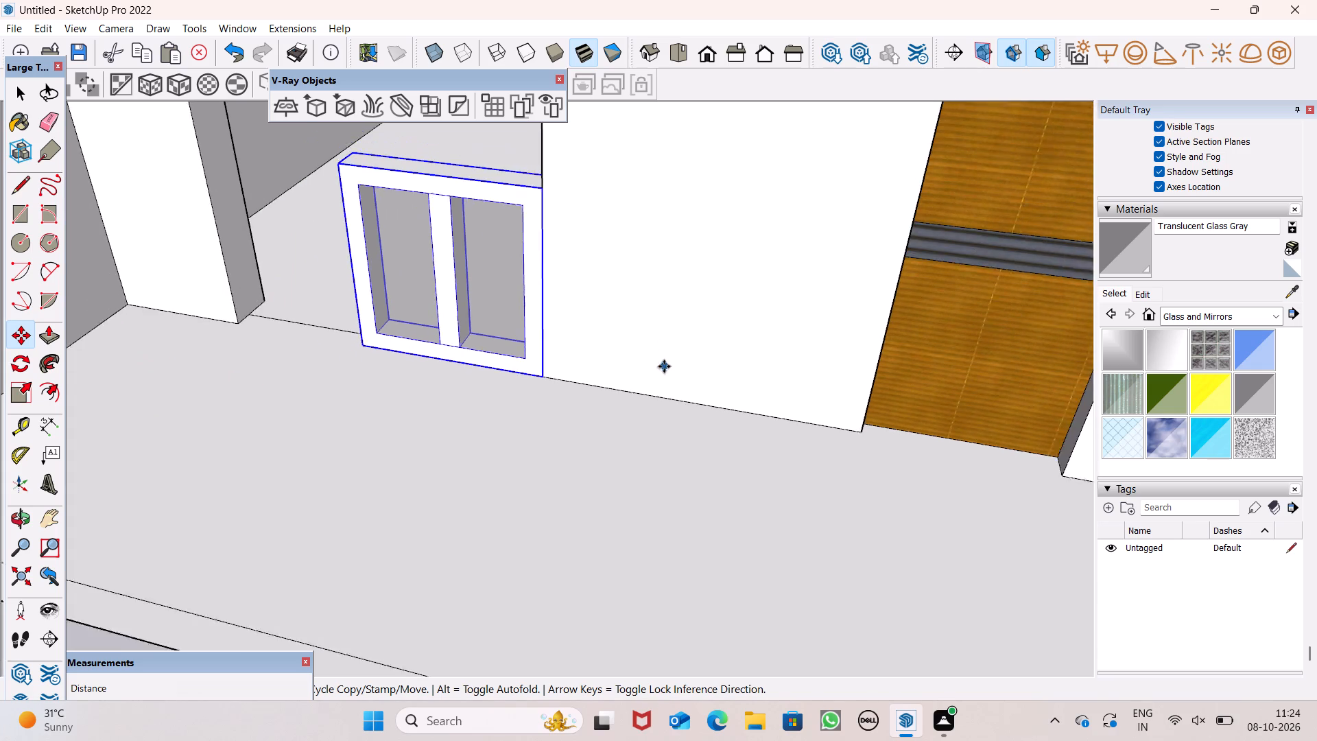
scroll(732, 360, "down", 9)
scroll(772, 232, "down", 1)
middle_click_drag(772, 240, 803, 165)
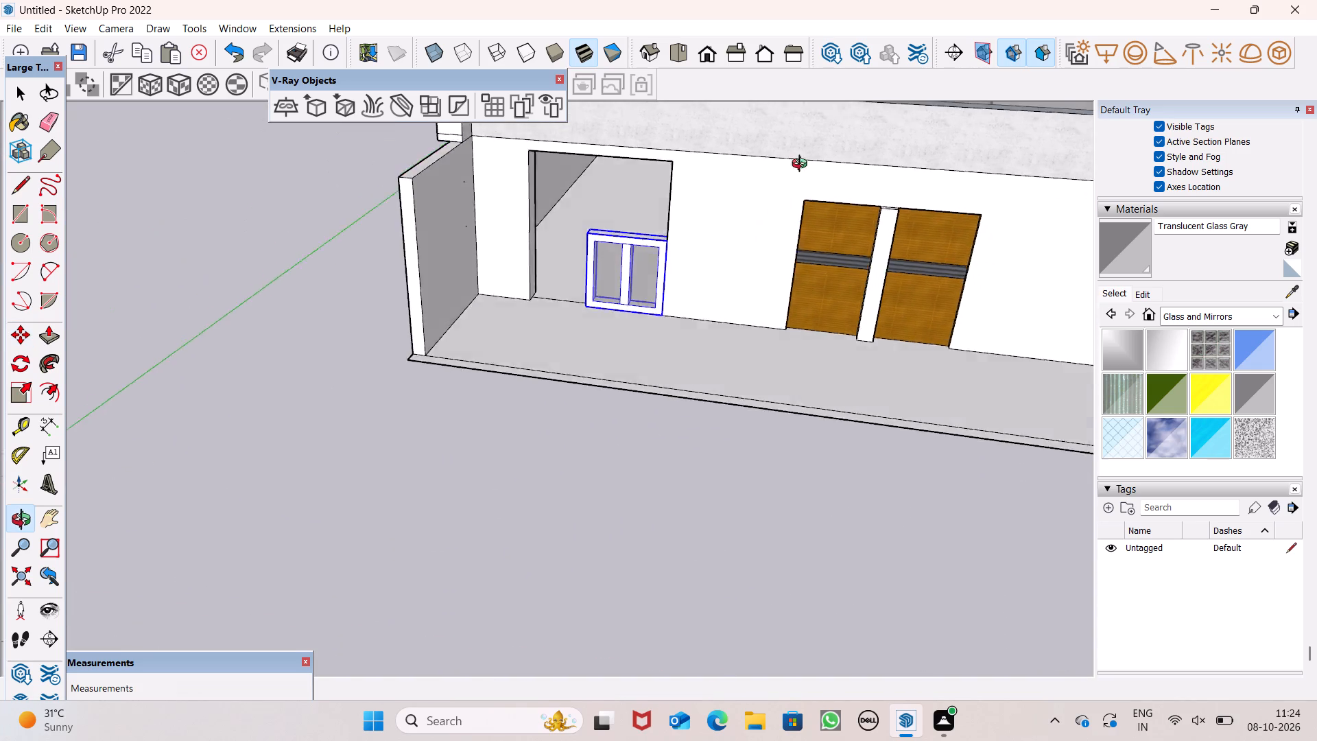
middle_click_drag(803, 165, 850, 74)
scroll(731, 130, "up", 6)
scroll(708, 170, "down", 5)
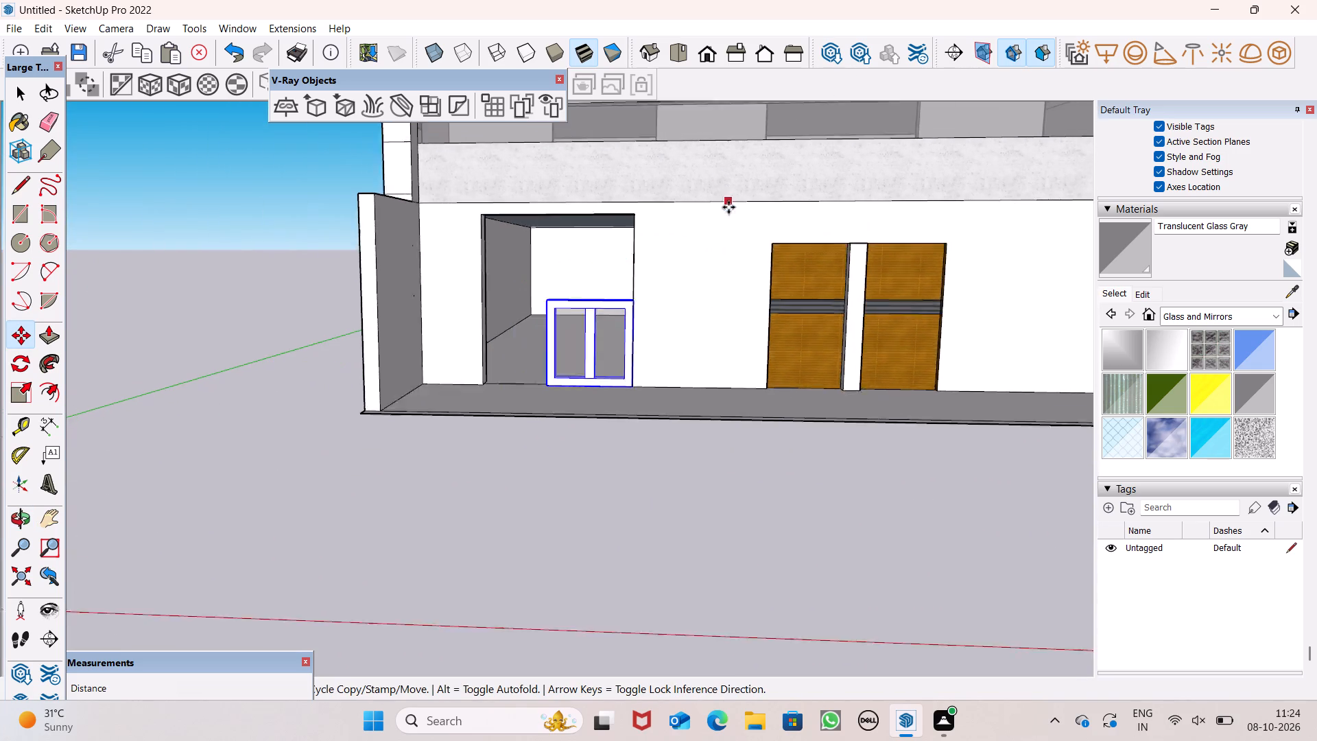
scroll(728, 207, "down", 1)
middle_click_drag(735, 268, 862, 384)
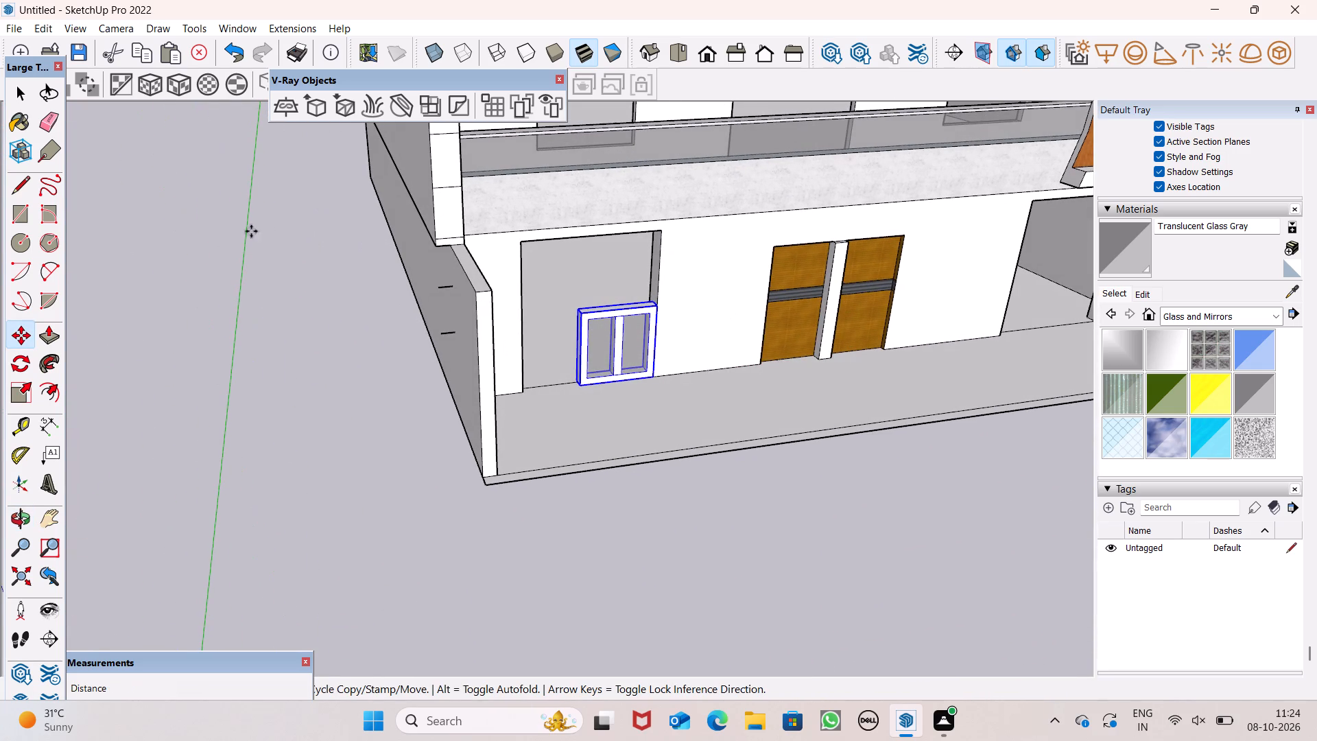
left_click(51, 126)
scroll(447, 309, "up", 3)
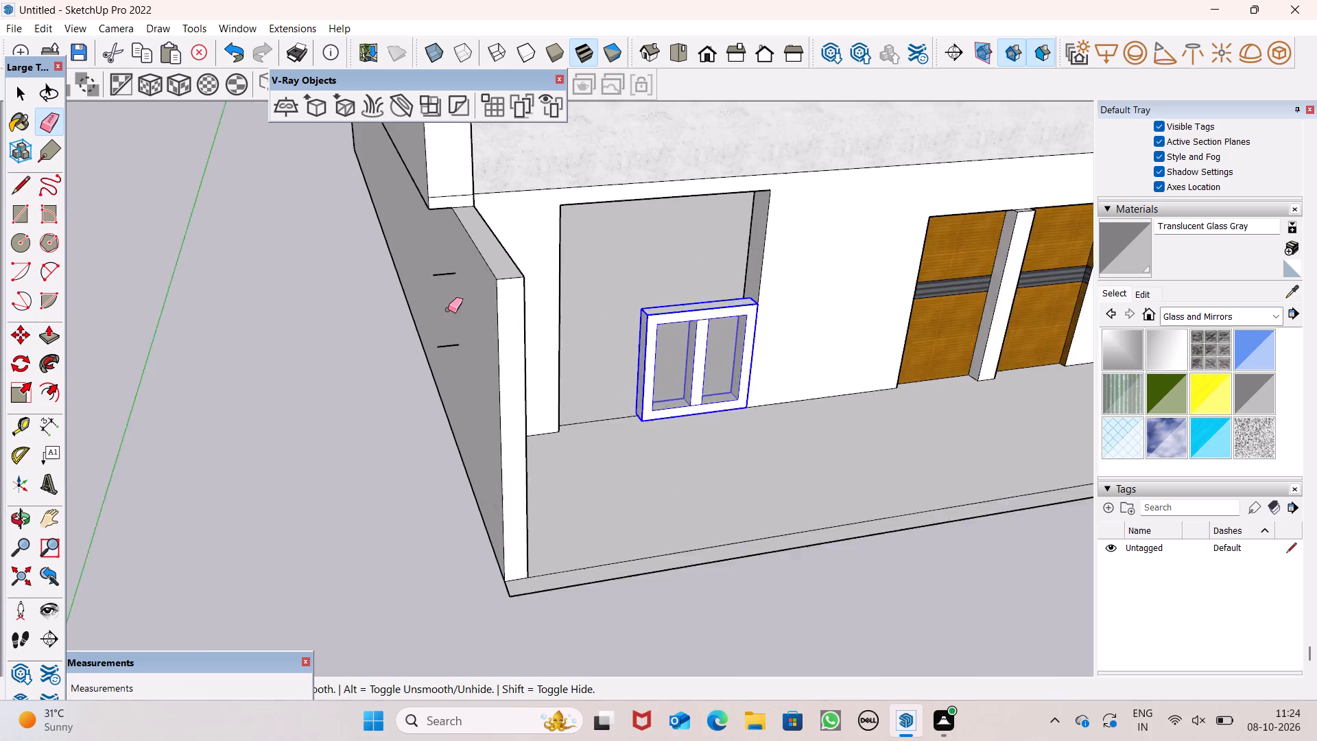
scroll(448, 309, "up", 2)
left_click(448, 268)
left_click_drag(446, 341, 447, 352)
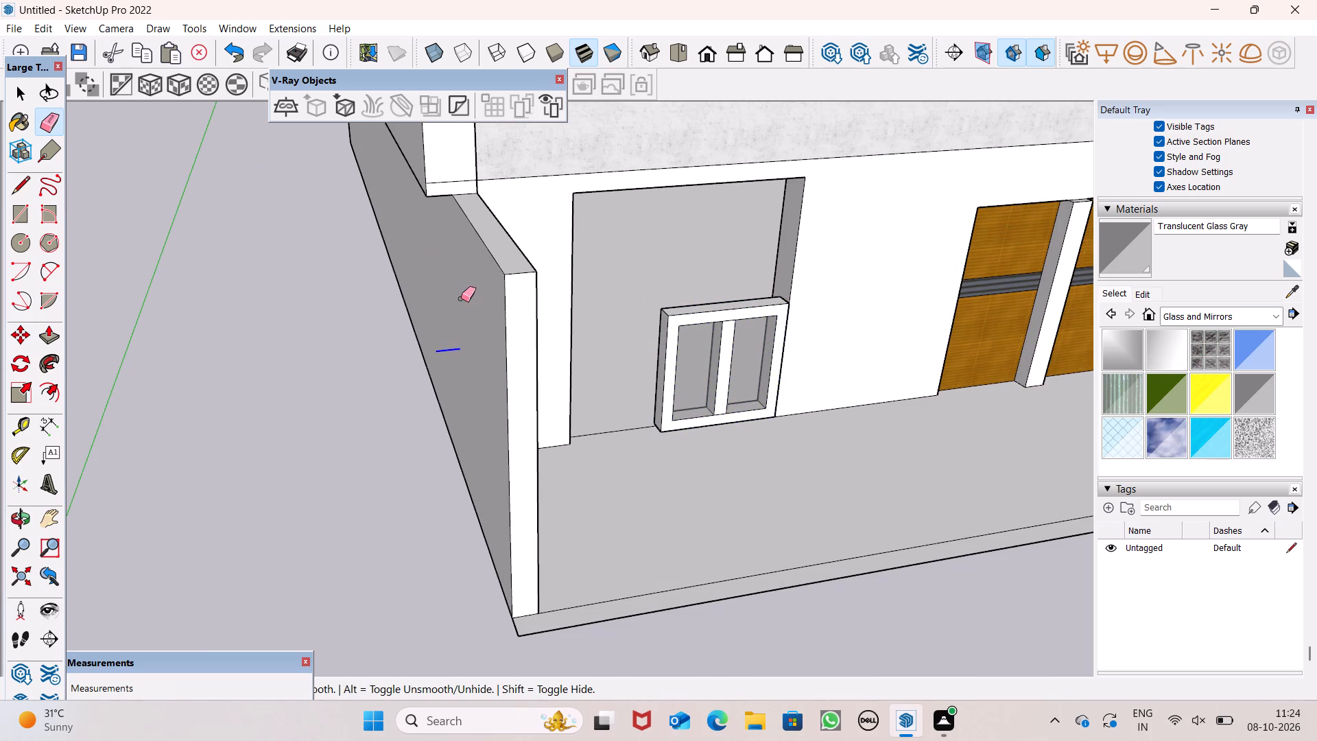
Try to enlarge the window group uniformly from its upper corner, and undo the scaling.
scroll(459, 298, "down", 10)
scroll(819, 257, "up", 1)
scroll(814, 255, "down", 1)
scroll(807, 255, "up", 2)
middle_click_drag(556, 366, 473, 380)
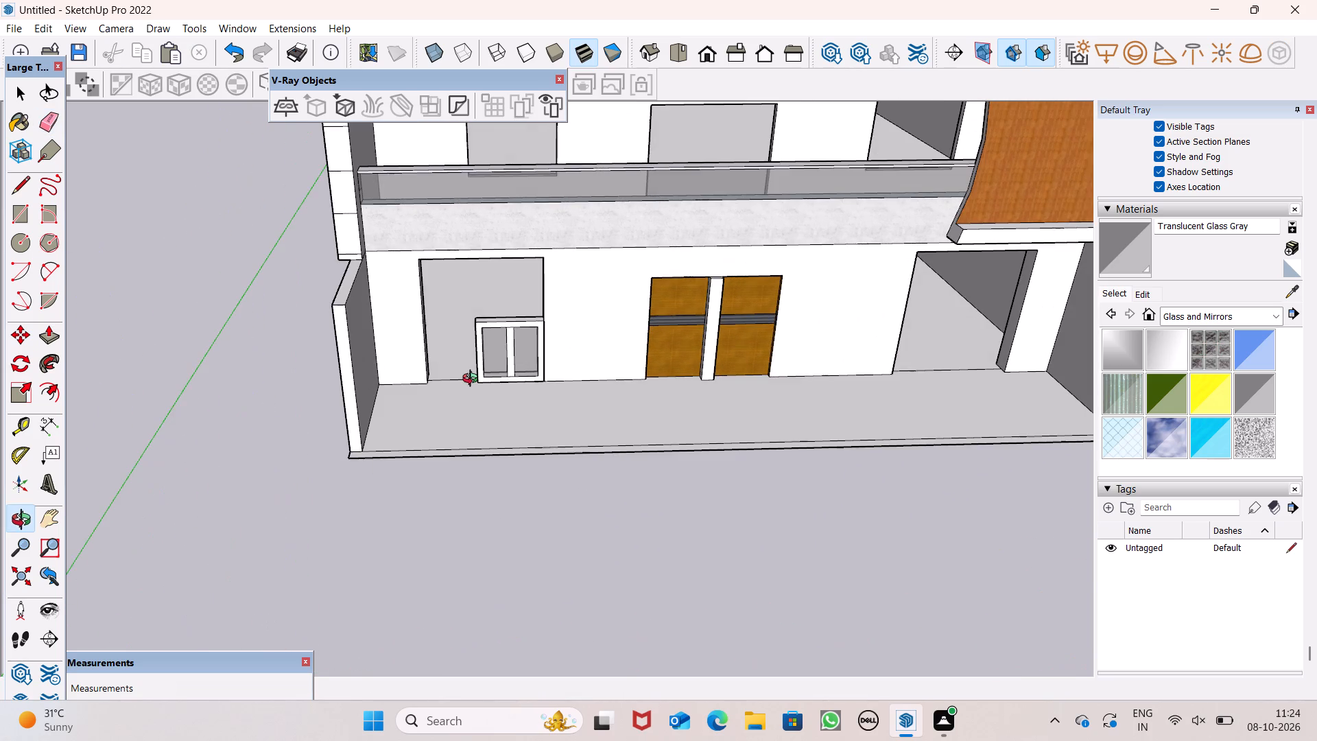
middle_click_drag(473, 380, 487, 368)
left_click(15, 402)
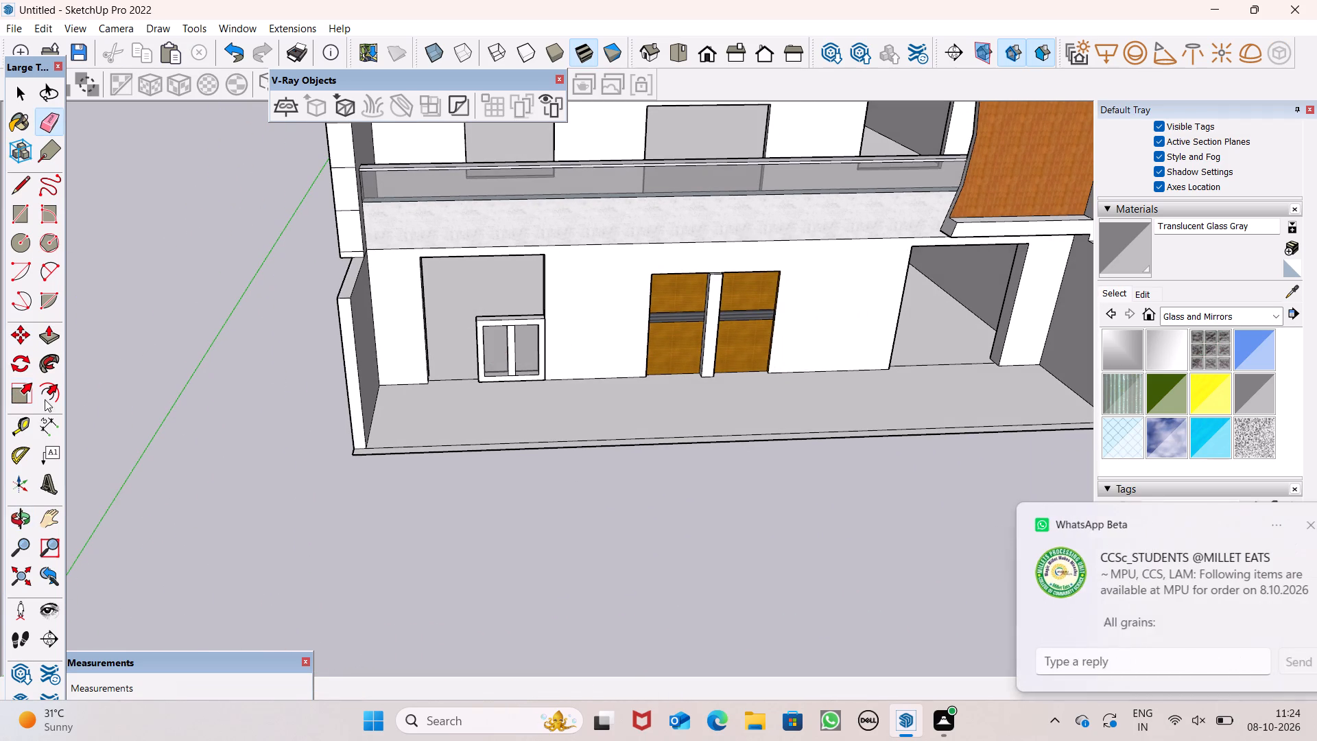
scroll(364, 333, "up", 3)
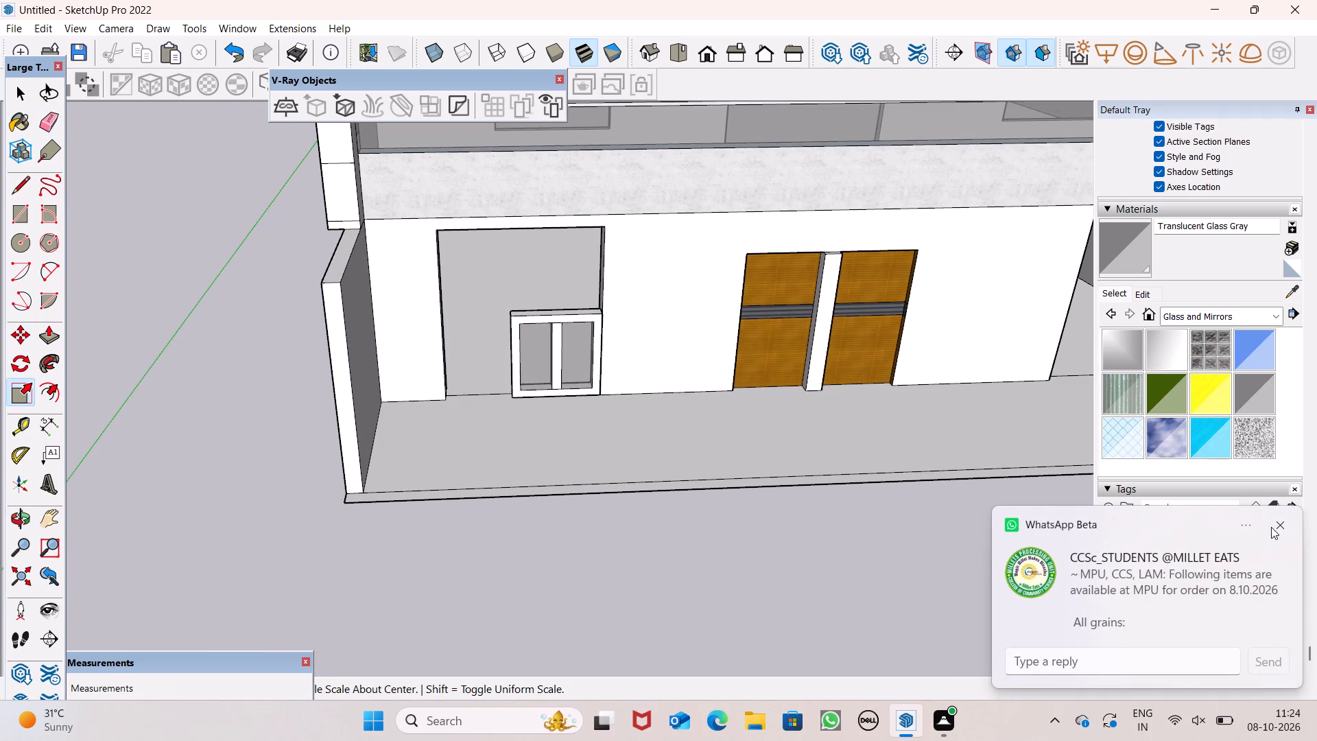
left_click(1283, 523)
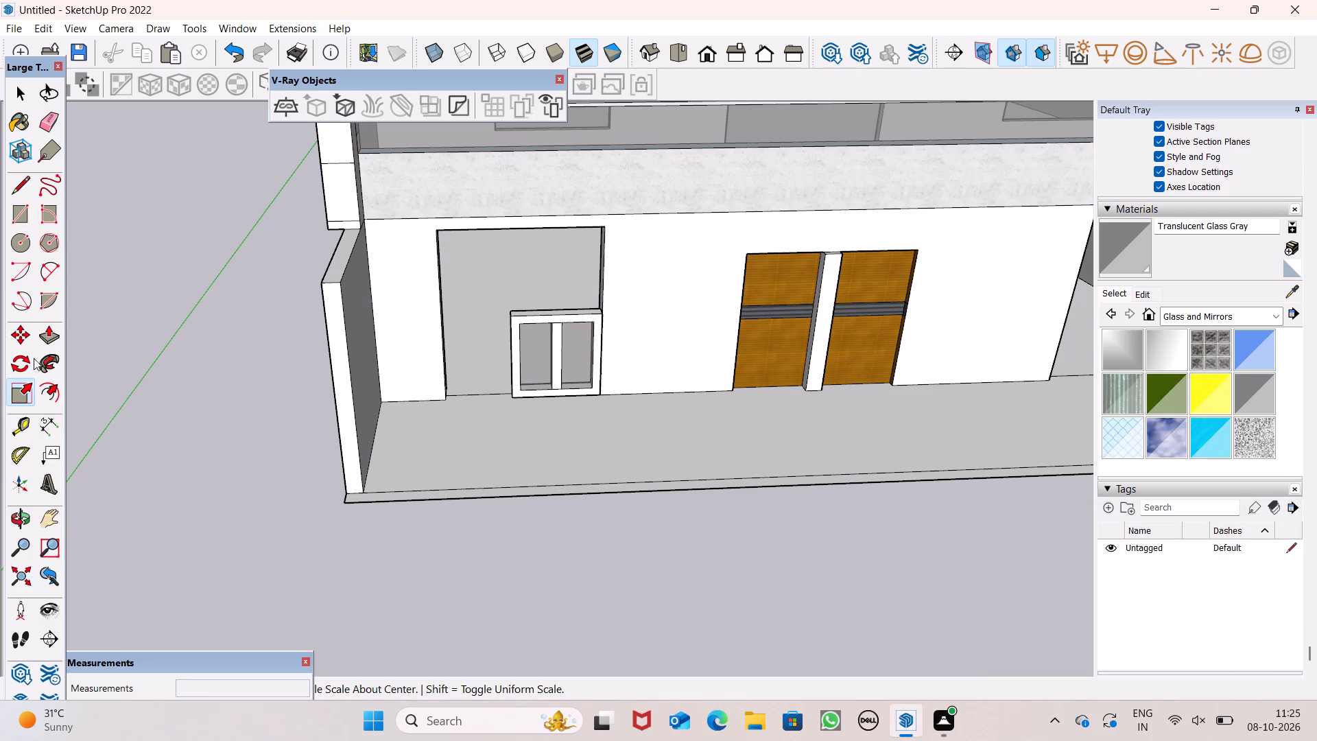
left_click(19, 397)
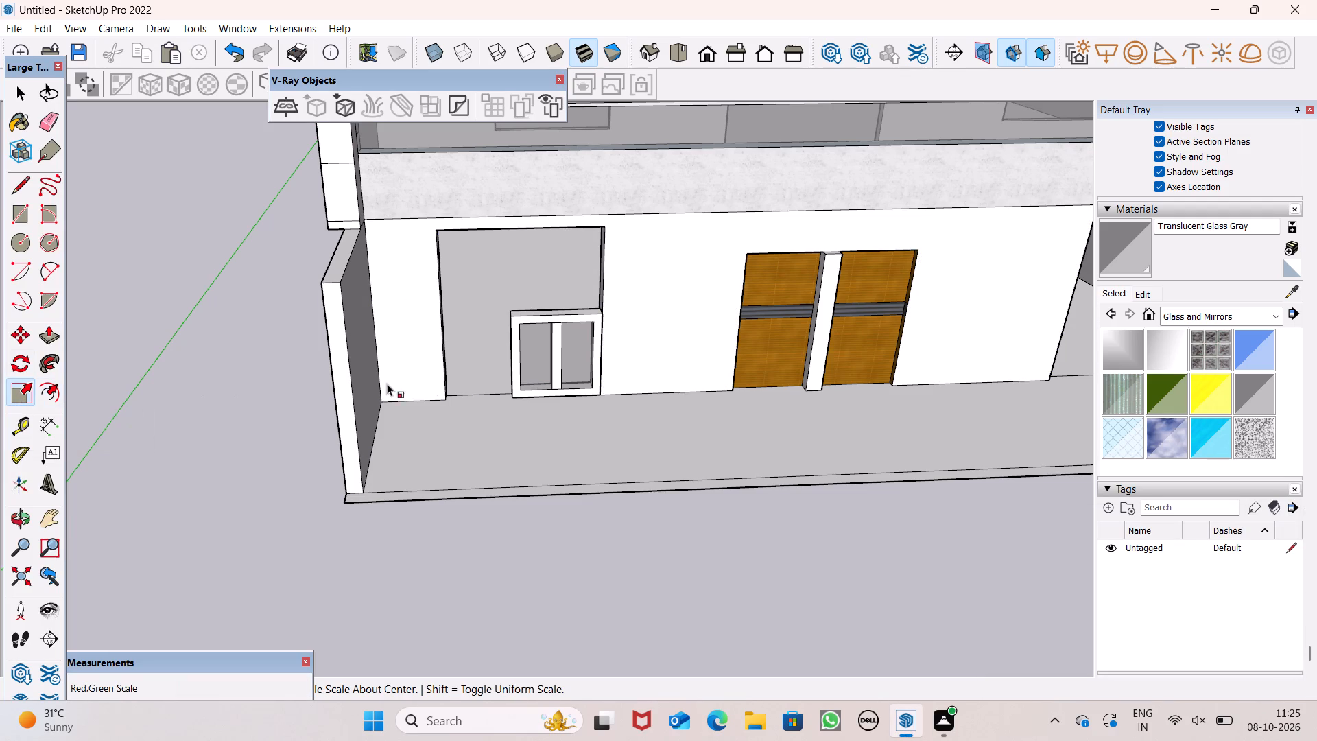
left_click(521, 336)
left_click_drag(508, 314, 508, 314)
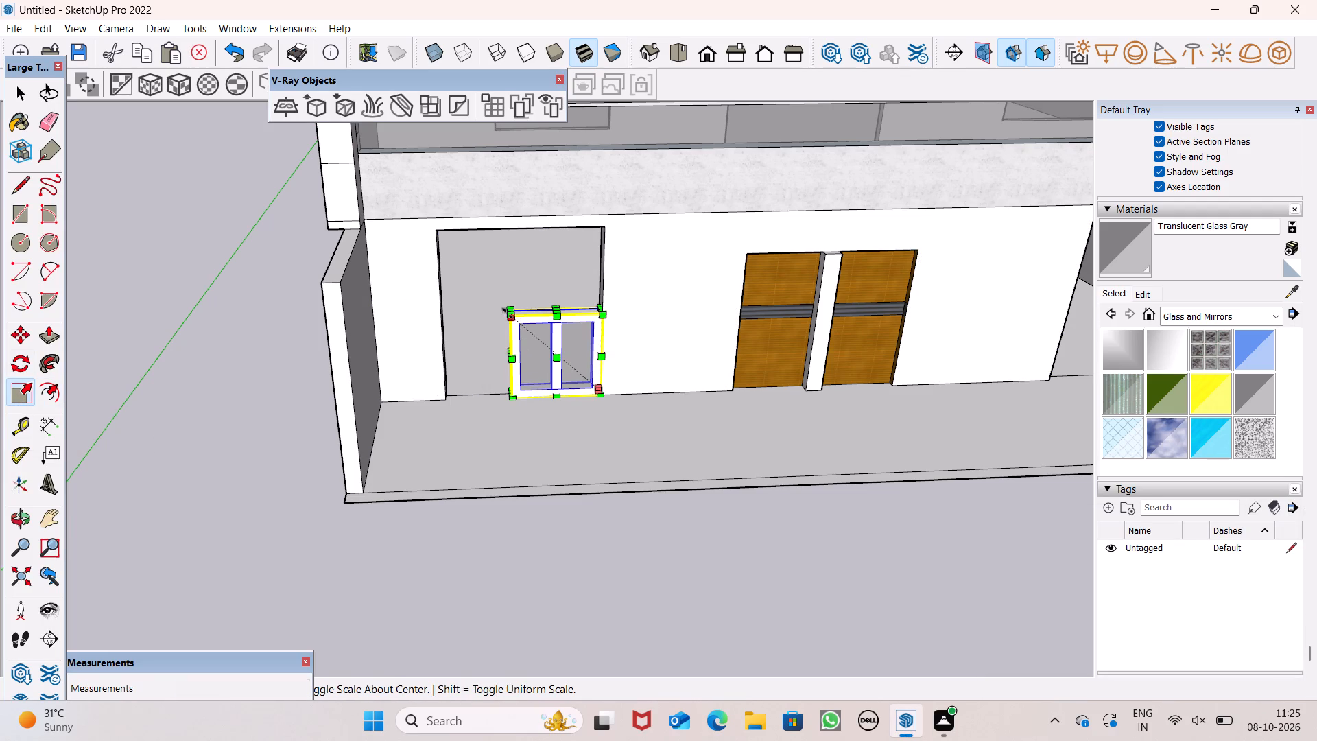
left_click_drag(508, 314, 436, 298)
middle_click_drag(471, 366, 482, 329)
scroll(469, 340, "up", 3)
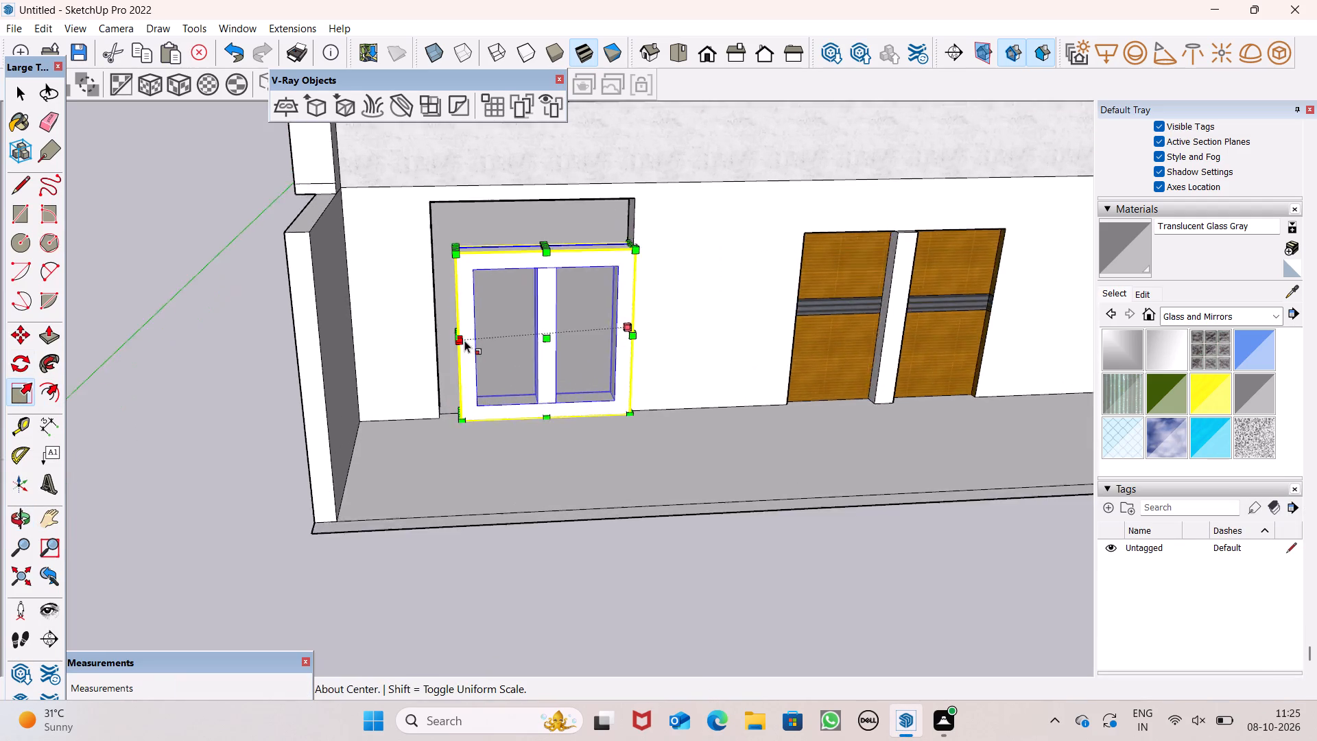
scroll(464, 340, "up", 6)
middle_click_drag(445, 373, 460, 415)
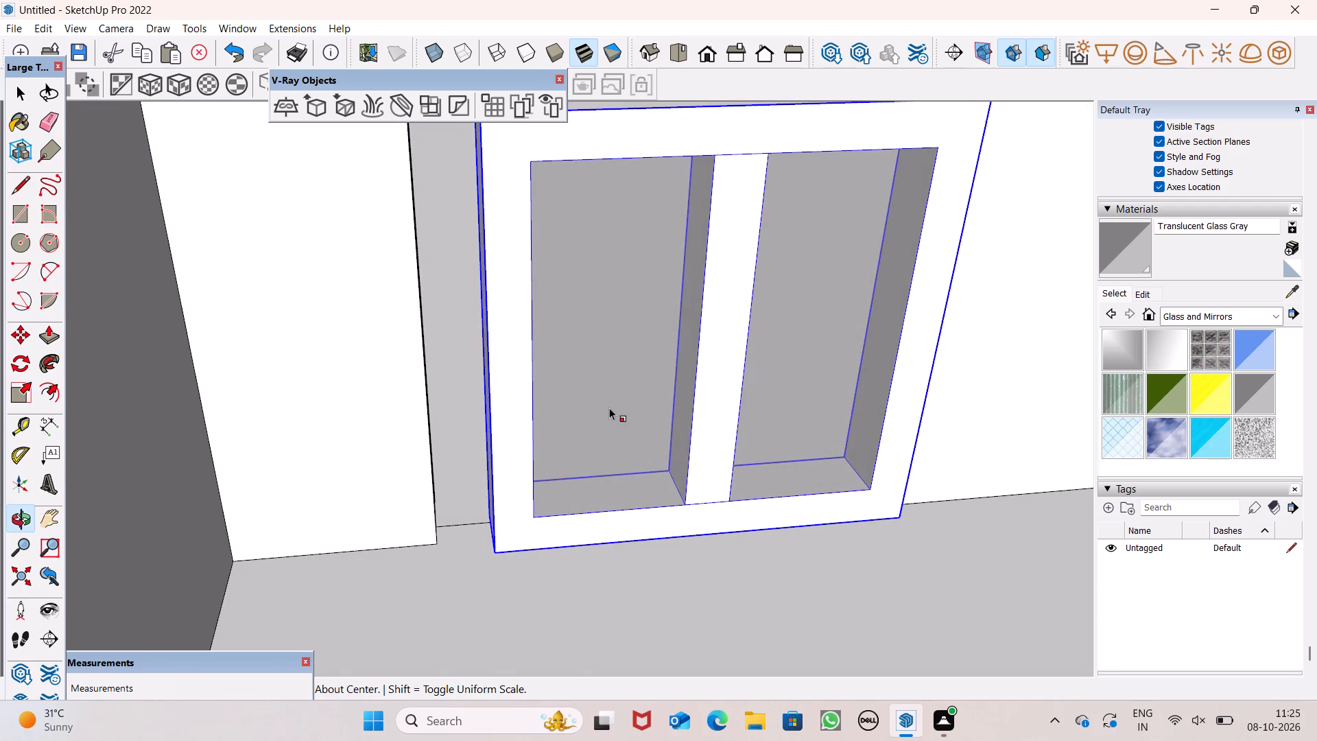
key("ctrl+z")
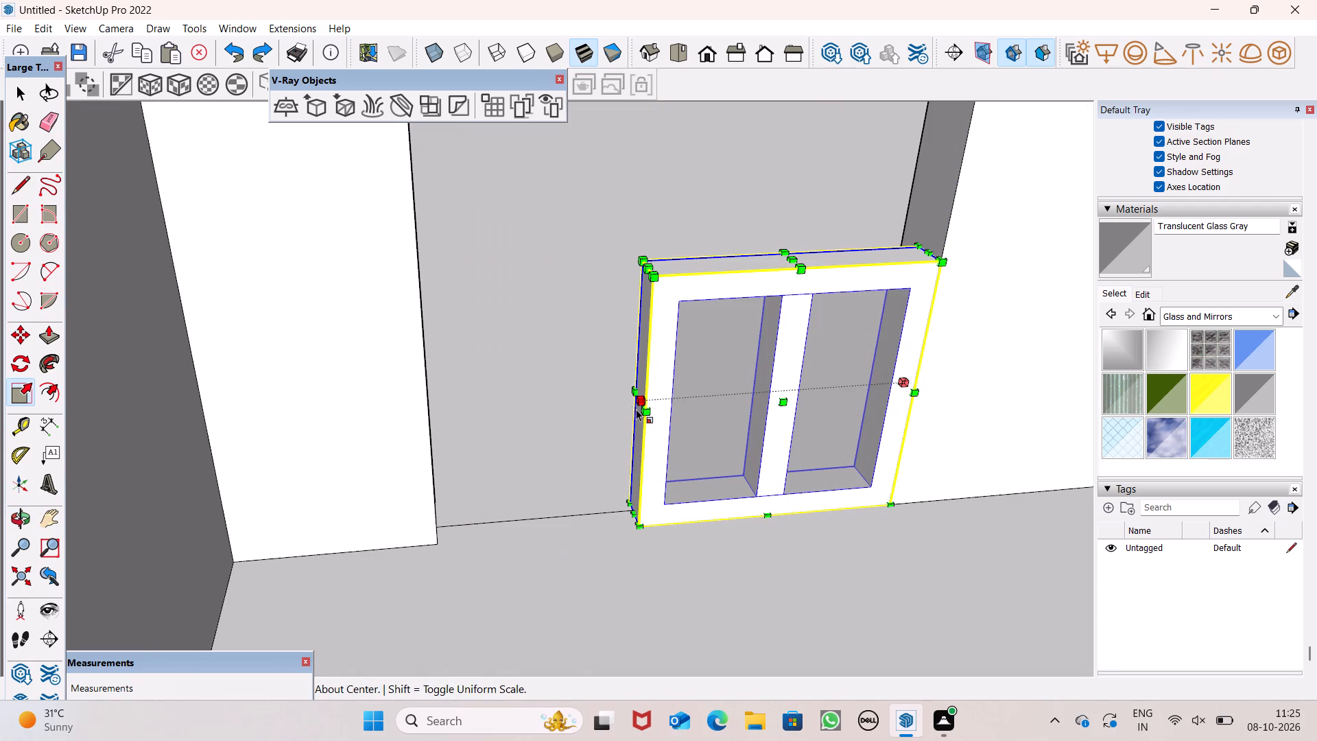
Scale the window group along the red axis by about 1.76 to span the full width of the left opening.
left_click_drag(635, 403, 427, 433)
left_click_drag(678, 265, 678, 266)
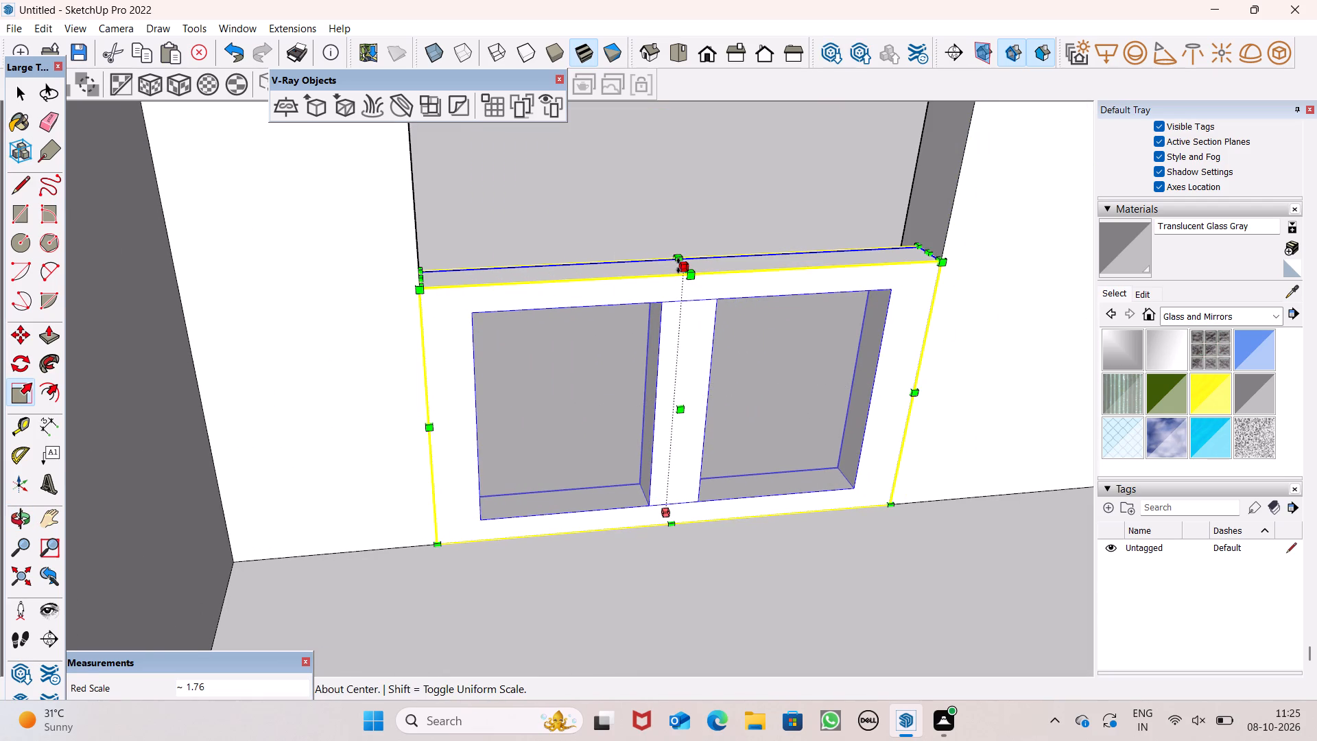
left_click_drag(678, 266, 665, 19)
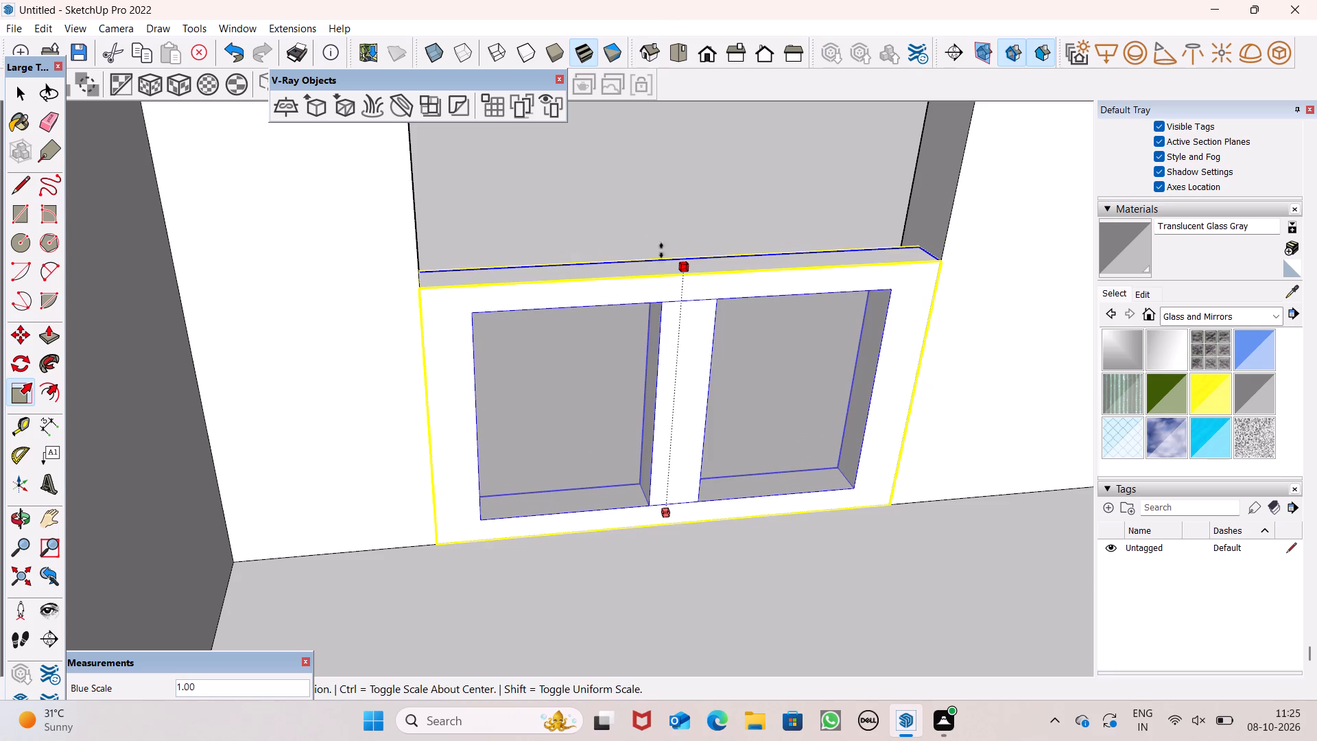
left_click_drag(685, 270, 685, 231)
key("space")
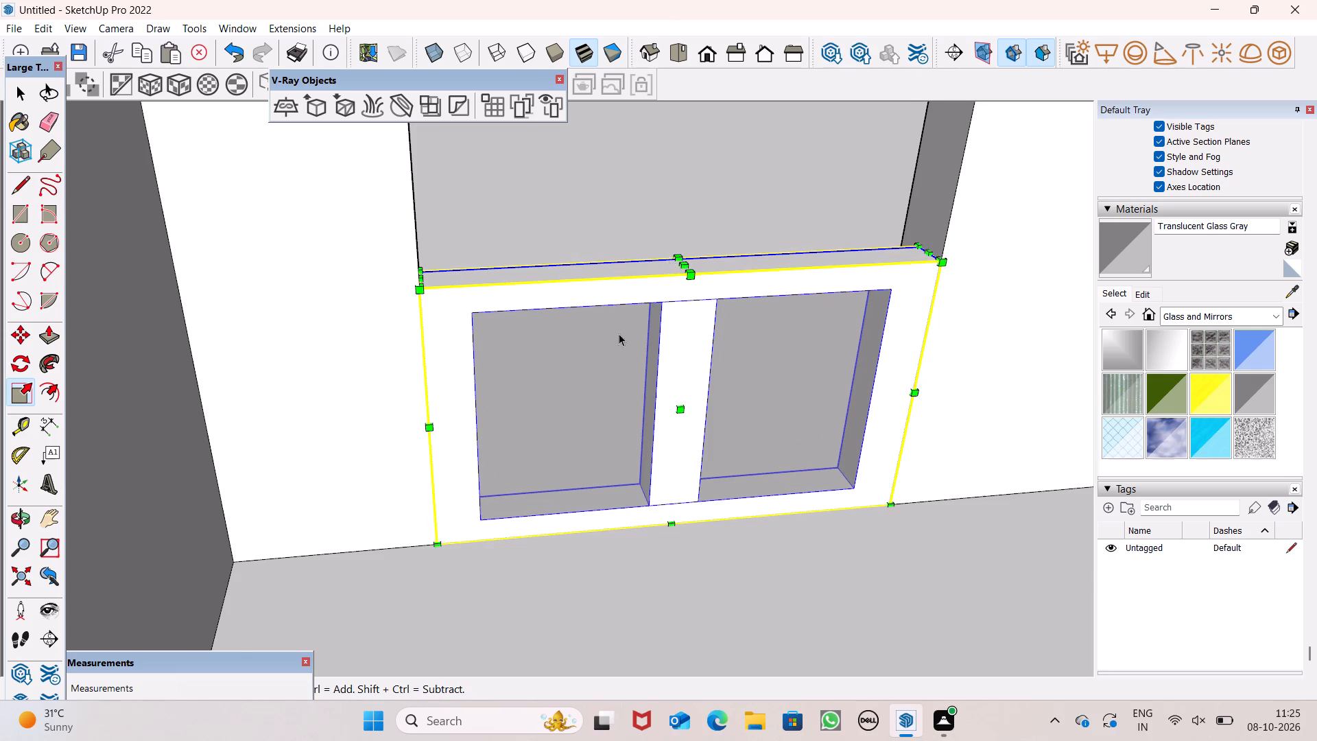
Stretch the window group upward along the blue axis by 1.50 and again by about 1.32 to the opening's head, and deselect it.
scroll(610, 351, "down", 1)
scroll(648, 295, "down", 7)
middle_click_drag(853, 399, 724, 449)
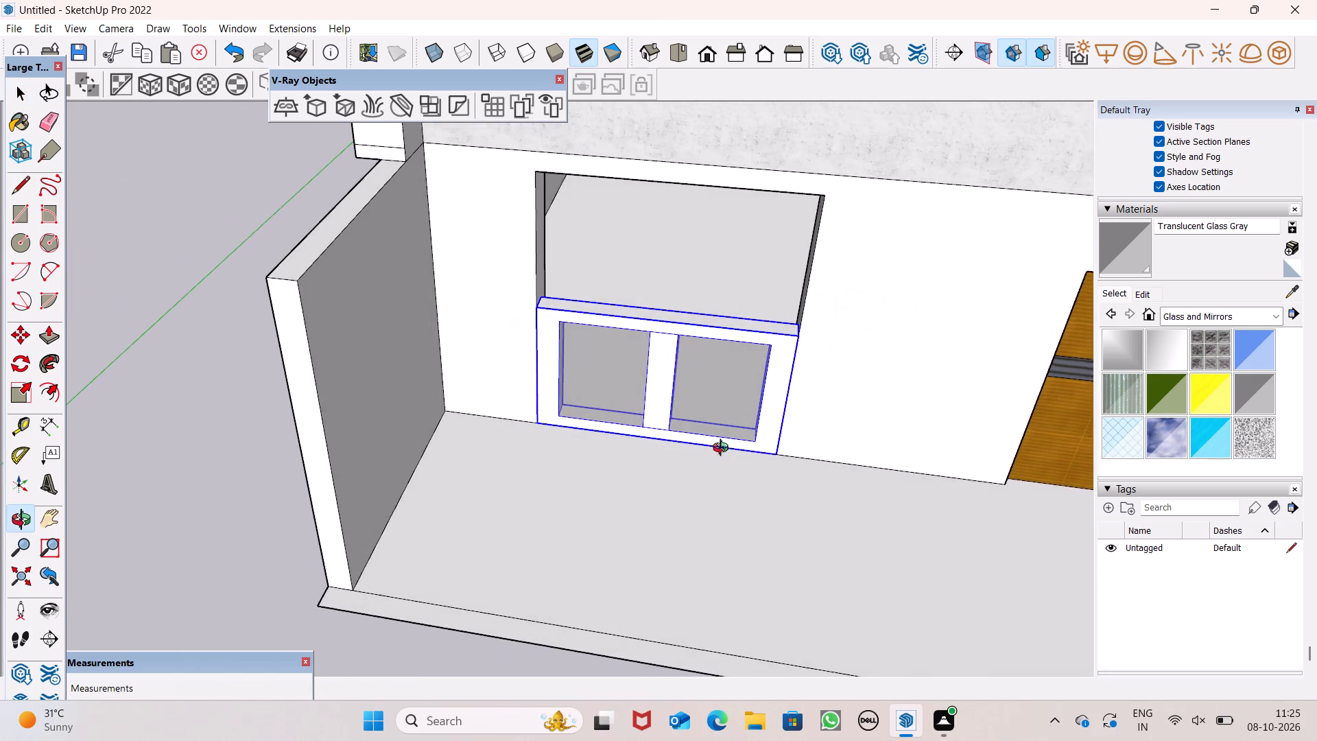
middle_click_drag(724, 449, 710, 445)
left_click(18, 392)
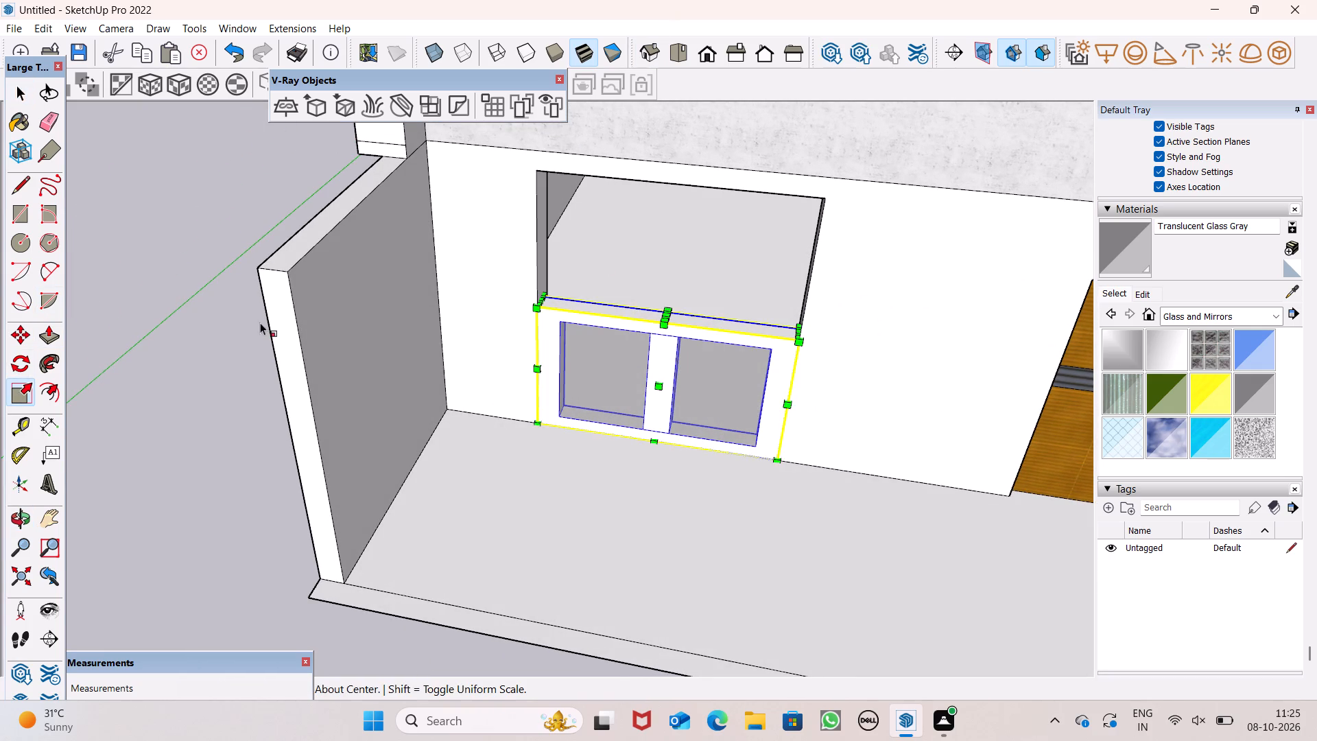
scroll(945, 202, "up", 4)
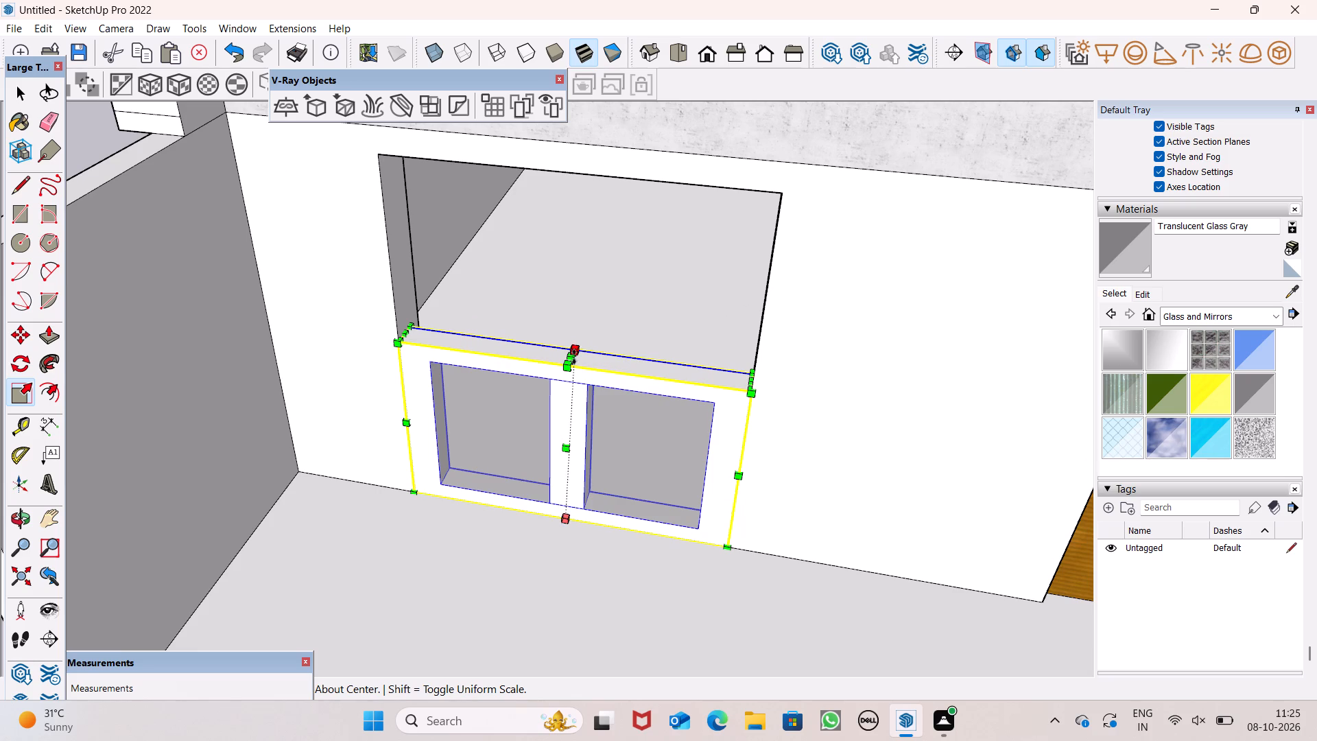
left_click_drag(575, 355, 609, 198)
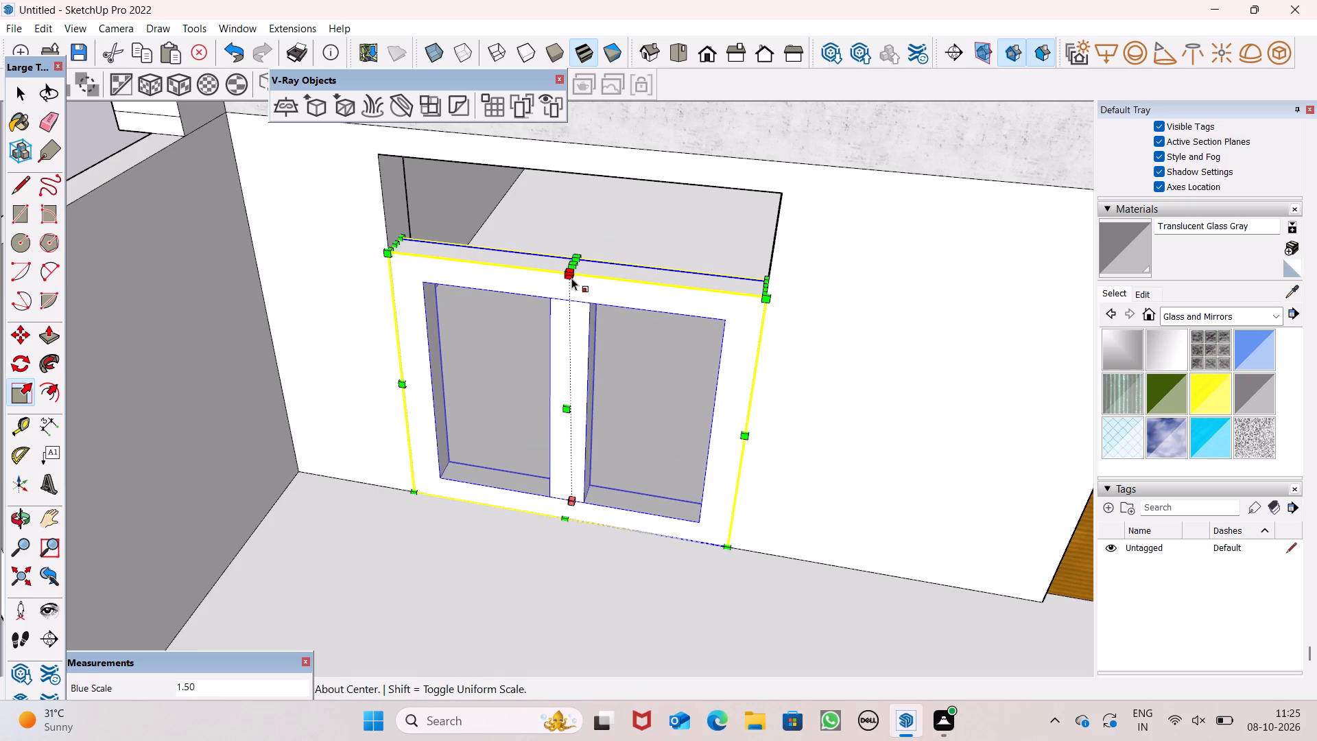
left_click_drag(578, 268, 586, 172)
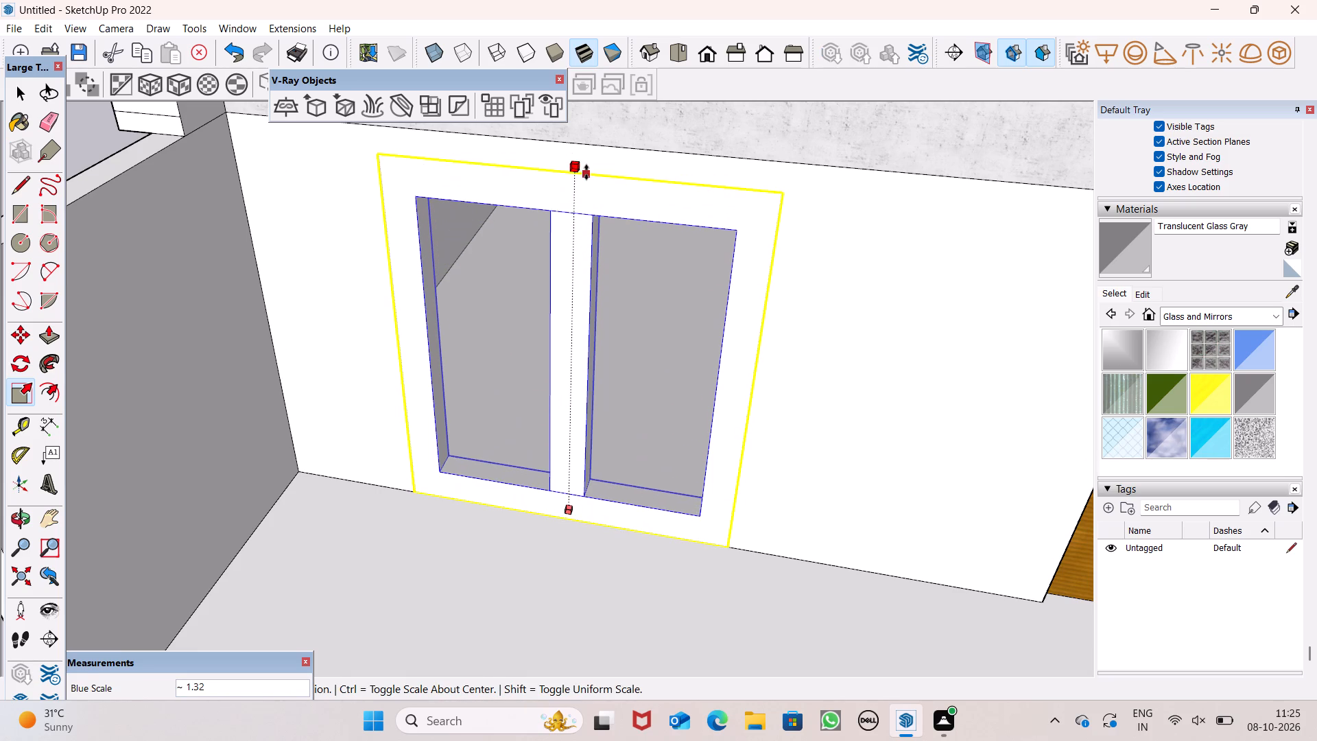
left_click_drag(586, 172, 586, 176)
key("space")
scroll(582, 180, "down", 6)
key("space")
scroll(582, 180, "down", 1)
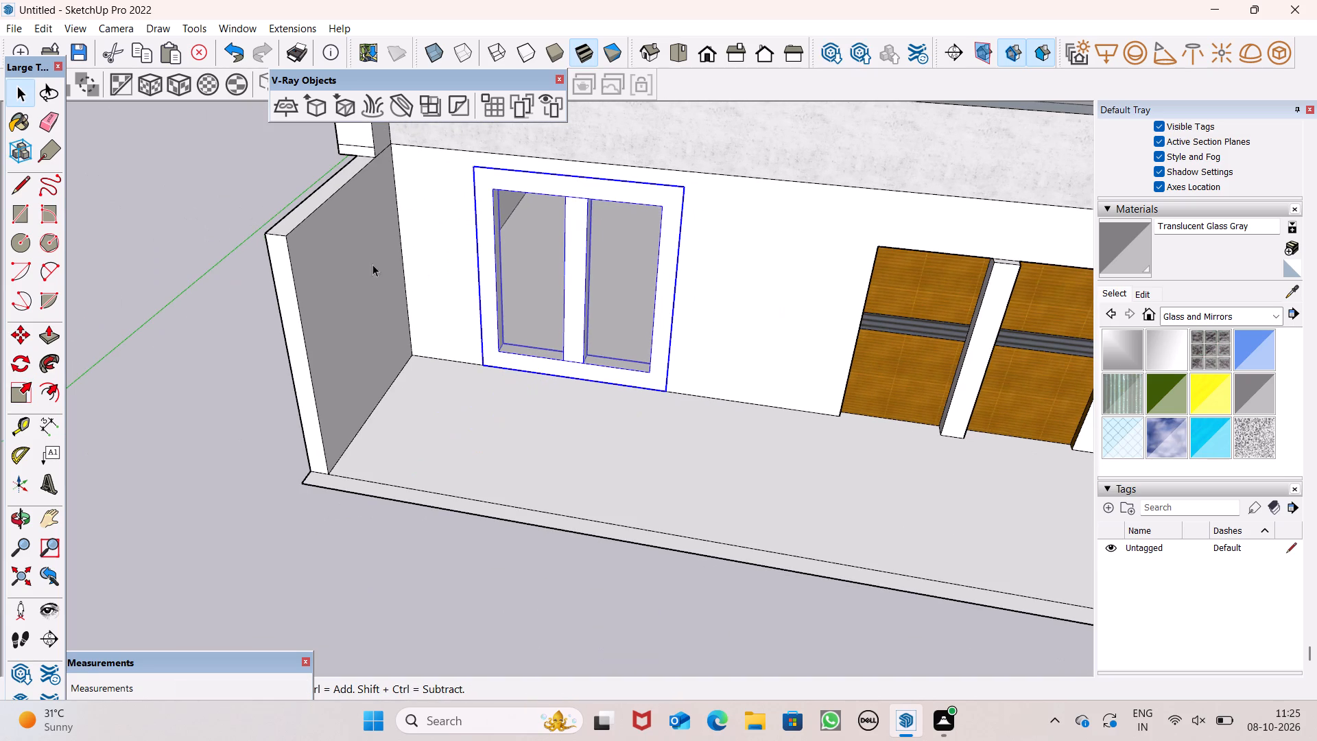
left_click(221, 250)
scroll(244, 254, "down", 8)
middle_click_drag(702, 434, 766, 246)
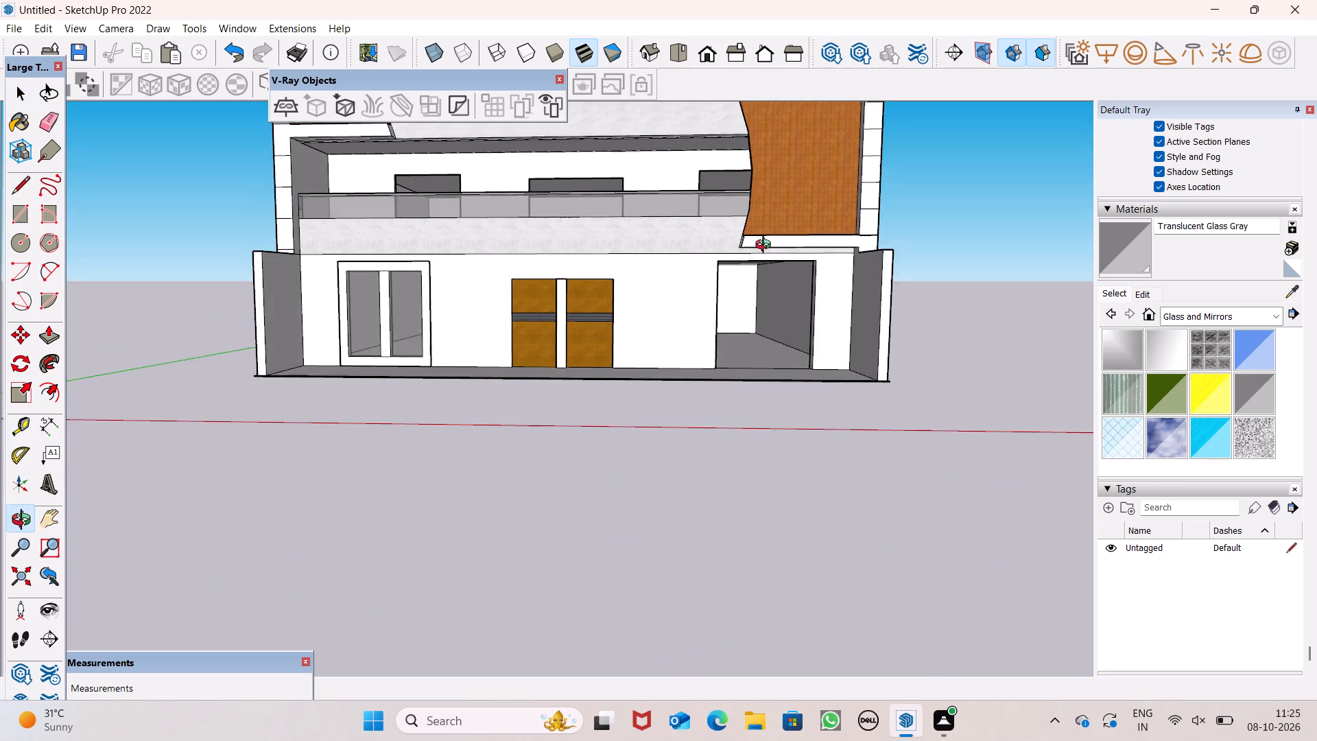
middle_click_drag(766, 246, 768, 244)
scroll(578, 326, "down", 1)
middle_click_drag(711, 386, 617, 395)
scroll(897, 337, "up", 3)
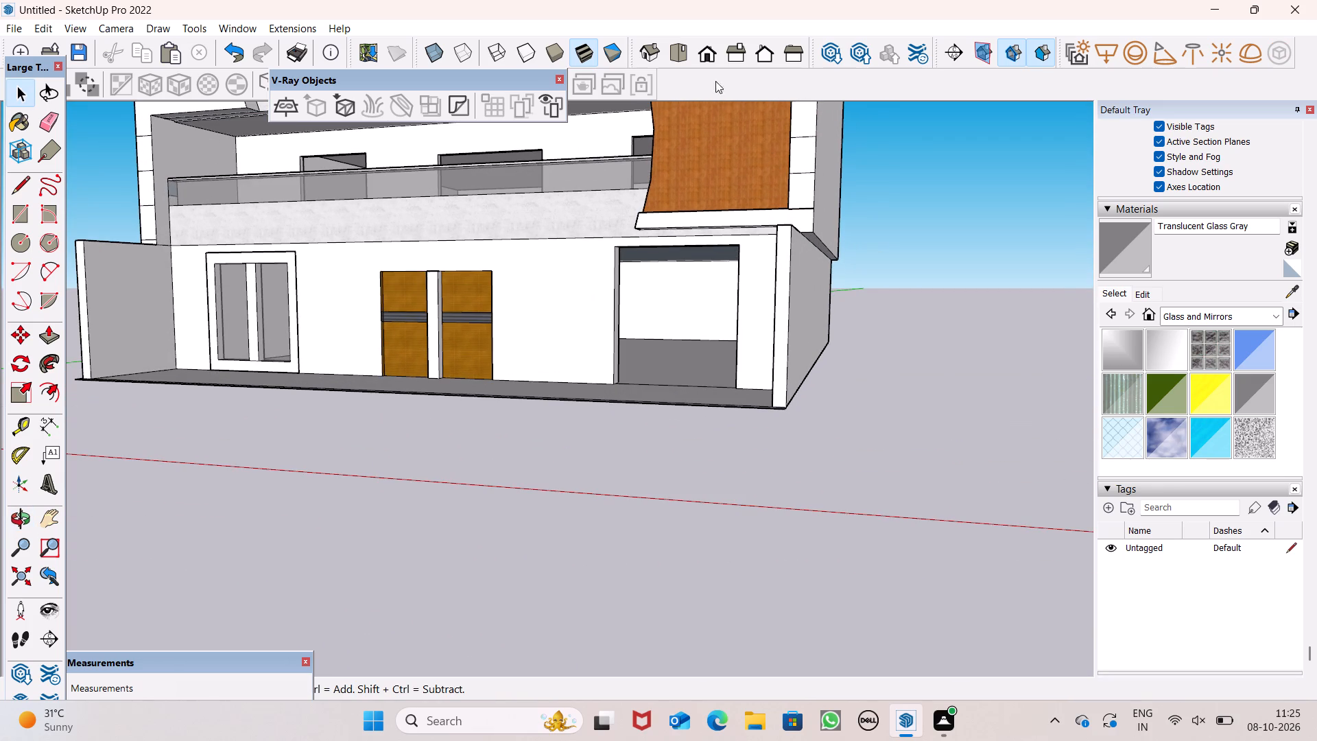
Draw a vertical rectangle about 6' 5" by 7' 9" beside the building, parallel to its front elevation.
scroll(702, 75, "down", 4)
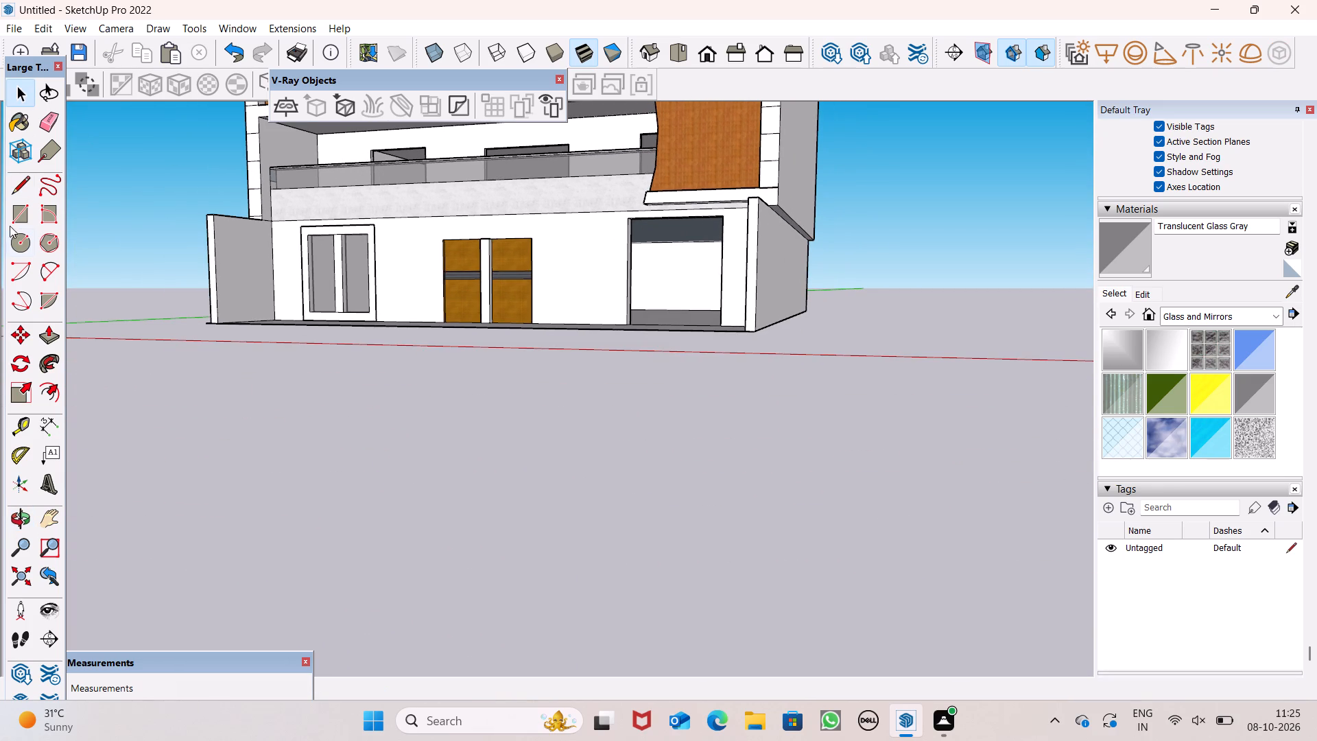
left_click(11, 222)
scroll(192, 213, "down", 8)
middle_click_drag(737, 259, 757, 285)
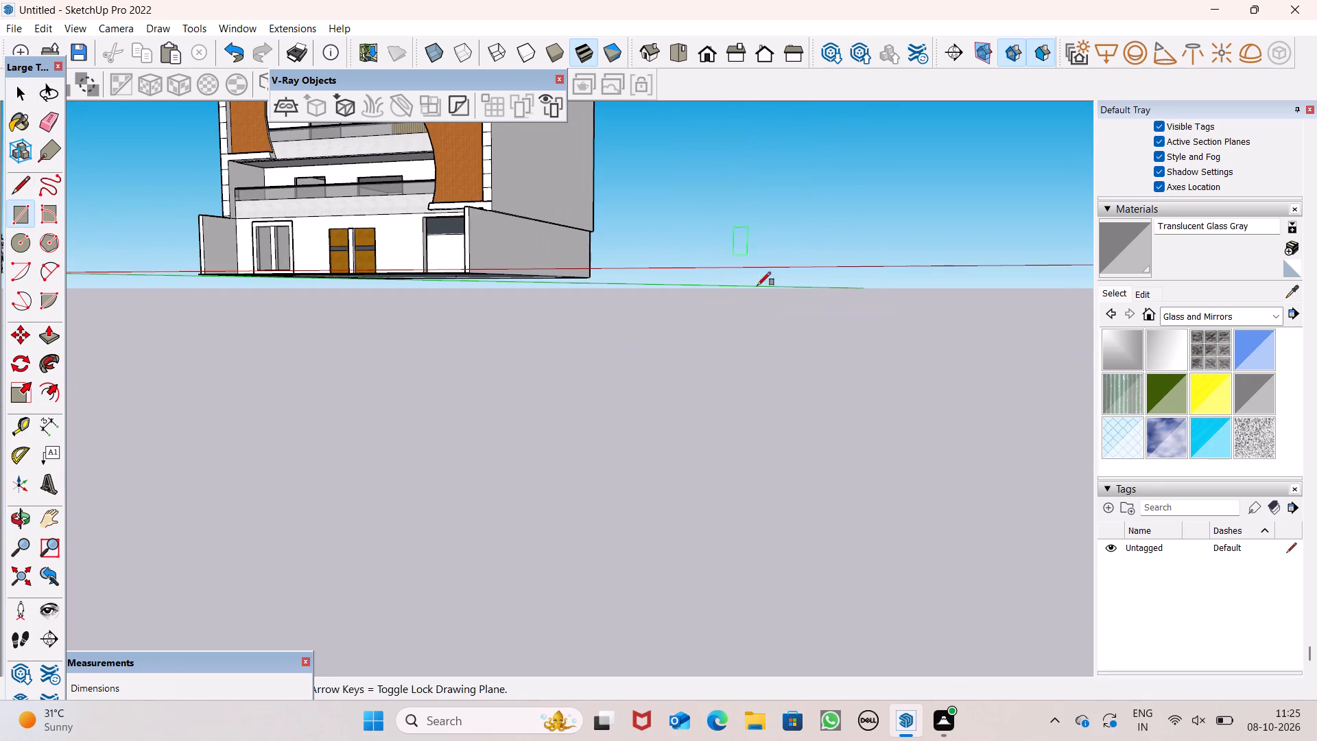
middle_click_drag(757, 285, 1025, 454)
middle_click_drag(861, 449, 666, 388)
scroll(666, 385, "up", 1)
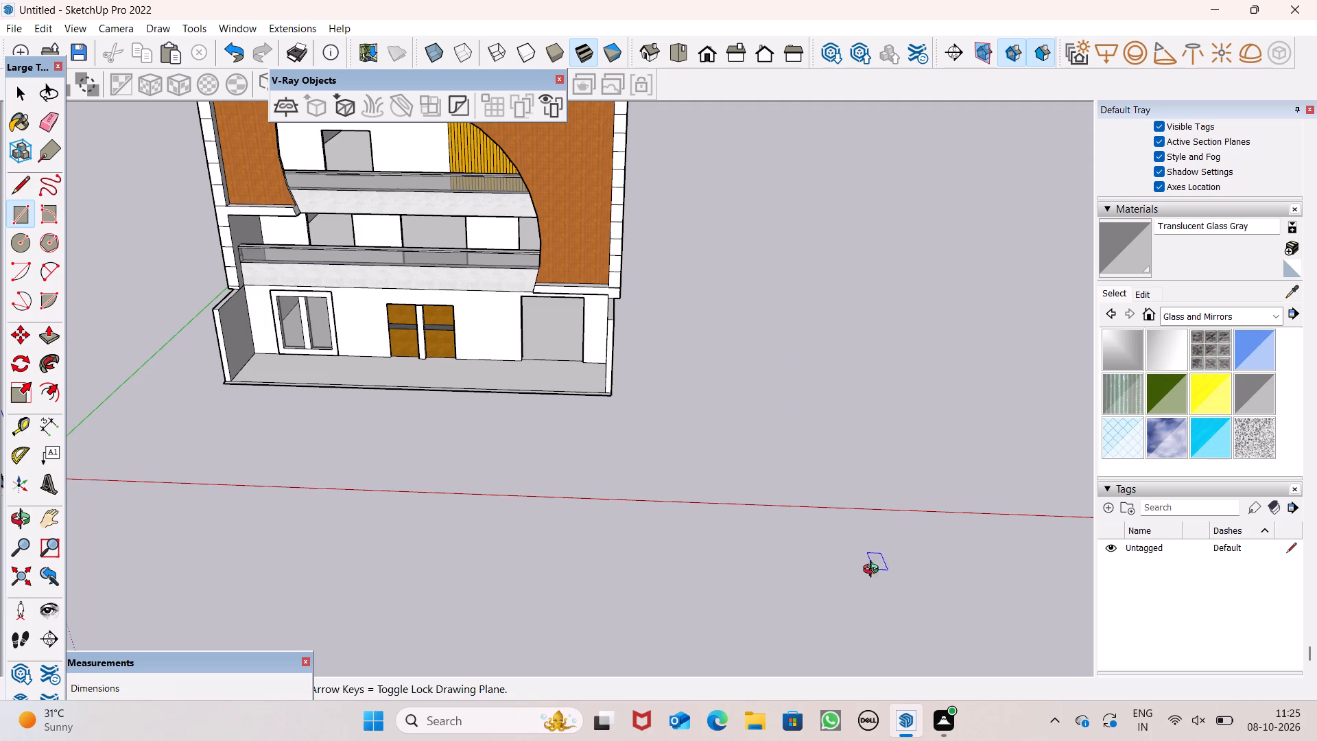
middle_click_drag(874, 571, 888, 412)
scroll(892, 451, "up", 2)
left_click_drag(739, 245, 747, 255)
left_click(813, 335)
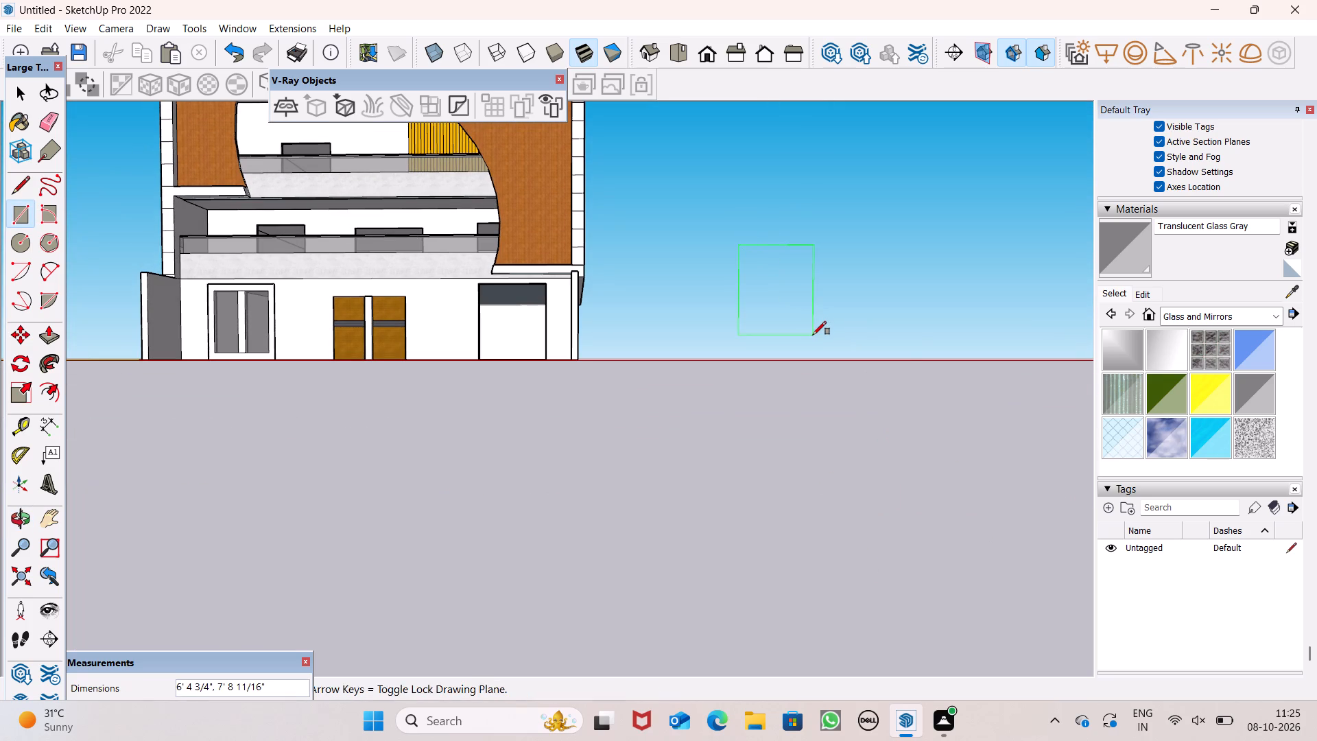
key("space")
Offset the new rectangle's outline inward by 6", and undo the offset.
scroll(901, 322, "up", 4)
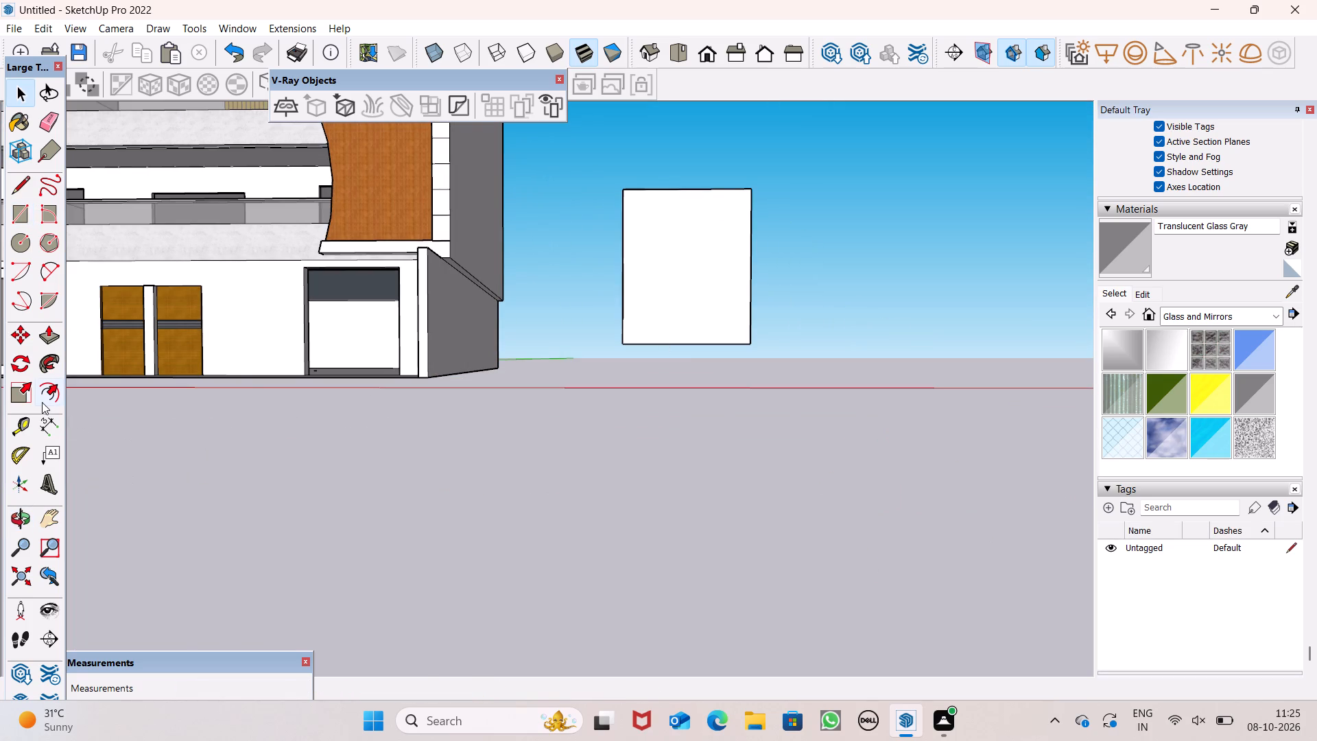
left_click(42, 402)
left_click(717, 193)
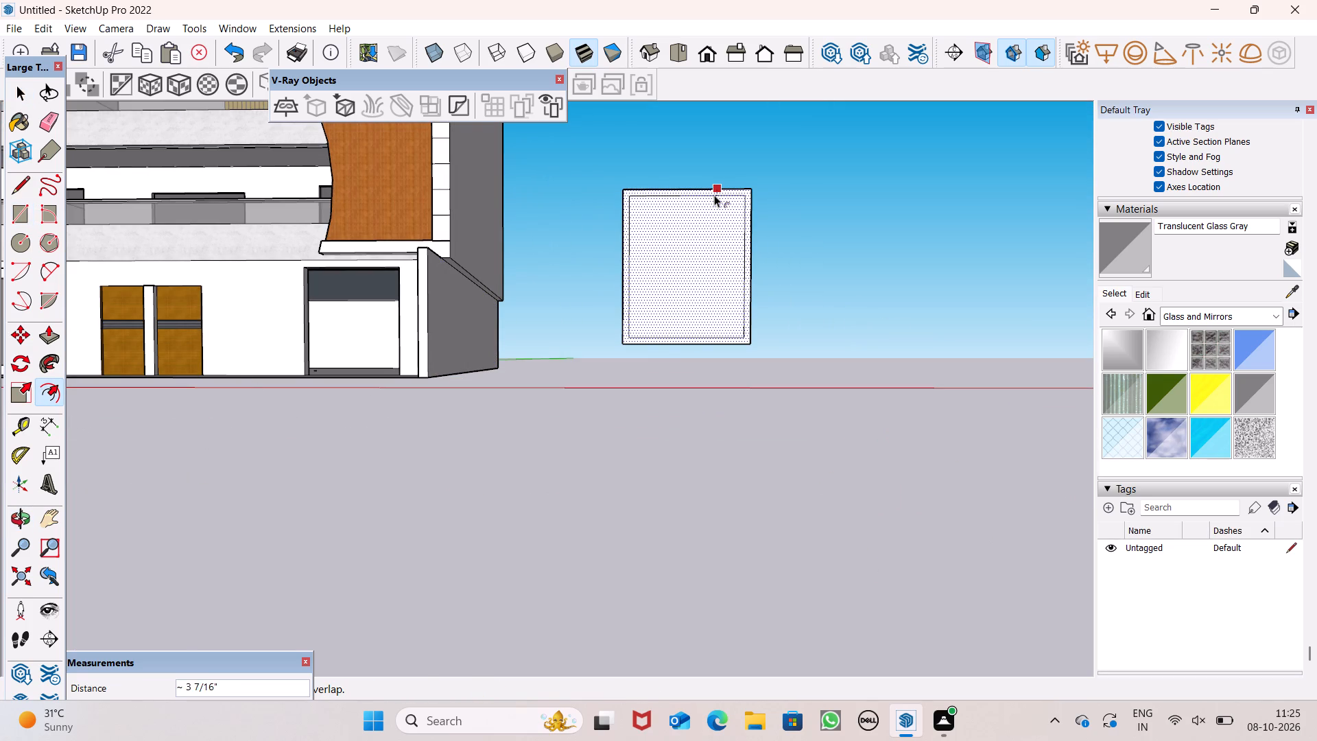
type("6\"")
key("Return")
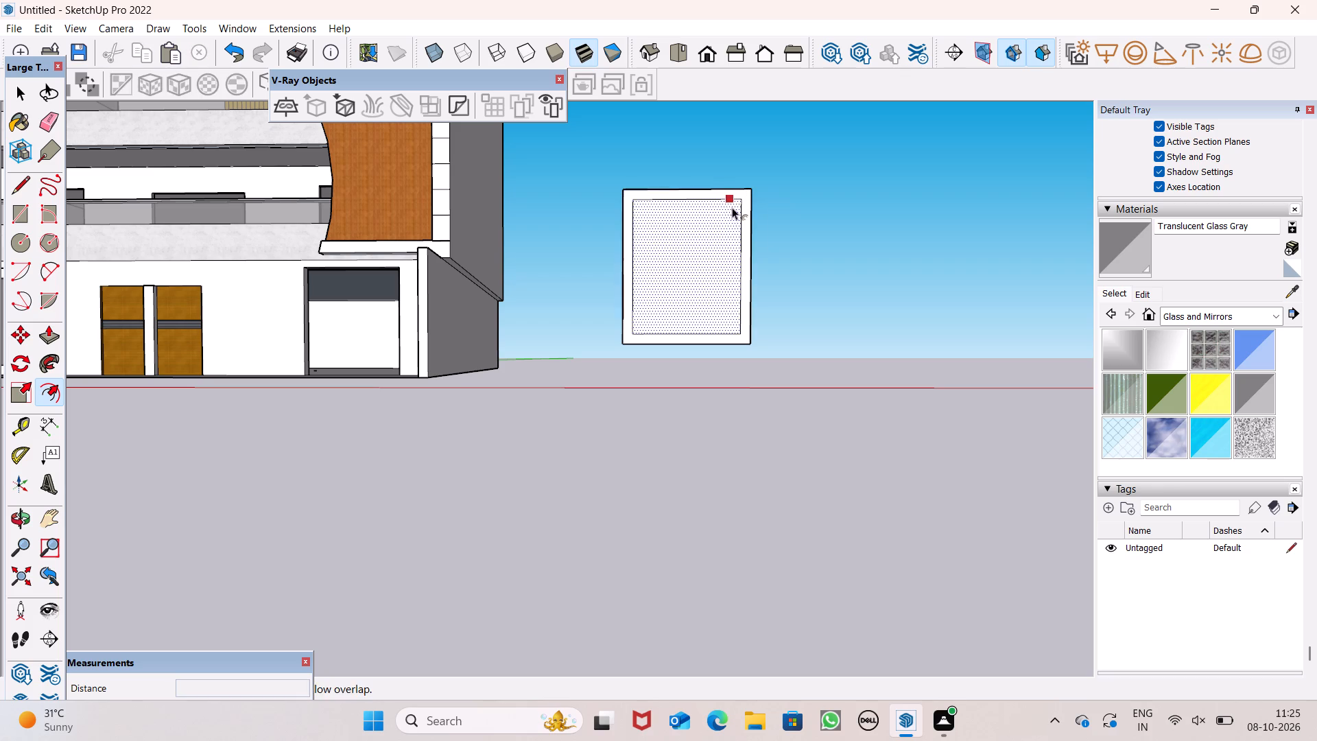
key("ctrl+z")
Offset the rectangle's outline inward by 2" to form a thin frame border.
left_click_drag(699, 191, 699, 193)
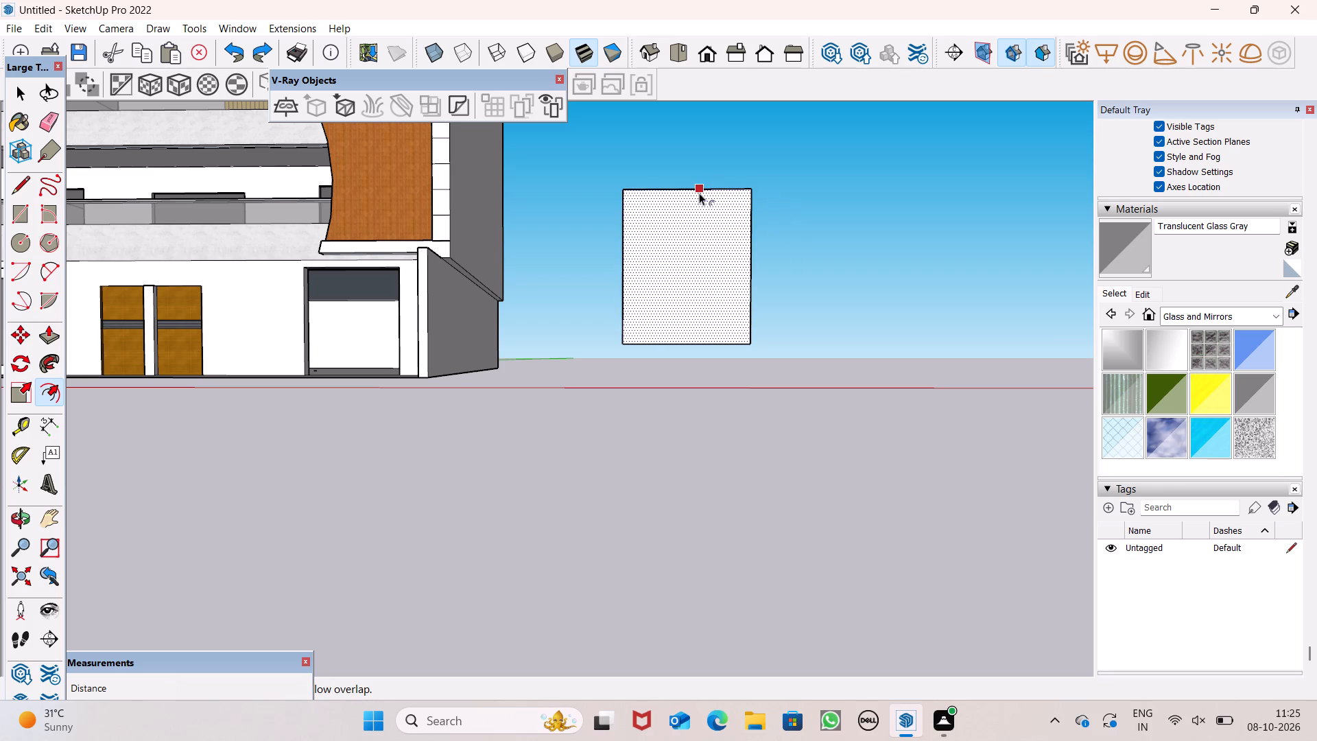
left_click_drag(699, 193, 700, 201)
left_click(701, 198)
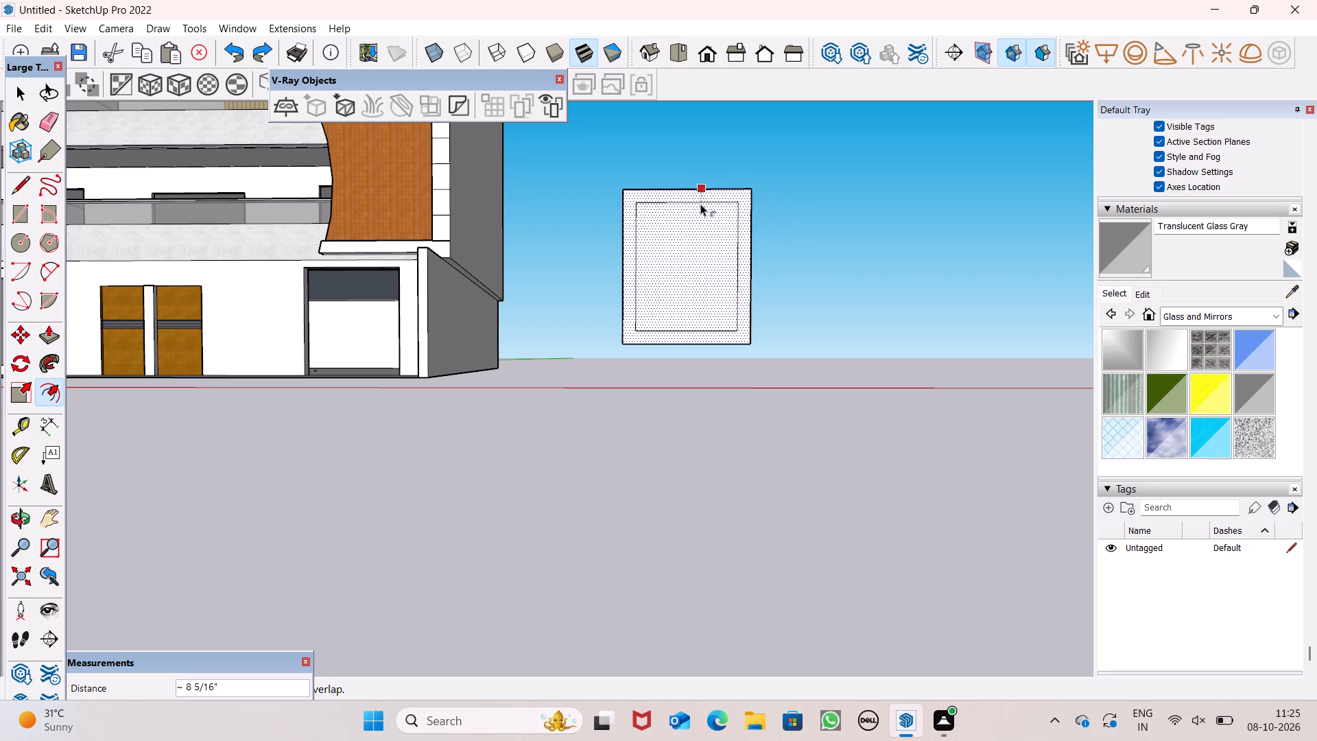
key("2")
key("shift+quotedbl")
key("Return")
key("space")
Push/Pull the rectangle's frame border out by 6".
scroll(791, 303, "up", 1)
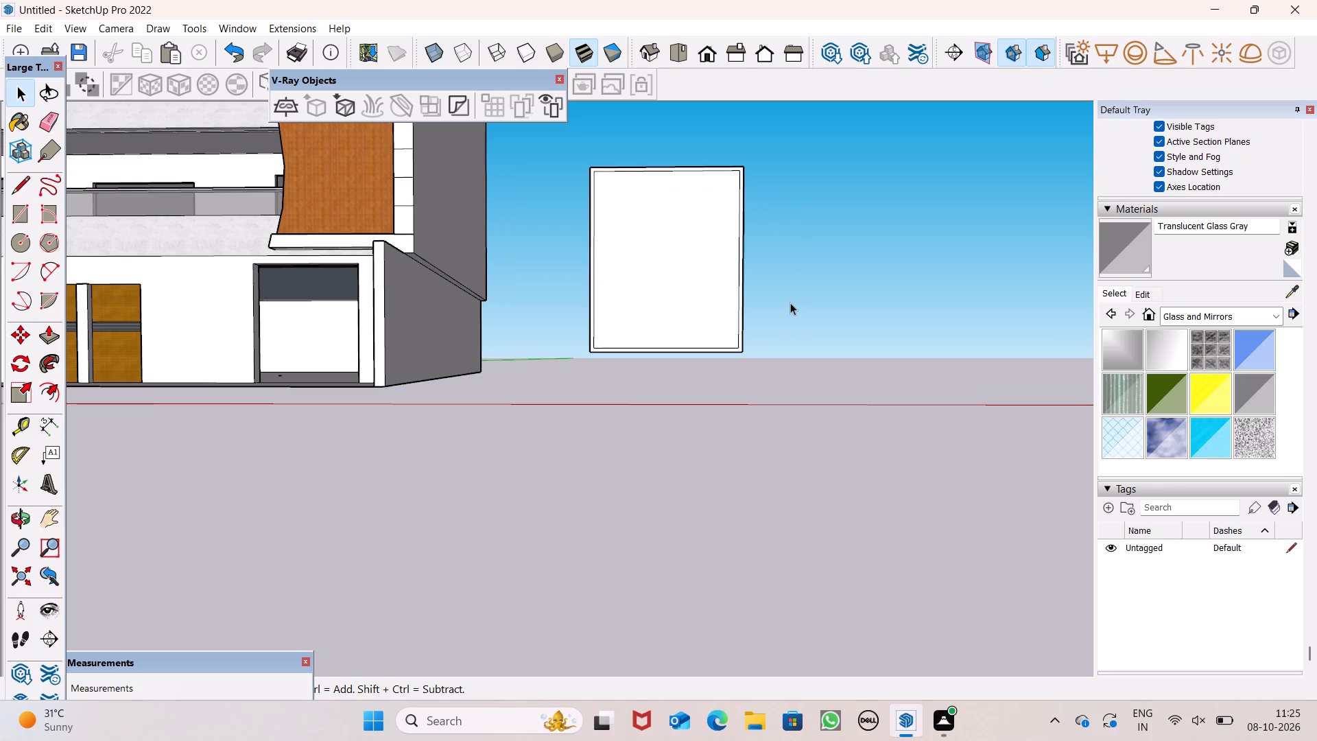
middle_click_drag(790, 303, 783, 340)
scroll(760, 353, "up", 1)
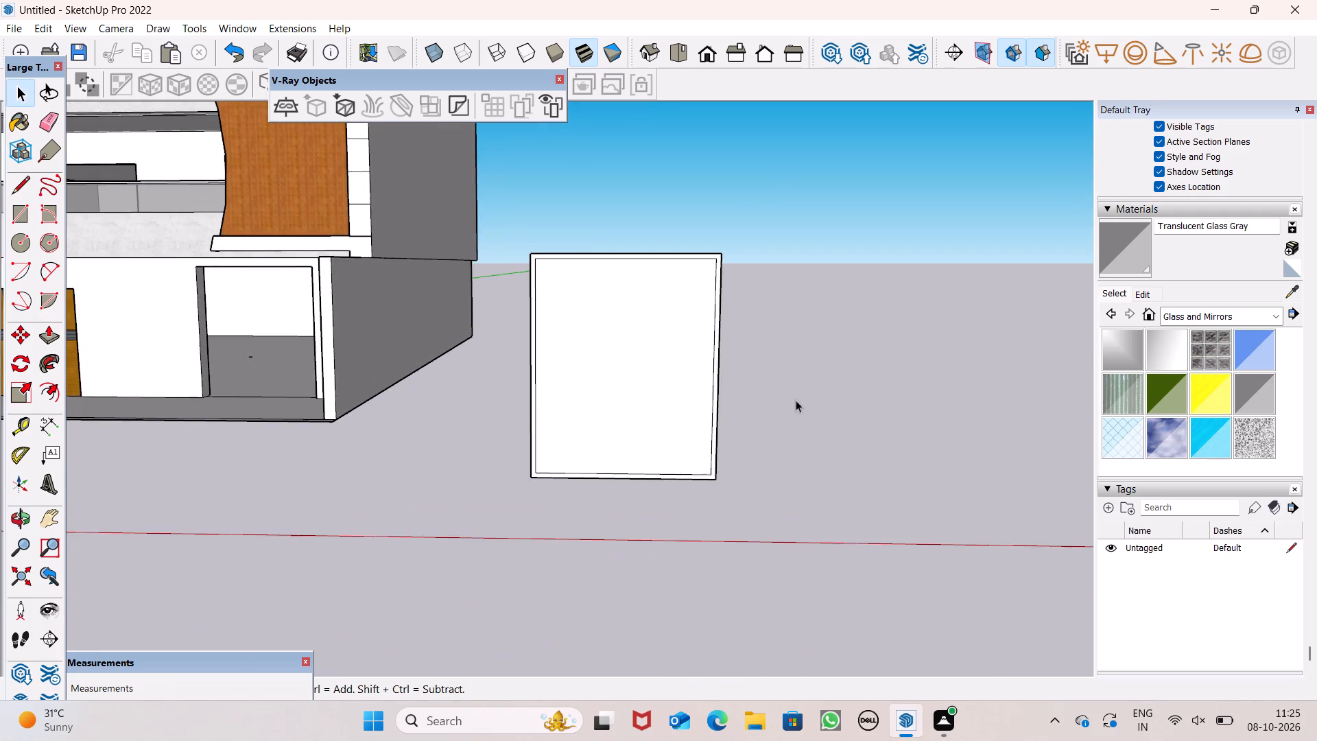
scroll(797, 402, "up", 1)
scroll(796, 294, "down", 6)
middle_click_drag(864, 419, 740, 427)
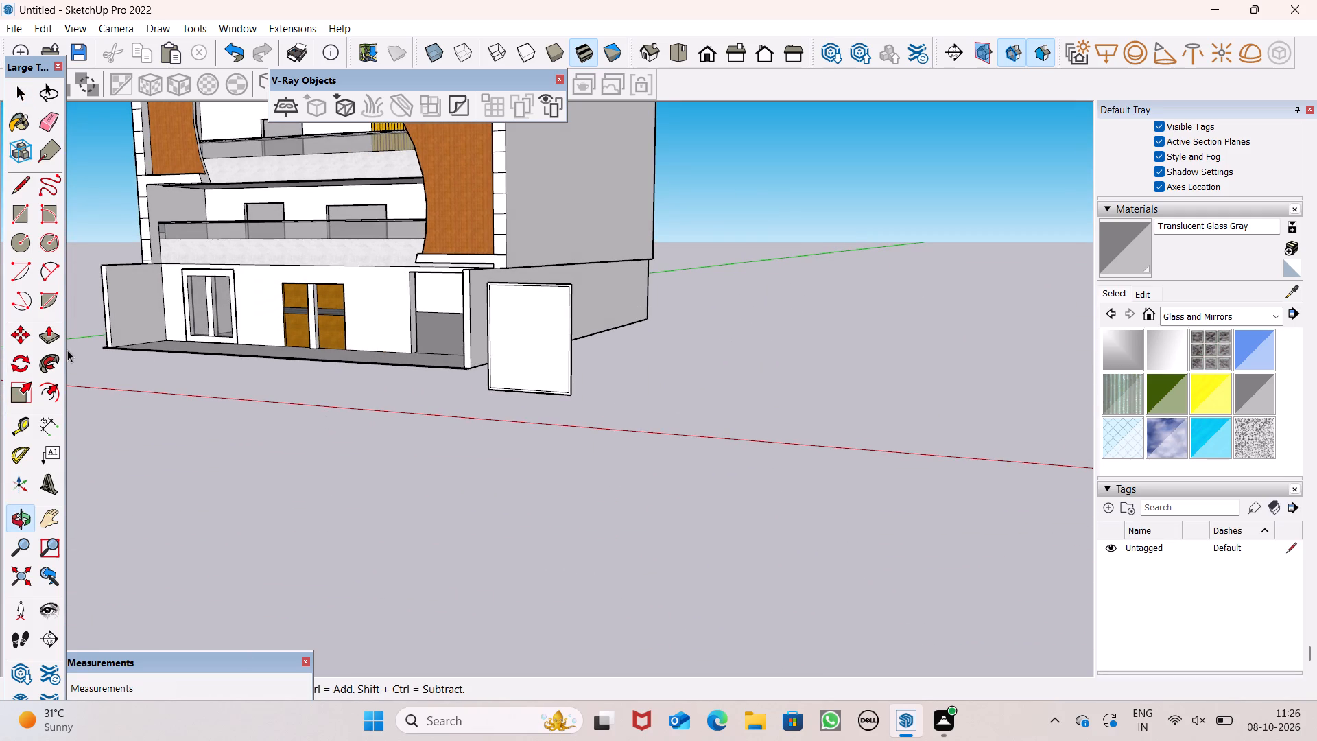
left_click(44, 339)
scroll(506, 383, "up", 6)
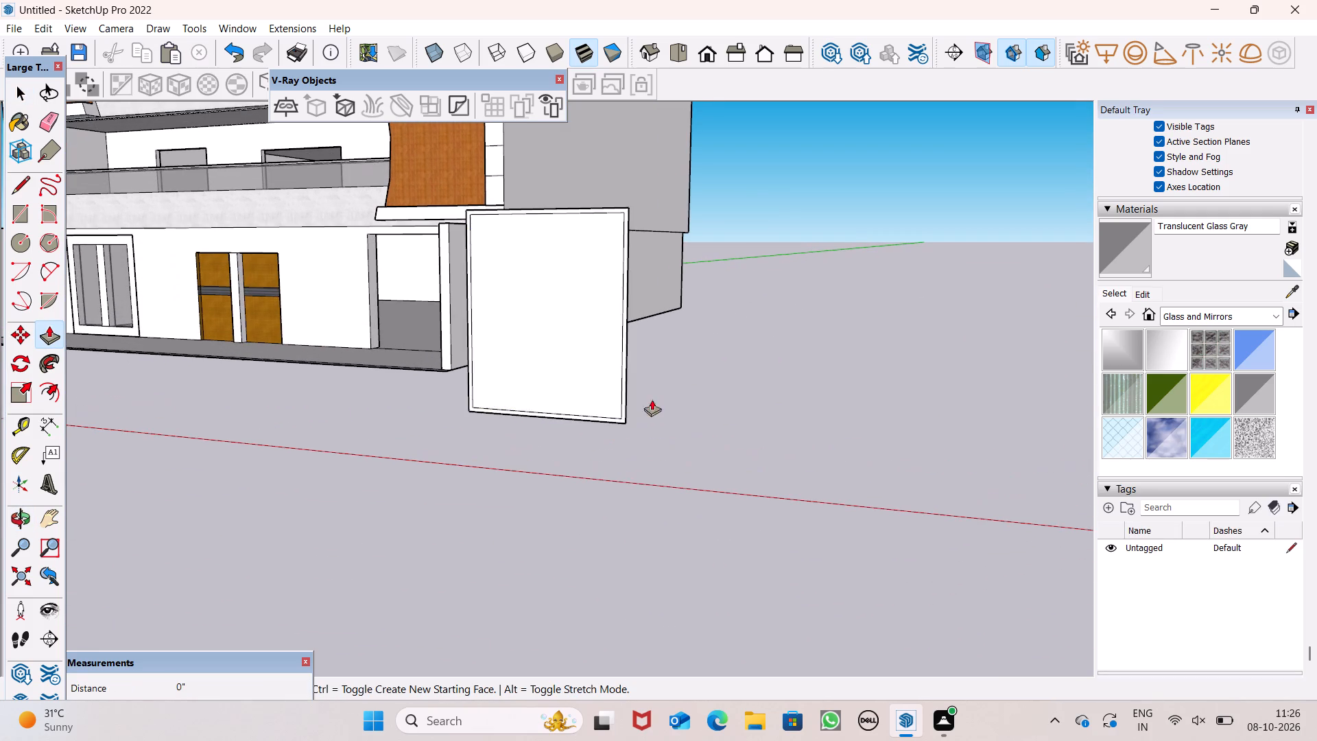
left_click_drag(626, 415, 634, 414)
middle_click_drag(695, 420, 302, 468)
scroll(257, 421, "up", 3)
scroll(147, 415, "up", 7)
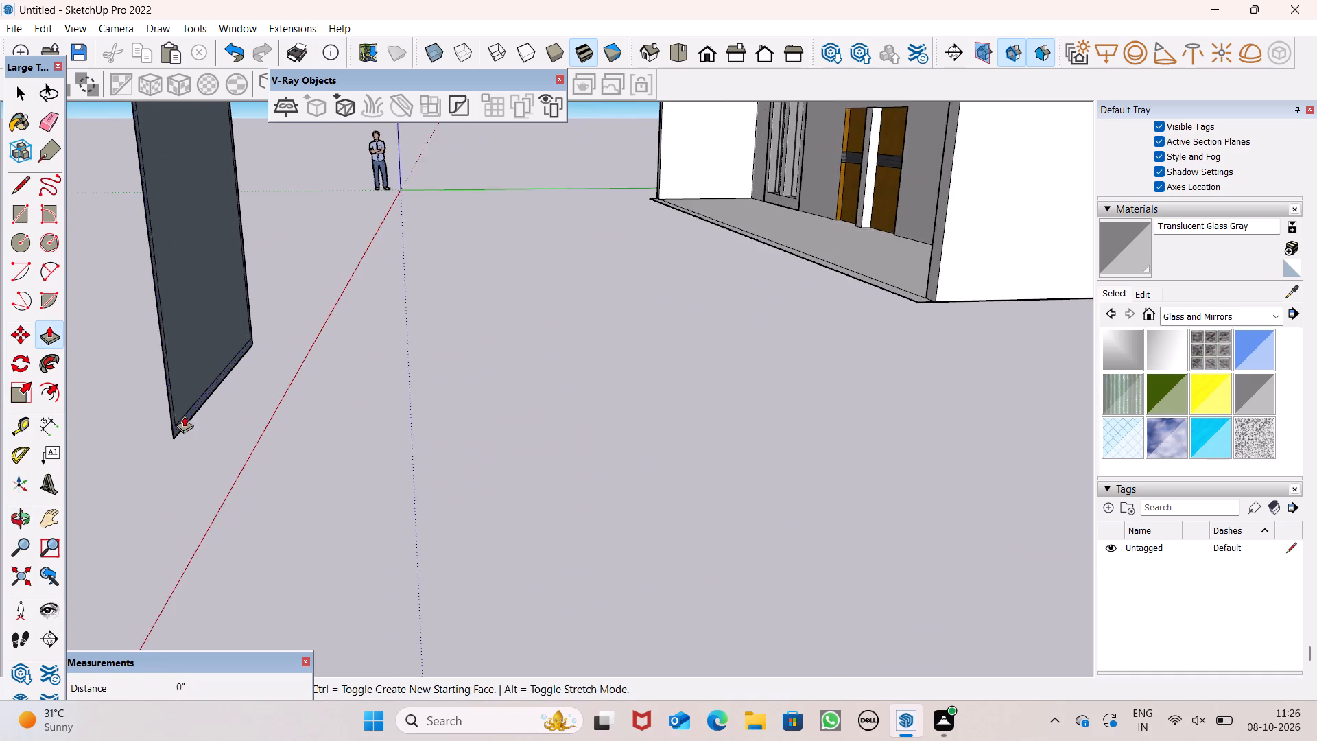
scroll(184, 416, "up", 5)
left_click_drag(183, 428, 213, 432)
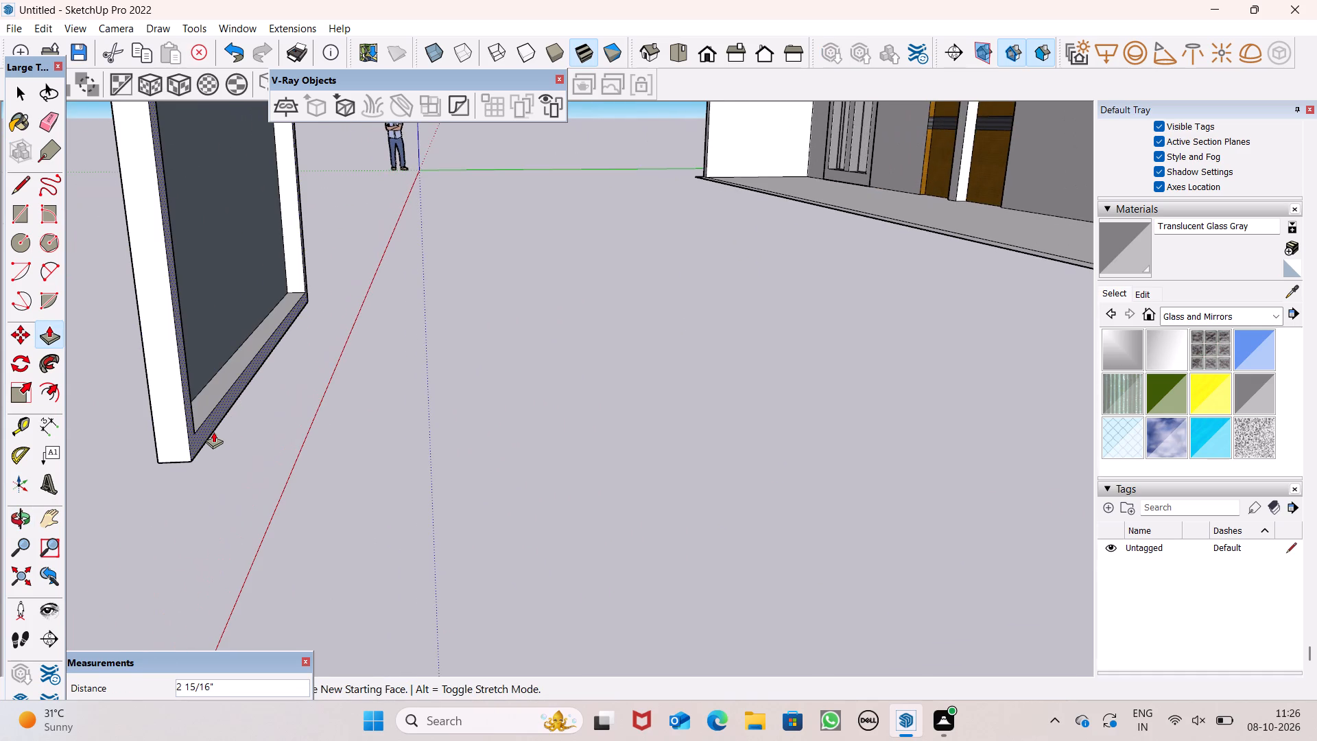
left_click_drag(213, 432, 215, 432)
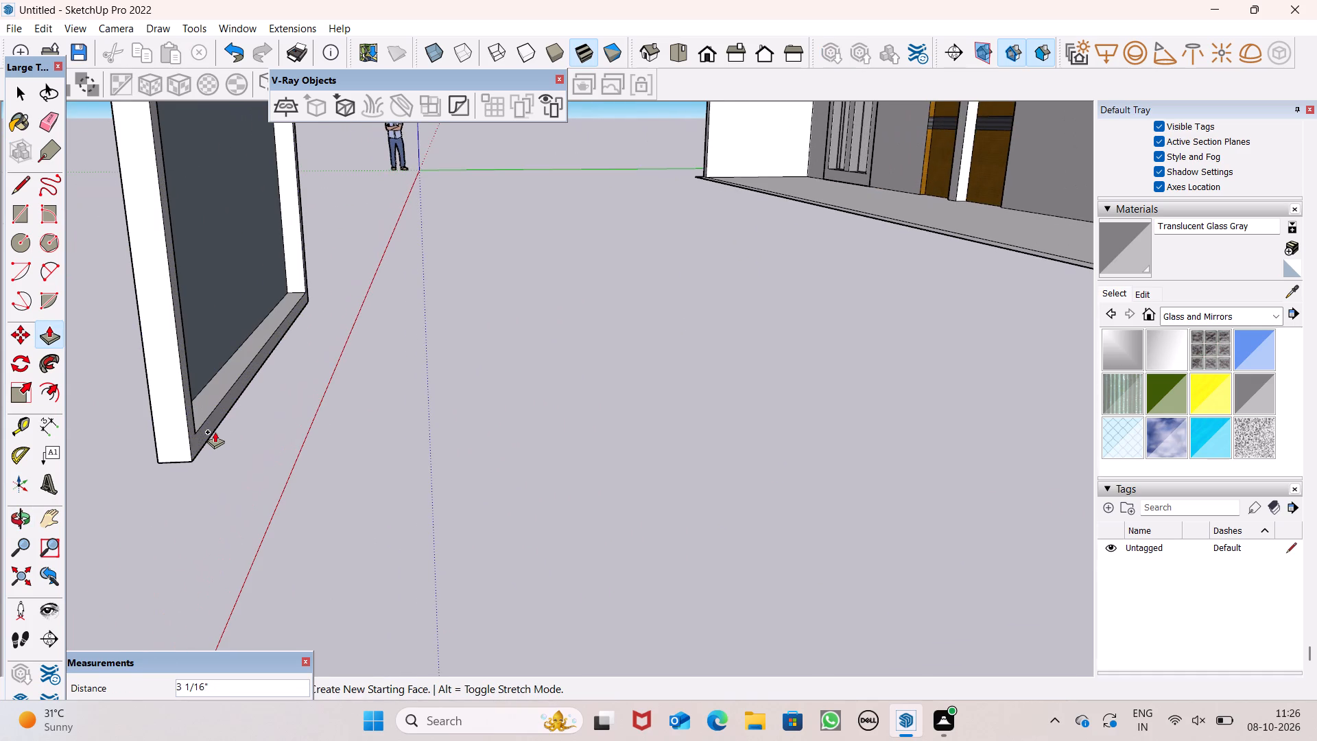
left_click_drag(215, 432, 218, 431)
key("6")
key("shift+quotedbl")
key("Return")
Paint the face inside the frame with Translucent Glass Gray.
scroll(372, 368, "down", 5)
middle_click_drag(472, 405, 504, 413)
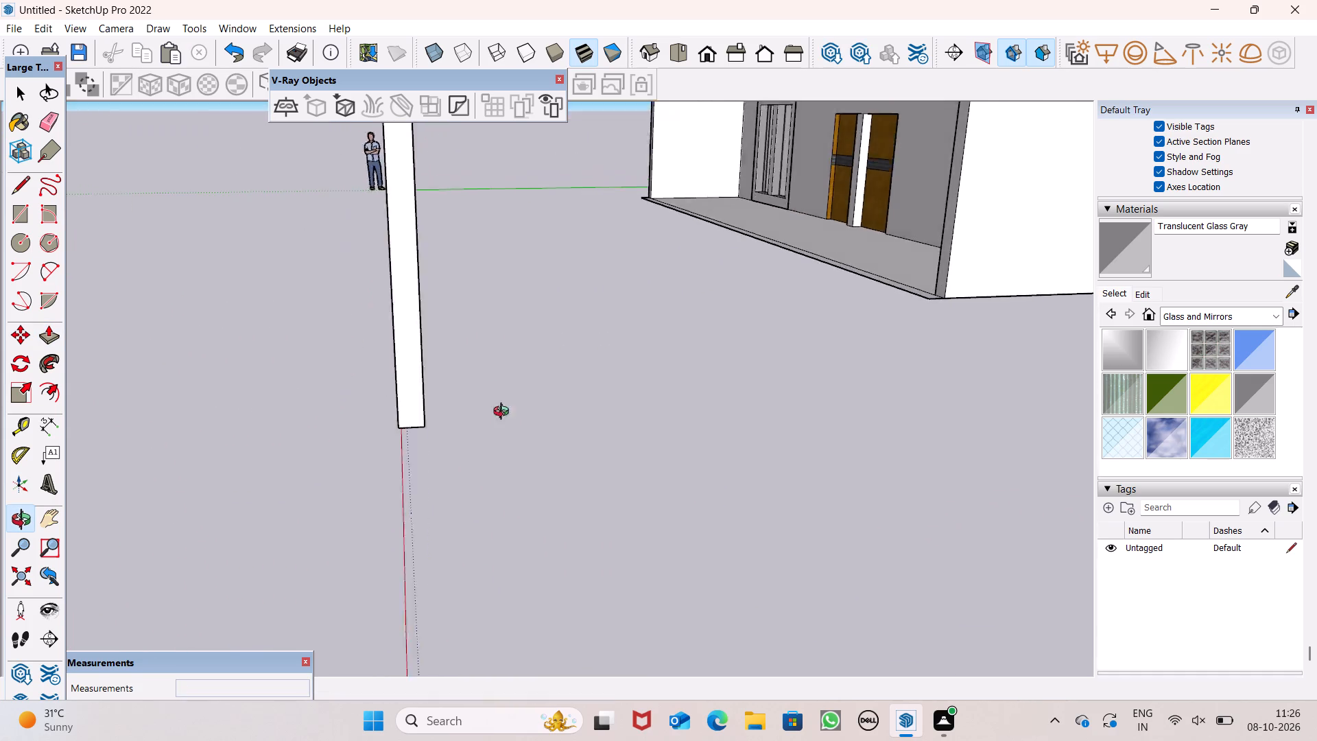
middle_click_drag(504, 413, 816, 439)
scroll(597, 388, "down", 10)
middle_click_drag(995, 469, 1054, 449)
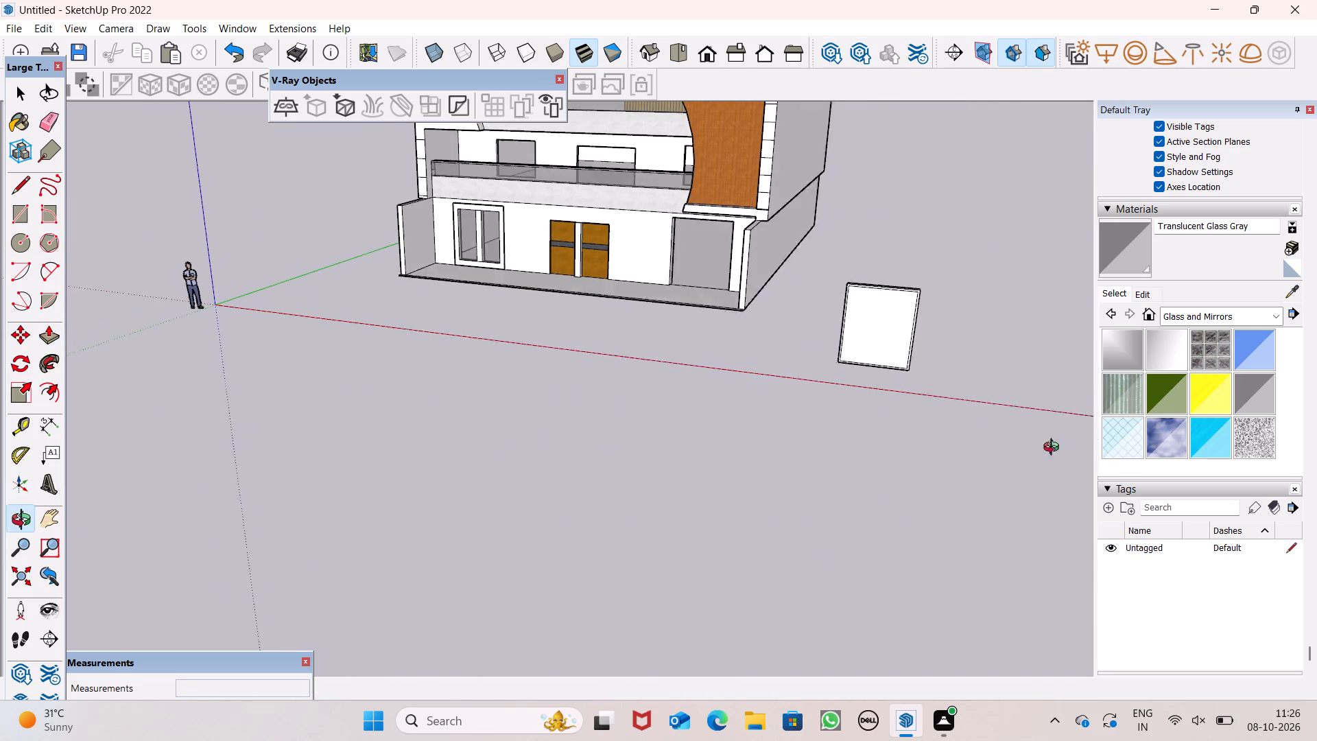
middle_click_drag(1054, 449, 1066, 440)
left_click(1142, 250)
left_click(893, 308)
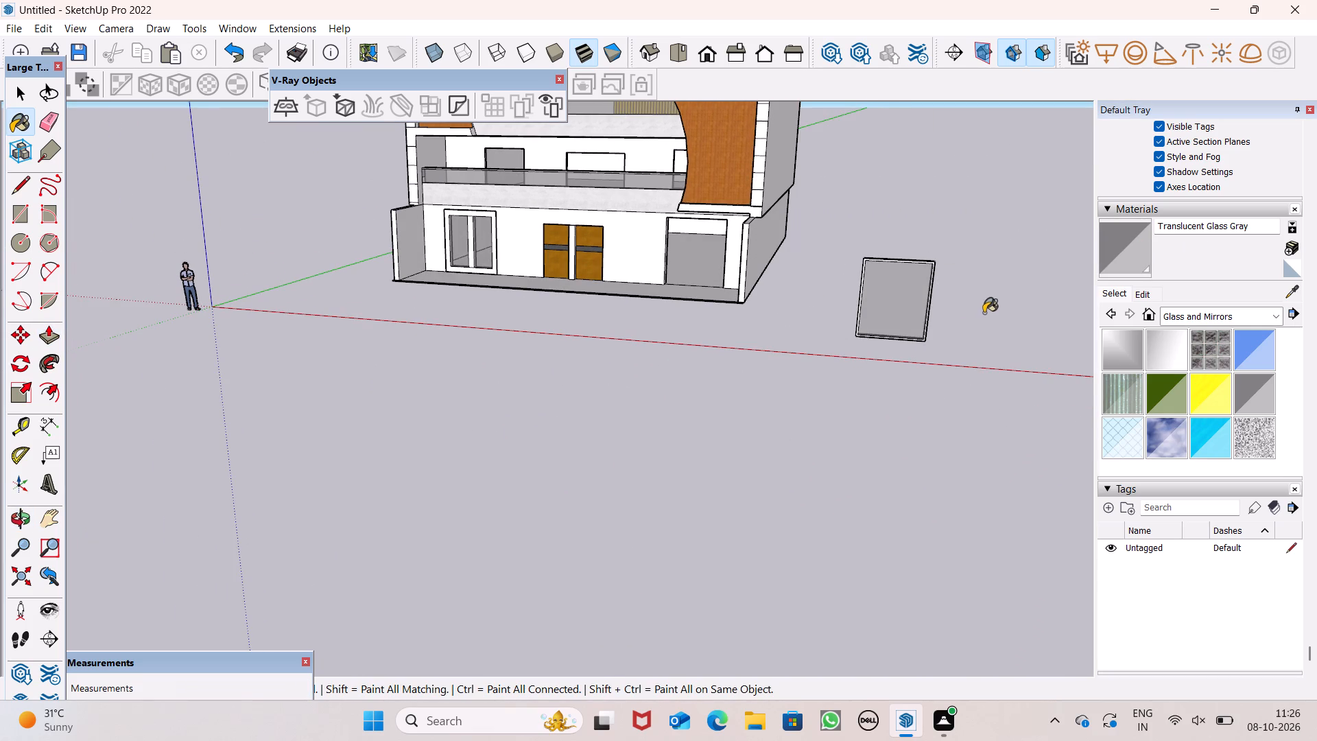
scroll(984, 313, "up", 5)
middle_click_drag(962, 325, 898, 324)
key("space")
Make the frame and its glass pane into one group.
scroll(774, 297, "up", 5)
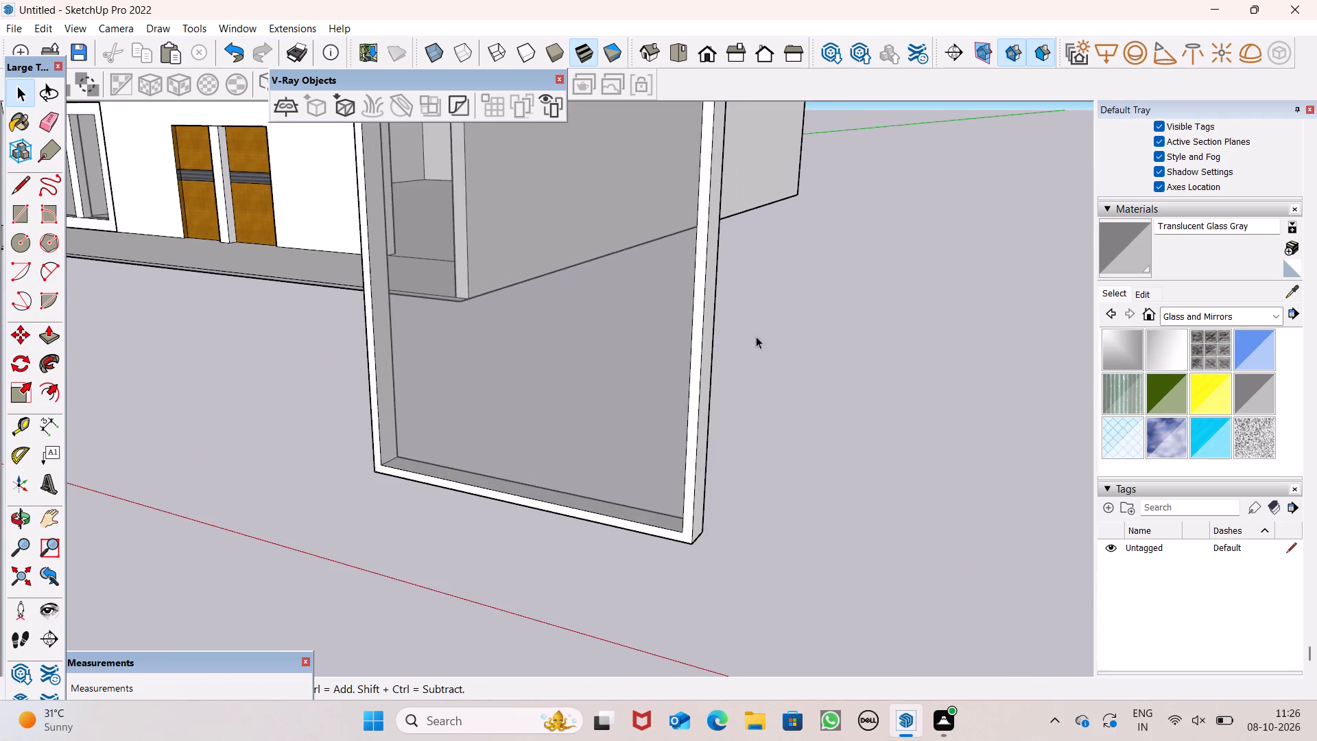
scroll(783, 378, "down", 1)
middle_click_drag(809, 424, 1014, 467)
triple_click(626, 381)
right_click(623, 378)
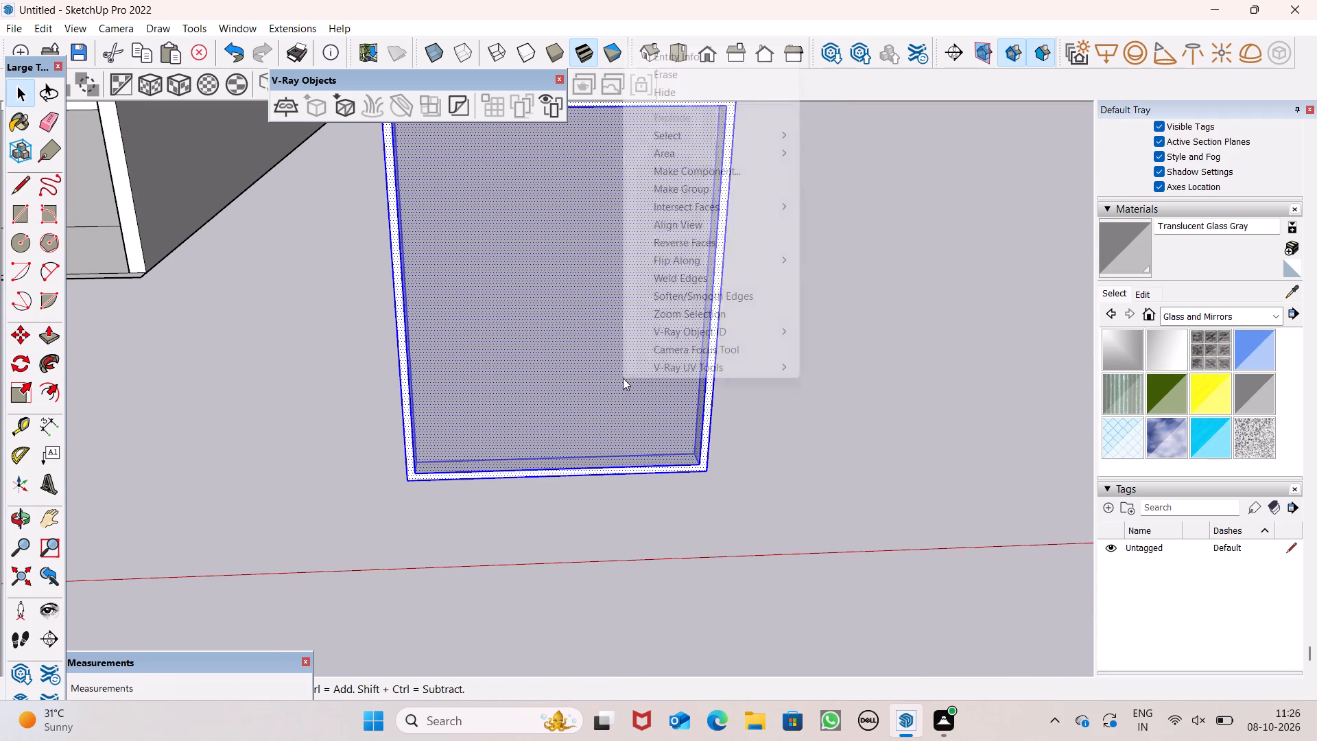
left_click(720, 194)
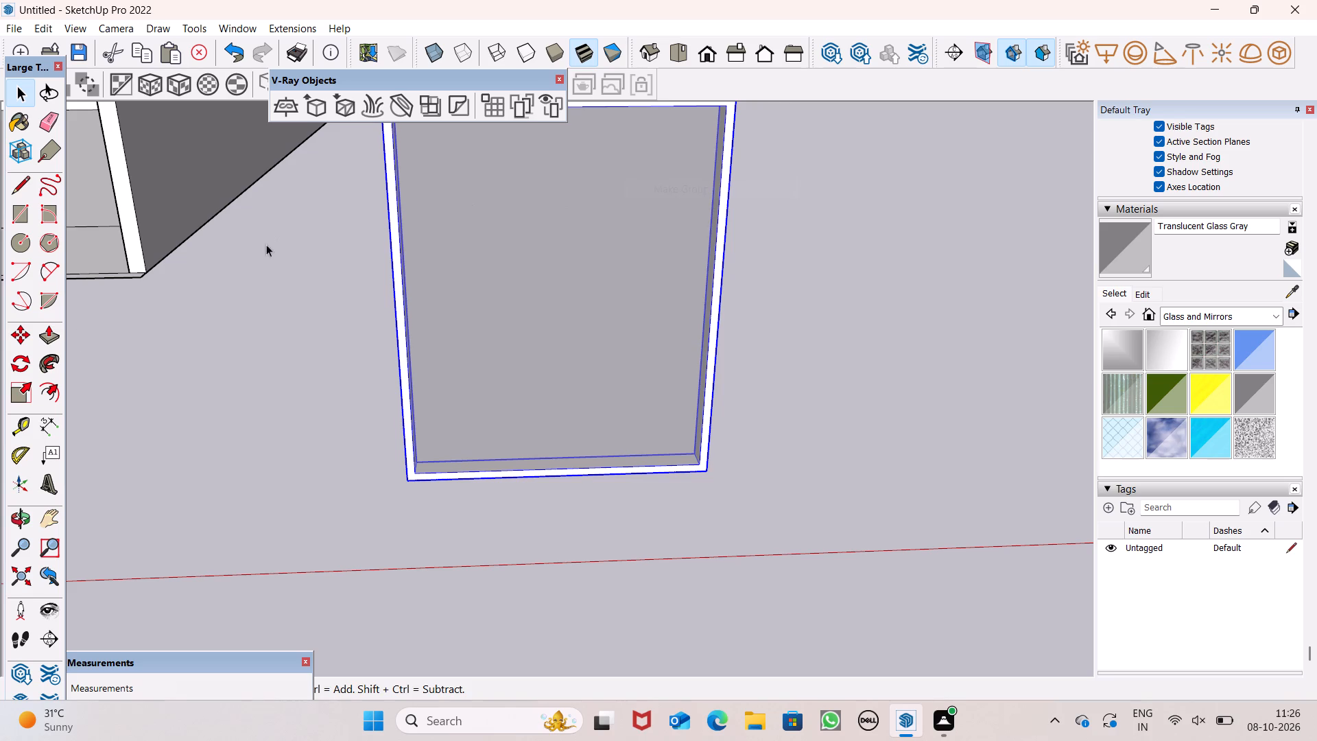
Scale the glazed frame group down uniformly from its upper corner to about 0.82, and deselect it.
left_click(18, 393)
scroll(217, 408, "down", 3)
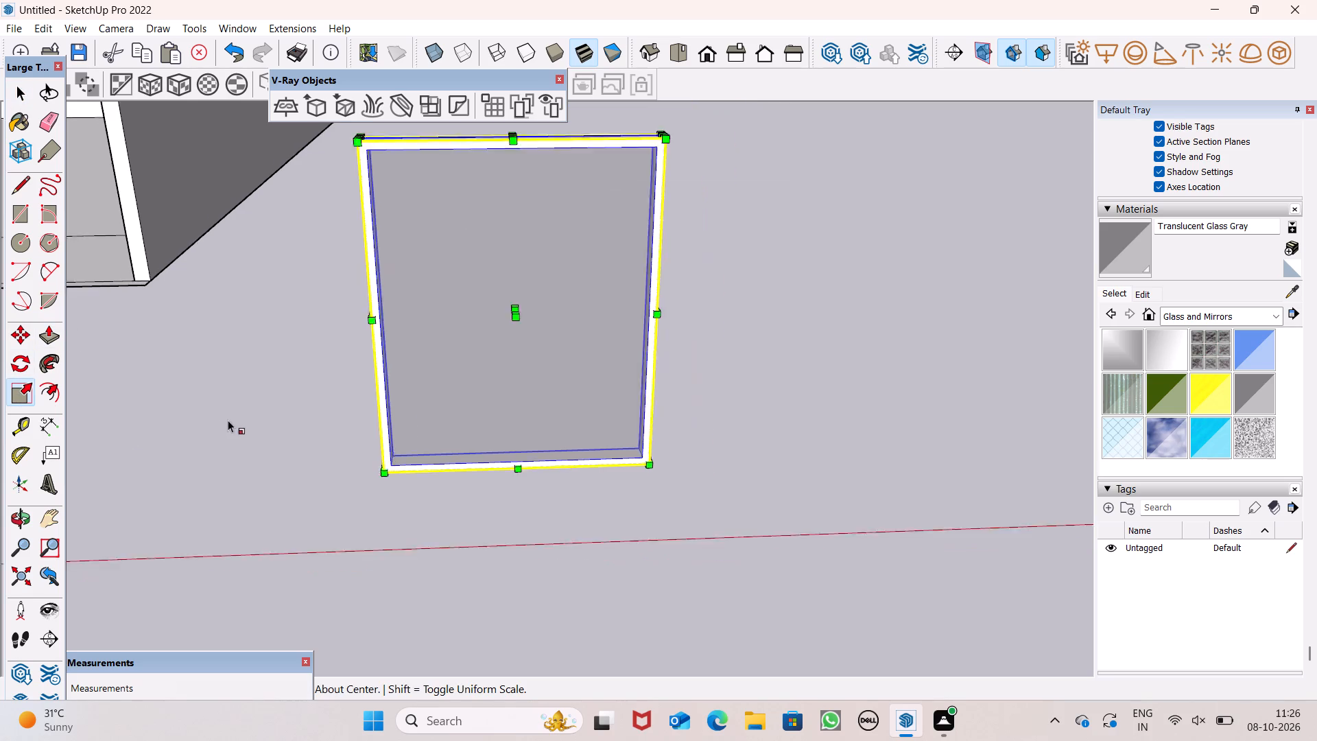
scroll(228, 420, "down", 2)
left_click_drag(309, 257, 339, 294)
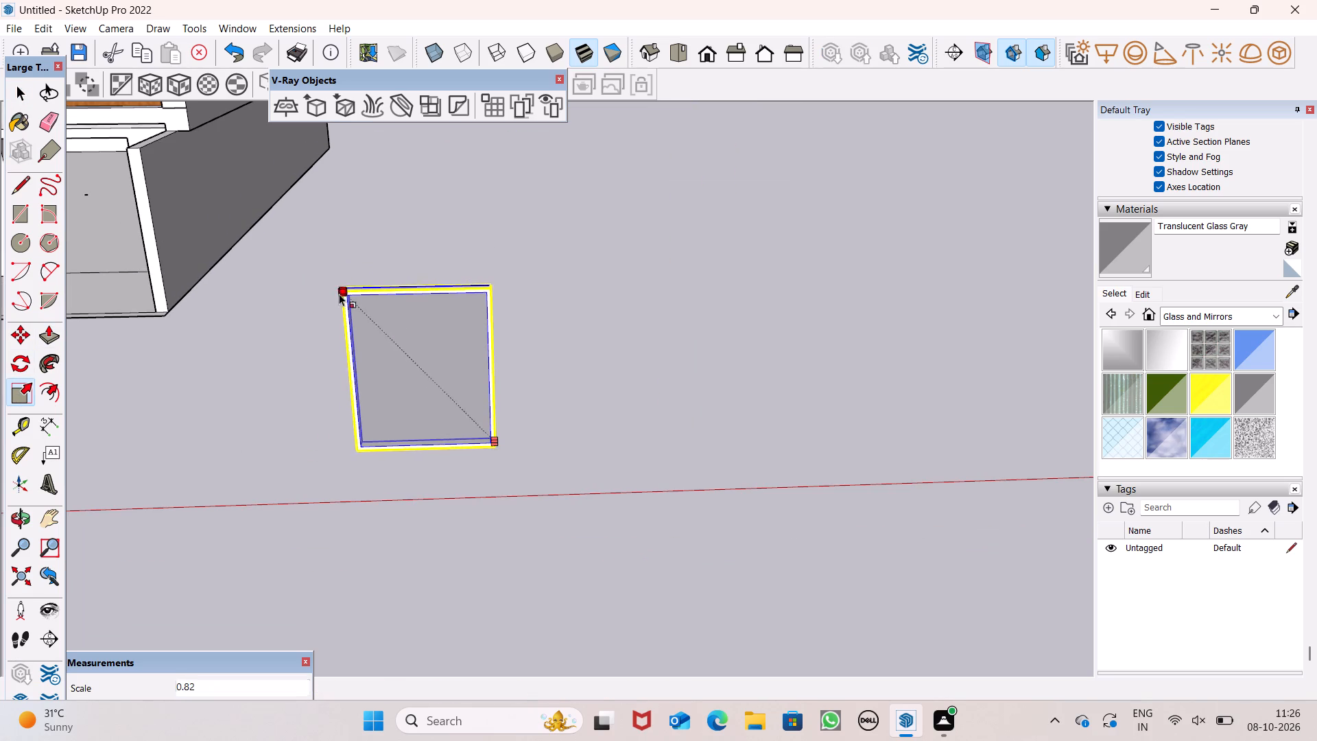
key("space")
left_click(613, 310)
Move the glazed frame group across and back toward the building, near the right ground-floor opening.
scroll(565, 328, "down", 3)
middle_click_drag(538, 384, 559, 309)
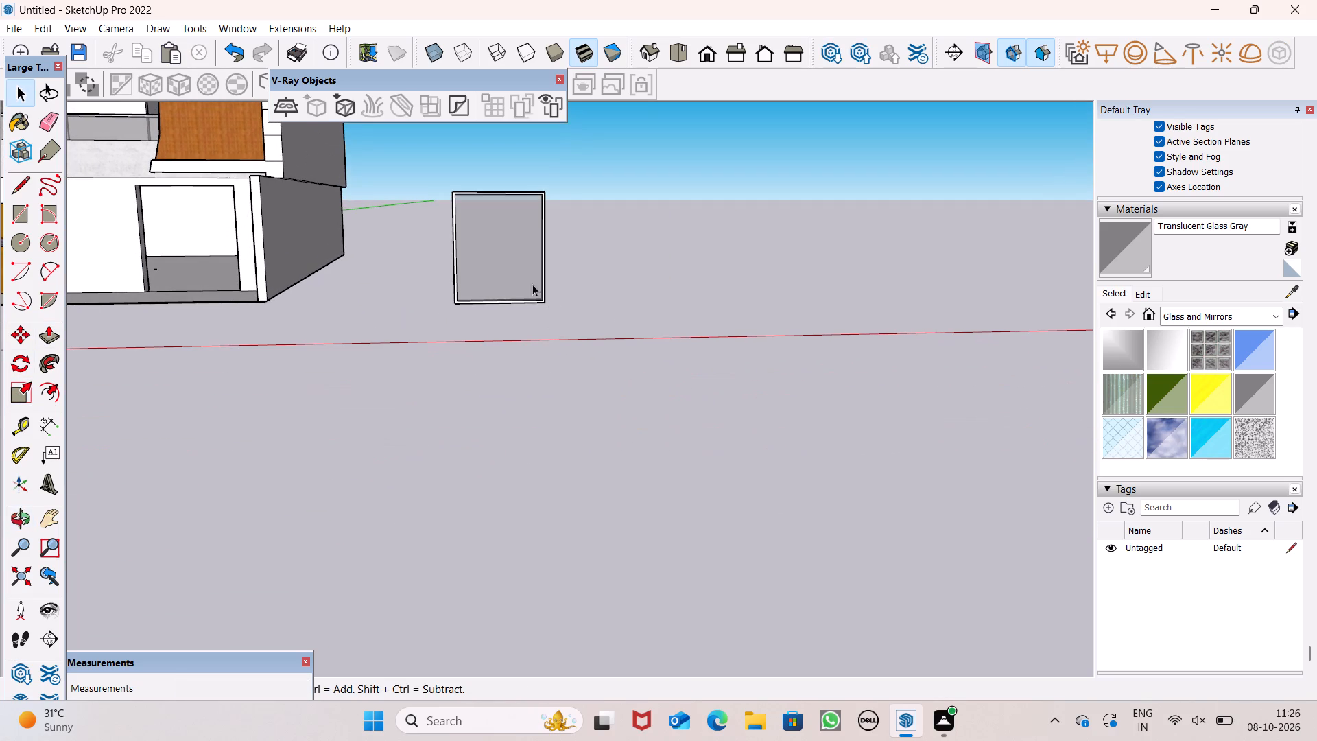
left_click(509, 272)
key("m")
key("Return")
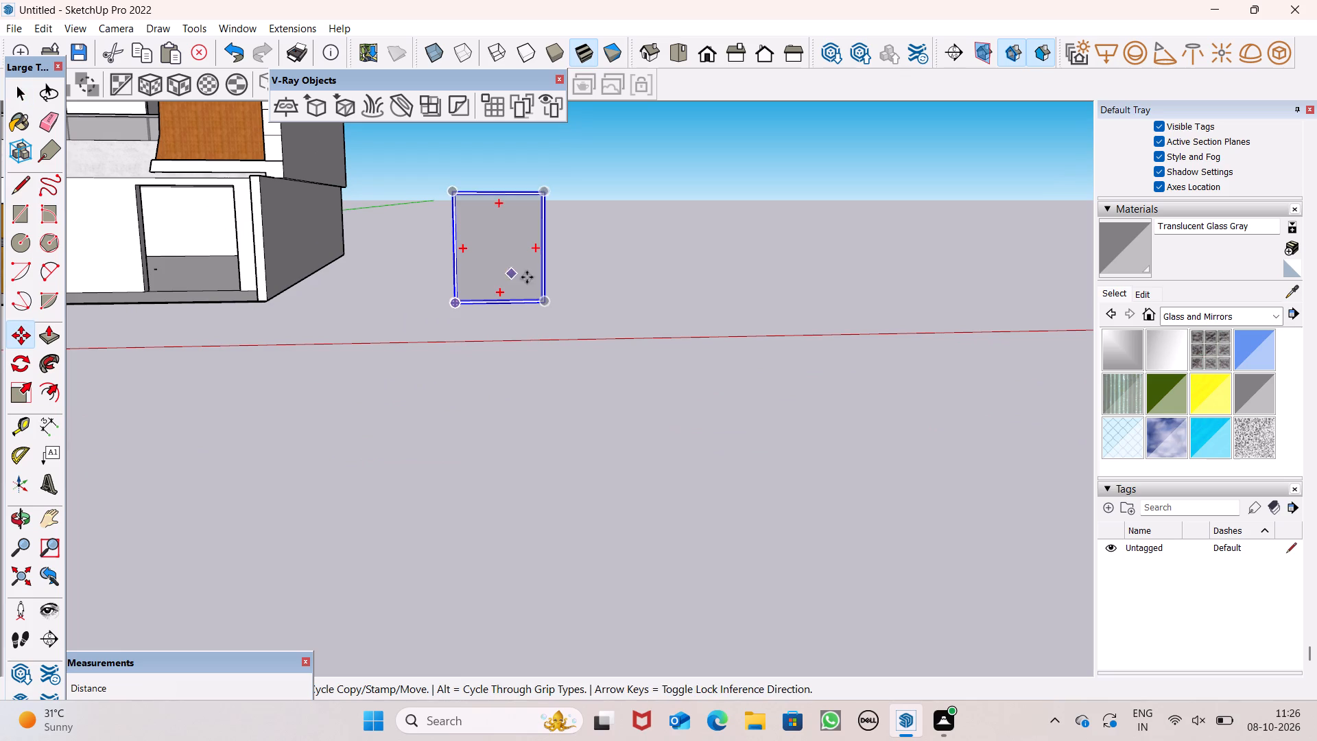
left_click_drag(545, 298, 223, 290)
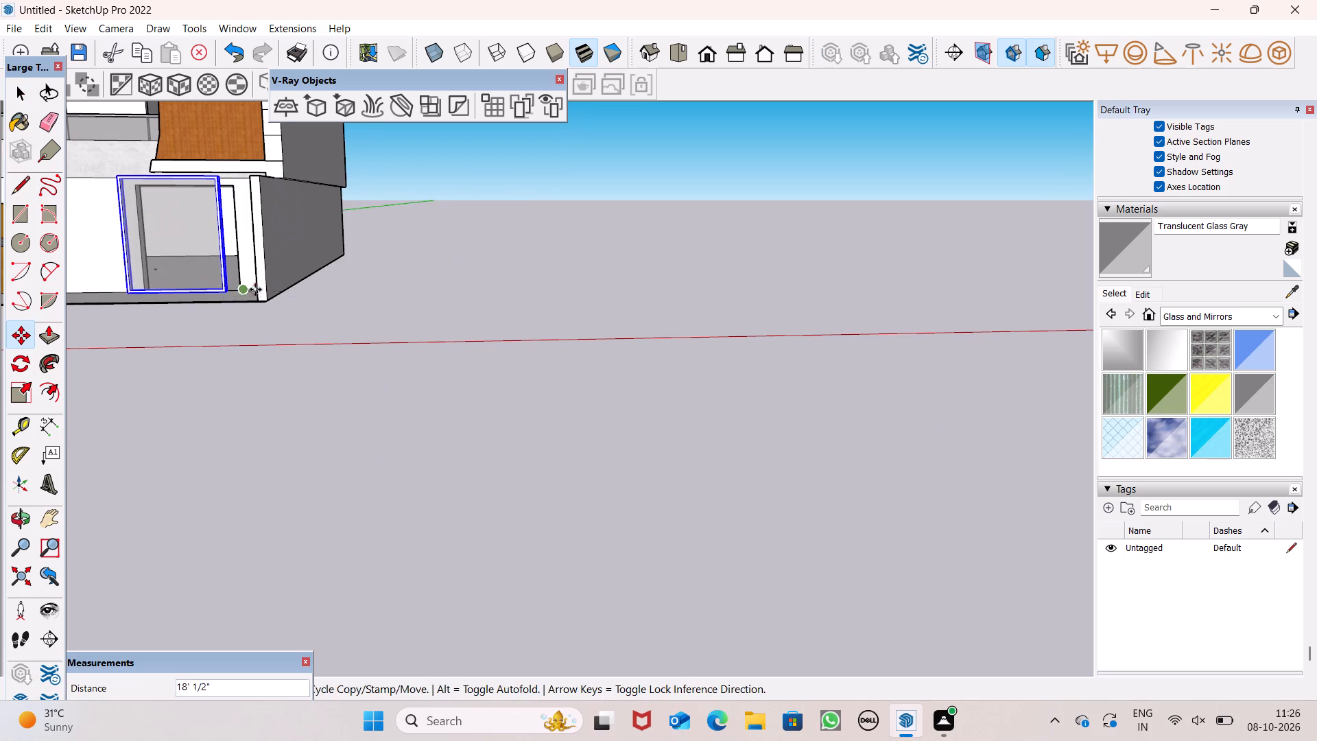
scroll(282, 266, "up", 4)
middle_click_drag(271, 272, 212, 327)
scroll(212, 327, "up", 1)
scroll(295, 268, "down", 6)
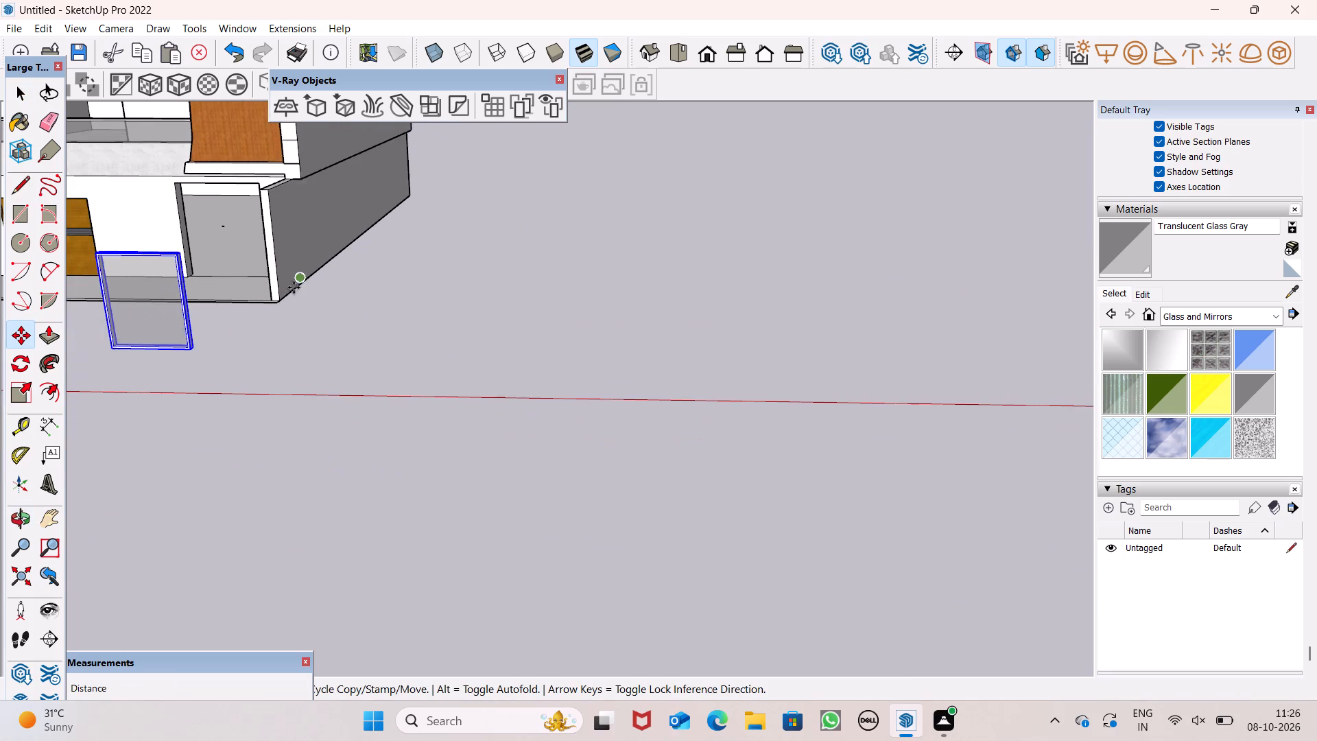
scroll(255, 318, "up", 2)
left_click_drag(174, 359, 269, 278)
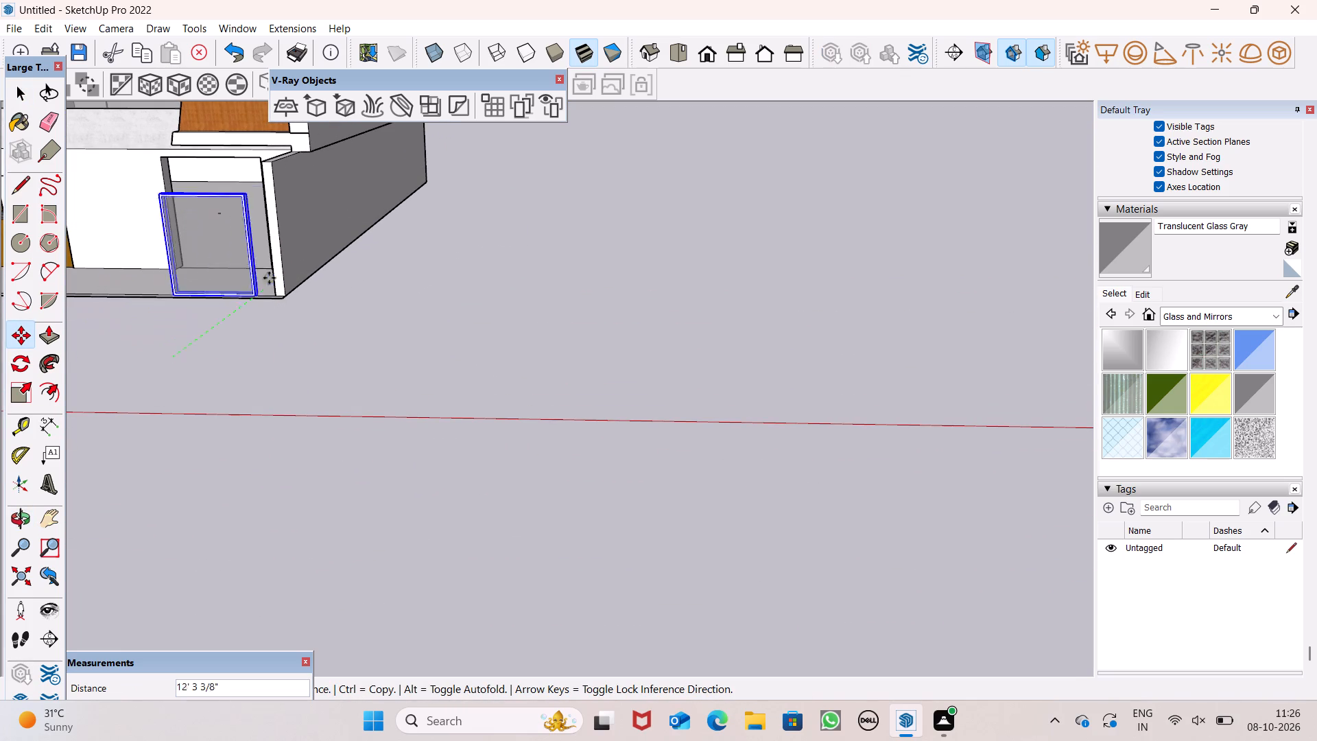
left_click_drag(269, 278, 271, 271)
Move the glazed frame group by its lower corner onto the porch floor against the front wall, at the right opening.
middle_click_drag(270, 270, 320, 329)
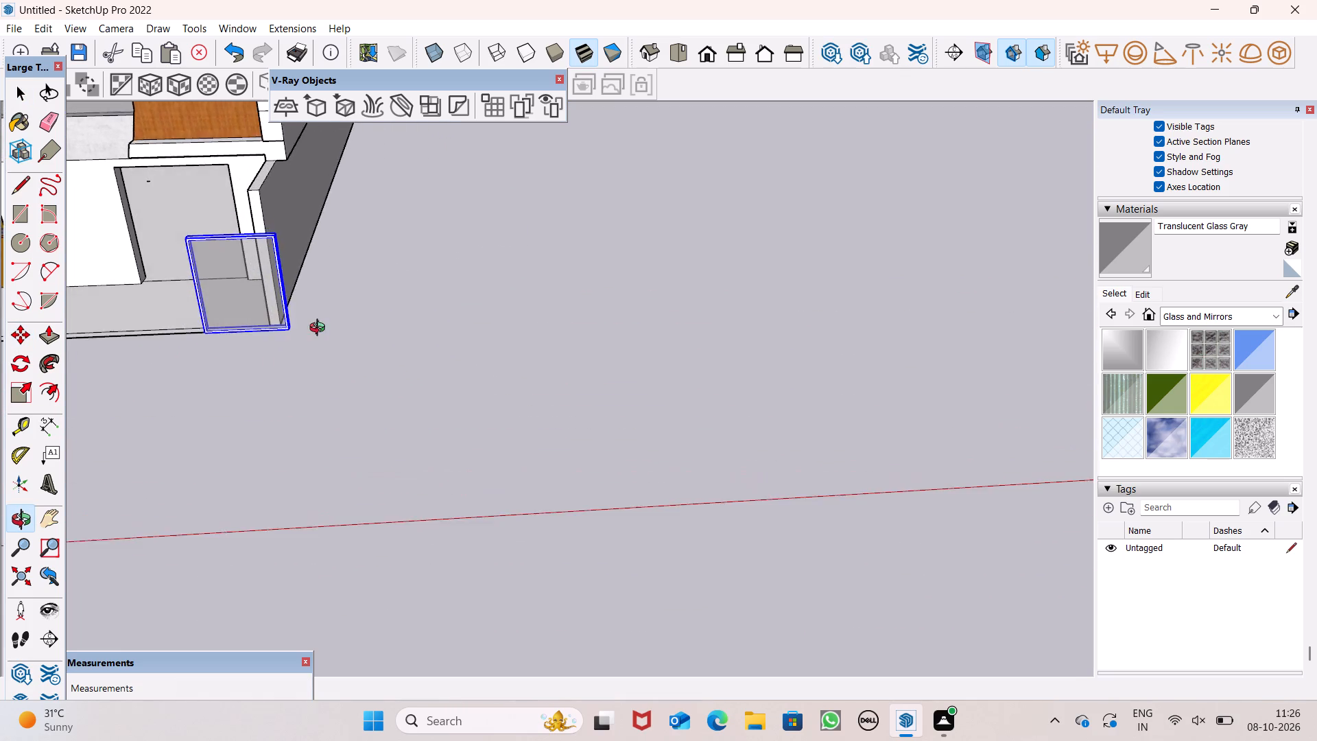
middle_click_drag(320, 329, 525, 347)
scroll(264, 441, "up", 4)
scroll(372, 298, "down", 1)
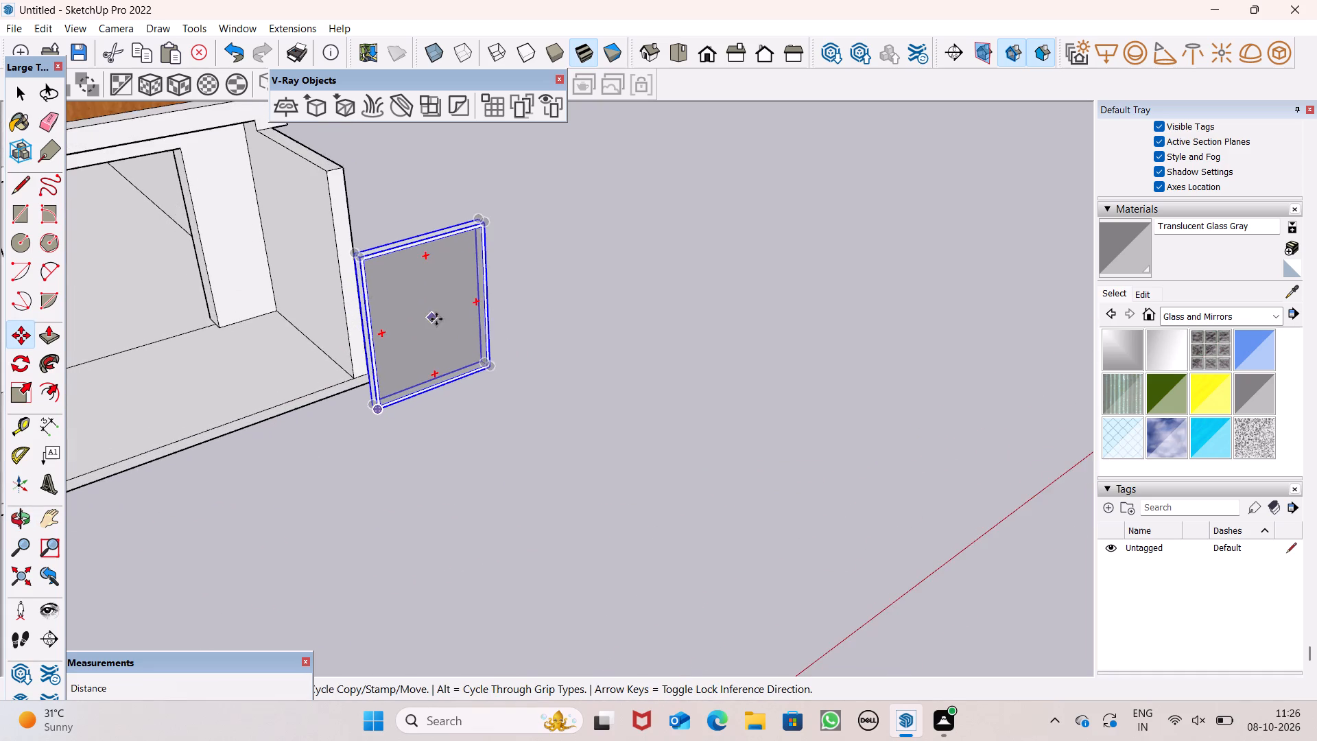
scroll(377, 316, "down", 4)
left_click_drag(460, 359, 279, 335)
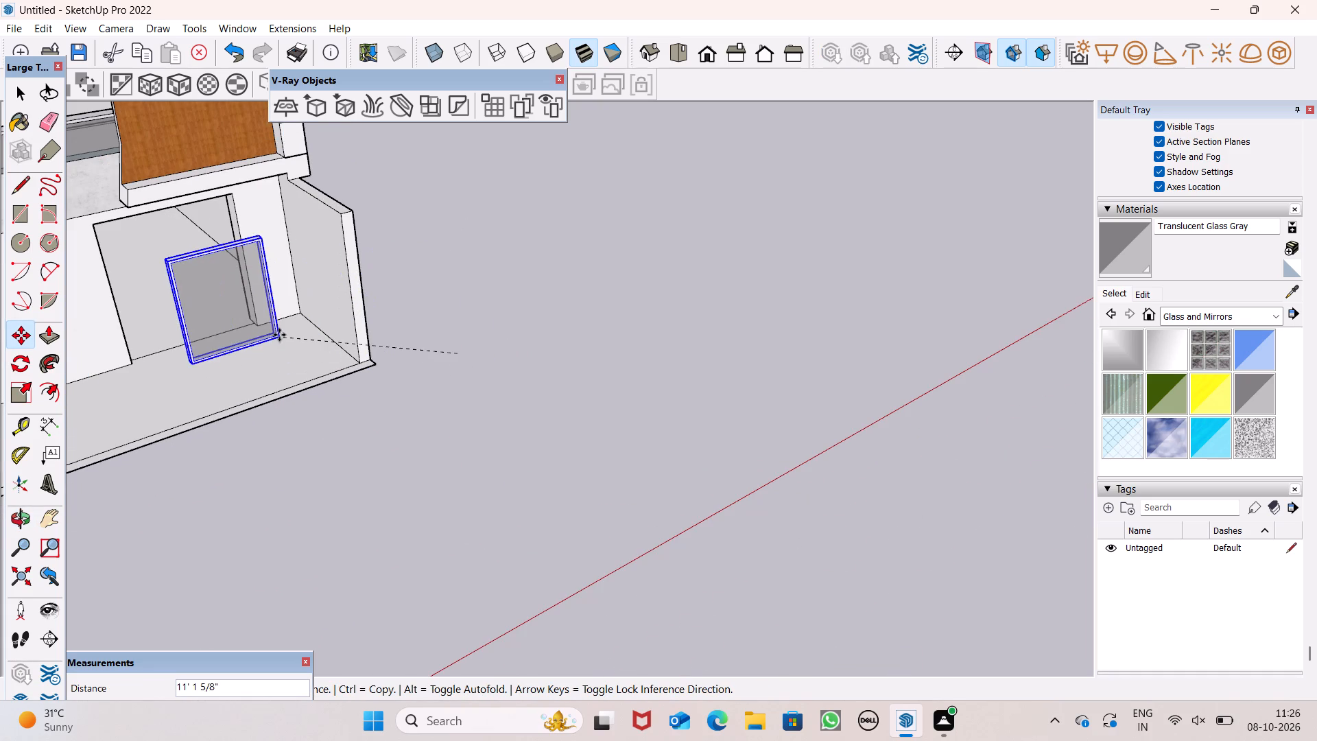
left_click_drag(279, 335, 262, 325)
Move the glazed frame group by its lower outer corner to the bottom corner of the right ground-floor opening, beside the side wall.
scroll(283, 326, "up", 8)
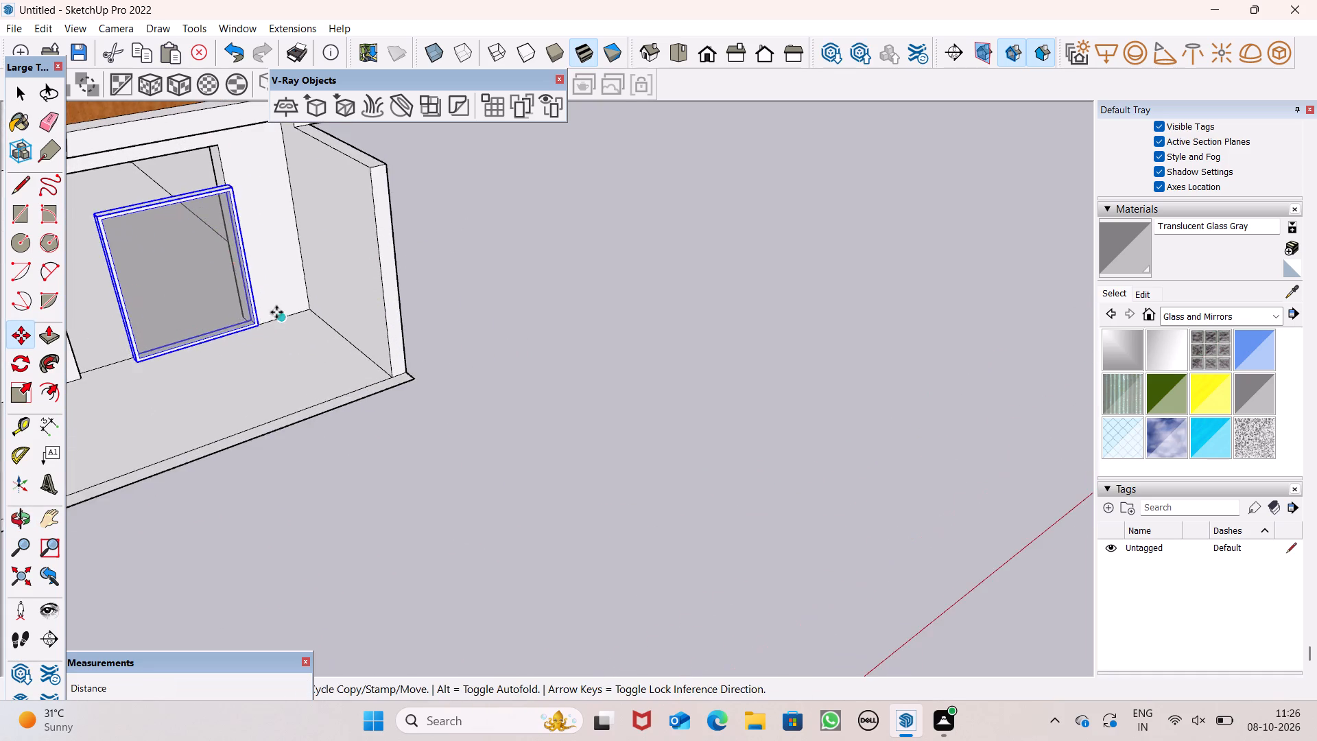
scroll(276, 312, "up", 3)
middle_click_drag(290, 341, 183, 348)
scroll(256, 283, "up", 7)
scroll(336, 316, "down", 5)
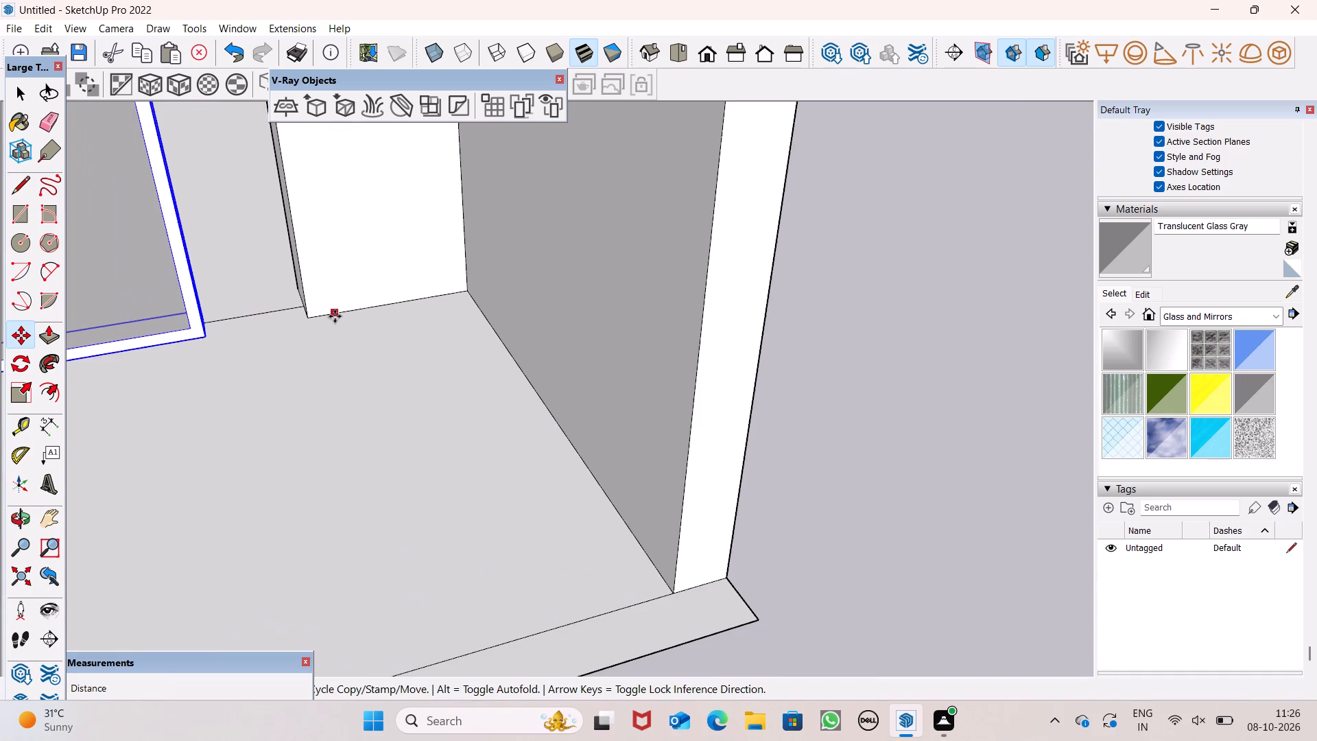
left_click_drag(202, 337, 272, 324)
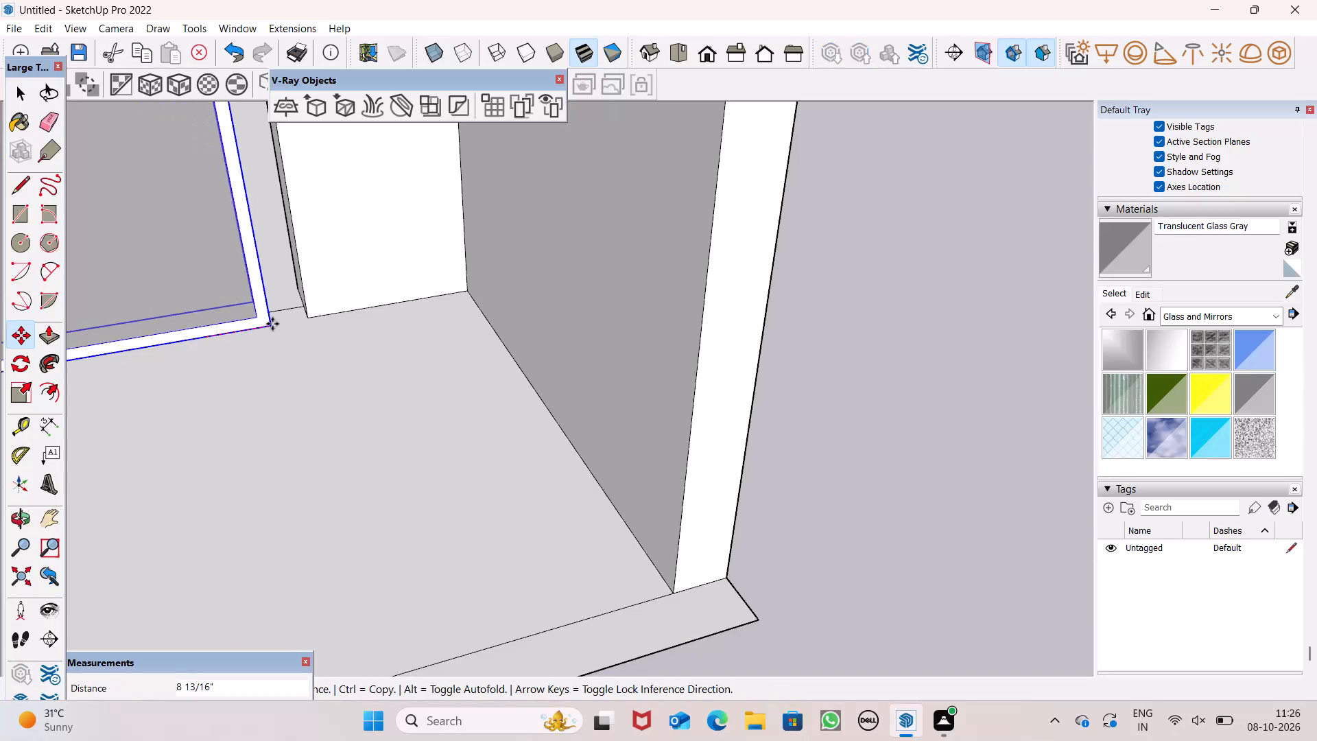
left_click_drag(272, 324, 313, 315)
scroll(440, 315, "down", 6)
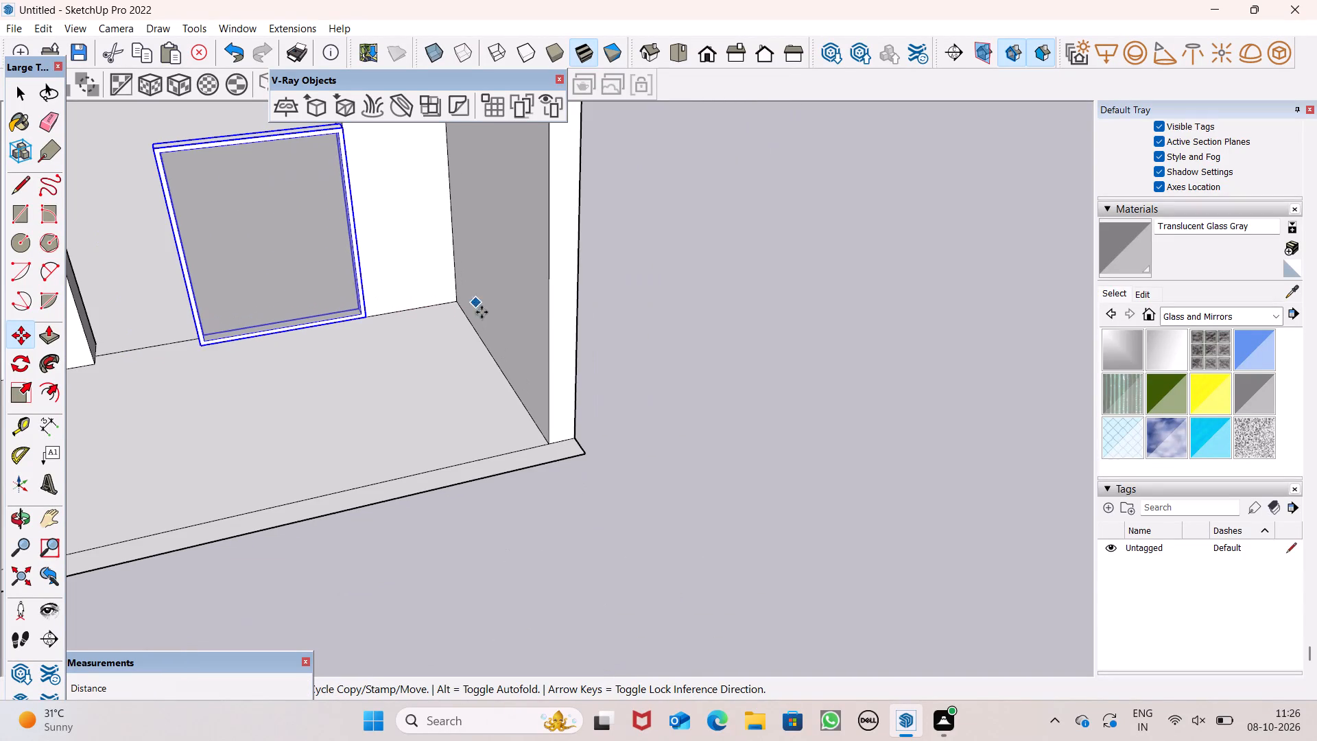
scroll(453, 278, "down", 5)
middle_click_drag(455, 309, 433, 342)
scroll(460, 355, "down", 1)
key("space")
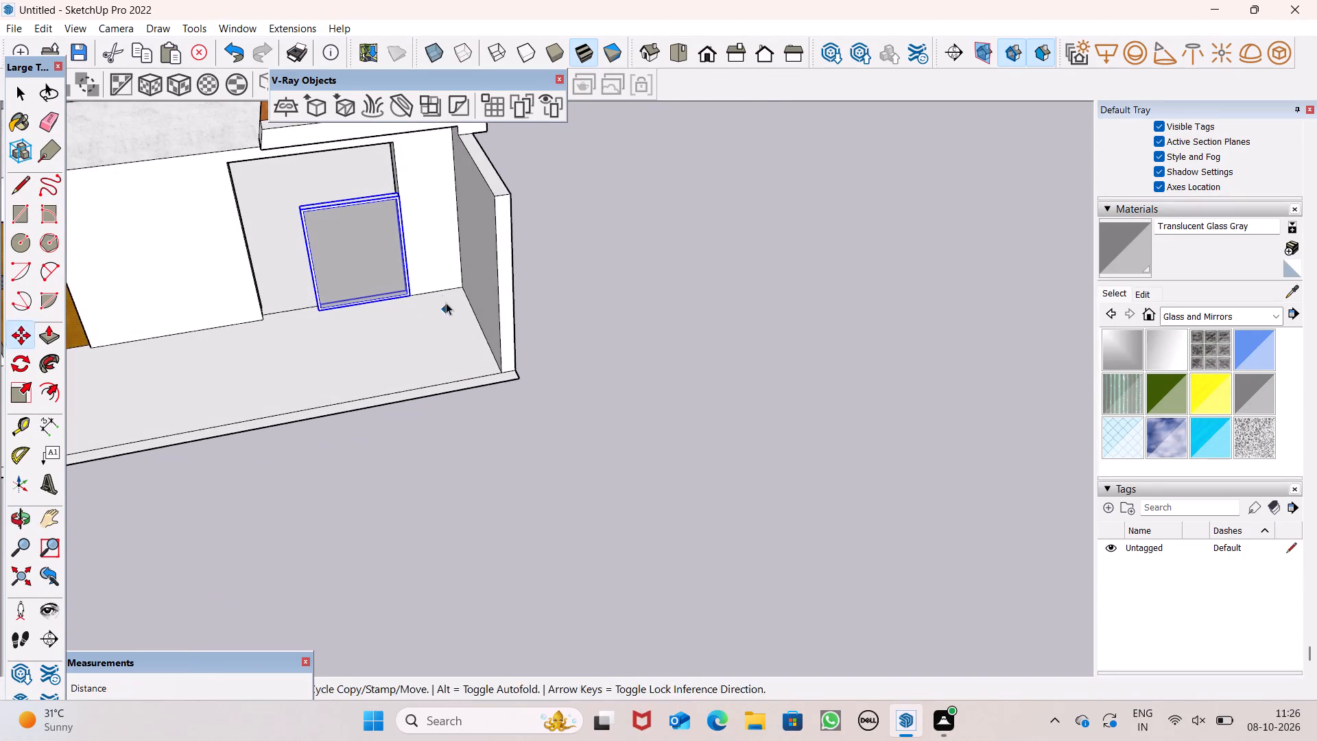
Scale the glazed frame group to fill the right opening, about 1.59 in width and up to the opening's top edge, and deselect it.
middle_click_drag(438, 309, 534, 315)
scroll(533, 326, "up", 1)
scroll(369, 245, "down", 6)
middle_click_drag(361, 292, 509, 285)
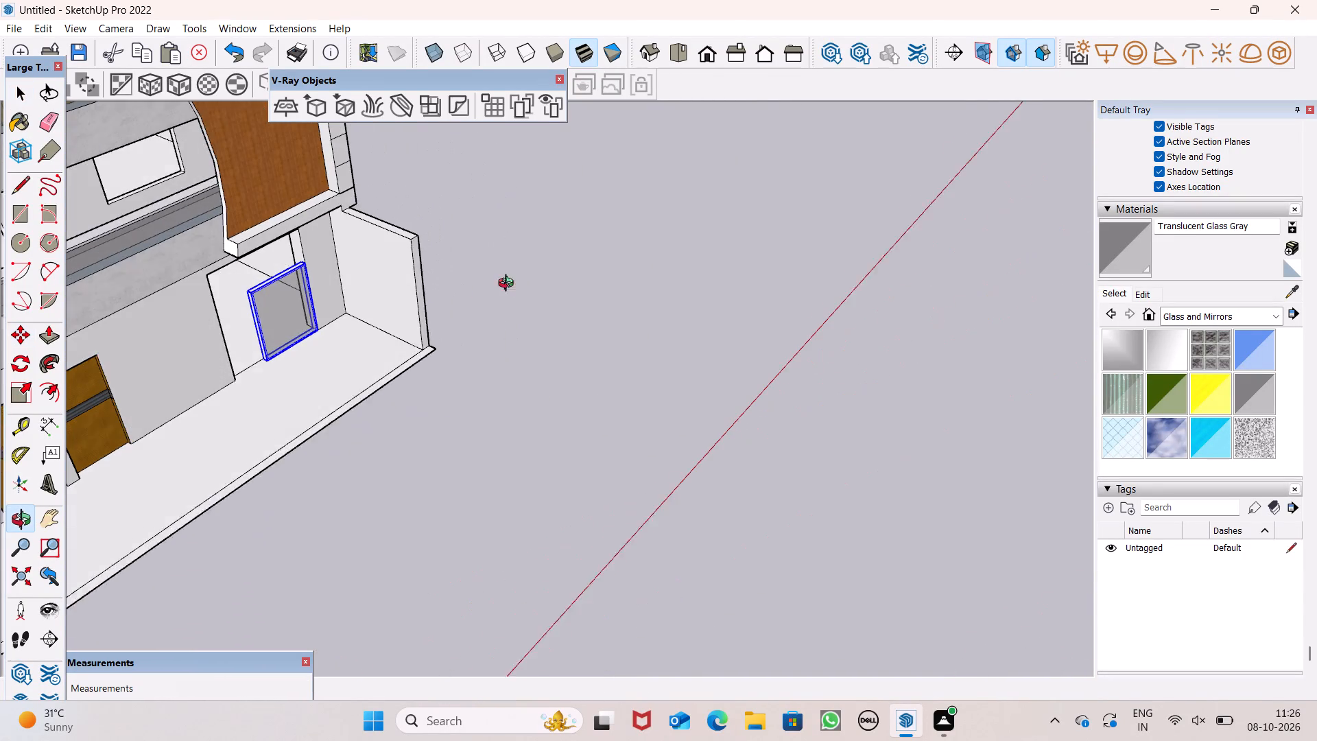
middle_click_drag(509, 285, 510, 274)
left_click(21, 391)
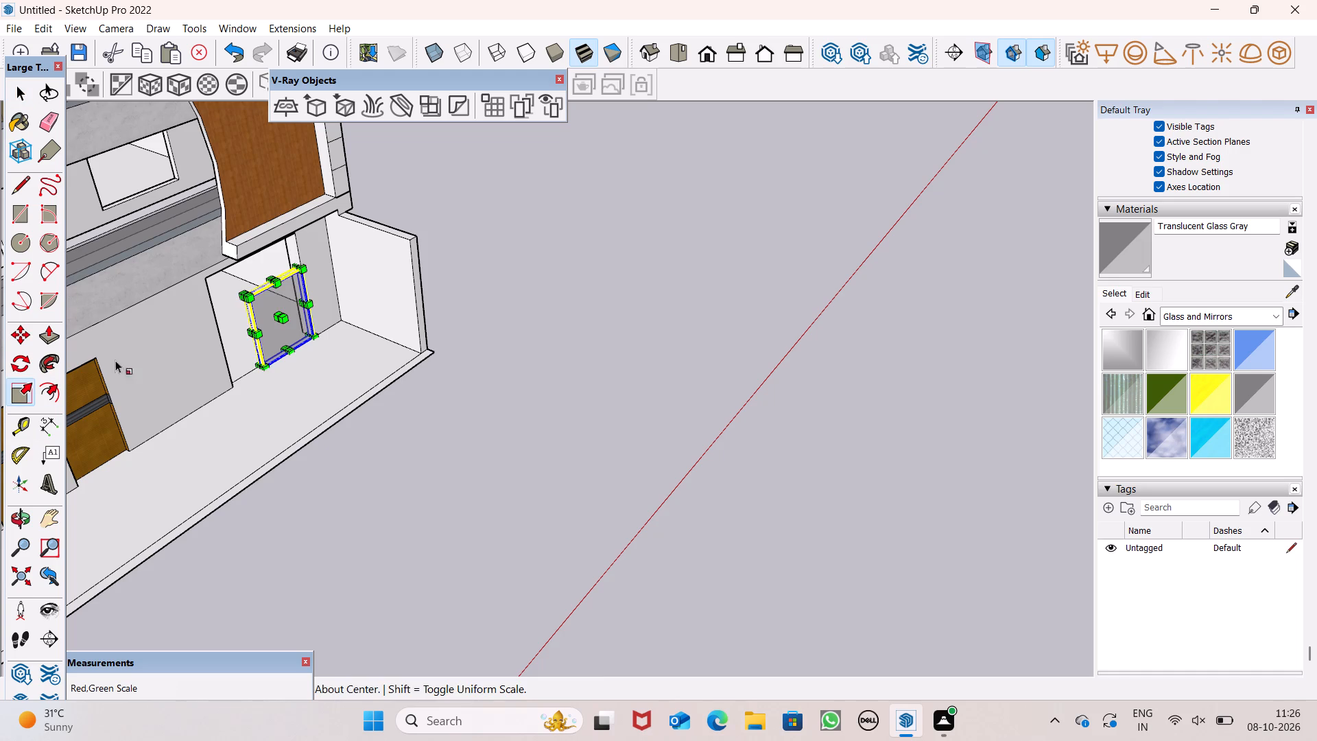
scroll(201, 320, "up", 6)
left_click_drag(284, 349, 280, 355)
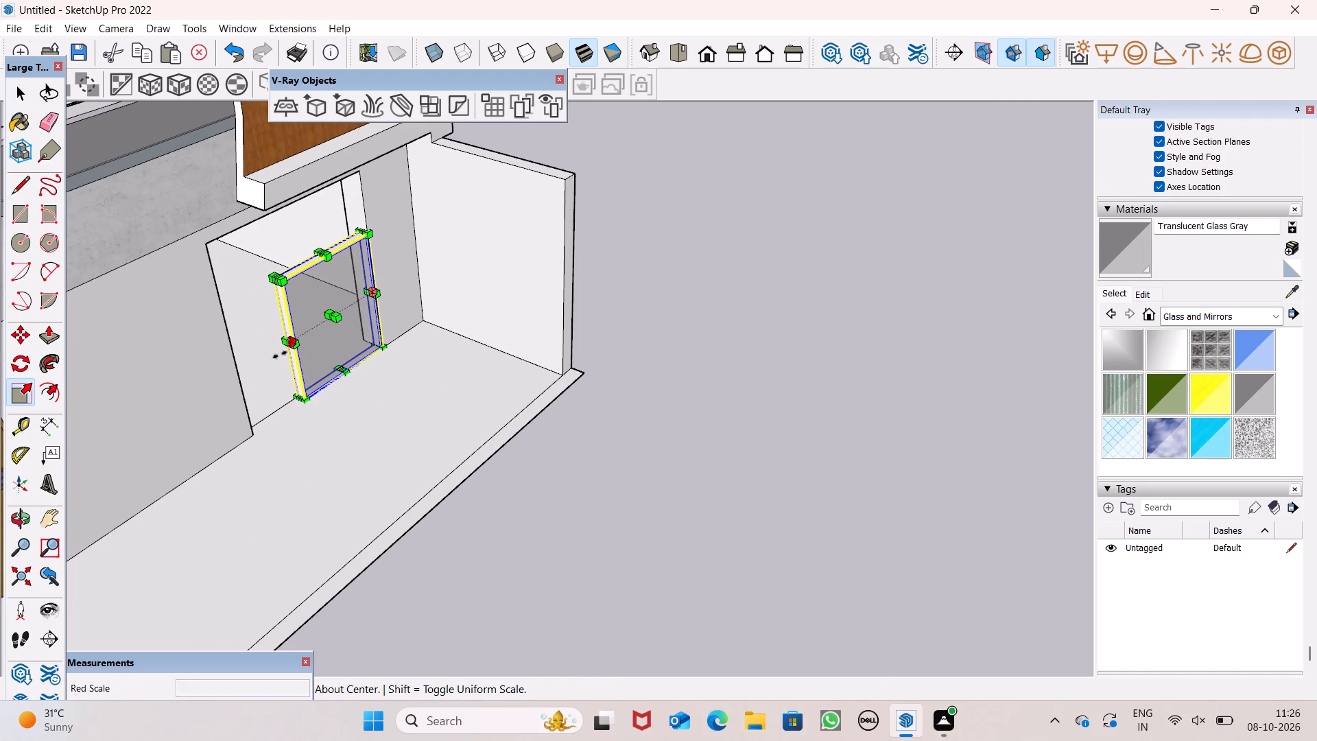
left_click_drag(280, 355, 242, 375)
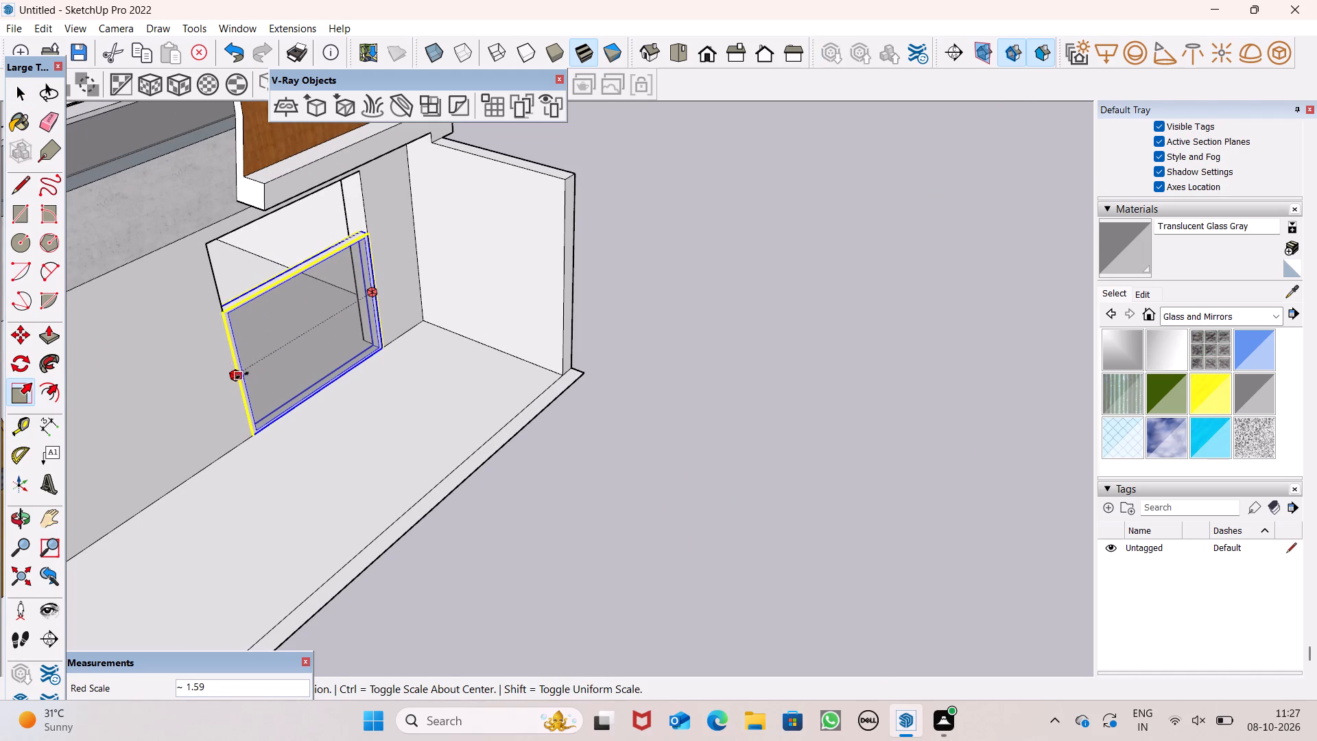
left_click_drag(242, 375, 241, 375)
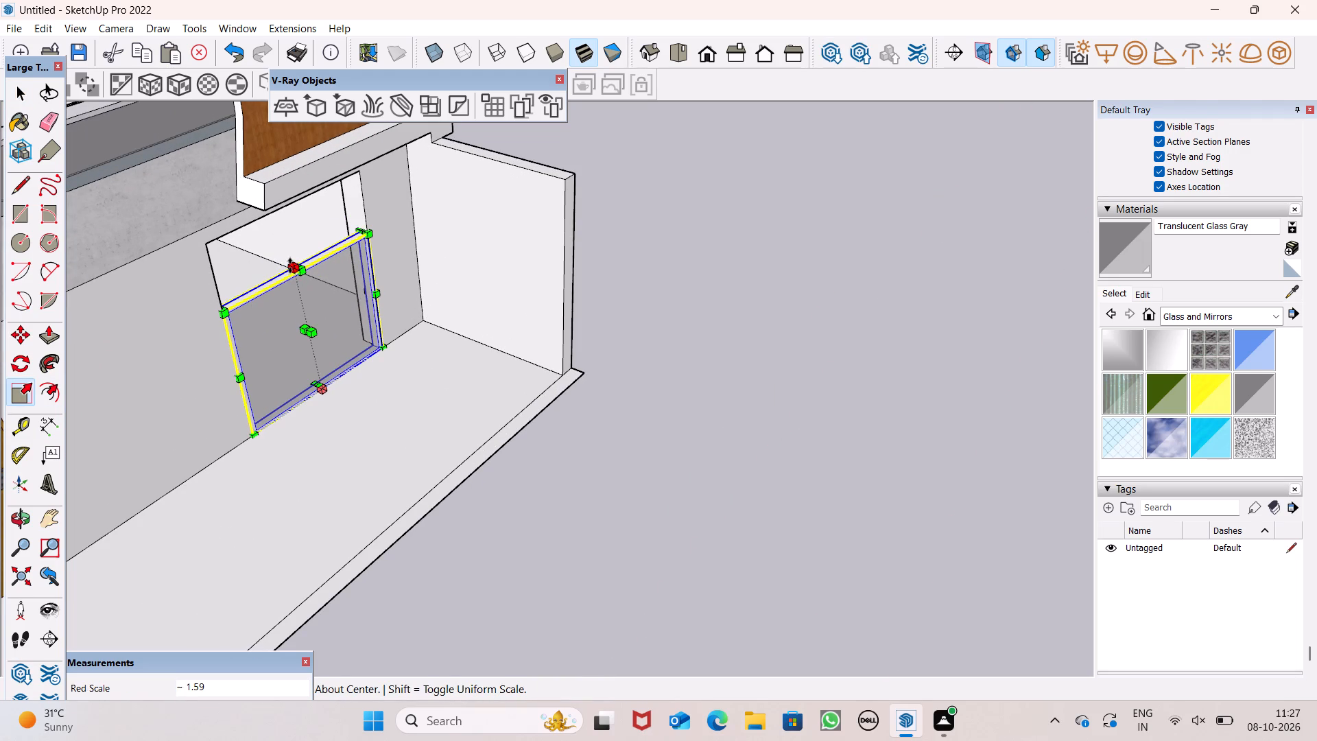
left_click_drag(291, 266, 259, 219)
key("space")
left_click(785, 333)
Examine the ground-floor windows and the whole front elevation from several angles and distances.
scroll(750, 286, "down", 6)
middle_click_drag(763, 377, 712, 334)
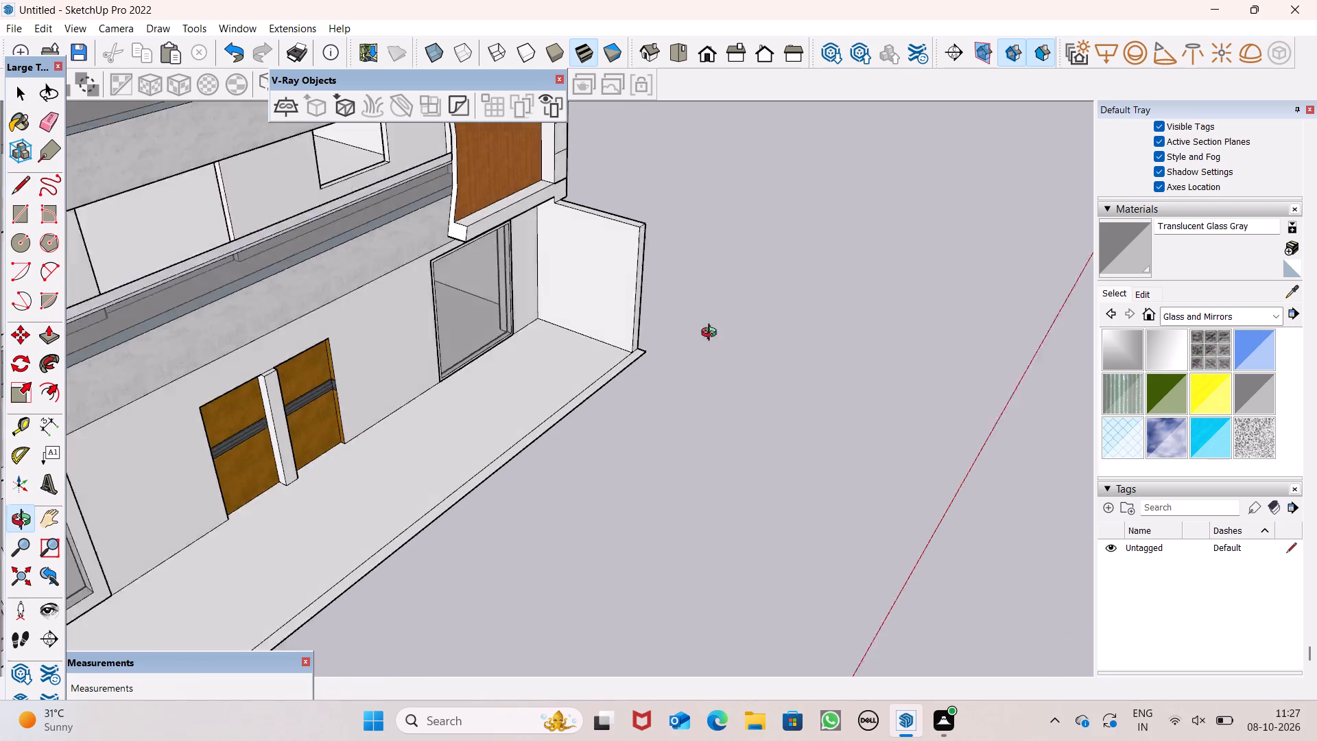
middle_click_drag(712, 334, 301, 205)
scroll(523, 225, "down", 1)
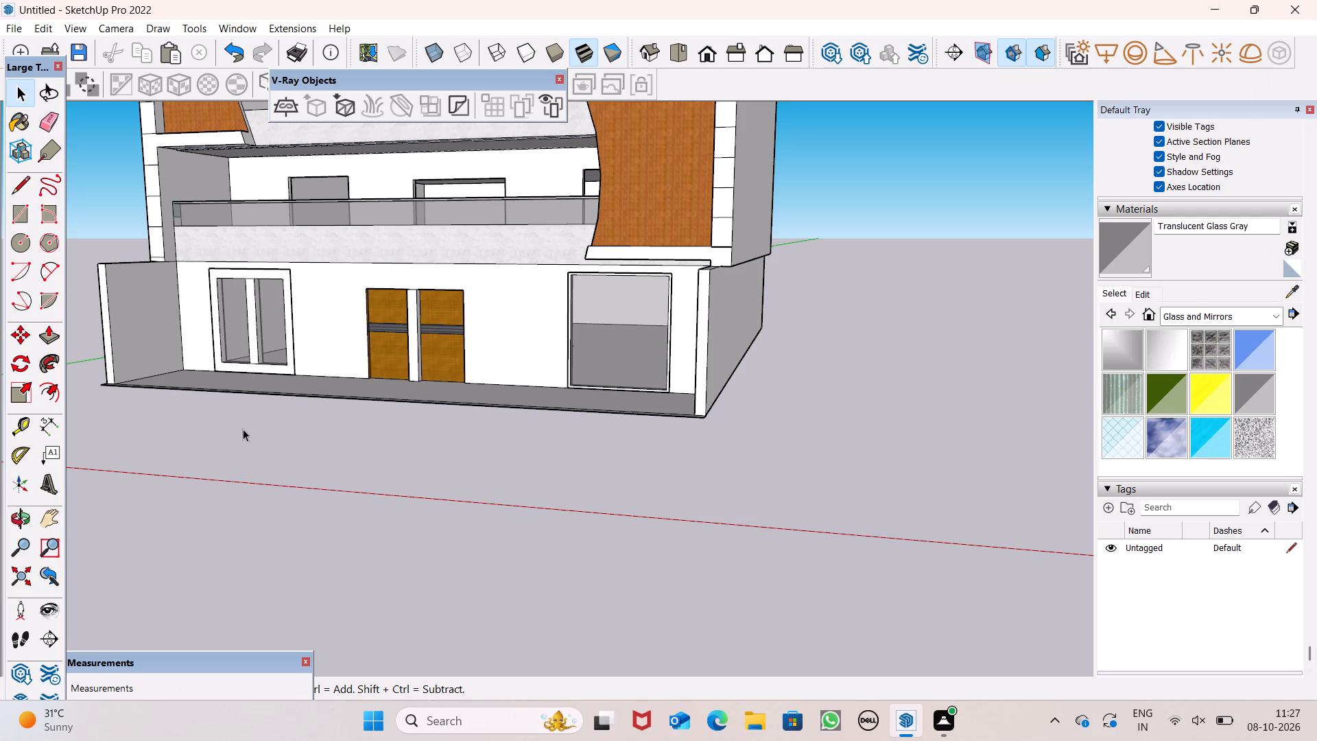
scroll(582, 228, "down", 7)
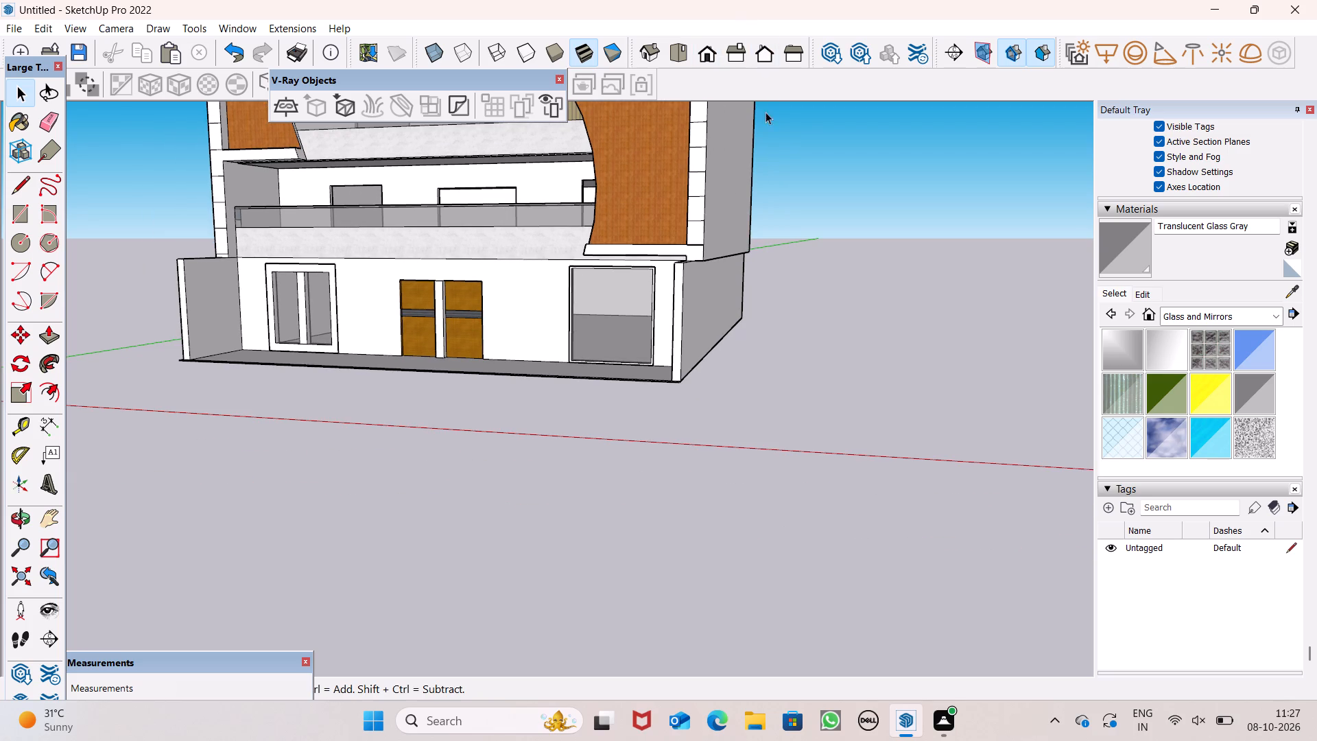
scroll(490, 311, "down", 5)
middle_click_drag(517, 389, 628, 467)
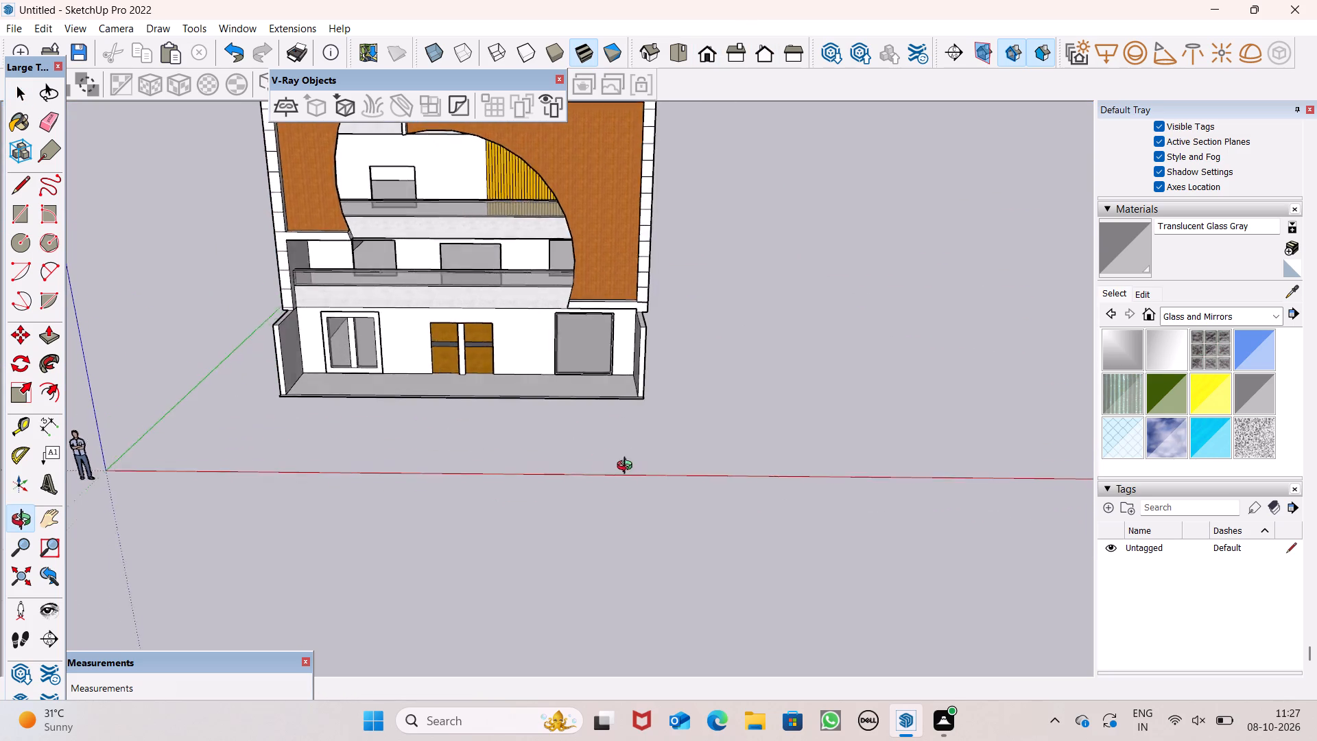
middle_click_drag(628, 467, 621, 379)
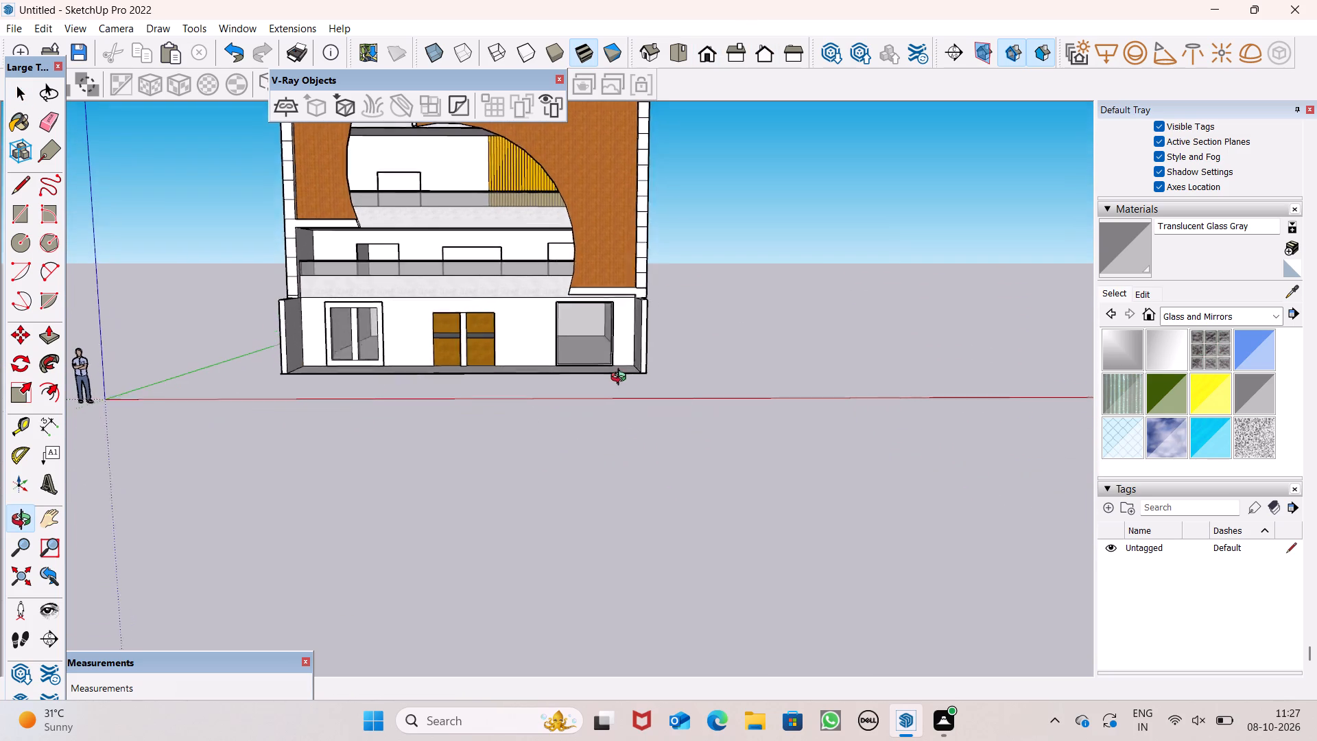
middle_click_drag(621, 379, 595, 368)
scroll(597, 314, "down", 3)
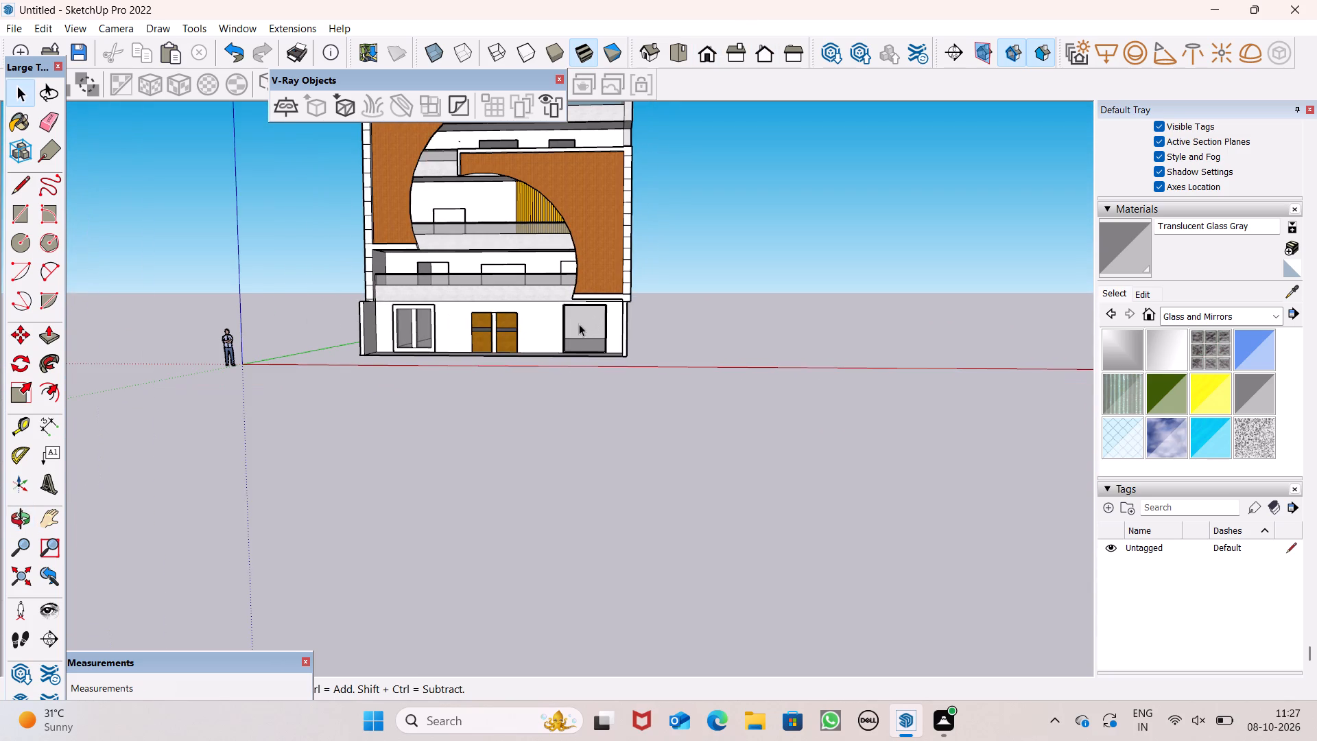
scroll(488, 238, "down", 3)
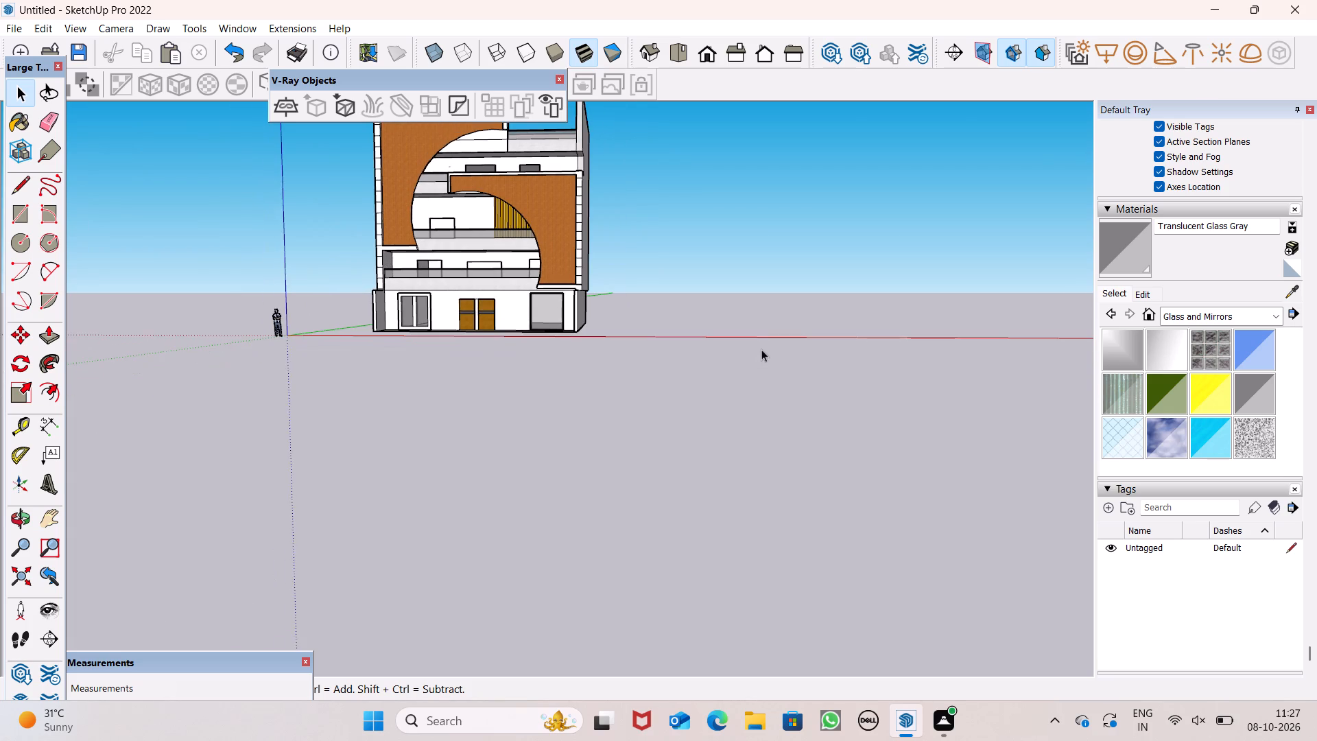
scroll(761, 349, "up", 1)
scroll(685, 421, "down", 1)
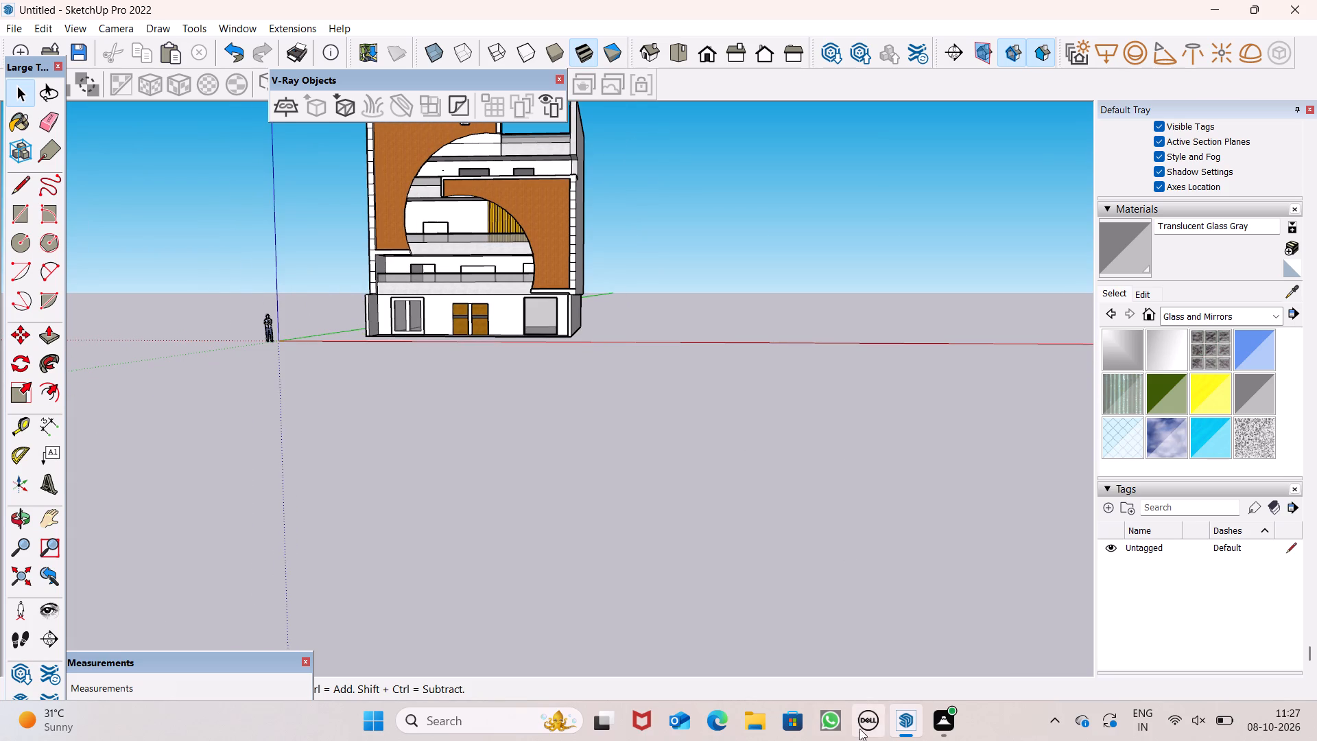
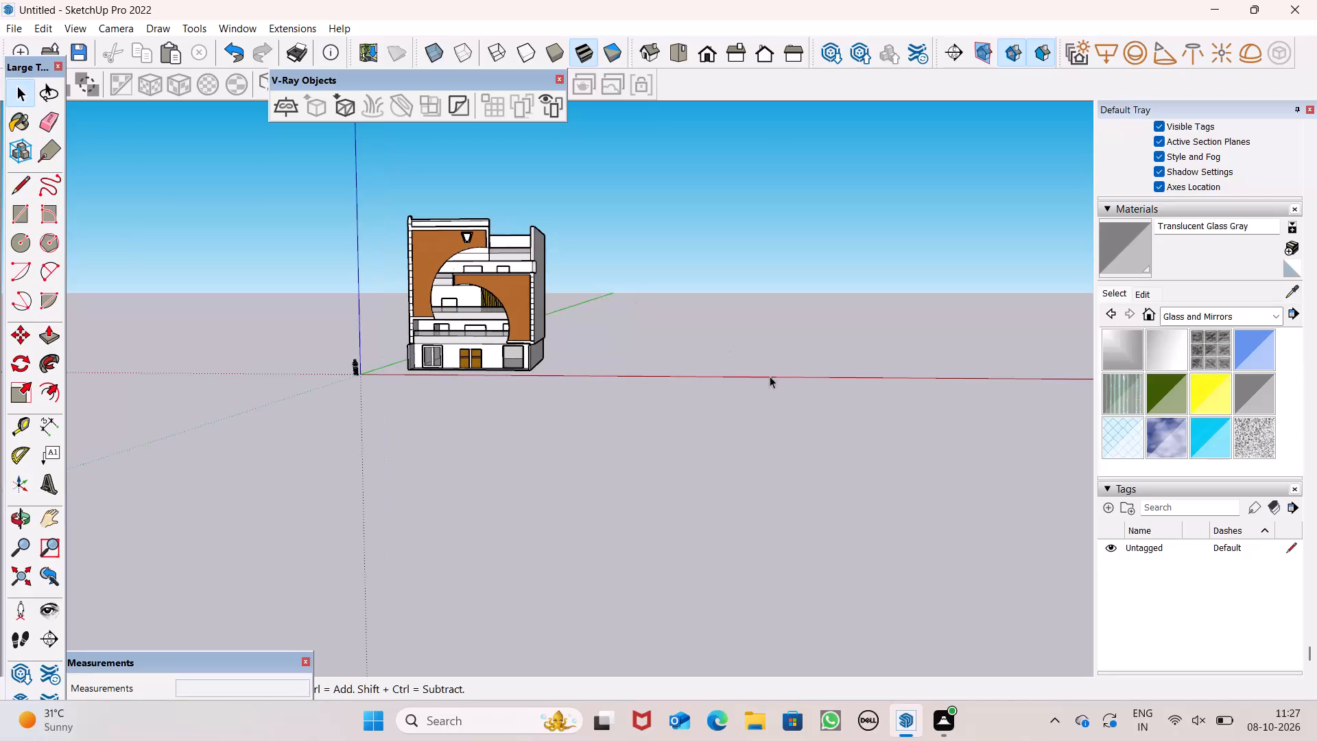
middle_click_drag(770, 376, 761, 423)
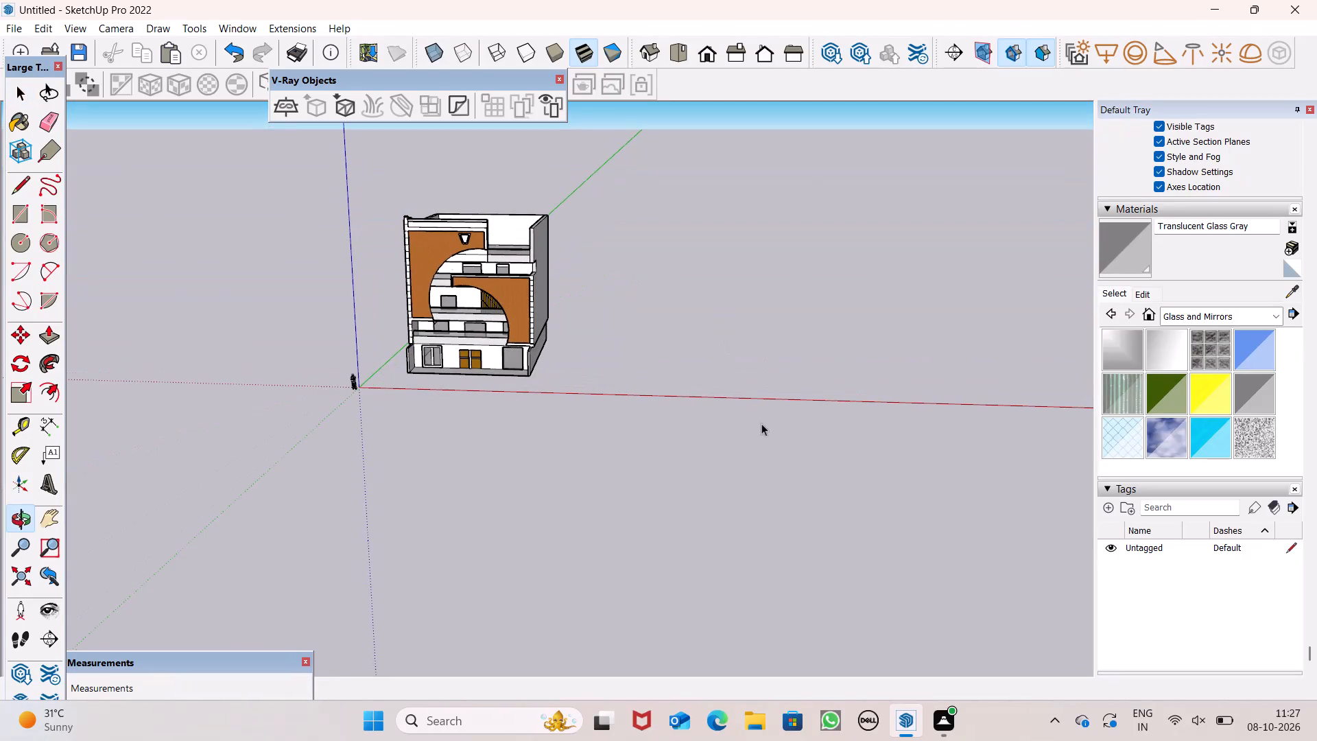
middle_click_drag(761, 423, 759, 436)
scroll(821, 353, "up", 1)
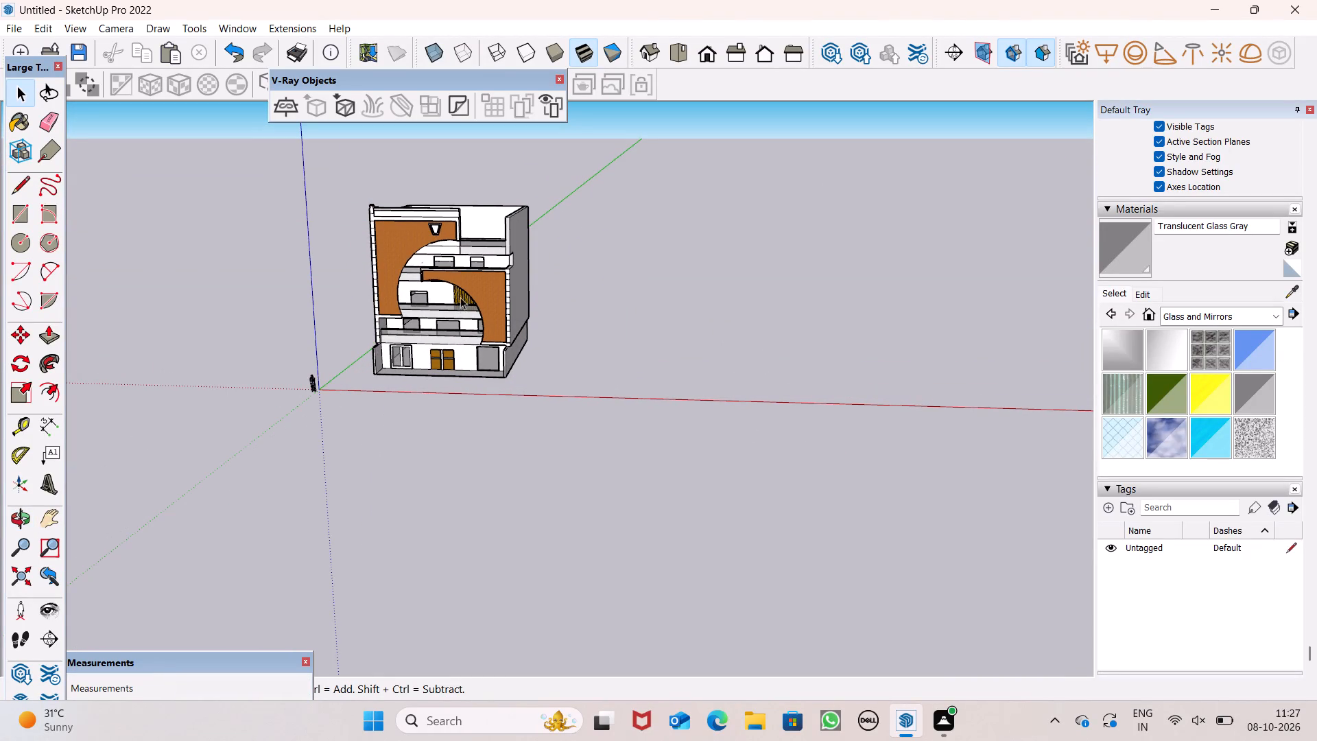
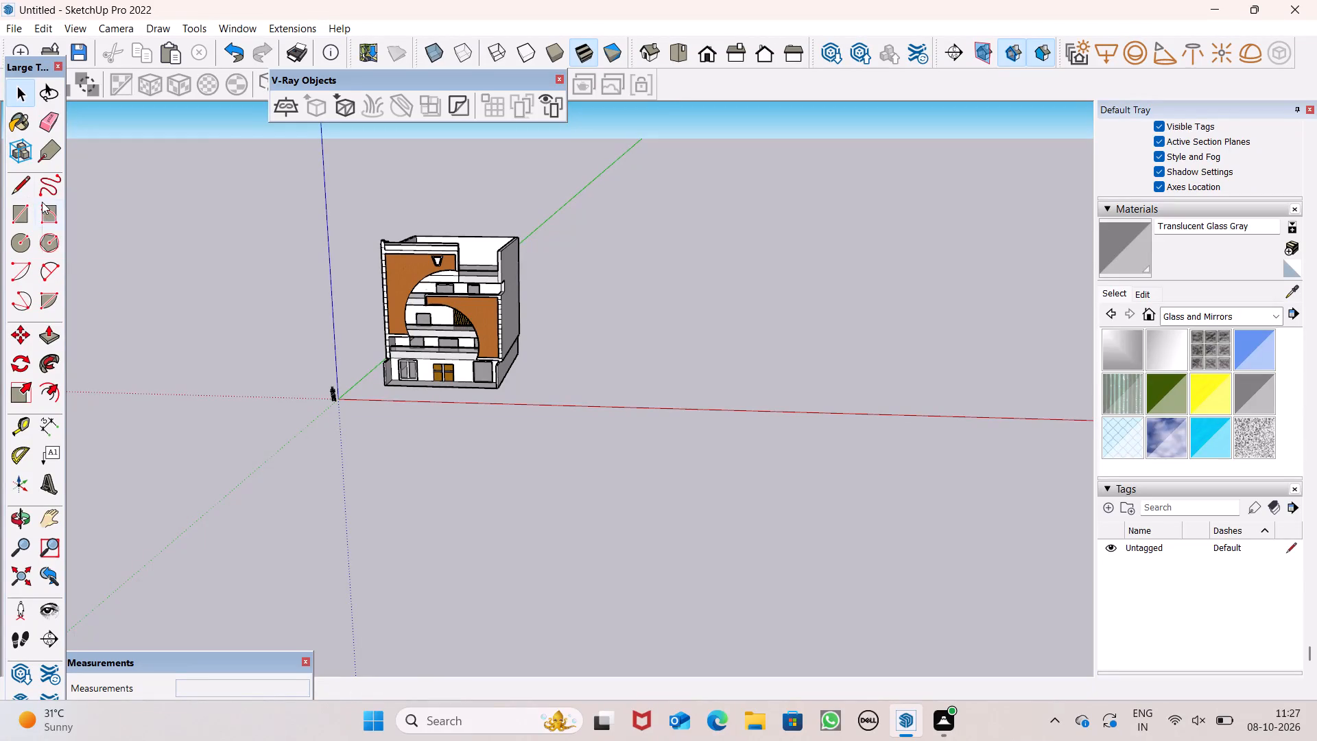
Draw an upright rectangle about 9' 3" wide by 11' 8" high in the open space beside the building, parallel to its front.
left_click(21, 216)
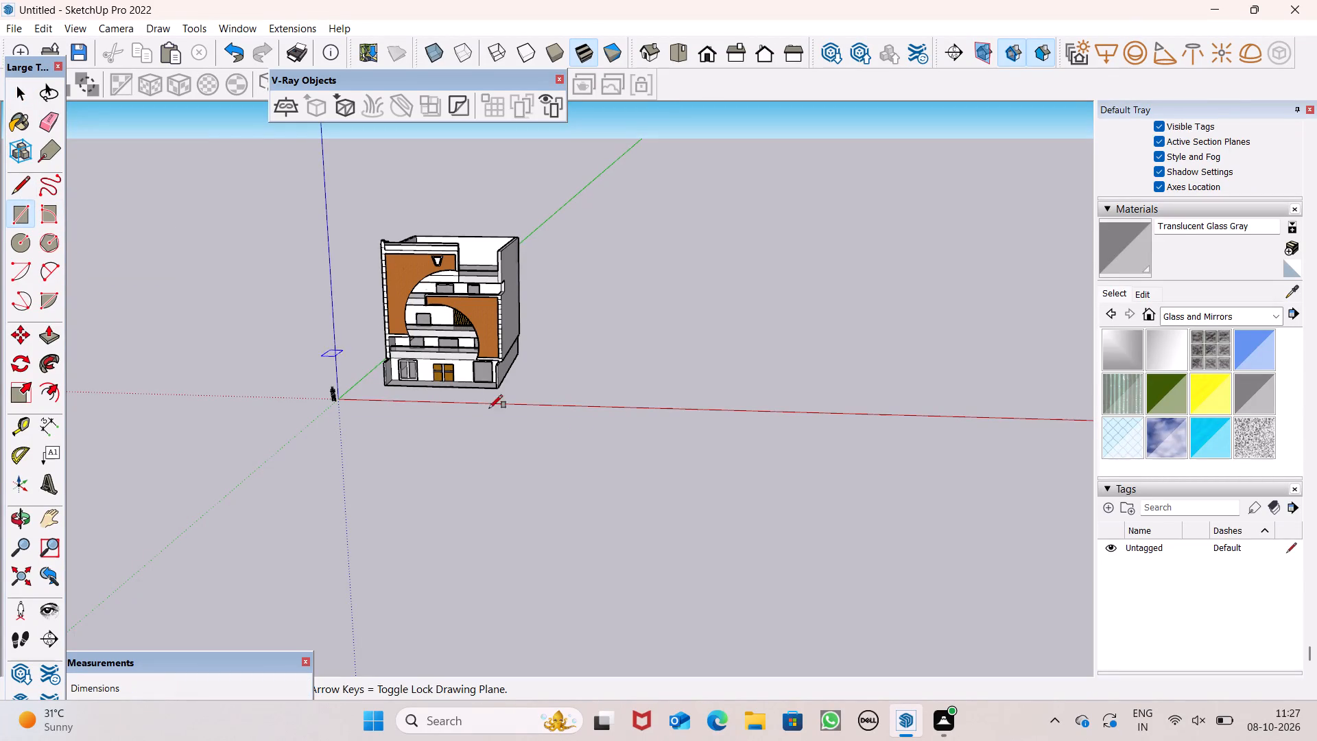
middle_click_drag(575, 390, 612, 316)
scroll(587, 373, "up", 5)
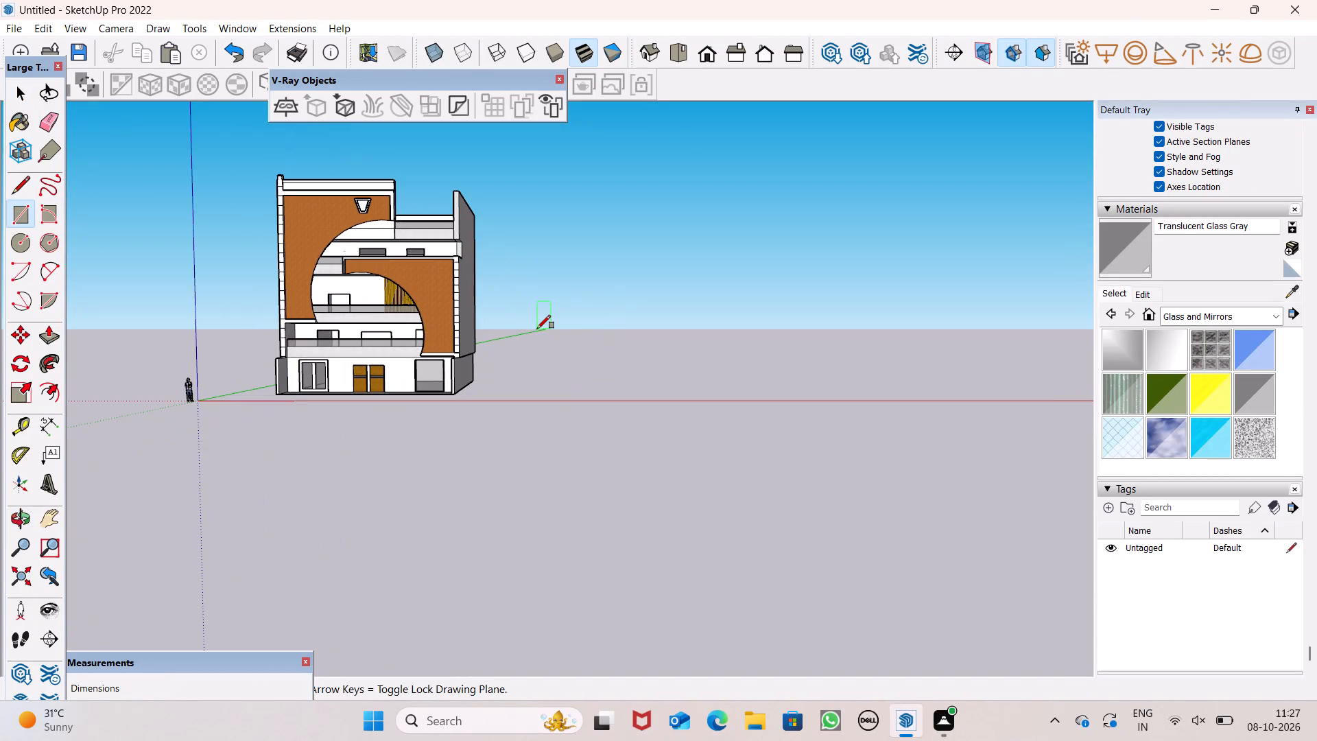
left_click(537, 327)
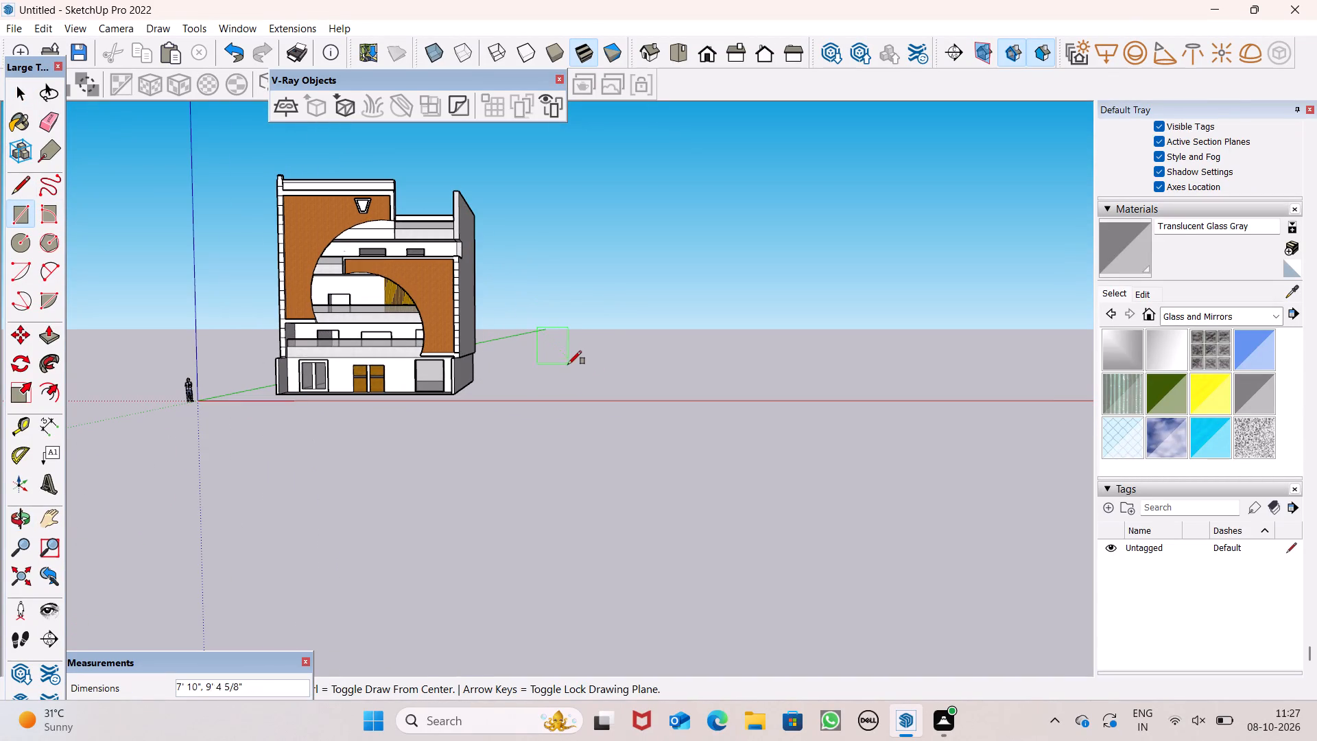
left_click(573, 373)
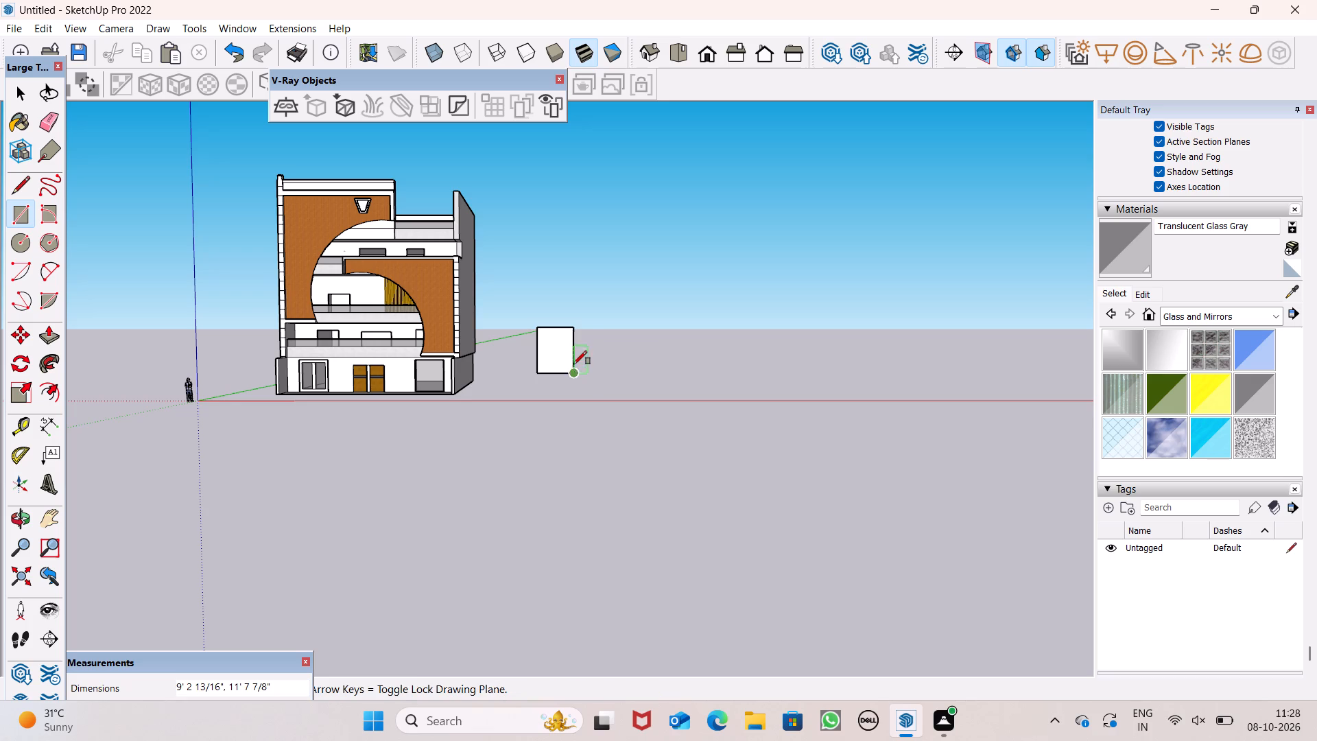
Offset the rectangle's outline inward by about 6" to make the window frame border.
scroll(572, 353, "up", 15)
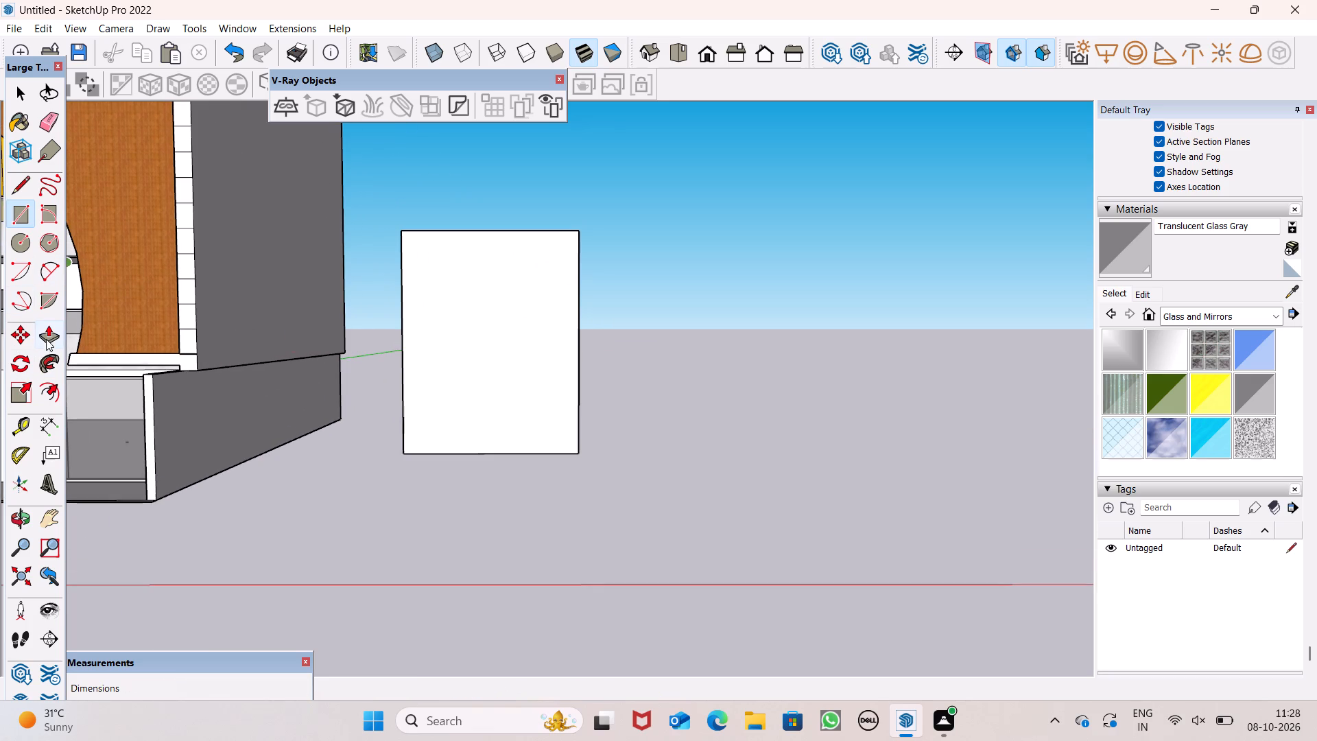
left_click(47, 390)
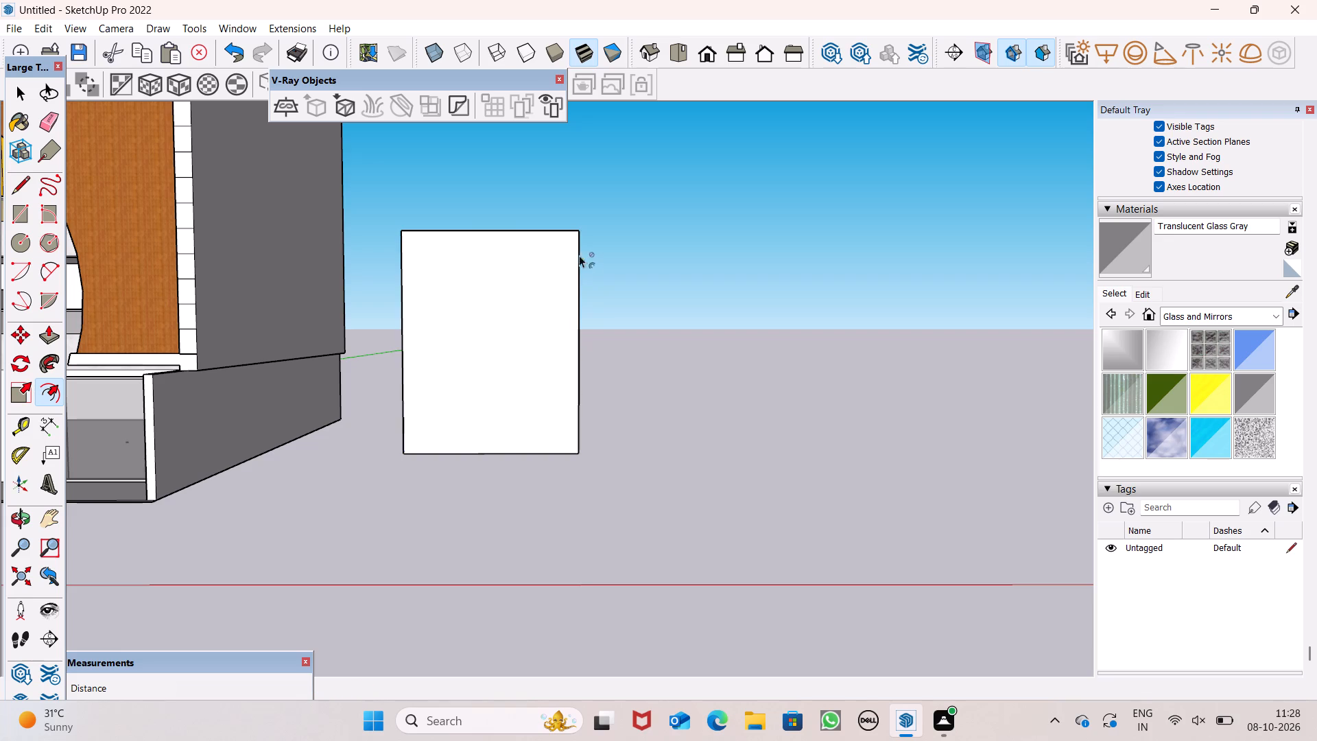
scroll(587, 246, "up", 3)
left_click_drag(502, 220, 499, 234)
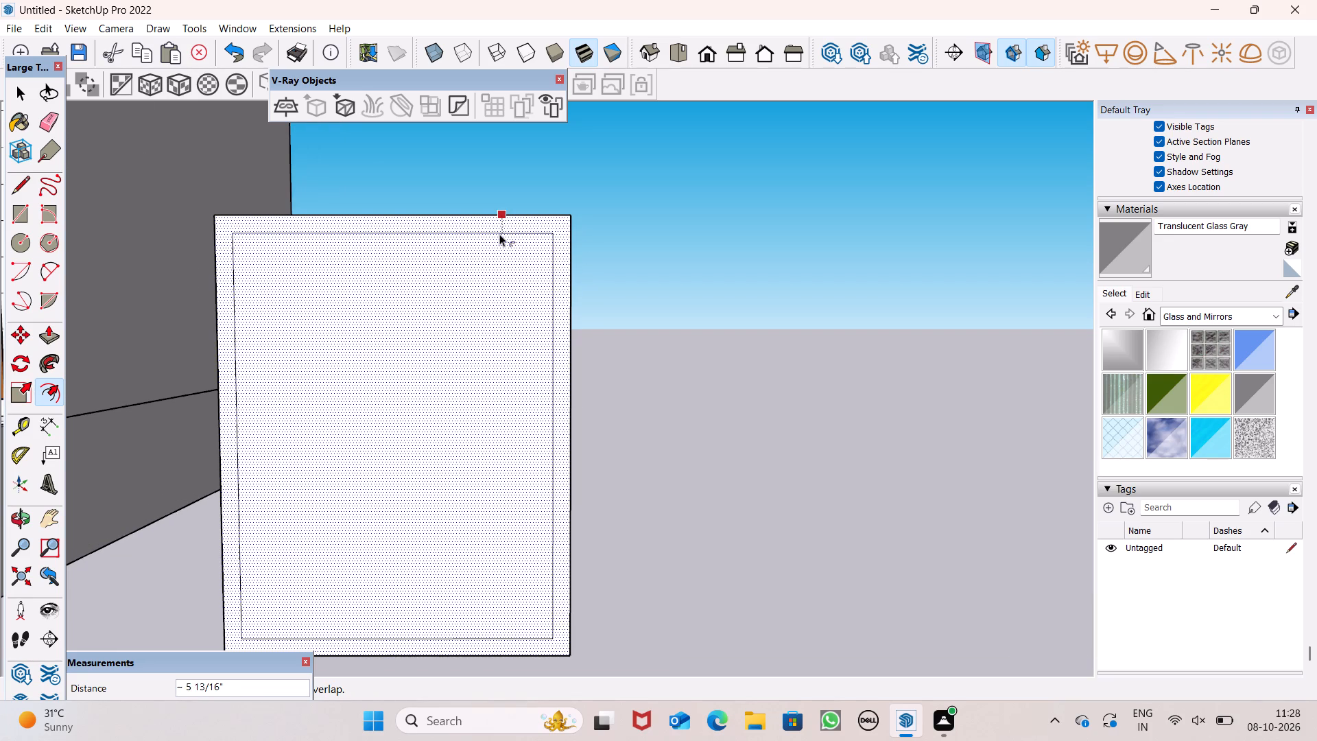
left_click_drag(499, 234, 497, 233)
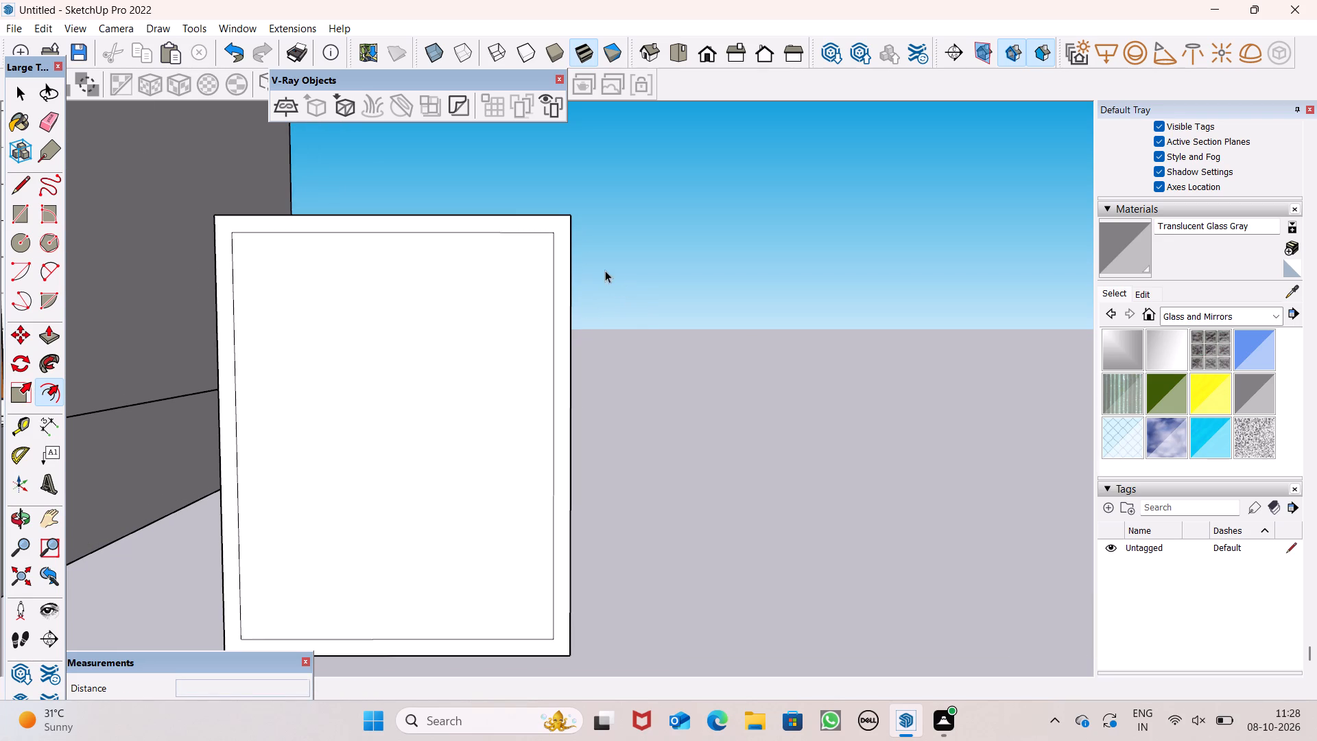
key("space")
Draw a vertical mullion strip about 5 1/2" wide inside the frame, spanning from the inner top edge to the inner bottom edge.
left_click(15, 217)
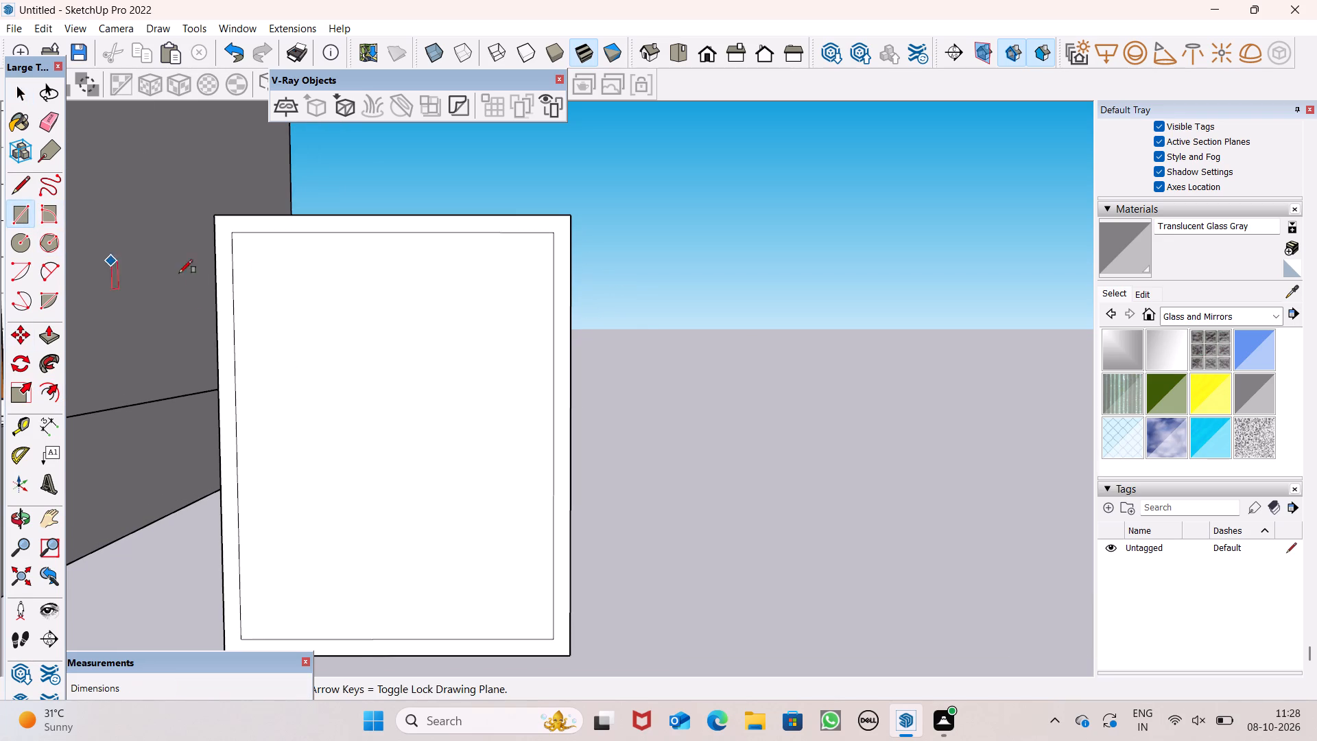
left_click(327, 236)
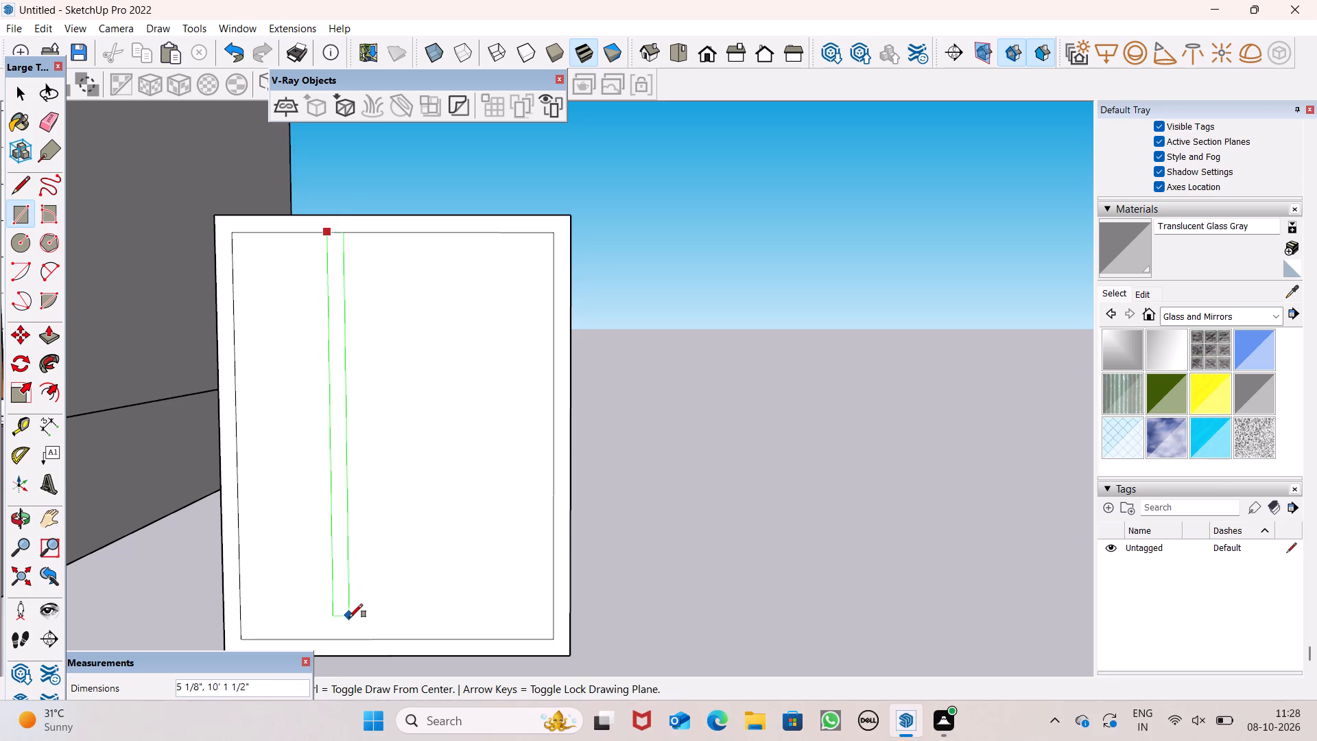
left_click(351, 637)
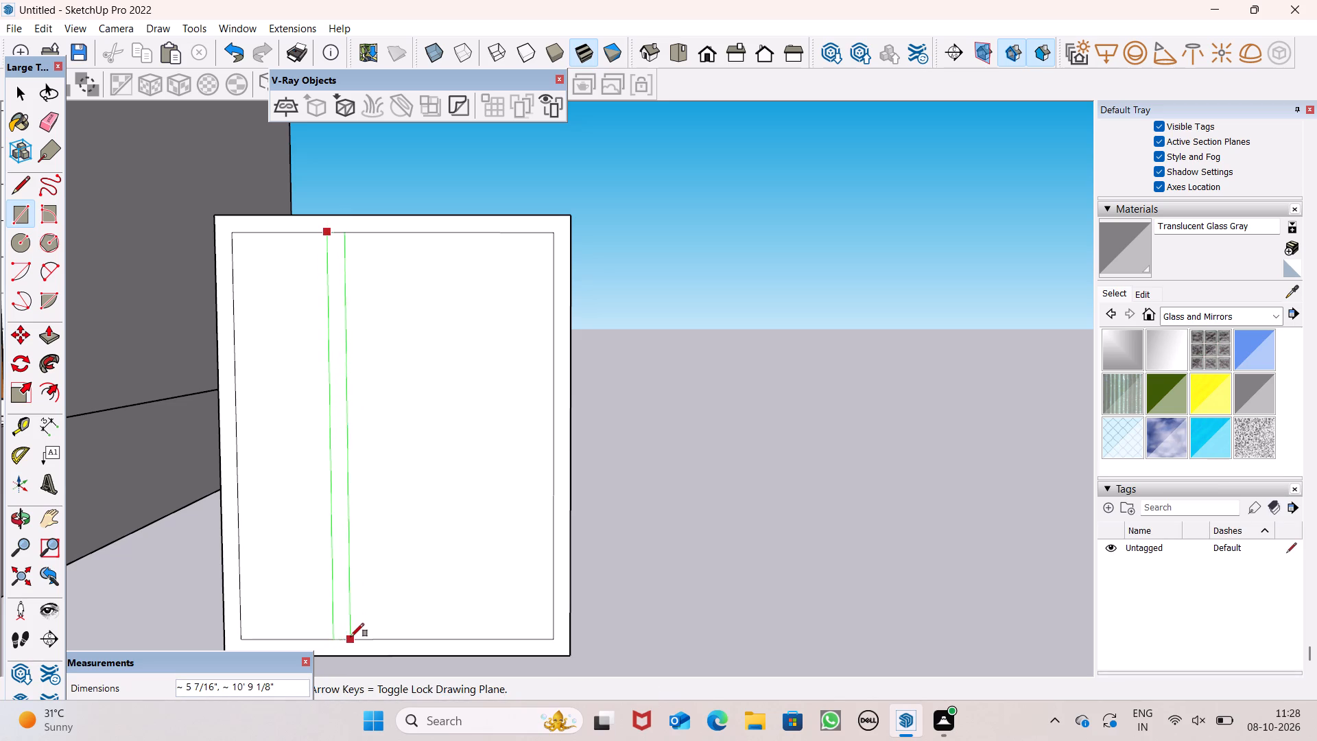
key("space")
Copy the mullion strip horizontally across the frame to divide the window into three panes.
double_click(344, 604)
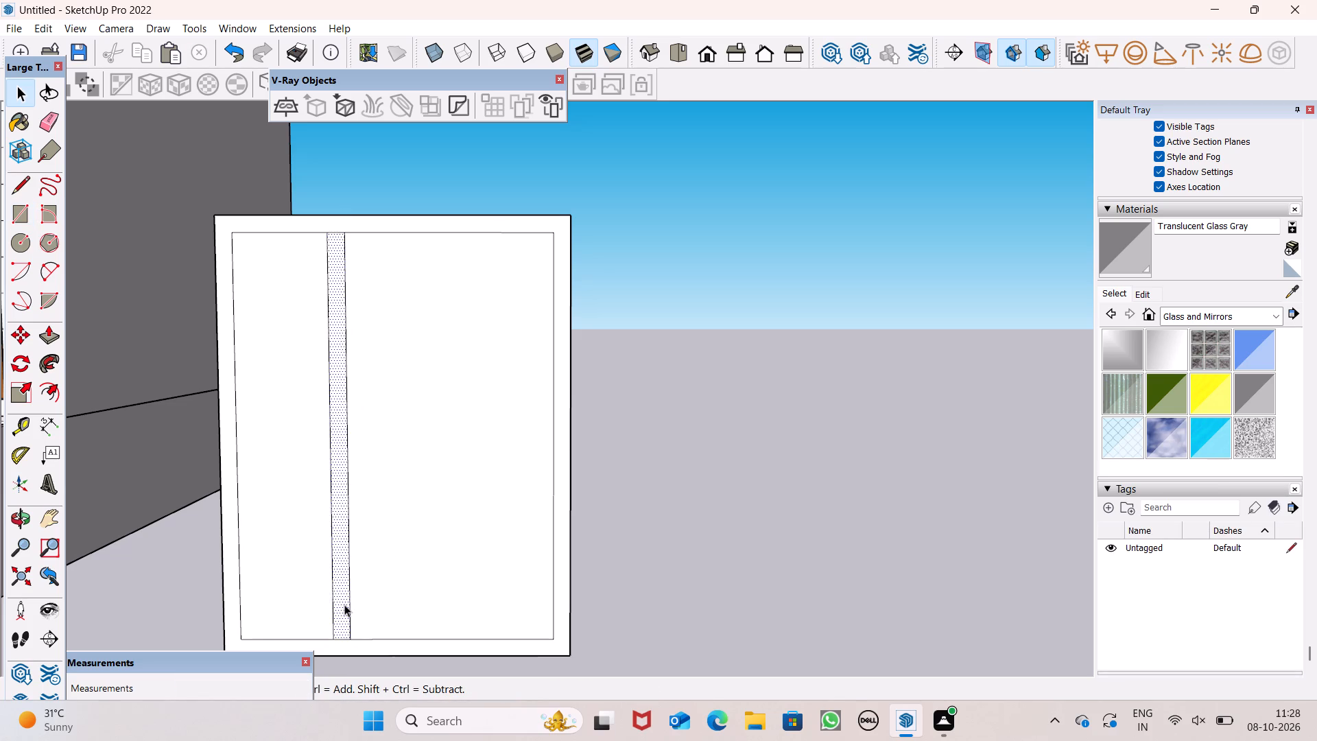
key("m")
key("Return")
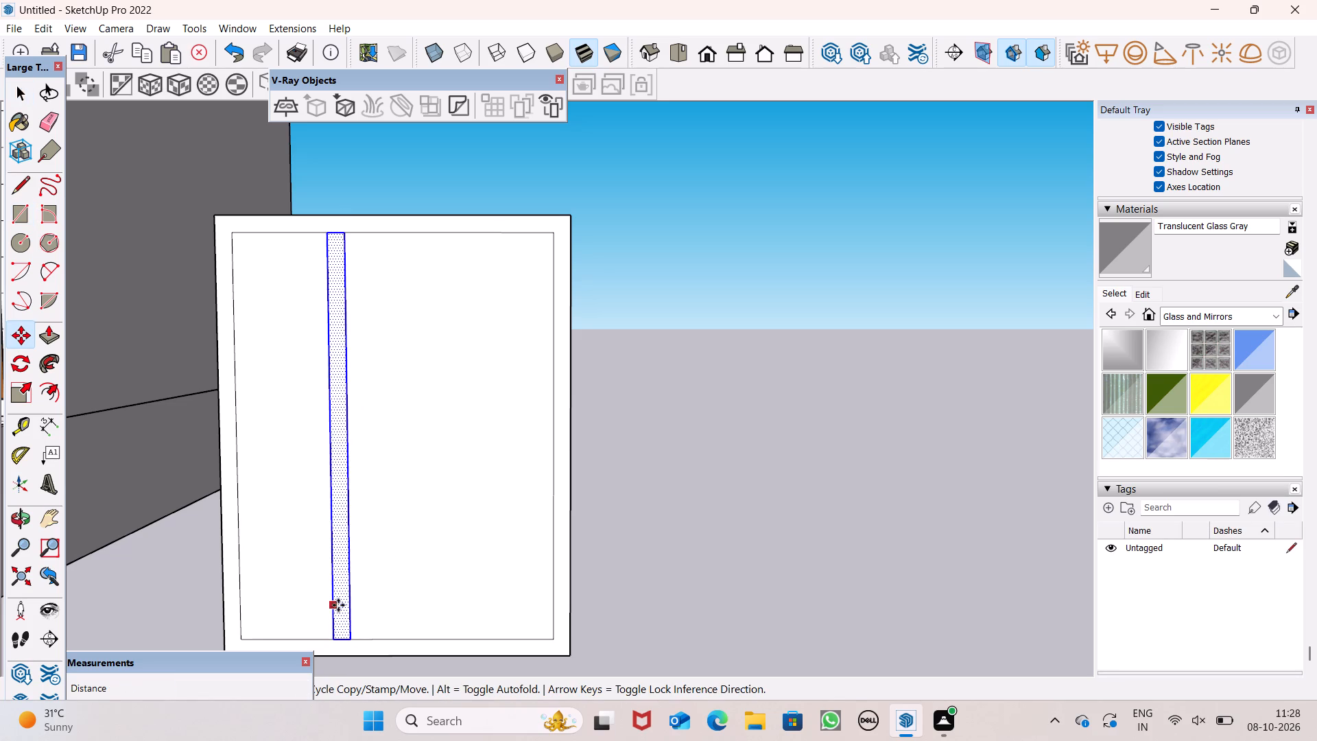
left_click_drag(338, 605, 432, 613)
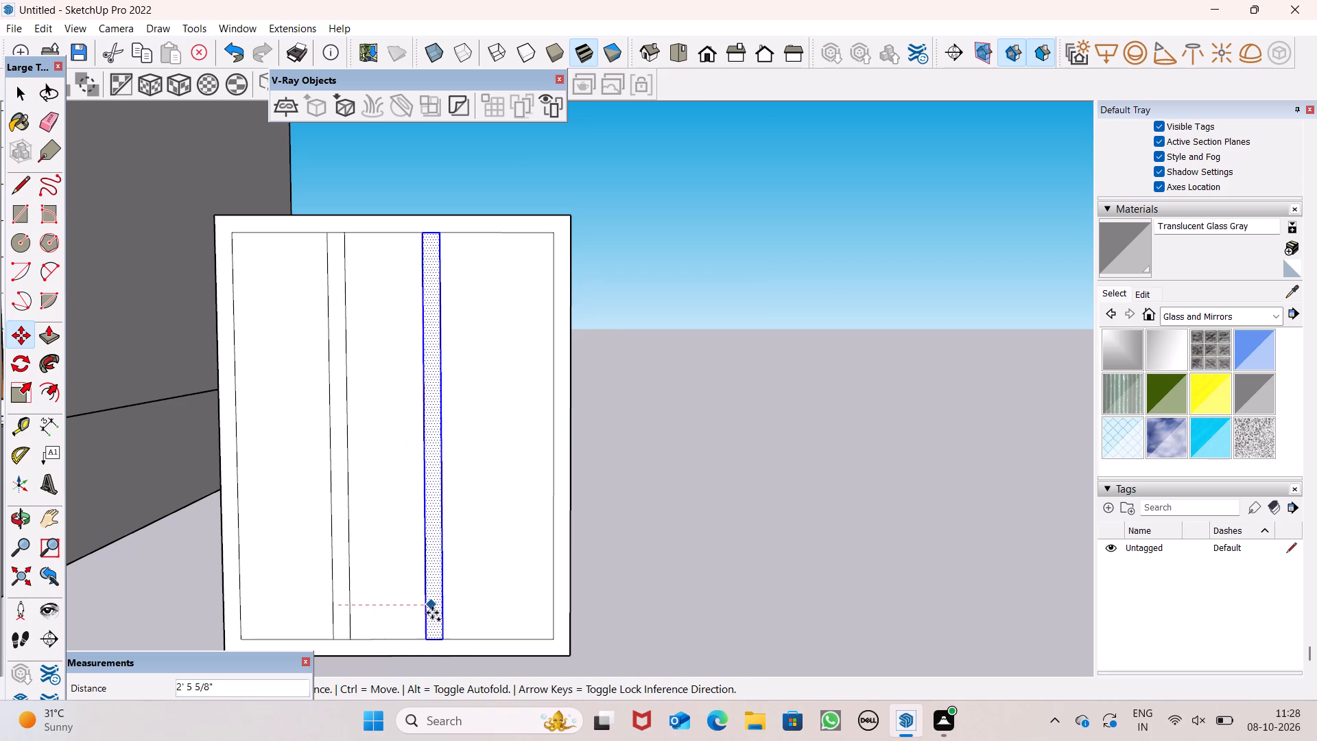
left_click_drag(432, 613, 438, 613)
key("space")
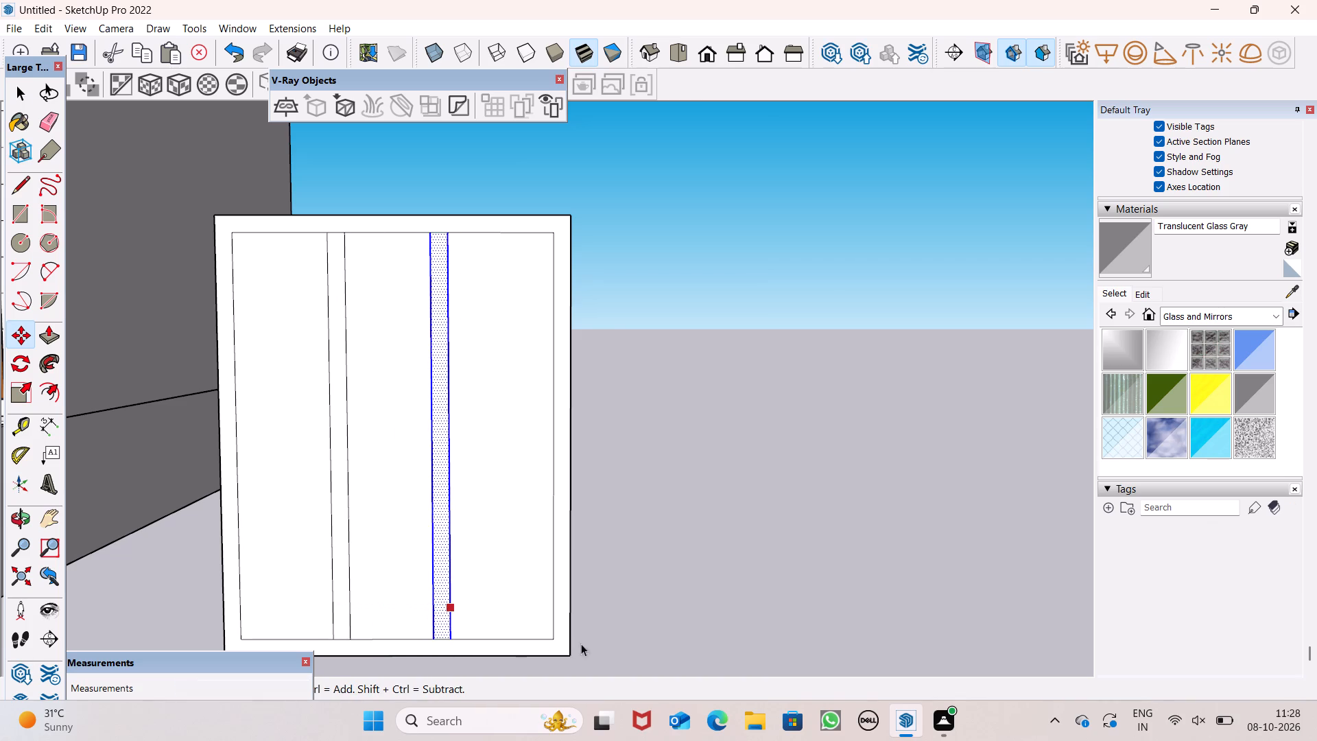
Erase the short edge segments where the tops of both mullions meet the frame border.
left_click_drag(694, 642, 696, 628)
scroll(672, 401, "up", 1)
scroll(672, 401, "down", 7)
middle_click_drag(682, 469, 275, 540)
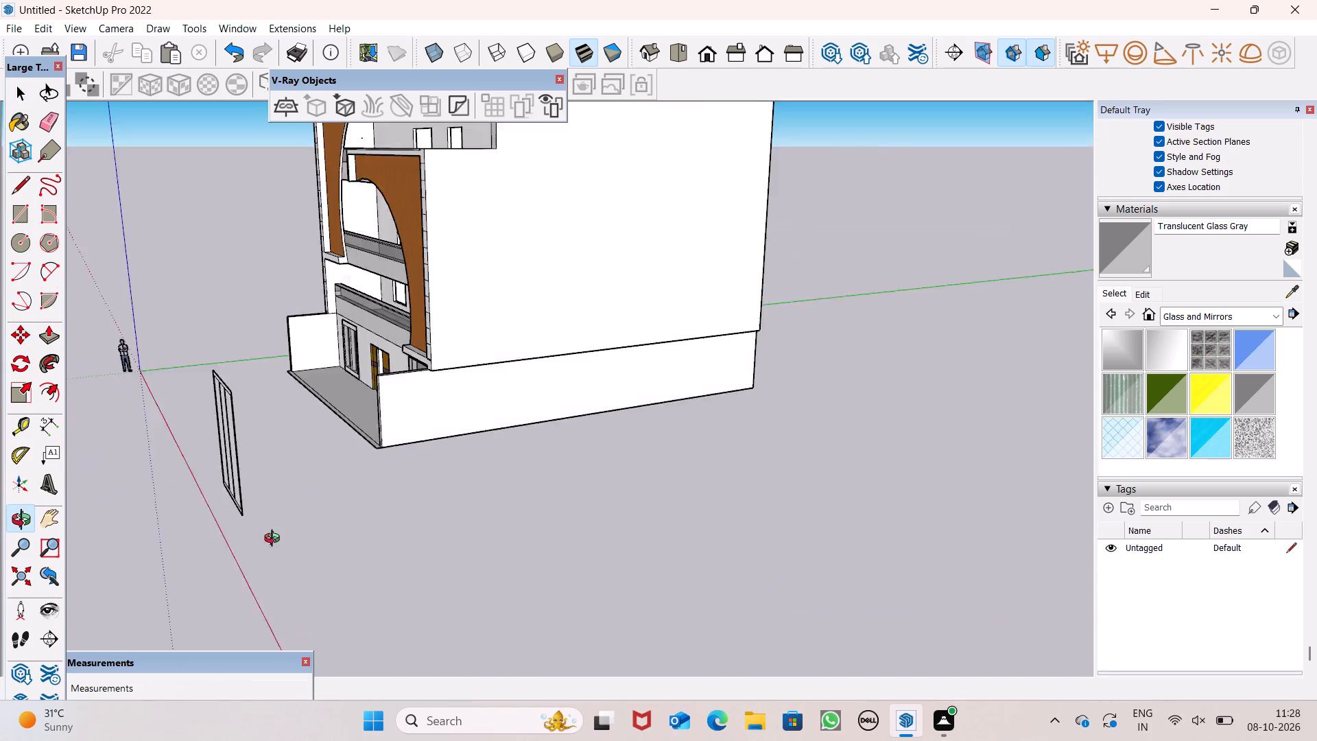
middle_click_drag(275, 540, 73, 484)
scroll(254, 434, "down", 1)
scroll(254, 434, "up", 2)
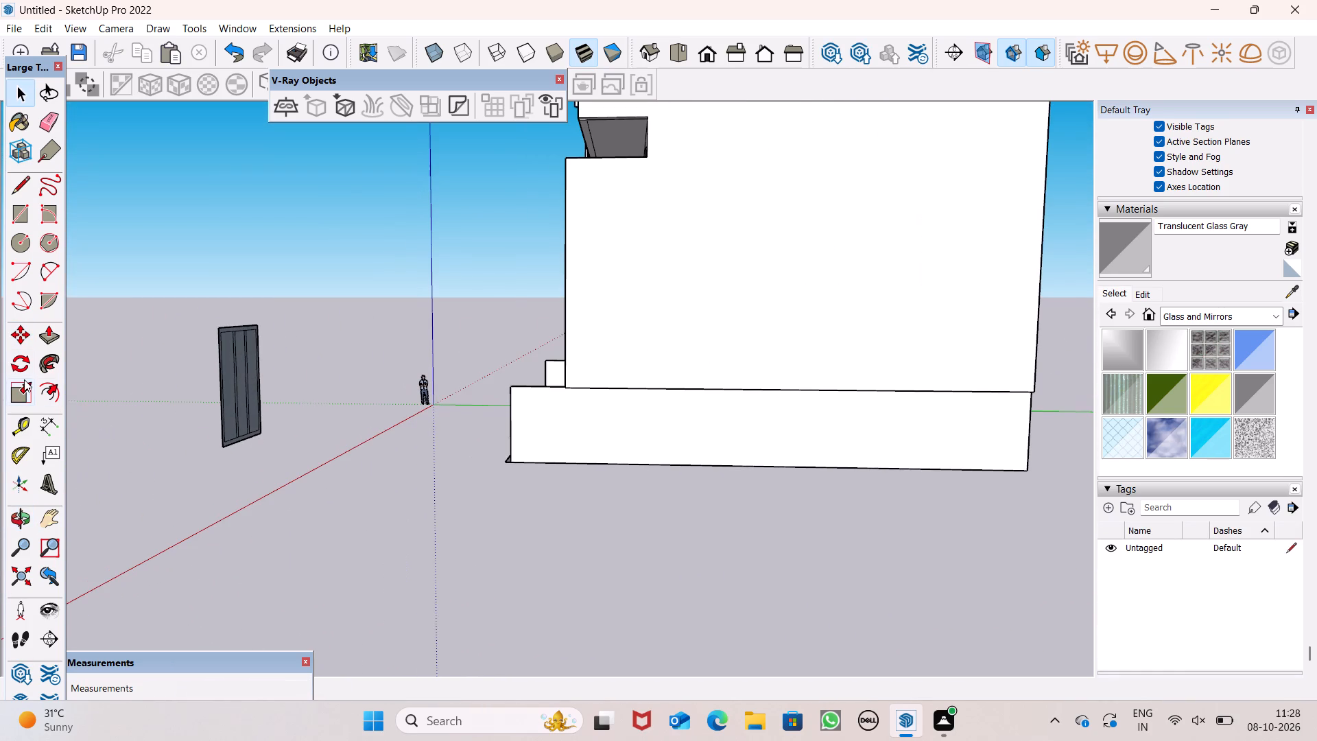
left_click(51, 346)
scroll(204, 386, "up", 7)
middle_click_drag(274, 526, 180, 545)
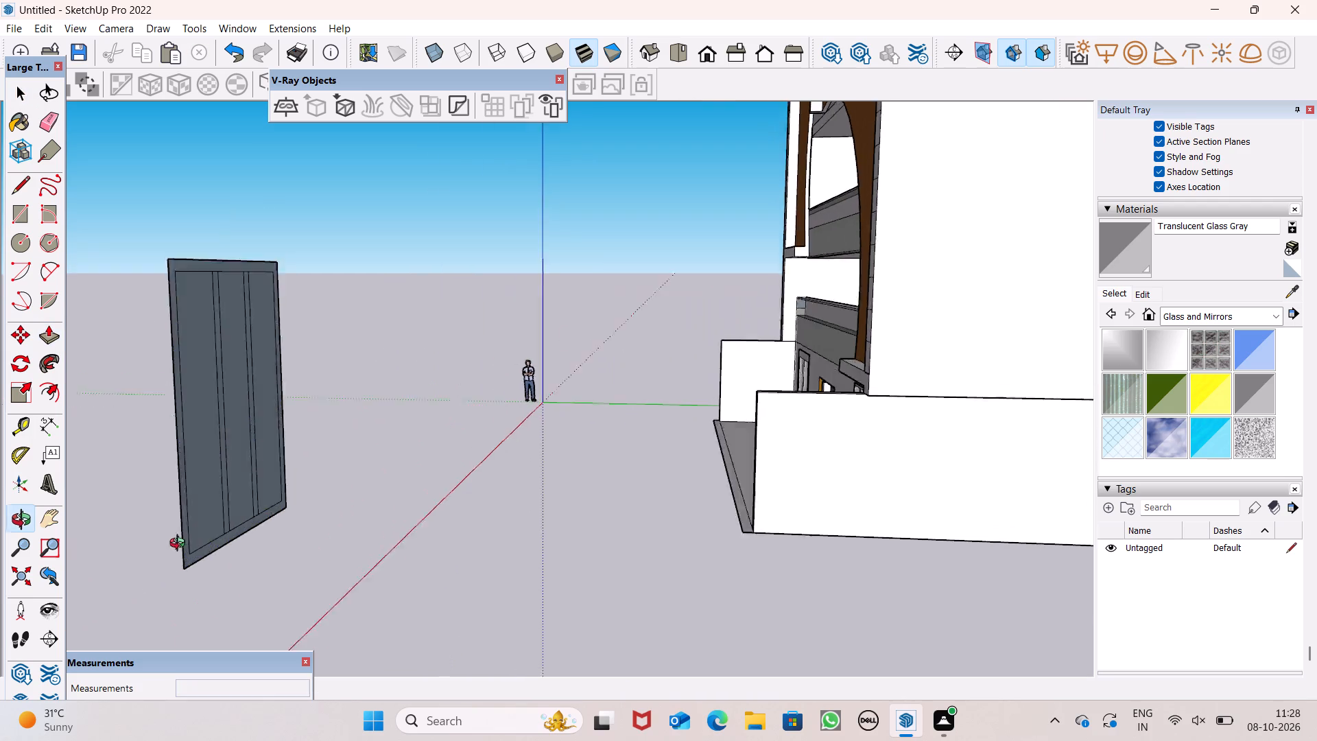
middle_click_drag(180, 545, 167, 530)
scroll(414, 408, "down", 4)
scroll(220, 329, "up", 3)
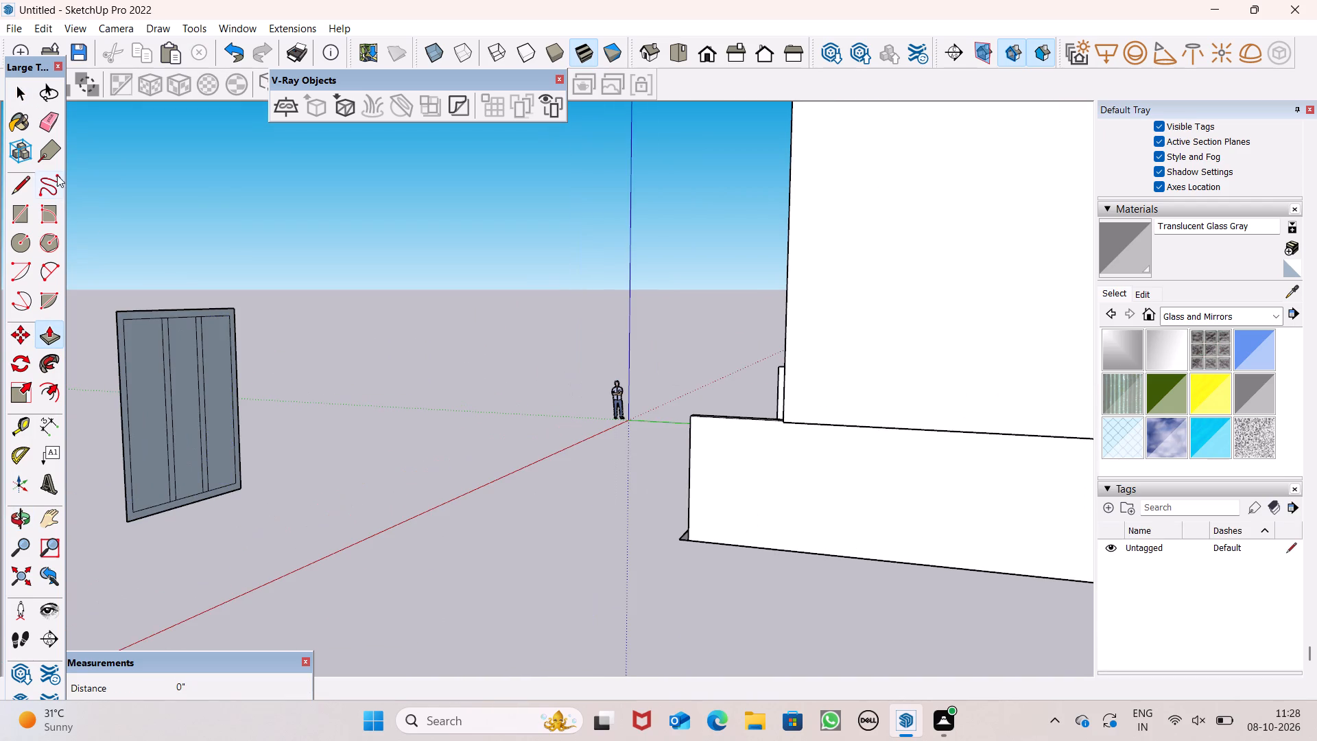
left_click(49, 123)
scroll(156, 292, "up", 6)
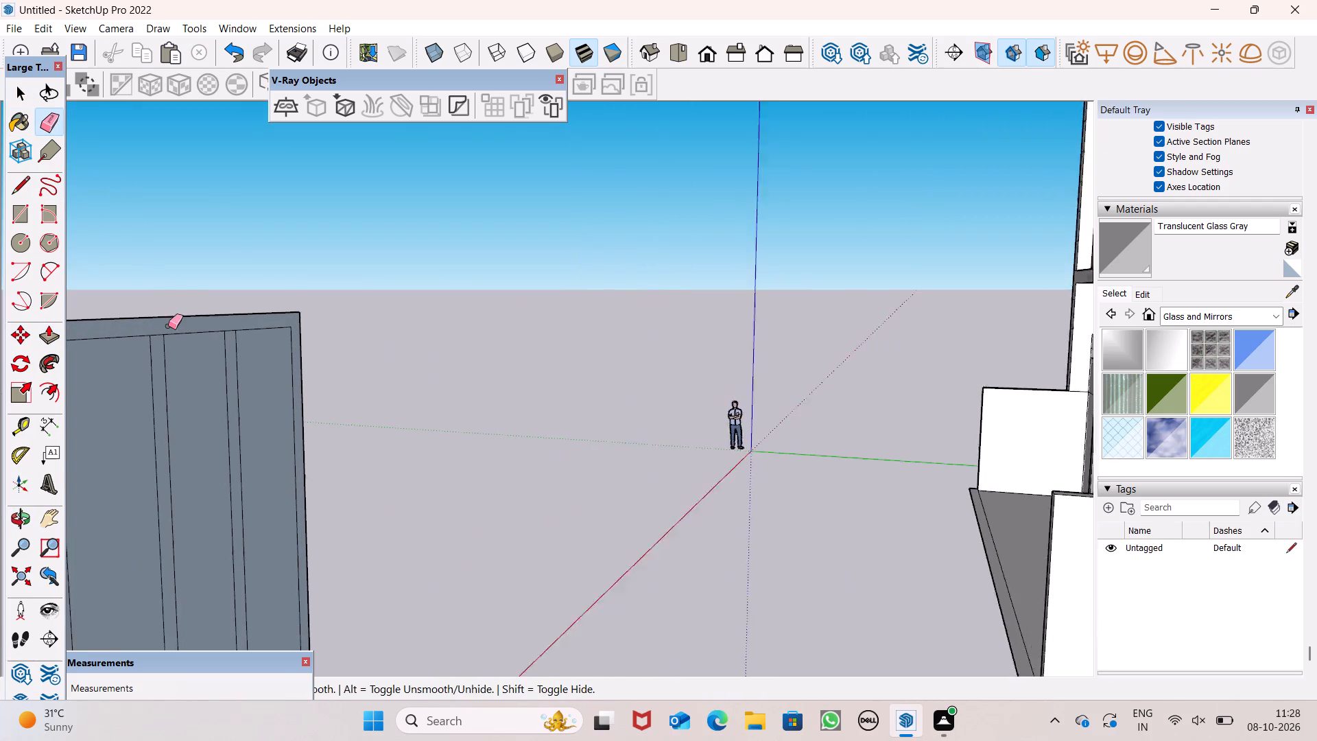
scroll(168, 326, "up", 1)
scroll(168, 326, "down", 1)
scroll(168, 326, "up", 2)
left_click(153, 337)
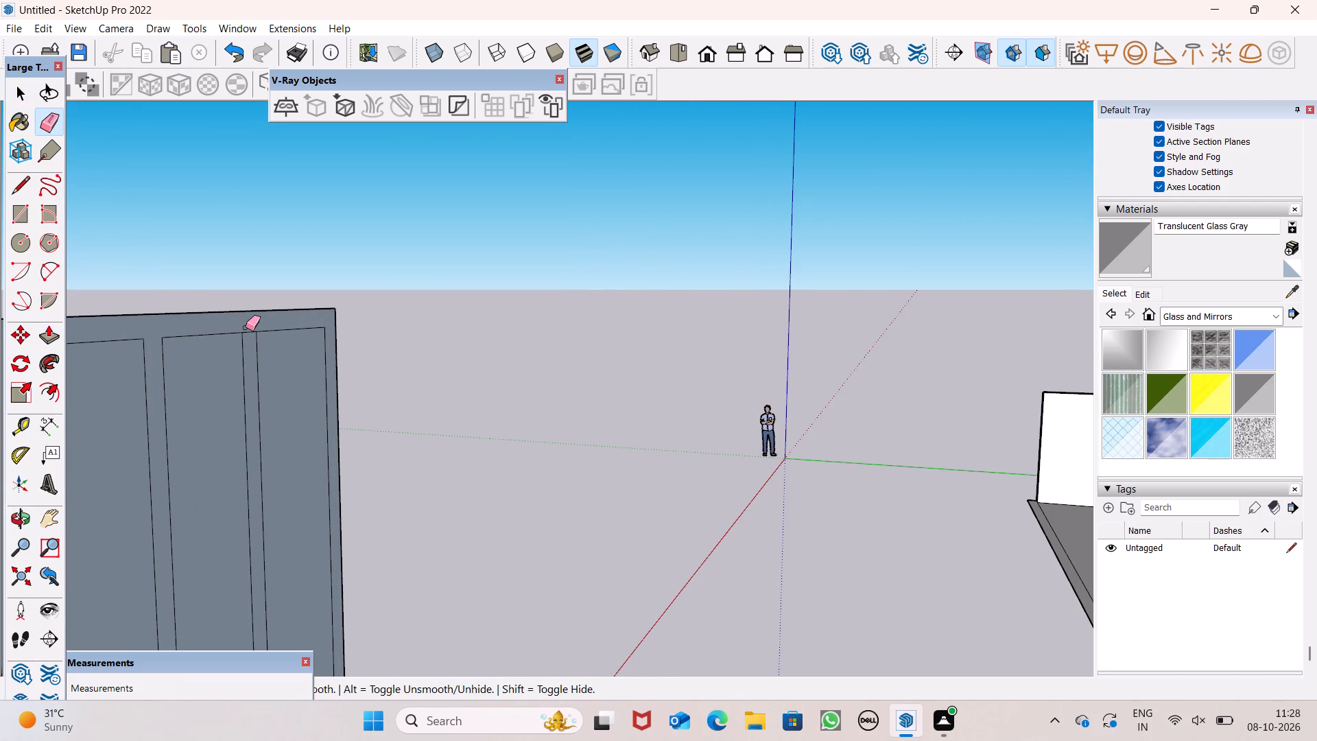
left_click(247, 329)
Erase the short edge segments where the bottoms of both mullions meet the frame border, joining them into one face.
scroll(289, 300, "up", 1)
scroll(289, 301, "down", 5)
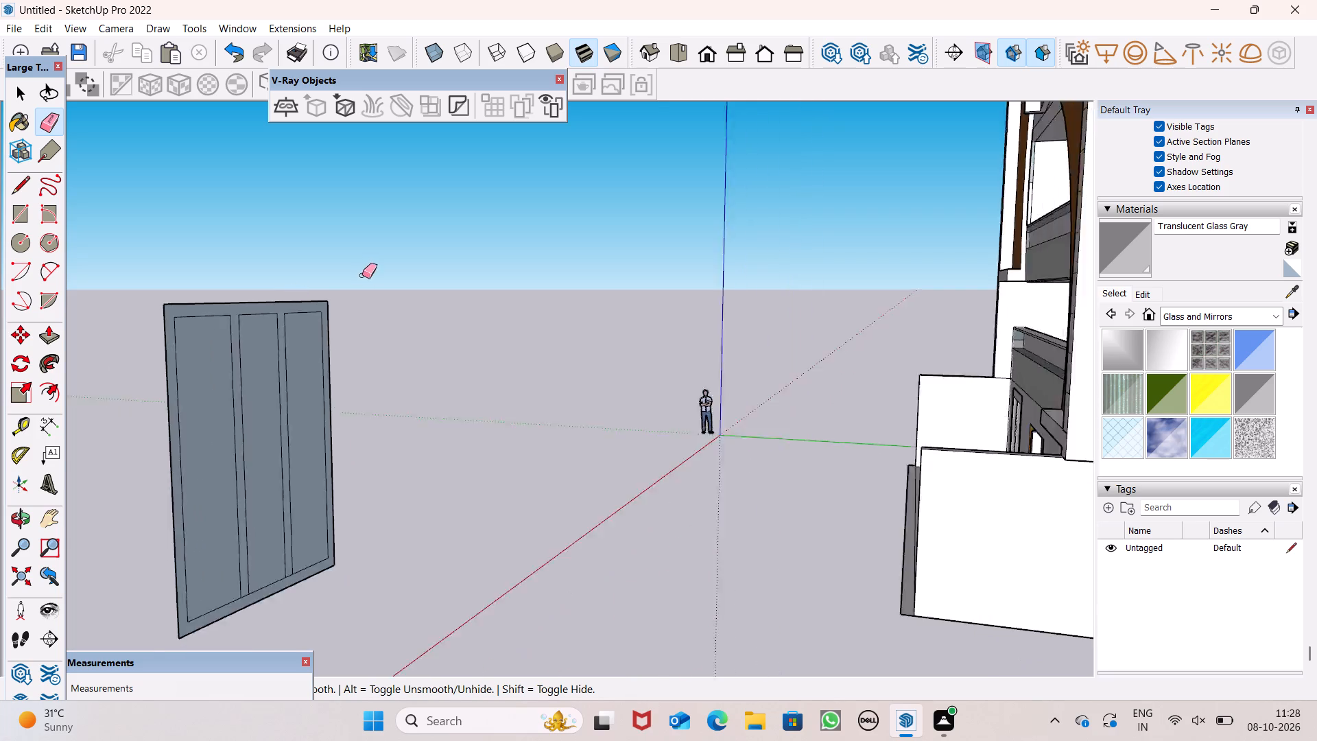
scroll(362, 275, "down", 2)
scroll(320, 445, "up", 6)
scroll(276, 516, "up", 10)
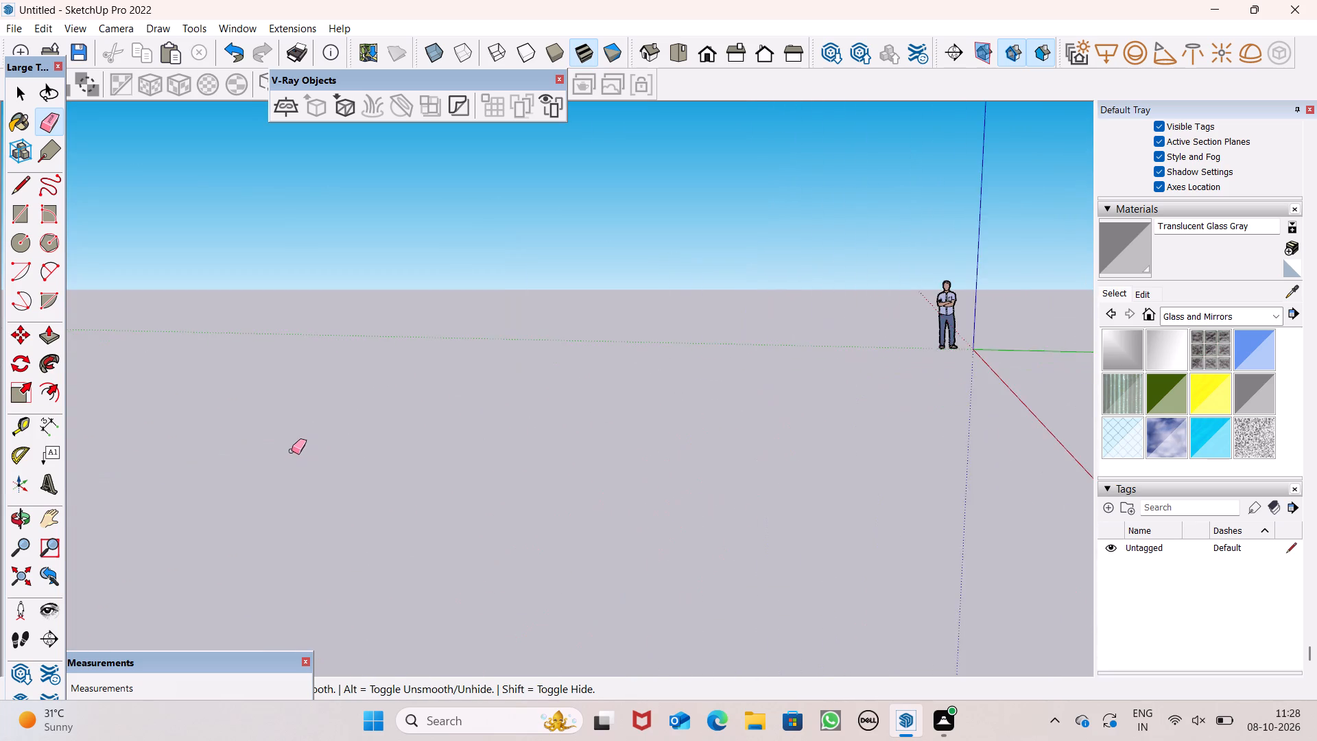
scroll(292, 451, "down", 4)
left_click(248, 264)
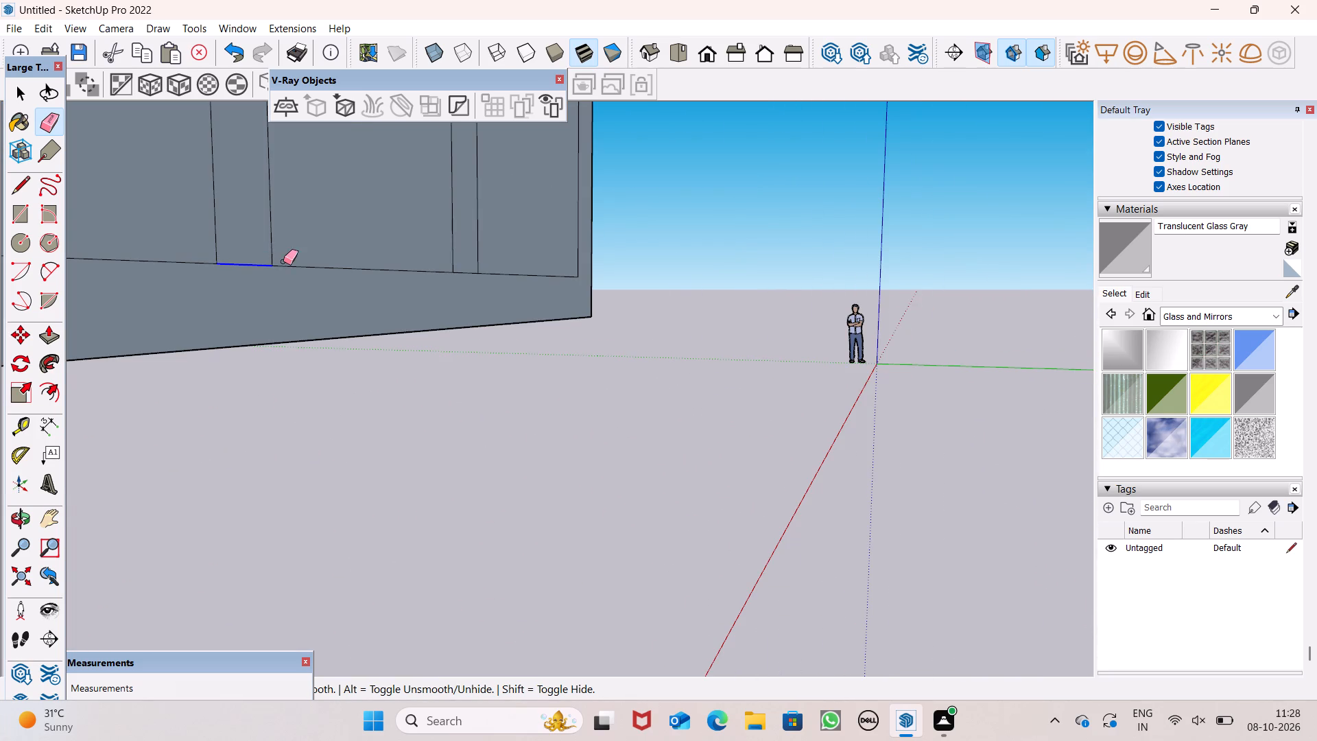
left_click(463, 271)
left_click(469, 269)
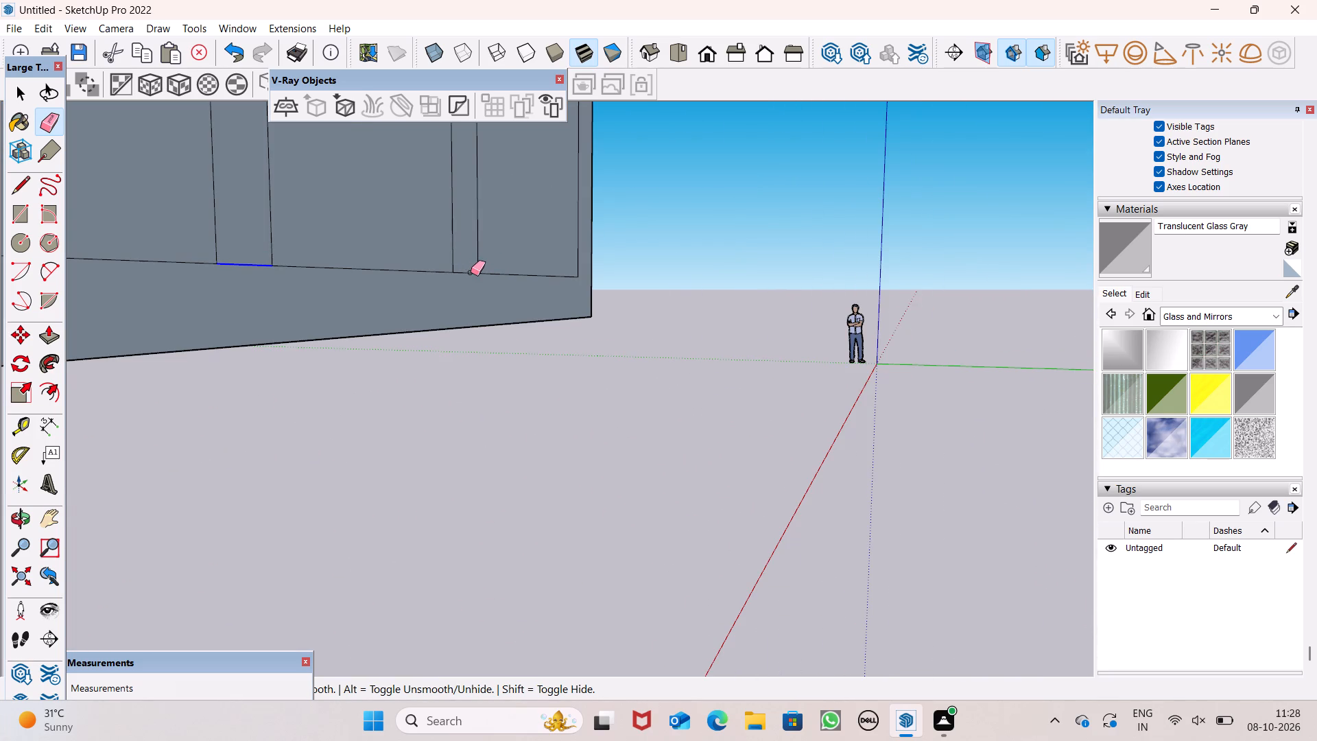
left_click(472, 272)
key("space")
Push/Pull the joined frame and mullion face out 6", leaving the three panes recessed.
scroll(615, 368, "down", 6)
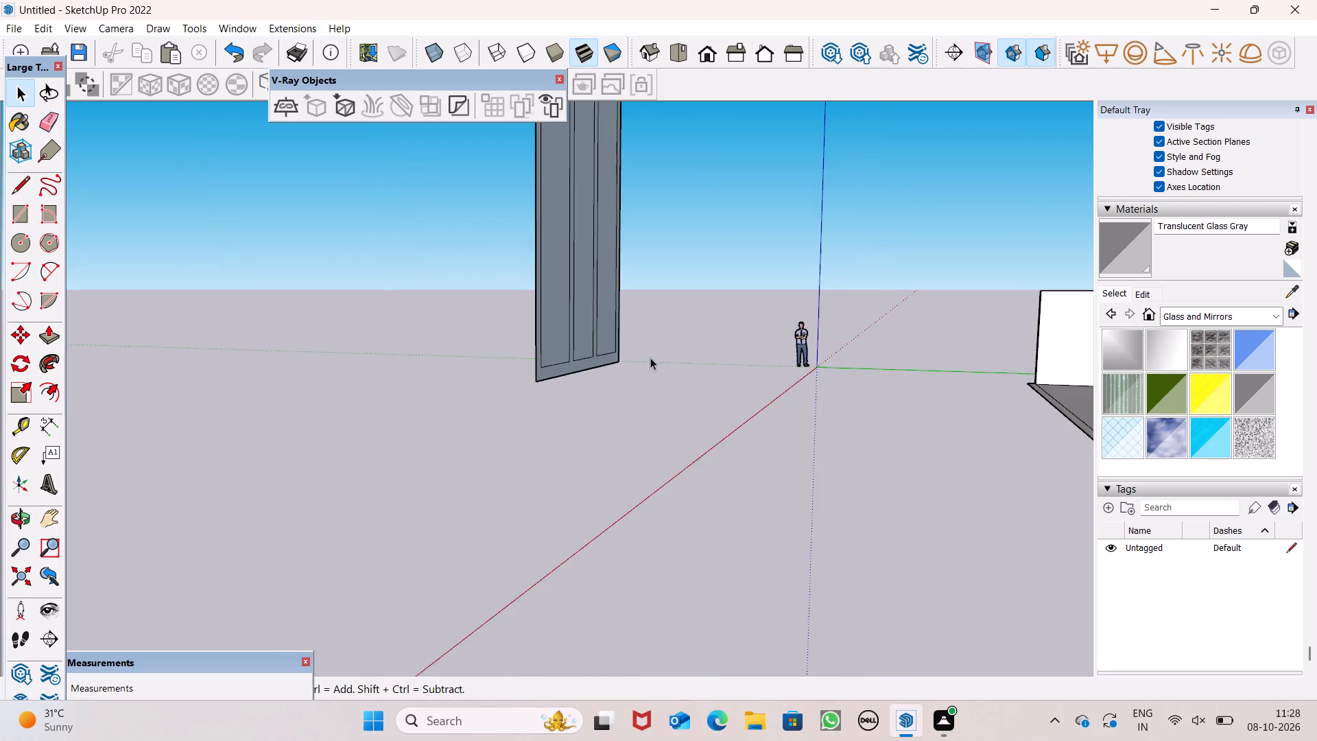
scroll(650, 357, "down", 3)
middle_click_drag(624, 388, 487, 407)
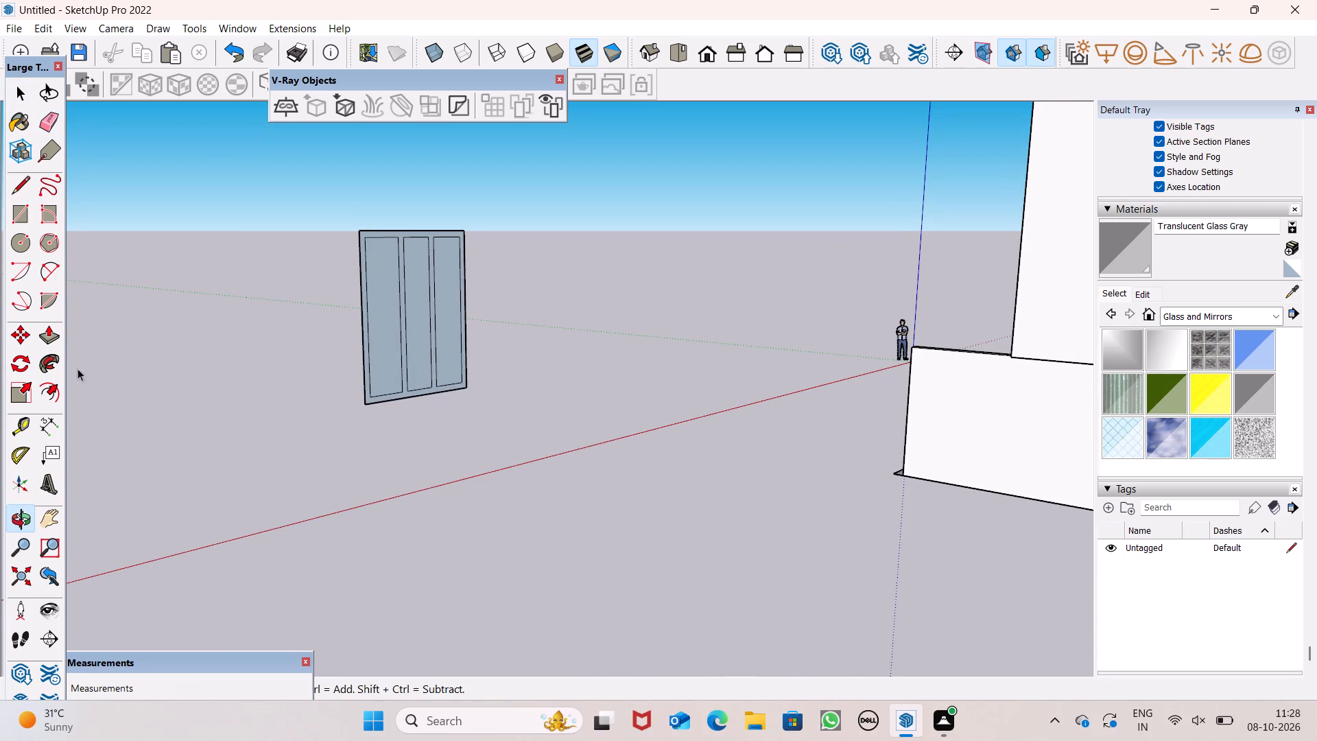
left_click(50, 338)
scroll(359, 385, "up", 5)
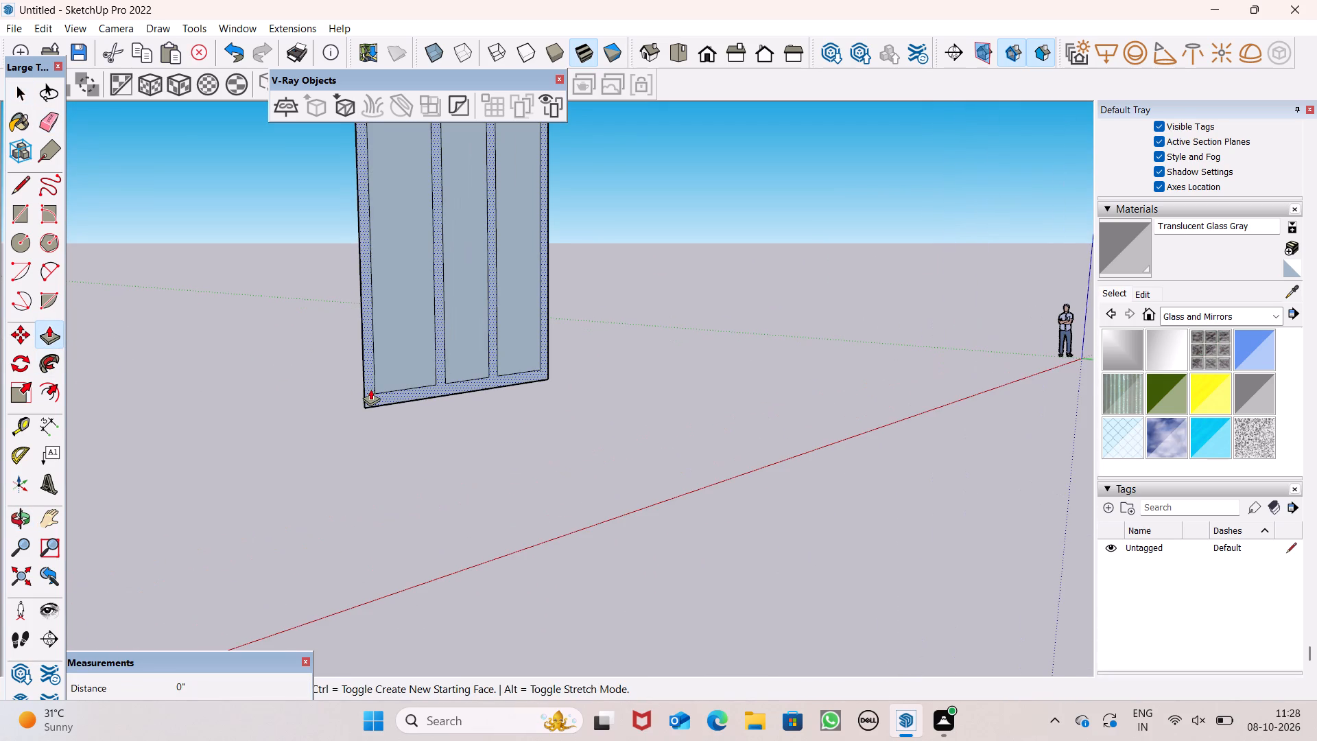
left_click_drag(370, 389, 377, 403)
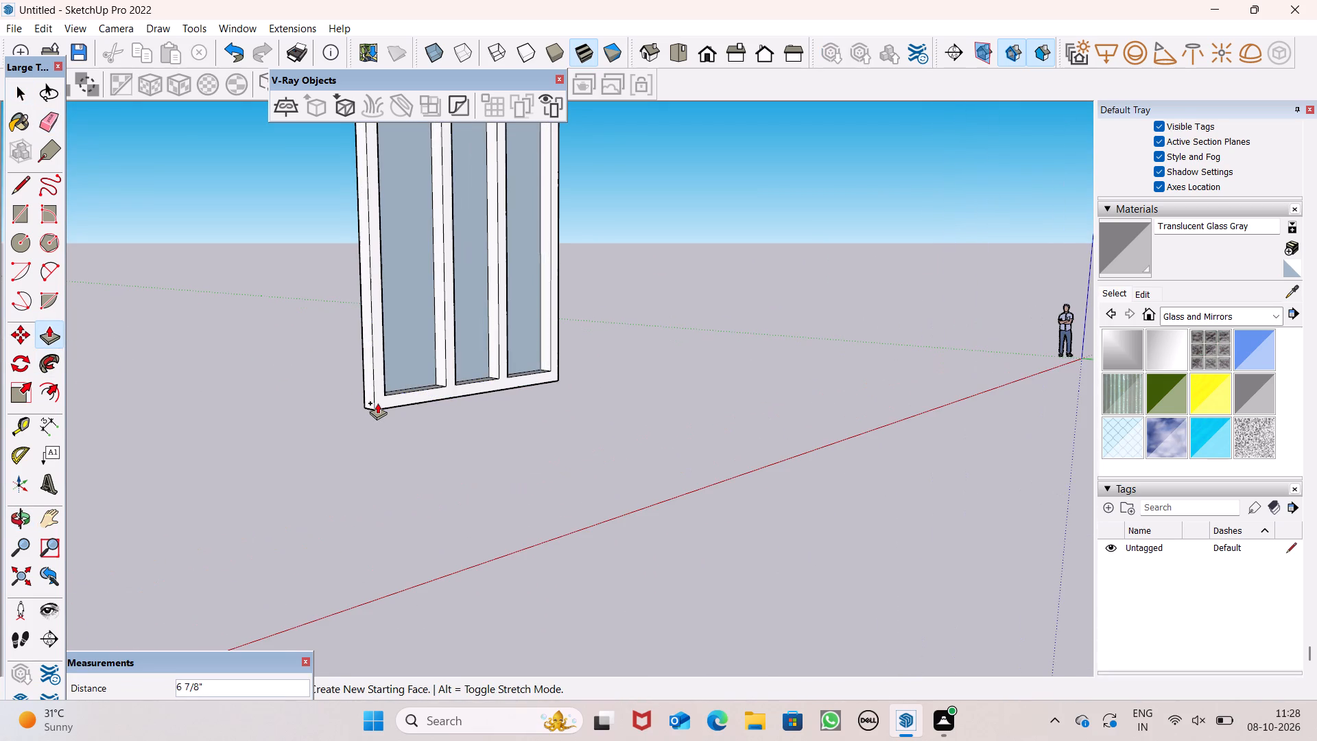
left_click_drag(377, 403, 378, 403)
key("6")
key("shift+quotedbl")
key("Return")
Paint the three window panes with Translucent Glass Gray from the front side.
scroll(523, 370, "down", 4)
middle_click_drag(538, 419, 572, 493)
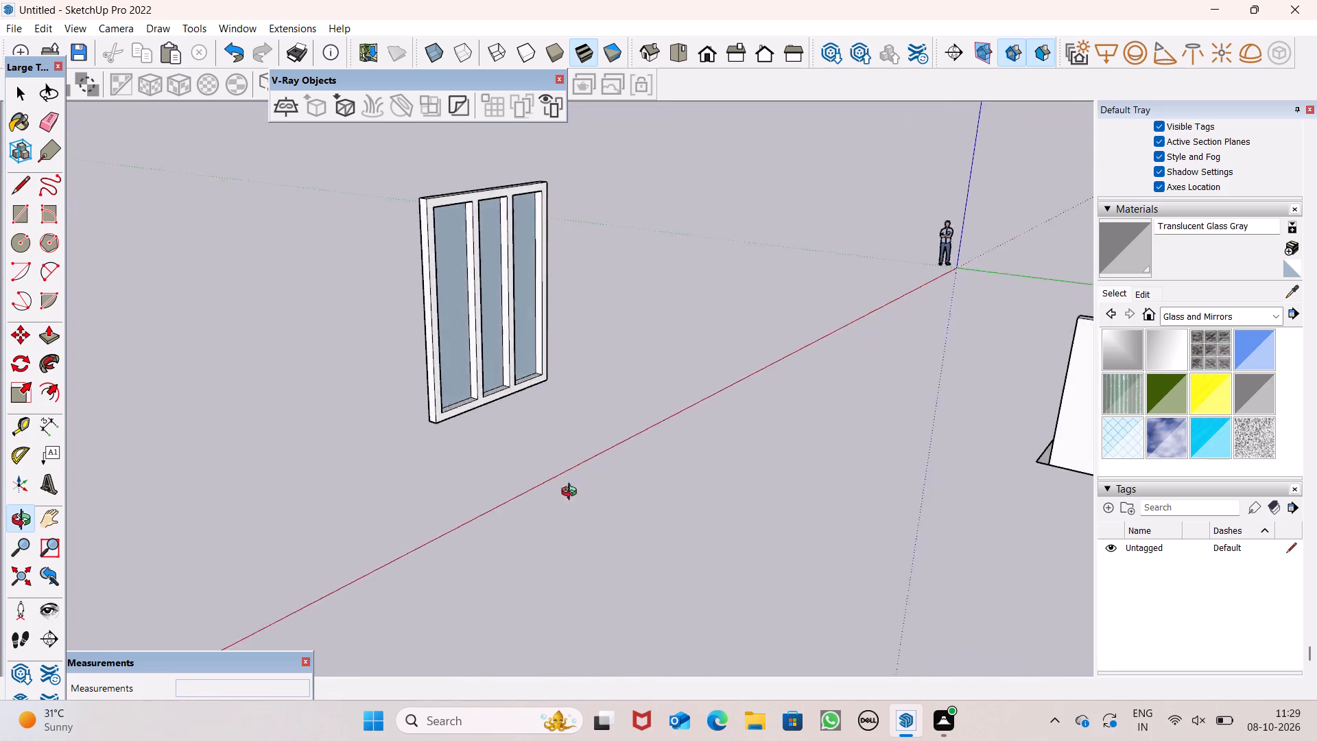
middle_click_drag(572, 493, 1231, 575)
scroll(827, 612, "down", 1)
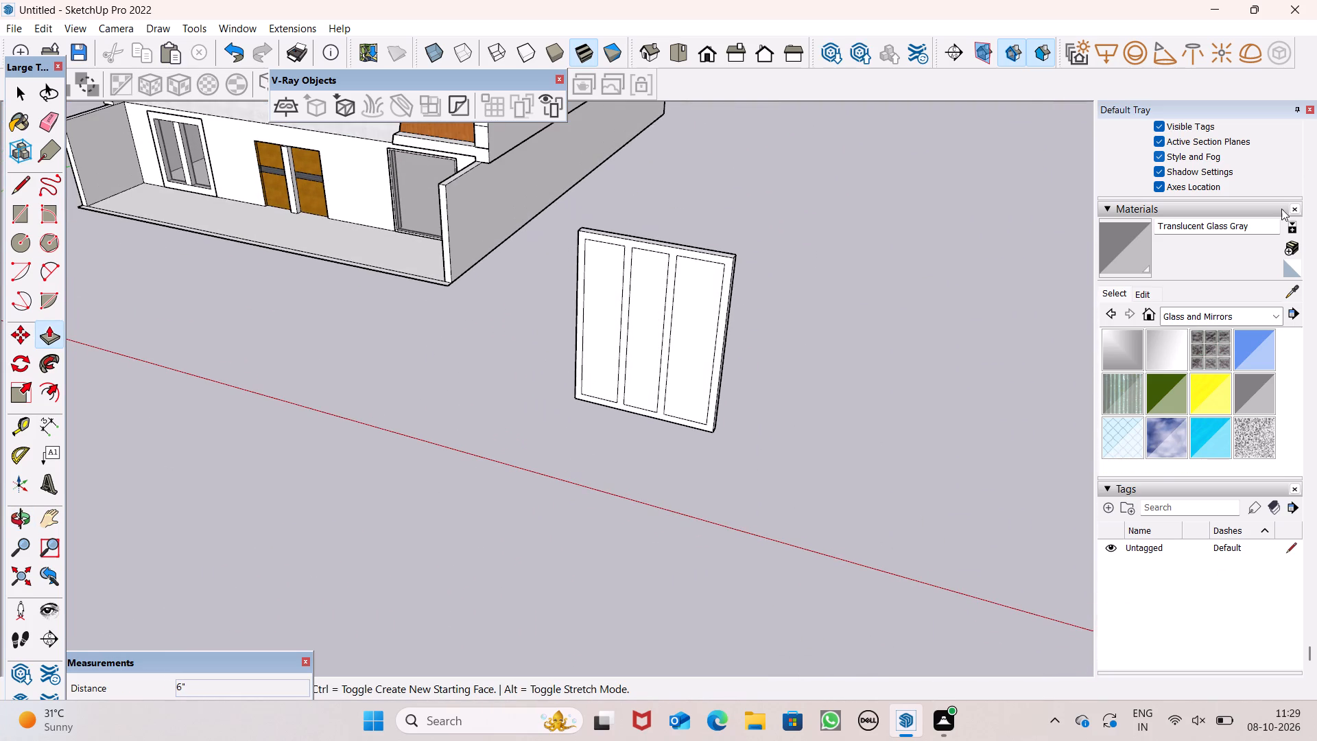
left_click(1095, 252)
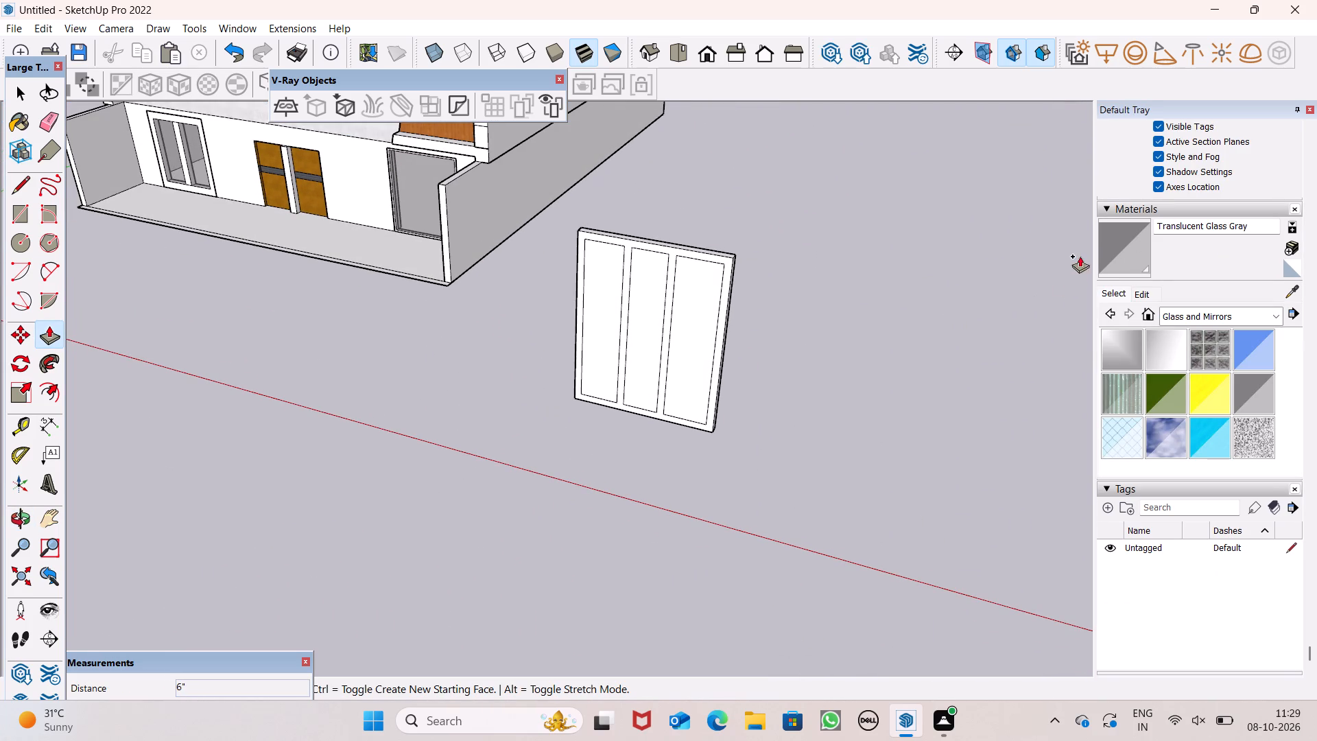
left_click(1128, 246)
scroll(668, 357, "up", 6)
left_click(687, 339)
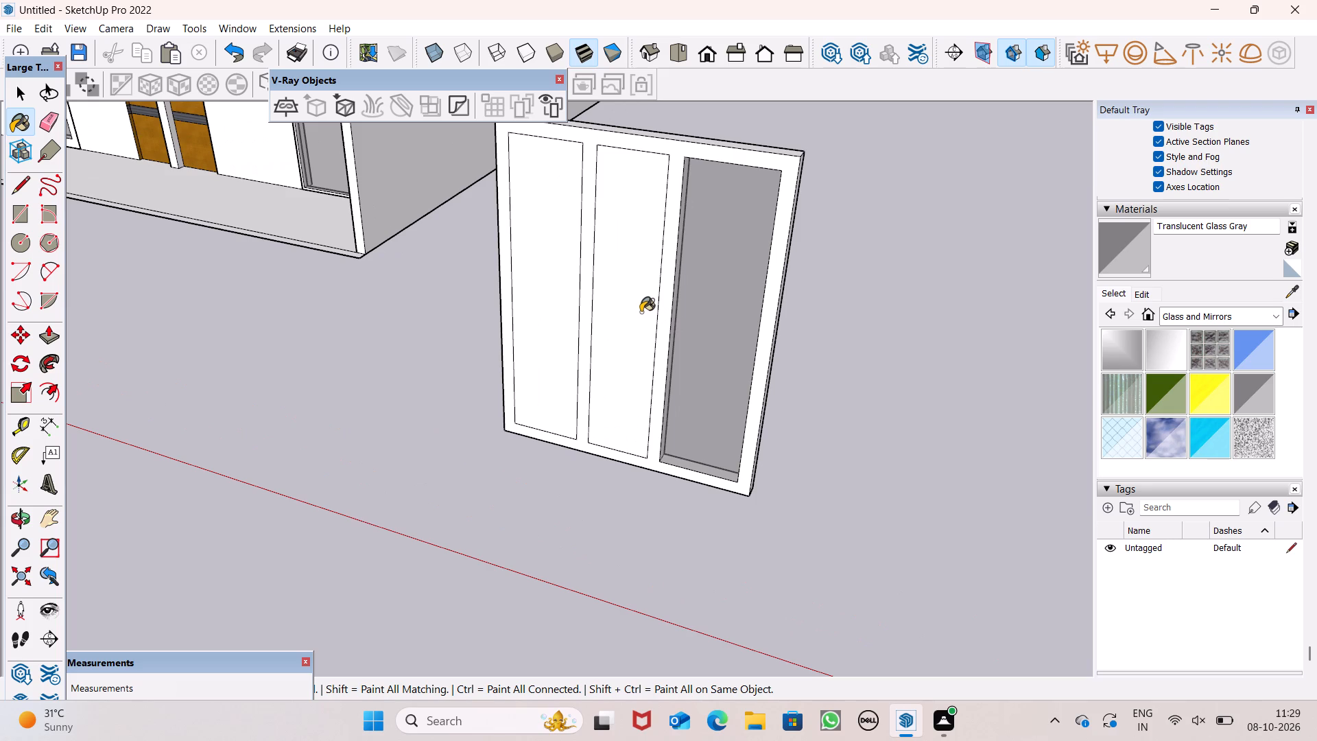
left_click(641, 312)
left_click(563, 283)
middle_click_drag(681, 403, 233, 368)
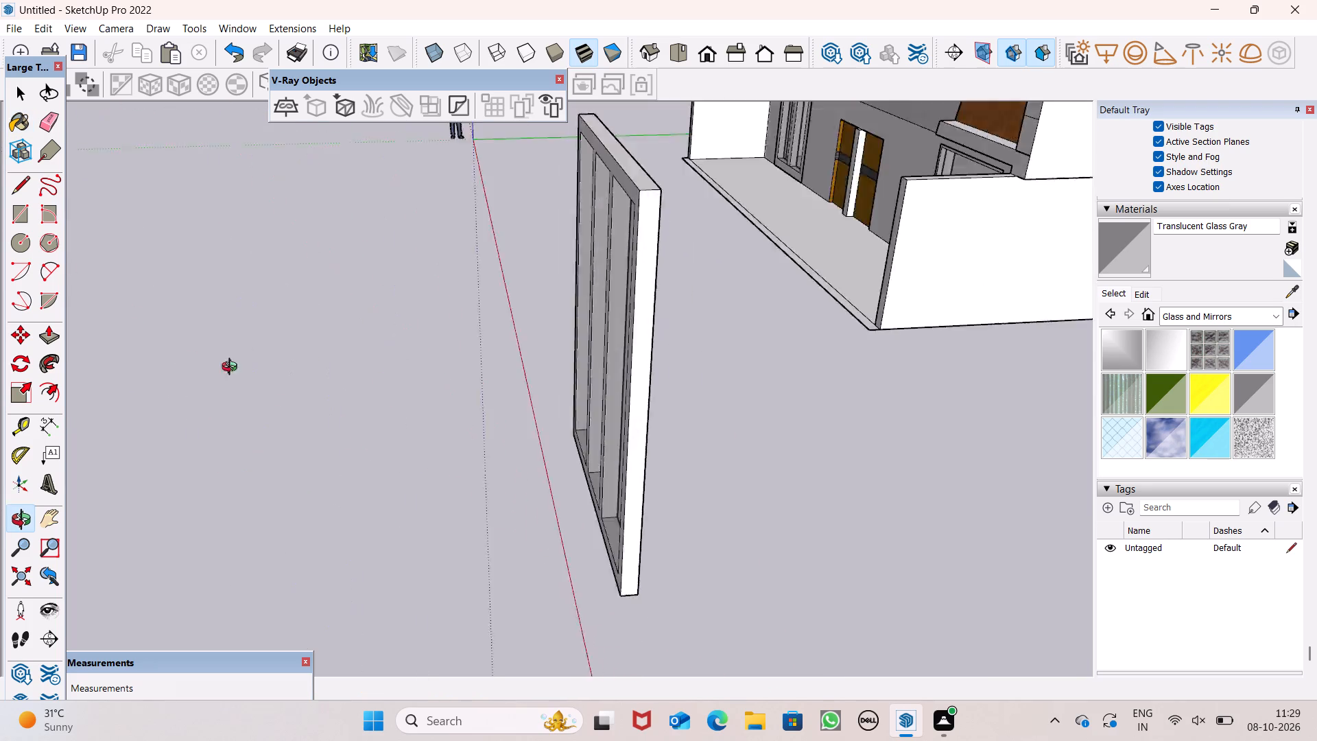
middle_click_drag(233, 368, 843, 387)
scroll(824, 445, "down", 5)
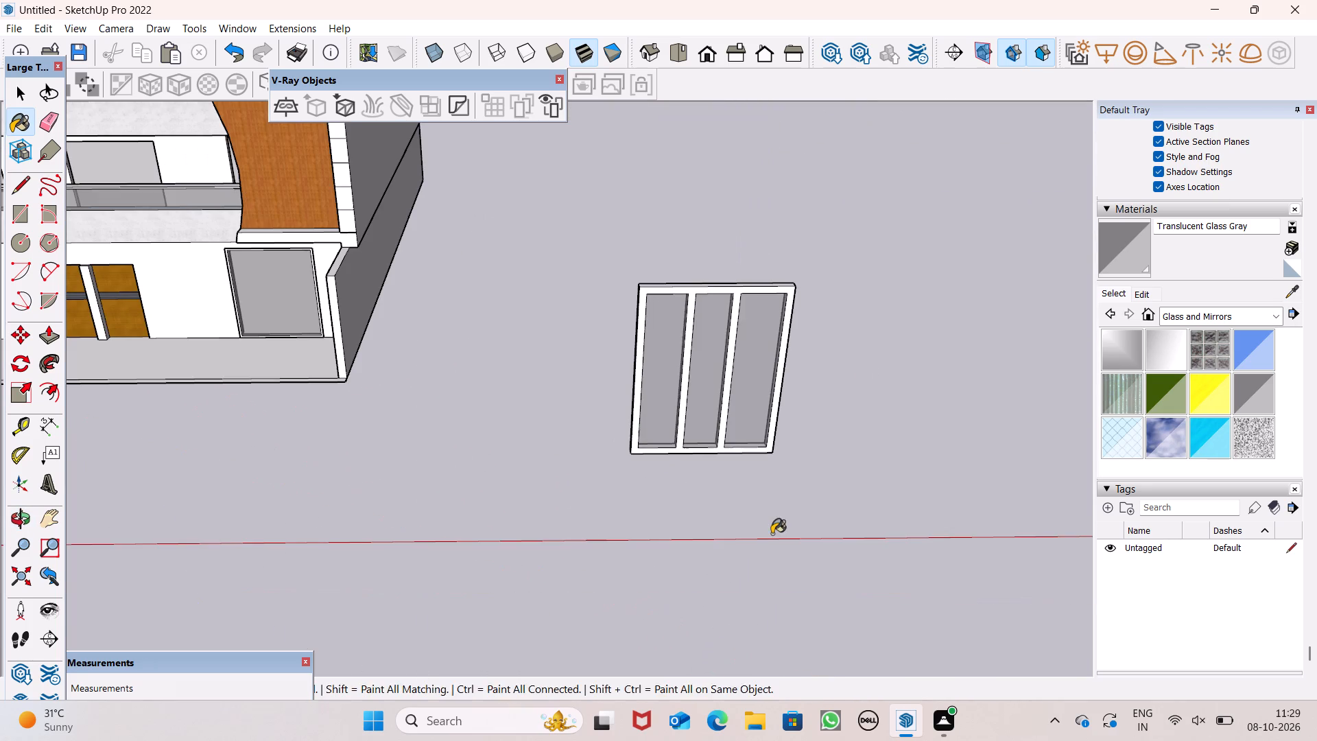
Select the whole three-pane window, including its frame and glass, and make it a group.
key("space")
scroll(765, 542, "down", 2)
scroll(575, 226, "down", 2)
scroll(648, 168, "down", 1)
scroll(648, 168, "up", 3)
double_click(700, 424)
double_click(696, 421)
right_click(696, 421)
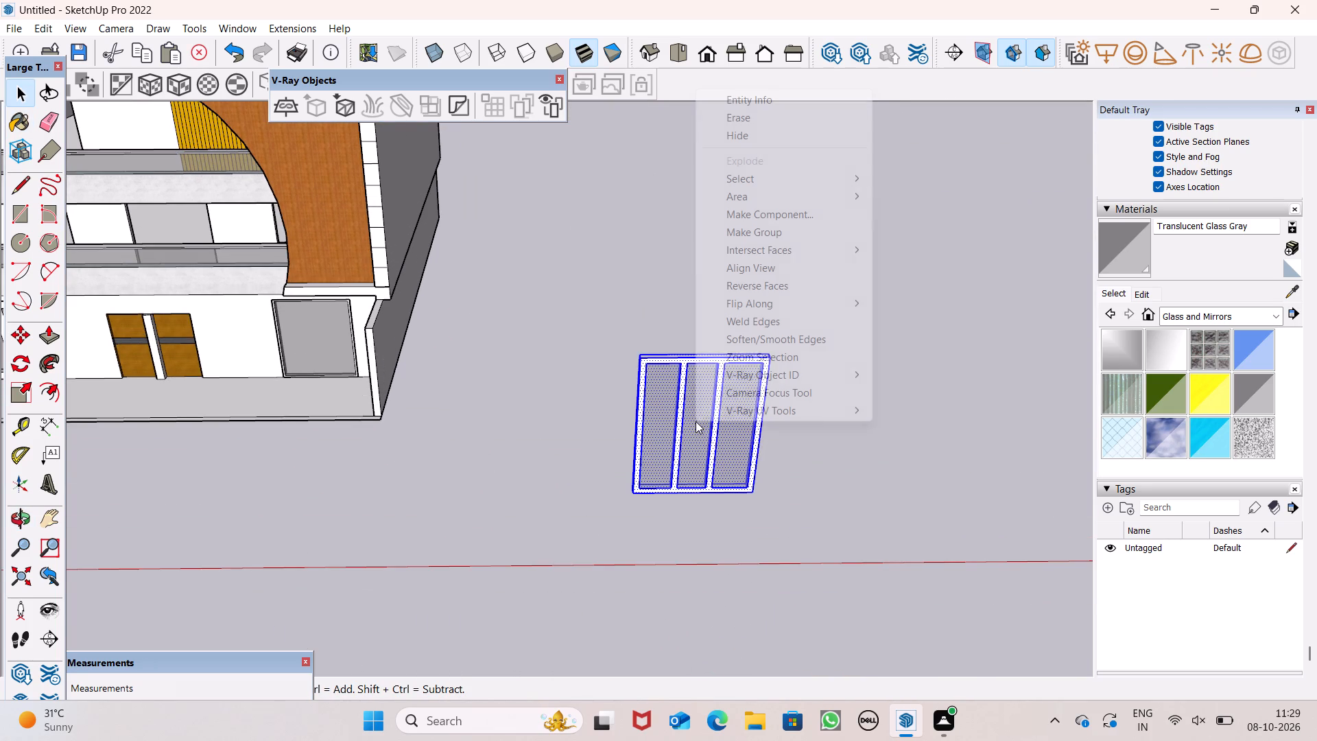
left_click(790, 236)
Scale the window group down proportionally from a corner to about 0.81.
scroll(720, 274, "down", 1)
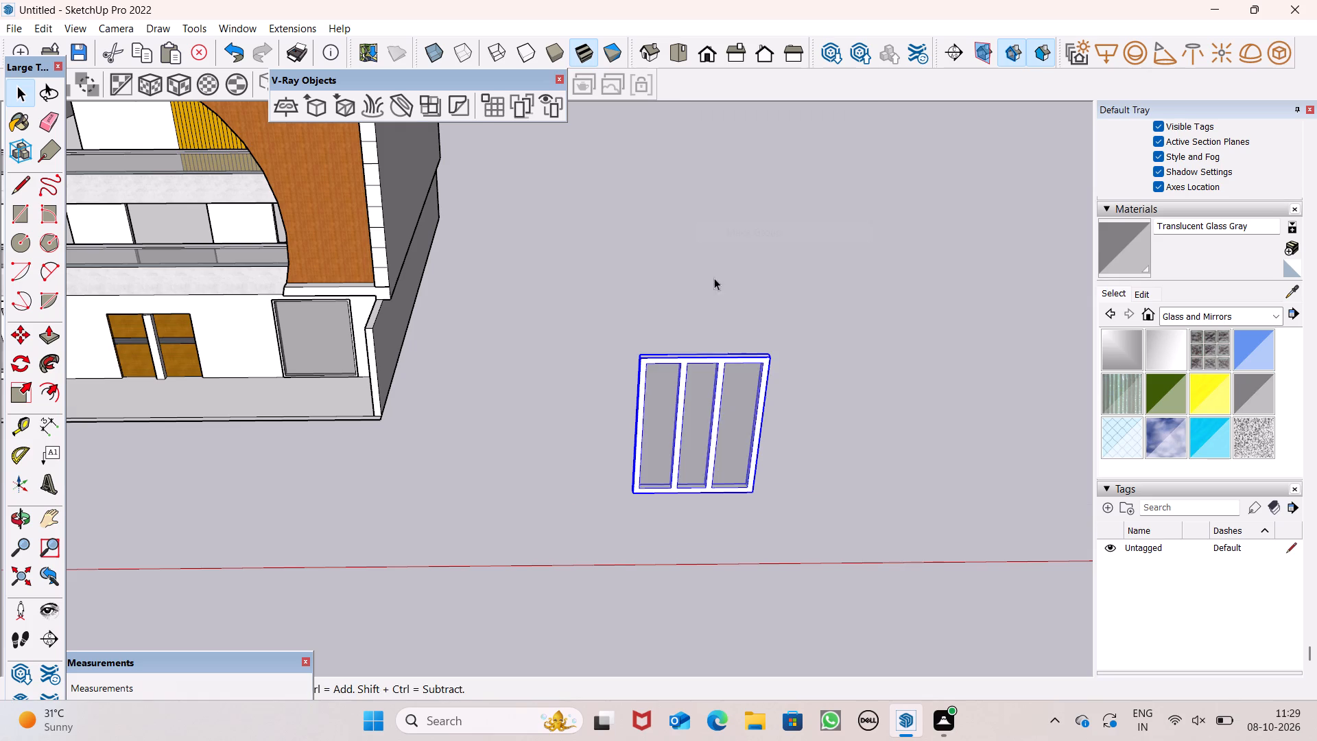
scroll(714, 278, "down", 3)
middle_click_drag(771, 481, 772, 362)
scroll(772, 362, "up", 1)
scroll(532, 283, "up", 1)
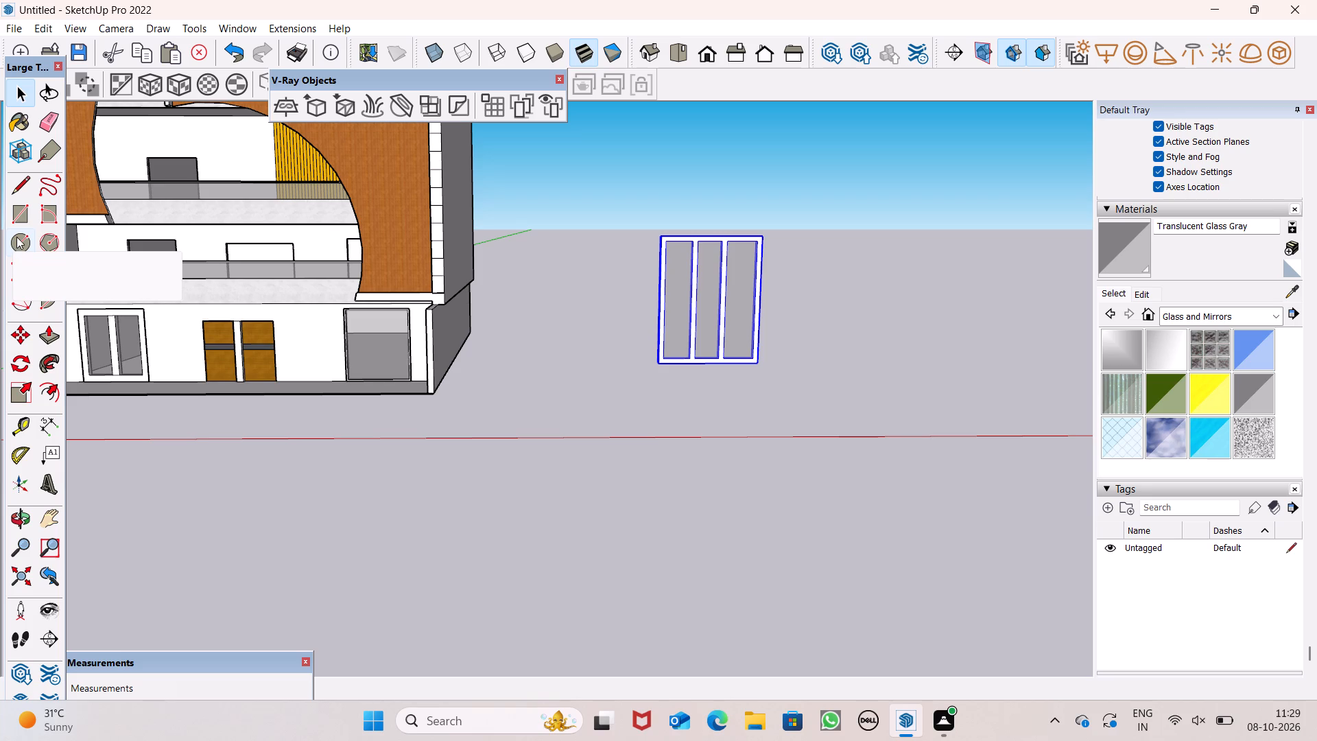
left_click(14, 390)
left_click_drag(665, 239, 665, 238)
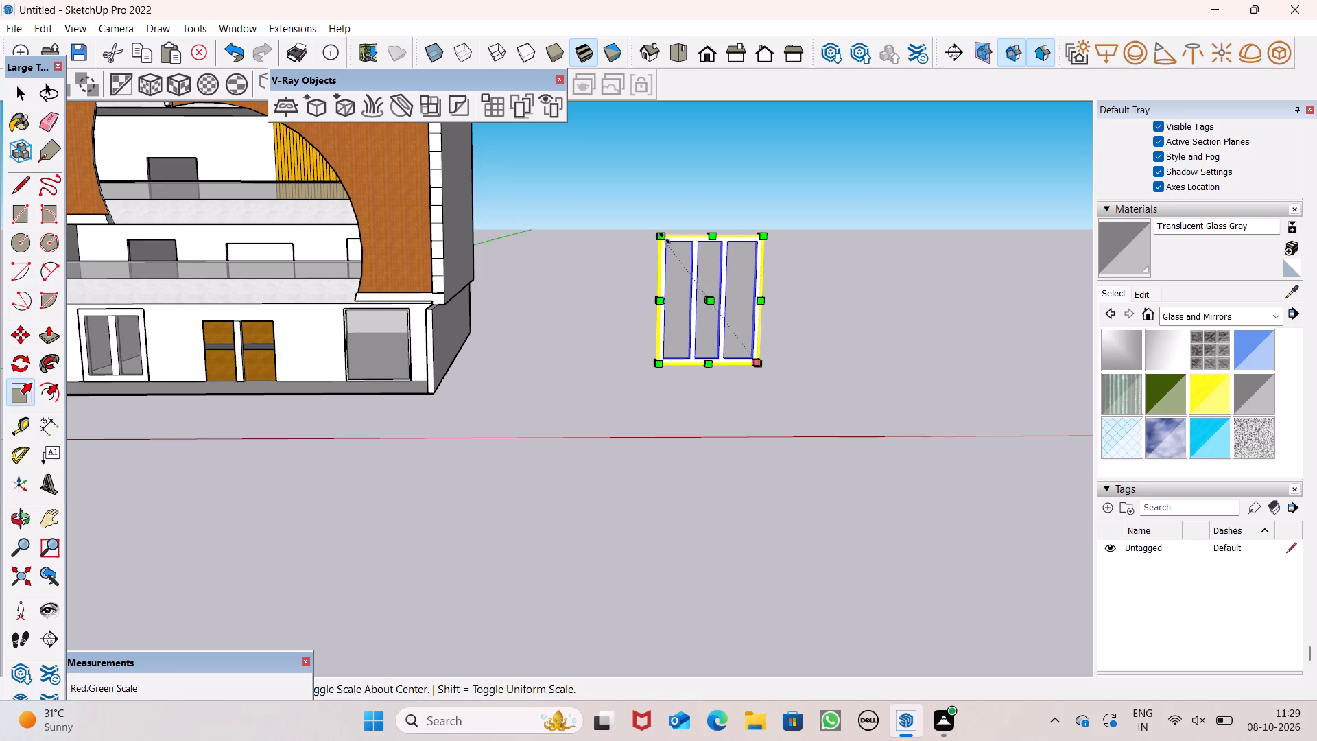
left_click_drag(665, 238, 677, 263)
left_click(819, 392)
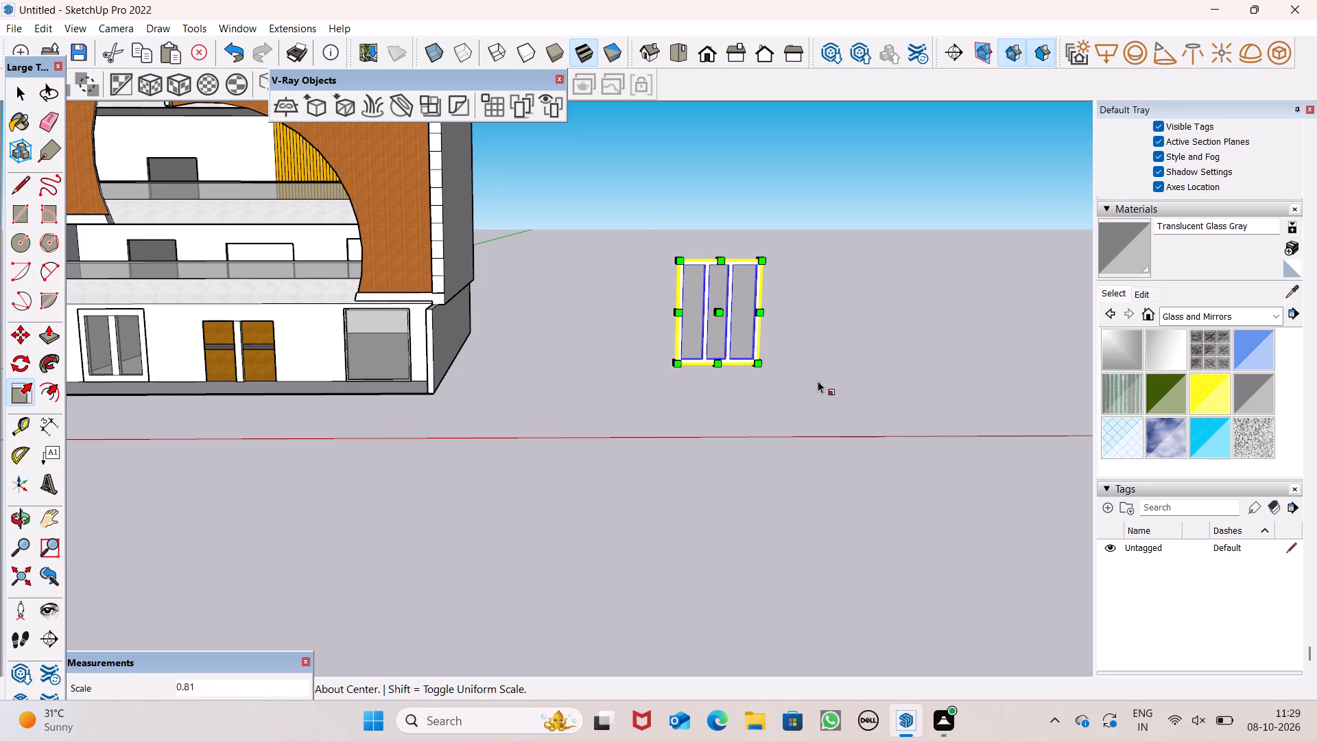
key("space")
key("space")
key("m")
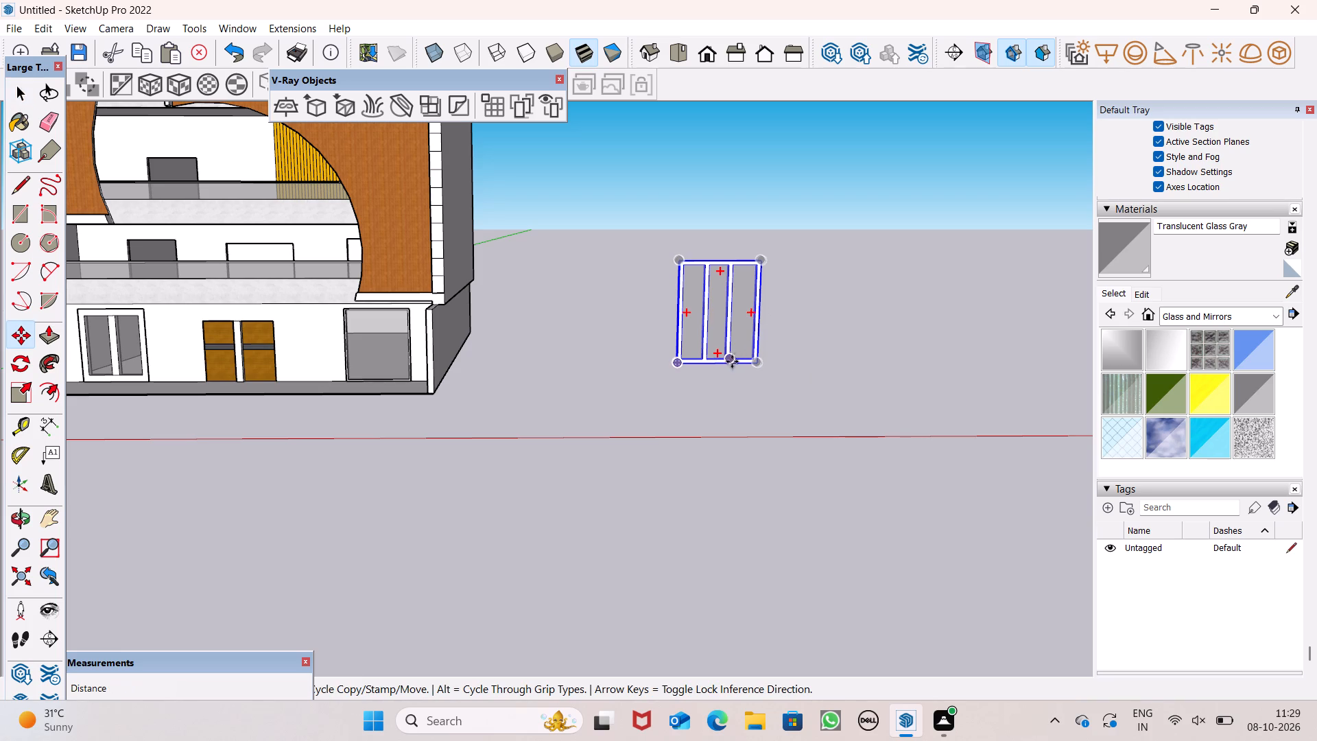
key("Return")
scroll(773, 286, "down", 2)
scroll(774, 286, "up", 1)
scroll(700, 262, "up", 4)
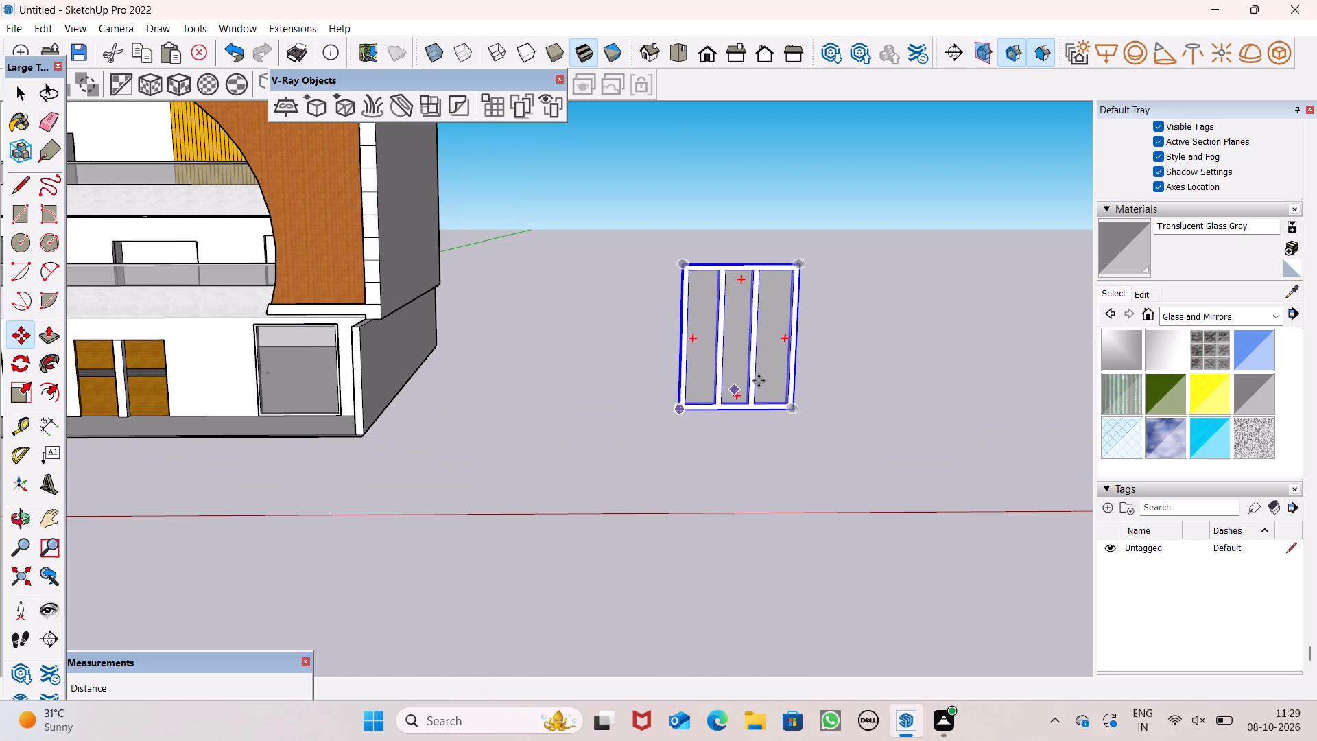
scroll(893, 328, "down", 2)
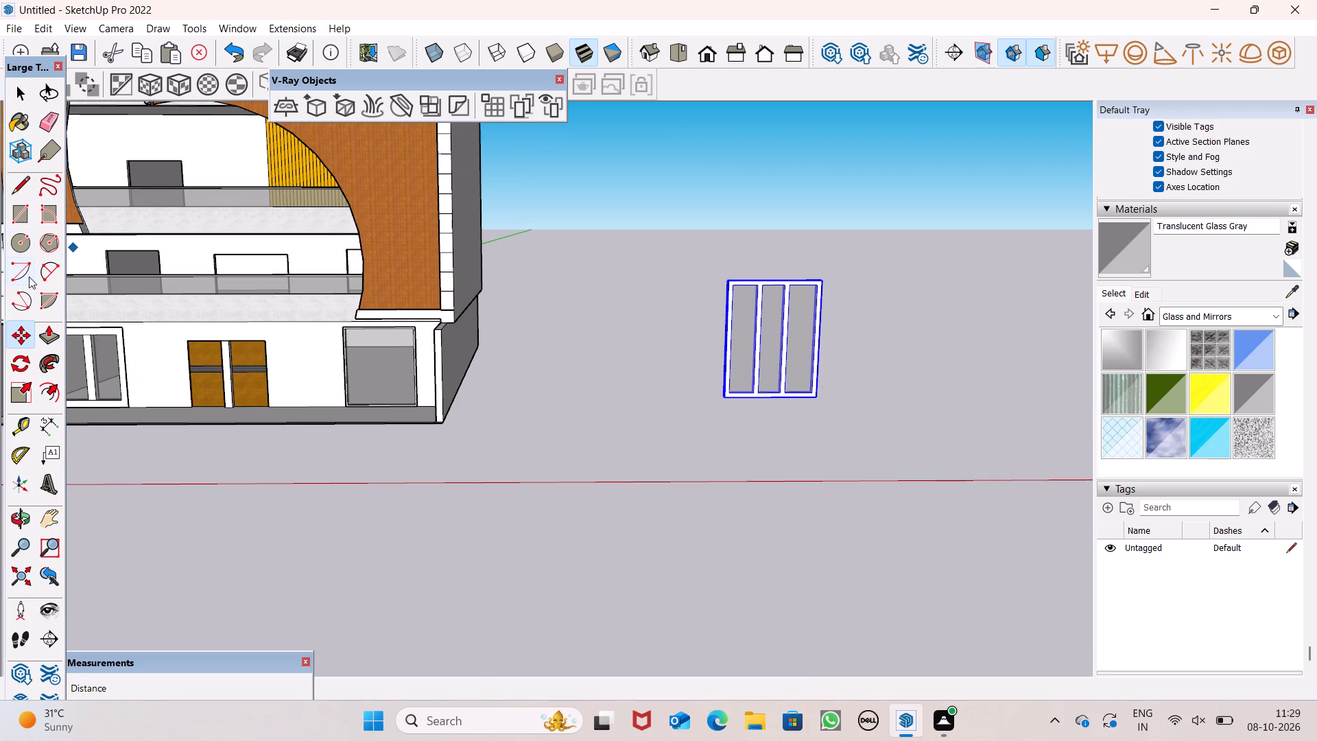
Scale the window group down proportionally again from its upper corner to about 0.6.
left_click(28, 401)
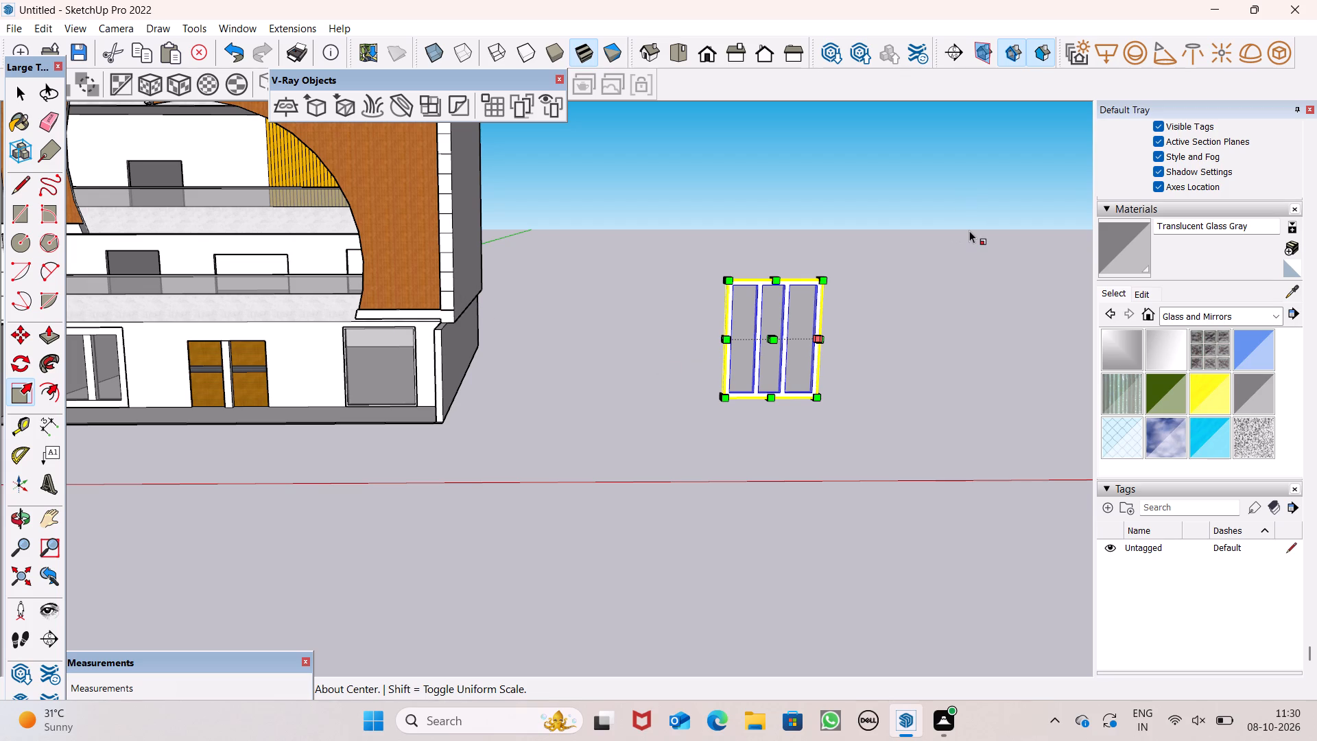
scroll(849, 306, "up", 2)
scroll(683, 267, "up", 1)
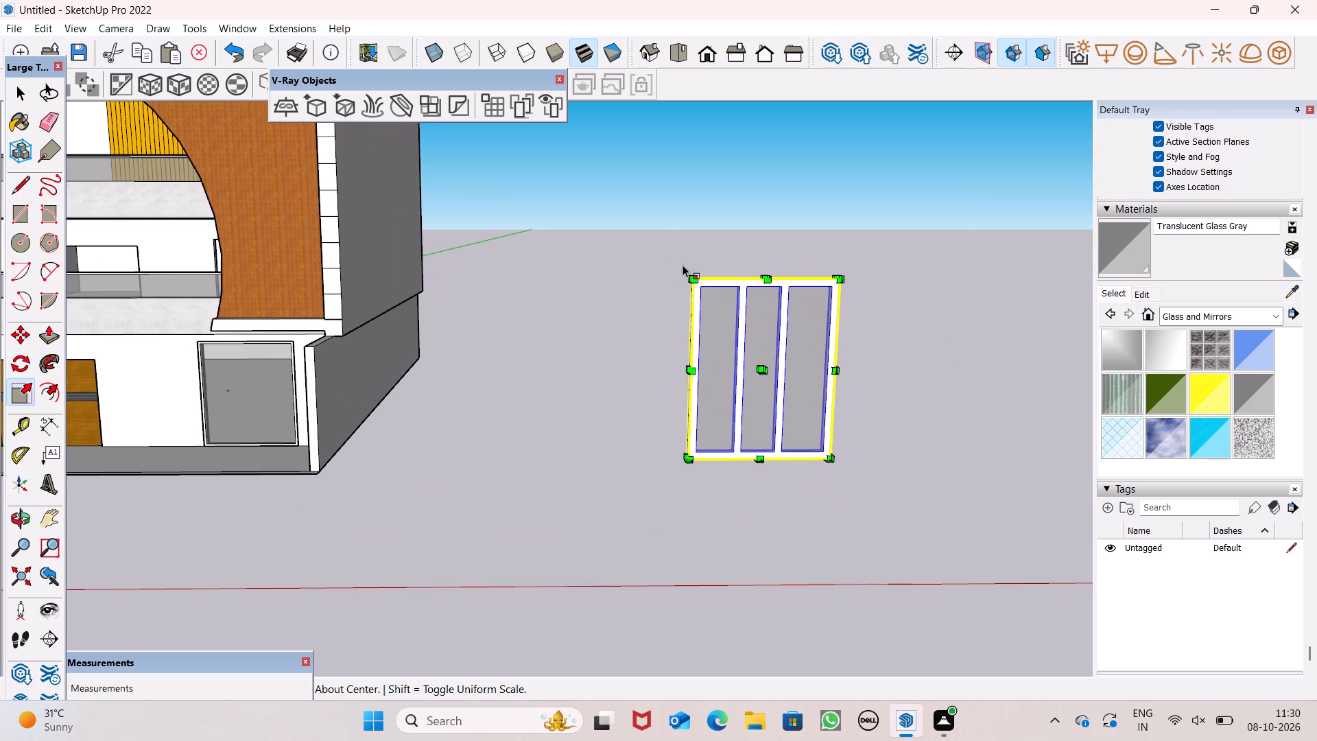
left_click_drag(691, 283, 729, 366)
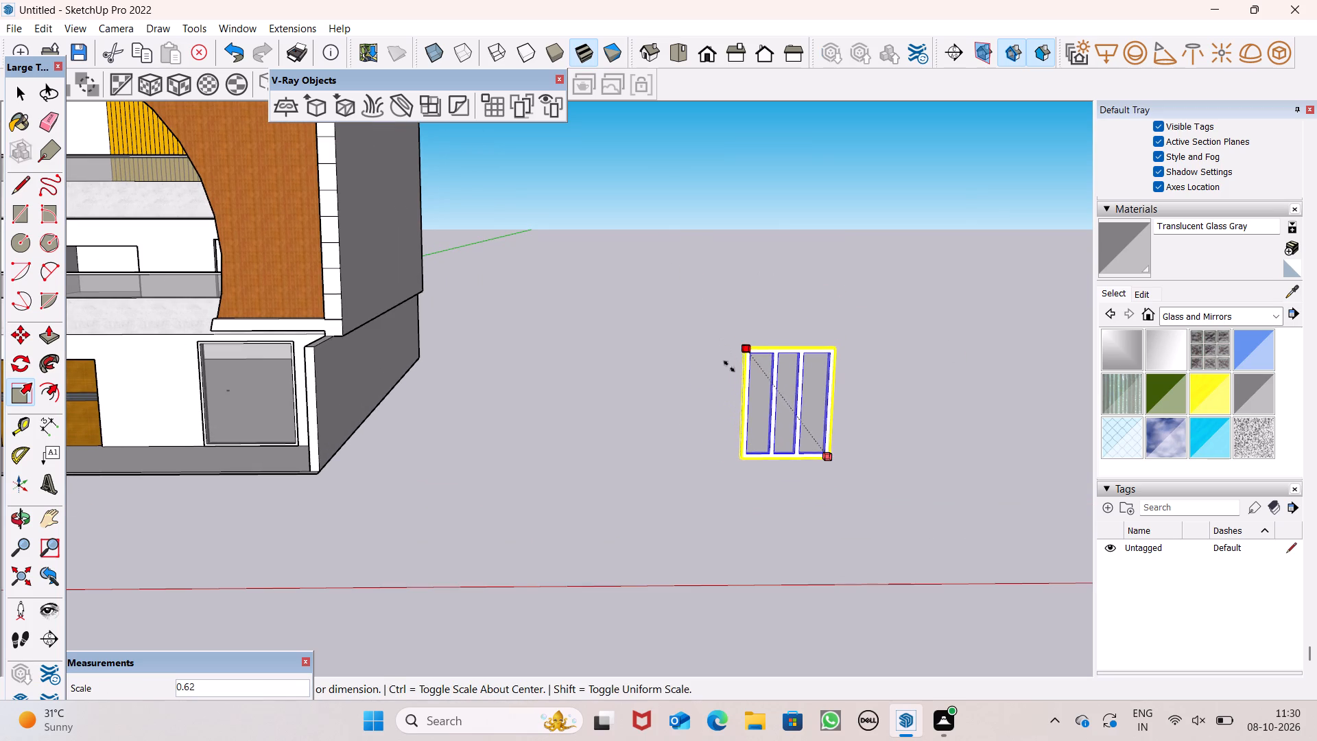
left_click_drag(729, 366, 729, 366)
key("space")
type("vv")
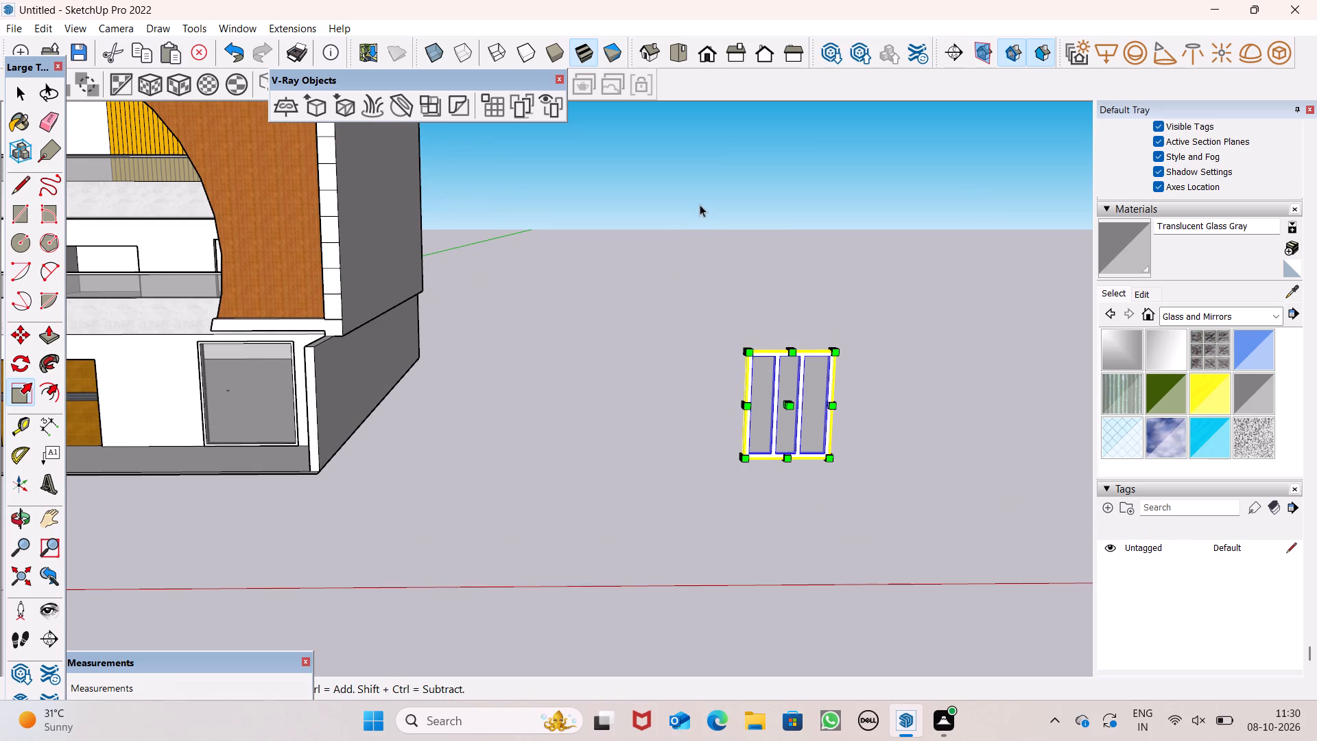
Move the window group from beside the building to the first-floor opening nearest the facade's left end.
scroll(717, 293, "down", 10)
scroll(397, 246, "down", 1)
scroll(397, 246, "up", 2)
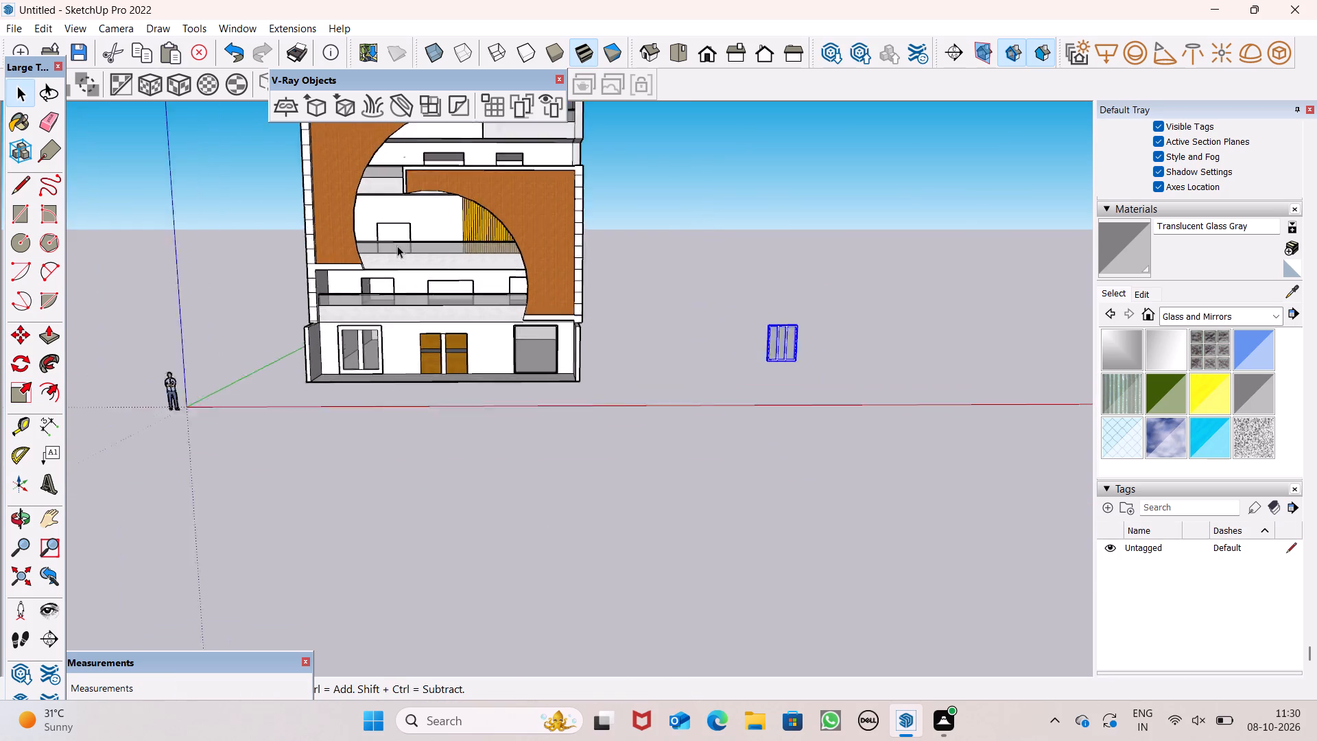
scroll(397, 246, "up", 4)
middle_click_drag(541, 351, 541, 416)
key("m")
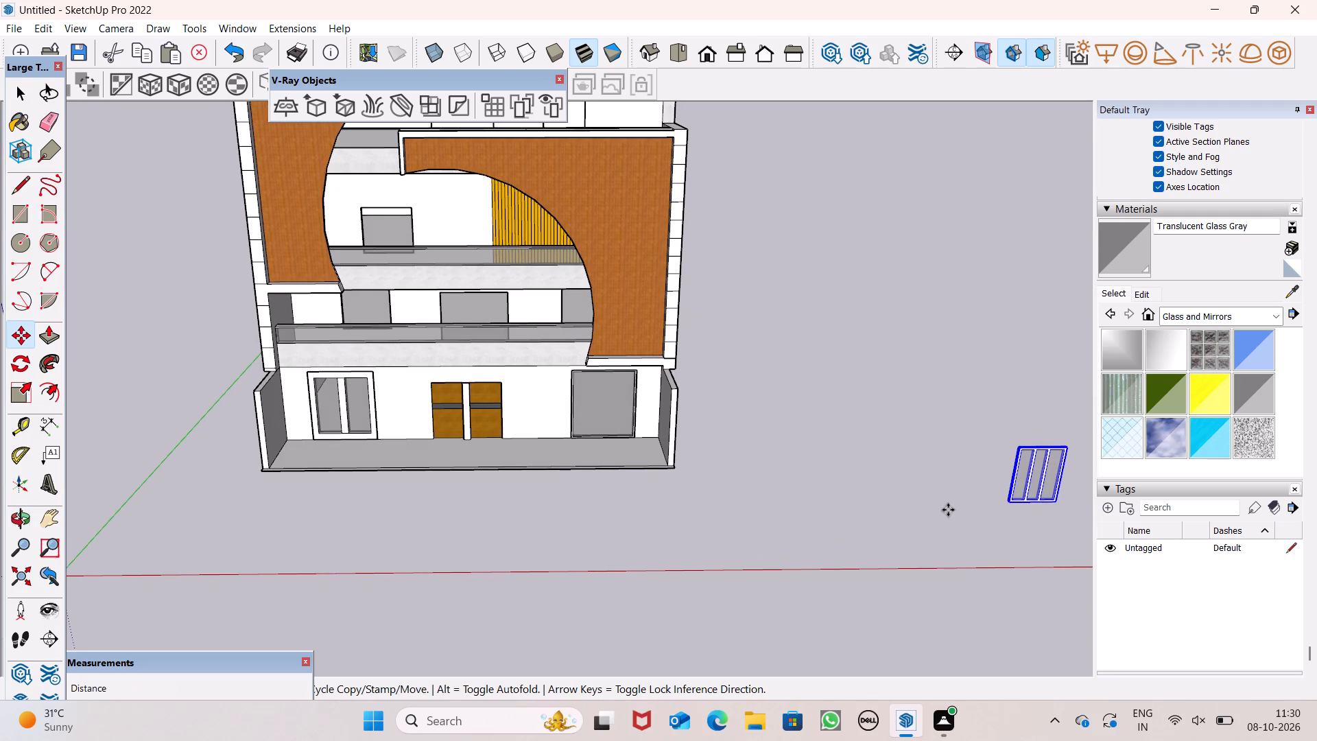
key("Return")
left_click_drag(1060, 499, 962, 470)
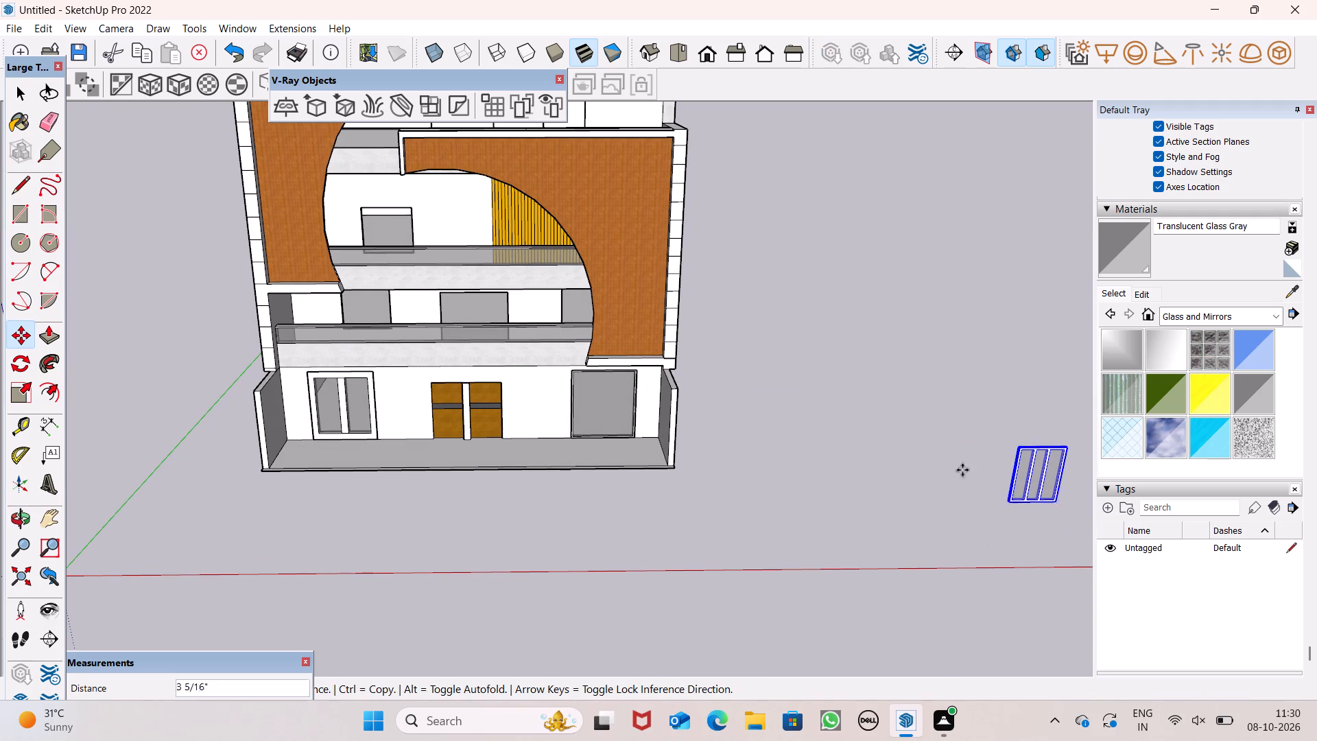
left_click_drag(962, 470, 348, 284)
left_click_drag(348, 284, 373, 322)
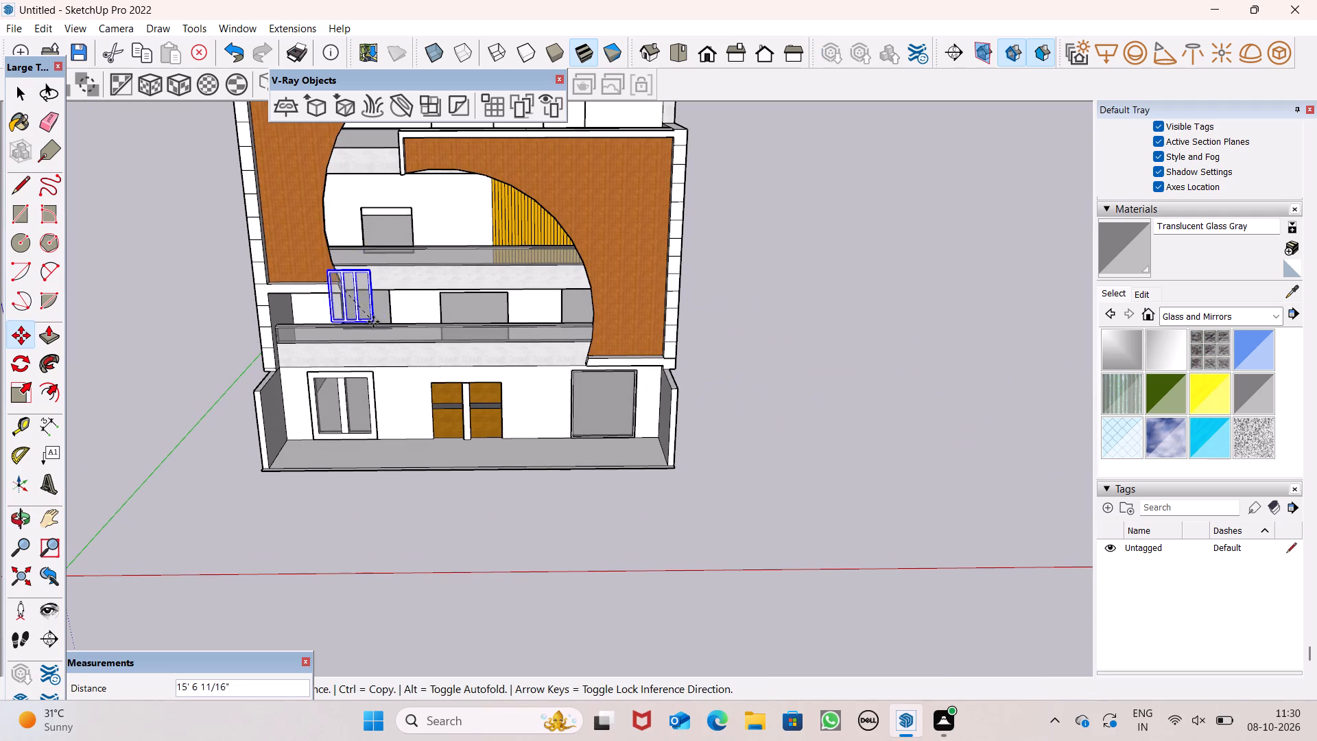
left_click_drag(373, 322, 387, 335)
Examine the window group's placement against the first-floor openings and balcony from several angles.
scroll(422, 284, "up", 5)
middle_click_drag(429, 309, 283, 296)
scroll(284, 297, "up", 2)
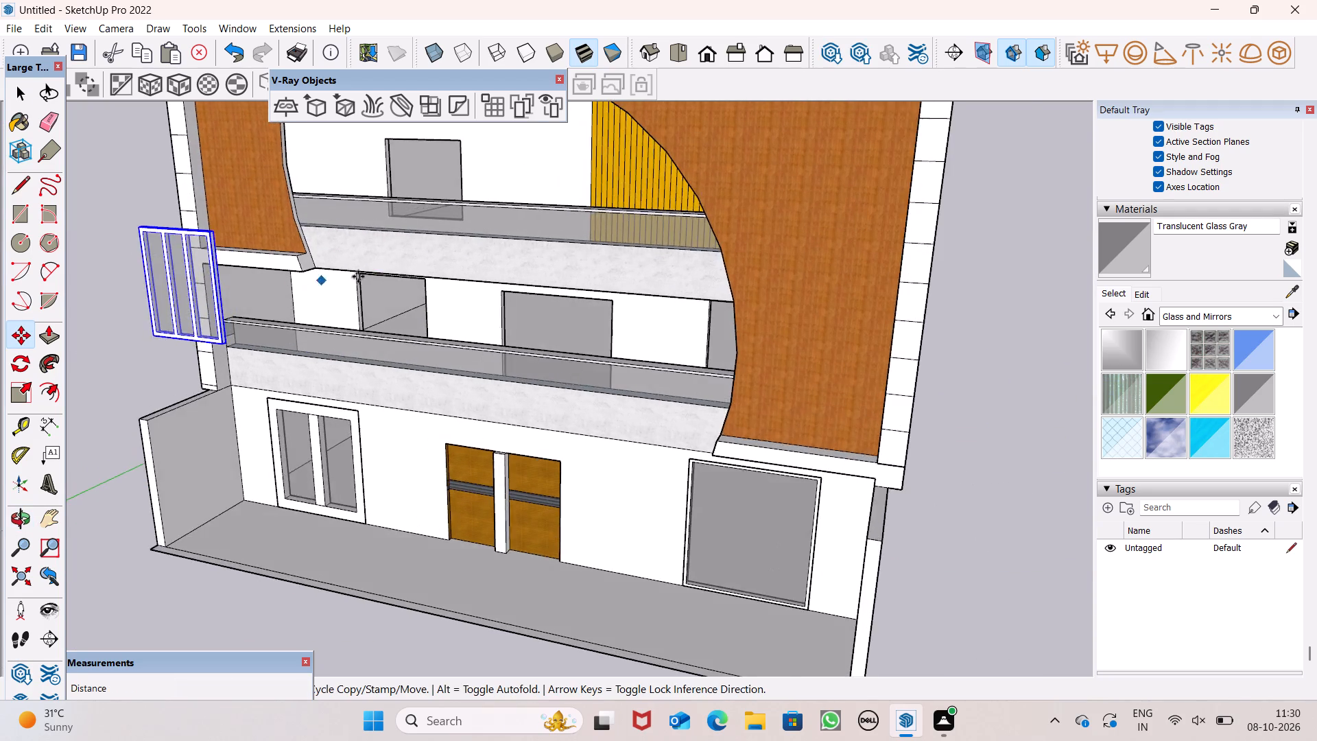
scroll(358, 277, "up", 5)
scroll(497, 436, "up", 6)
scroll(473, 374, "down", 6)
middle_click_drag(534, 391, 480, 539)
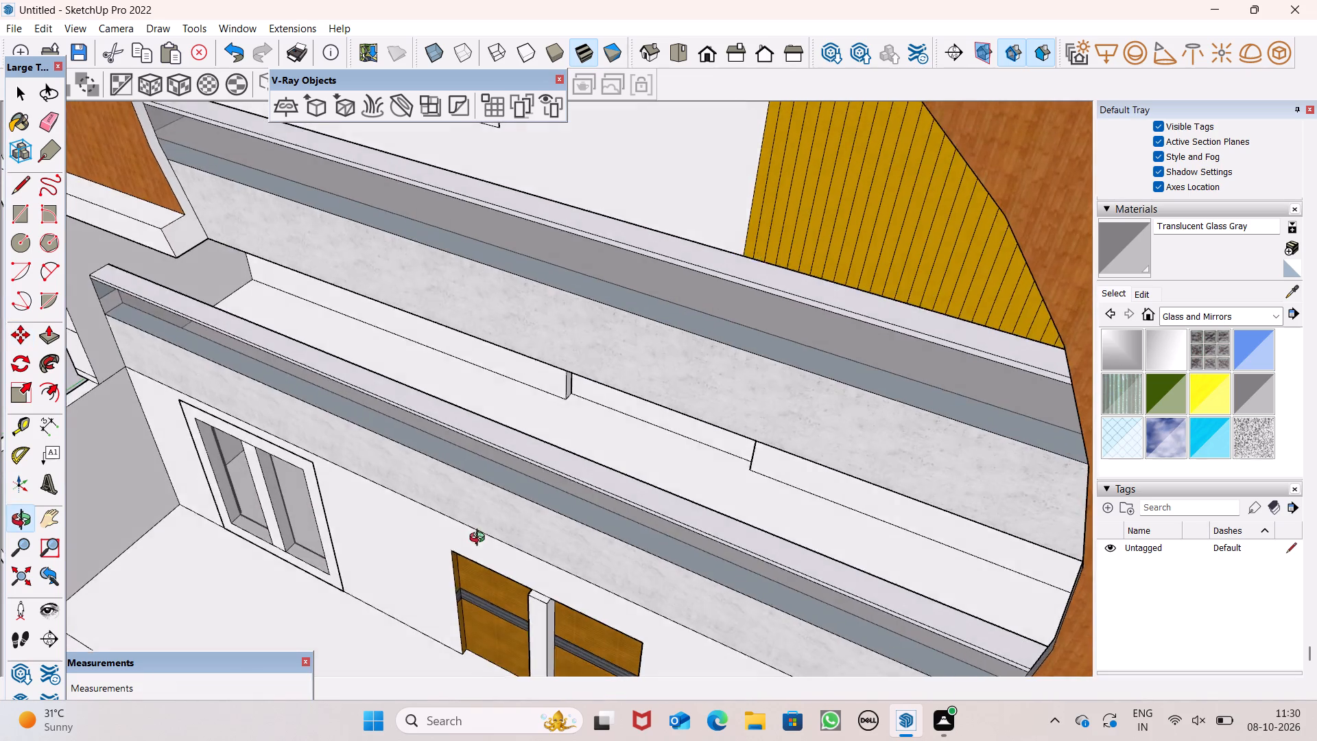
middle_click_drag(480, 539, 475, 524)
scroll(524, 305, "down", 2)
middle_click_drag(559, 390, 610, 277)
scroll(628, 265, "down", 1)
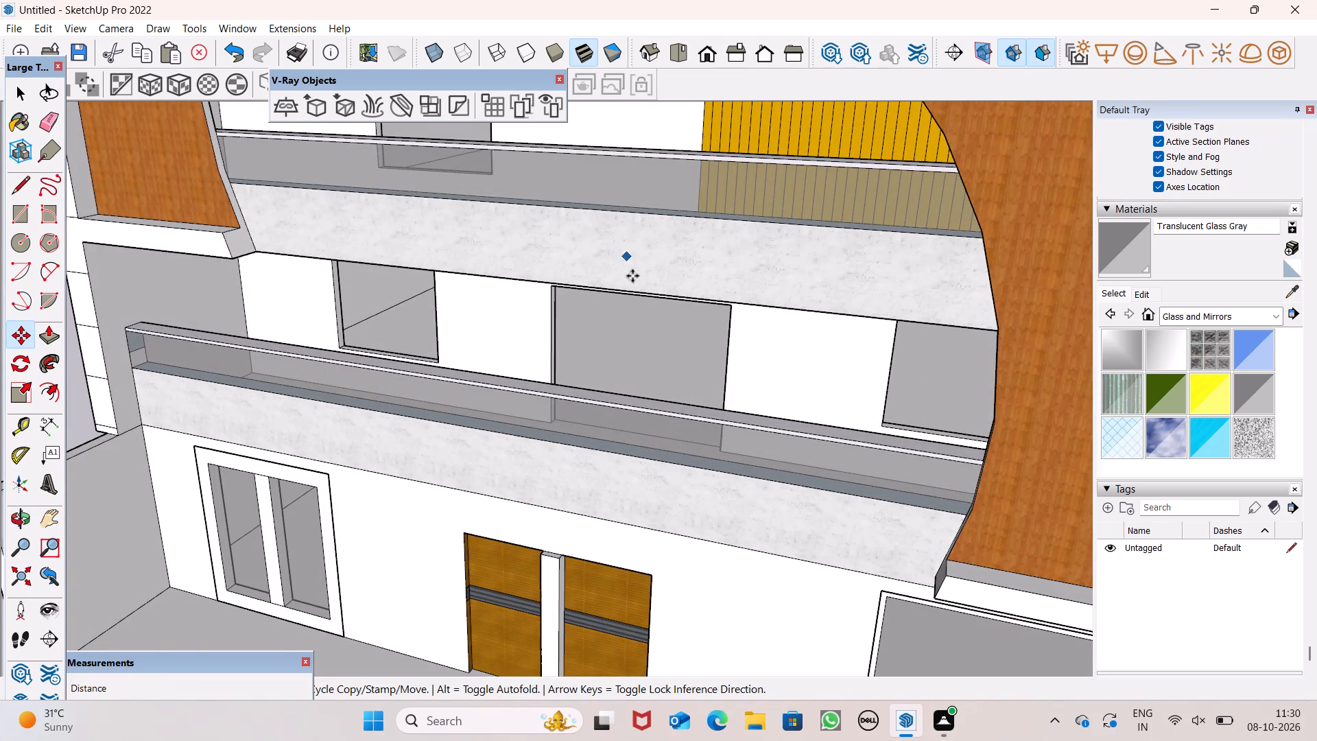
scroll(632, 276, "down", 8)
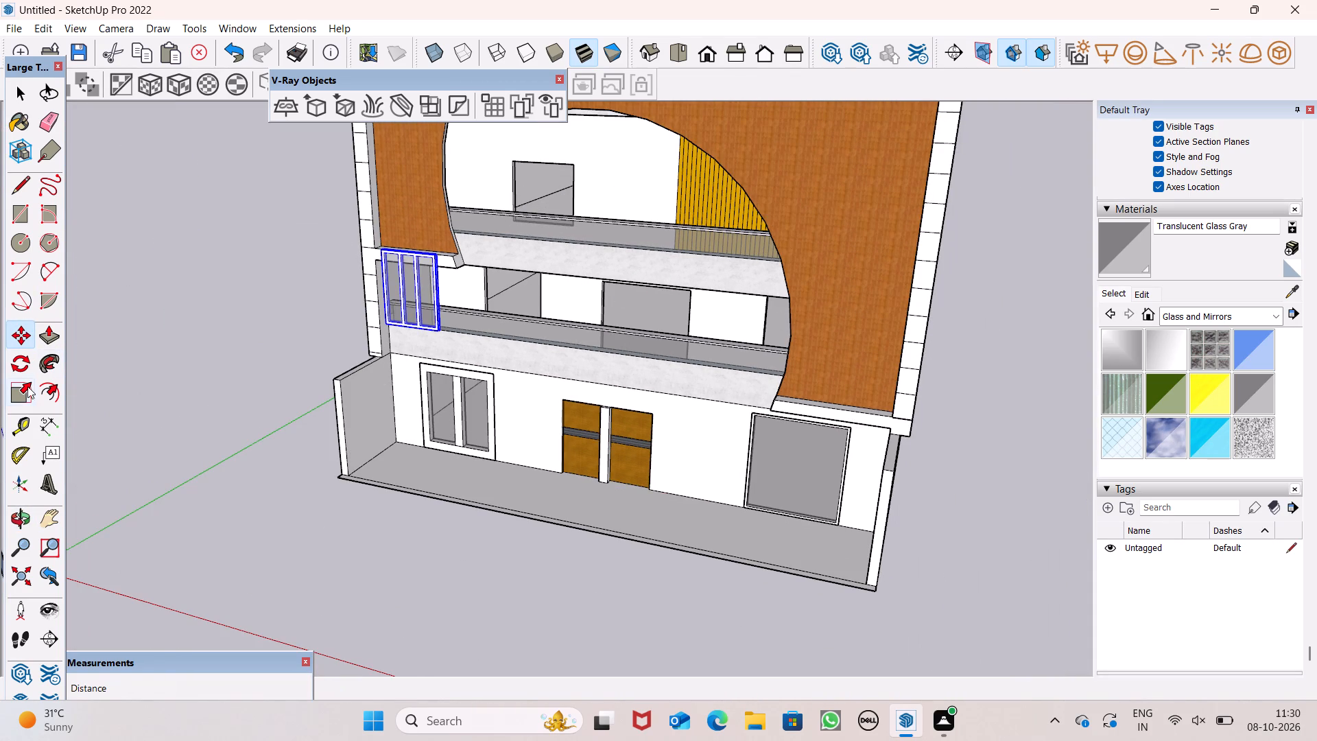
Scale the window group down proportionally at the first-floor balcony to about 0.33 and deselect it.
left_click(21, 400)
left_click_drag(377, 249, 385, 266)
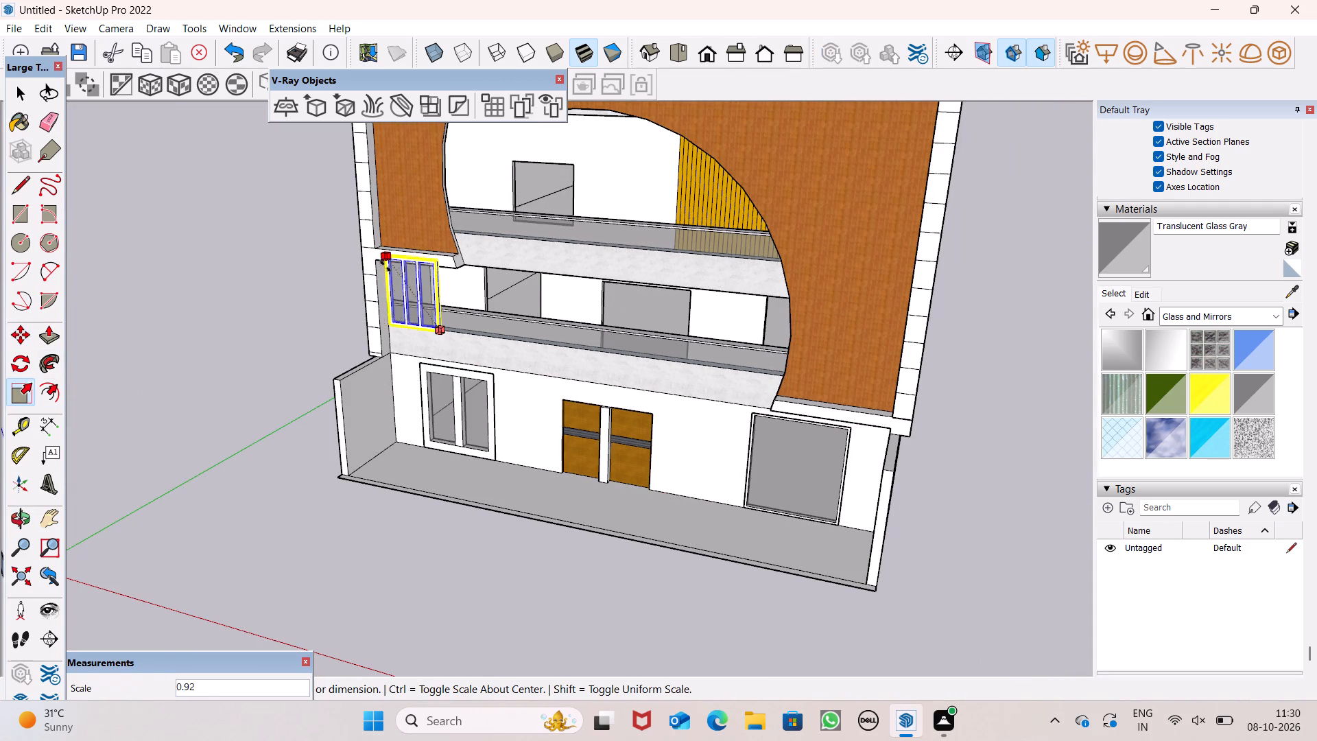
left_click_drag(385, 266, 396, 321)
key("space")
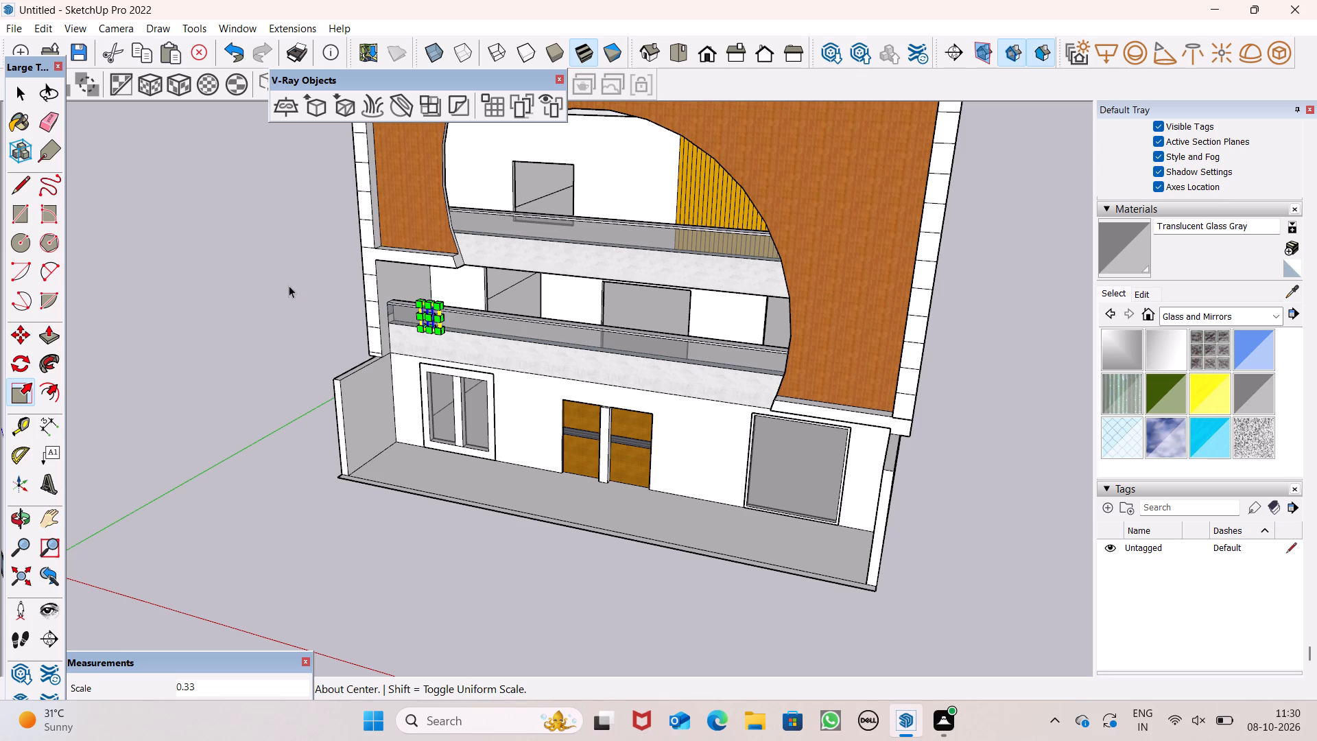
key("space")
left_click(285, 269)
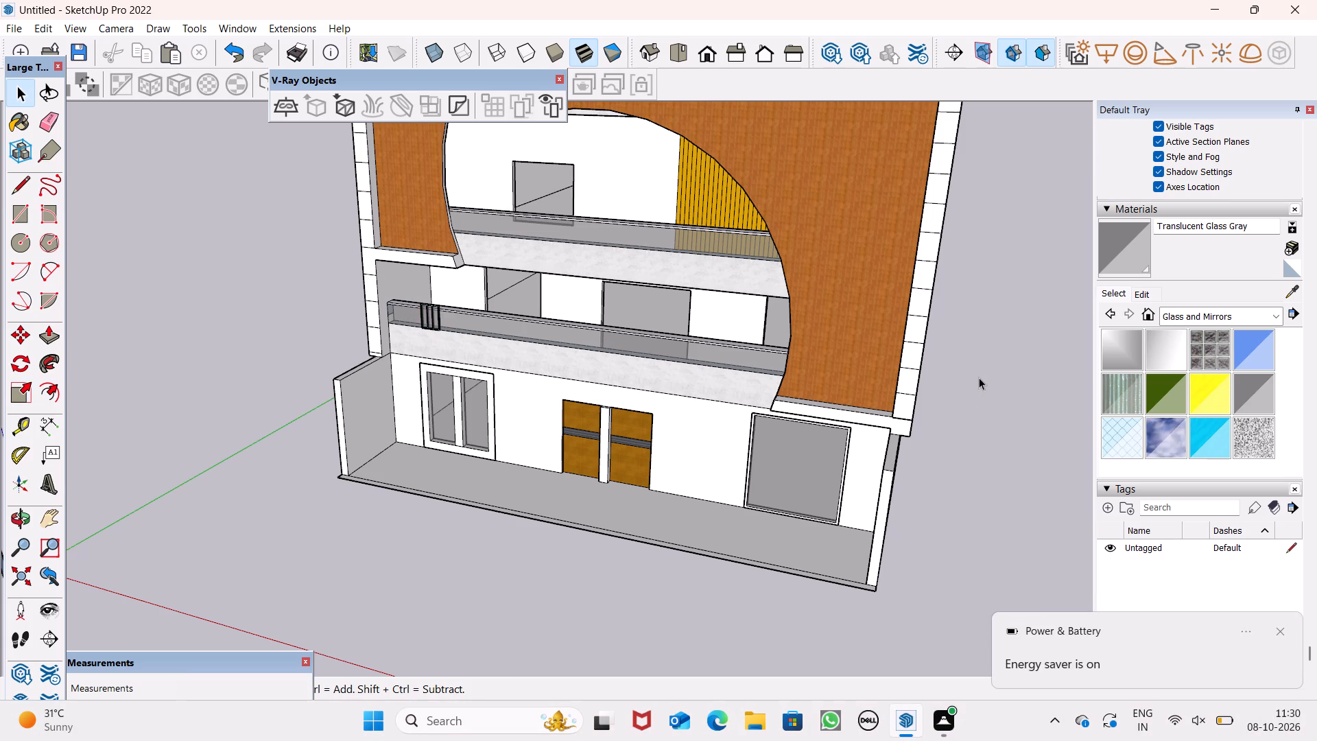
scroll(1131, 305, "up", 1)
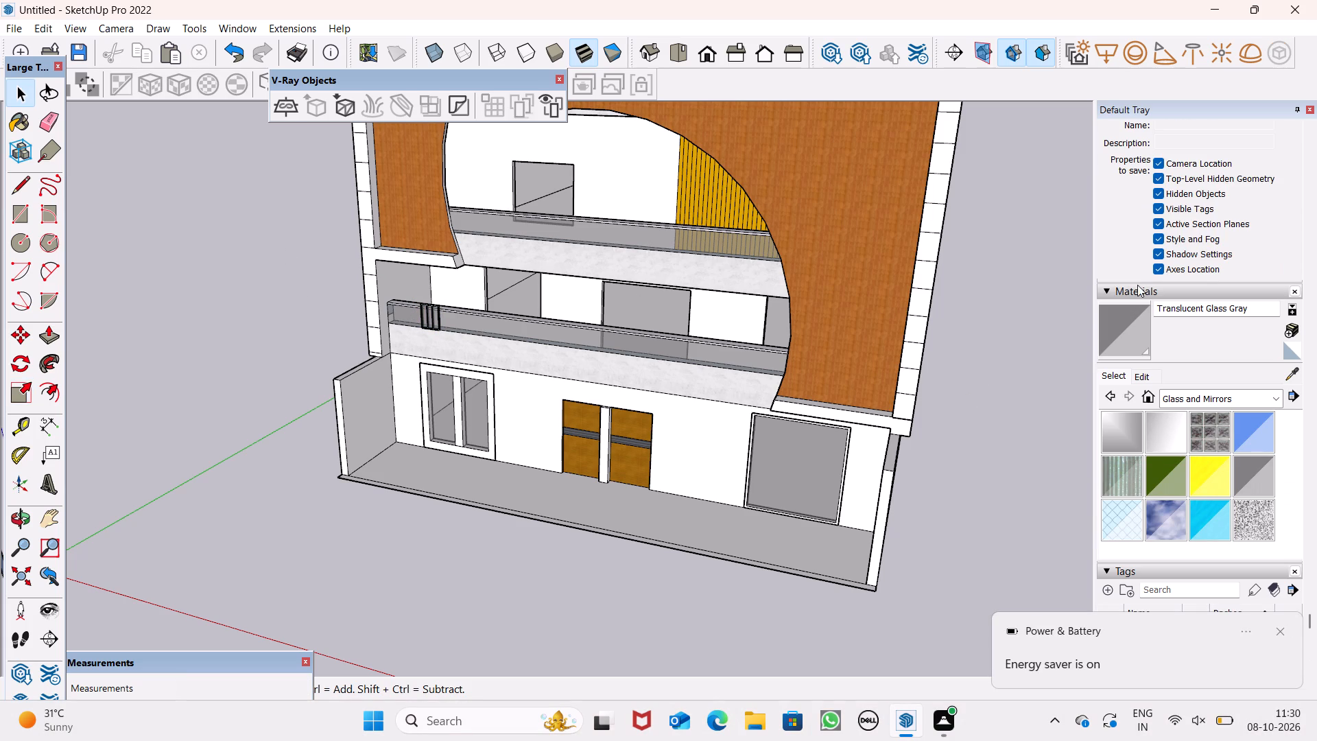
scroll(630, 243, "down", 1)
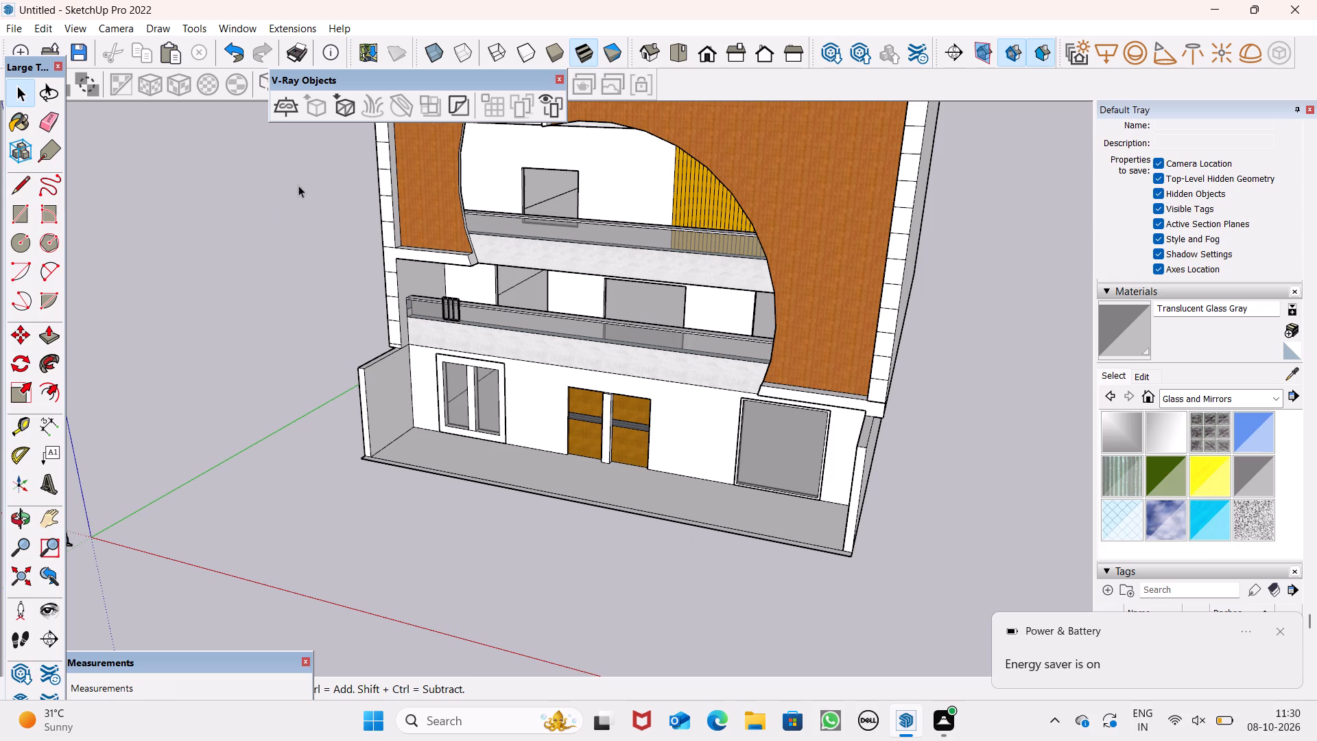
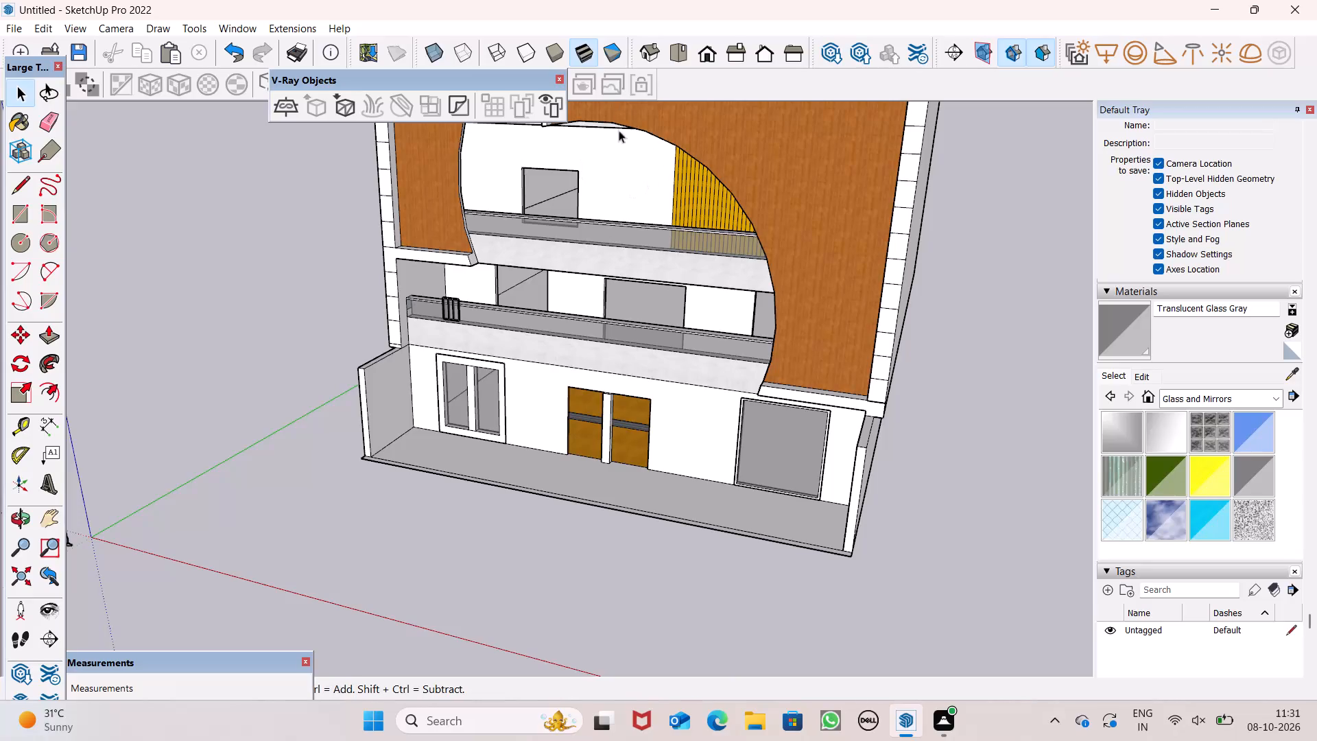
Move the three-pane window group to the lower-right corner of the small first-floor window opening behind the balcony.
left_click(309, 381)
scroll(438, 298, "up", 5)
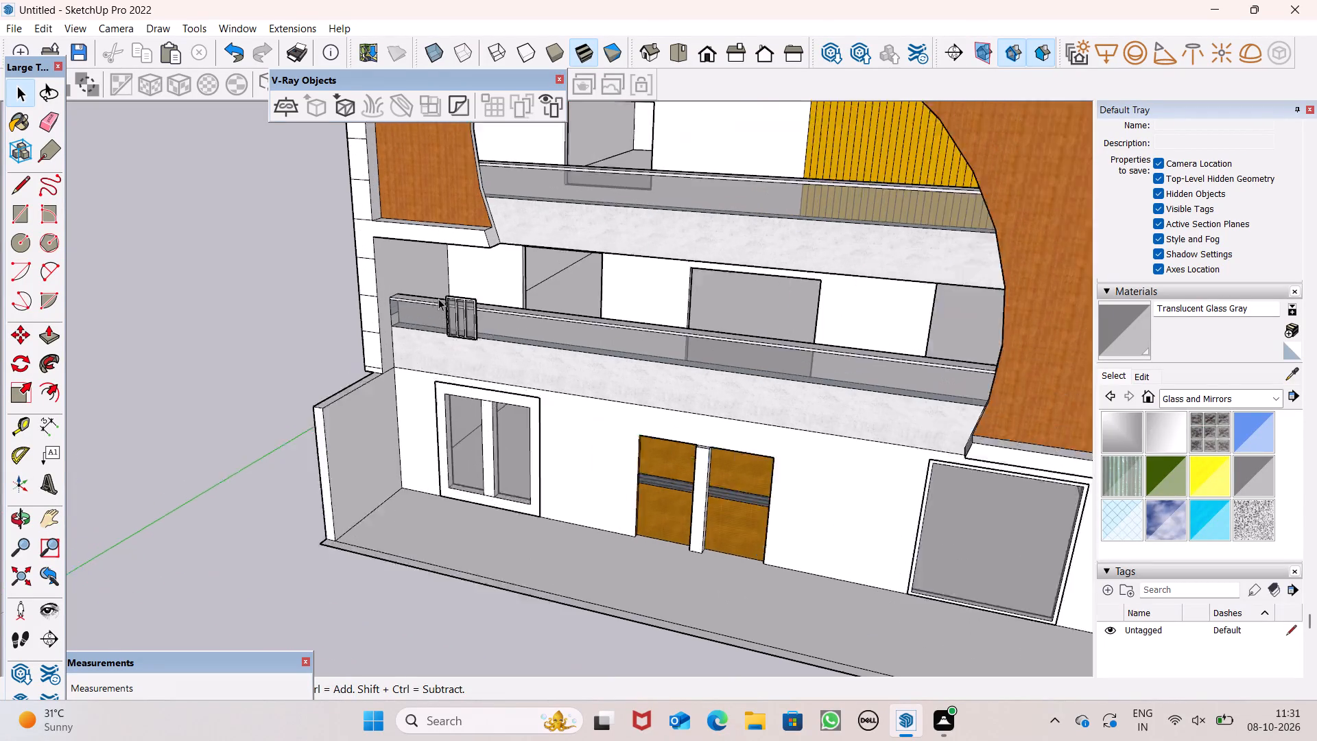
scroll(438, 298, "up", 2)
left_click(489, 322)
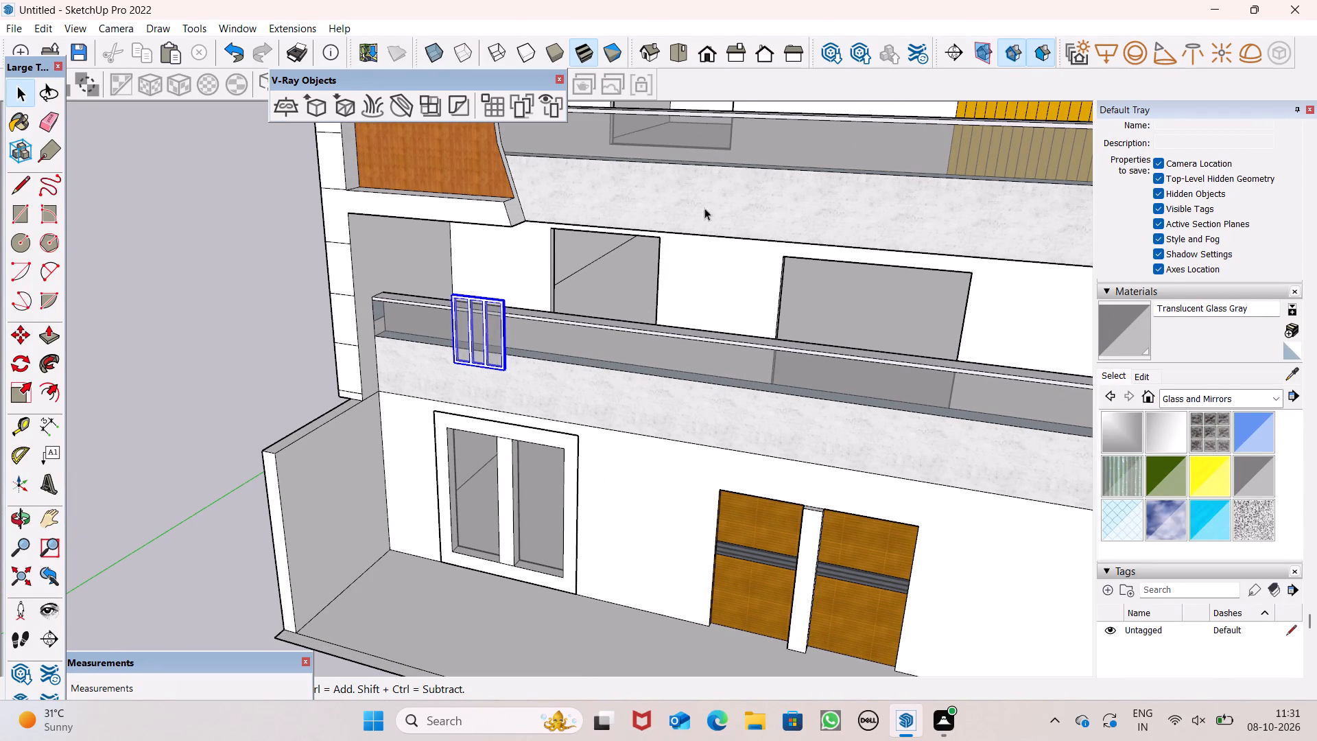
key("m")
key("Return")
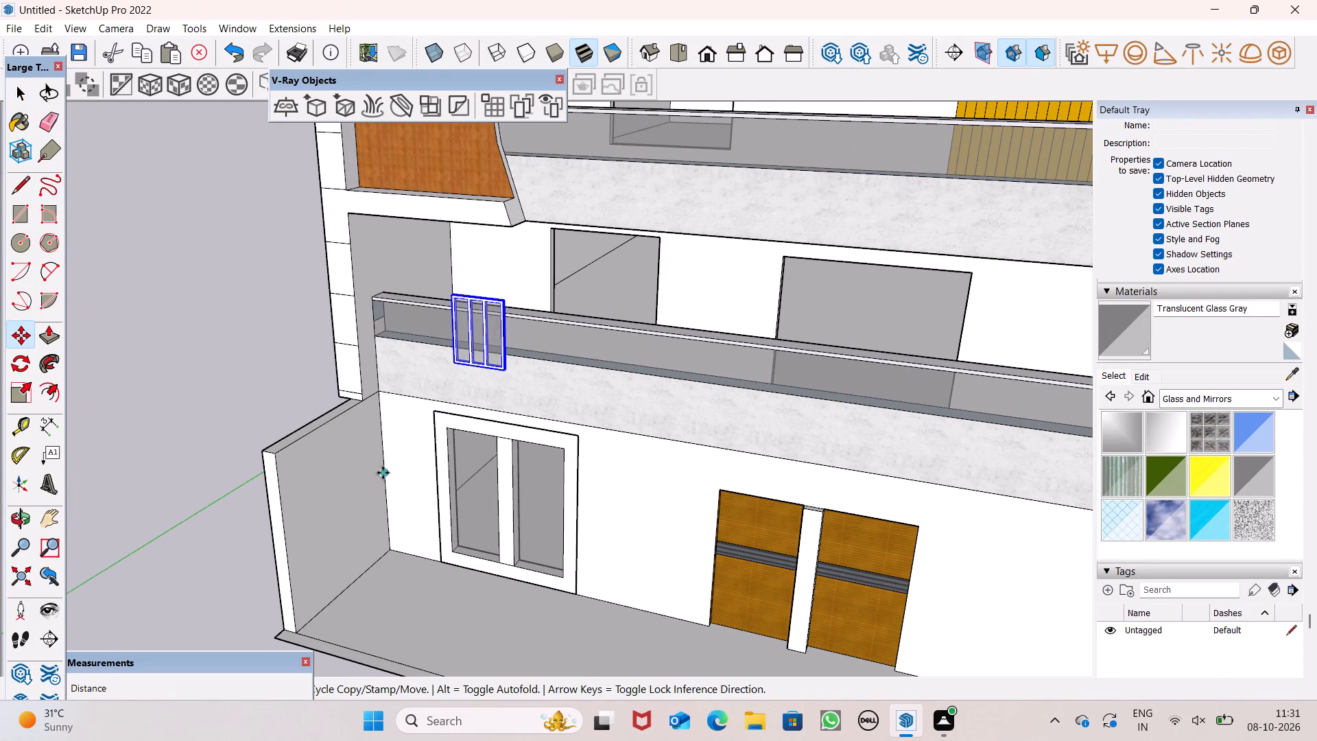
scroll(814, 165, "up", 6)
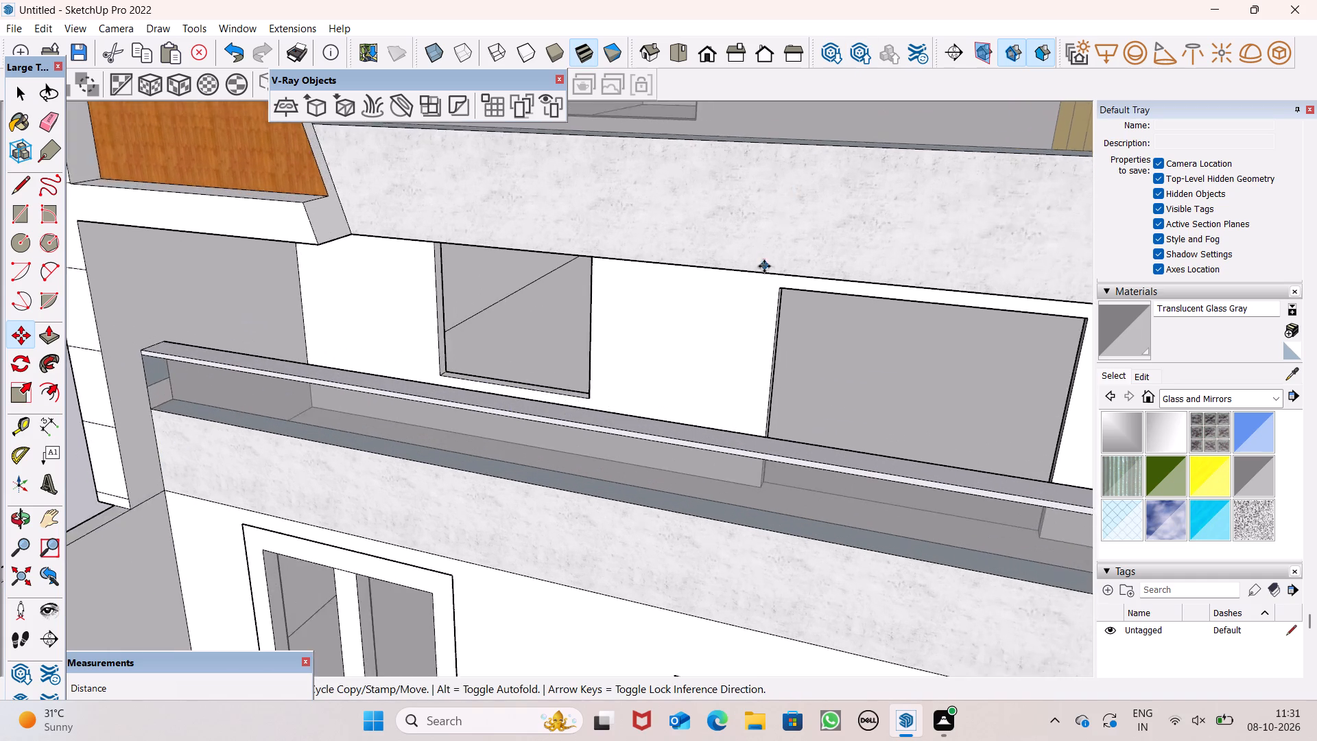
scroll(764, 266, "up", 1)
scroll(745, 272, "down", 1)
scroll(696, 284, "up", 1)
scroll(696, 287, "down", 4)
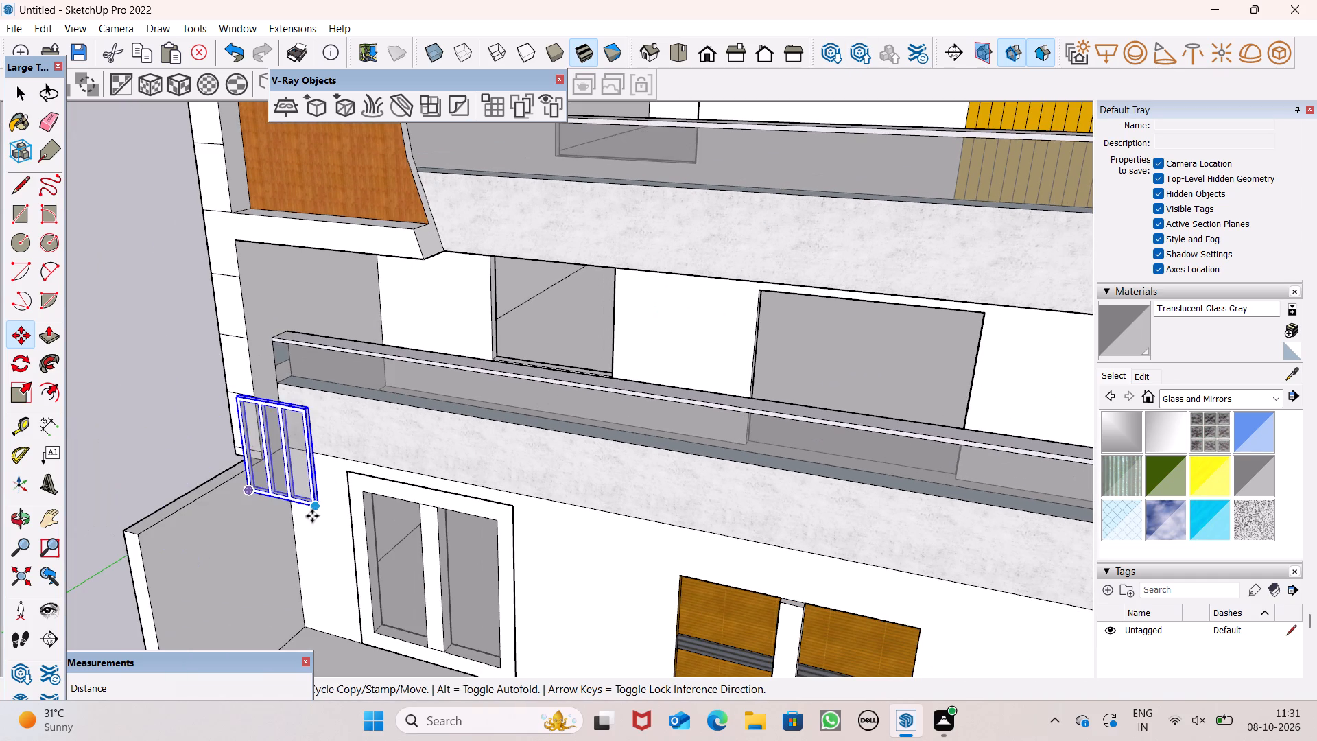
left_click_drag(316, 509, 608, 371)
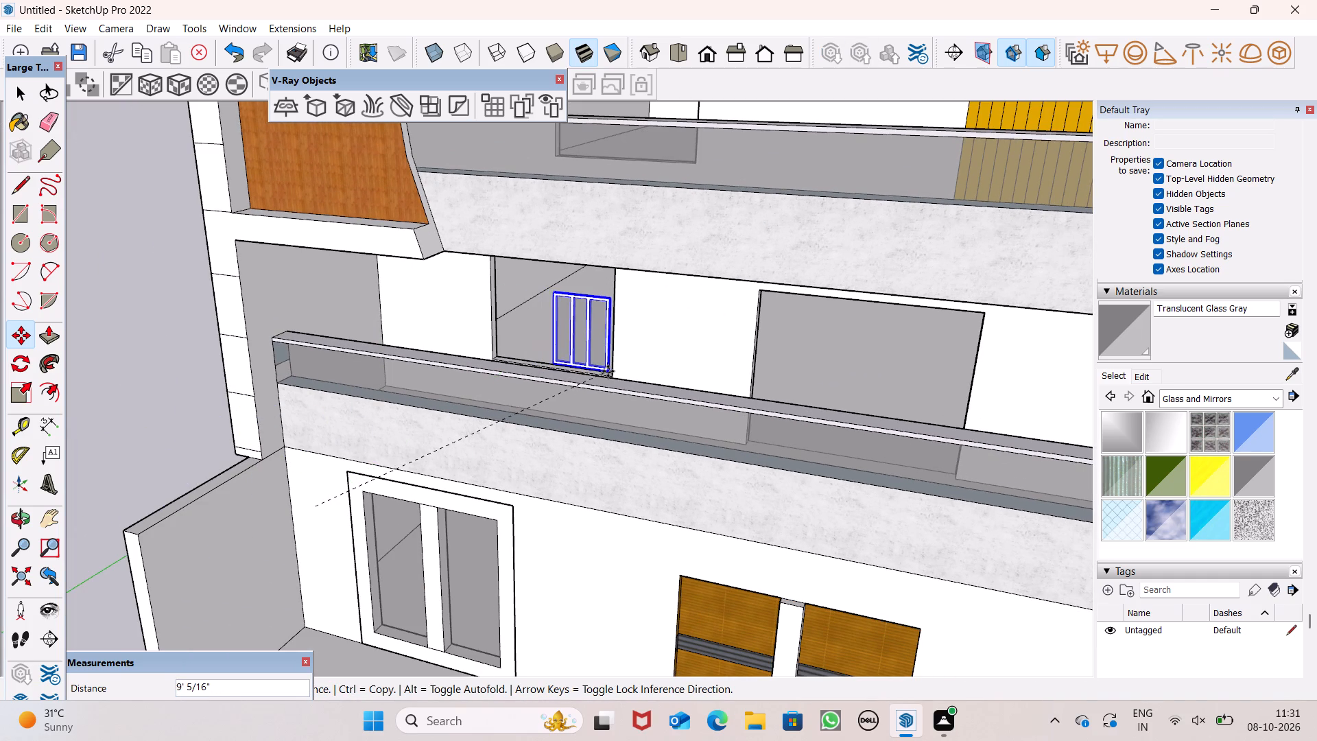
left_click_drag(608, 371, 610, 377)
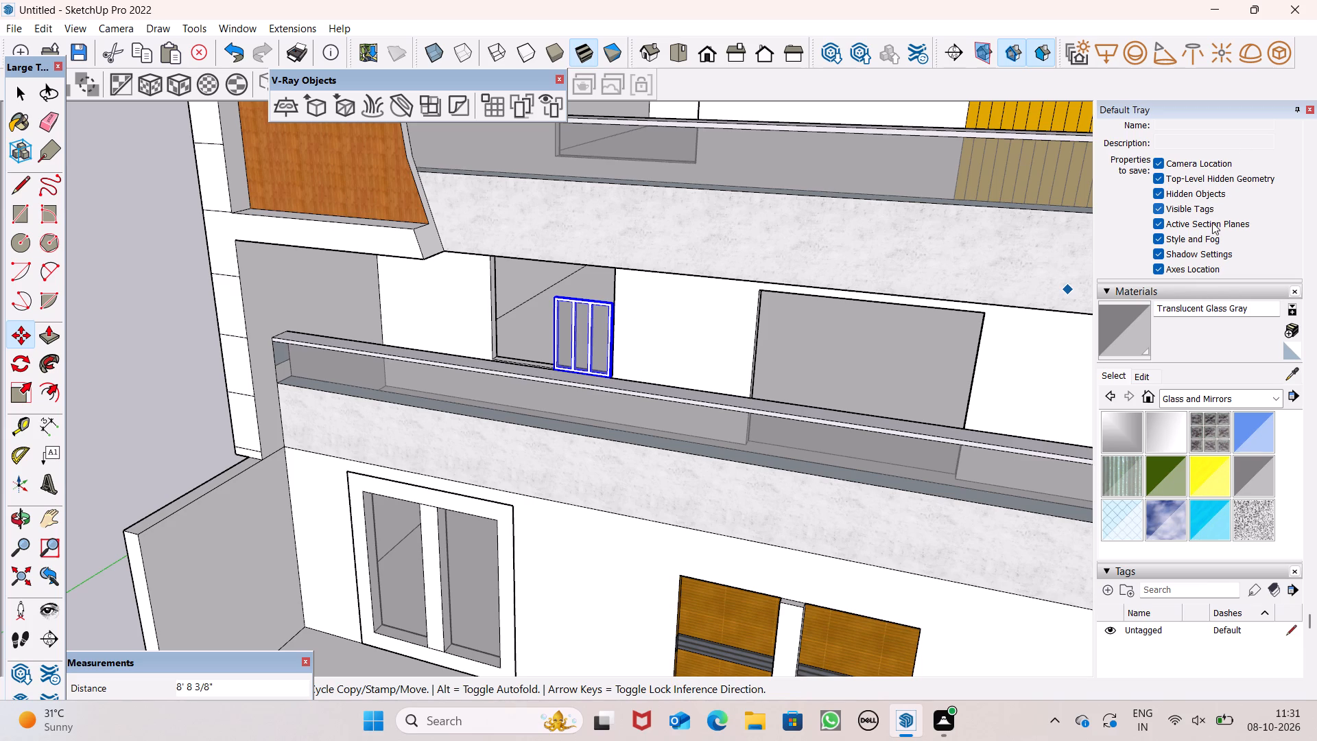
Move the window group so its lower-left corner sits on the lower-left corner of the small first-floor opening.
scroll(583, 353, "up", 5)
middle_click_drag(634, 430, 722, 501)
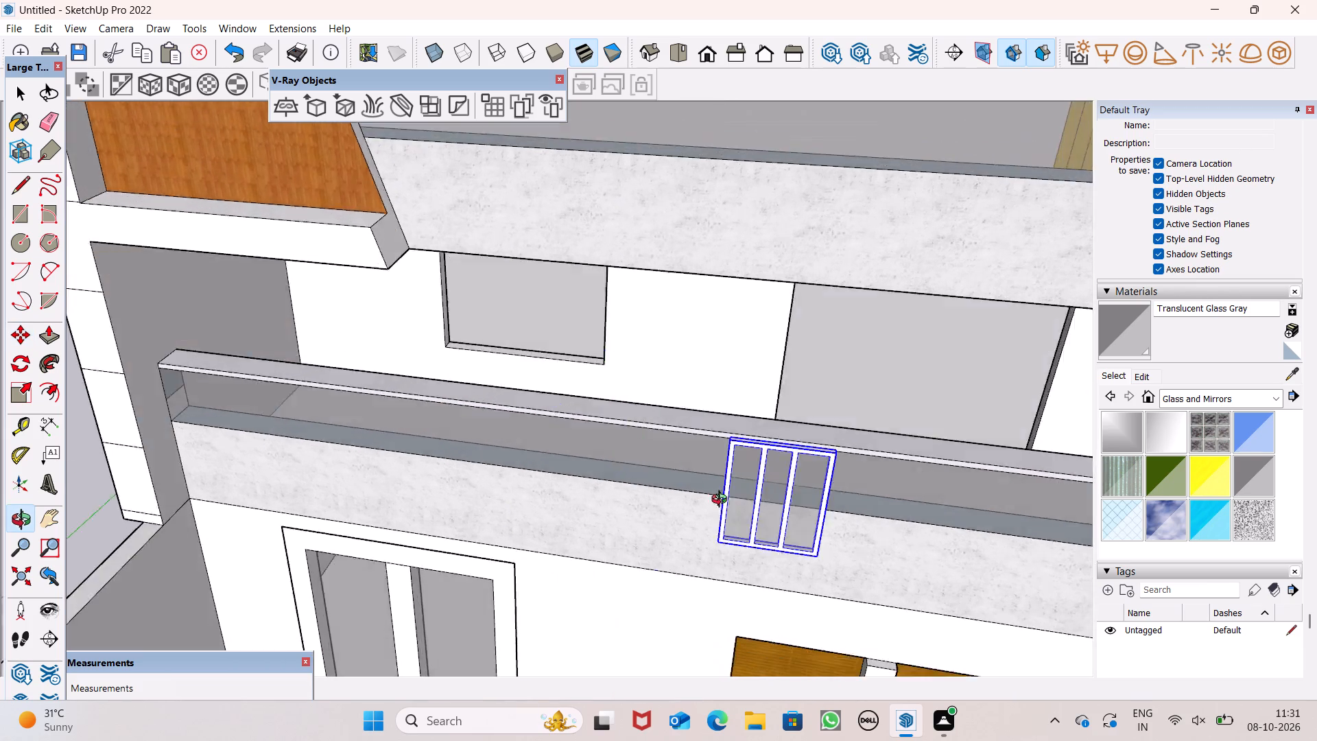
middle_click_drag(722, 501, 831, 503)
scroll(474, 355, "up", 1)
scroll(659, 364, "down", 4)
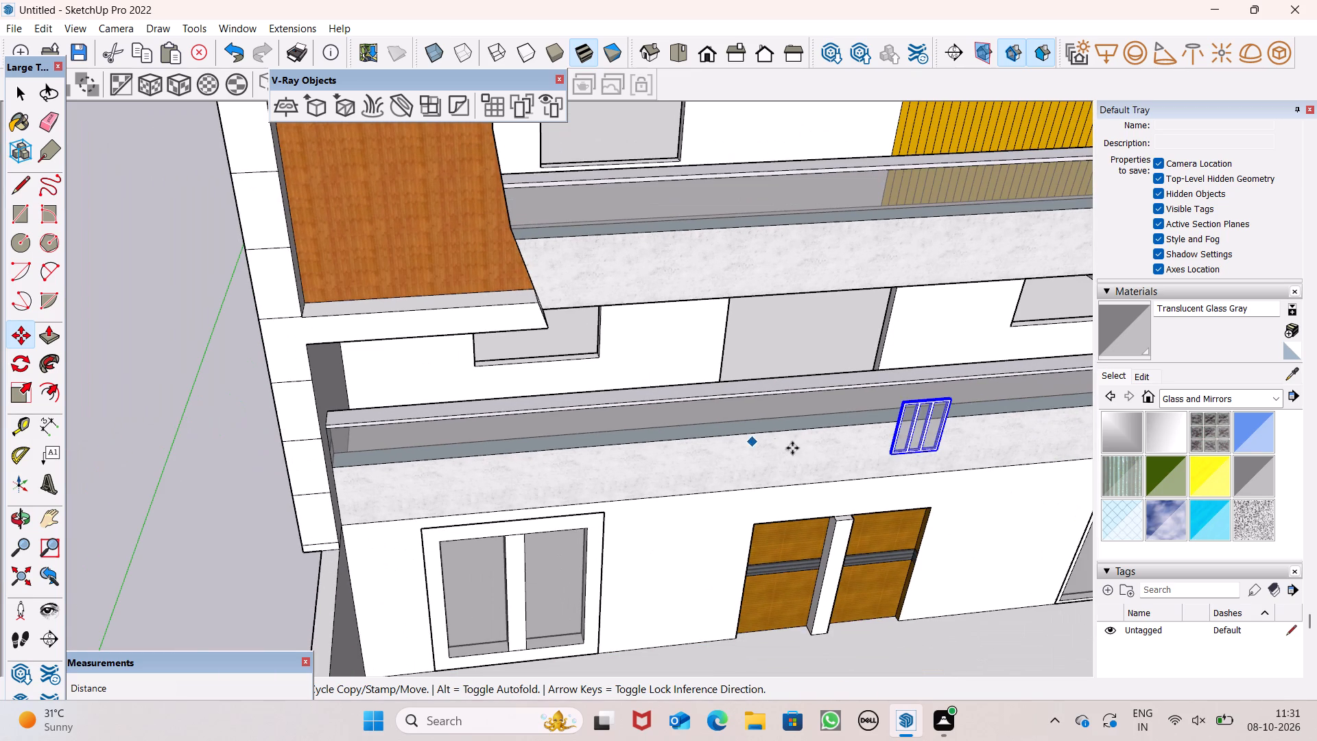
left_click_drag(894, 461, 525, 348)
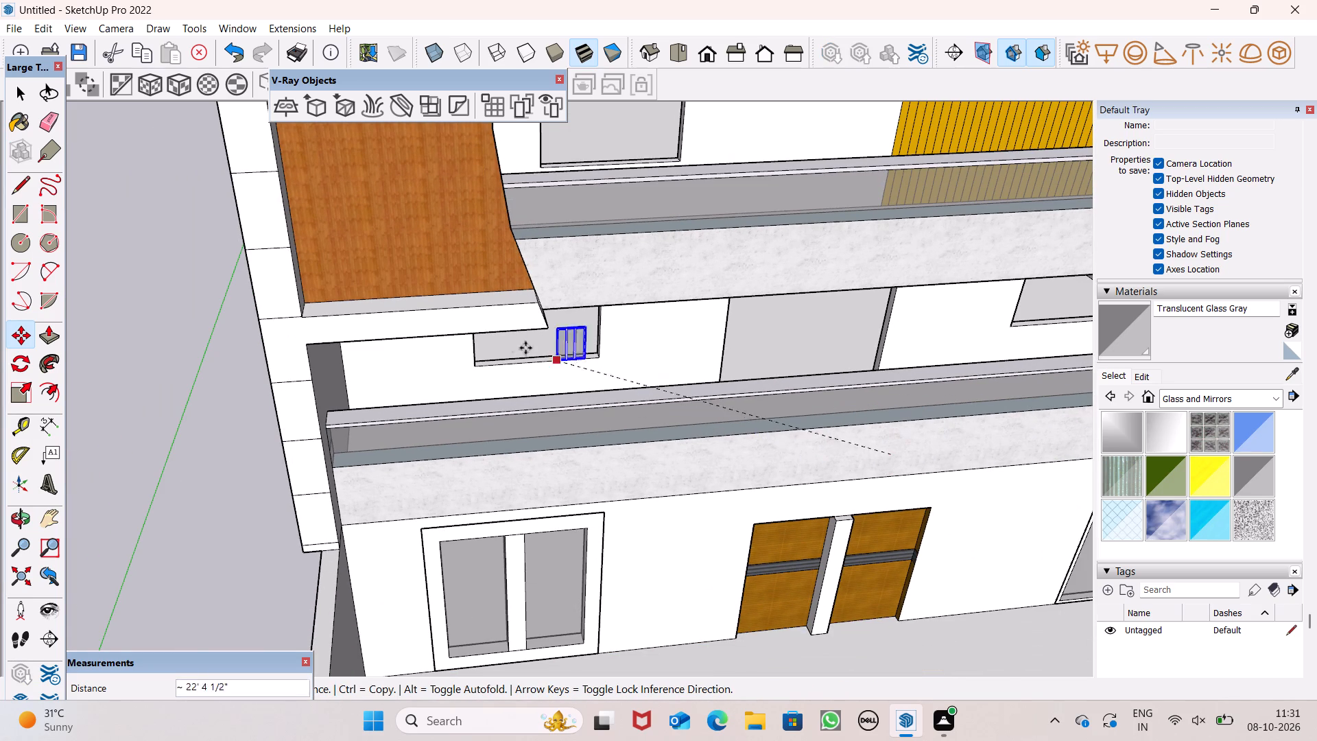
left_click_drag(525, 348, 476, 368)
scroll(607, 362, "up", 3)
scroll(607, 360, "down", 1)
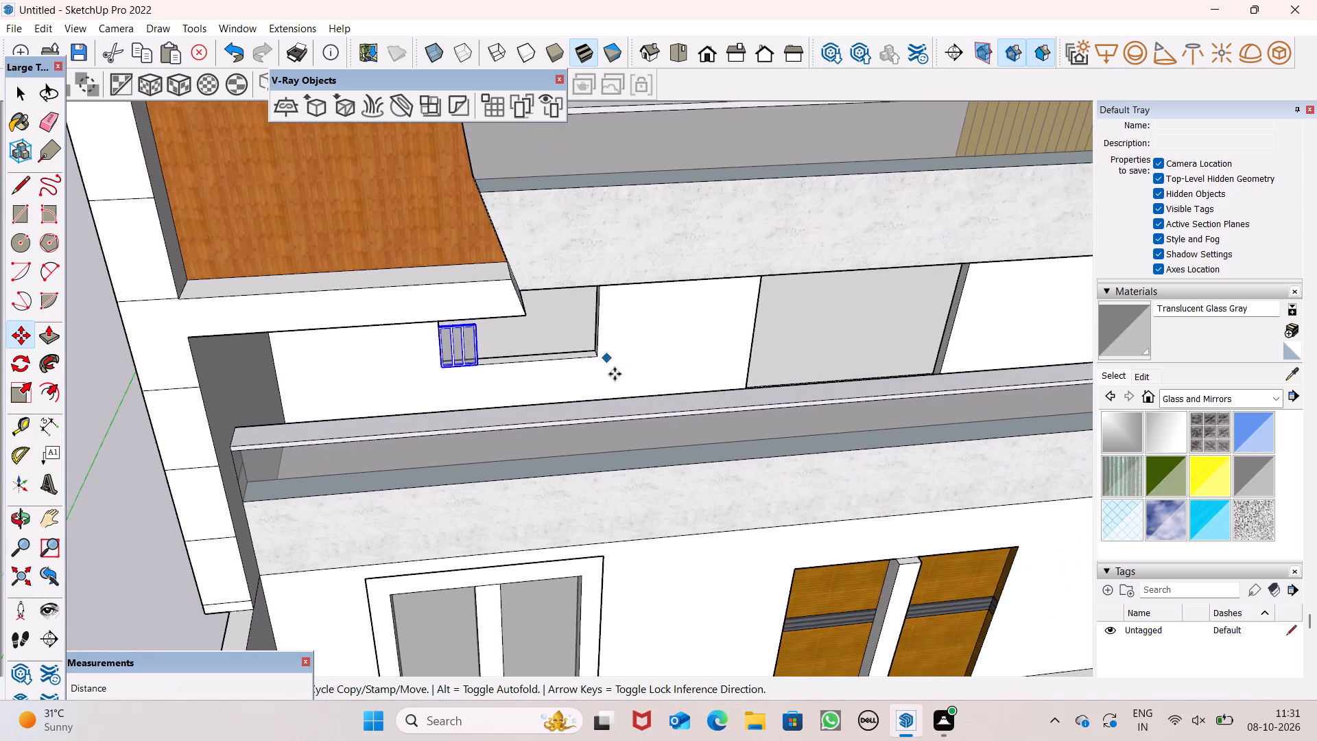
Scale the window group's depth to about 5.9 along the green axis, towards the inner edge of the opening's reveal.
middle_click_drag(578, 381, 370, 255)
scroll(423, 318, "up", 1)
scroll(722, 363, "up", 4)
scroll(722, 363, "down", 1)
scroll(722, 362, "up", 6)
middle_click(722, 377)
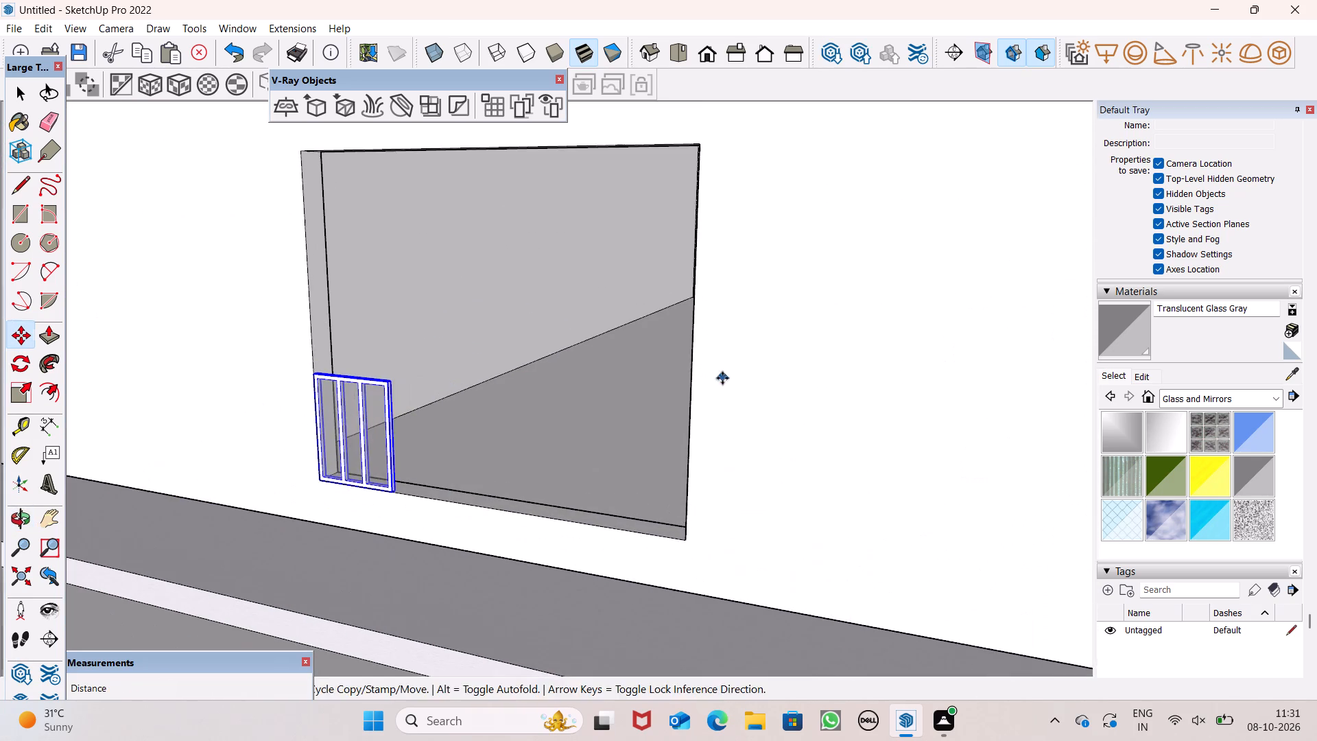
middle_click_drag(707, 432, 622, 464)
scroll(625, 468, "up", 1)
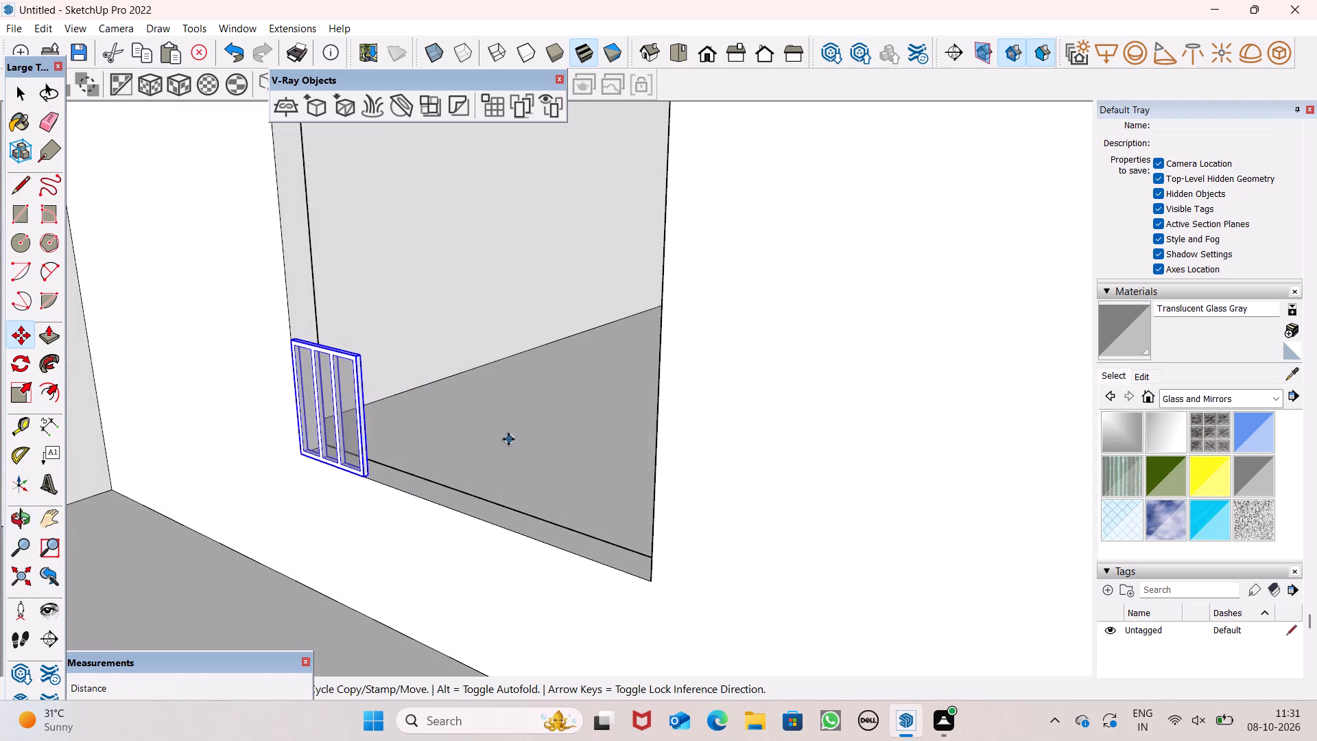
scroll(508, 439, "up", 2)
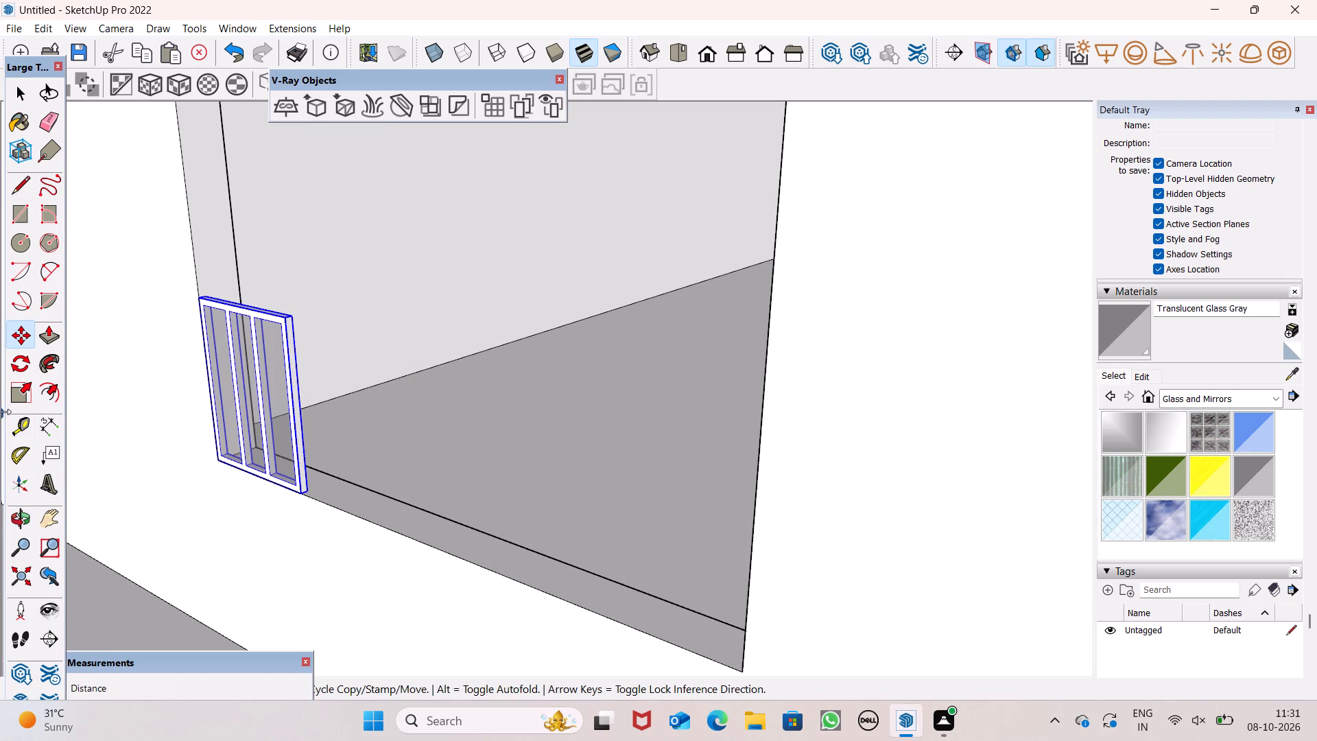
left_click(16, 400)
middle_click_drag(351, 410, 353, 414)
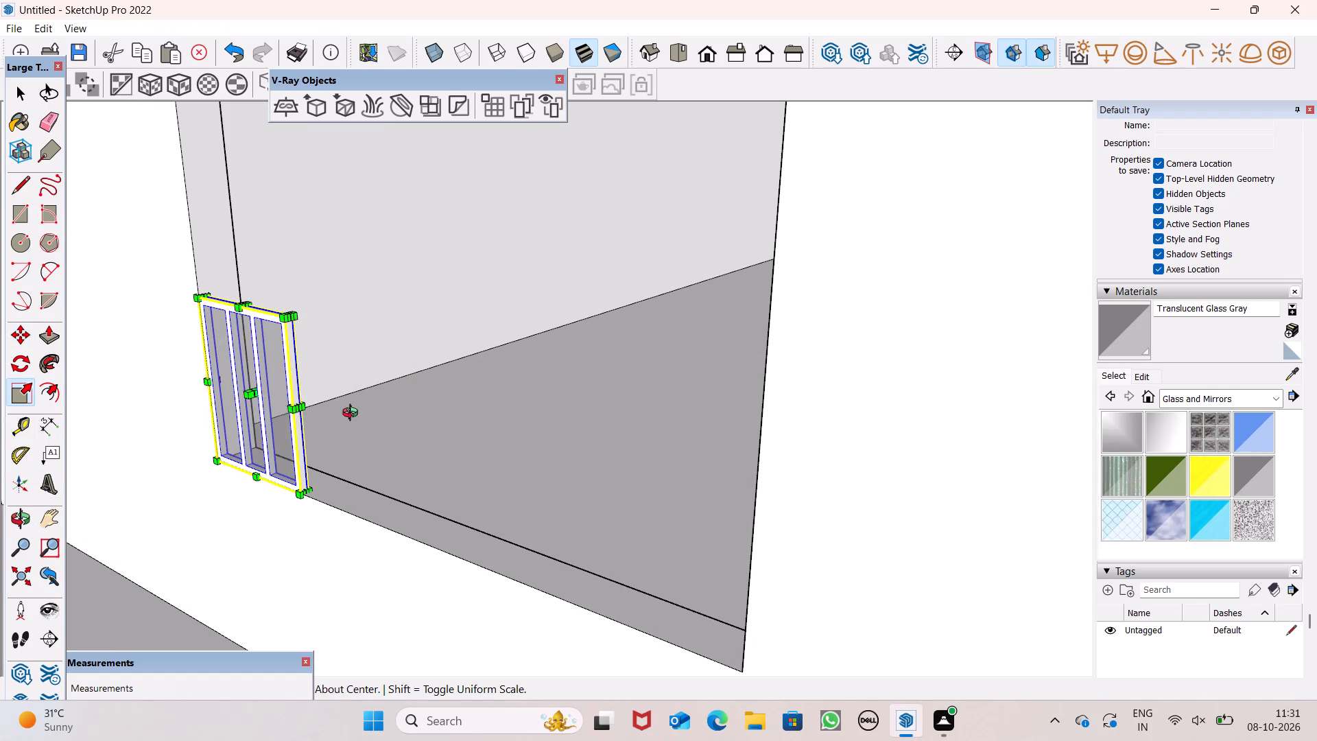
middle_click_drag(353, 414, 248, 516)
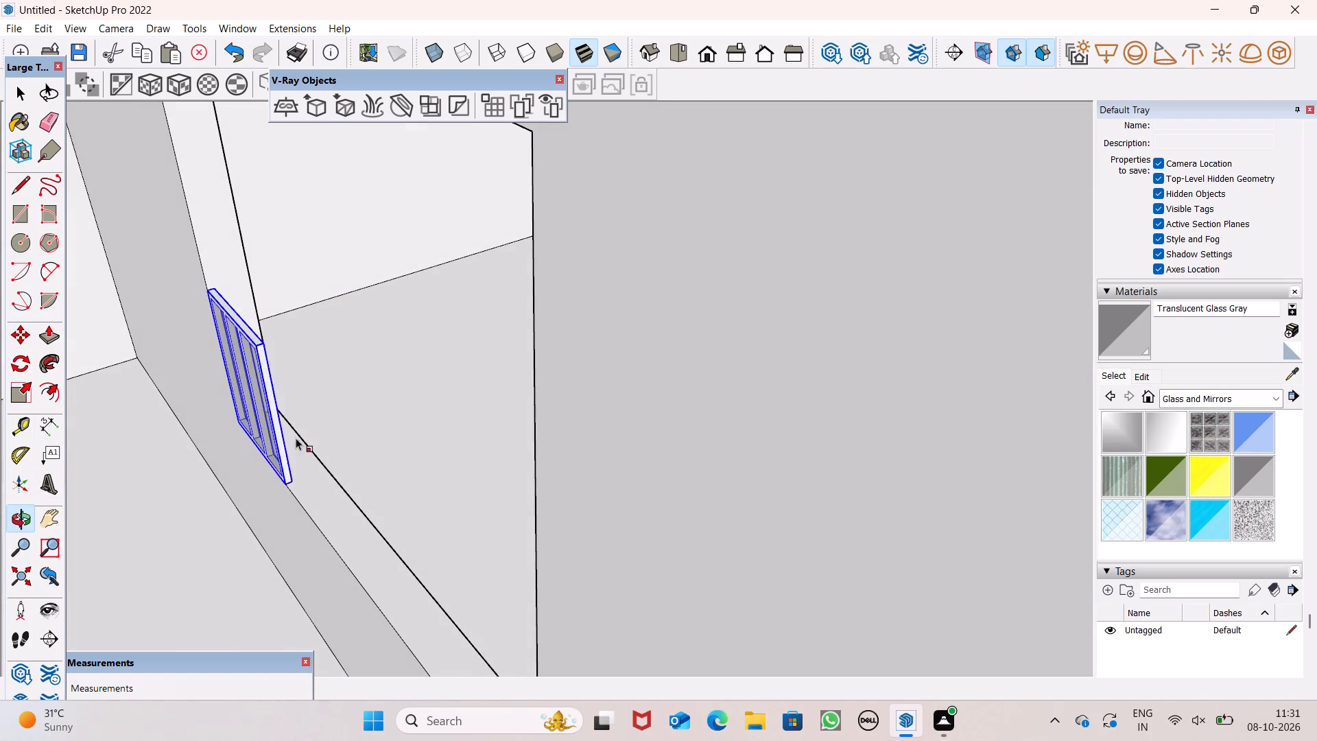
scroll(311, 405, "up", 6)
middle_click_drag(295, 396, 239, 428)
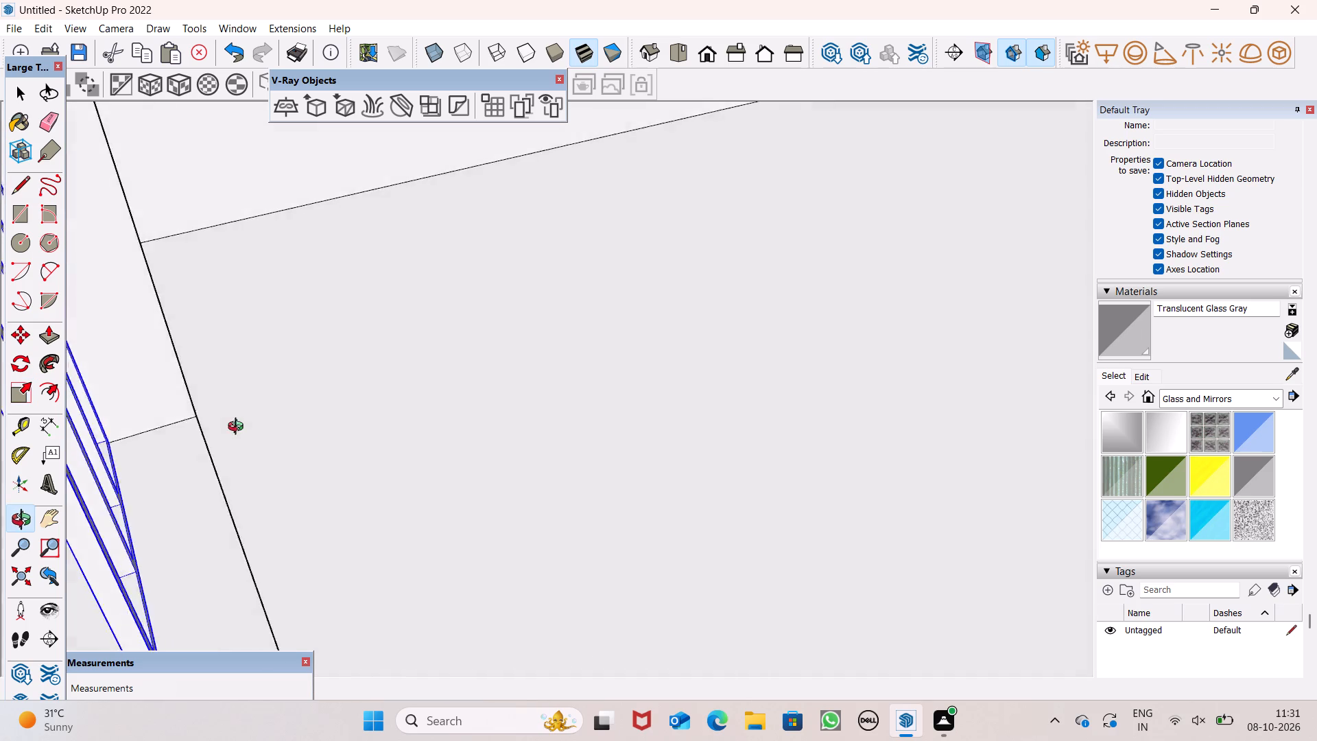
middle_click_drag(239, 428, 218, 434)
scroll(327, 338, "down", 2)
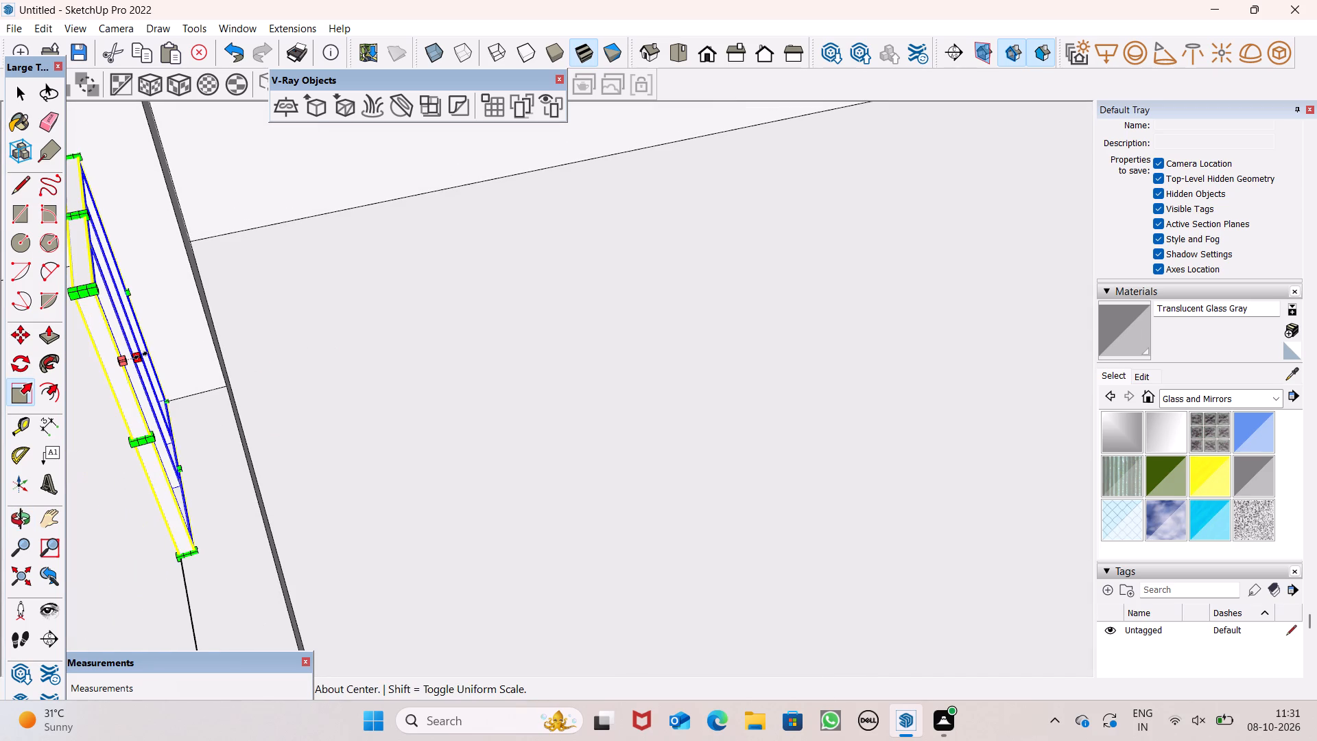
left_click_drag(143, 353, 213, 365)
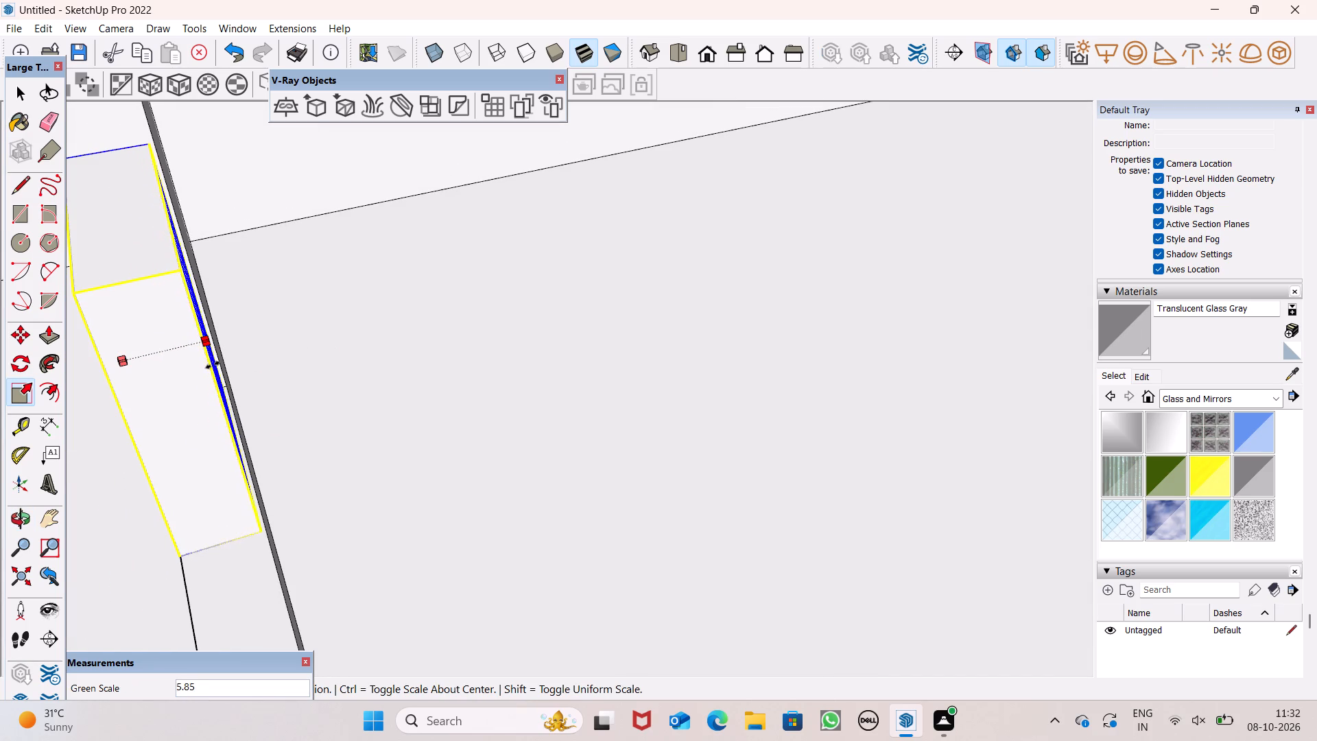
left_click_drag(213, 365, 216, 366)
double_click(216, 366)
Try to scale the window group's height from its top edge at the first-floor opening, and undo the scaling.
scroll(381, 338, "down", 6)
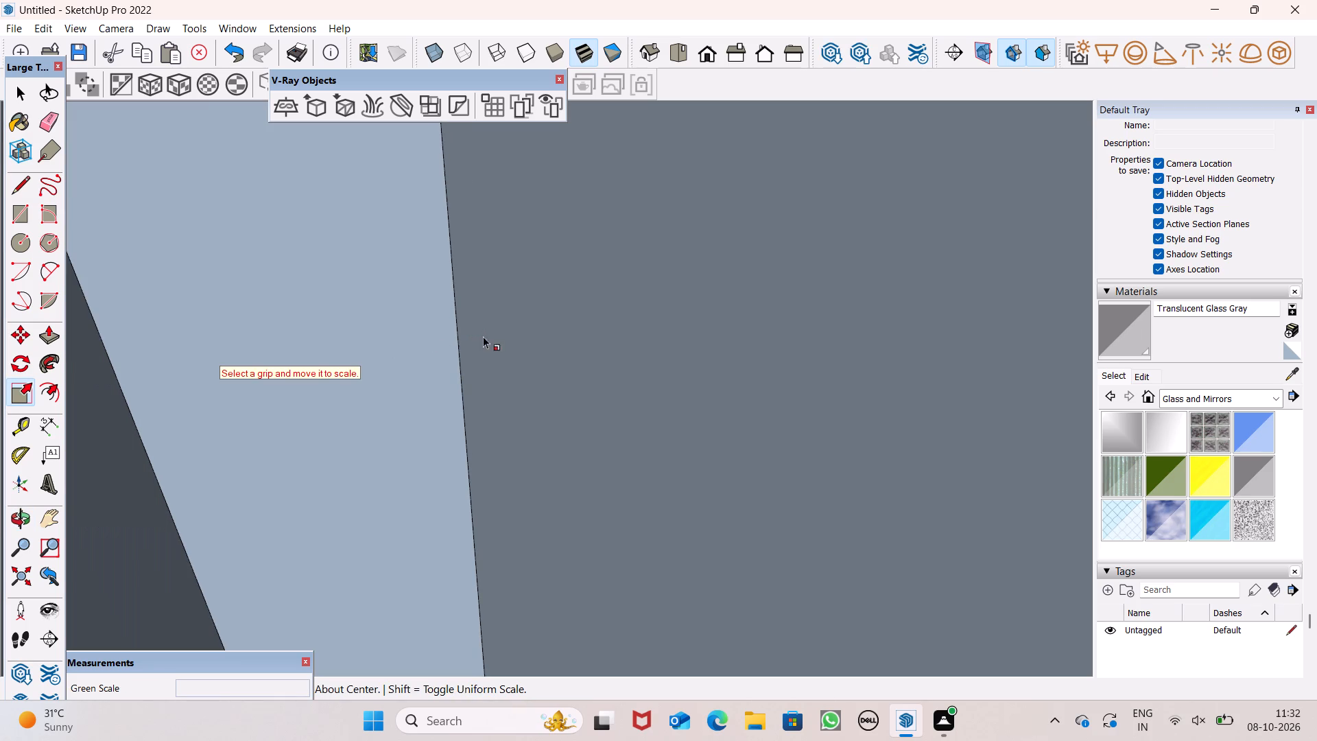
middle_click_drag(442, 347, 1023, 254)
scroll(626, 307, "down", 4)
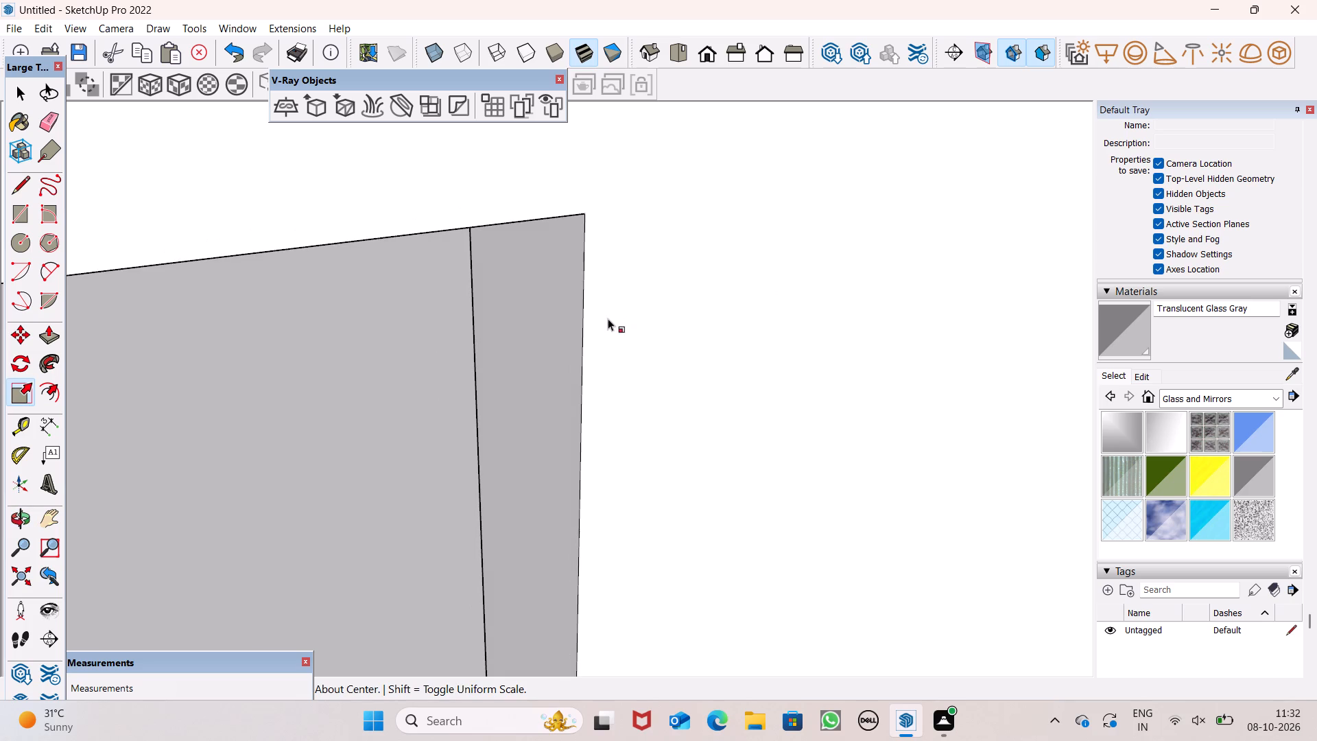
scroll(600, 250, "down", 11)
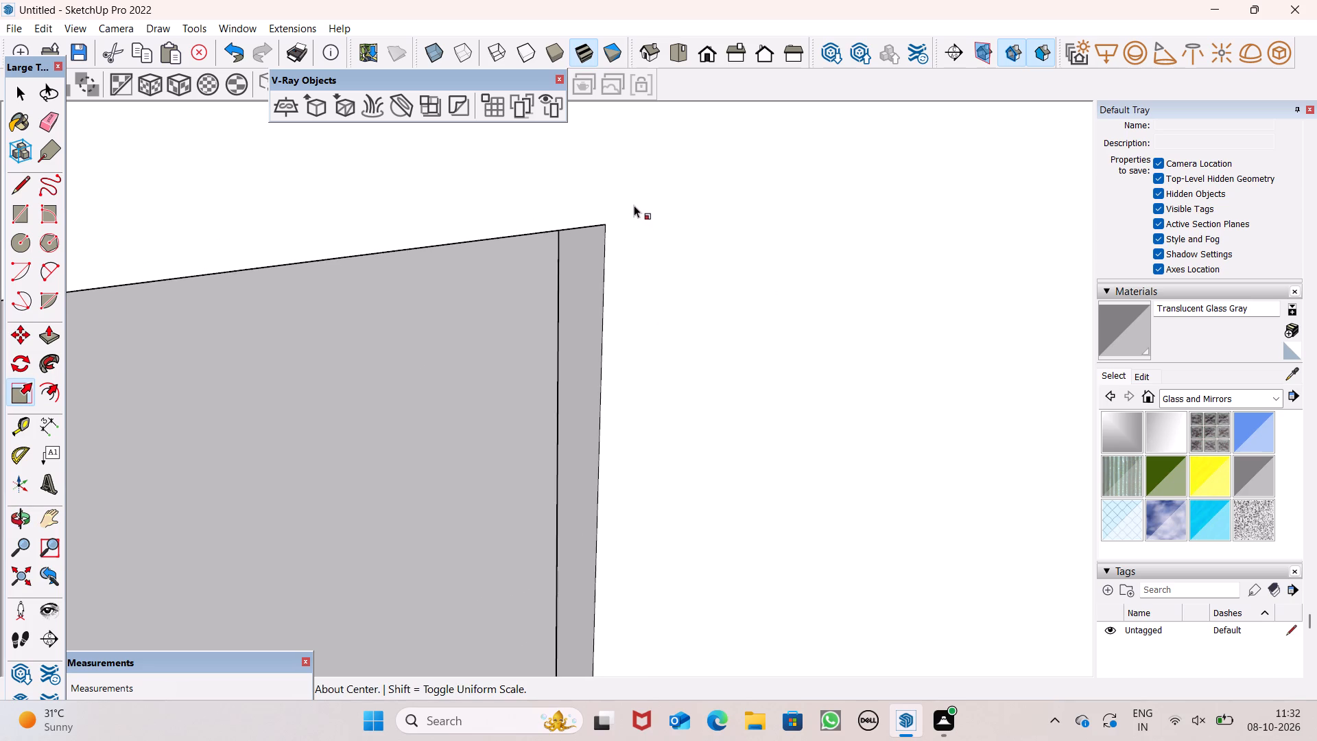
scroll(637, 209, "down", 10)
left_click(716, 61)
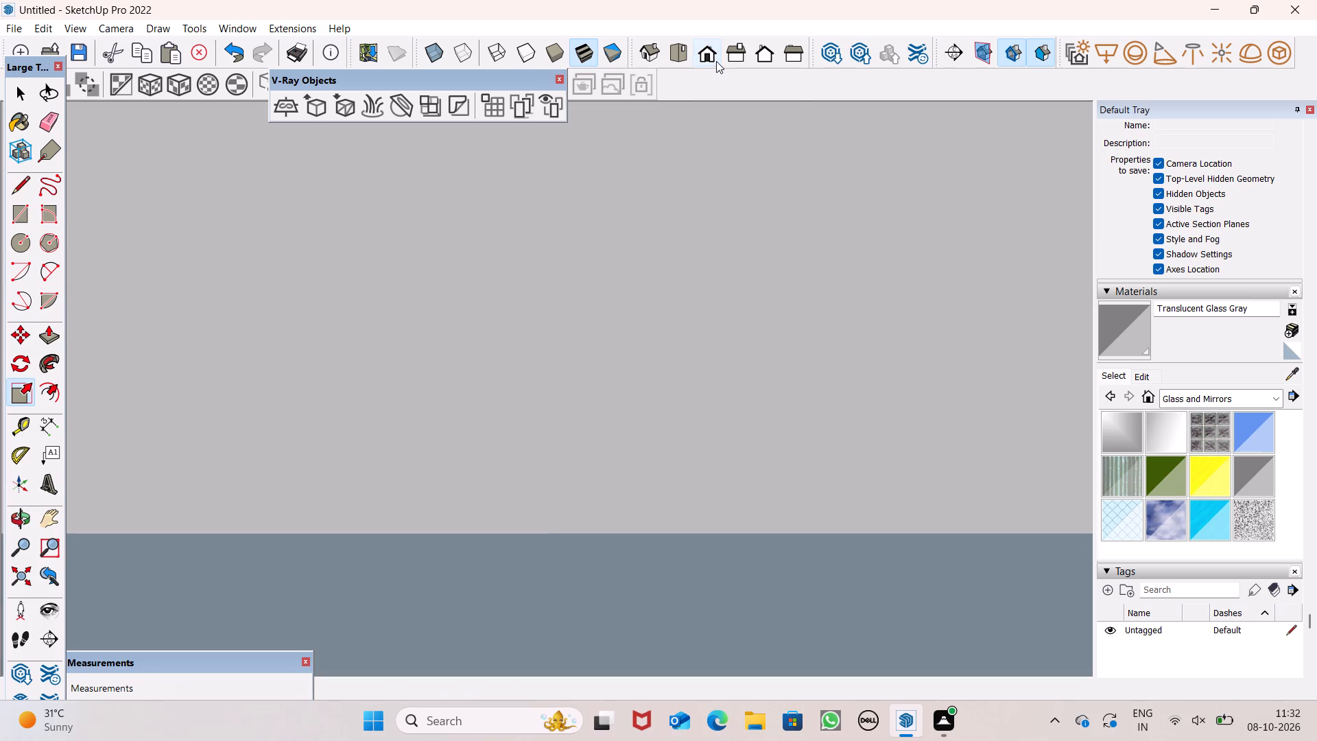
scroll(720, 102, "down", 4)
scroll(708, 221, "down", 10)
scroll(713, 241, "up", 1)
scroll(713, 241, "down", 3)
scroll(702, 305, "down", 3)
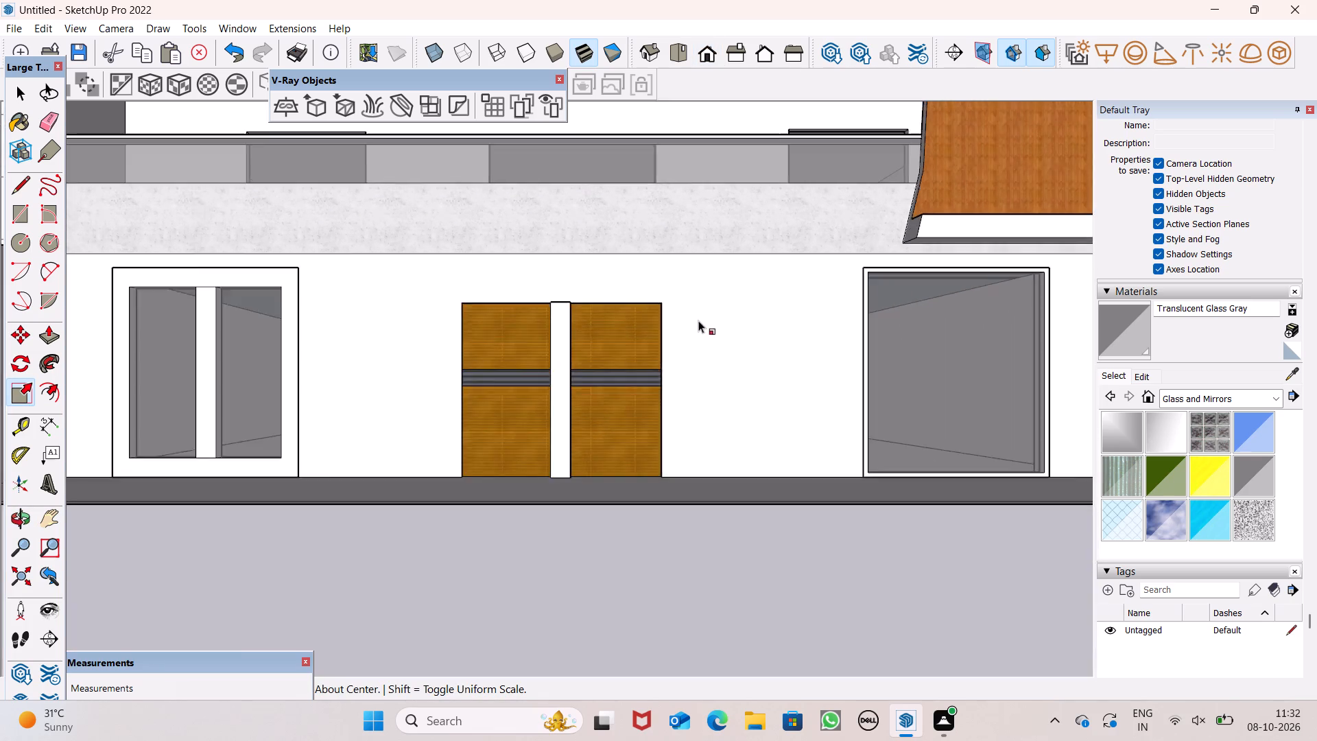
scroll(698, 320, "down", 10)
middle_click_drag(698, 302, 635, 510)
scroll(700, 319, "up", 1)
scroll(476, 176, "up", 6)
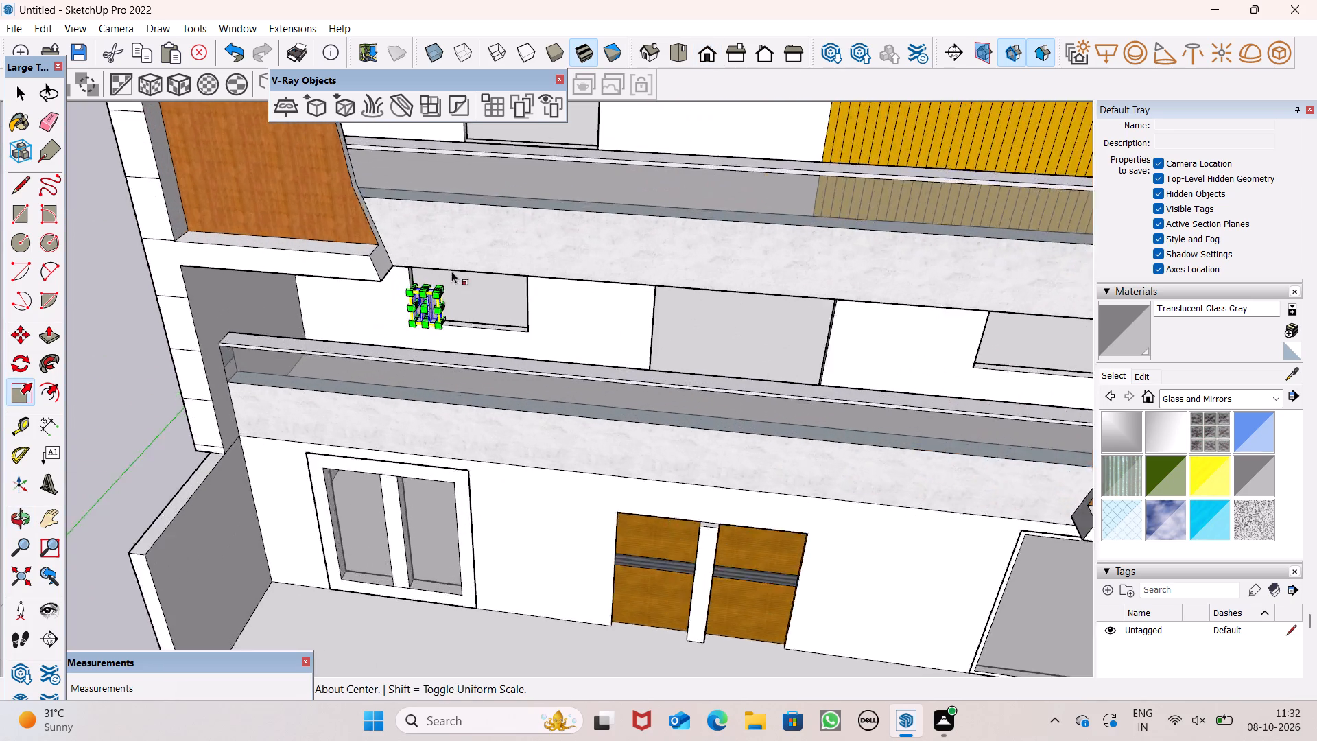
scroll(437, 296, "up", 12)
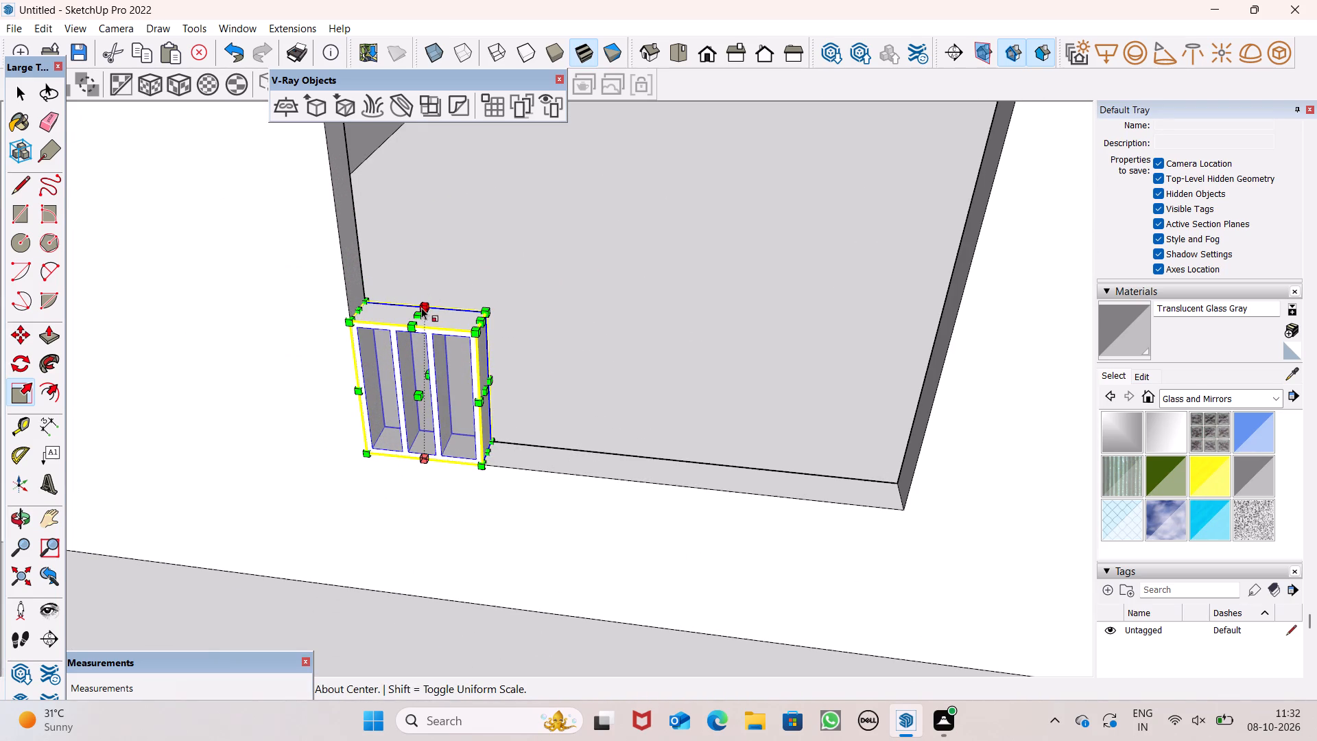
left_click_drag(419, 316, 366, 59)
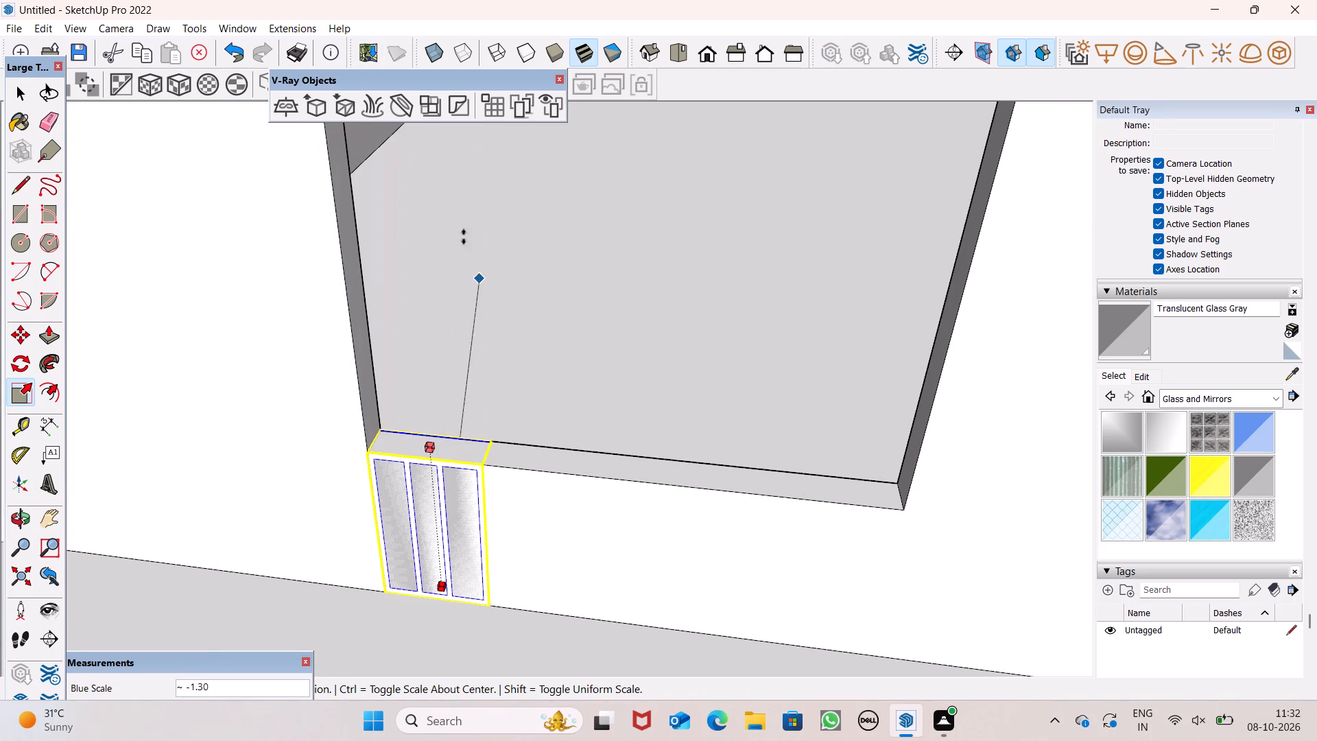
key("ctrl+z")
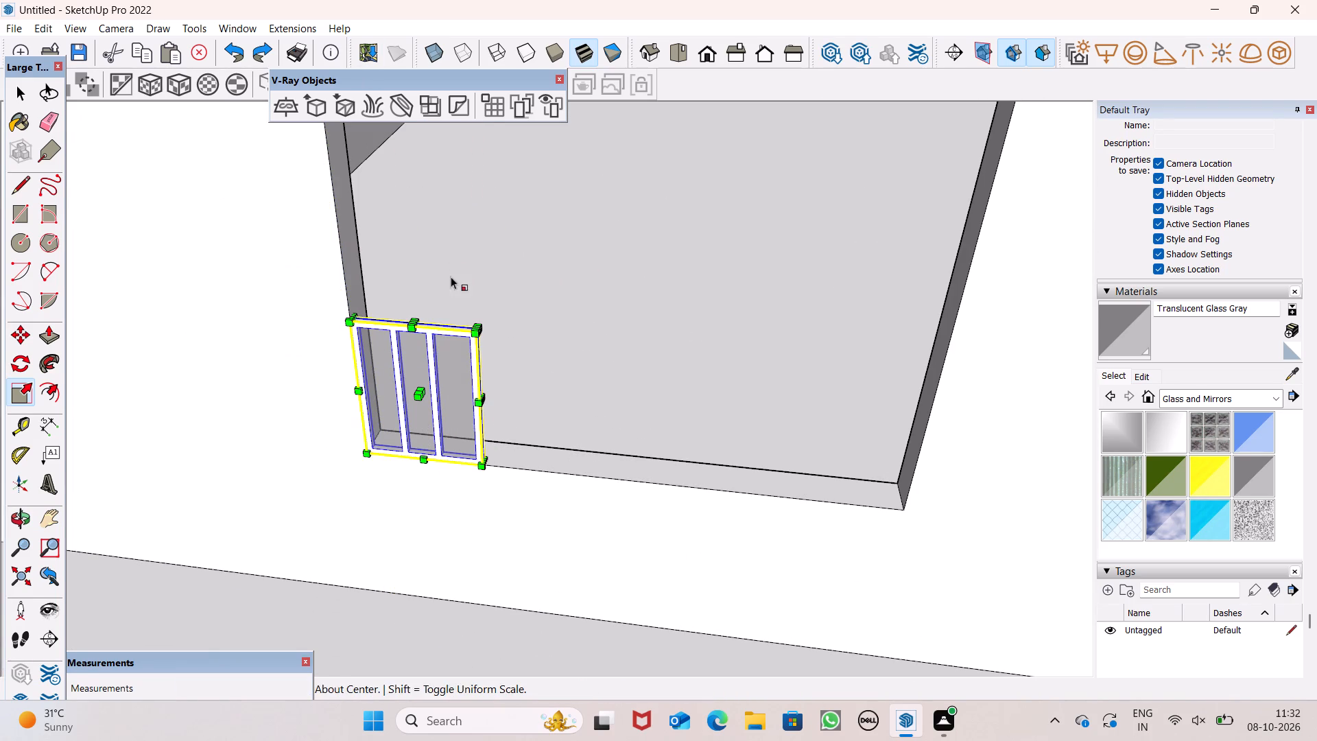
Scale the window group's depth along the green axis to reach the inner edge of the opening's reveal.
middle_click_drag(486, 398, 444, 419)
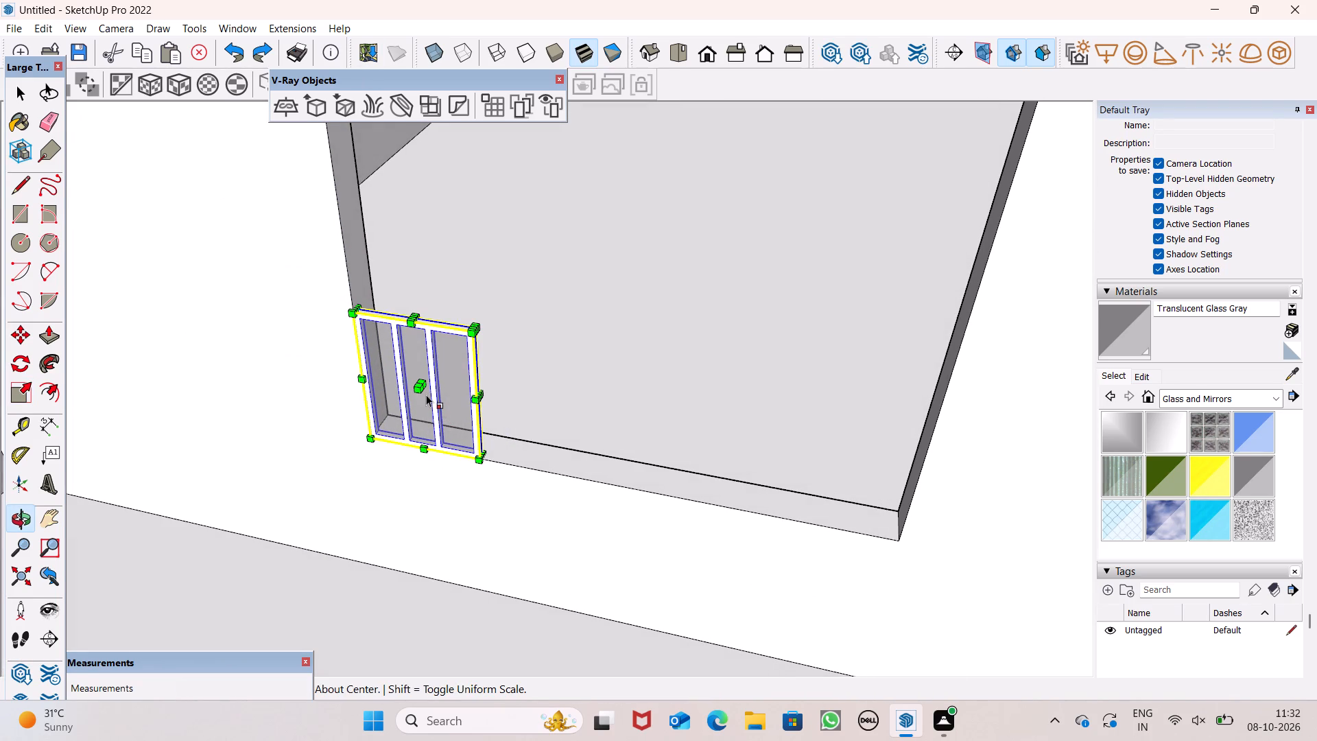
middle_click(511, 385)
middle_click_drag(530, 388, 495, 423)
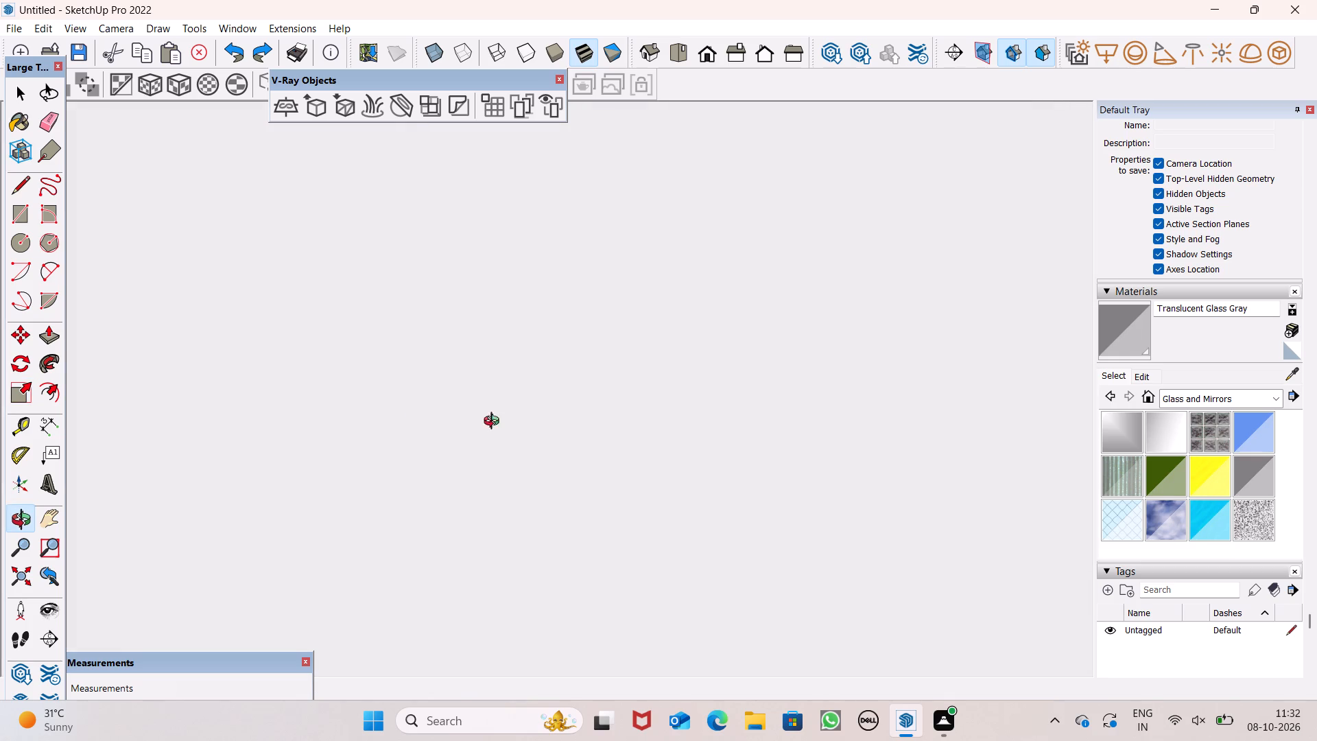
middle_click_drag(495, 423, 563, 390)
scroll(573, 372, "up", 1)
scroll(501, 408, "up", 7)
middle_click_drag(523, 460, 464, 468)
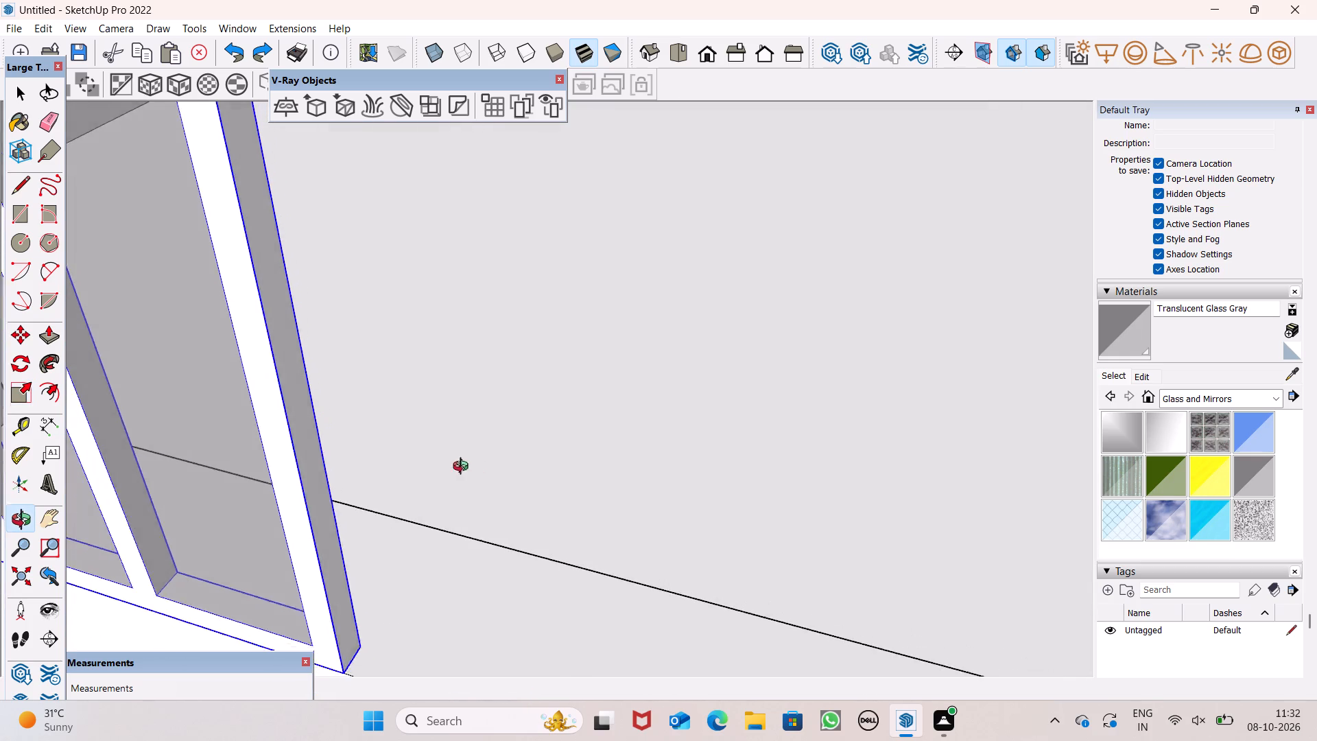
middle_click_drag(464, 468, 94, 418)
middle_click_drag(379, 245, 345, 262)
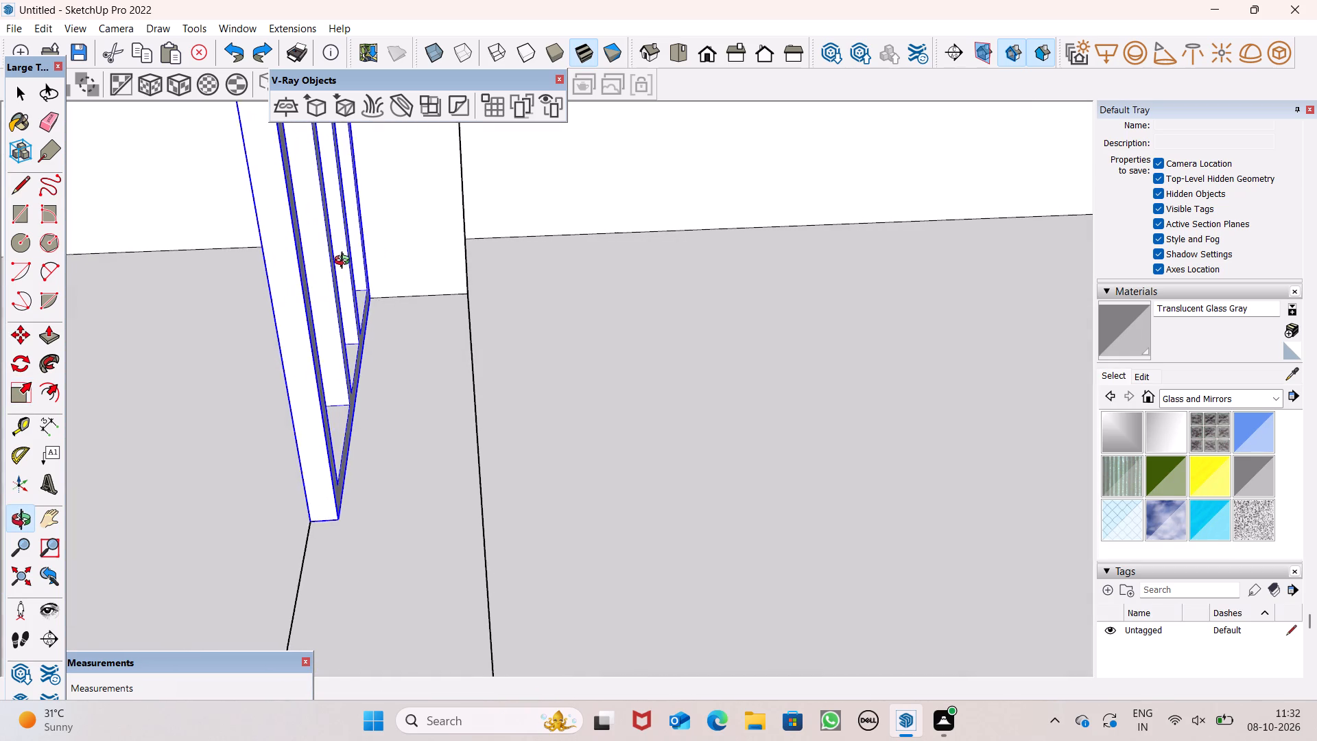
middle_click_drag(345, 262, 344, 261)
scroll(378, 242, "down", 1)
left_click_drag(333, 140, 434, 155)
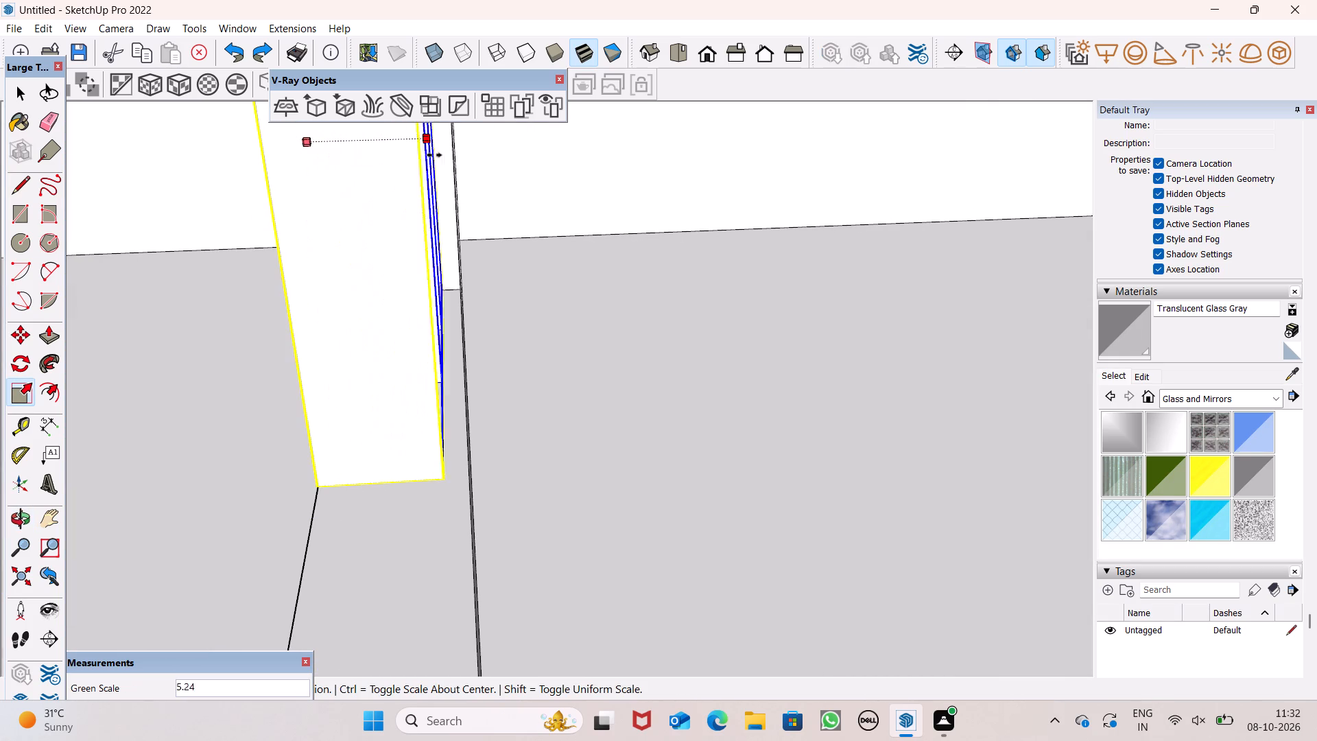
left_click_drag(434, 155, 457, 158)
scroll(405, 217, "down", 6)
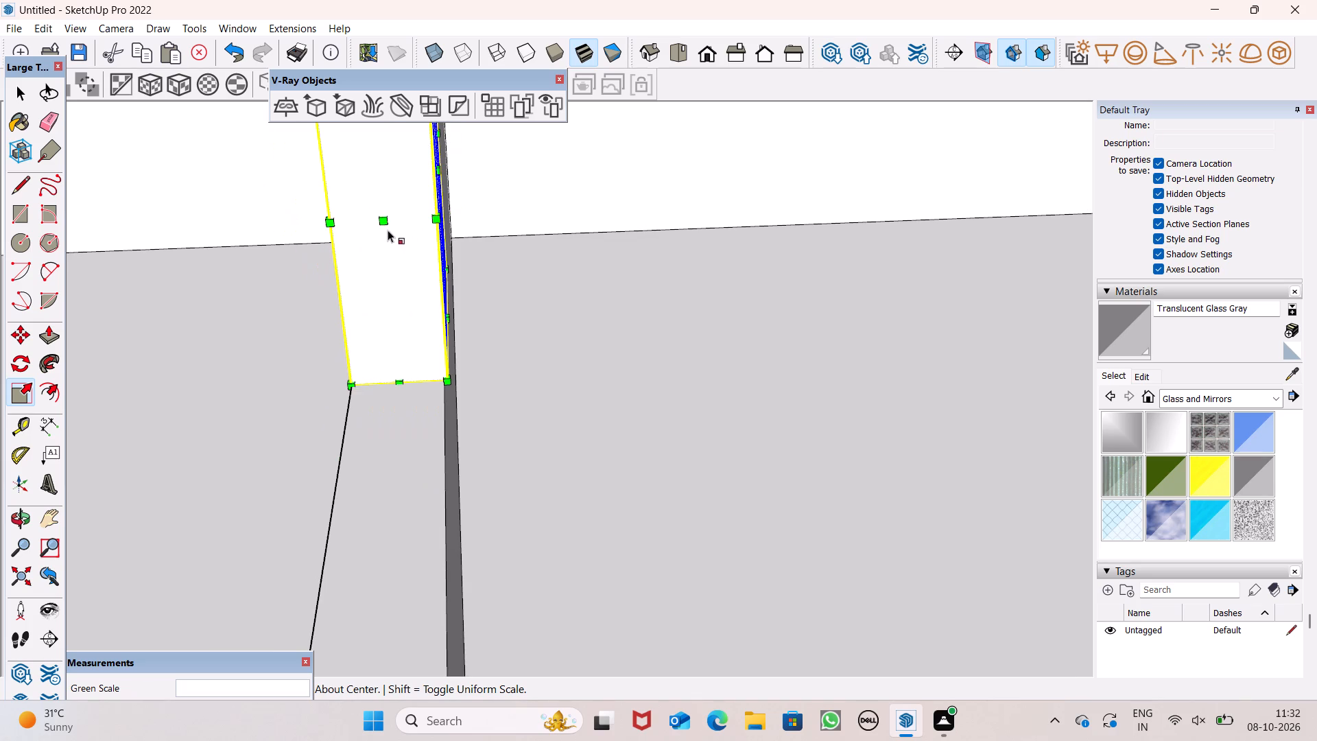
Widen the window group along the red axis in successive stages, the last by about 1.34, to span the small first-floor opening.
left_click_drag(387, 222, 298, 471)
scroll(429, 360, "down", 5)
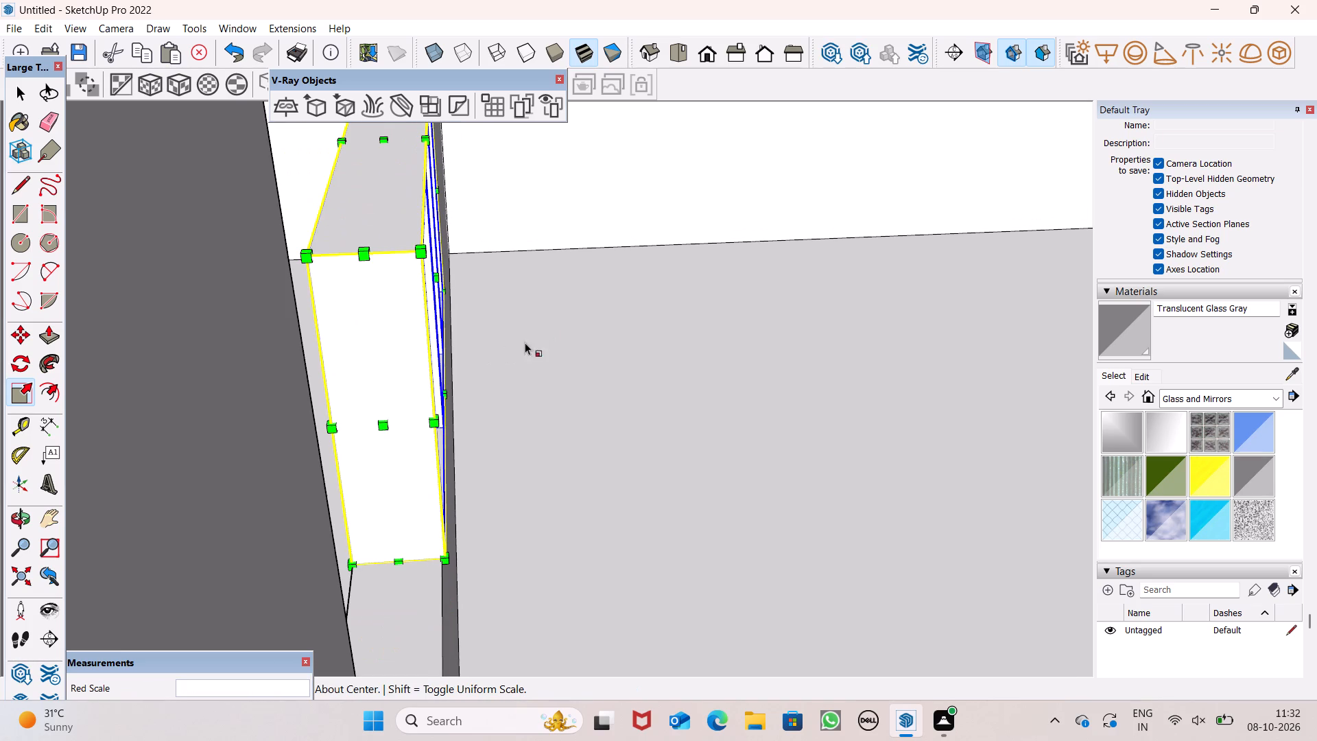
left_click_drag(383, 427, 293, 550)
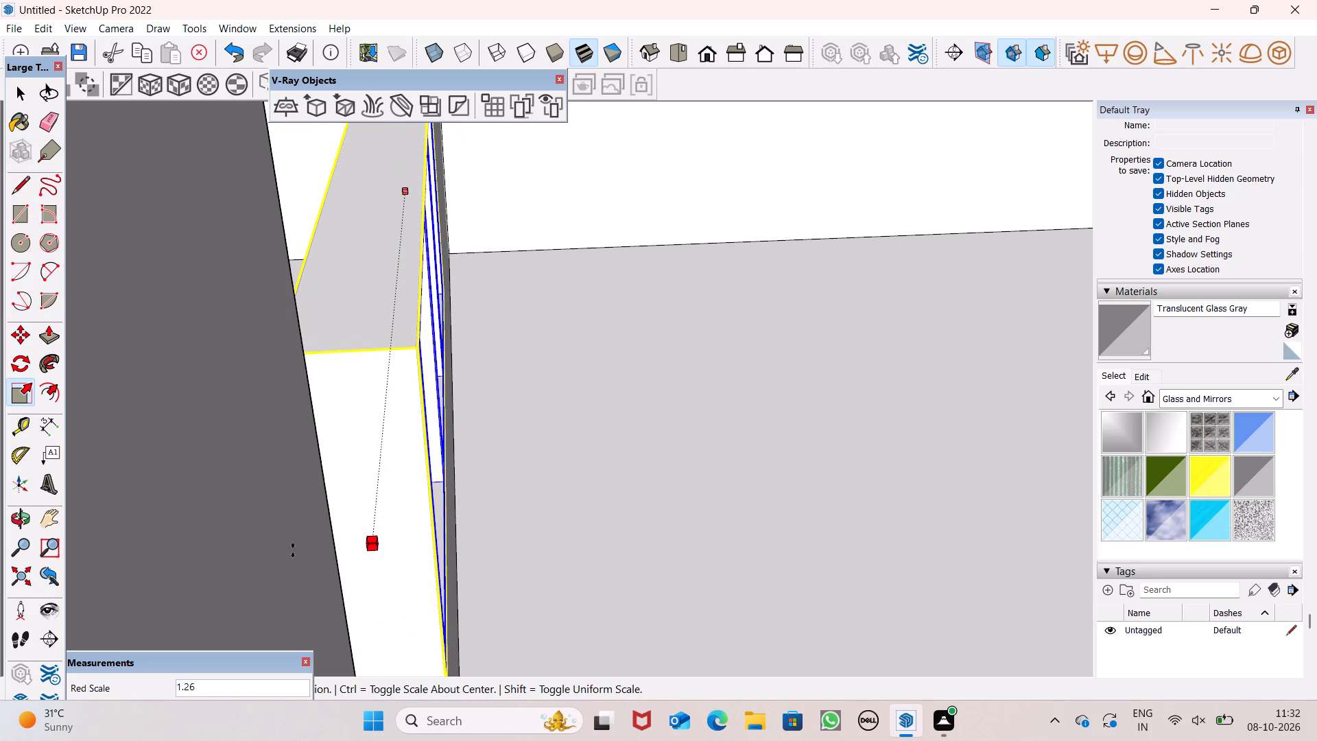
left_click_drag(293, 550, 205, 628)
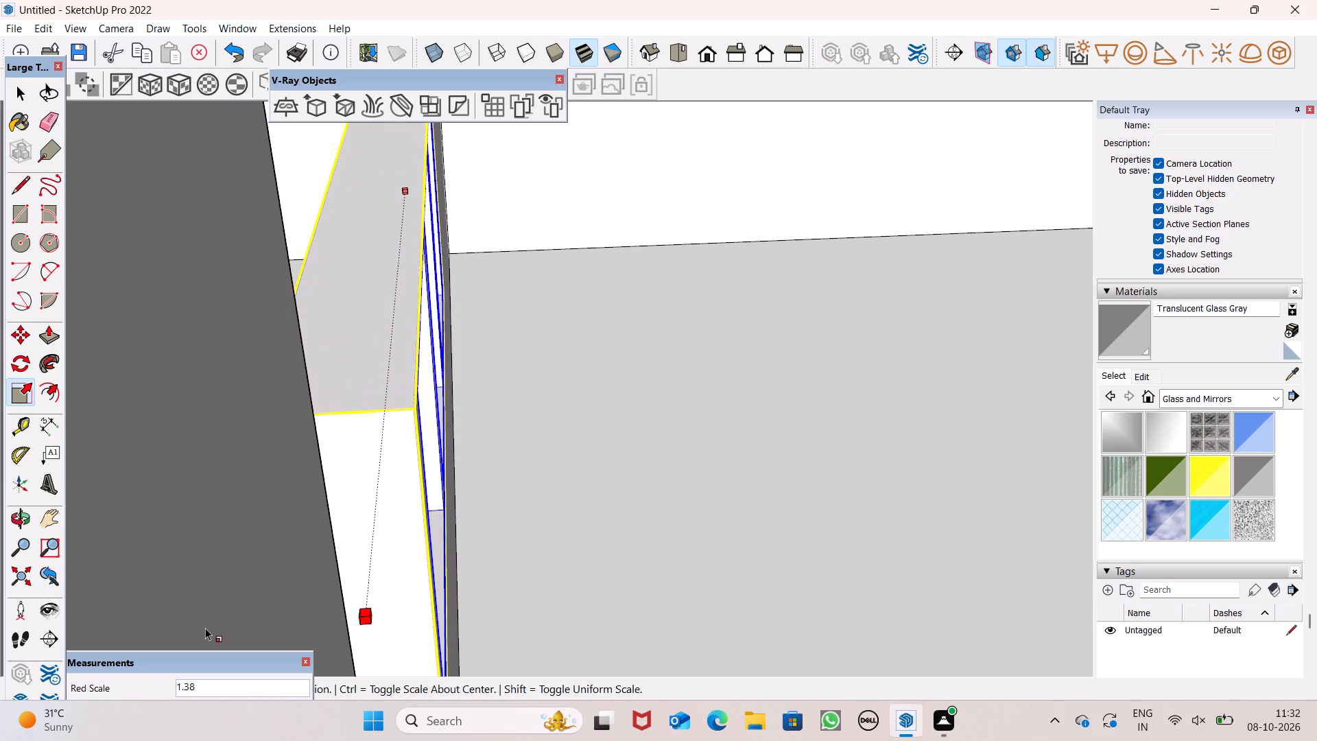
scroll(499, 515, "down", 1)
middle_click_drag(519, 532, 433, 537)
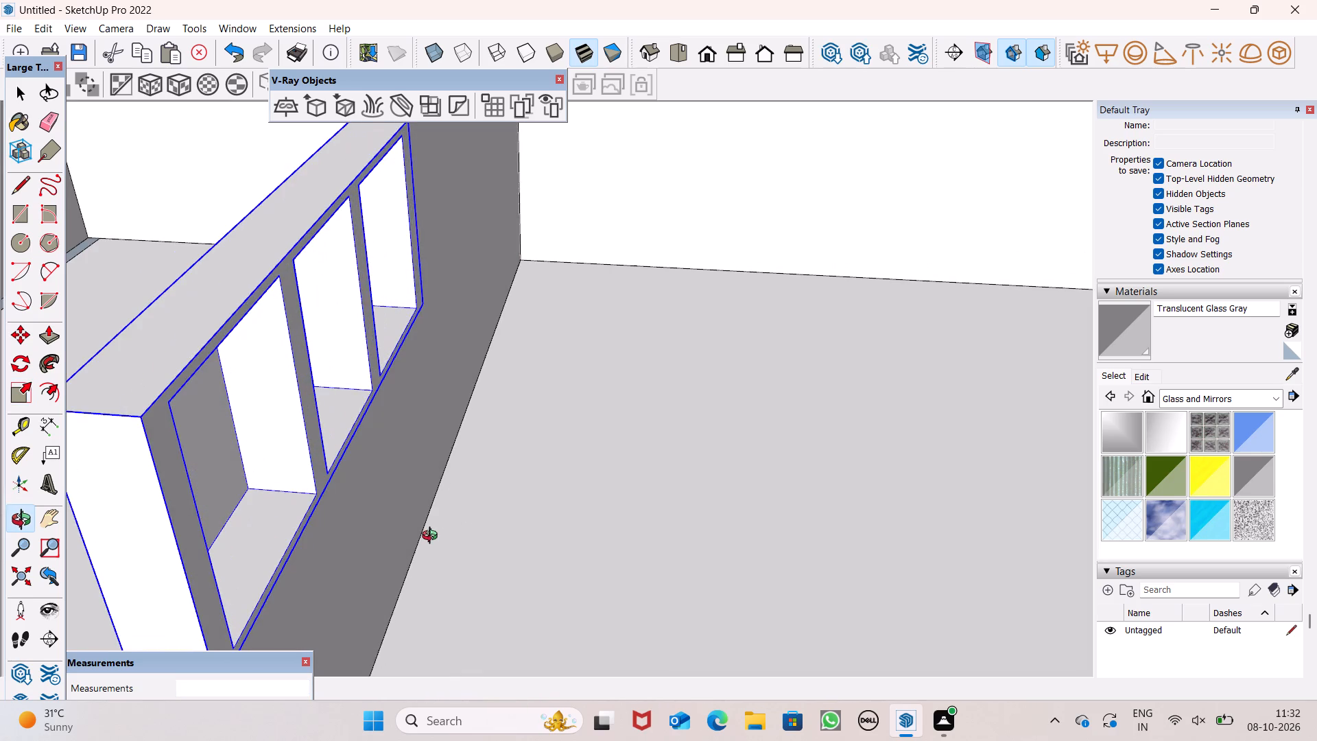
middle_click_drag(433, 537, 437, 537)
scroll(508, 432, "down", 4)
middle_click_drag(494, 484, 468, 508)
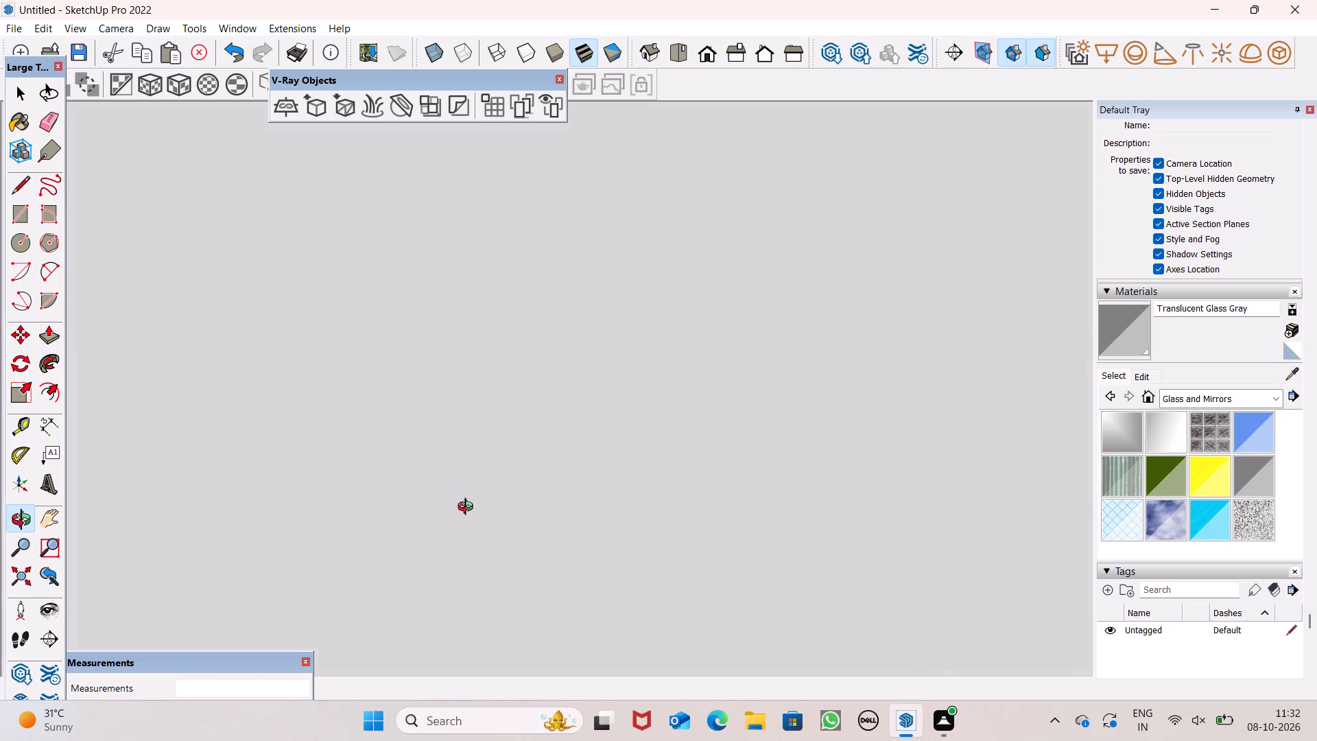
middle_click_drag(468, 508, 529, 484)
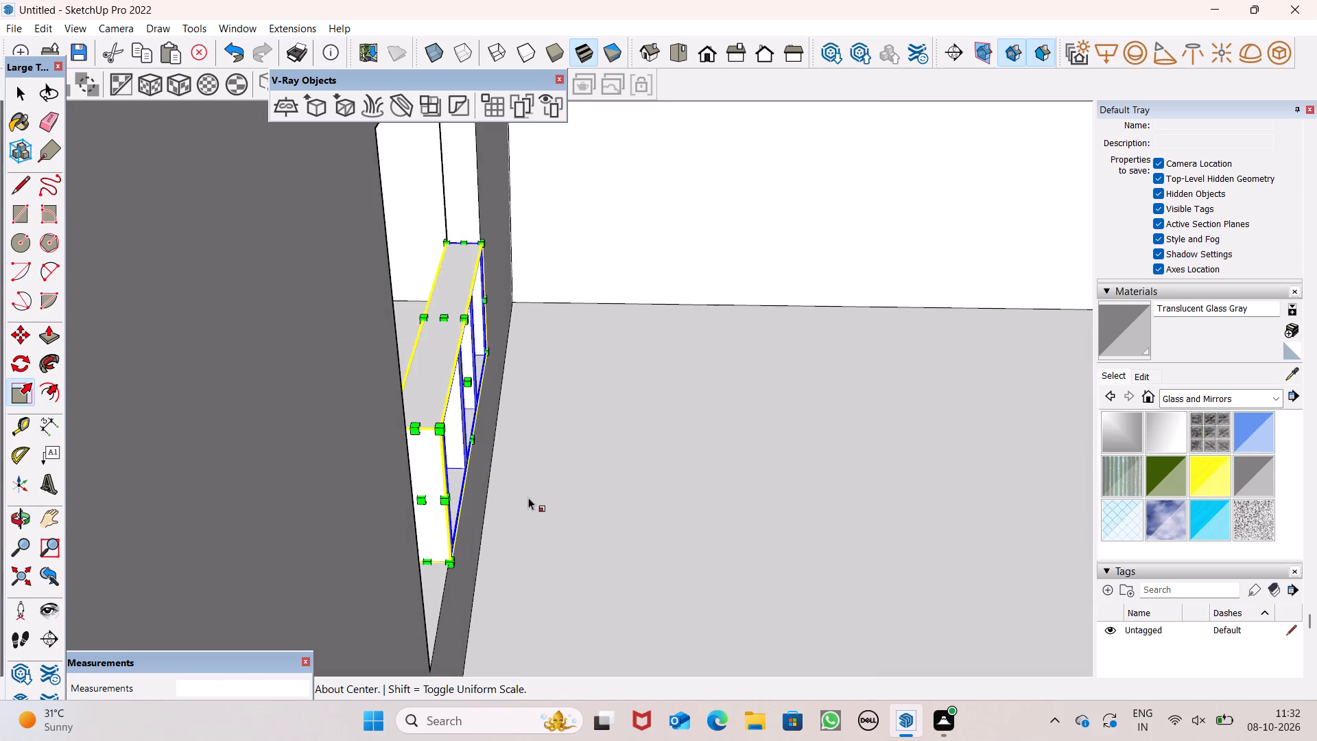
left_click_drag(418, 500, 373, 549)
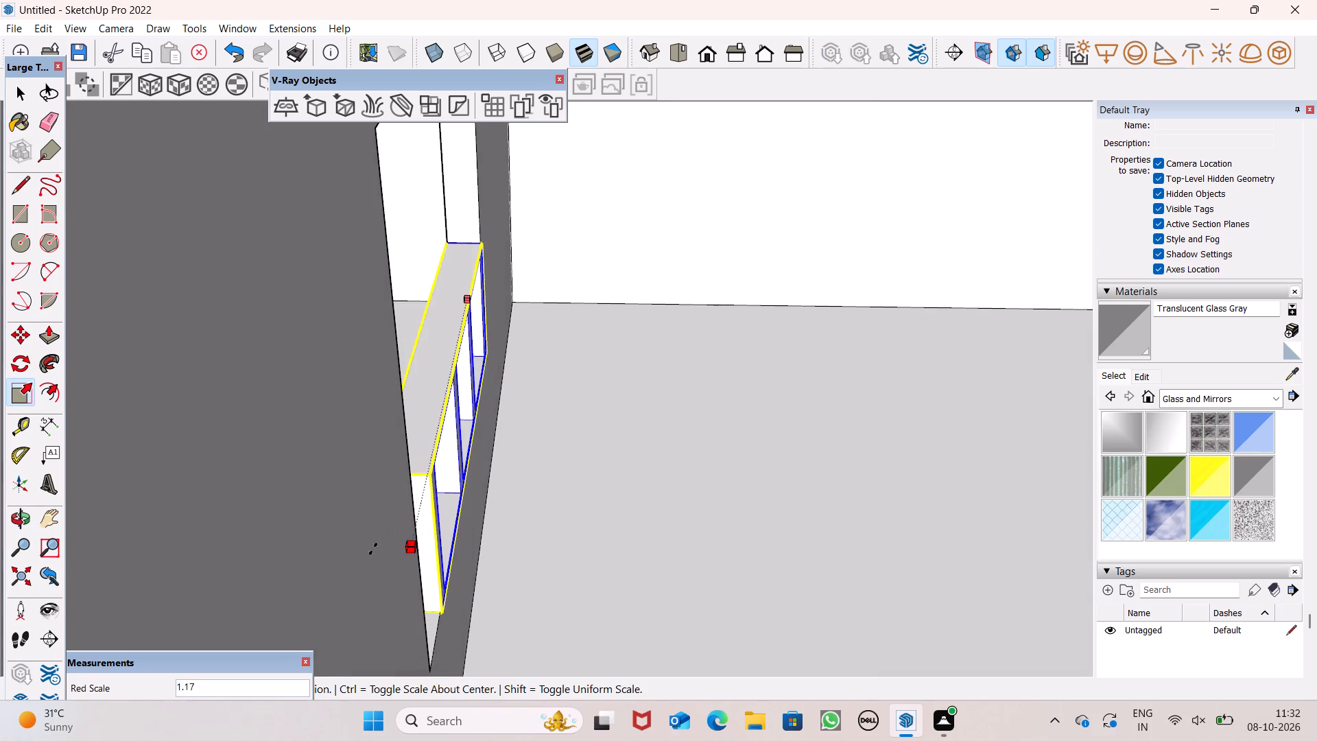
left_click_drag(373, 549, 305, 607)
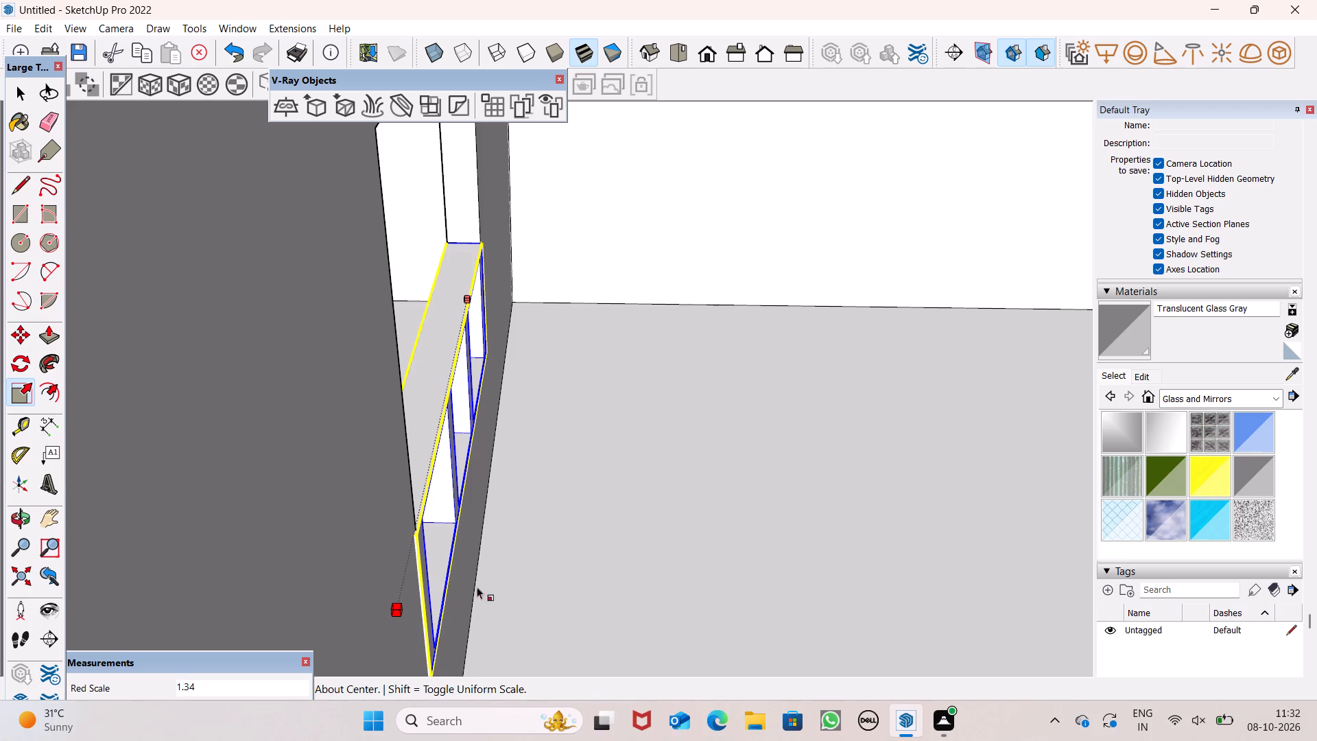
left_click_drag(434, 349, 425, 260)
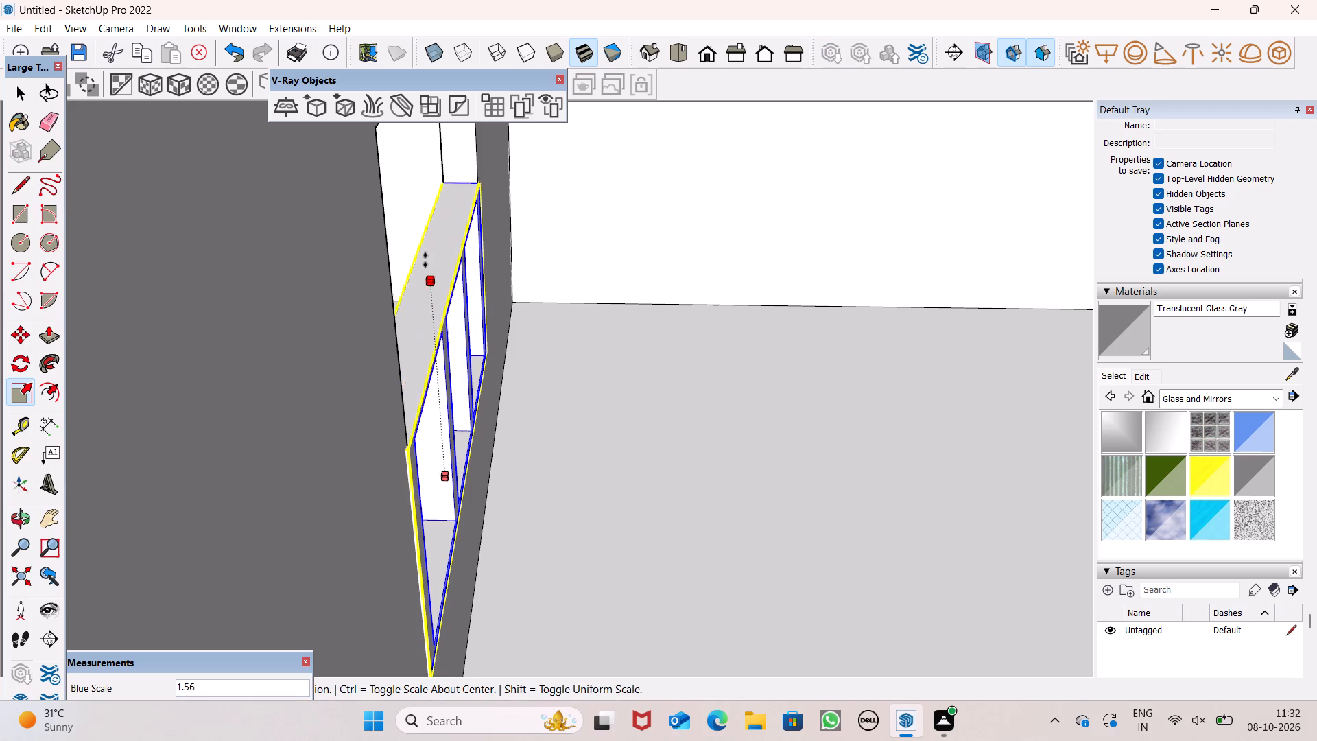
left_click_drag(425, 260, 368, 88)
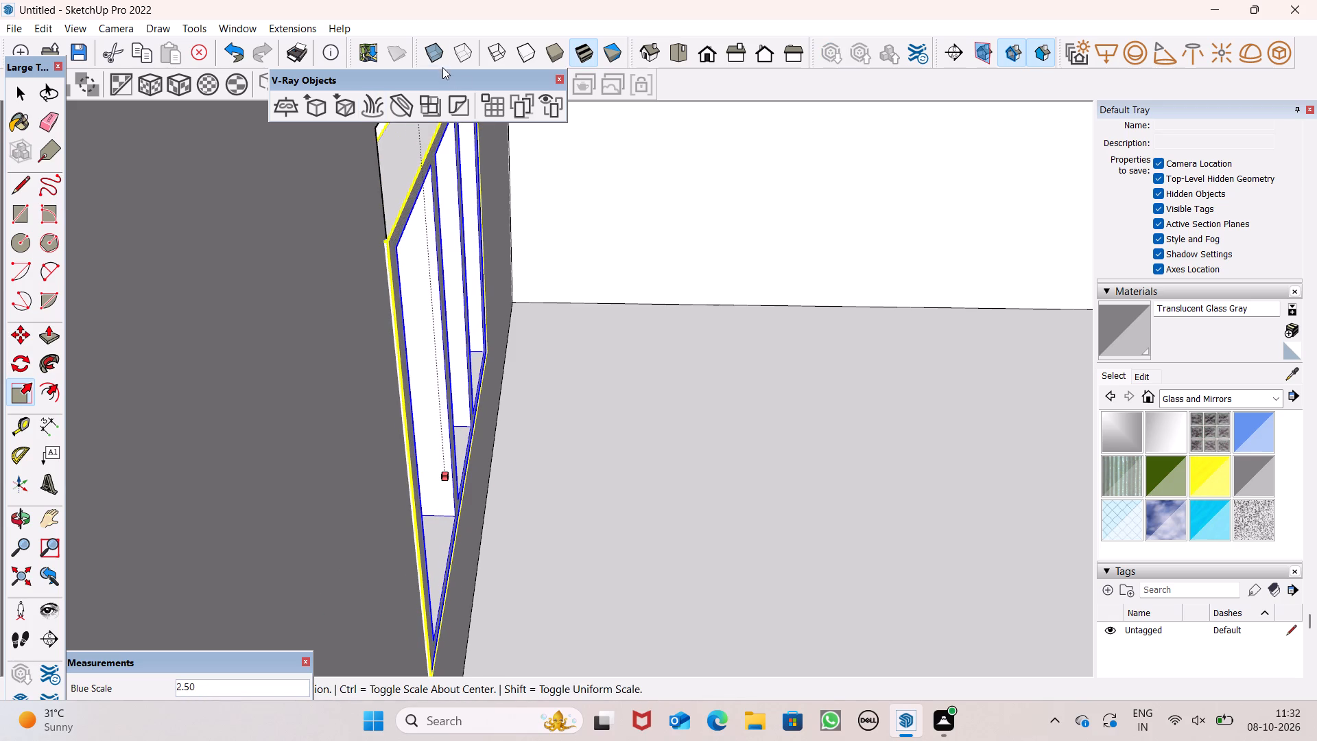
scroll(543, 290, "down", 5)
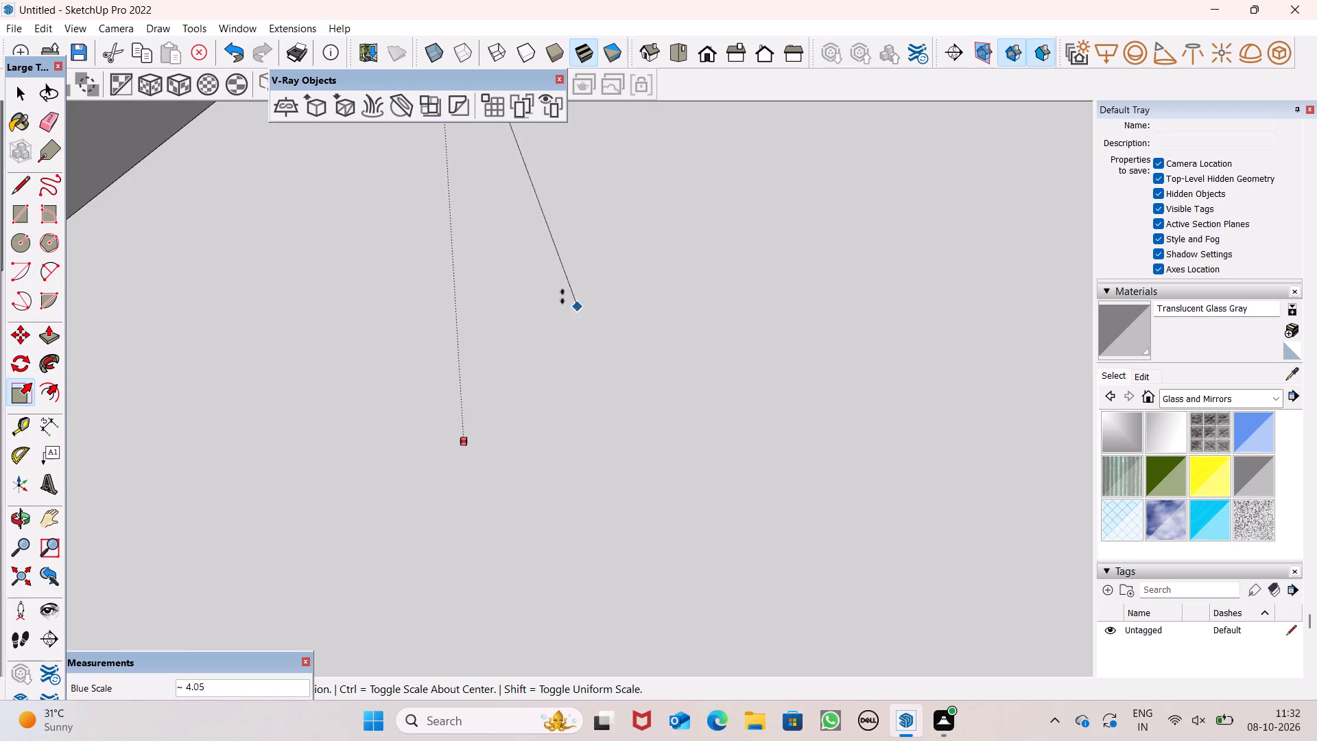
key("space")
Scale the window group's height upwards from its top edge to just below the top of the first-floor opening.
scroll(528, 303, "down", 5)
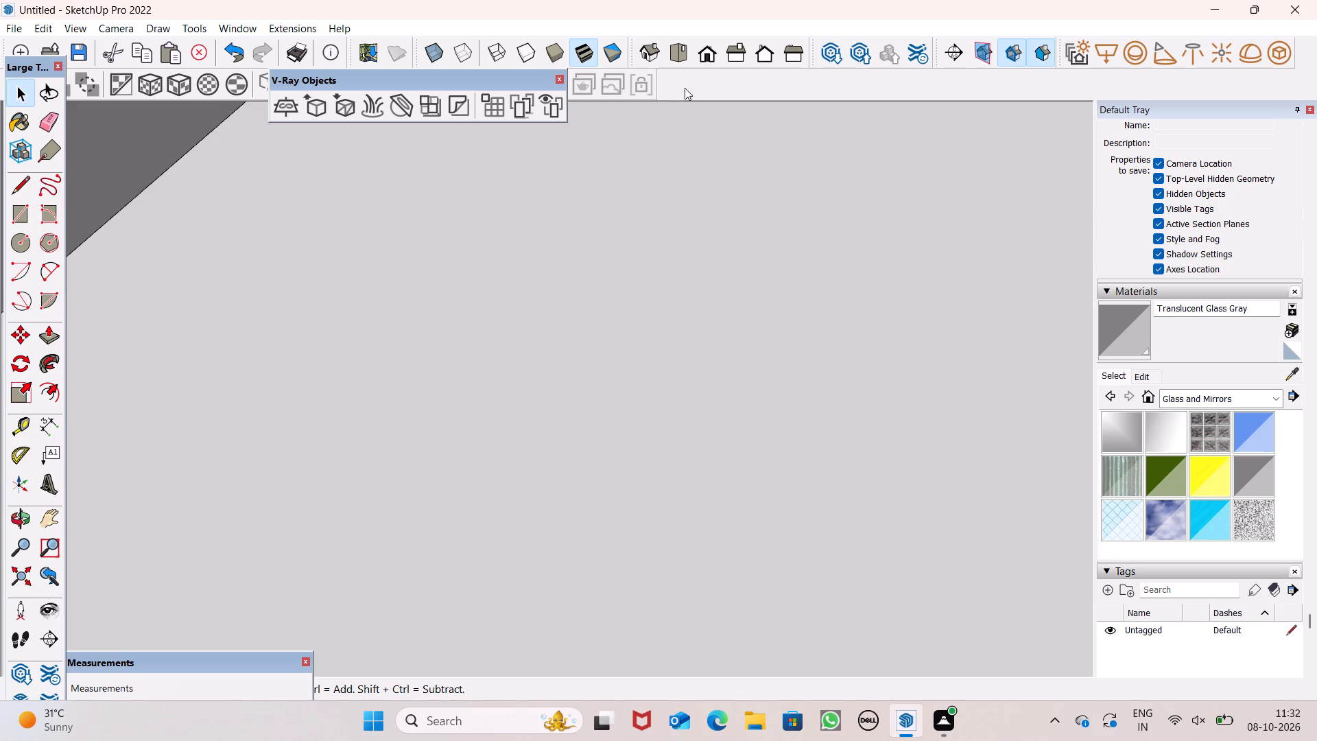
left_click(700, 59)
scroll(680, 137, "down", 3)
scroll(667, 257, "up", 1)
scroll(667, 261, "down", 6)
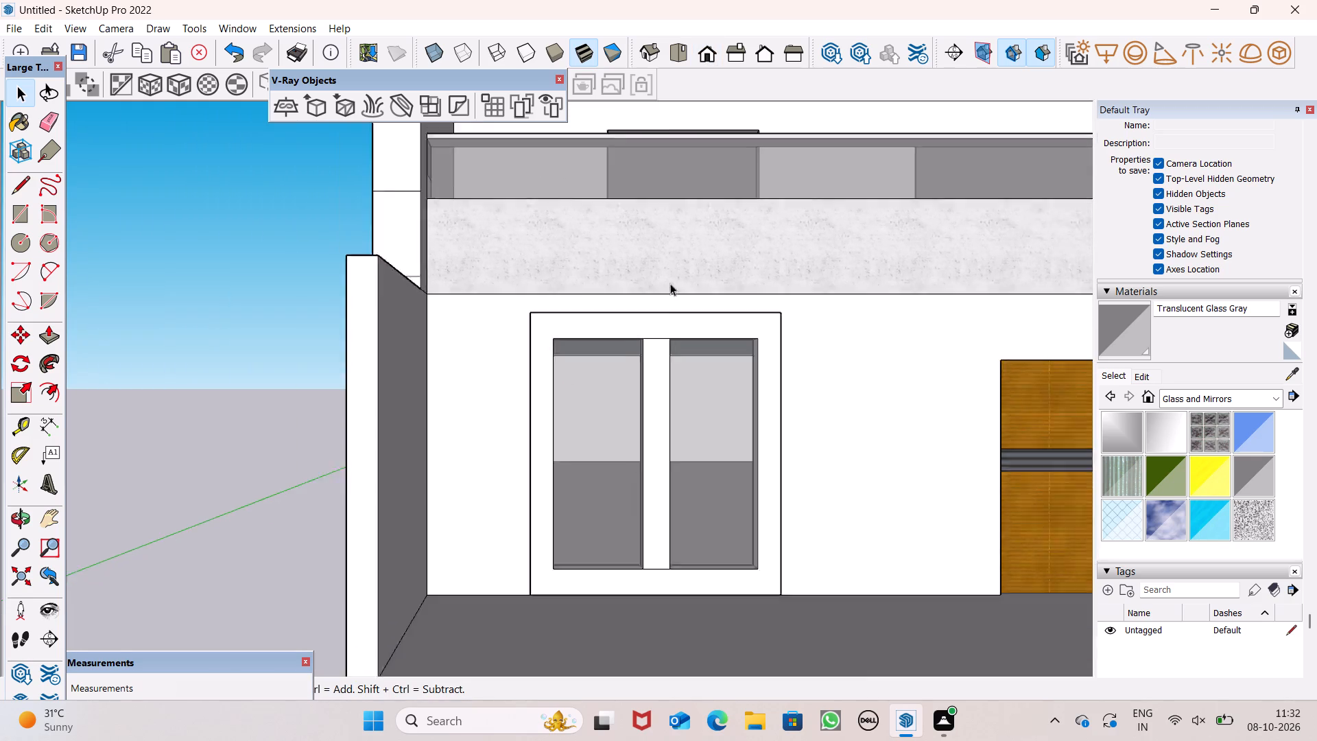
scroll(670, 283, "down", 5)
middle_click_drag(670, 317, 673, 502)
scroll(707, 314, "up", 4)
scroll(691, 269, "down", 1)
scroll(691, 269, "up", 4)
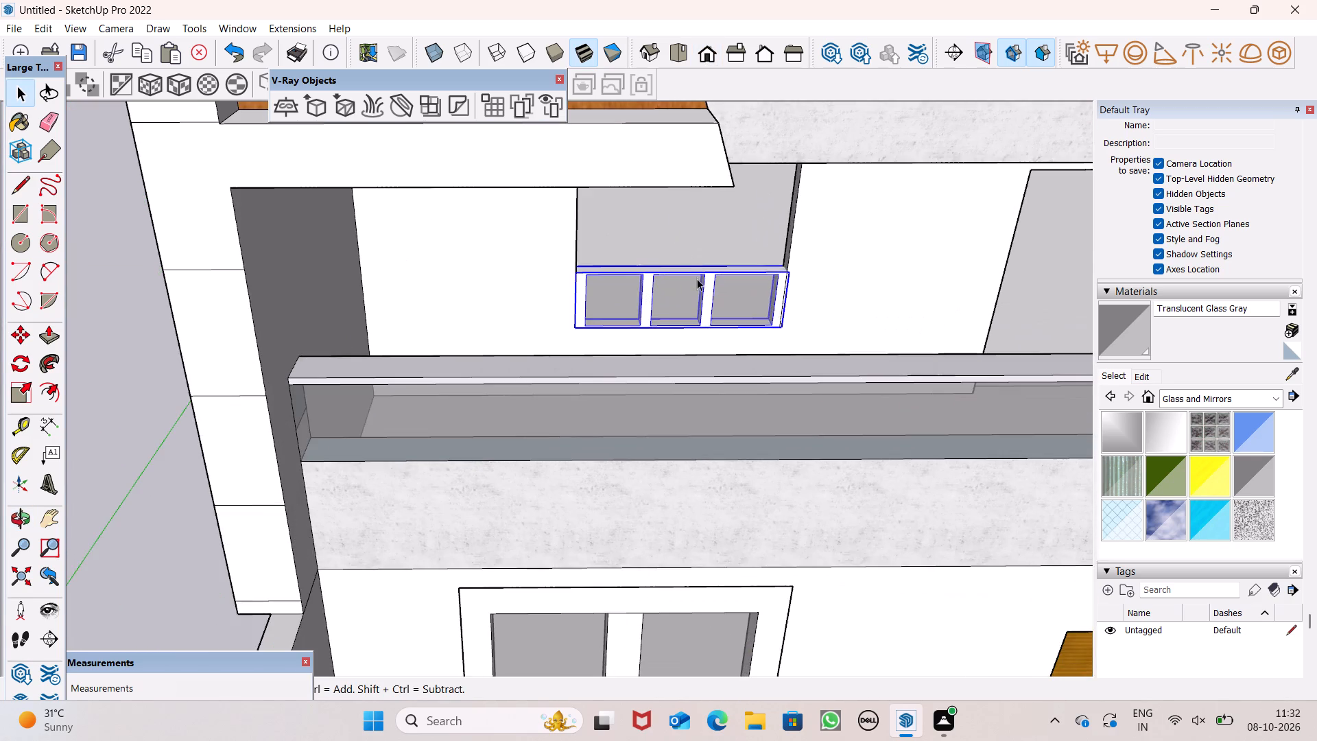
middle_click_drag(694, 280, 689, 227)
scroll(691, 232, "up", 1)
scroll(650, 178, "down", 1)
scroll(649, 178, "up", 4)
scroll(653, 298, "down", 1)
scroll(654, 300, "up", 1)
scroll(655, 305, "down", 1)
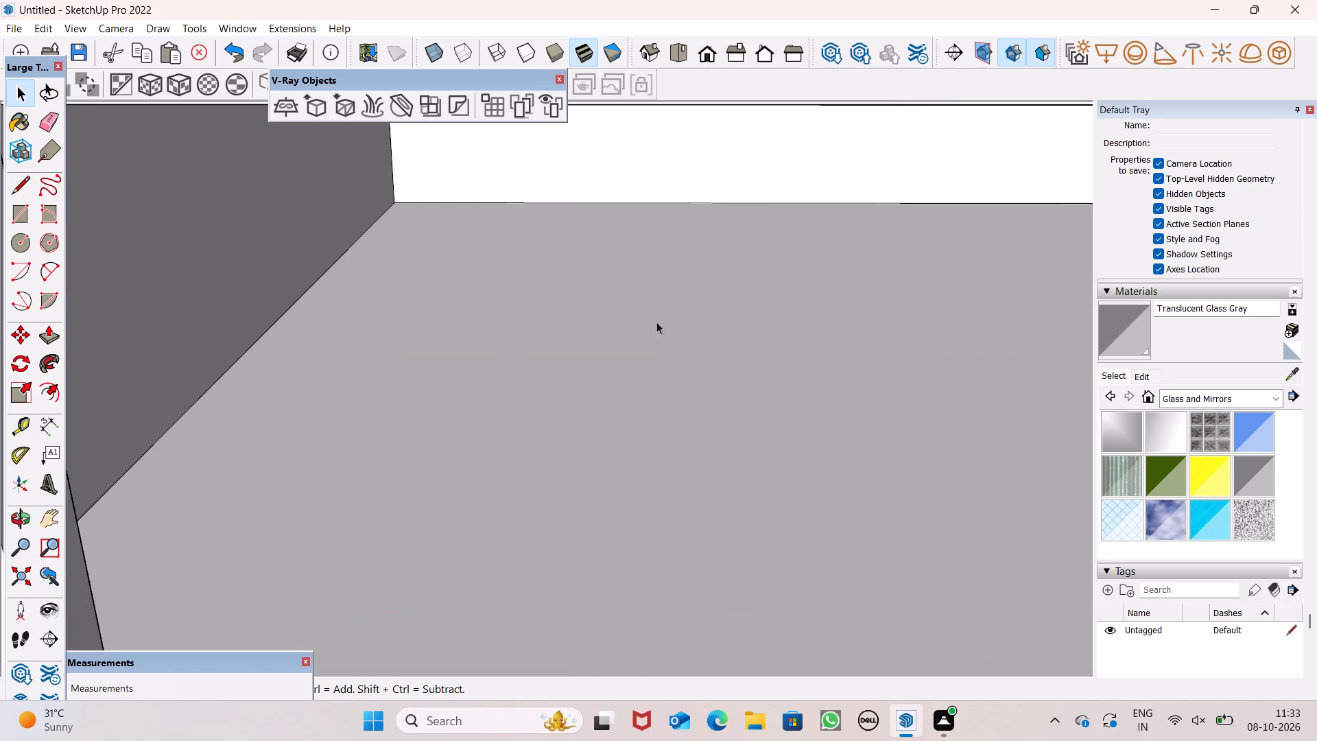
scroll(663, 298, "down", 6)
left_click(25, 391)
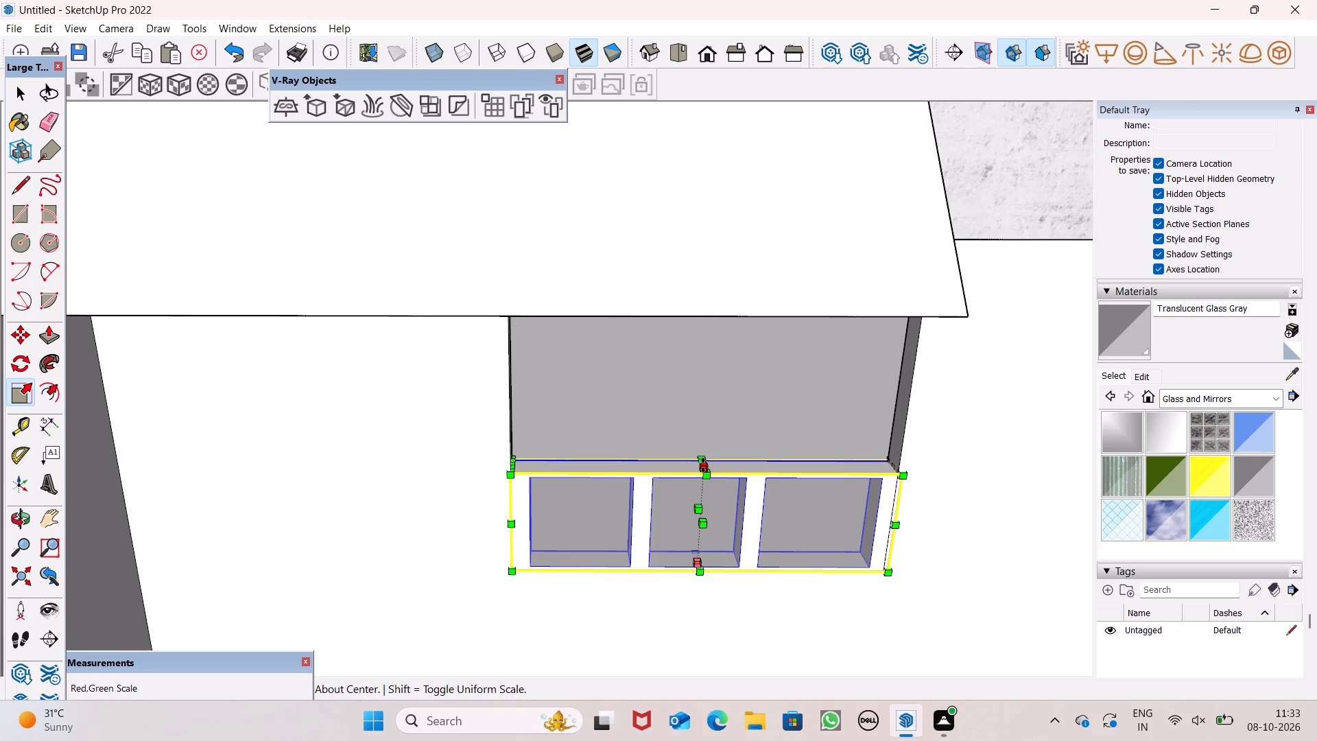
left_click_drag(704, 466, 720, 296)
Scale the window group's height by slightly more than 1.10 along the blue axis, up to the opening's top edge.
middle_click_drag(725, 425, 764, 326)
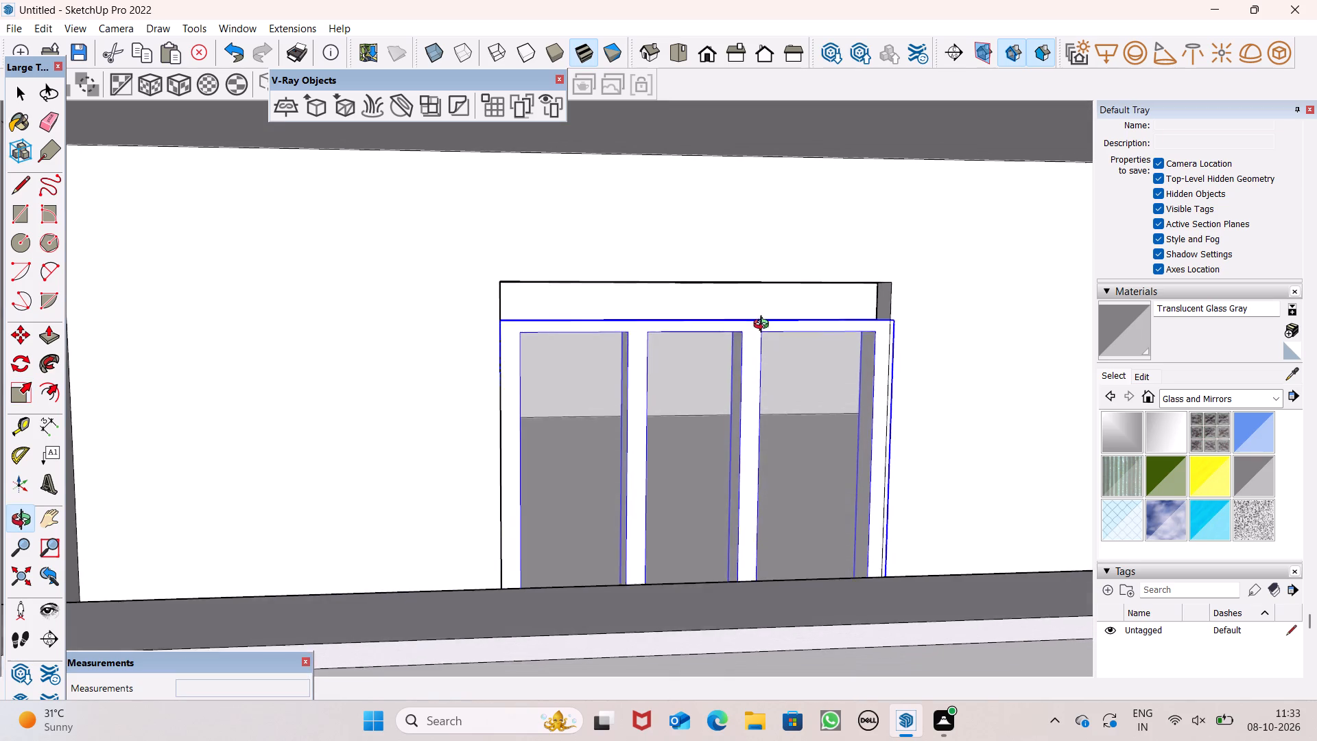
middle_click_drag(764, 326, 741, 313)
scroll(626, 297, "down", 1)
scroll(626, 297, "up", 4)
scroll(771, 370, "down", 5)
middle_click_drag(796, 421, 832, 500)
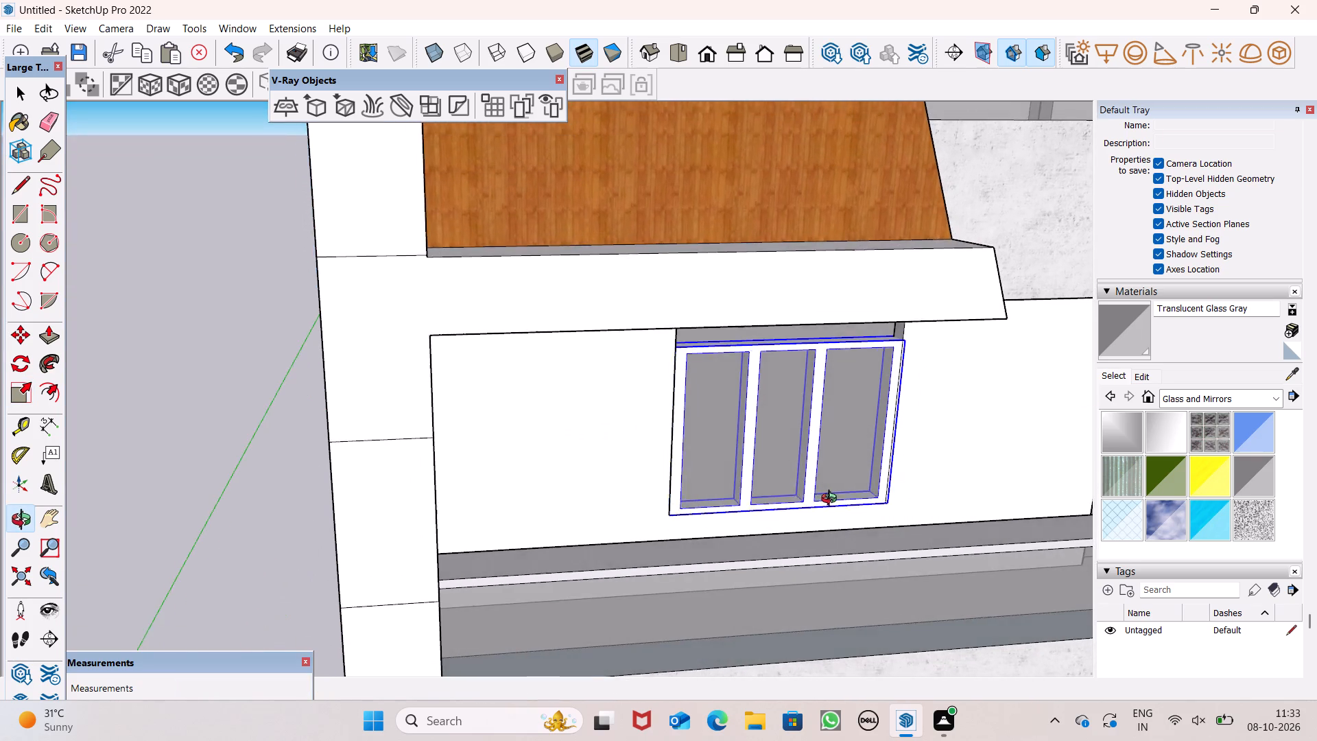
middle_click_drag(832, 500, 839, 486)
scroll(795, 378, "up", 4)
scroll(753, 305, "up", 4)
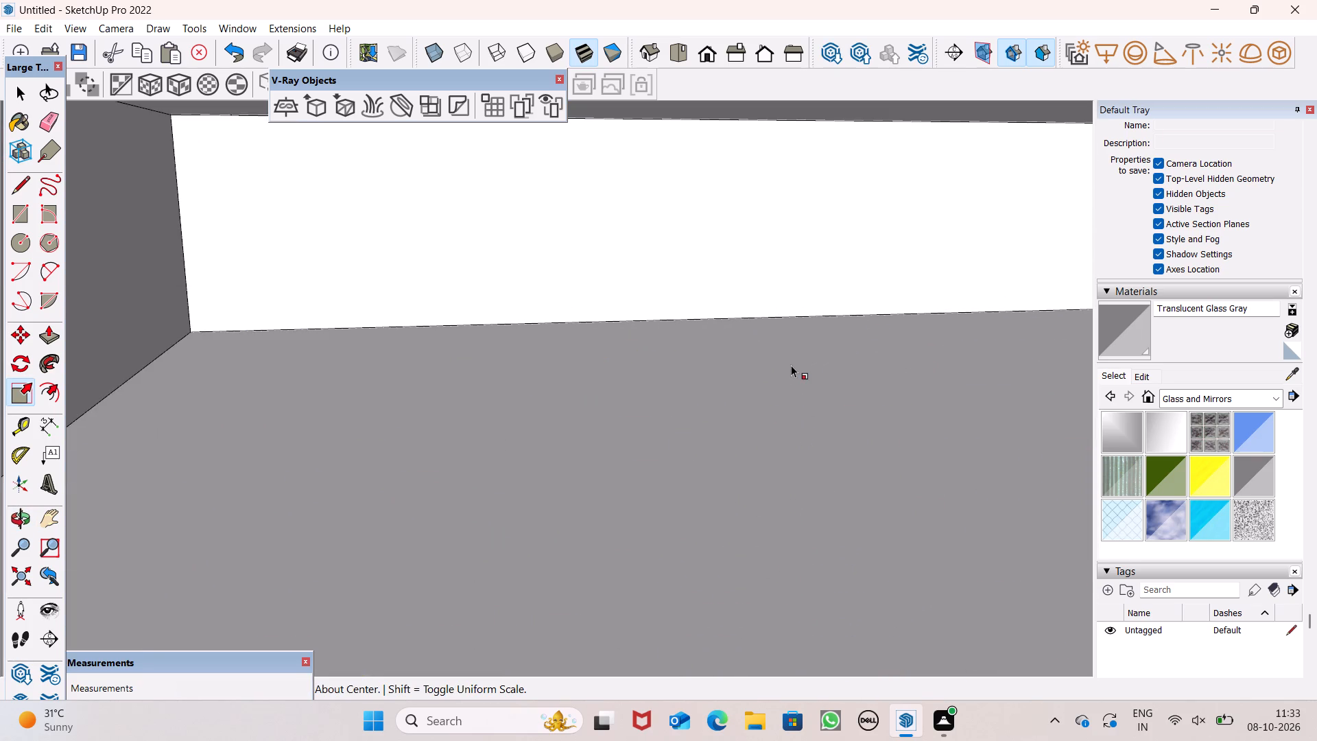
scroll(791, 365, "down", 2)
middle_click_drag(807, 406, 827, 405)
scroll(825, 392, "down", 4)
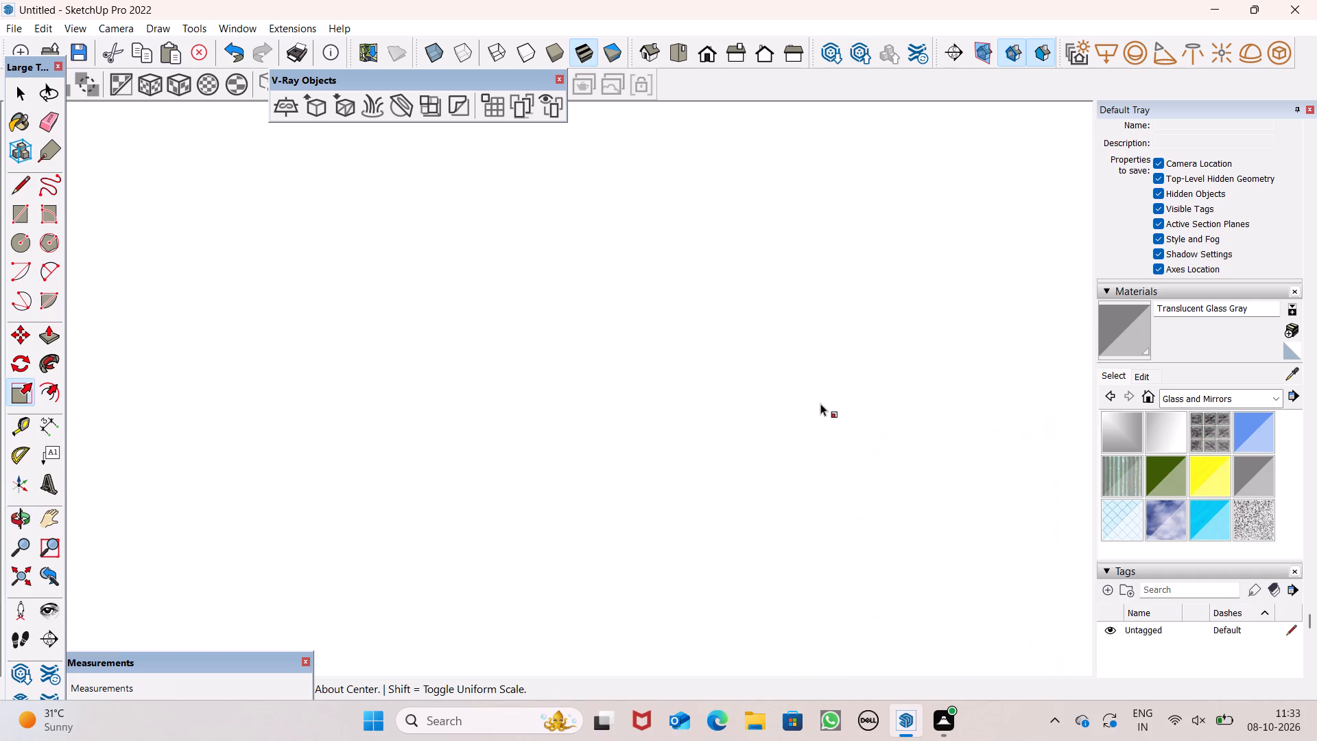
left_click(678, 44)
left_click(711, 64)
scroll(726, 214, "down", 6)
scroll(734, 257, "up", 1)
scroll(734, 257, "down", 5)
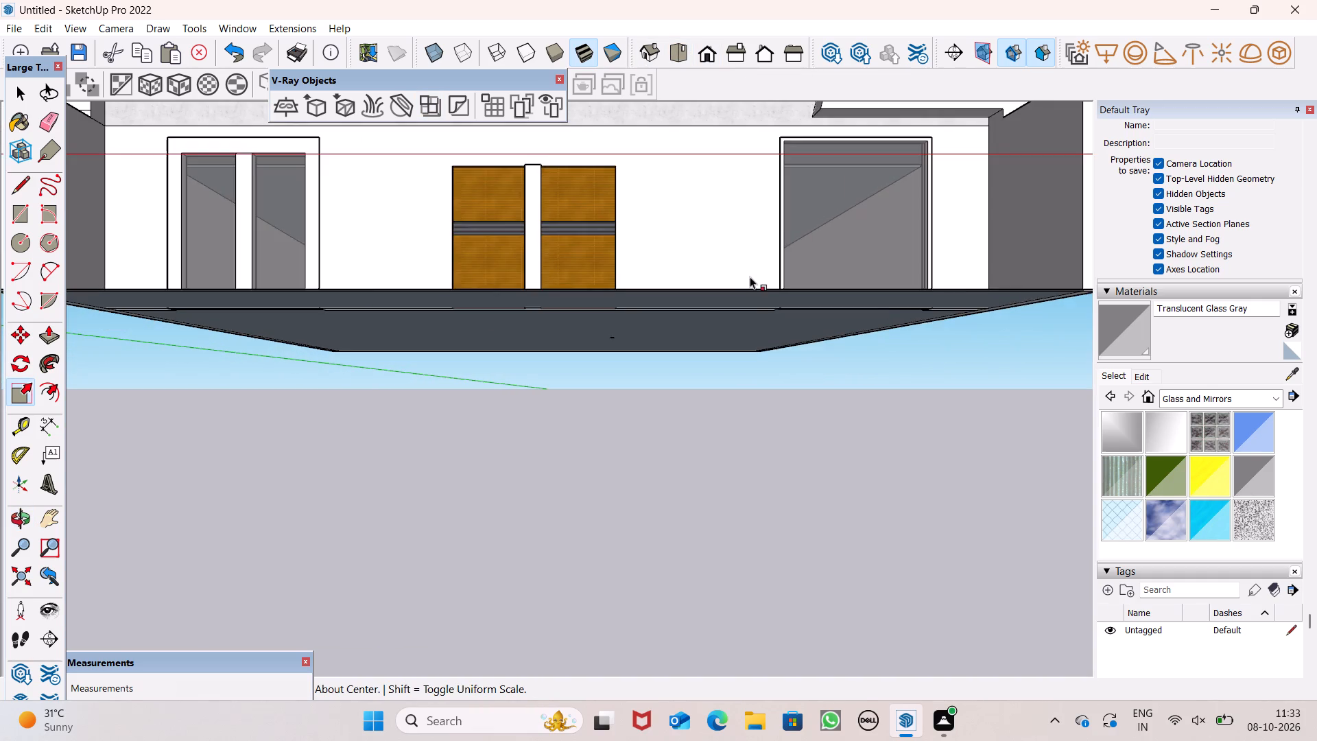
scroll(755, 300, "down", 8)
middle_click_drag(755, 272, 792, 413)
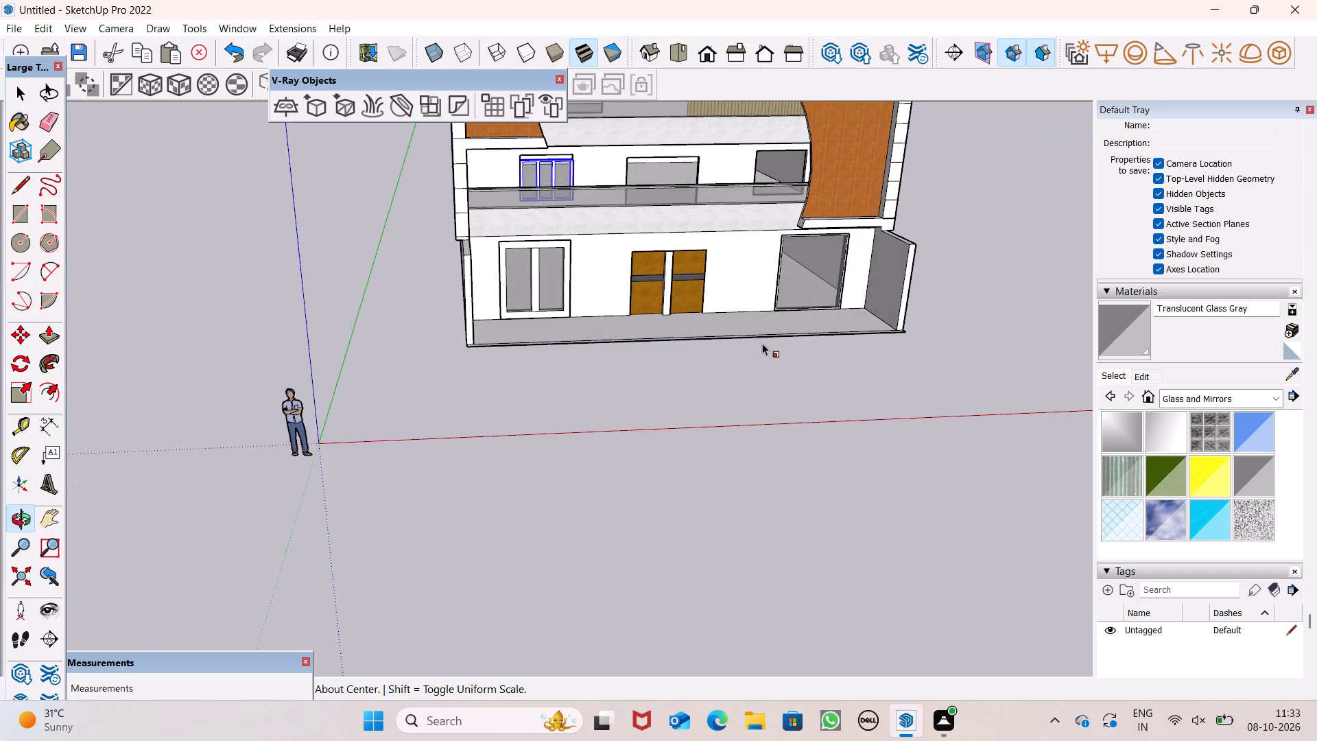
scroll(597, 247, "up", 6)
scroll(578, 205, "down", 12)
scroll(572, 190, "up", 1)
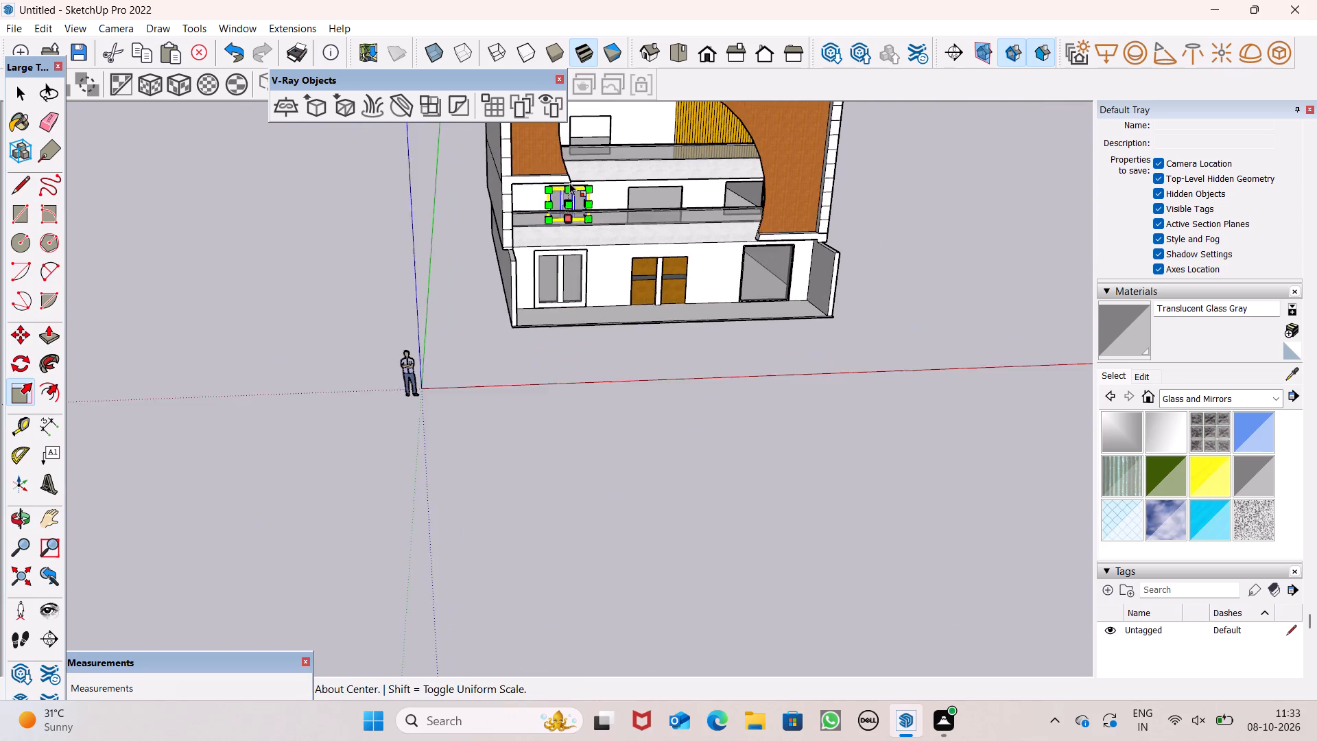
scroll(569, 183, "up", 3)
scroll(541, 56, "up", 2)
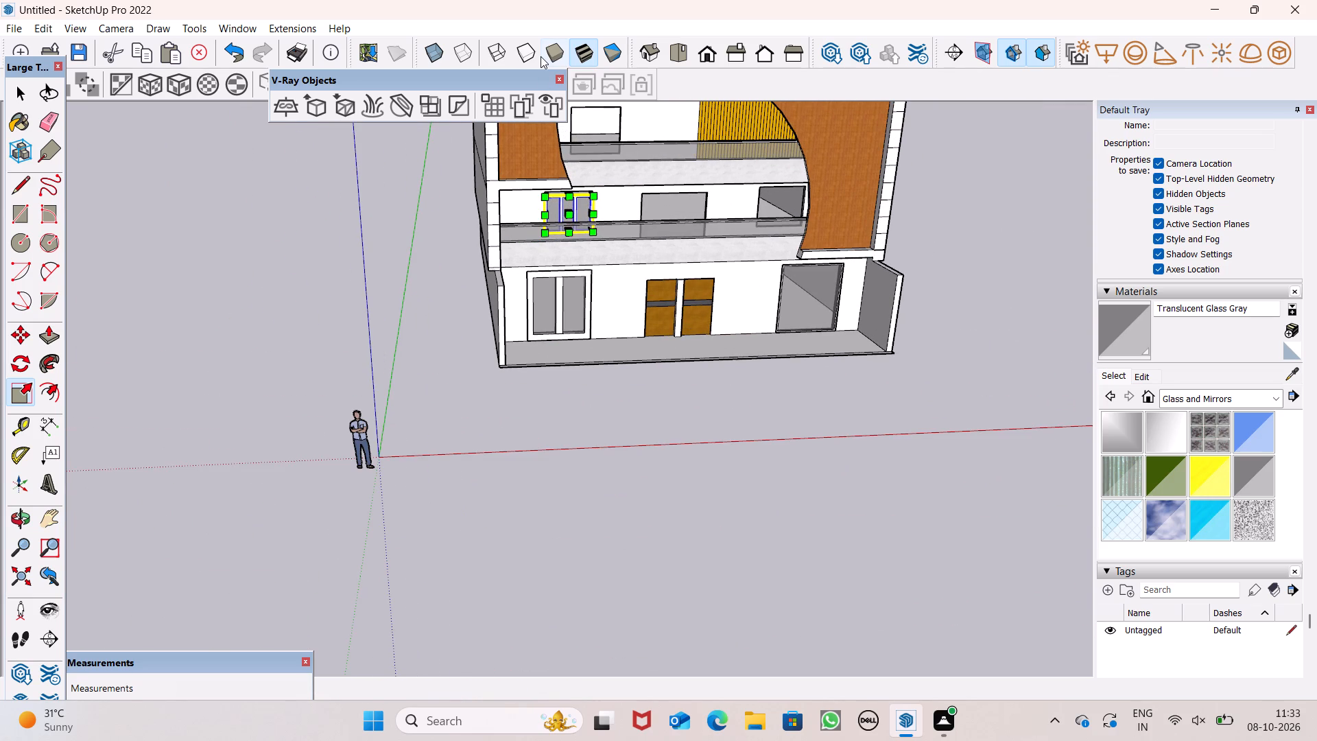
scroll(564, 198, "up", 10)
scroll(579, 191, "down", 1)
scroll(579, 185, "up", 2)
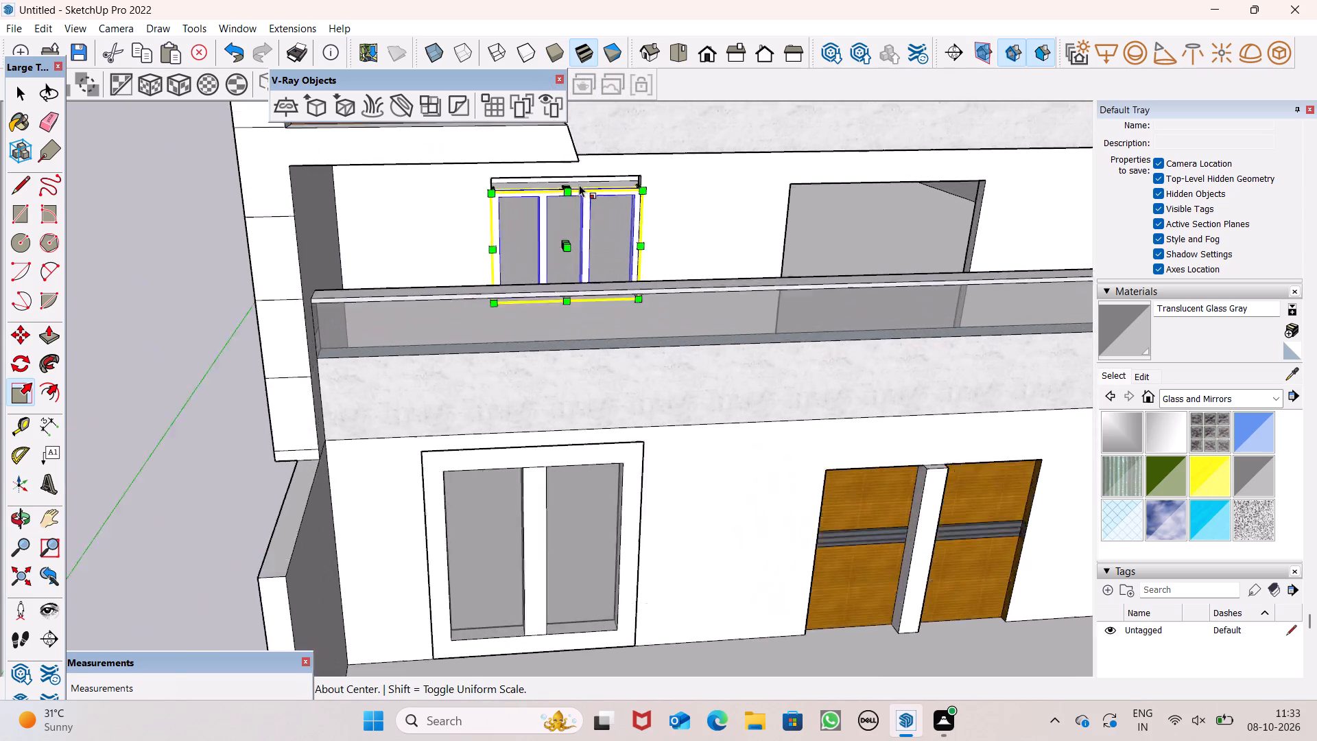
scroll(579, 185, "up", 5)
middle_click_drag(551, 295, 569, 306)
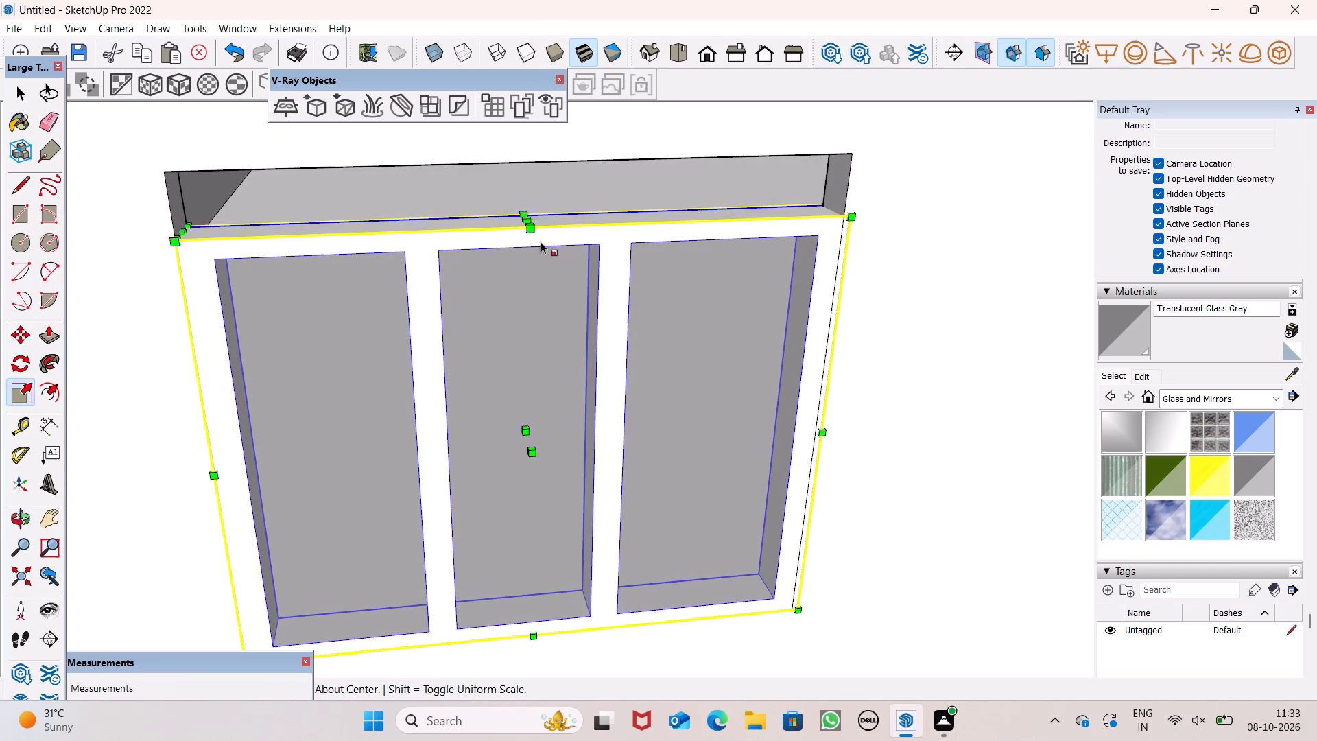
left_click_drag(529, 217, 522, 169)
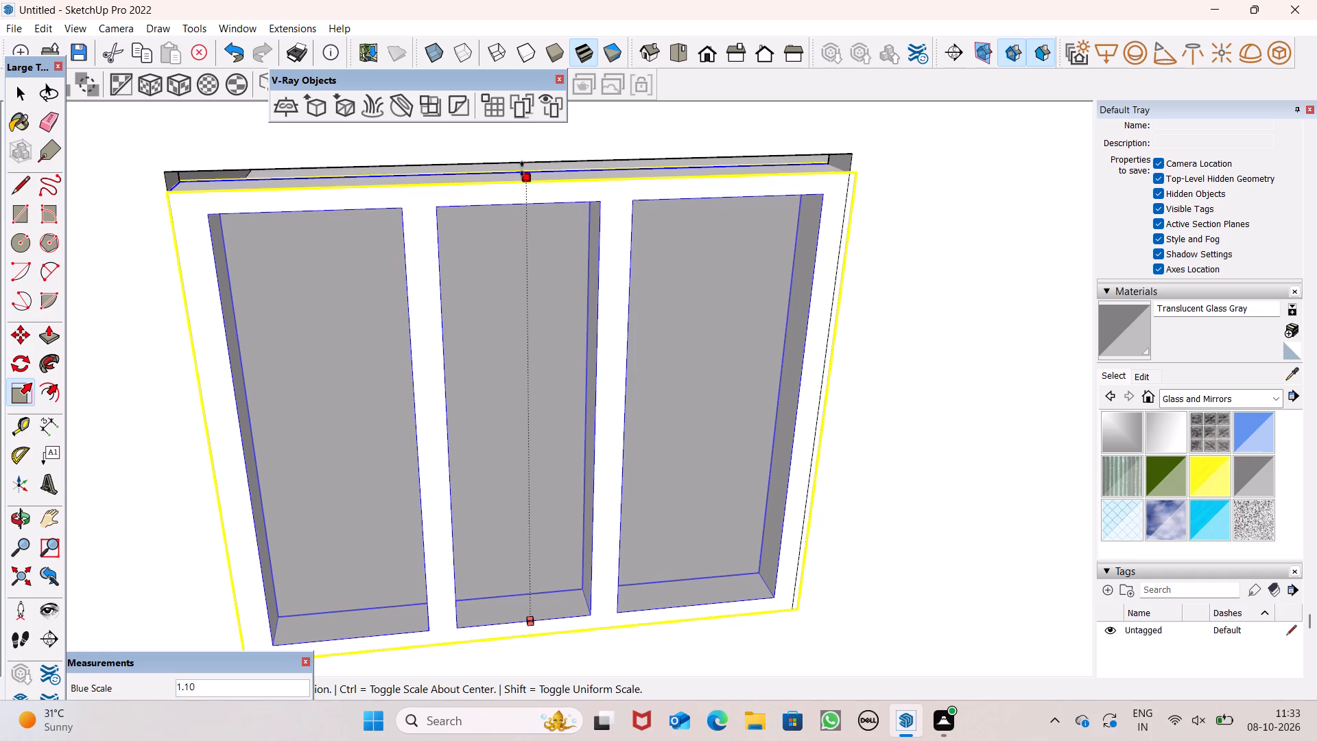
left_click_drag(522, 169, 516, 156)
key("space")
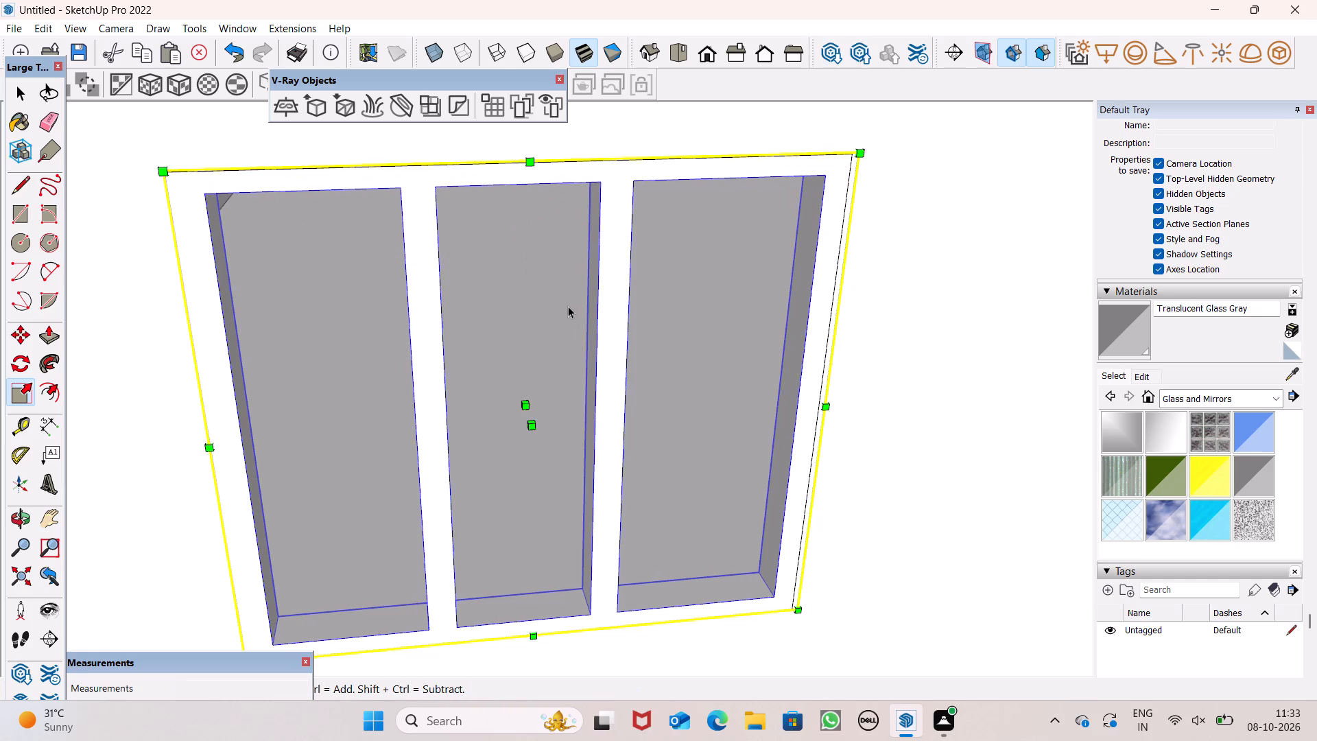
Deselect the window group and examine its fit within the whole front elevation, from the front and from above.
scroll(584, 342, "down", 2)
scroll(641, 329, "down", 9)
scroll(632, 239, "up", 1)
scroll(630, 241, "down", 1)
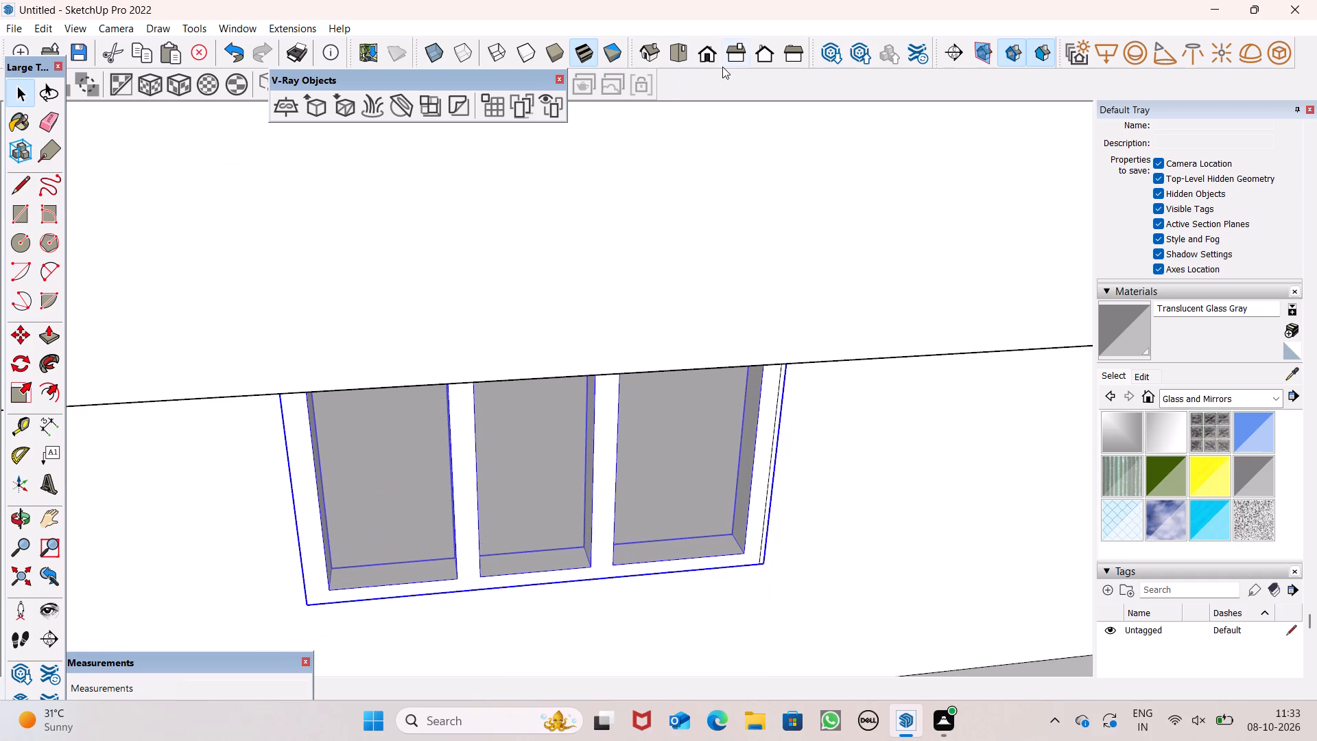
left_click(702, 56)
scroll(701, 213, "down", 4)
scroll(746, 331, "down", 3)
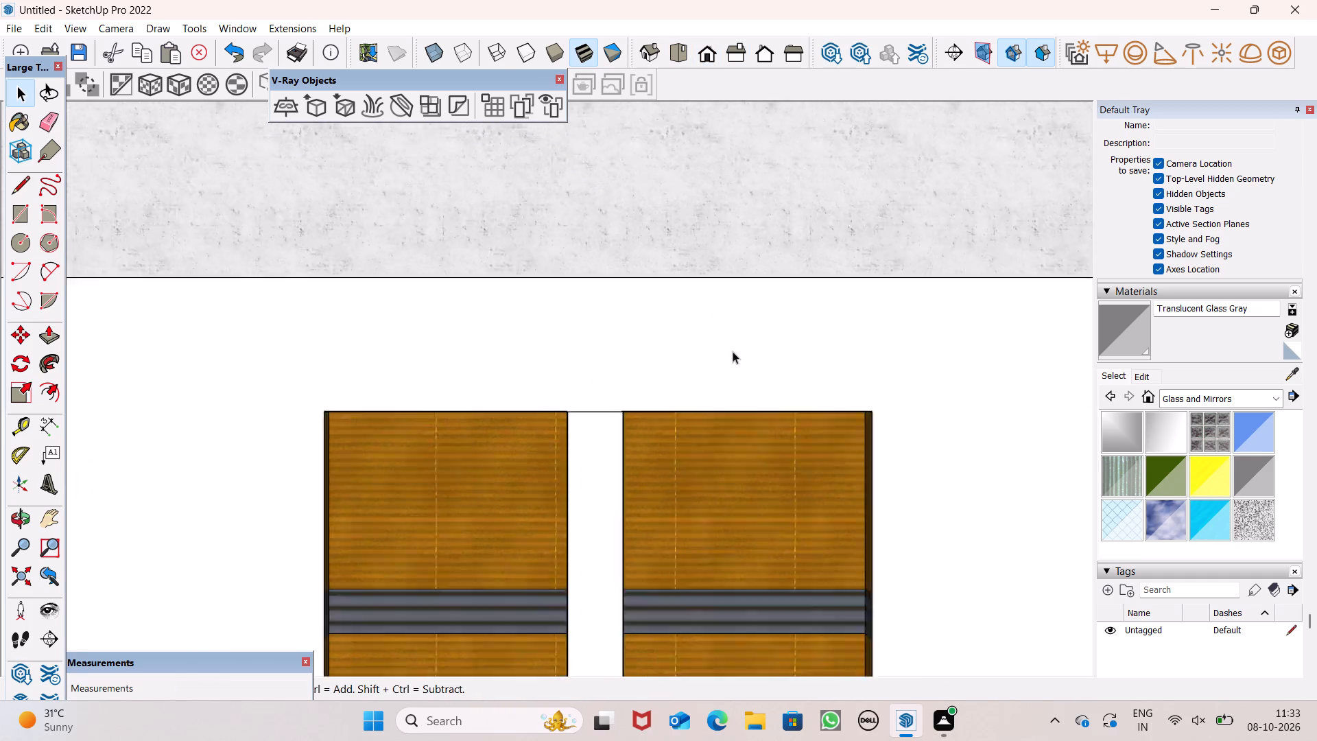
scroll(733, 351, "down", 17)
scroll(757, 297, "up", 1)
scroll(757, 297, "down", 3)
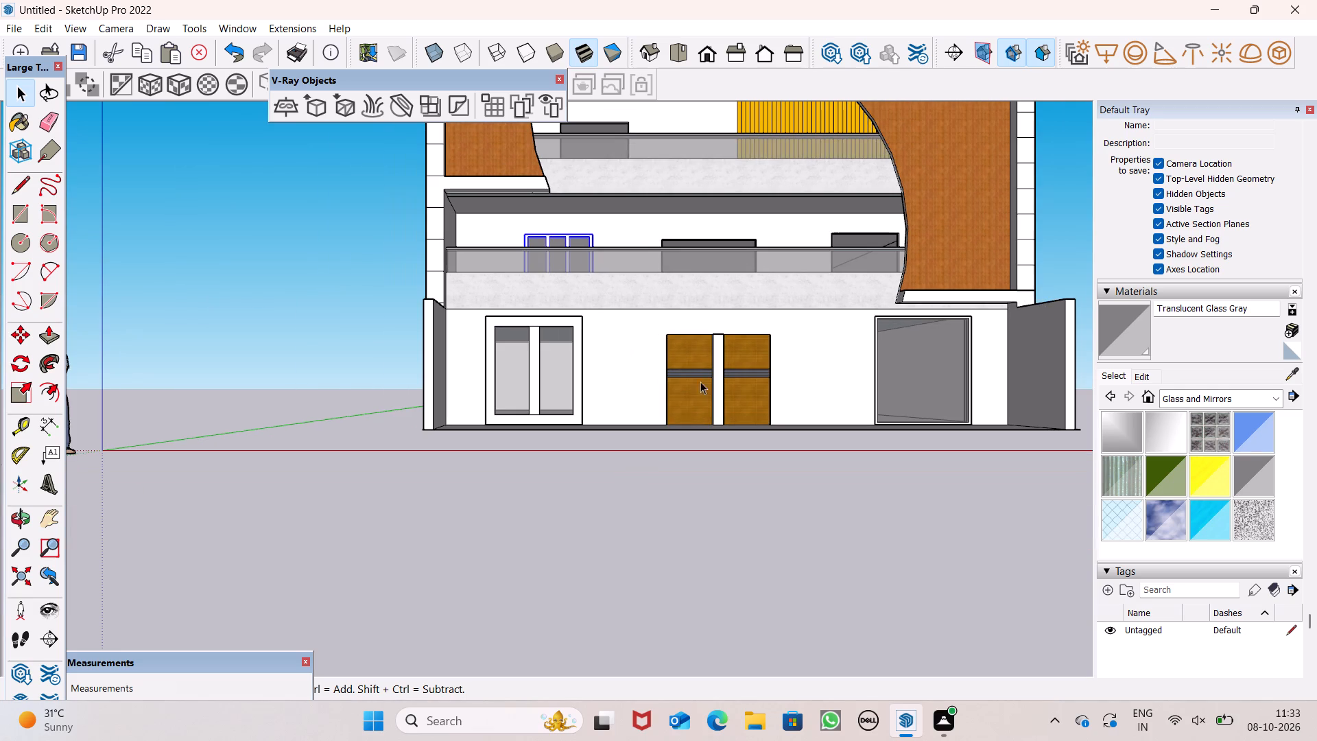
left_click(634, 480)
scroll(624, 355, "down", 2)
scroll(702, 368, "down", 1)
middle_click_drag(706, 388, 669, 541)
scroll(689, 476, "down", 1)
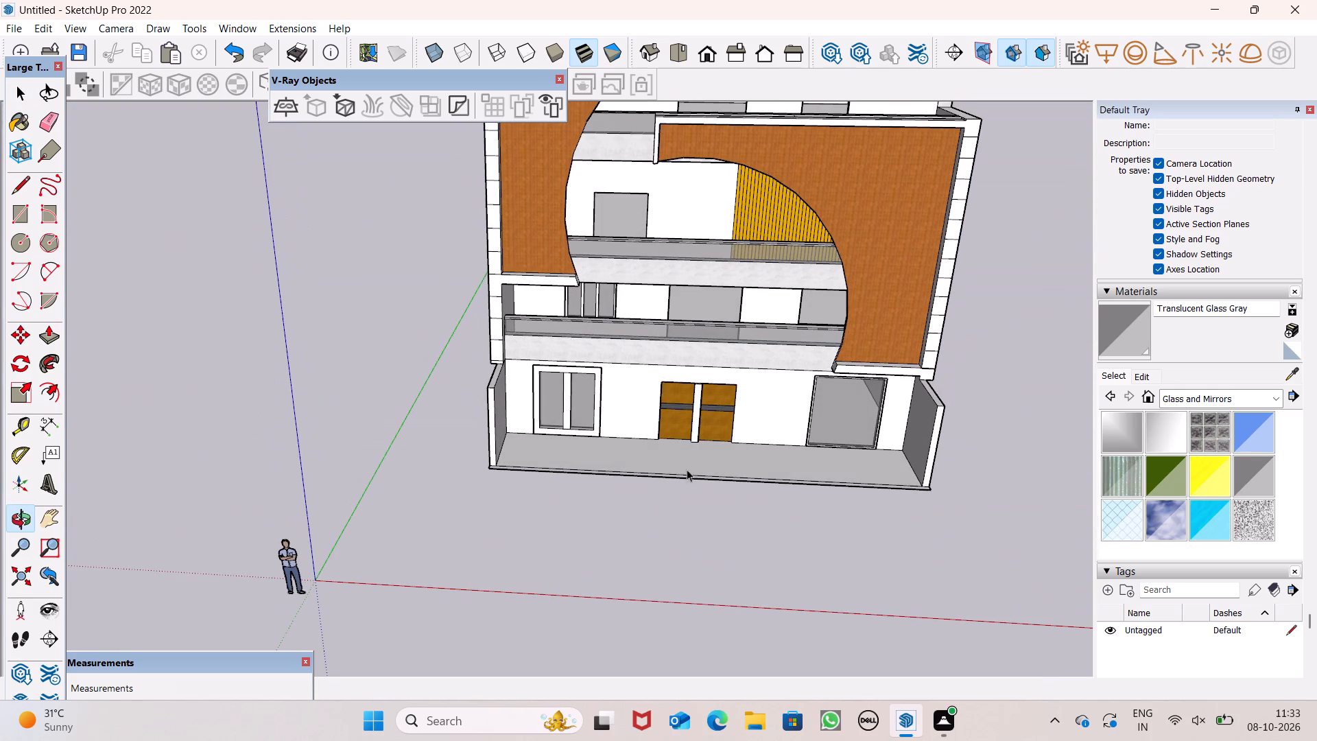
scroll(687, 258, "up", 2)
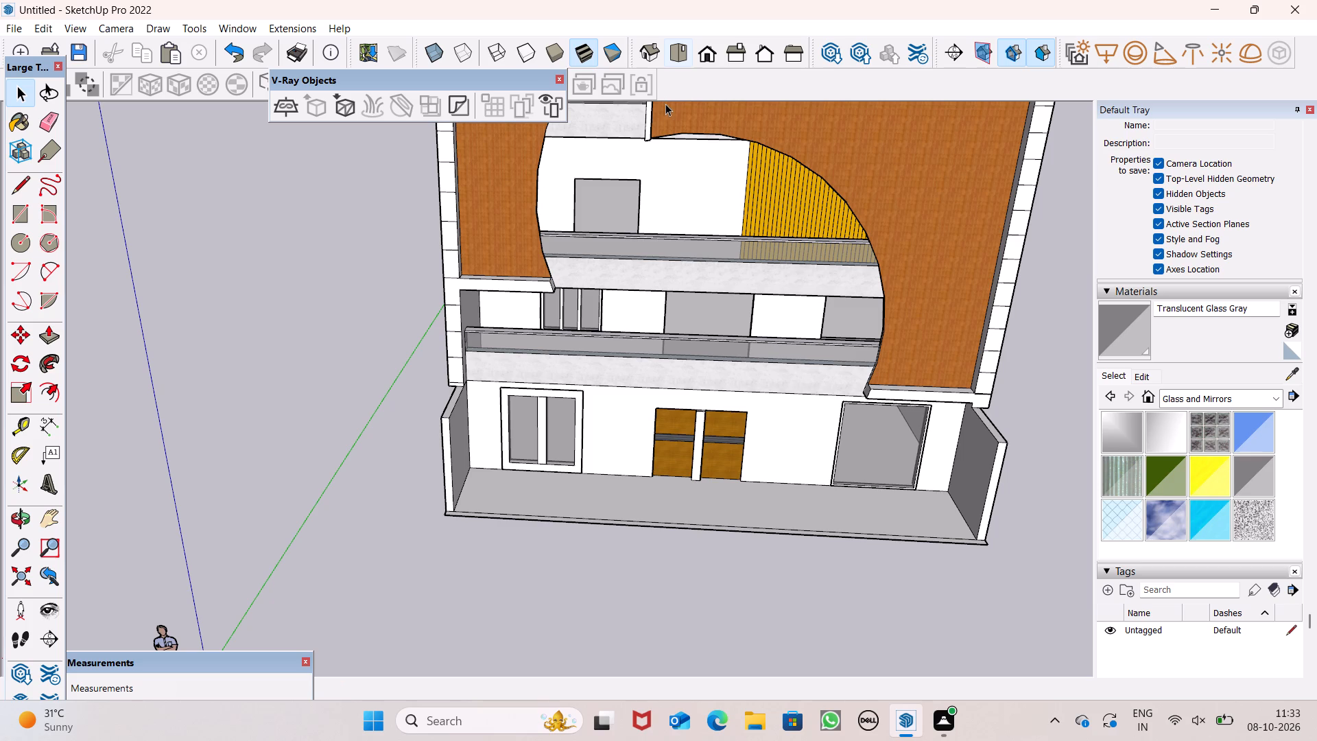
Copy the three-pane window from the small first-floor opening across to the far first-floor opening beside the curved wooden panel.
left_click(599, 302)
scroll(934, 370, "up", 2)
key("m")
key("Return")
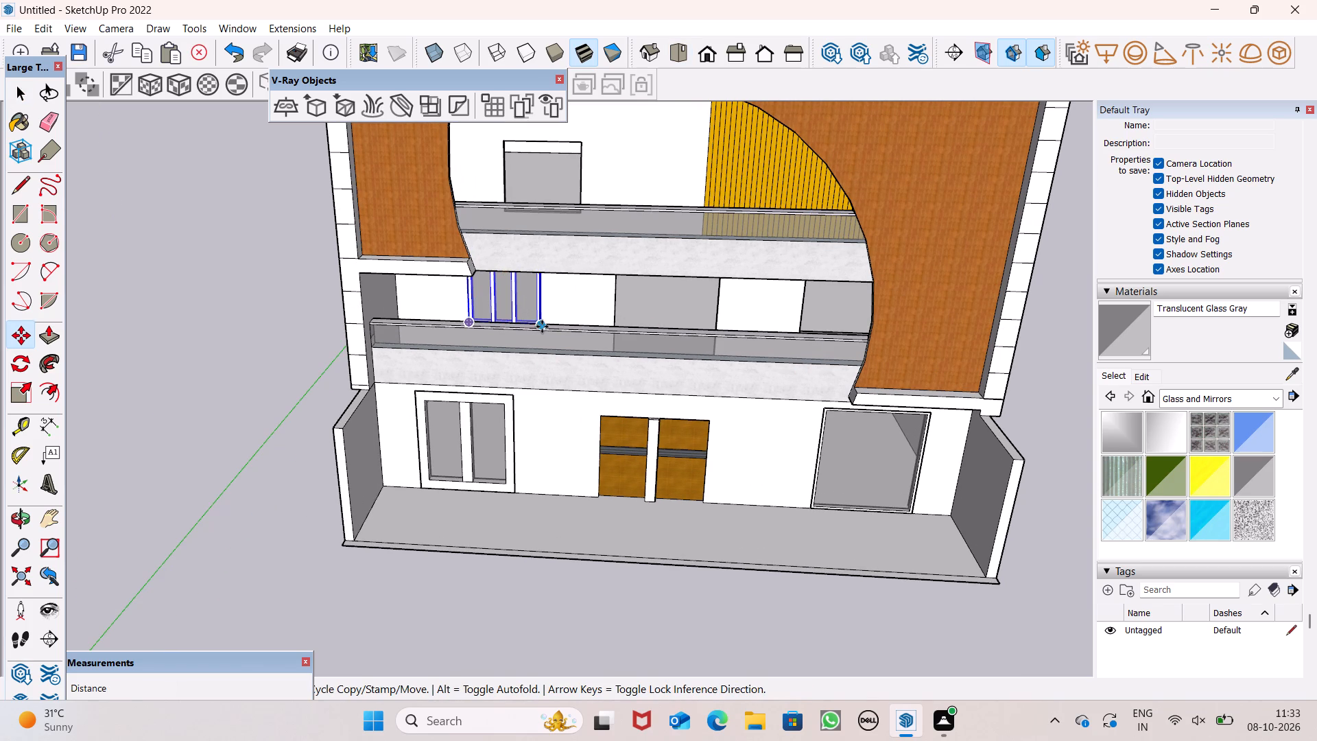
left_click_drag(543, 326, 763, 329)
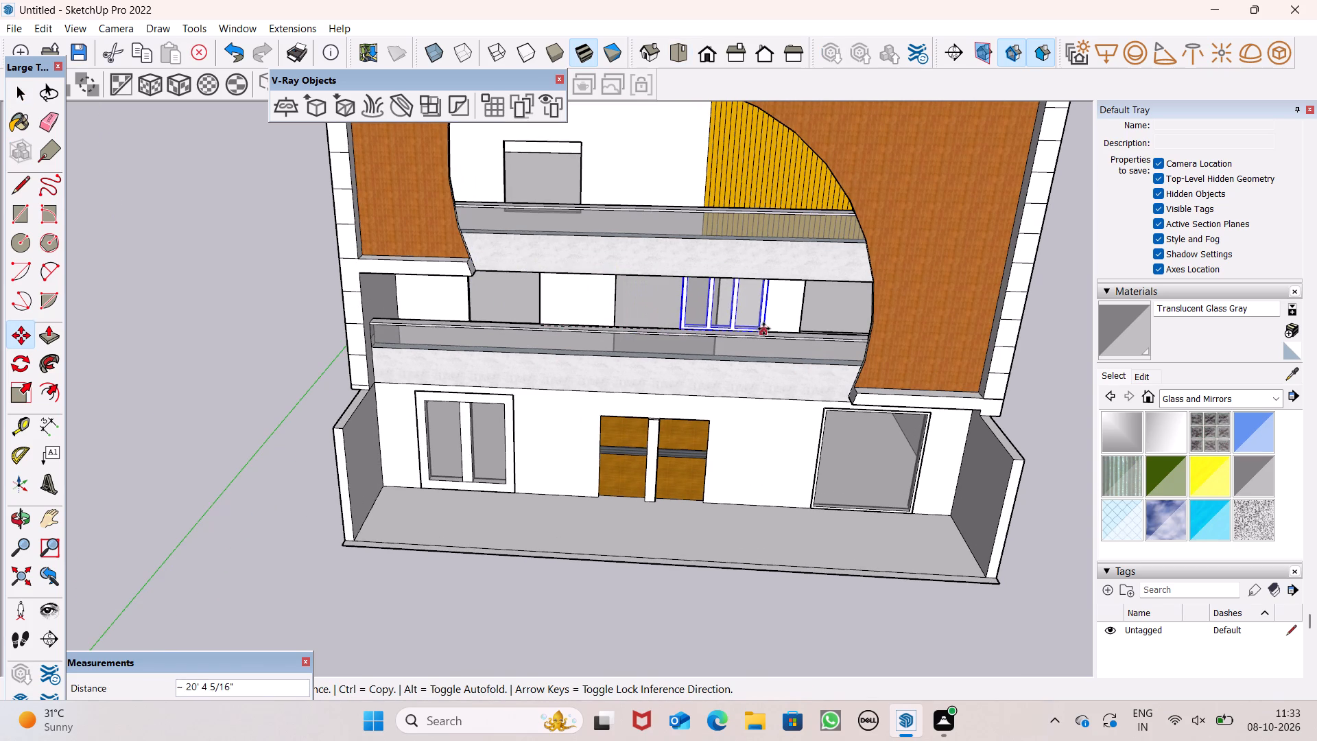
left_click_drag(763, 329, 878, 329)
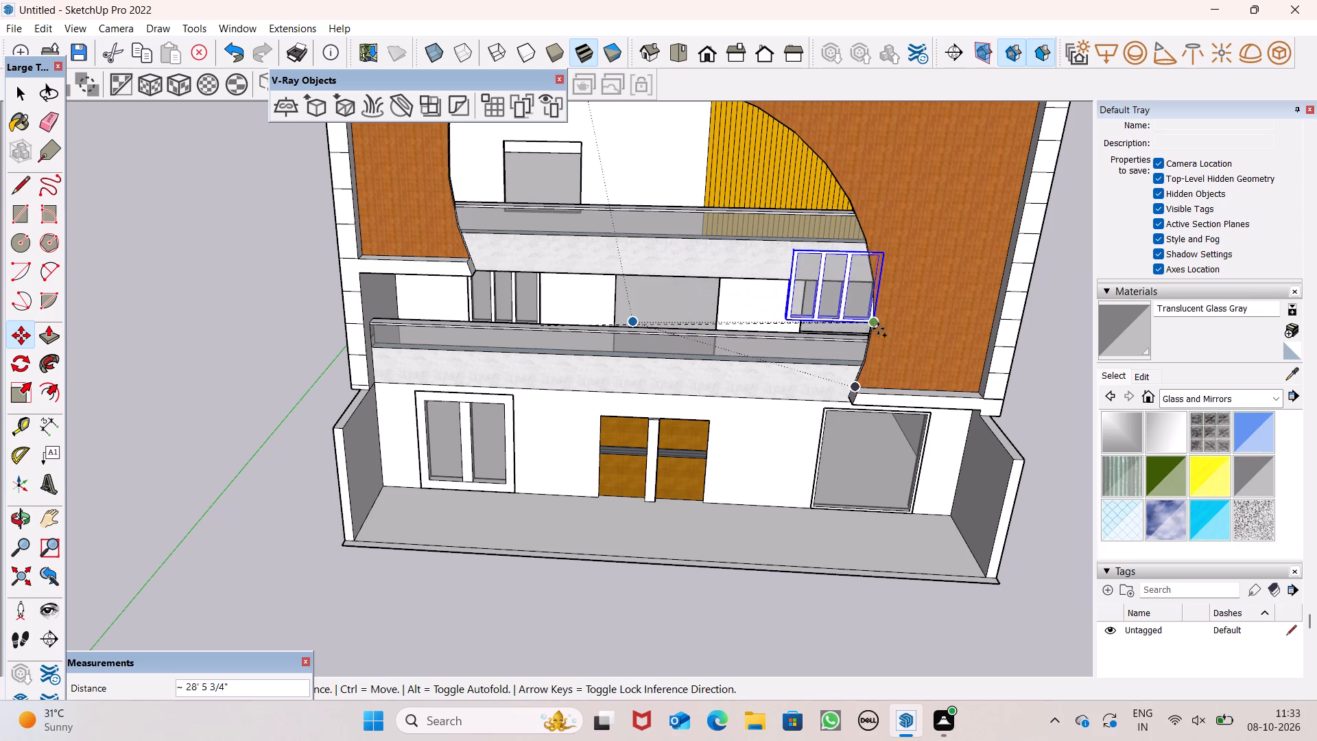
left_click_drag(878, 329, 879, 328)
Move the copied window so its lower corner sits on the lower corner of the far first-floor opening.
left_click(879, 328)
scroll(880, 324, "up", 7)
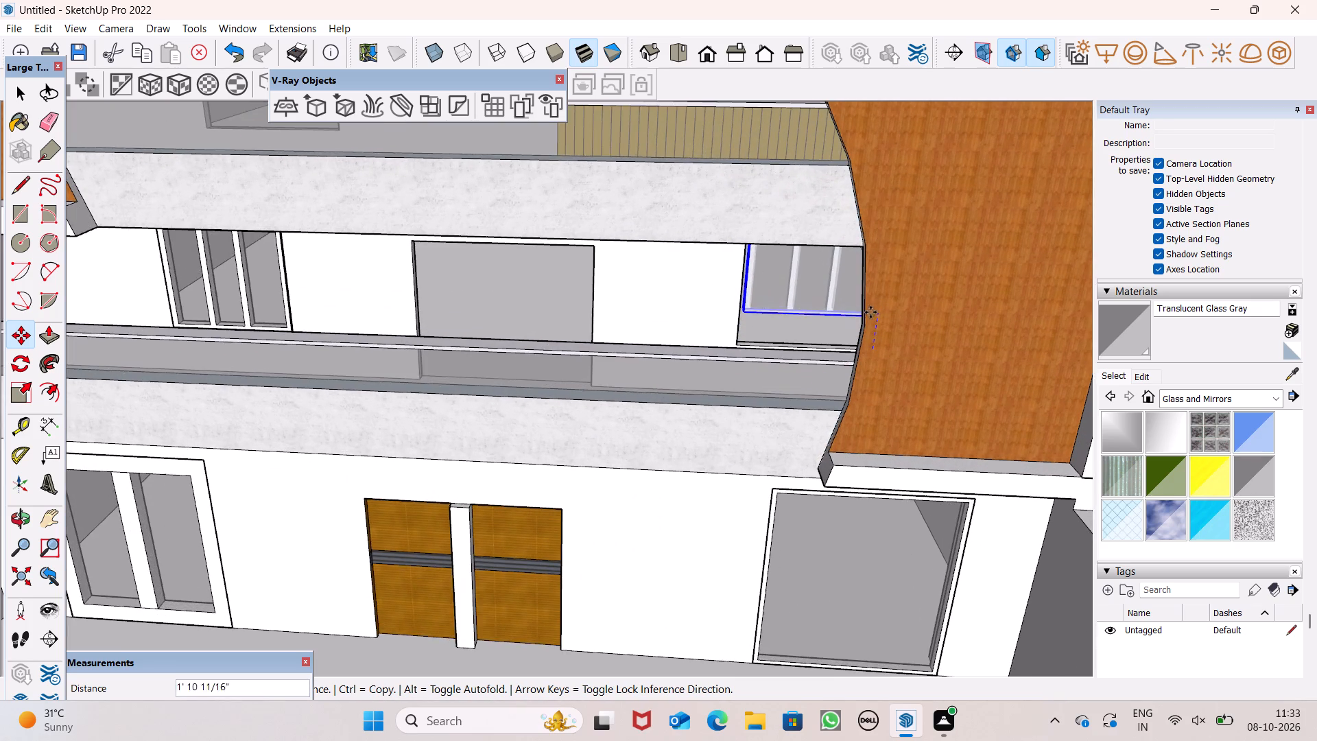
middle_click_drag(892, 335, 947, 403)
scroll(855, 368, "up", 6)
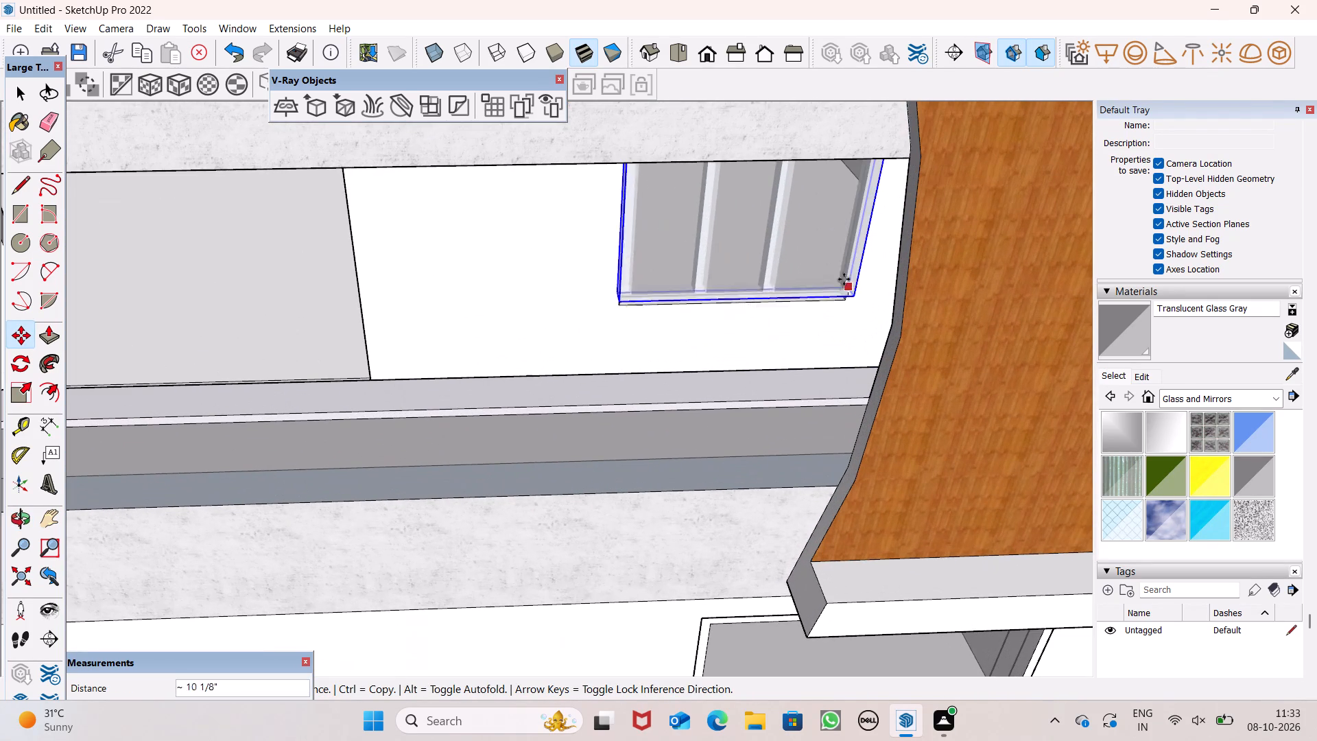
left_click(840, 290)
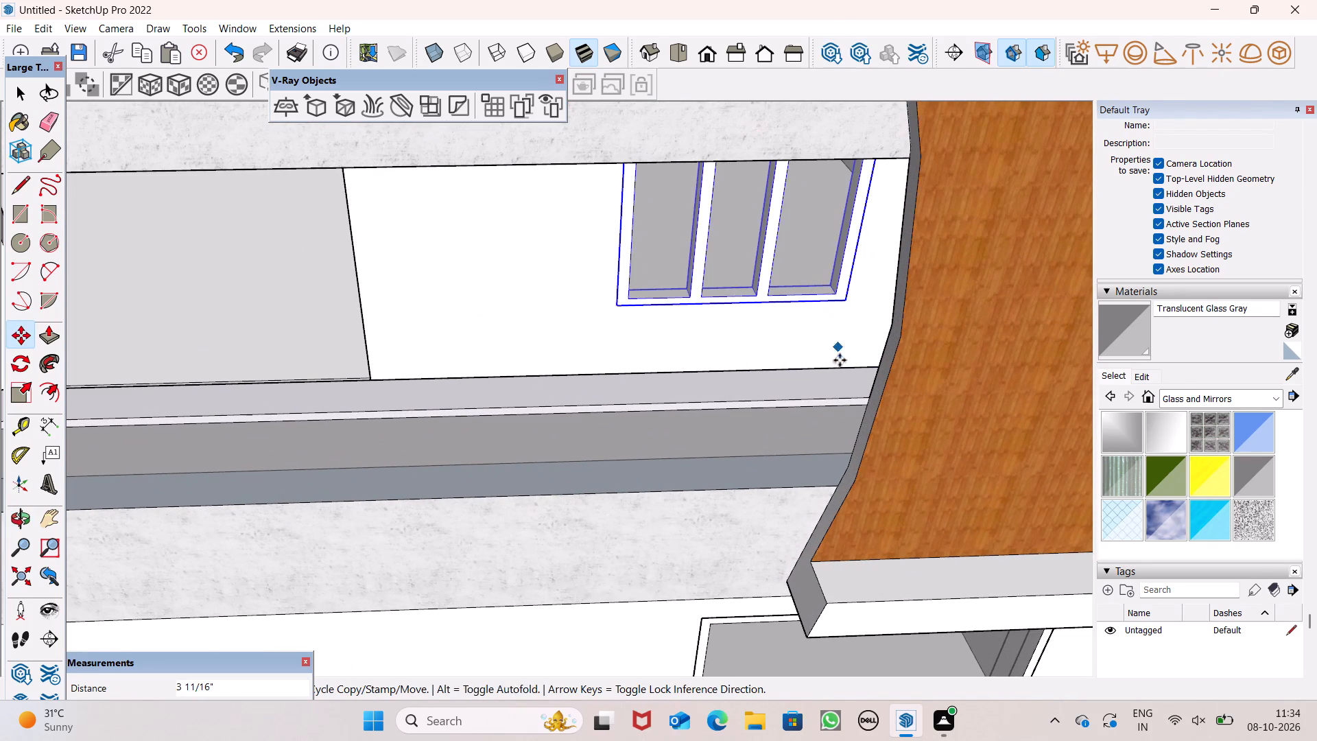
key("space")
Copy the three-pane window from the small first-floor opening up to the second-floor opening beside the slatted wall.
scroll(819, 340, "down", 1)
scroll(776, 237, "down", 4)
scroll(775, 252, "up", 1)
scroll(766, 241, "down", 6)
middle_click_drag(765, 254, 781, 157)
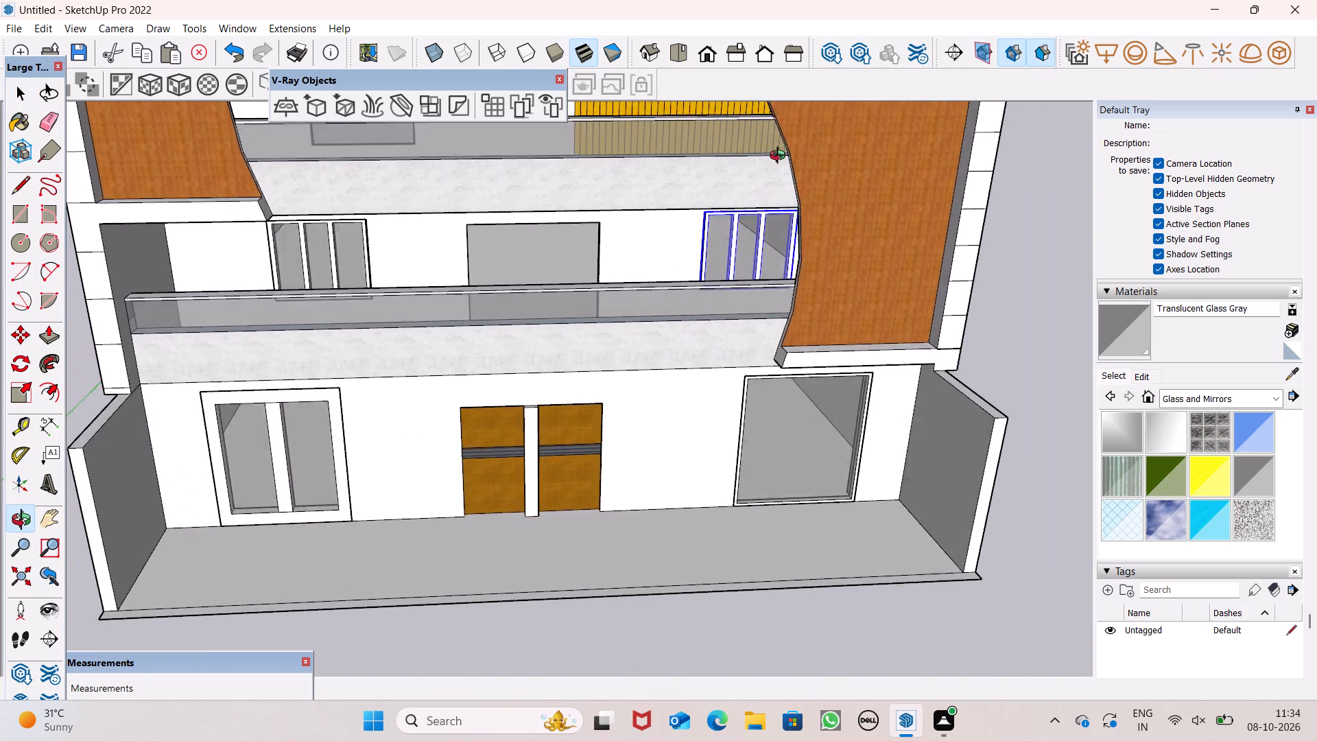
middle_click_drag(781, 157, 772, 182)
scroll(741, 363, "down", 5)
scroll(733, 397, "up", 1)
scroll(731, 399, "down", 1)
scroll(620, 317, "down", 1)
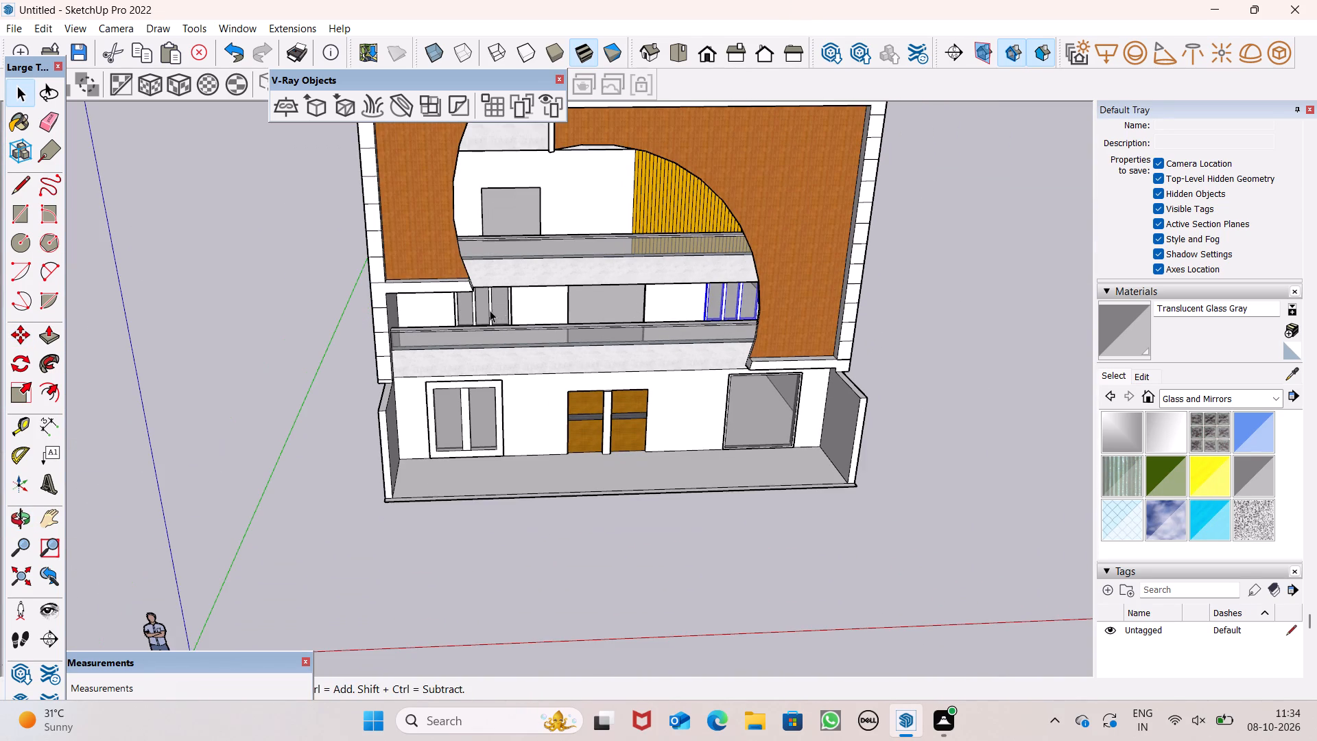
left_click(490, 310)
key("m")
key("Return")
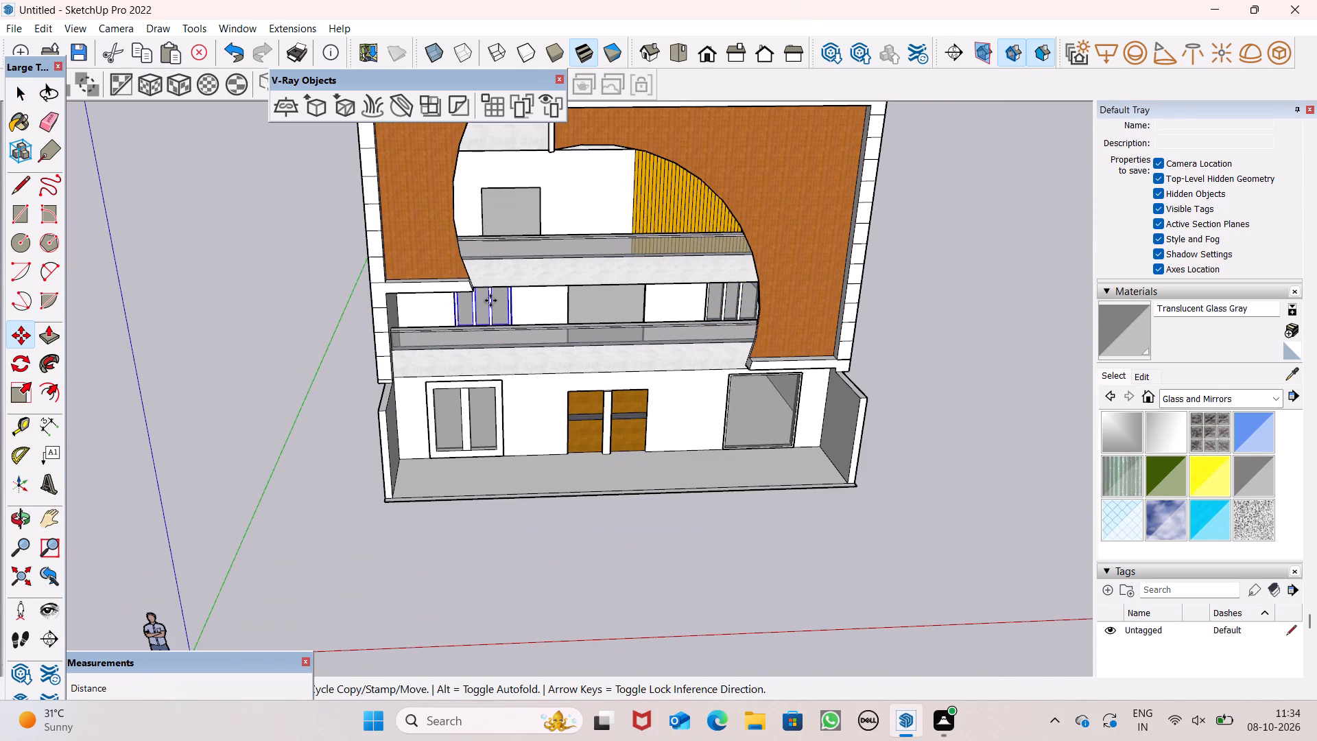
left_click_drag(493, 302, 512, 204)
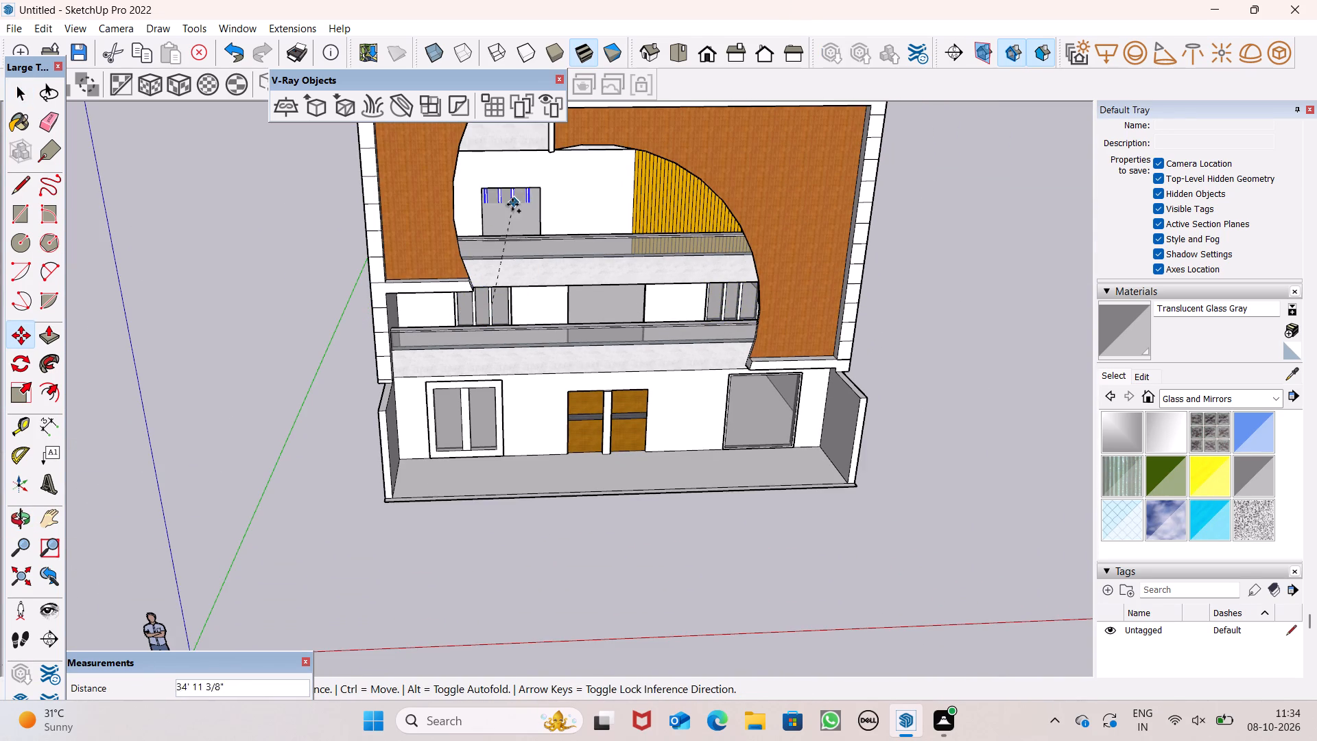
left_click_drag(512, 204, 542, 207)
Move the second-floor window copy into its opening, aligning the frame's lower corner with the opening's lower corner.
left_click_drag(541, 207, 534, 207)
scroll(559, 215, "up", 8)
middle_click_drag(570, 242, 682, 338)
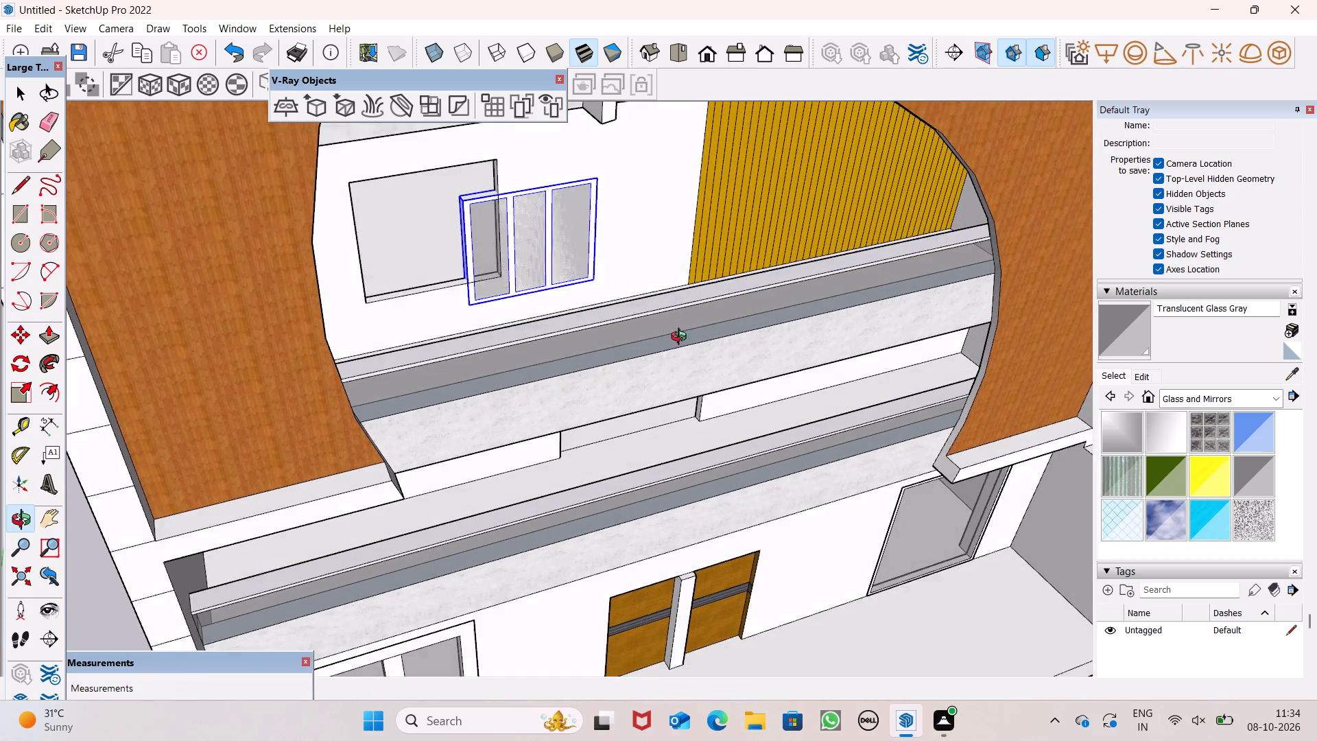
middle_click_drag(682, 338, 663, 334)
scroll(449, 261, "up", 6)
left_click(454, 230)
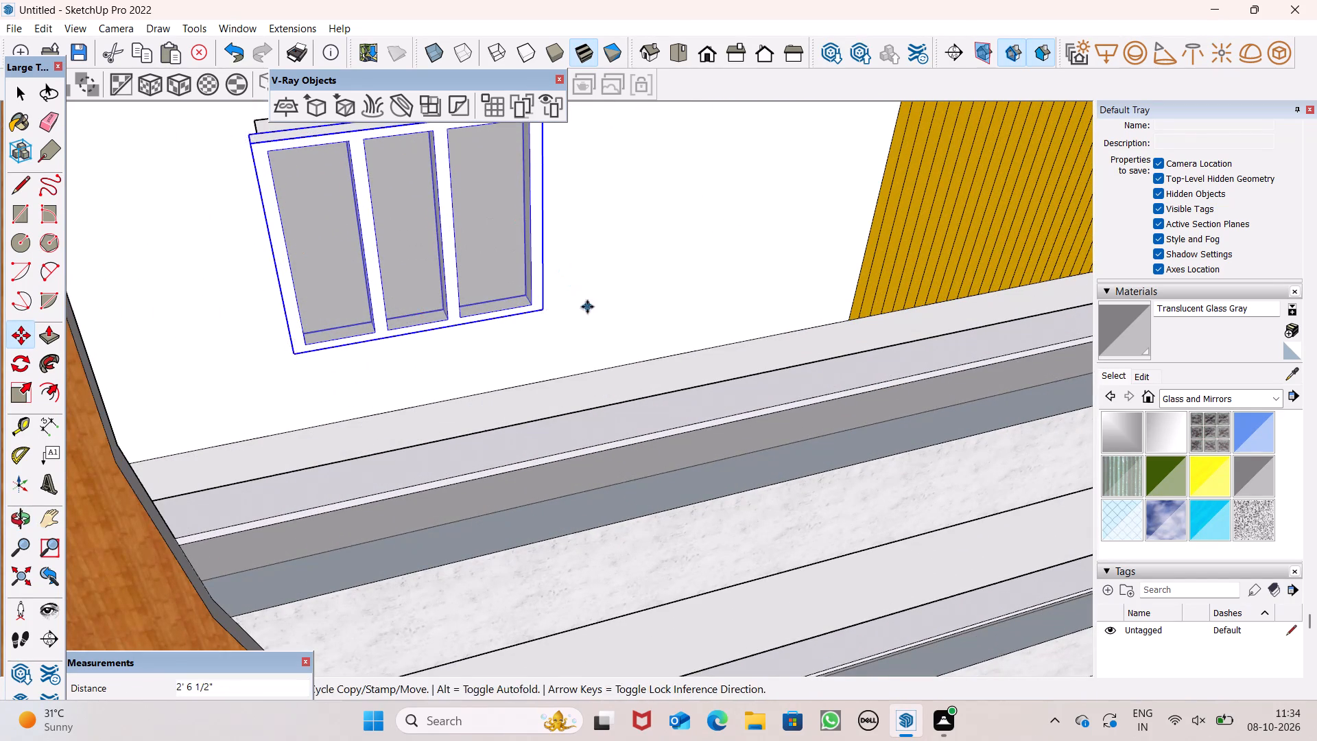
middle_click_drag(588, 308, 363, 357)
scroll(555, 310, "up", 5)
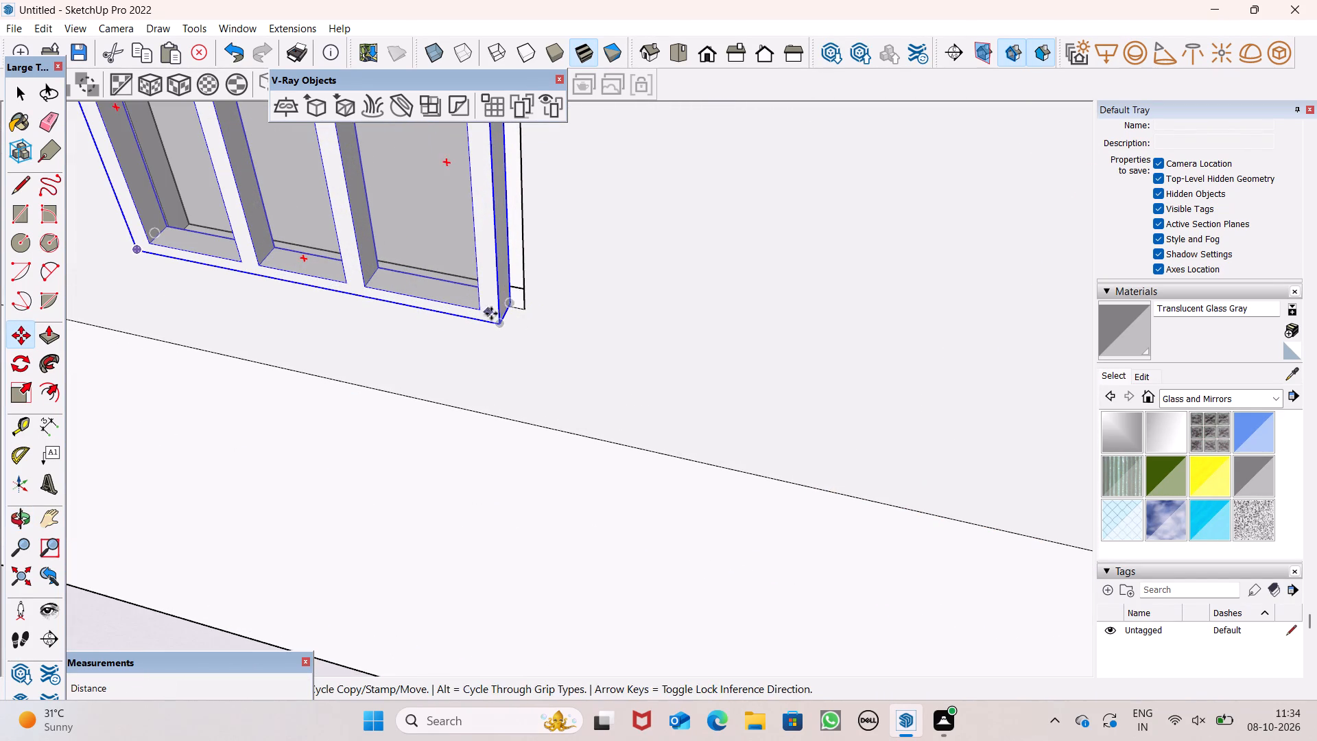
left_click_drag(499, 325, 525, 310)
Scale the second-floor window's height upwards from its top edge to the top of the opening.
scroll(669, 368, "down", 2)
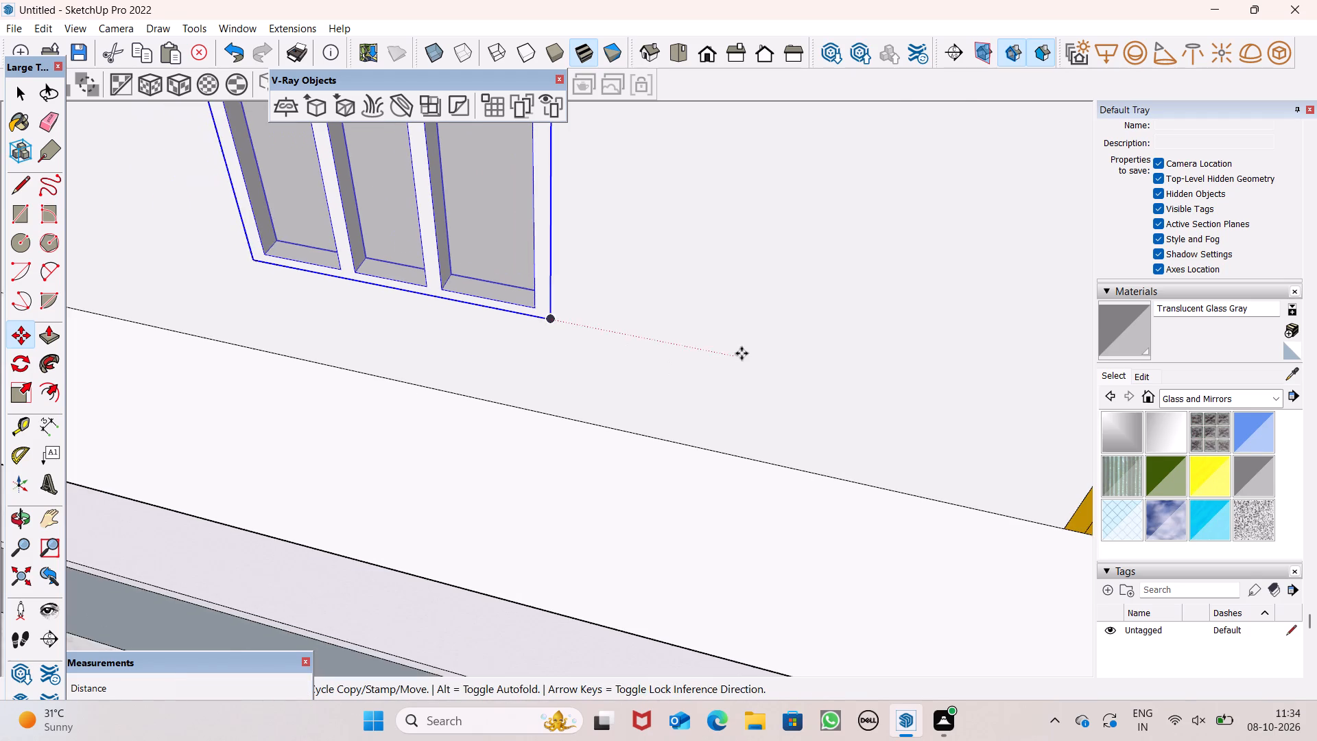
scroll(741, 353, "down", 4)
scroll(699, 309, "down", 1)
scroll(699, 309, "up", 1)
scroll(699, 309, "down", 3)
middle_click_drag(700, 305, 753, 200)
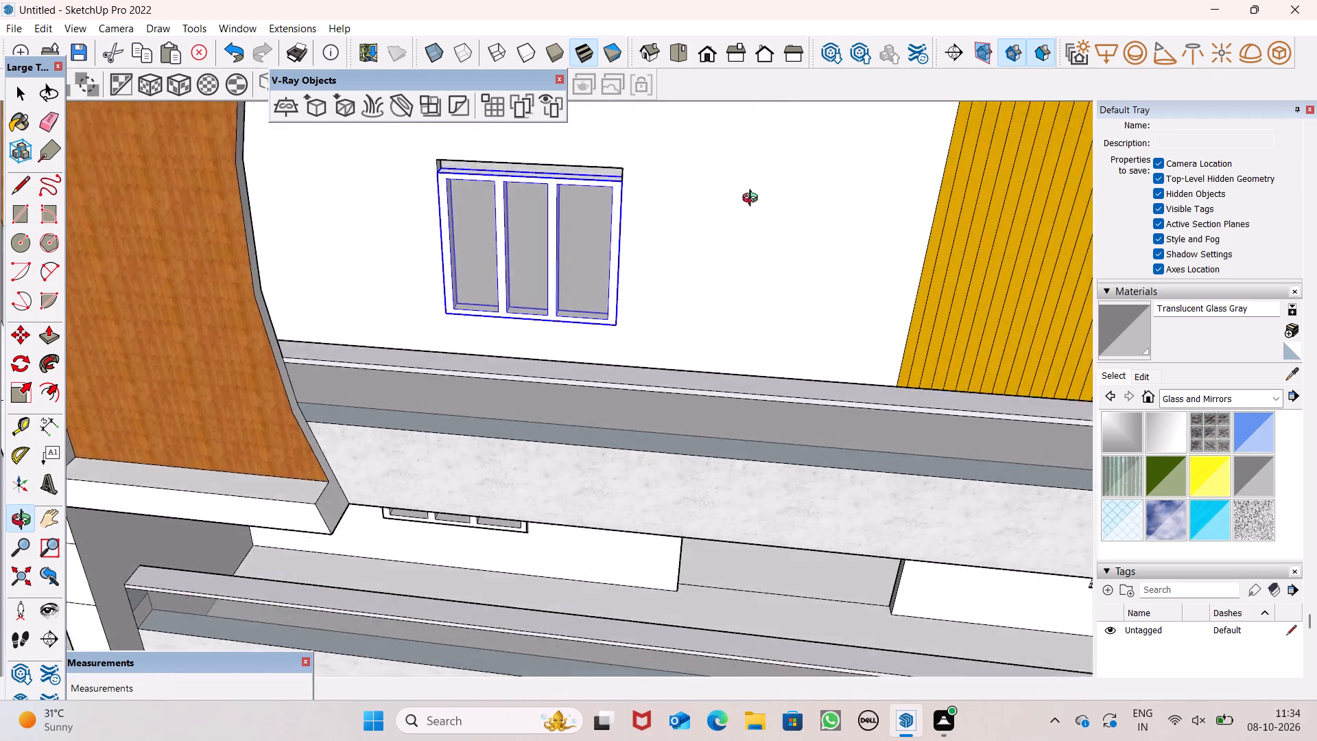
middle_click_drag(753, 200, 771, 106)
scroll(513, 123, "up", 6)
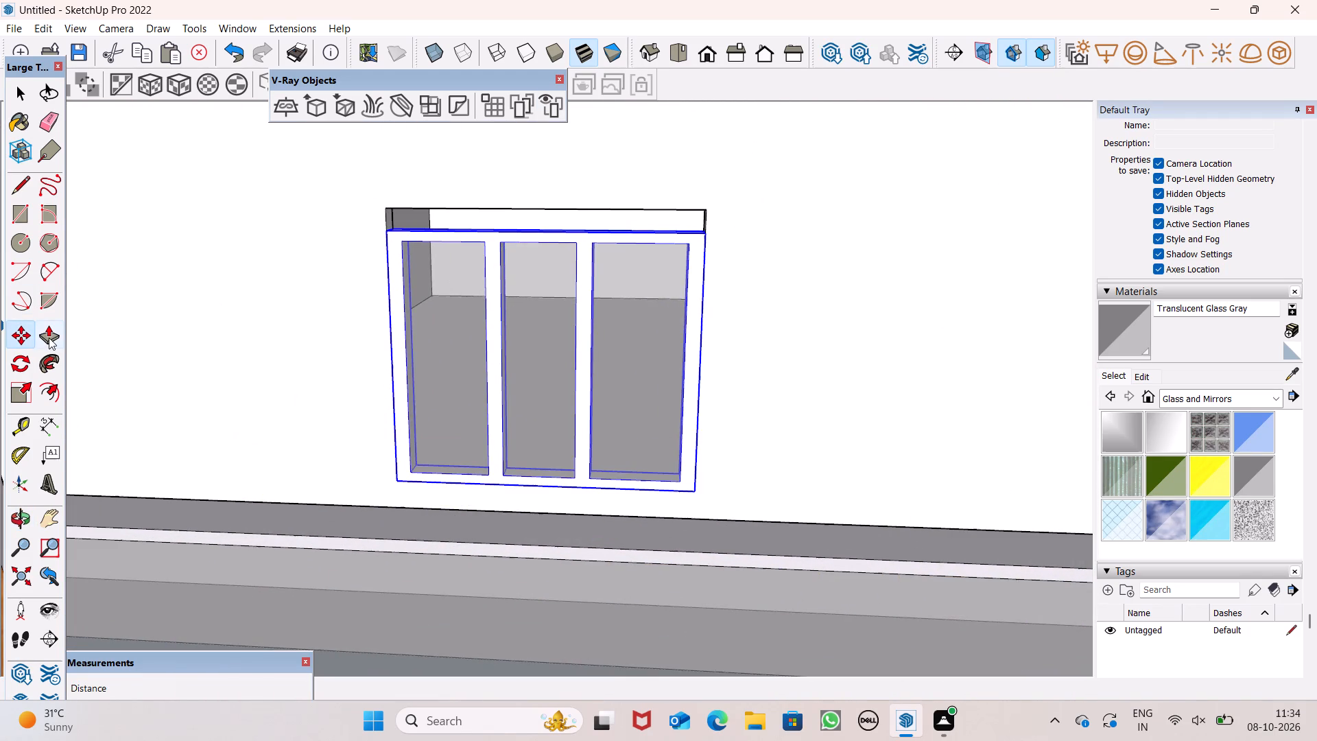
left_click(49, 338)
scroll(473, 222, "down", 1)
scroll(475, 222, "up", 3)
middle_click_drag(568, 271, 595, 363)
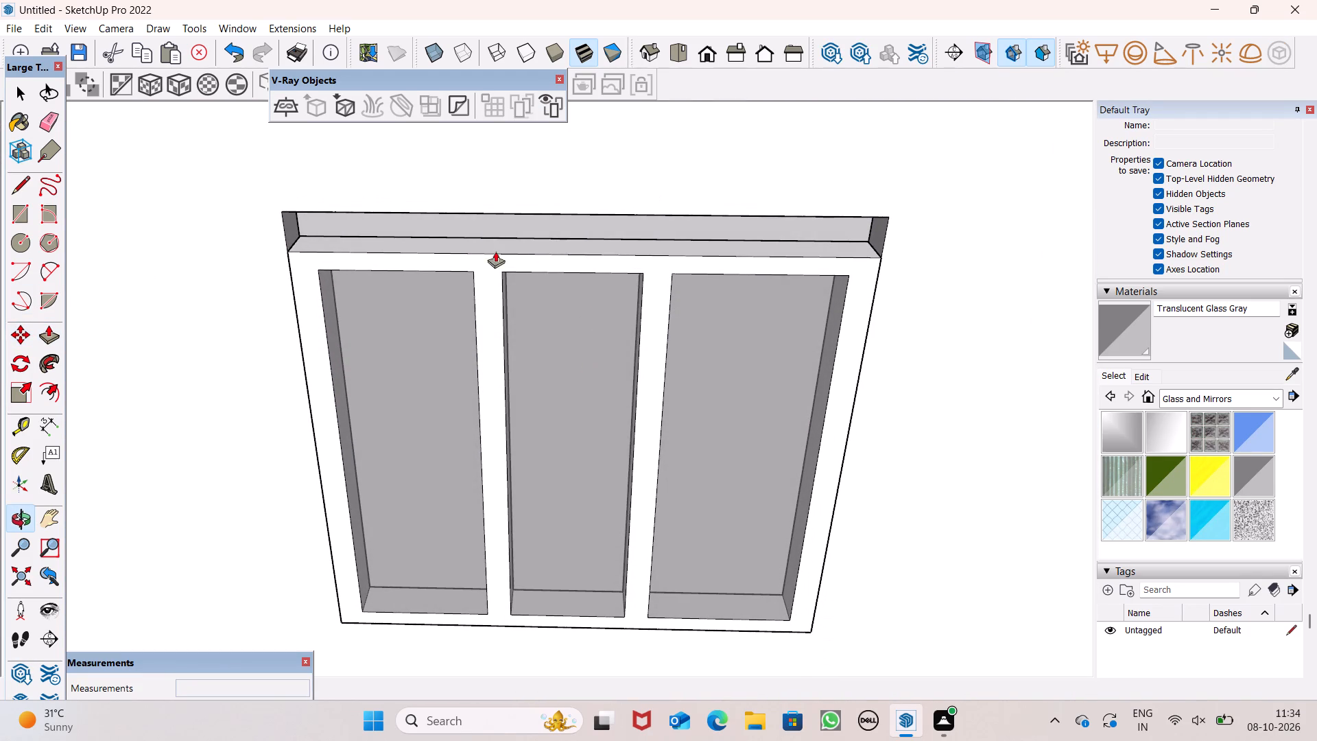
left_click(29, 388)
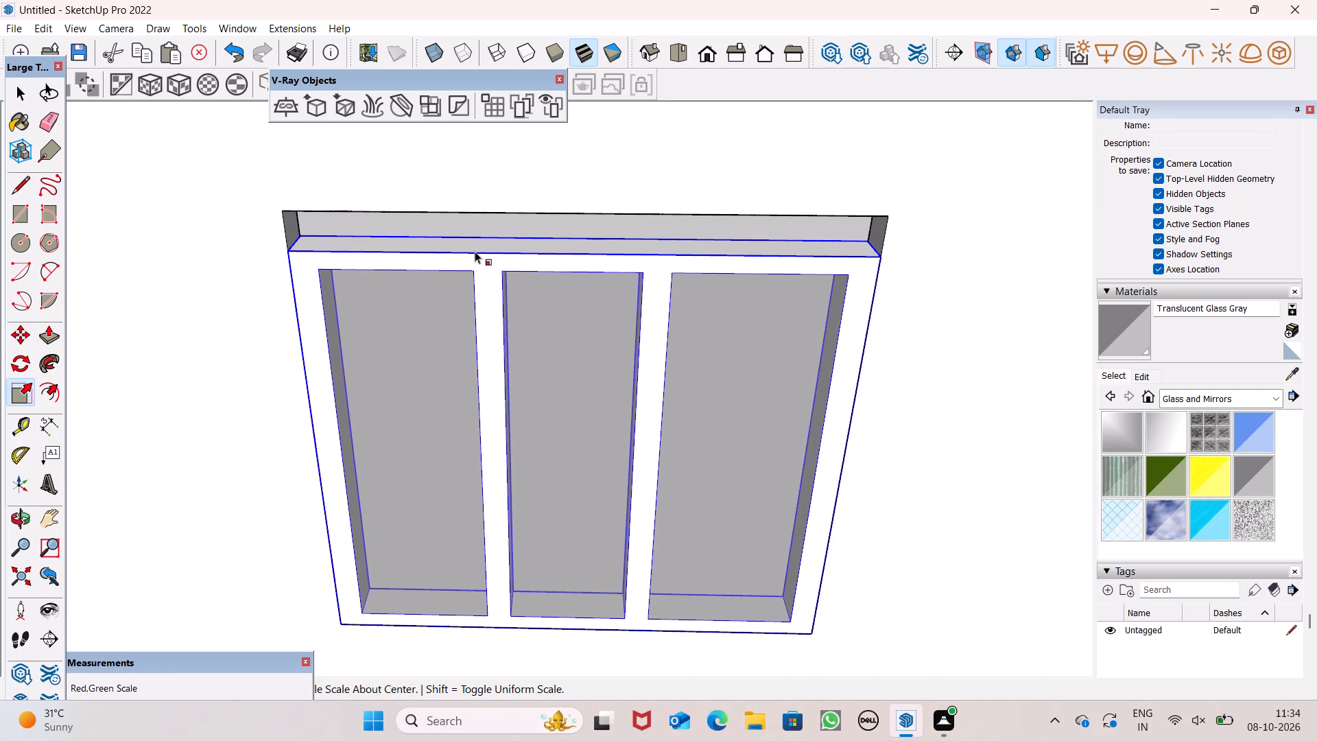
left_click(425, 272)
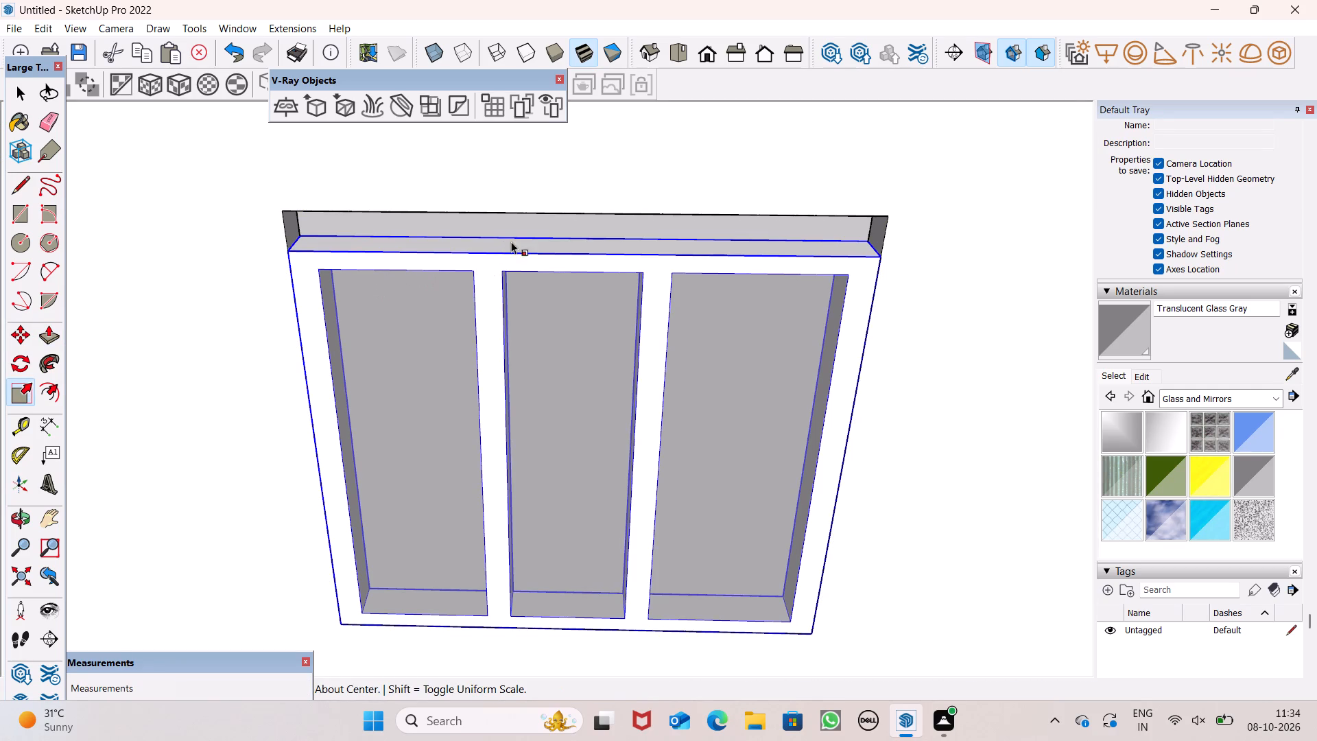
left_click_drag(576, 241, 580, 205)
key("space")
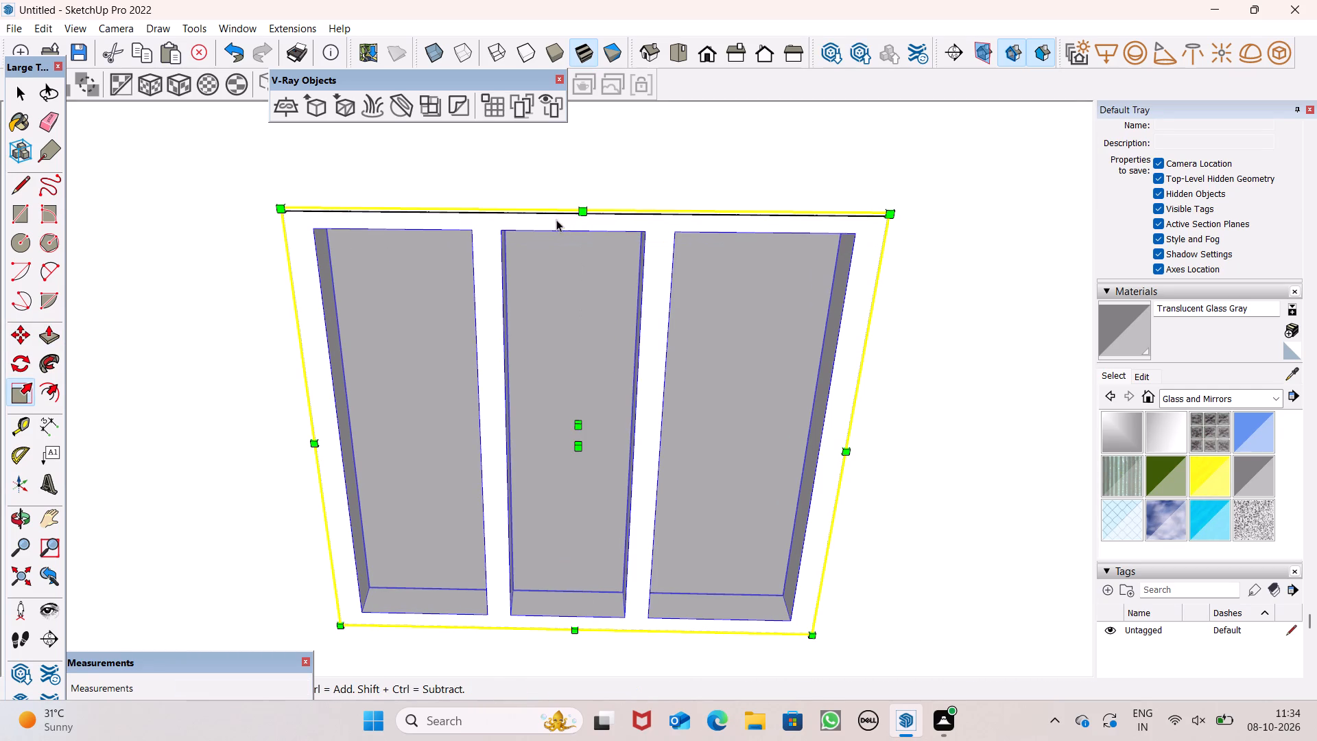
Deselect the window and examine the copied windows across the whole front elevation, from the front and from above.
scroll(549, 234, "down", 1)
key("space")
scroll(549, 248, "down", 14)
scroll(577, 231, "down", 7)
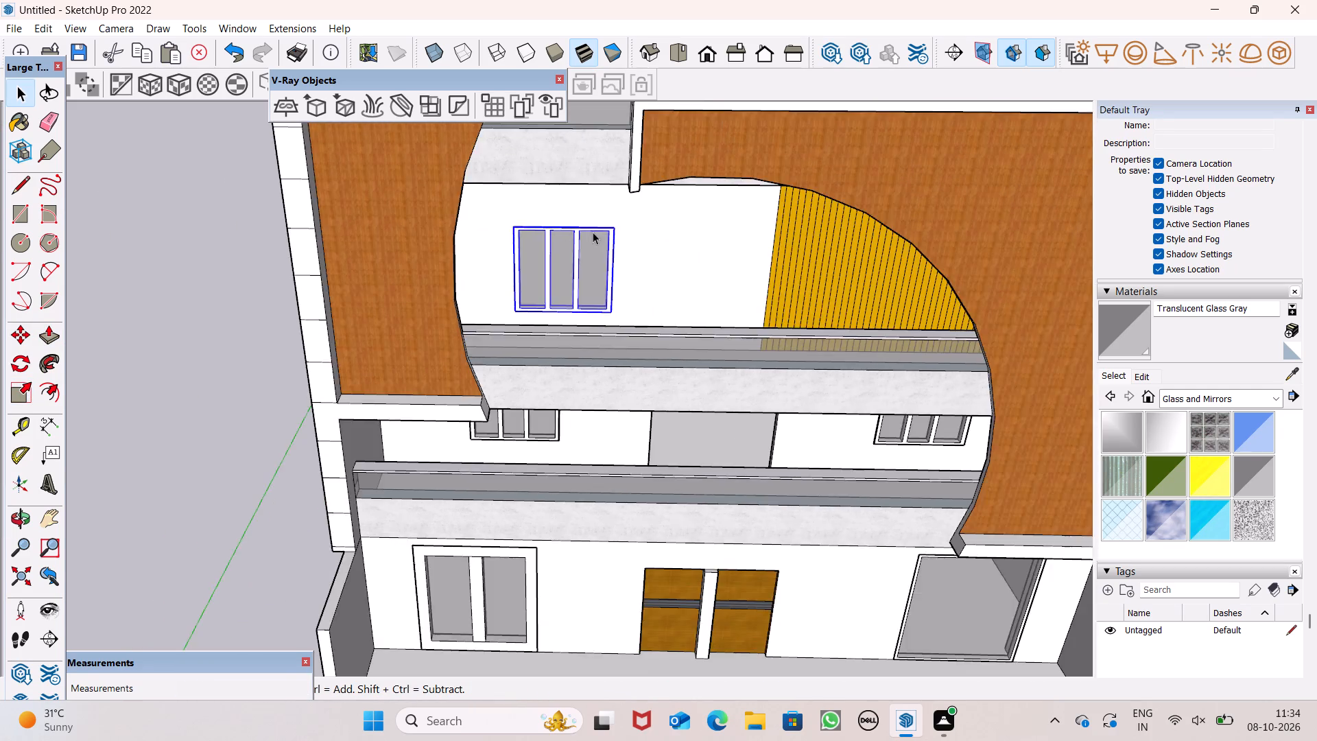
scroll(593, 232, "down", 15)
left_click(803, 351)
middle_click_drag(803, 353, 814, 222)
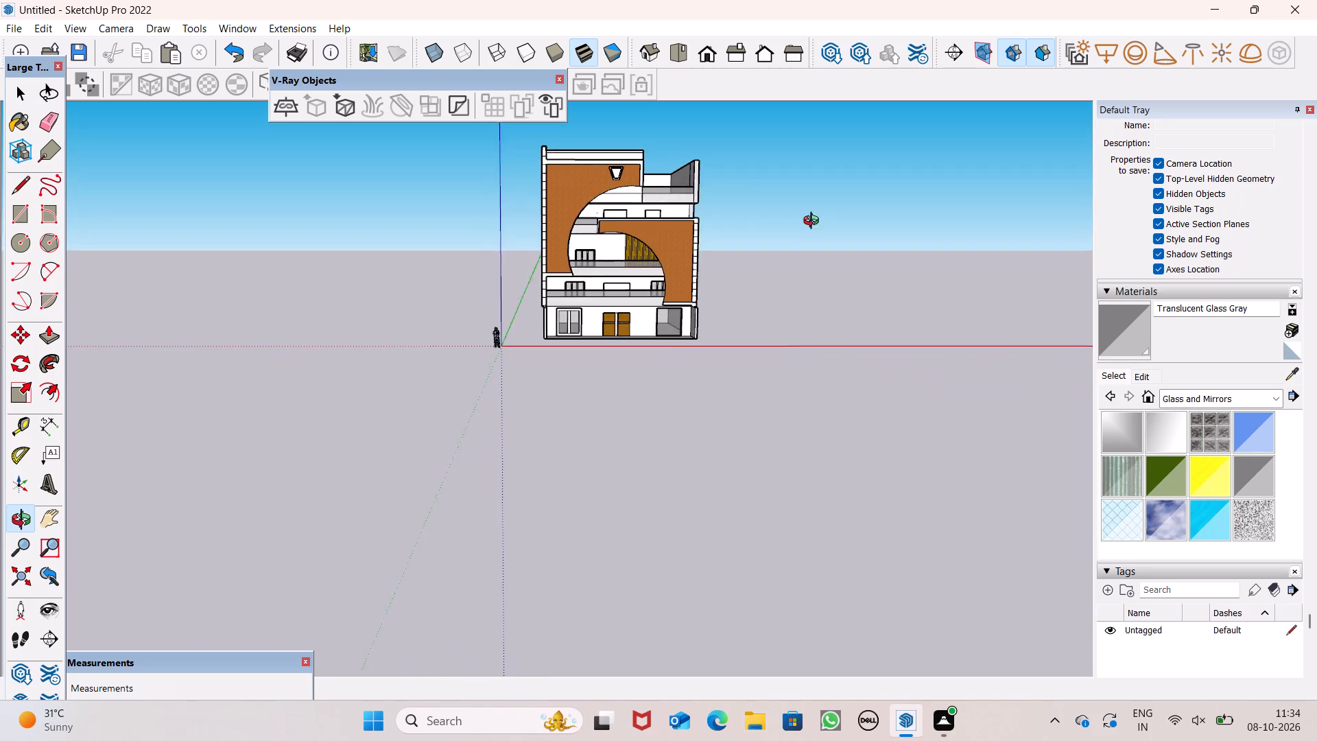
middle_click_drag(814, 222, 814, 222)
scroll(813, 221, "up", 5)
scroll(707, 333, "up", 3)
middle_click_drag(646, 323, 539, 280)
scroll(646, 324, "up", 7)
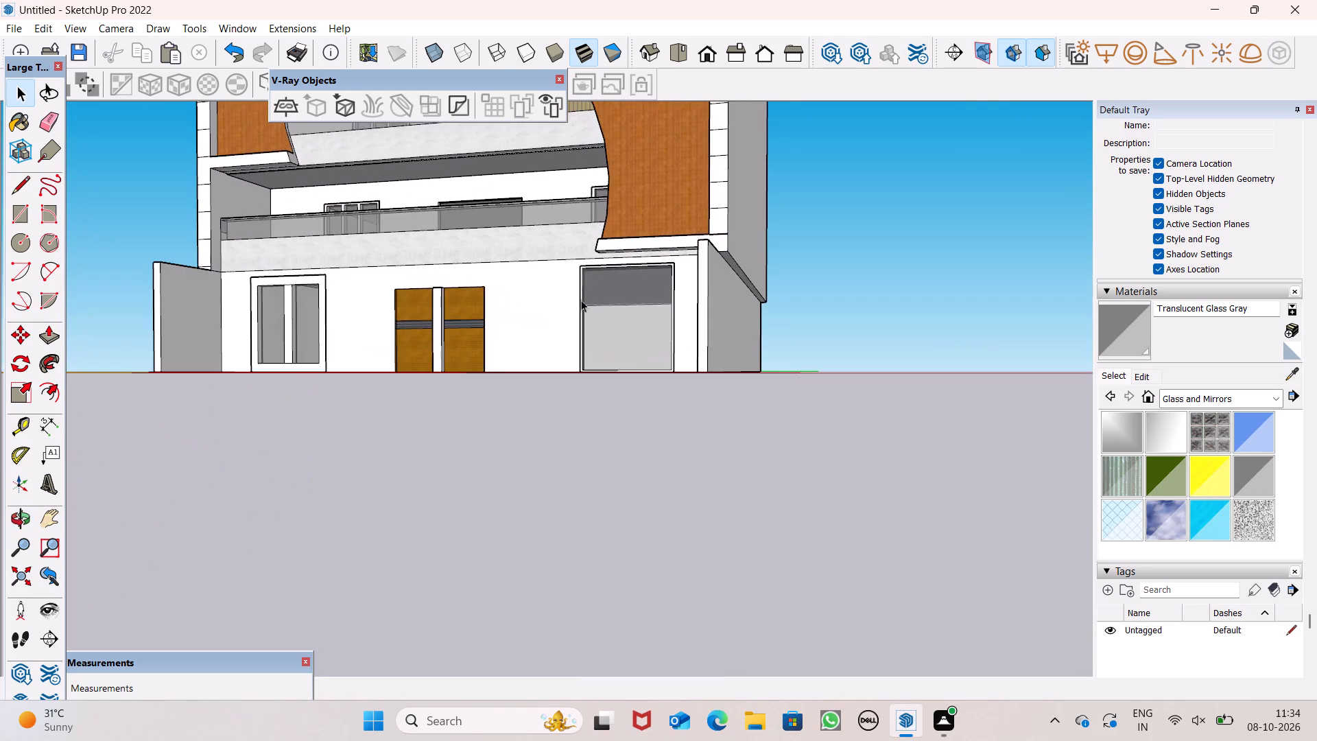
middle_click_drag(620, 333, 666, 430)
scroll(661, 443, "up", 1)
scroll(722, 375, "down", 5)
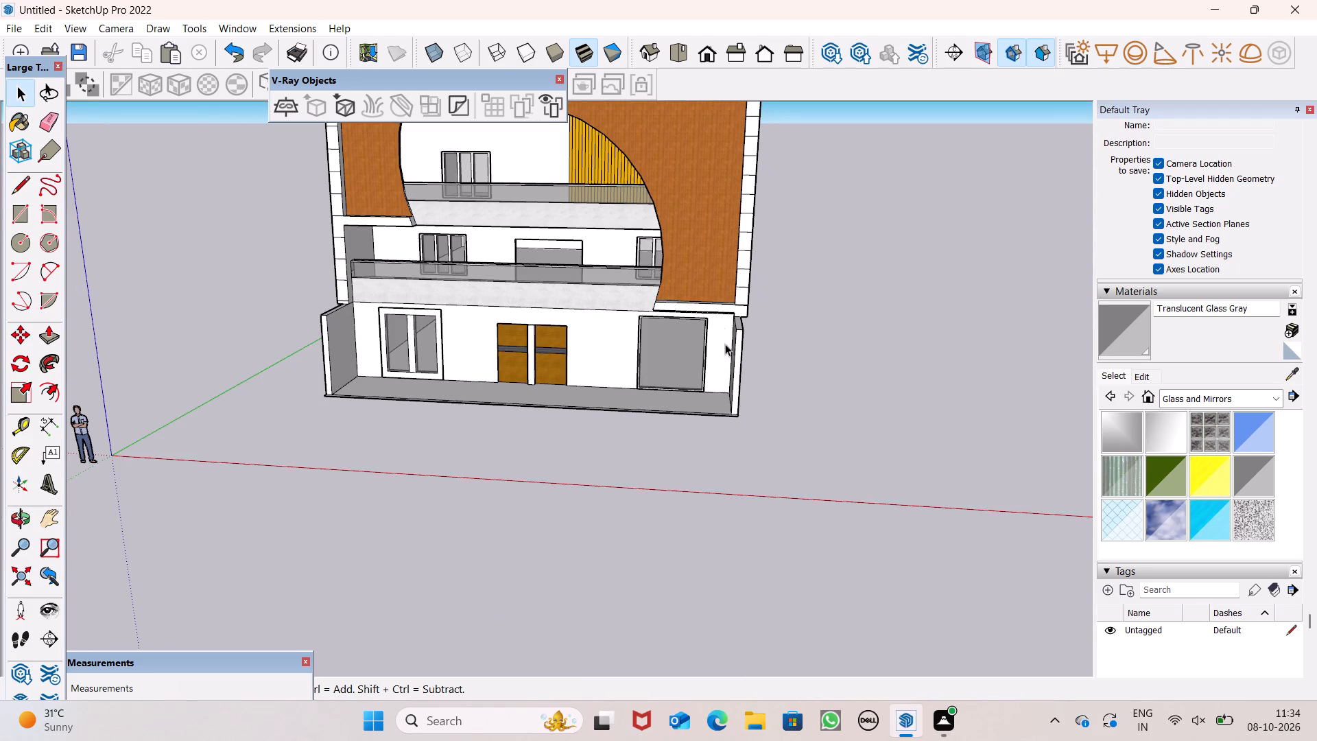
scroll(717, 311, "down", 4)
middle_click_drag(674, 358, 748, 550)
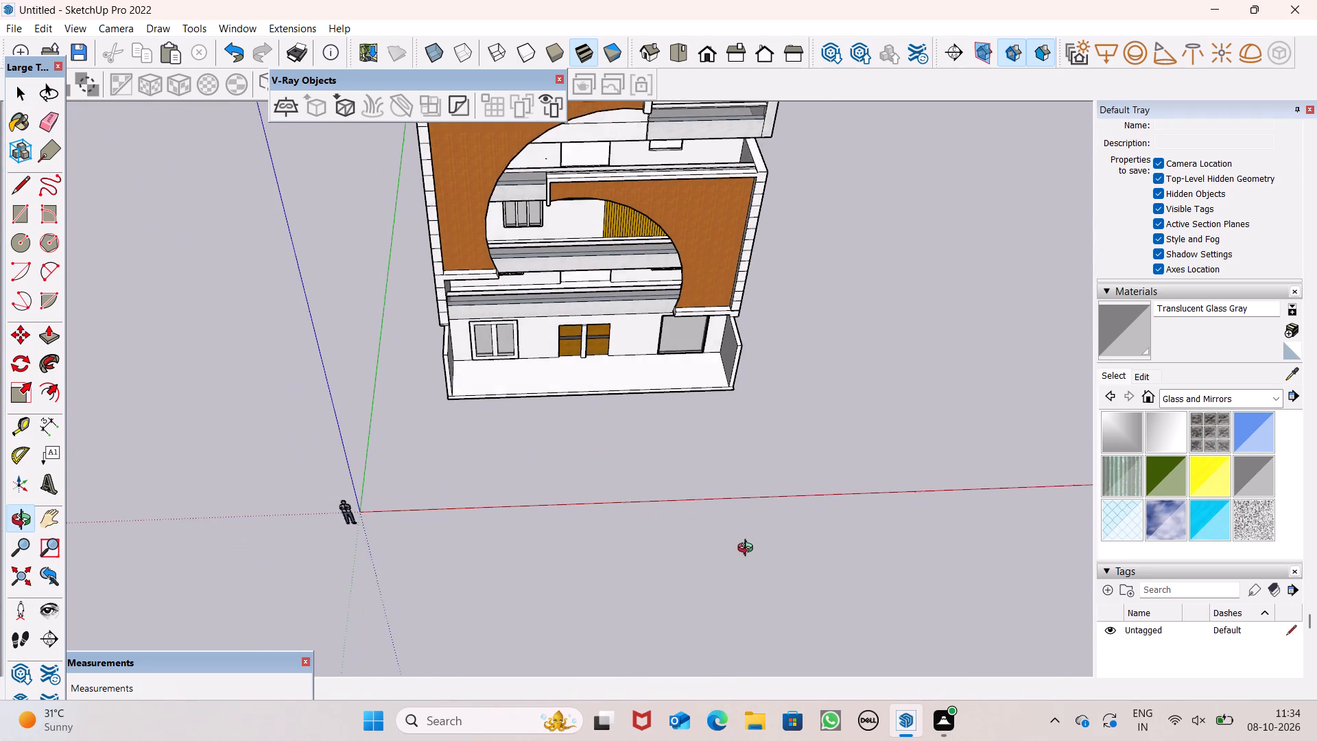
middle_click_drag(748, 550, 748, 543)
scroll(624, 462, "up", 4)
scroll(572, 415, "up", 1)
middle_click_drag(573, 415, 557, 565)
scroll(548, 508, "up", 1)
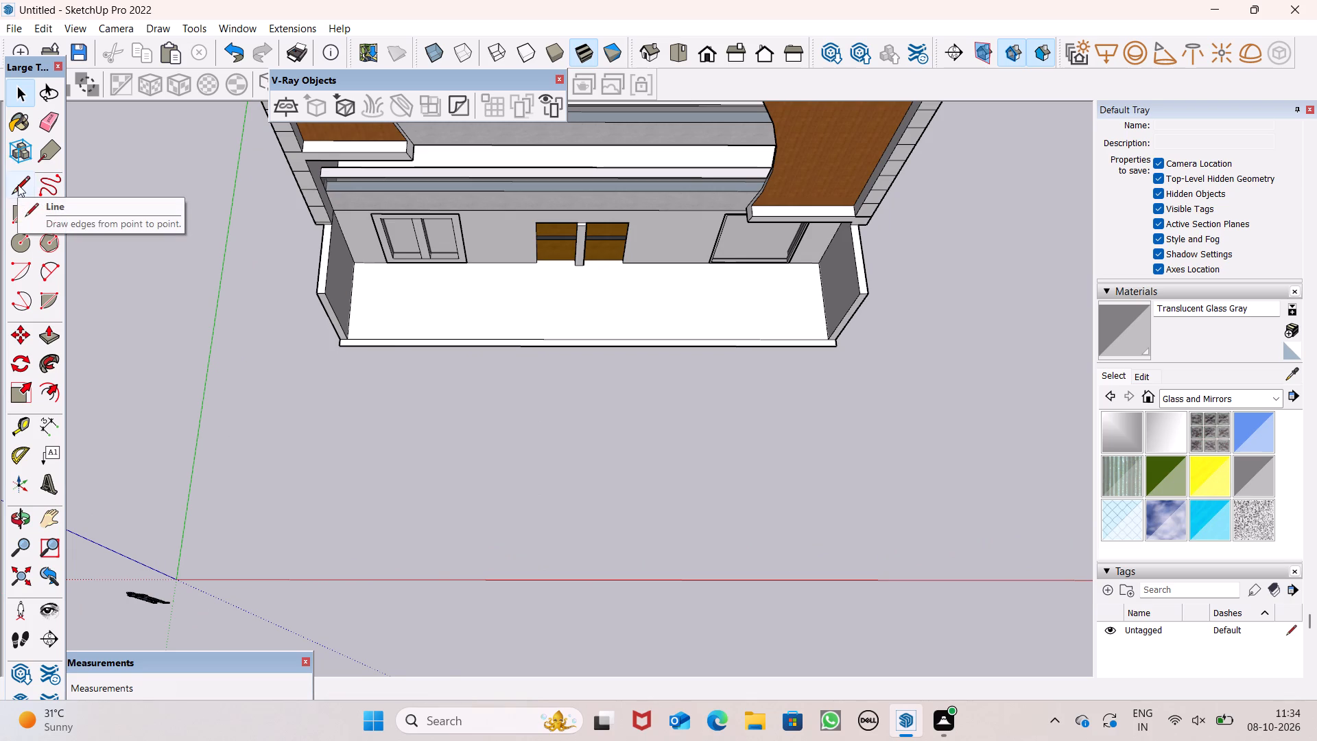
Erase the thin line along the front edge of the ground-floor forecourt slab.
left_click(42, 121)
scroll(416, 316, "up", 4)
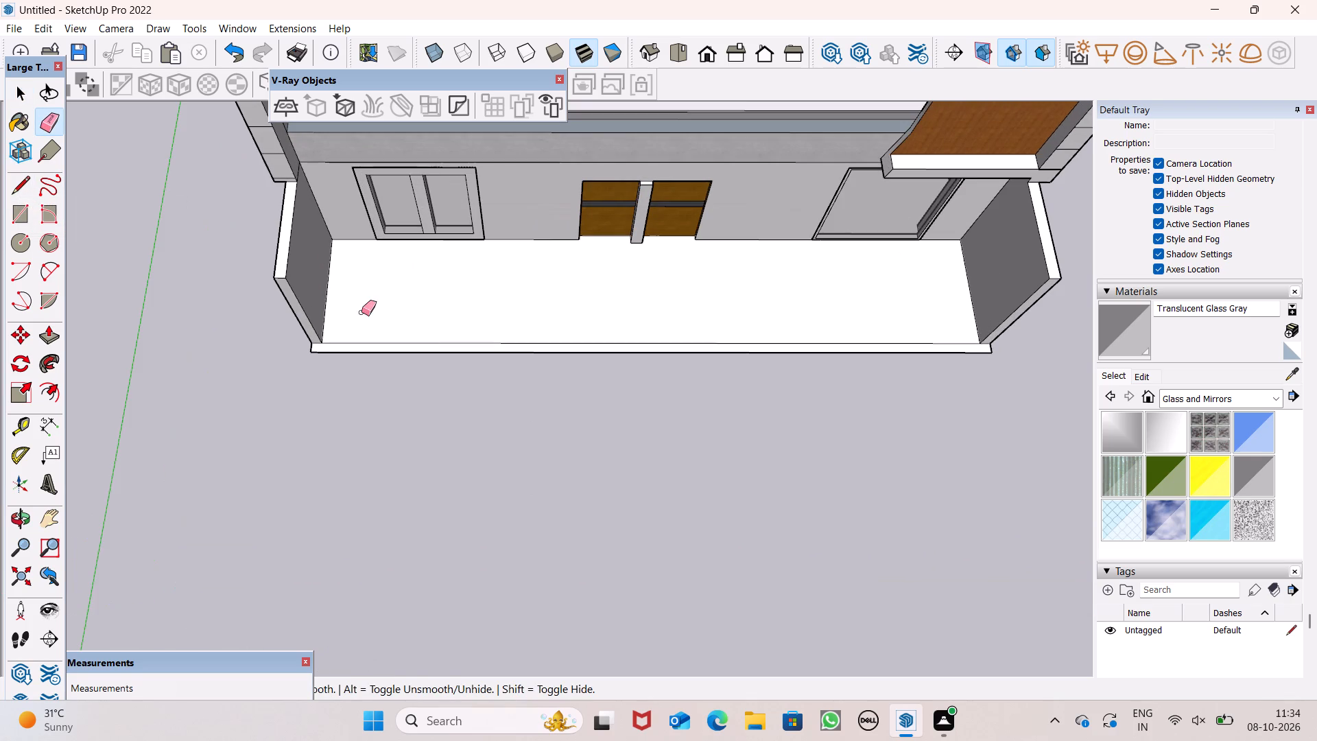
left_click_drag(362, 337, 365, 344)
scroll(510, 326, "down", 4)
scroll(636, 373, "down", 2)
scroll(636, 373, "up", 1)
scroll(636, 373, "down", 2)
middle_click_drag(702, 390, 702, 294)
key("space")
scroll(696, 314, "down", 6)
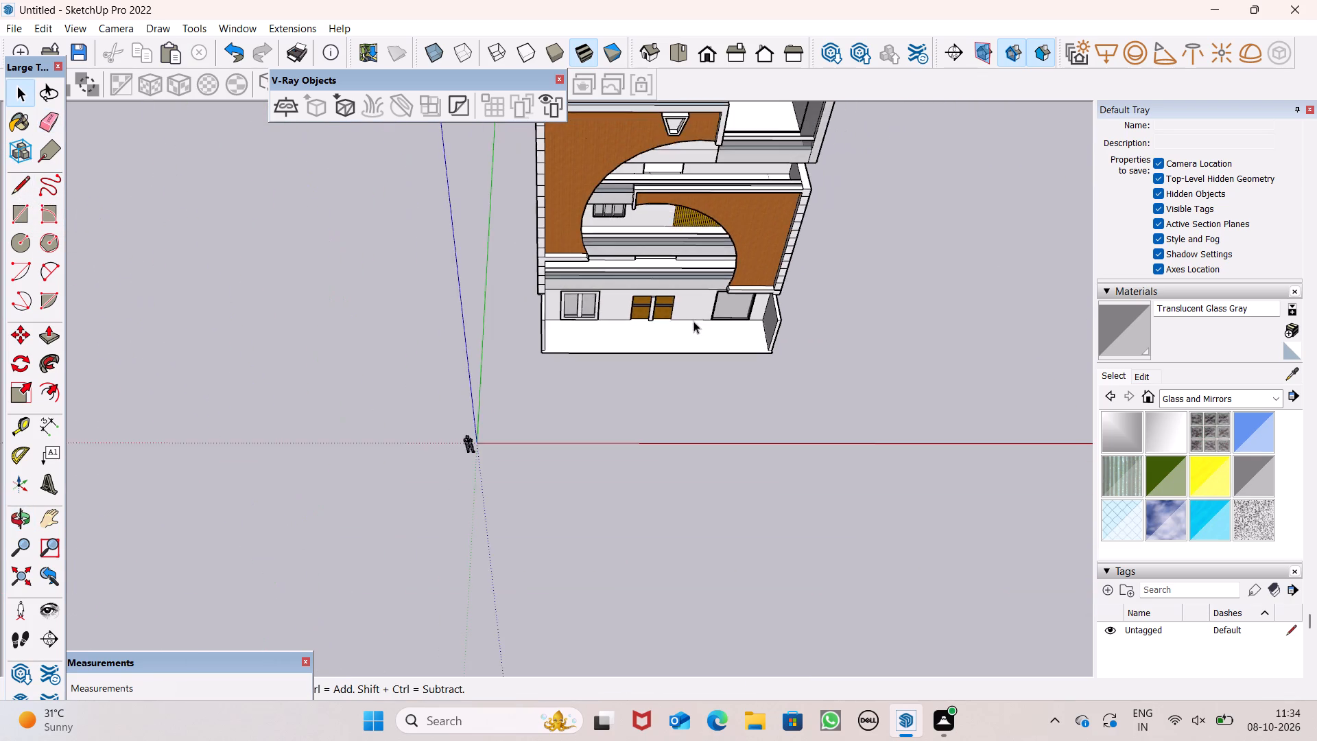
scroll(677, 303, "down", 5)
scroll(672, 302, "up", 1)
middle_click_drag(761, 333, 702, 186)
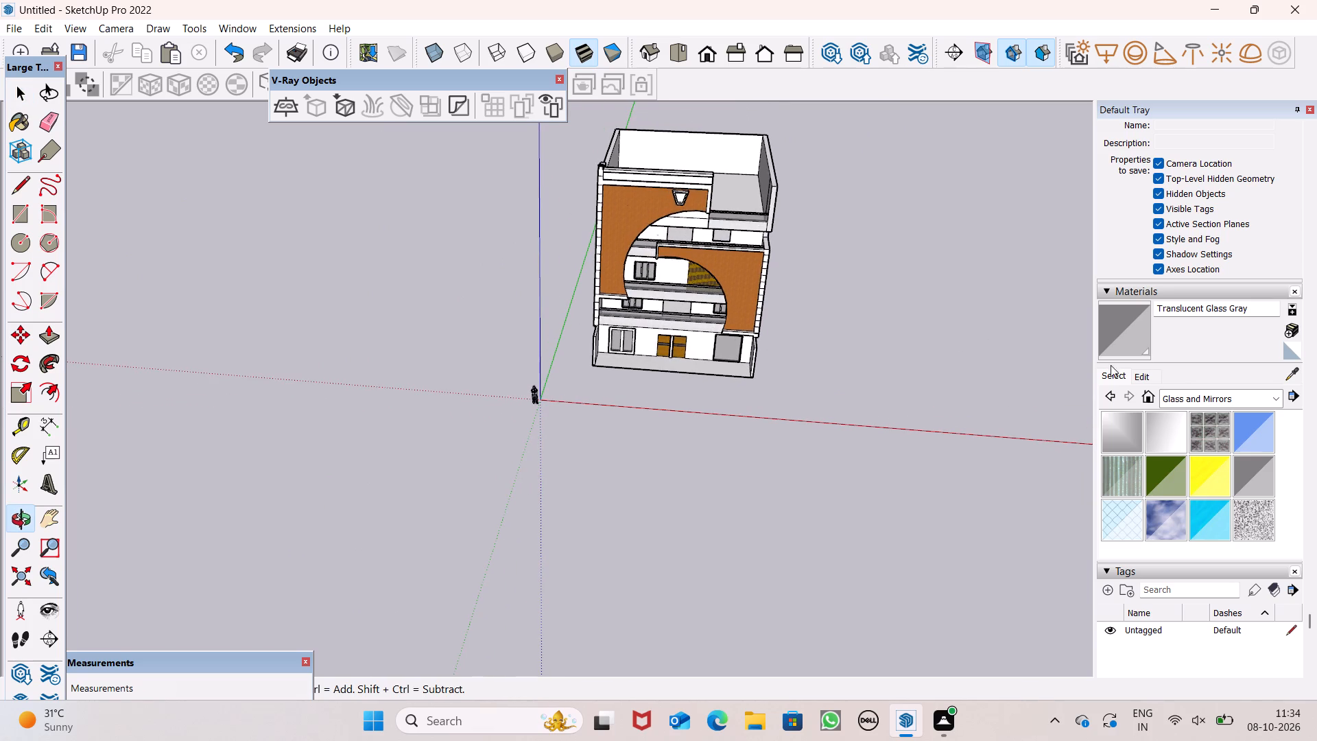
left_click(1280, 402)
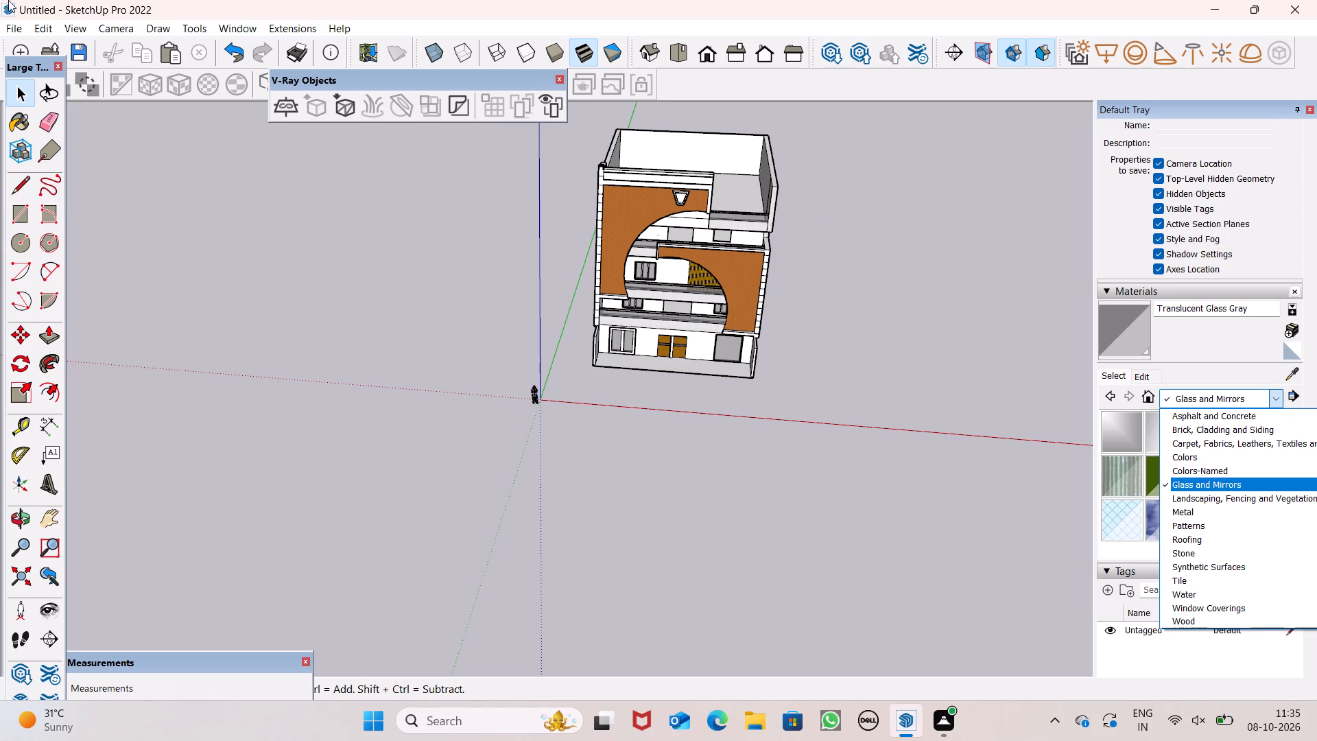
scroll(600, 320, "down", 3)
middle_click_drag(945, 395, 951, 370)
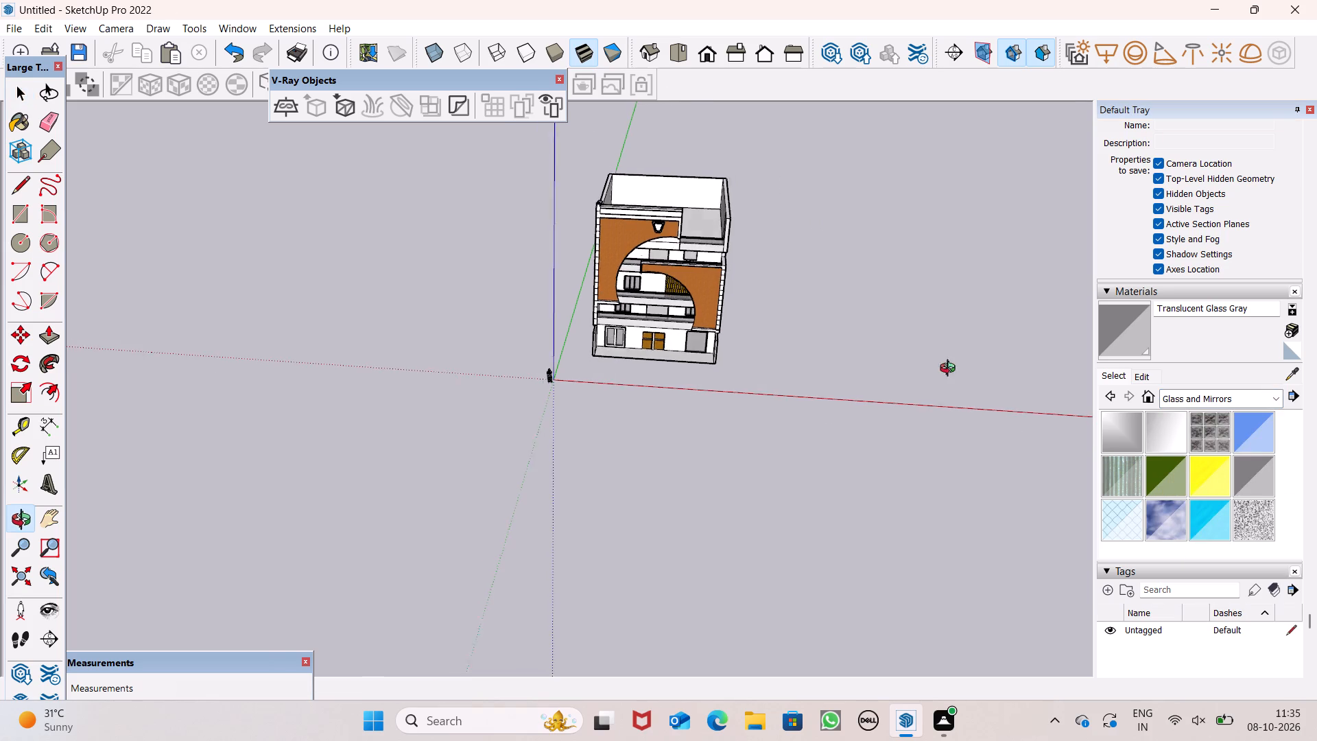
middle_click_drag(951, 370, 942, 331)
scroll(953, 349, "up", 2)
Draw an upright rectangle about 10' 6" by 14' 4" in the open space beside the building.
left_click(16, 223)
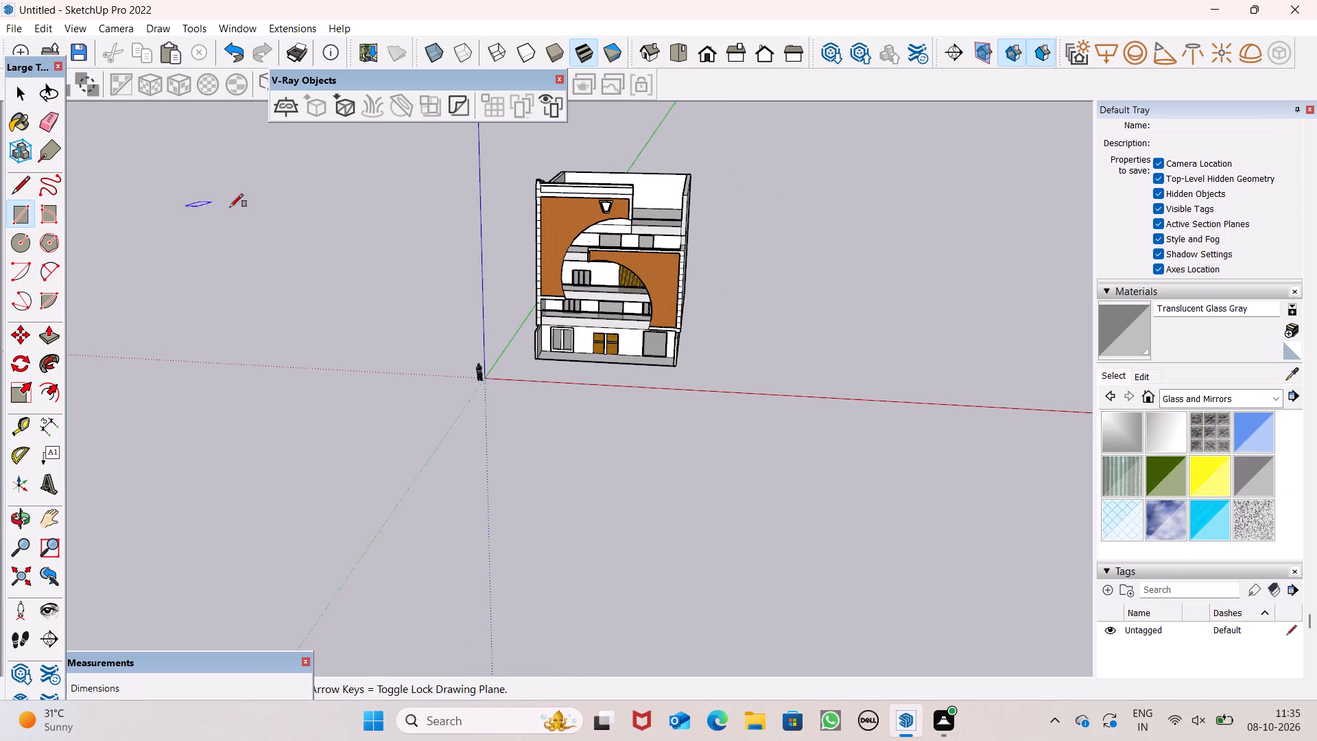
middle_click_drag(991, 434, 969, 338)
scroll(818, 329, "up", 4)
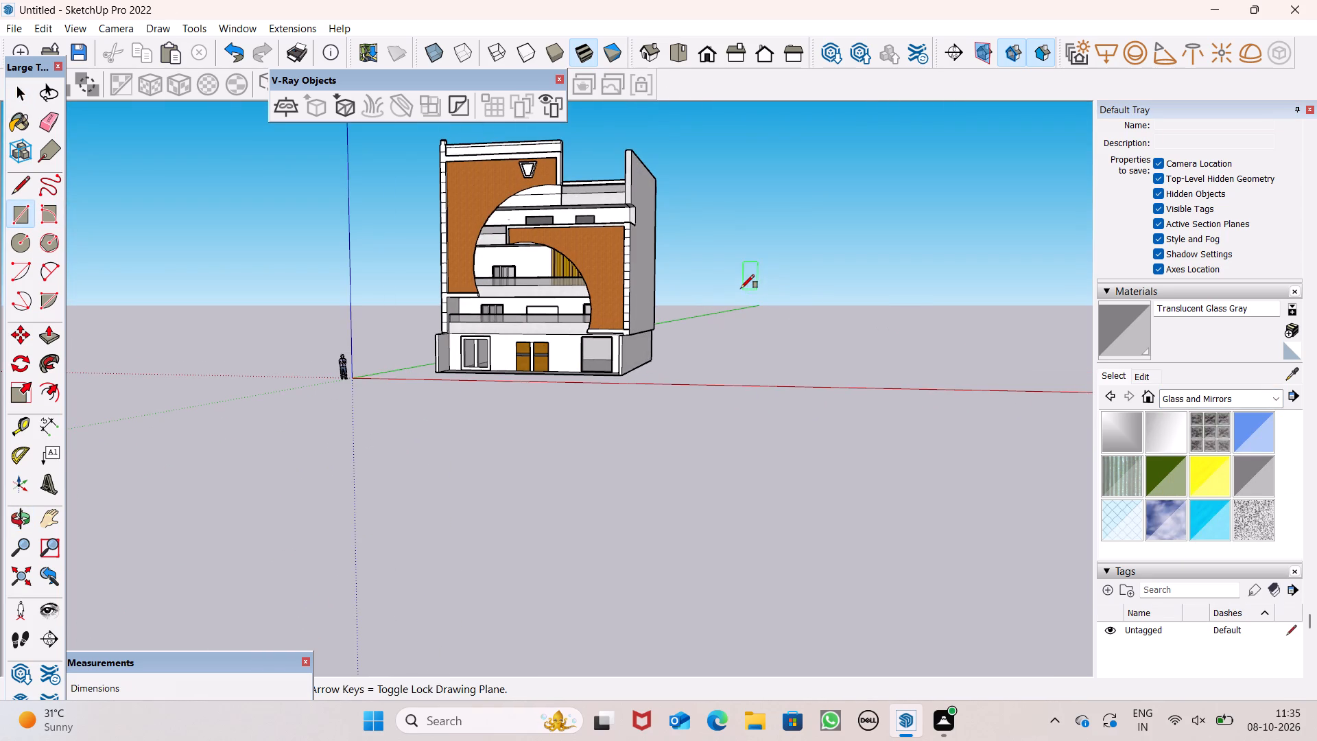
left_click(741, 288)
left_click(789, 354)
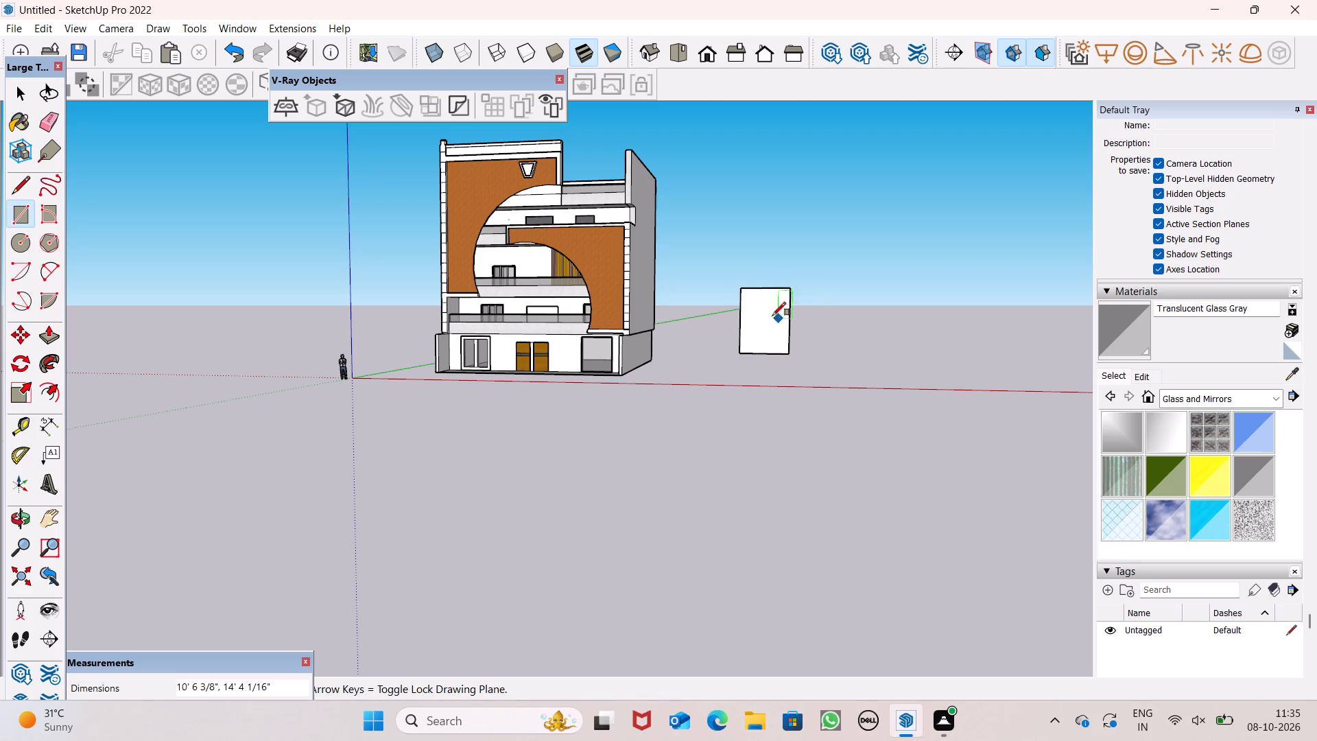
scroll(766, 312, "up", 5)
scroll(932, 309, "up", 1)
middle_click_drag(932, 310, 990, 370)
scroll(911, 431, "up", 6)
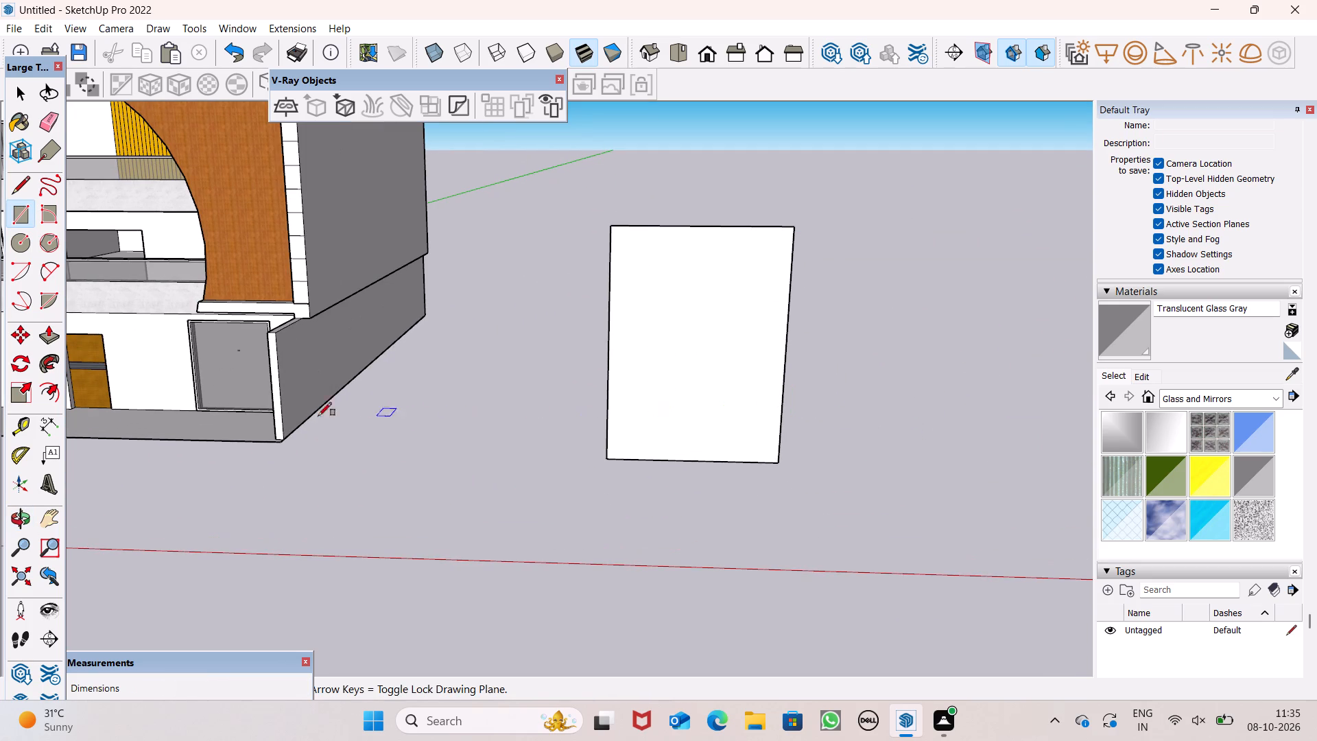
Offset the upright panel's outline inward by about 6 3/4" to form a border.
left_click(45, 393)
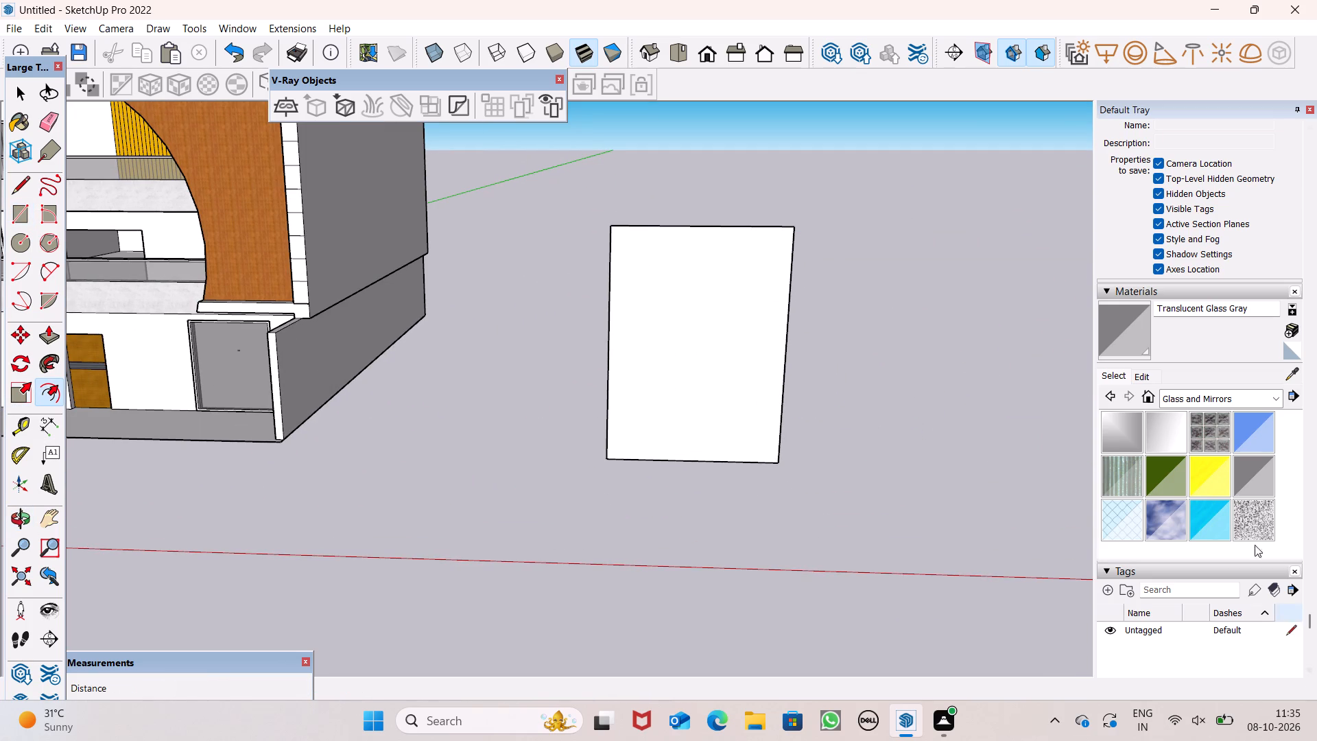
left_click(698, 231)
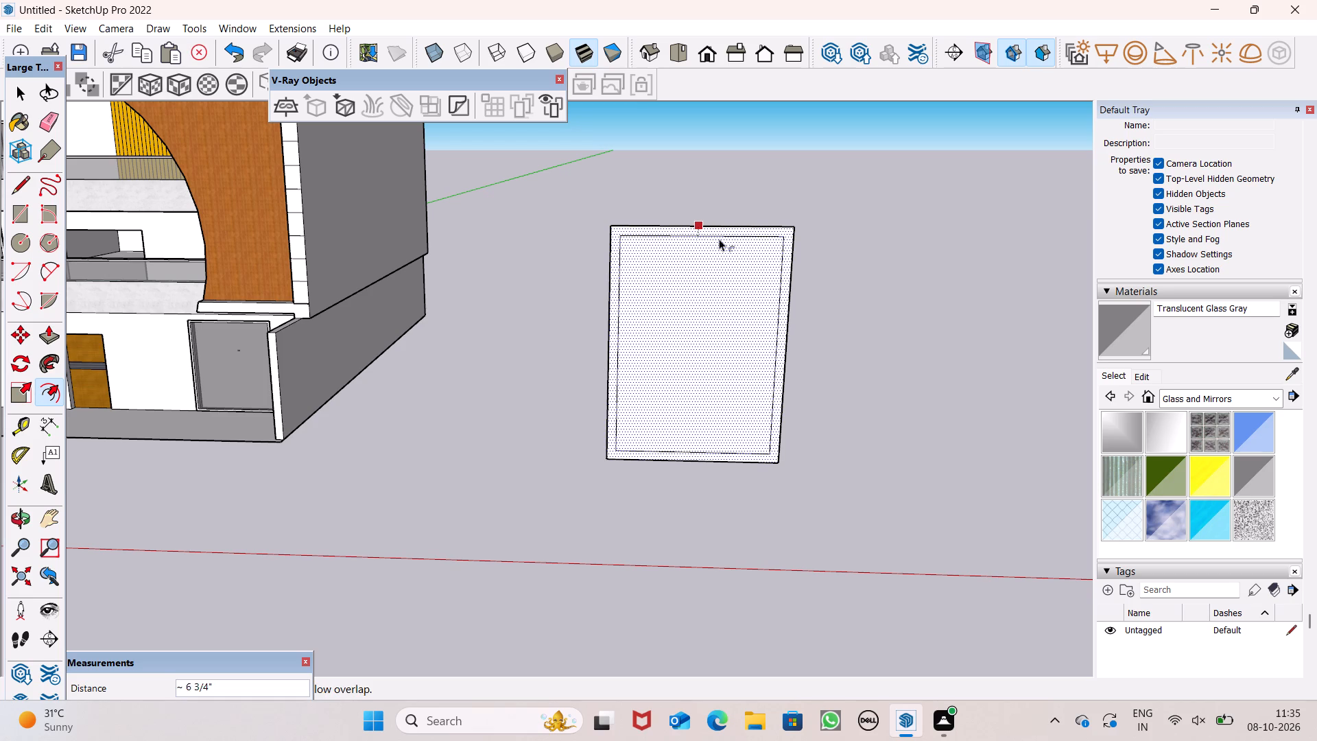
Draw a narrow vertical rectangle about 11 3/8" by 13' 2 9/16" down the middle of the panel's inner face.
left_click(24, 215)
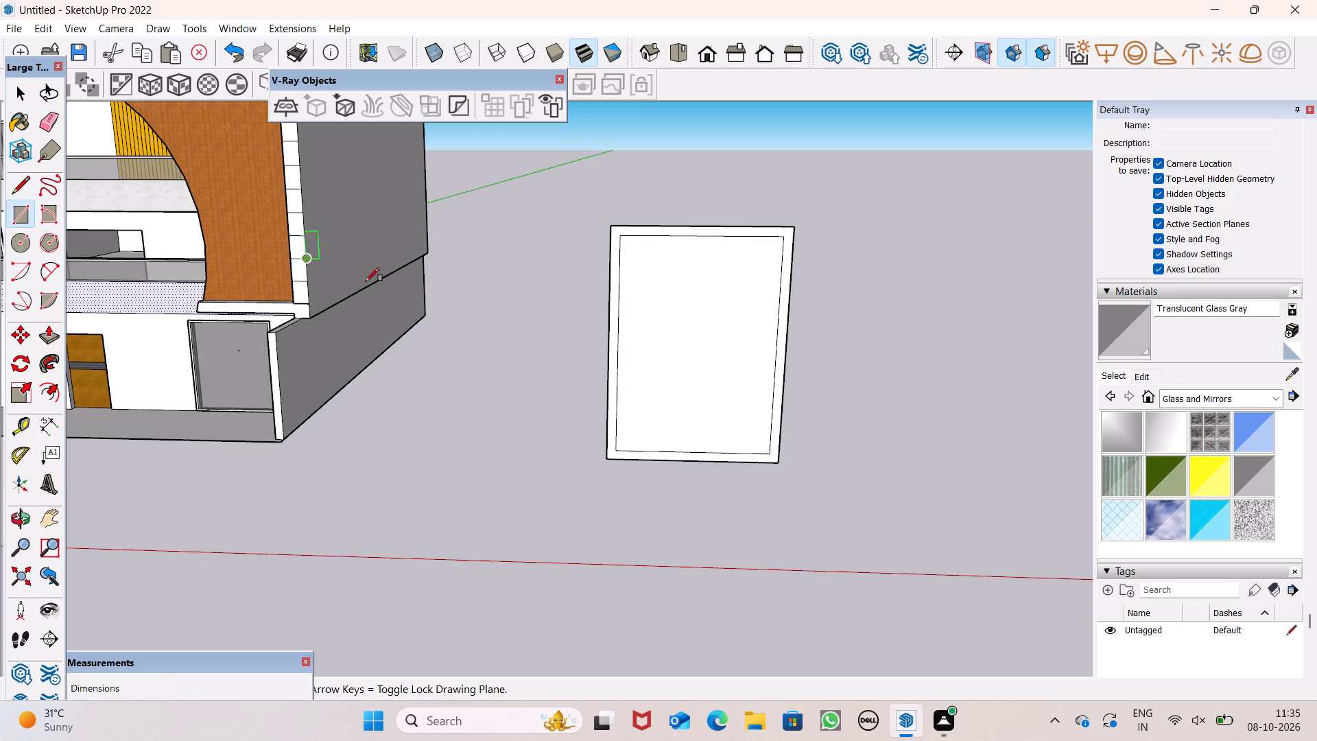
scroll(629, 343, "up", 3)
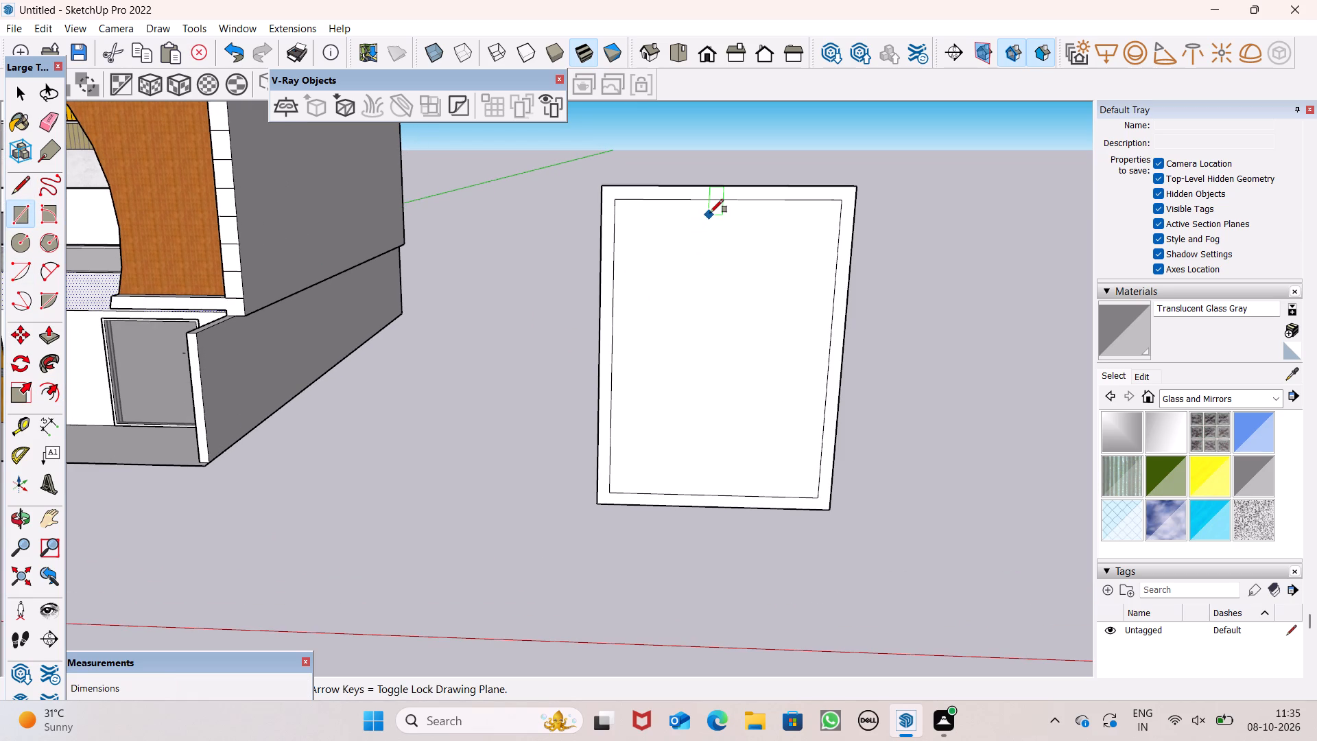
left_click(715, 202)
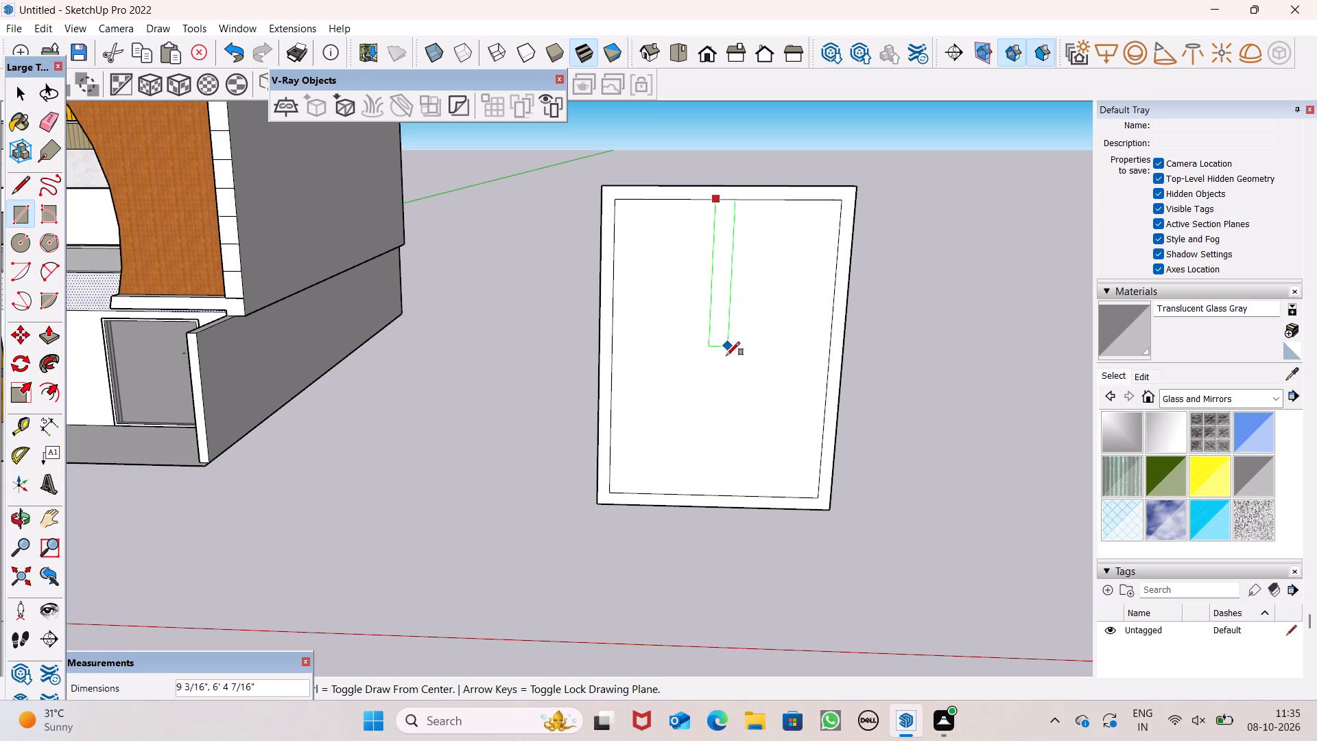
double_click(723, 496)
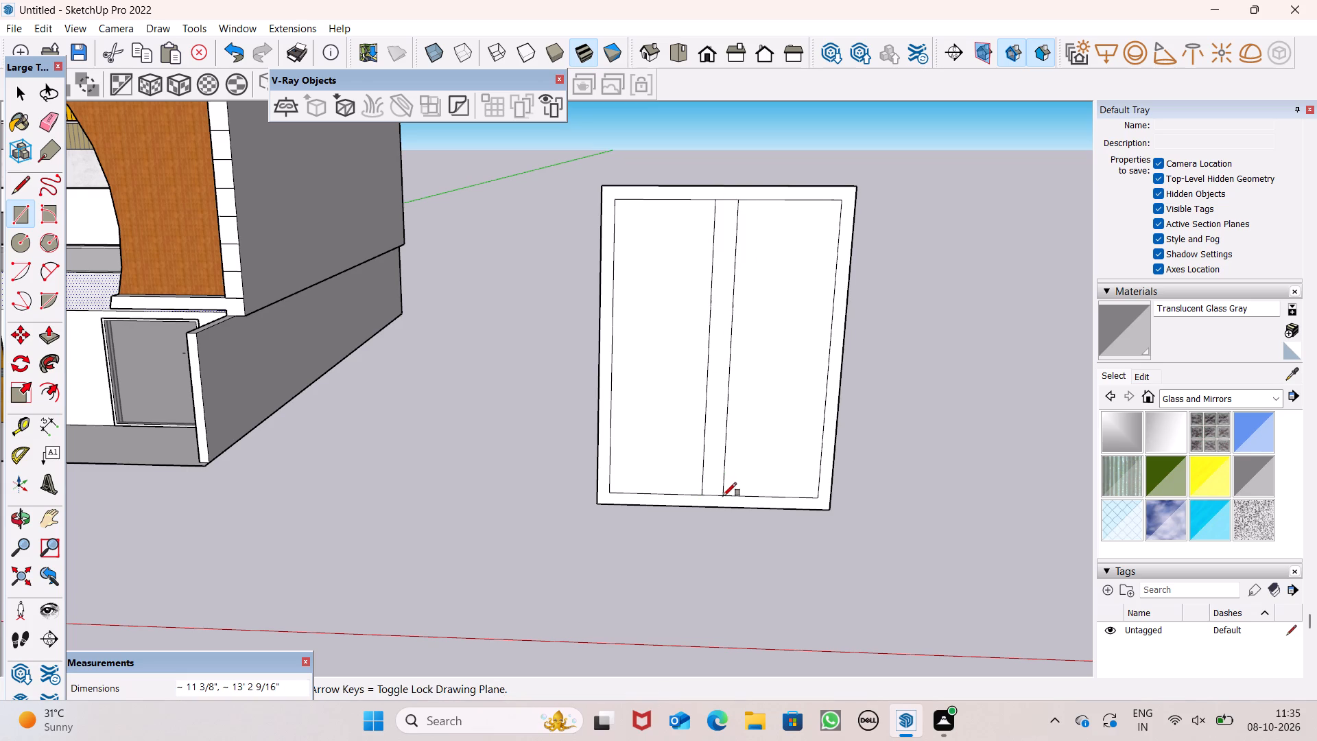
key("space")
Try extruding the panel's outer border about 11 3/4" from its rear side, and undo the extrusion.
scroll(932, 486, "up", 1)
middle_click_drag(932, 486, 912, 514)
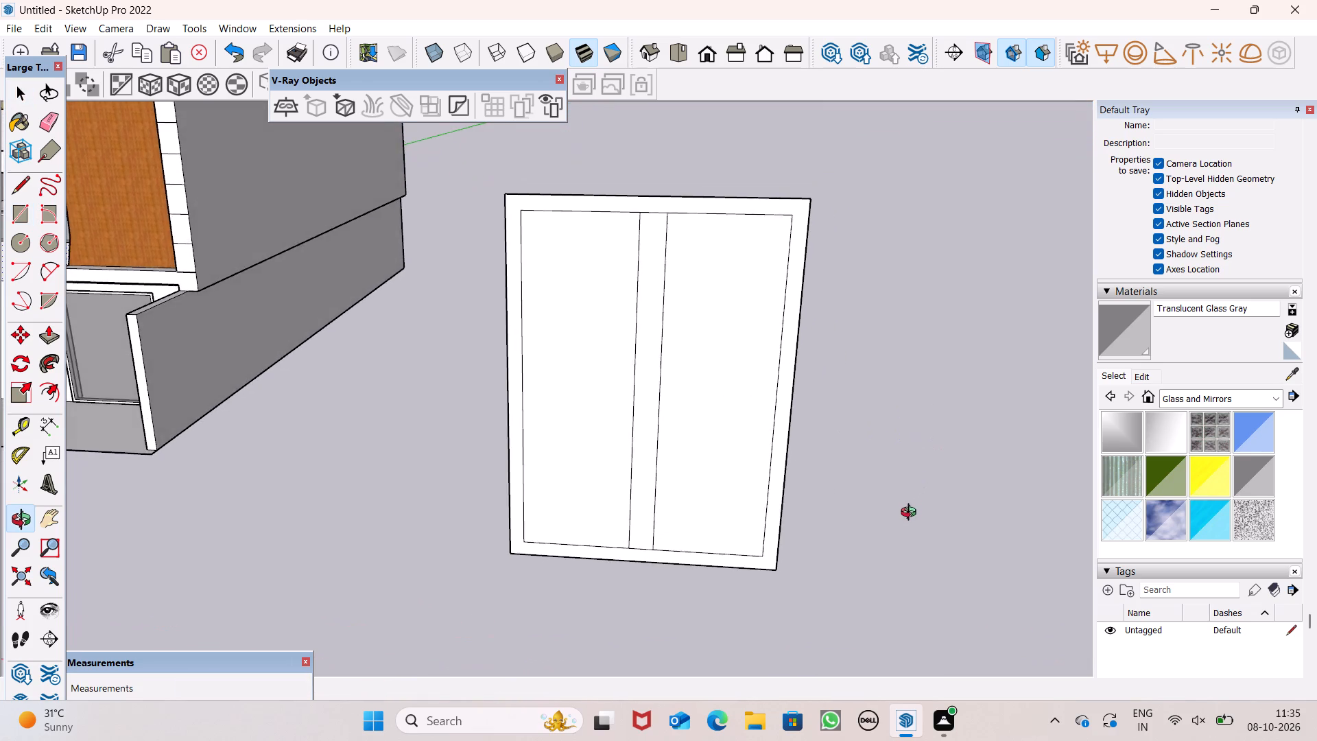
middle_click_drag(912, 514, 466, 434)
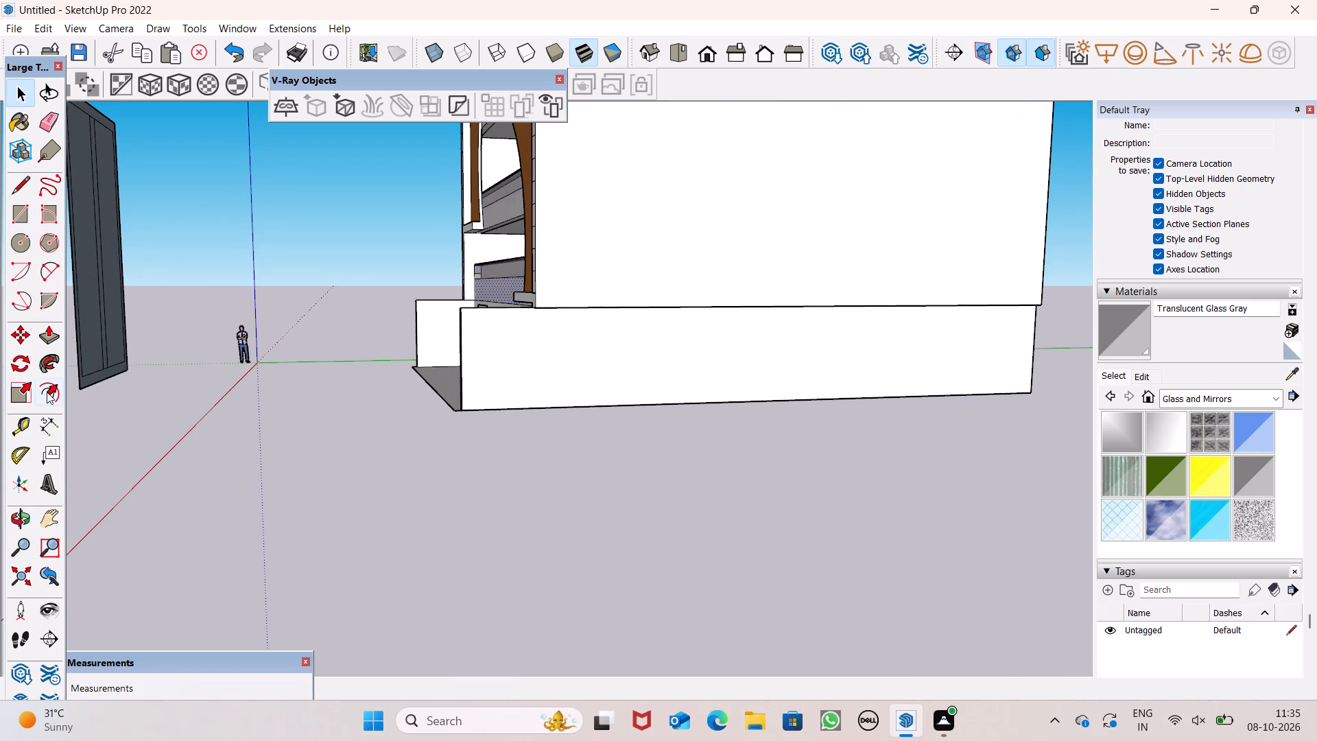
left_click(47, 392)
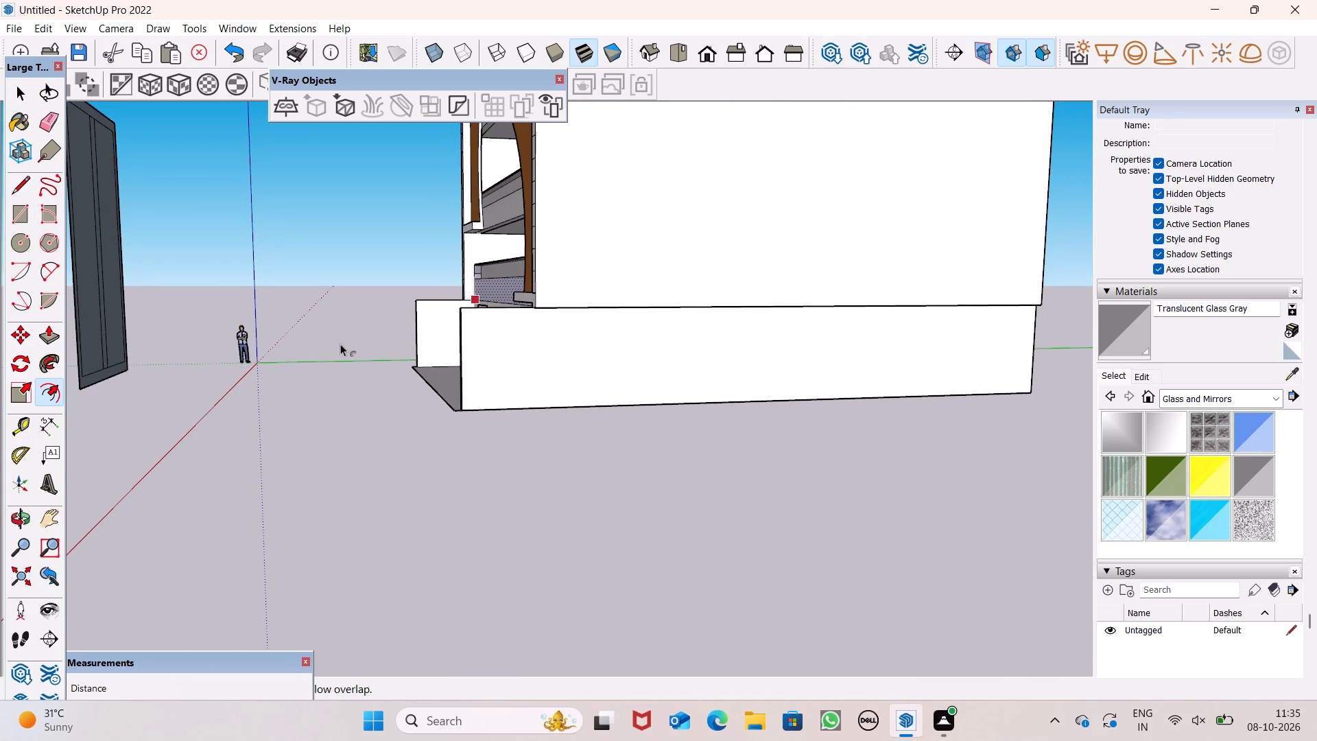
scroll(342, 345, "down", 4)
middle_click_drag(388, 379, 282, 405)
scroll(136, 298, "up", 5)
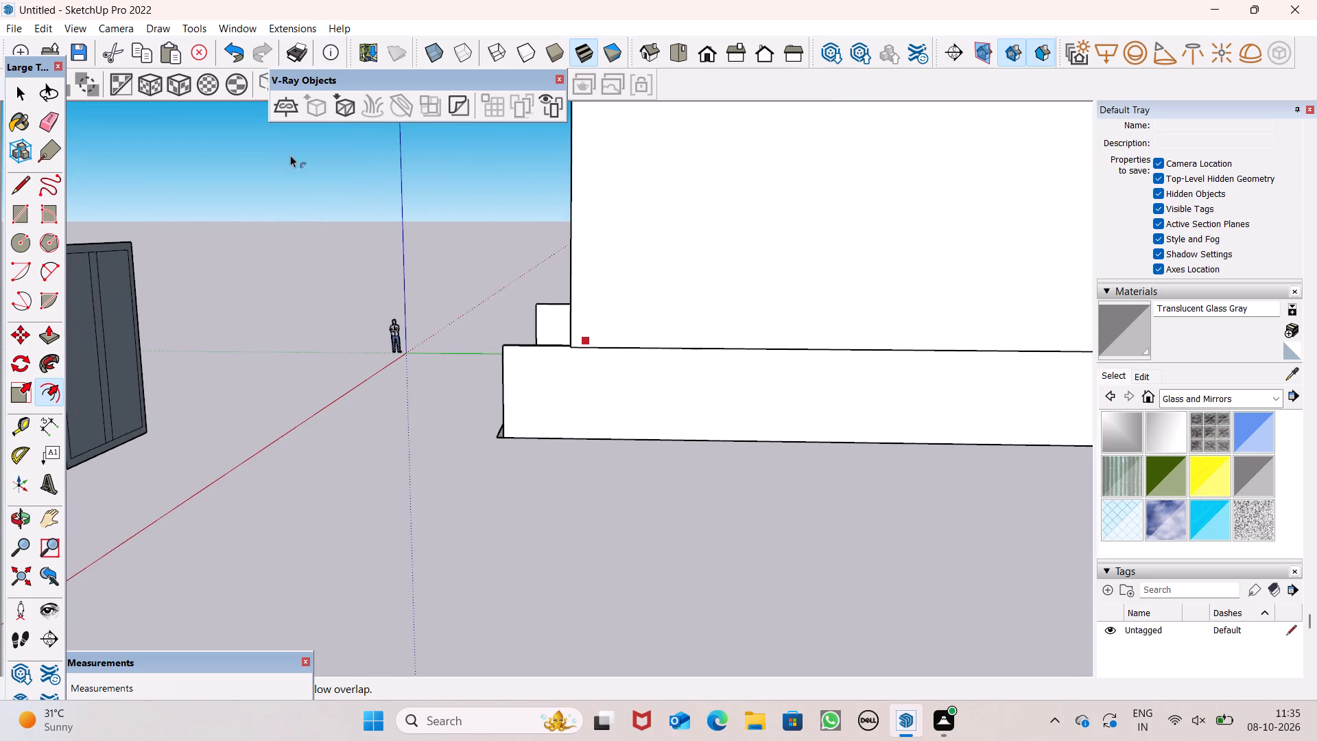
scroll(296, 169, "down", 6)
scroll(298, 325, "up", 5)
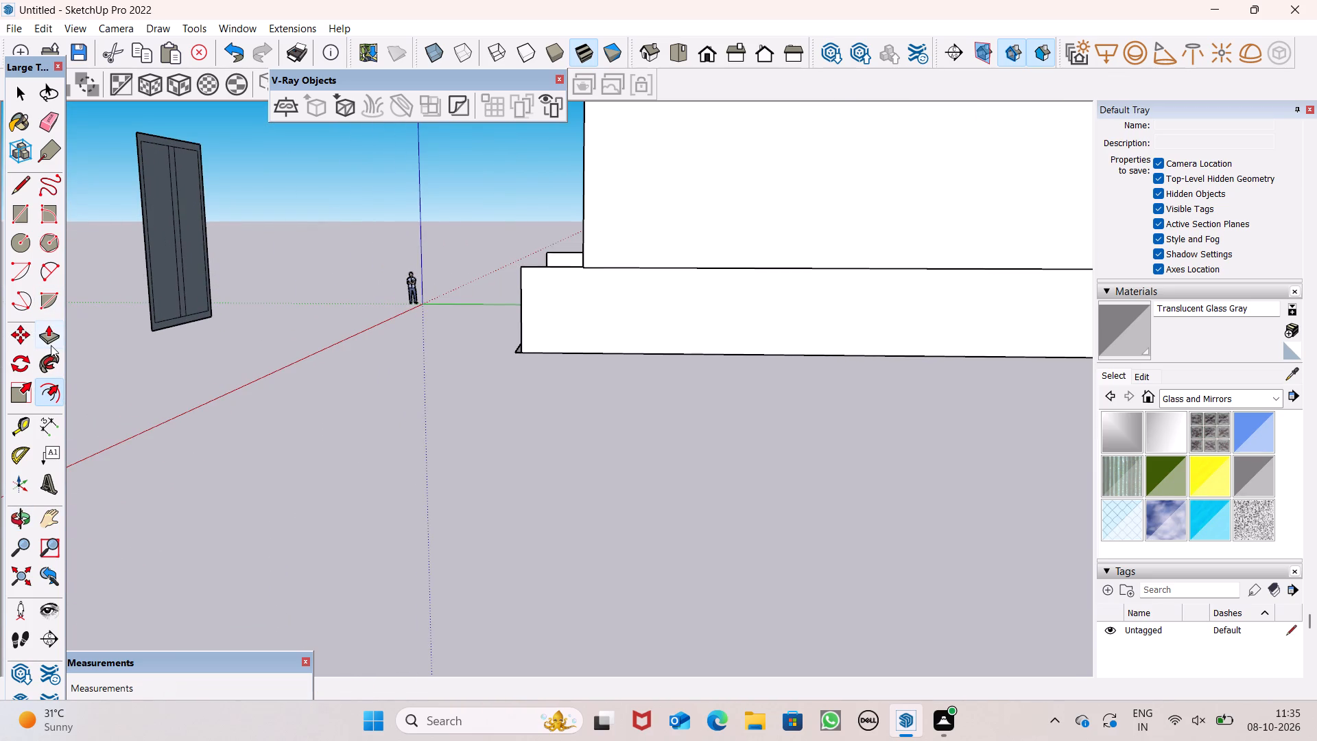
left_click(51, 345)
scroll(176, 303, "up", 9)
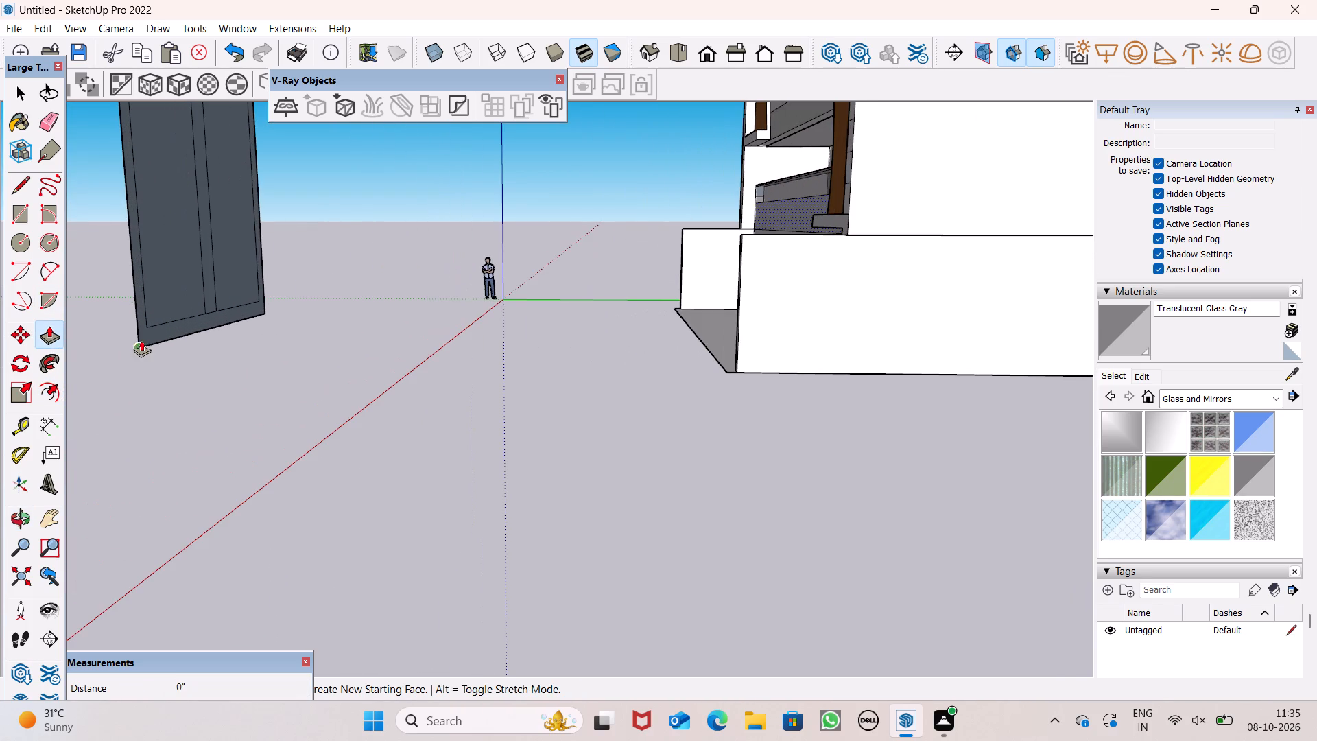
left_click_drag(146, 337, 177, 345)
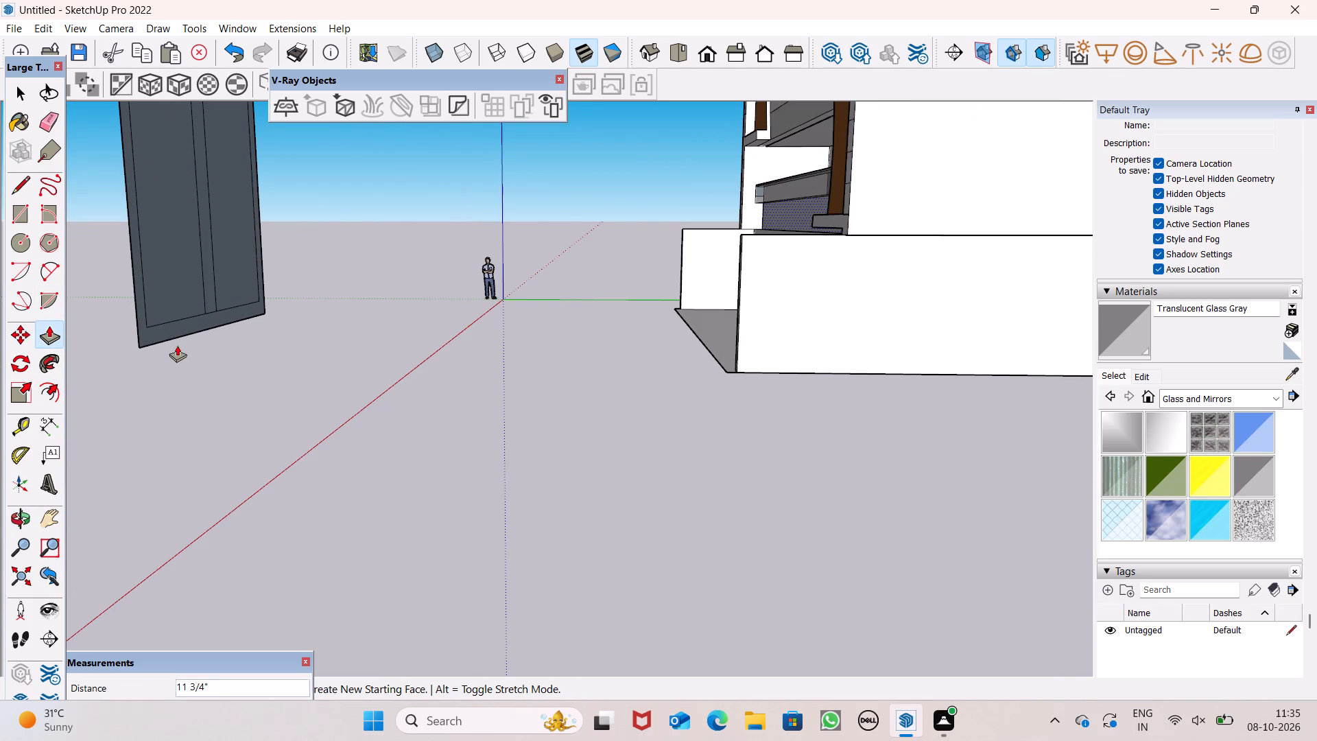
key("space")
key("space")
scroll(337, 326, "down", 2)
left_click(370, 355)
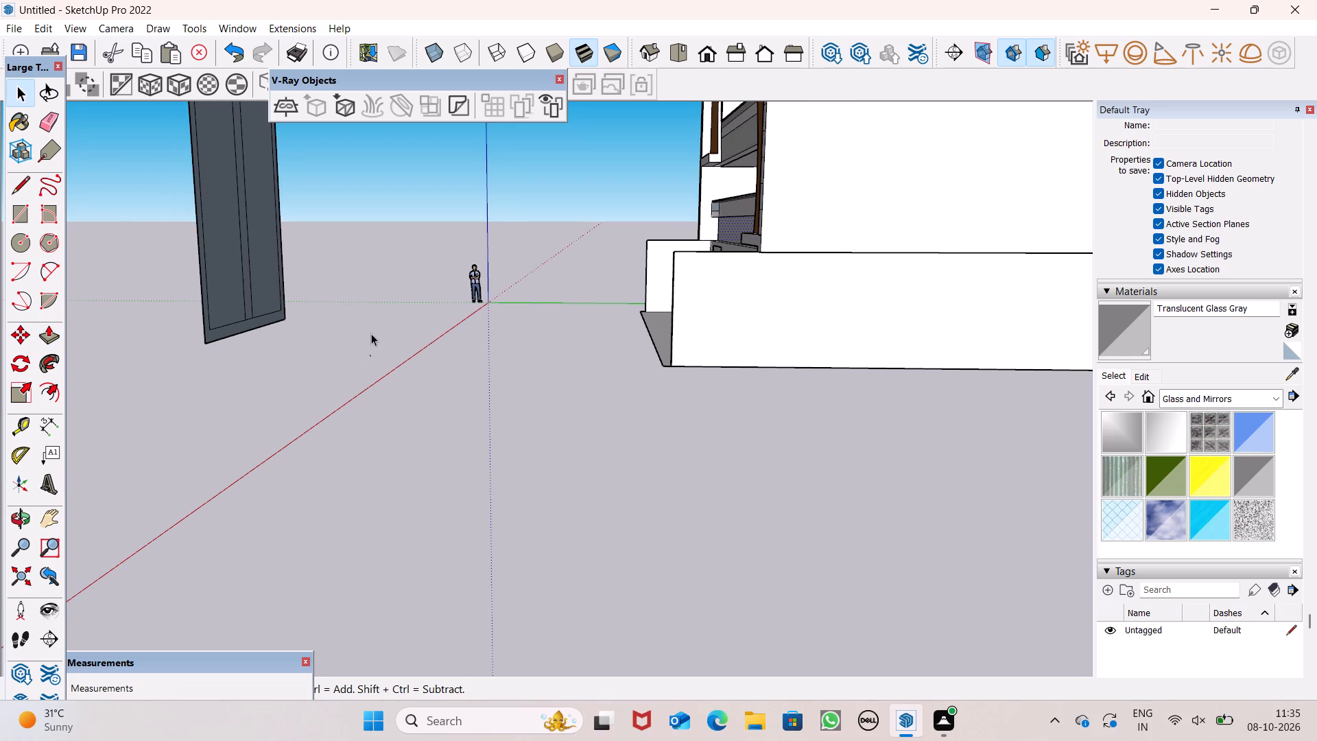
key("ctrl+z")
Extrude the panel's outer border 6" outward on its rear side.
scroll(534, 319, "down", 1)
scroll(561, 300, "up", 1)
scroll(561, 300, "down", 3)
middle_click_drag(566, 330, 487, 414)
left_click(372, 375)
scroll(210, 425, "up", 5)
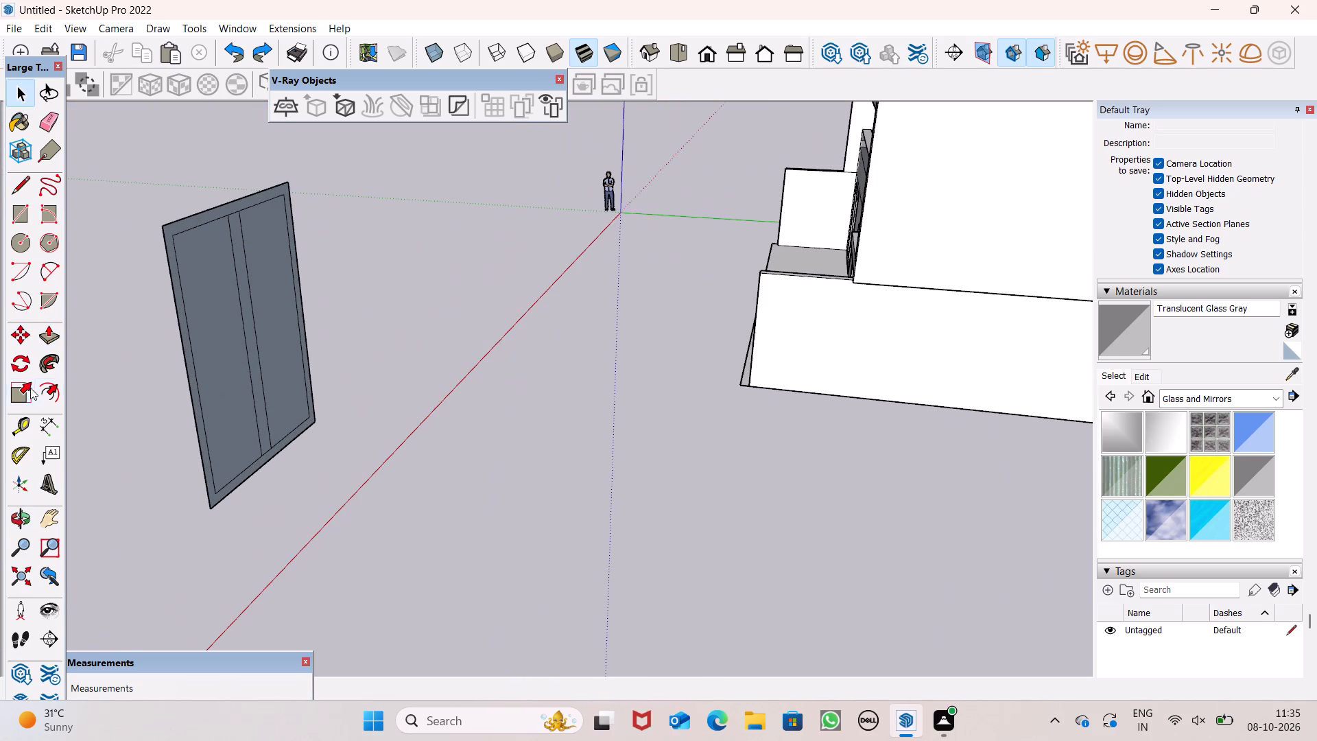
left_click(47, 343)
scroll(192, 498, "up", 4)
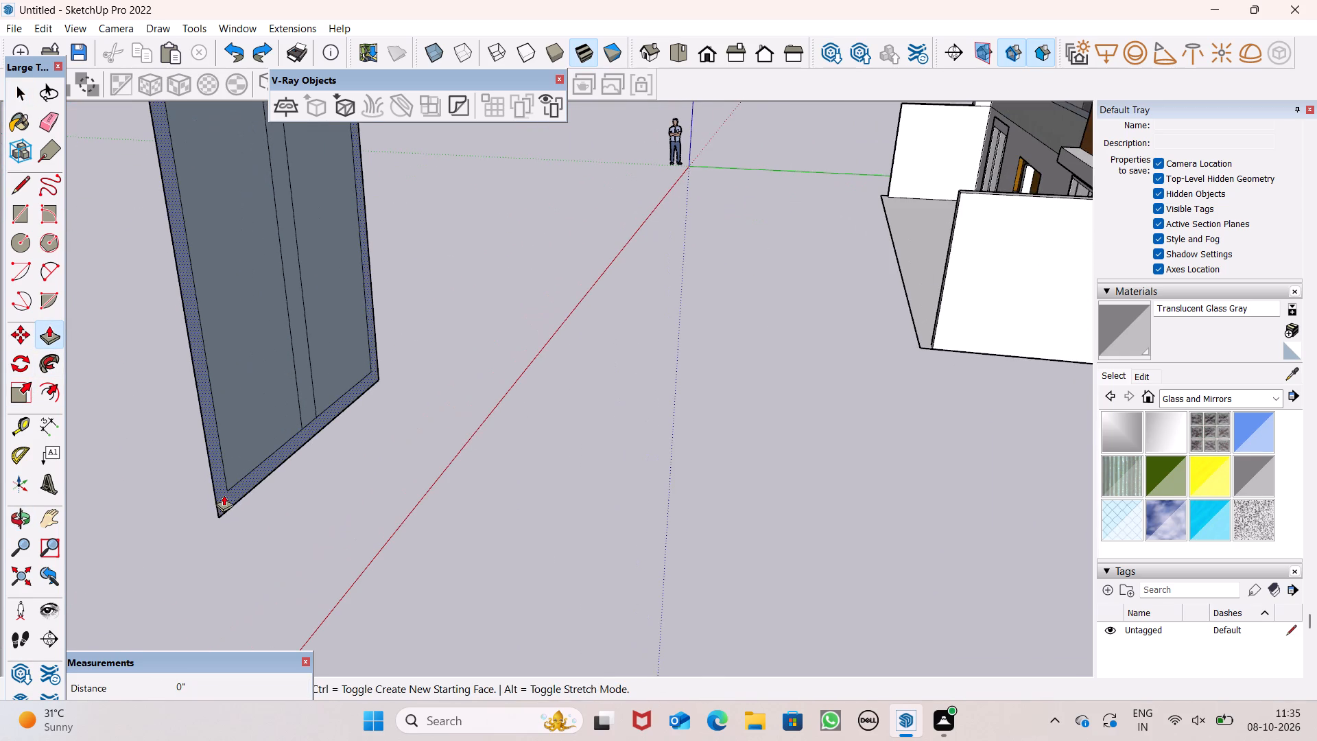
left_click_drag(224, 495, 263, 488)
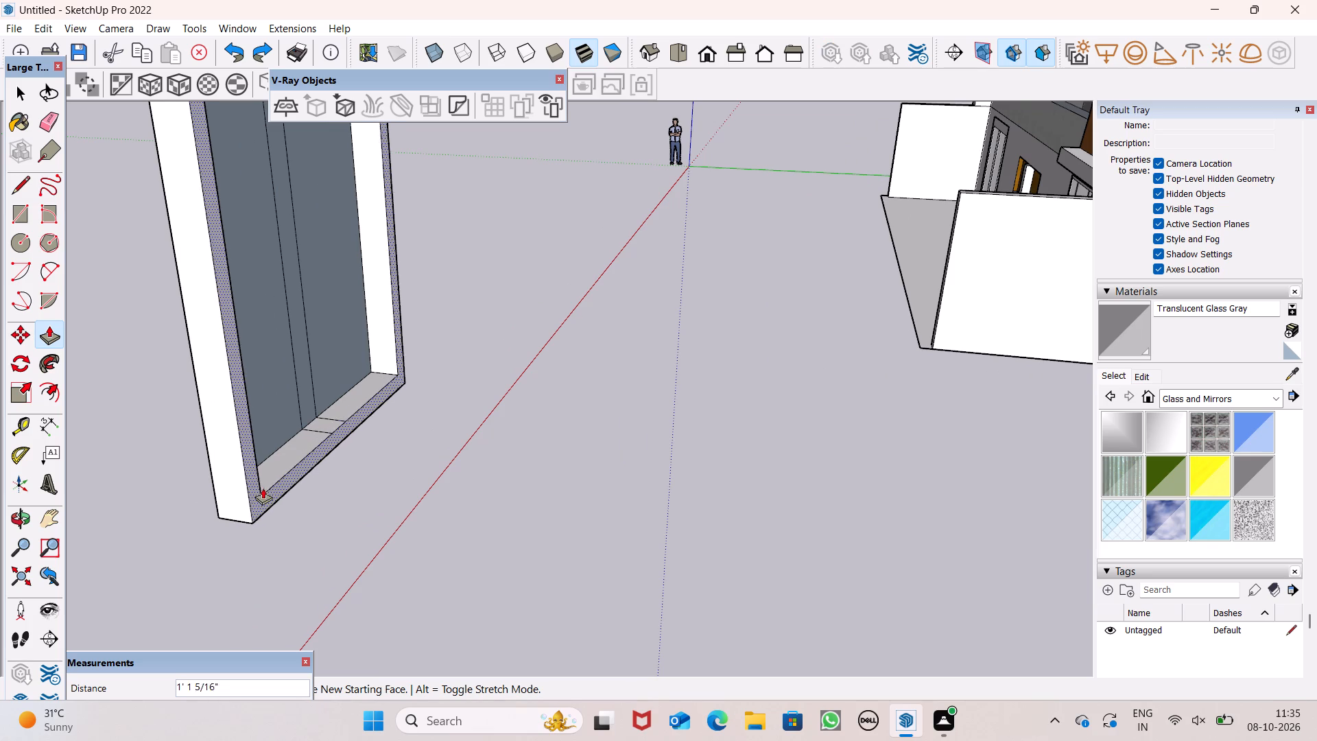
left_click_drag(263, 488, 264, 486)
key("6")
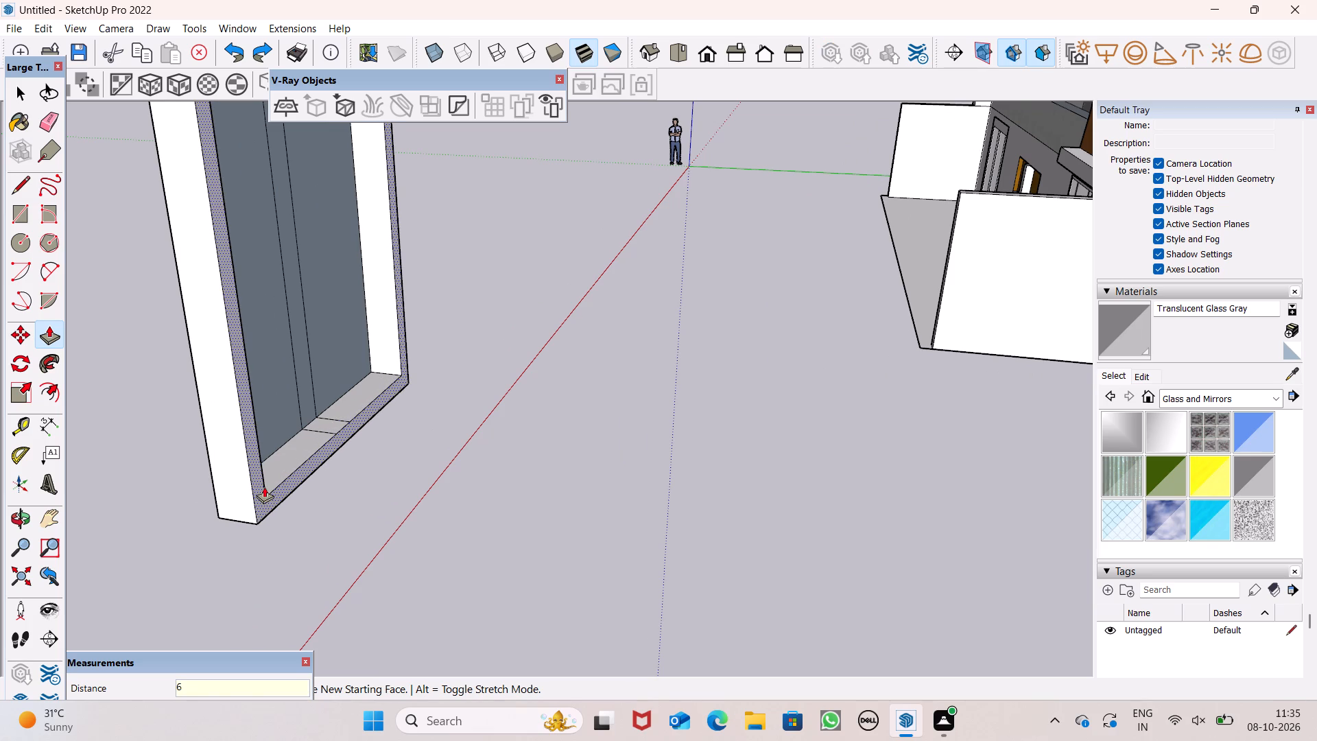
left_click_drag(264, 486, 266, 487)
key("shift+quotedbl")
key("Return")
Extrude the central divider strip on the rear side by 6", flush with the border frame.
scroll(357, 430, "down", 2)
middle_click_drag(385, 471, 333, 476)
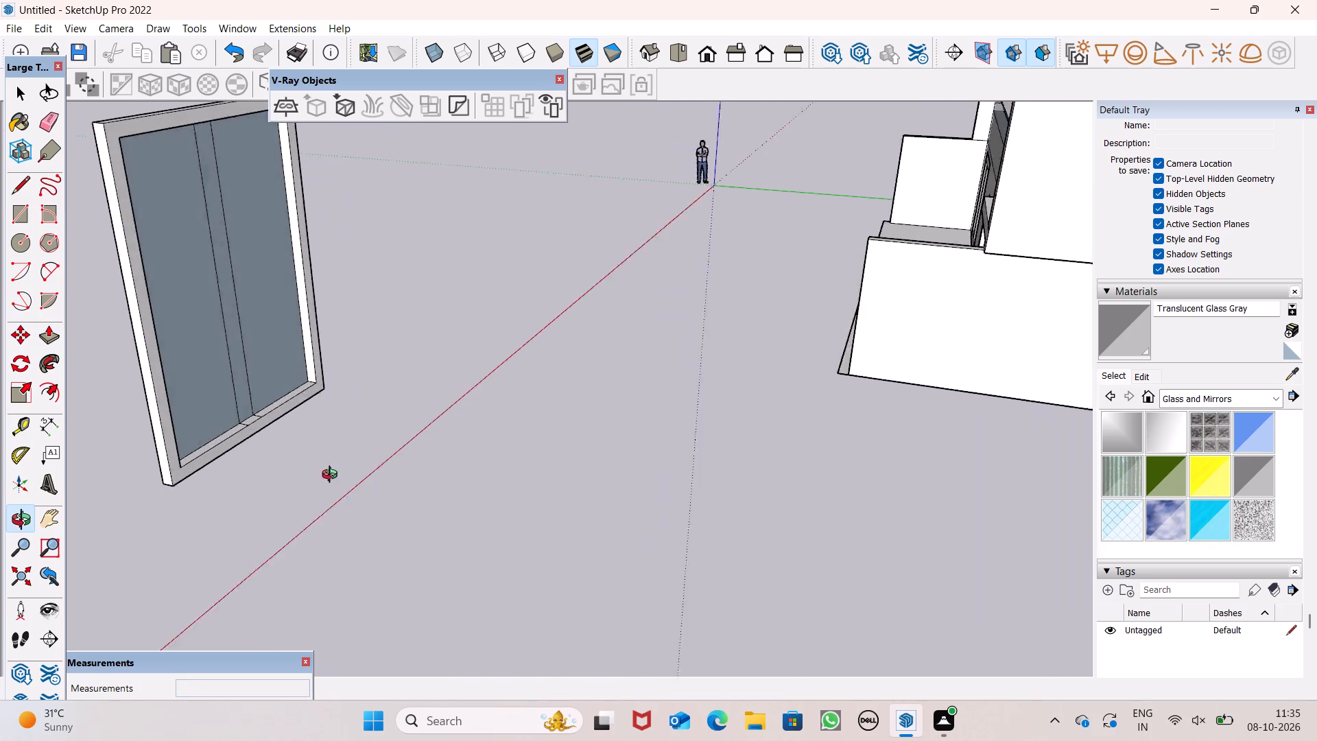
middle_click_drag(333, 476, 305, 486)
scroll(213, 462, "up", 4)
left_click_drag(168, 374, 243, 399)
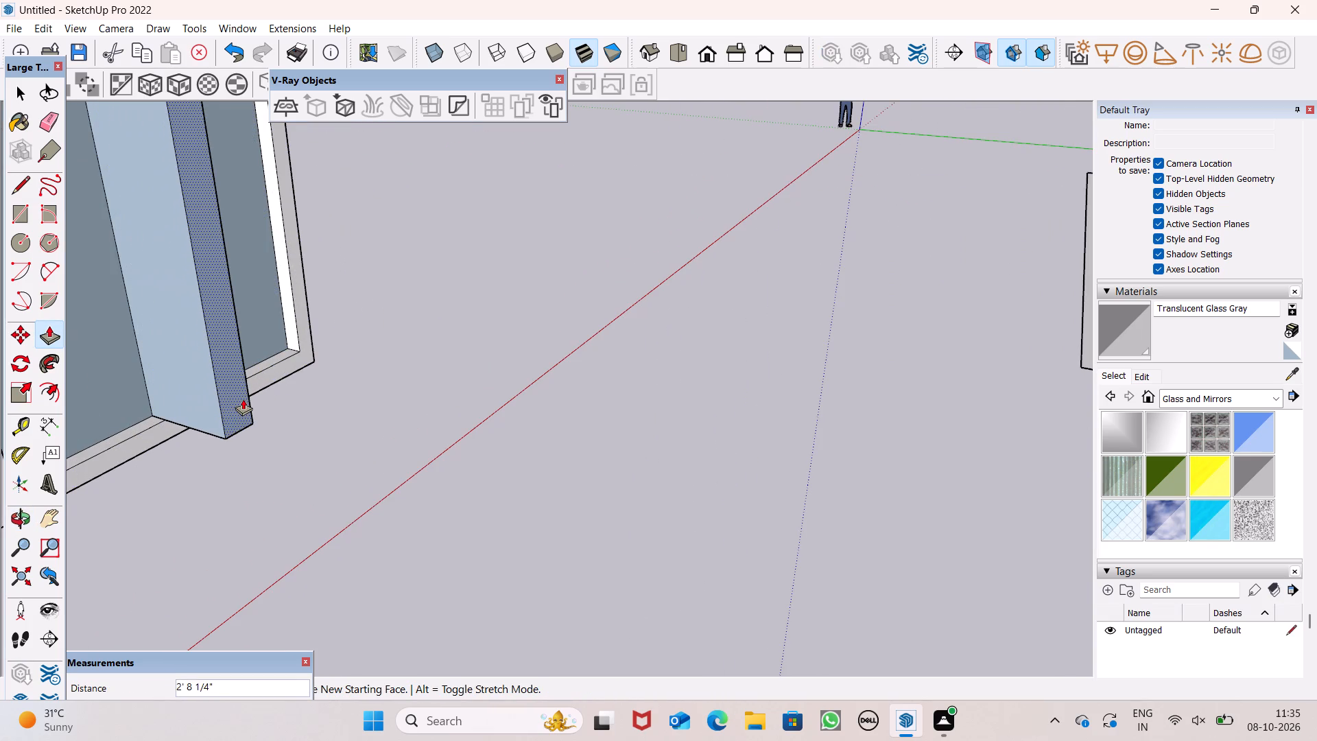
left_click_drag(243, 399, 311, 352)
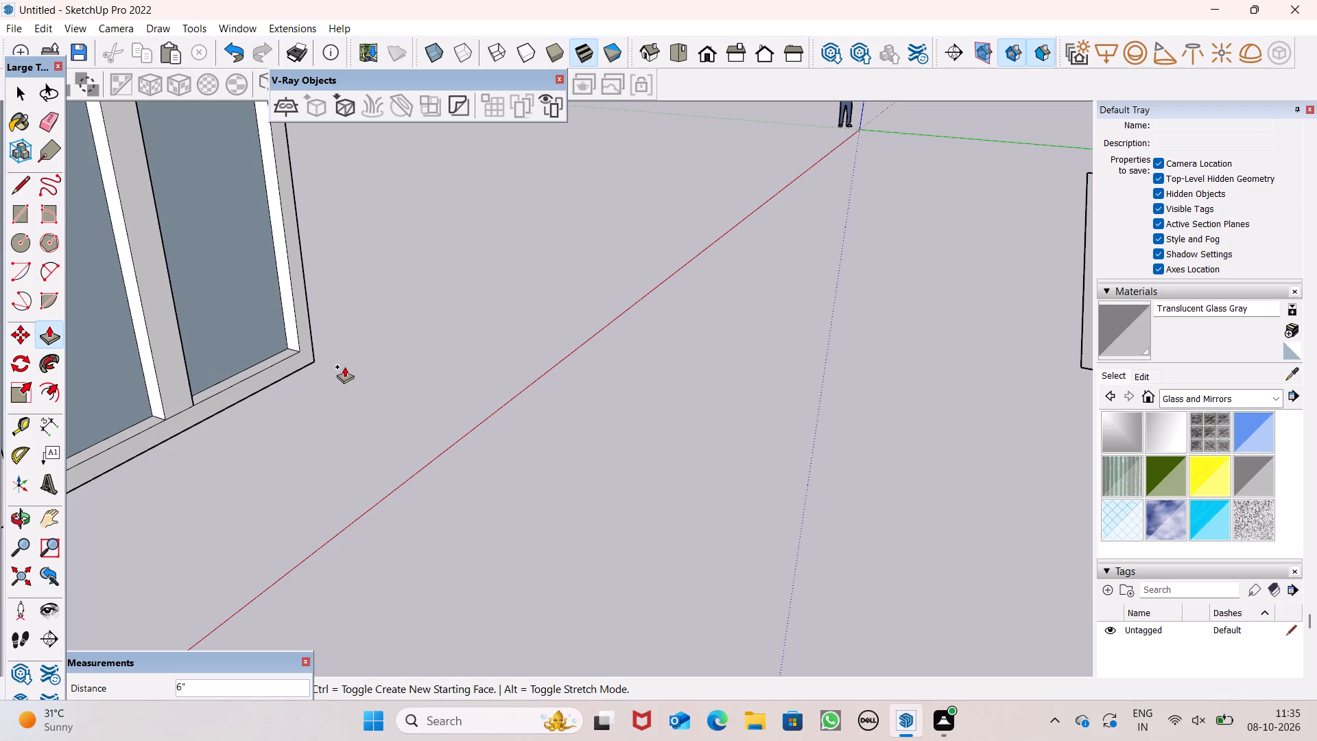
Extrude the panel's outer border about 4 13/16" outward on its front side.
scroll(431, 414, "down", 9)
middle_click_drag(452, 459, 1054, 368)
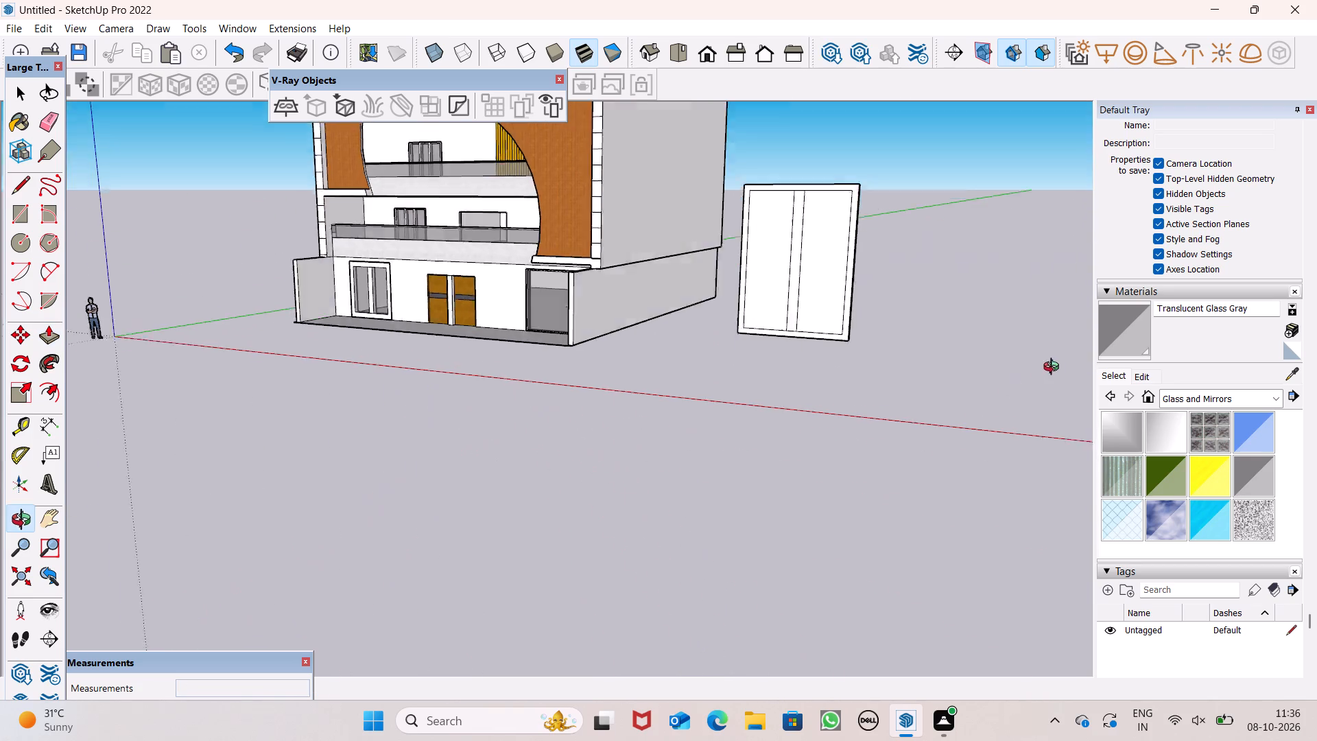
middle_click_drag(1054, 368, 1056, 368)
scroll(754, 365, "down", 3)
middle_click_drag(800, 397, 840, 461)
scroll(912, 428, "up", 4)
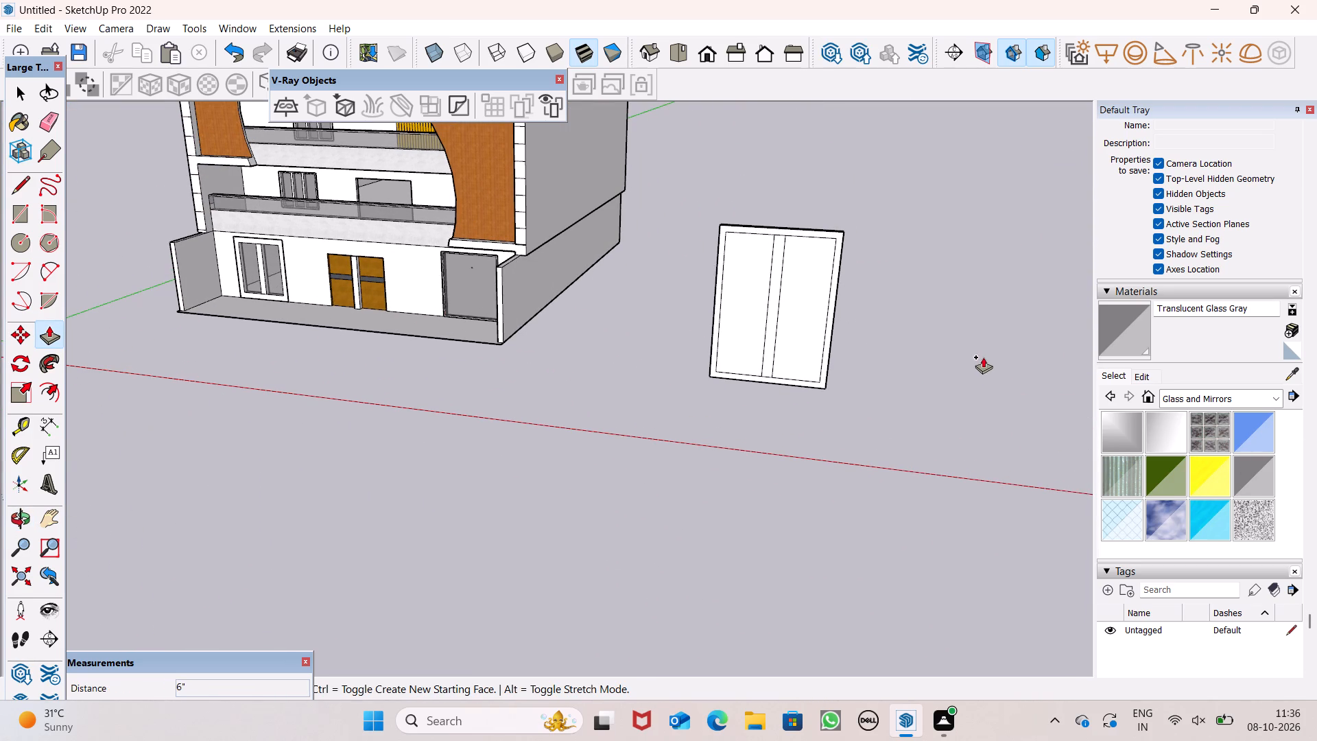
middle_click_drag(978, 368, 361, 363)
scroll(713, 263, "down", 5)
middle_click_drag(721, 318, 1241, 378)
scroll(752, 361, "up", 7)
scroll(676, 349, "up", 1)
middle_click_drag(678, 350, 724, 436)
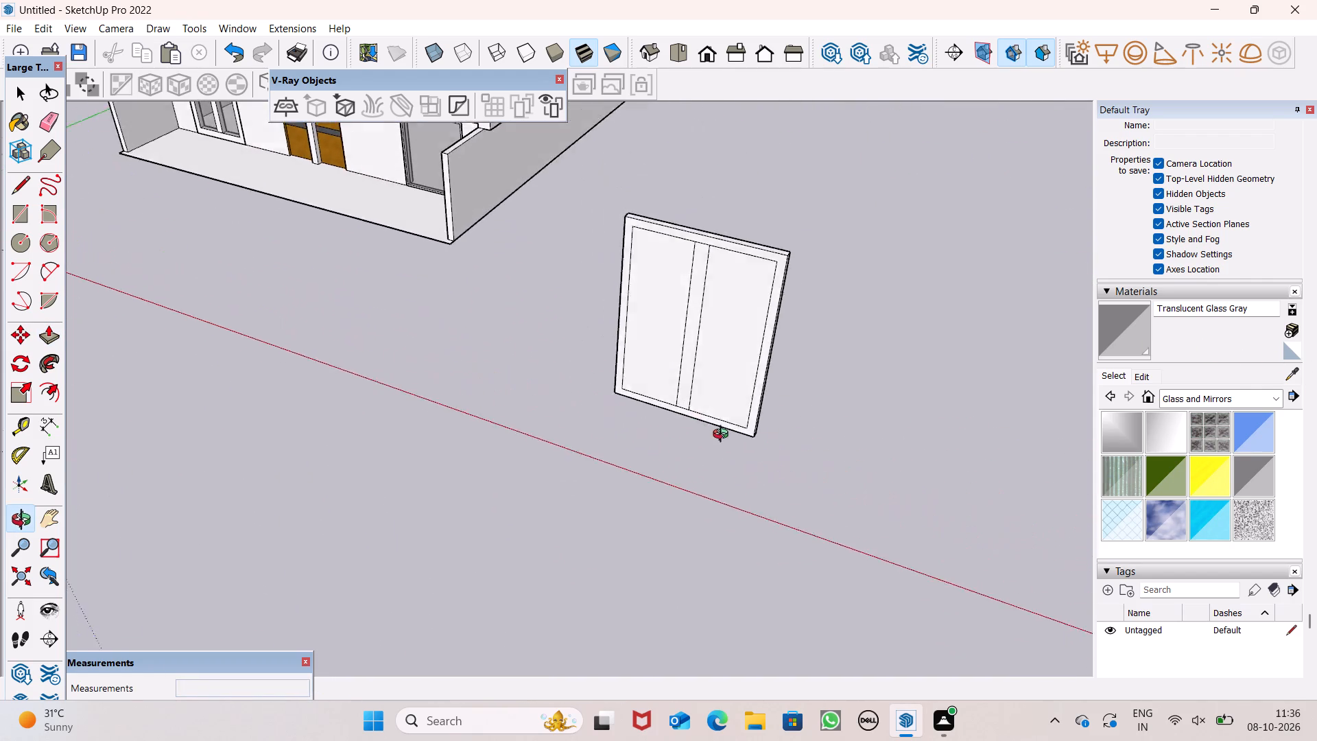
middle_click_drag(724, 436, 726, 442)
scroll(734, 440, "up", 5)
left_click(784, 460)
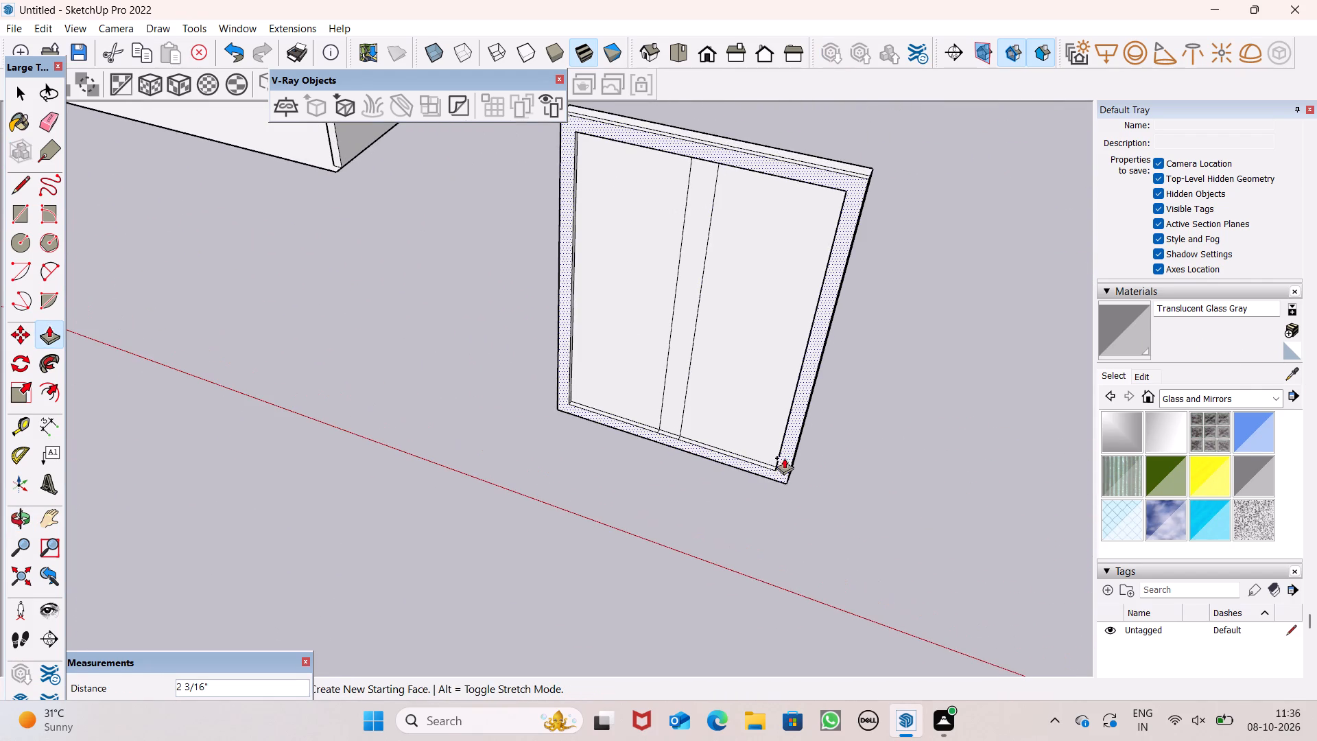
left_click_drag(782, 460, 783, 465)
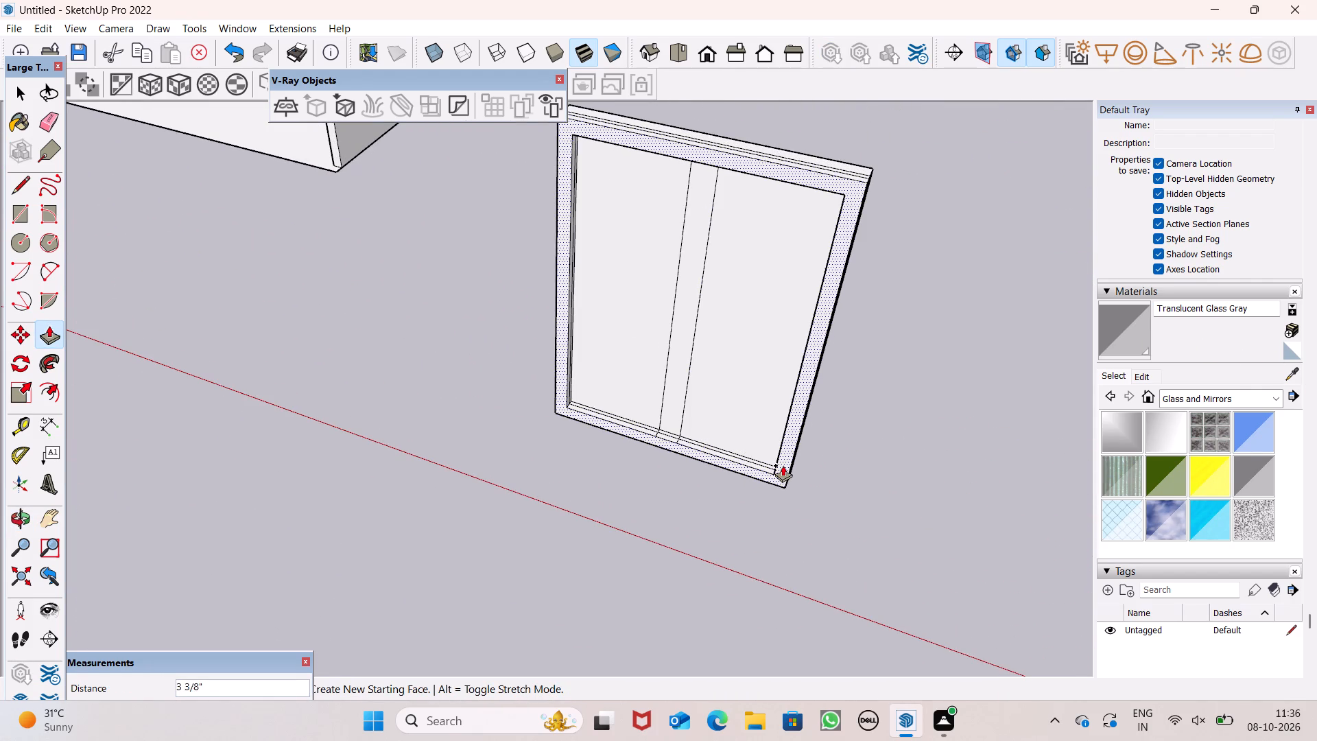
left_click_drag(783, 465, 784, 468)
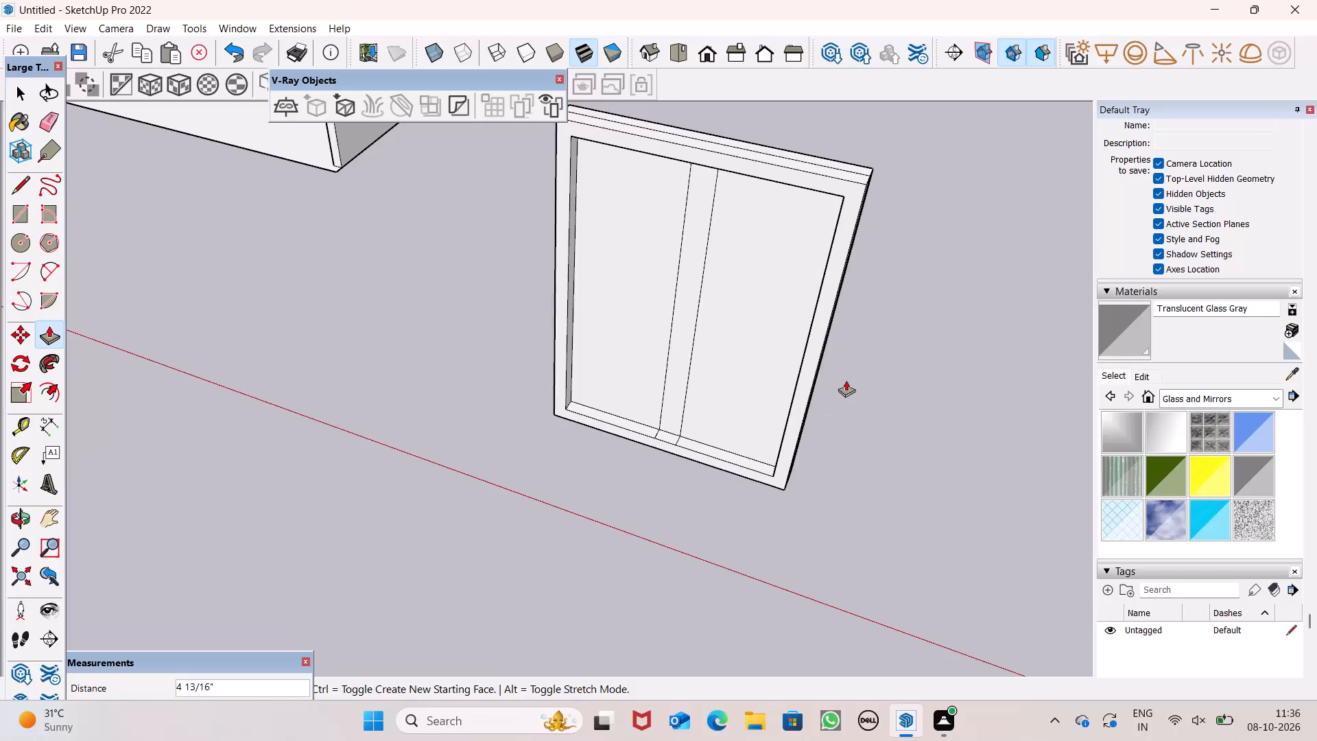
Extrude the central divider strip about 6 7/16" on the panel's front side and adjust its face by about 9/16".
scroll(844, 380, "down", 3)
scroll(740, 395, "up", 6)
left_click_drag(720, 405, 718, 414)
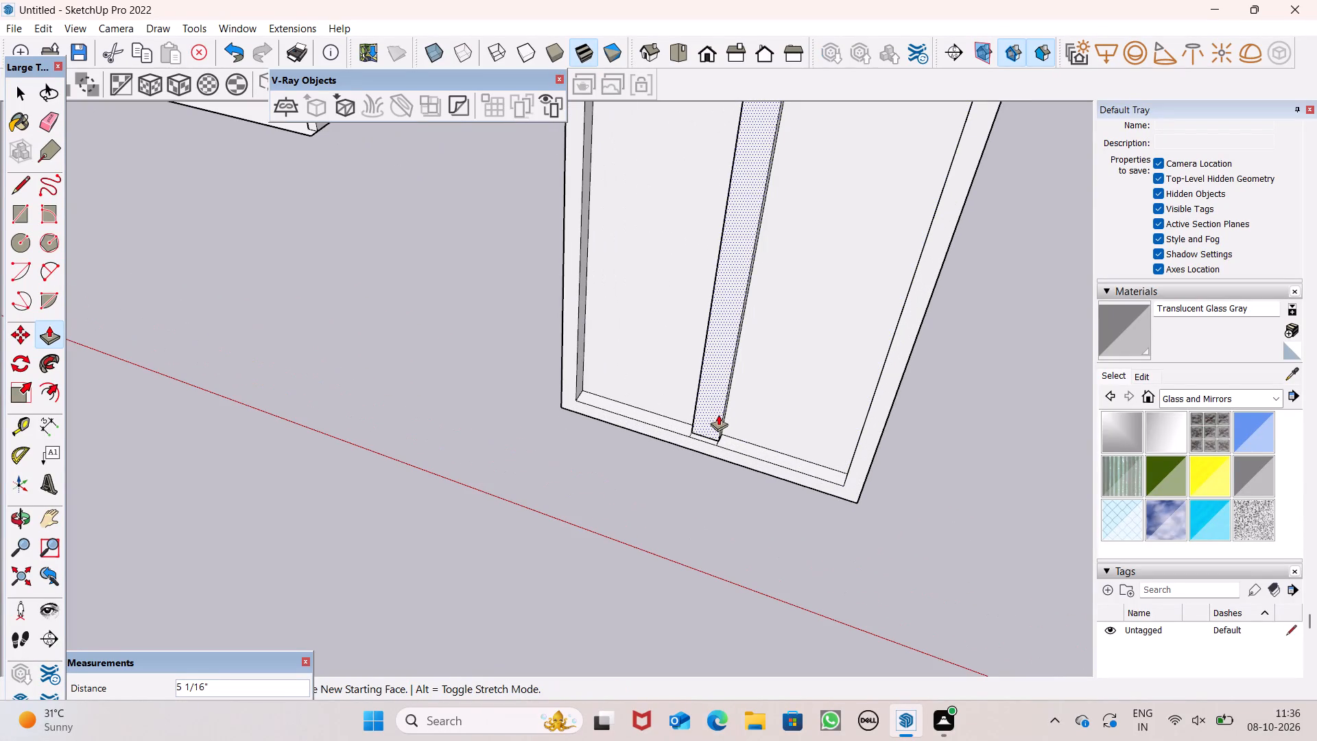
left_click_drag(718, 414, 717, 416)
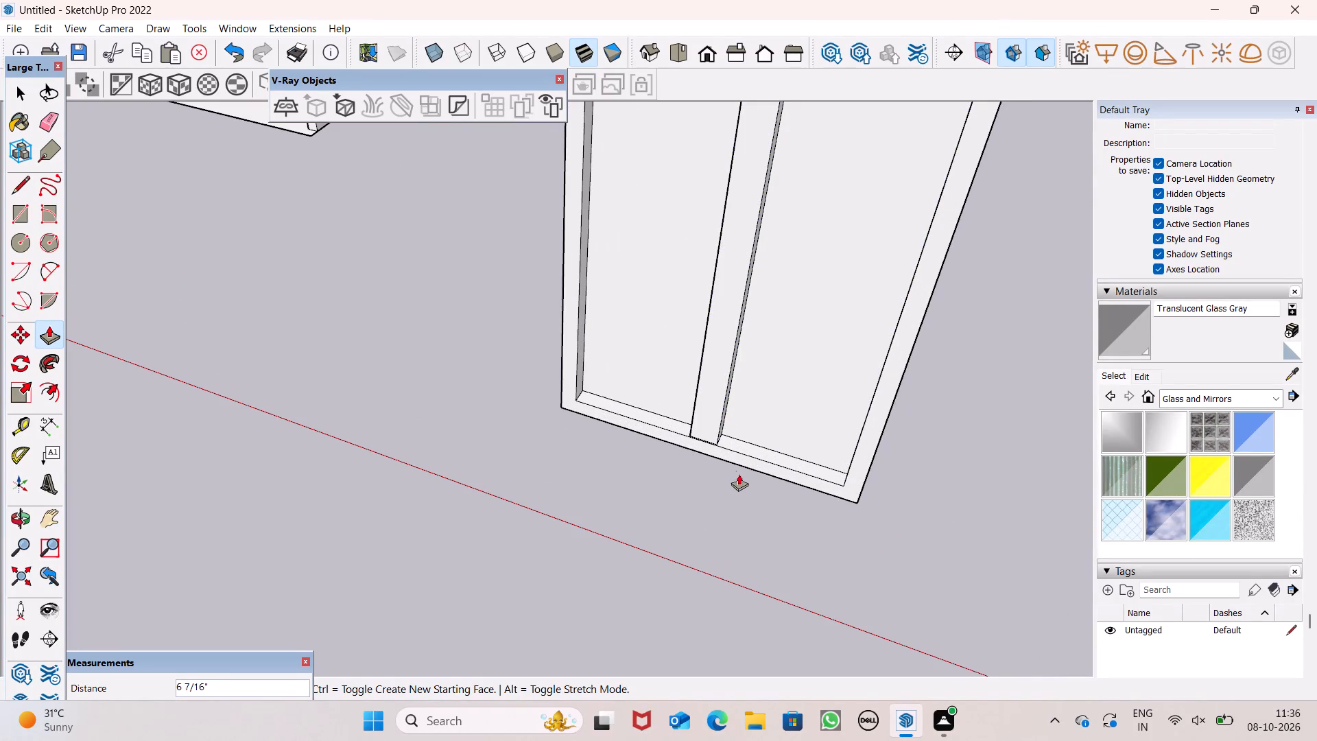
scroll(960, 416, "down", 3)
scroll(873, 370, "down", 4)
scroll(809, 430, "up", 2)
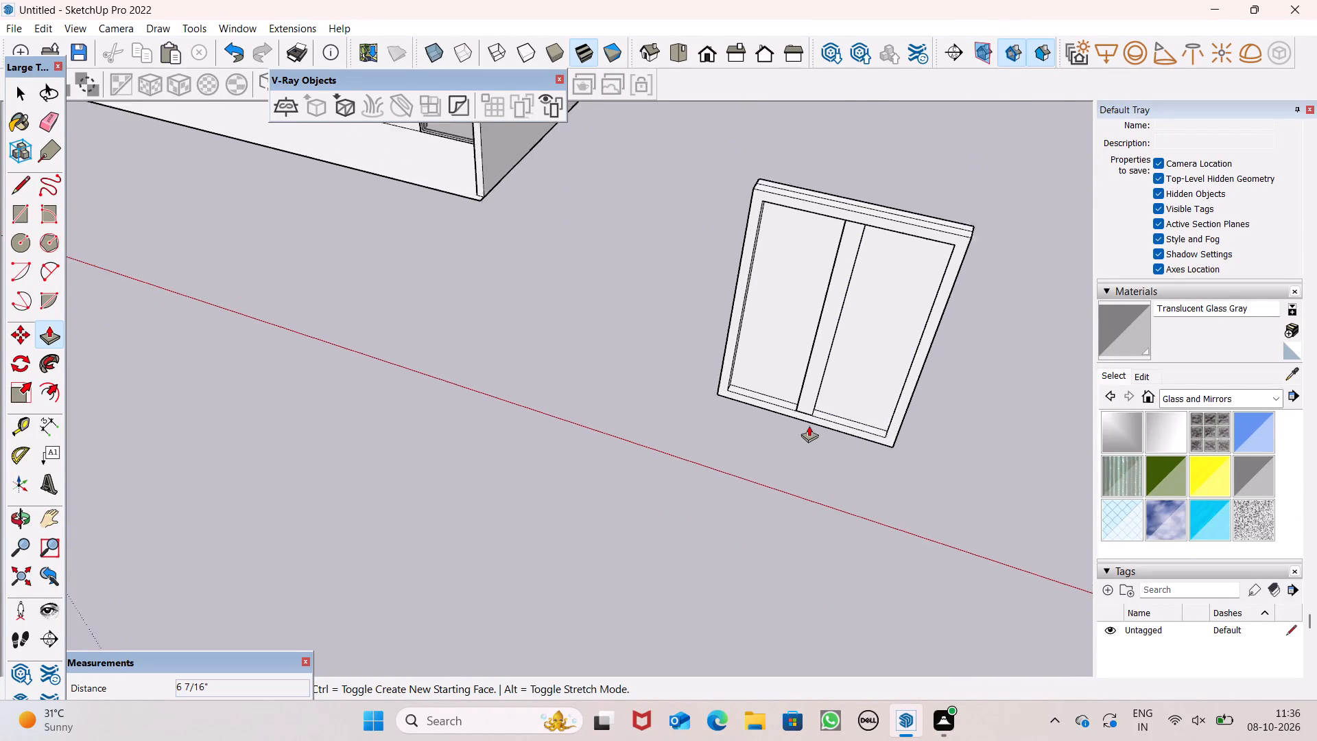
scroll(809, 425, "up", 3)
left_click_drag(804, 378, 855, 424)
Paint the panel's two recessed panes on the front side with the Wood Floor material from the Wood collection.
scroll(792, 388, "down", 10)
middle_click_drag(859, 417, 912, 318)
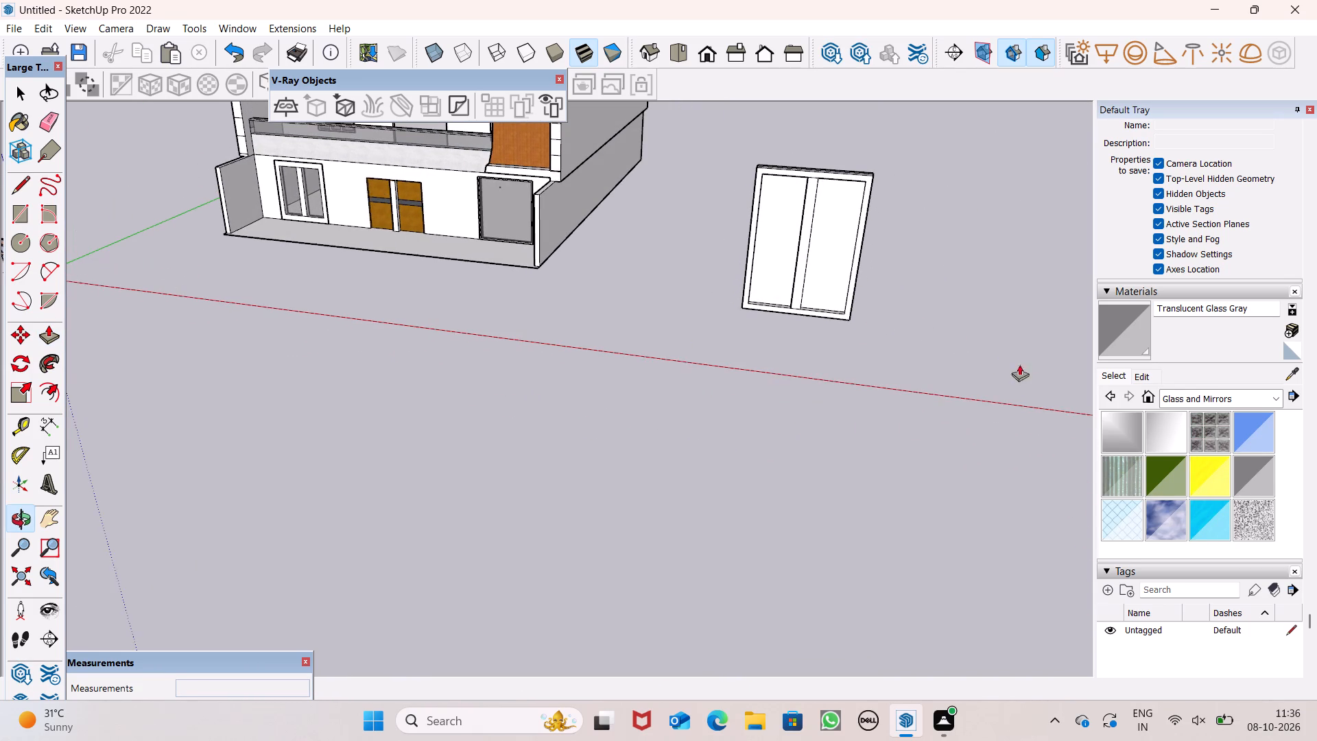
left_click(1272, 399)
left_click(1178, 624)
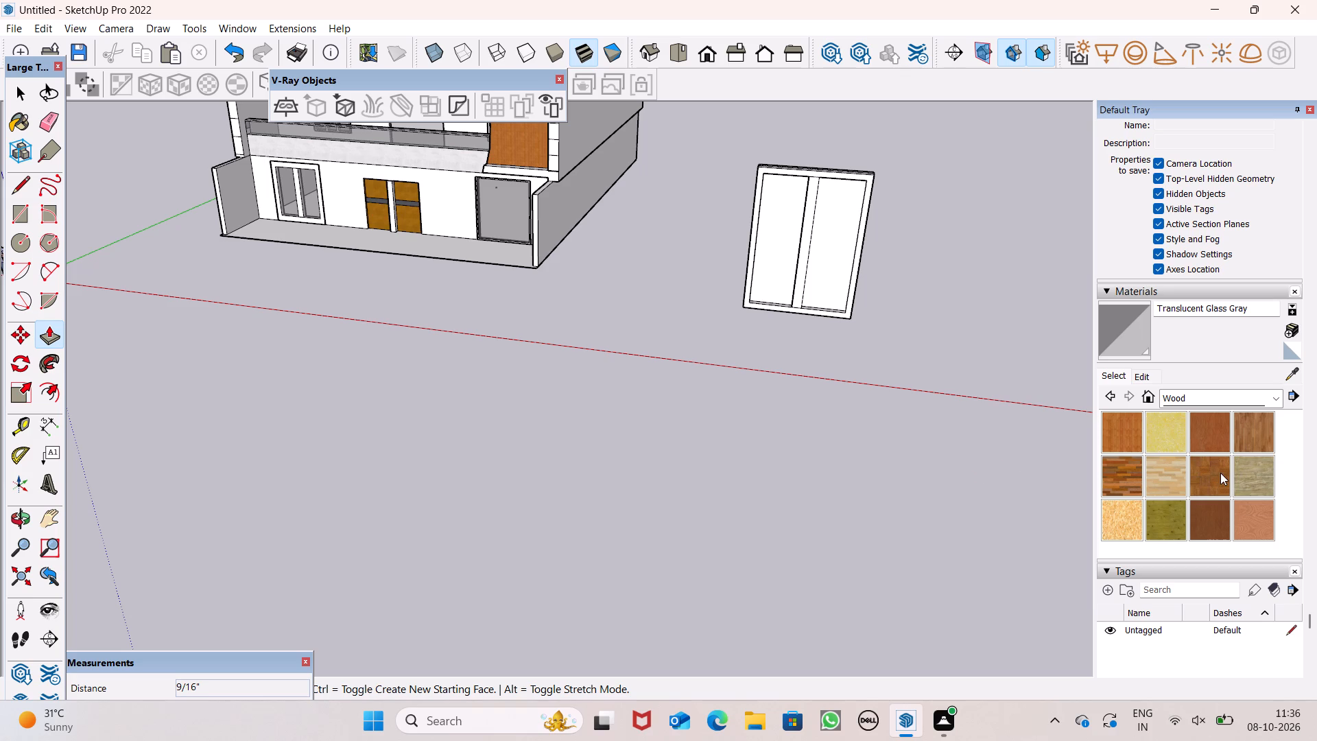
left_click(1251, 429)
left_click(833, 250)
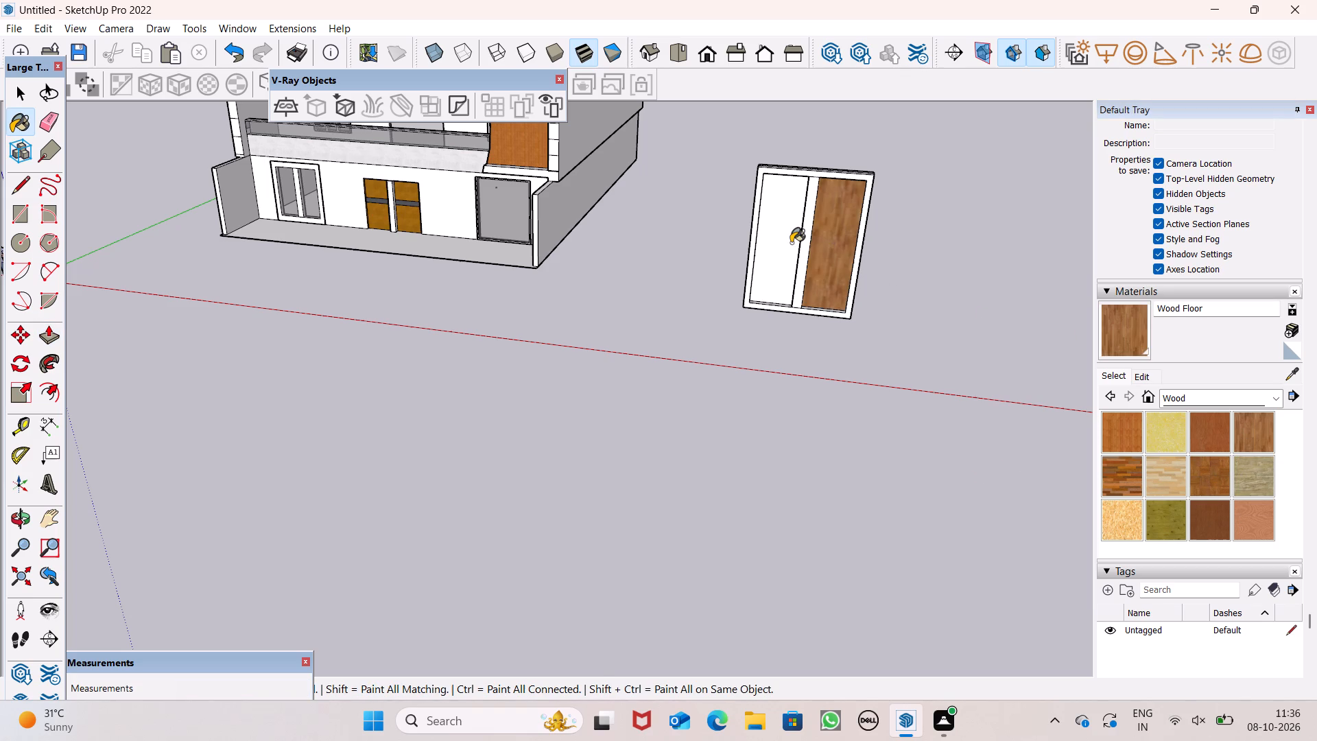
left_click(791, 243)
scroll(865, 277, "up", 4)
left_click(849, 291)
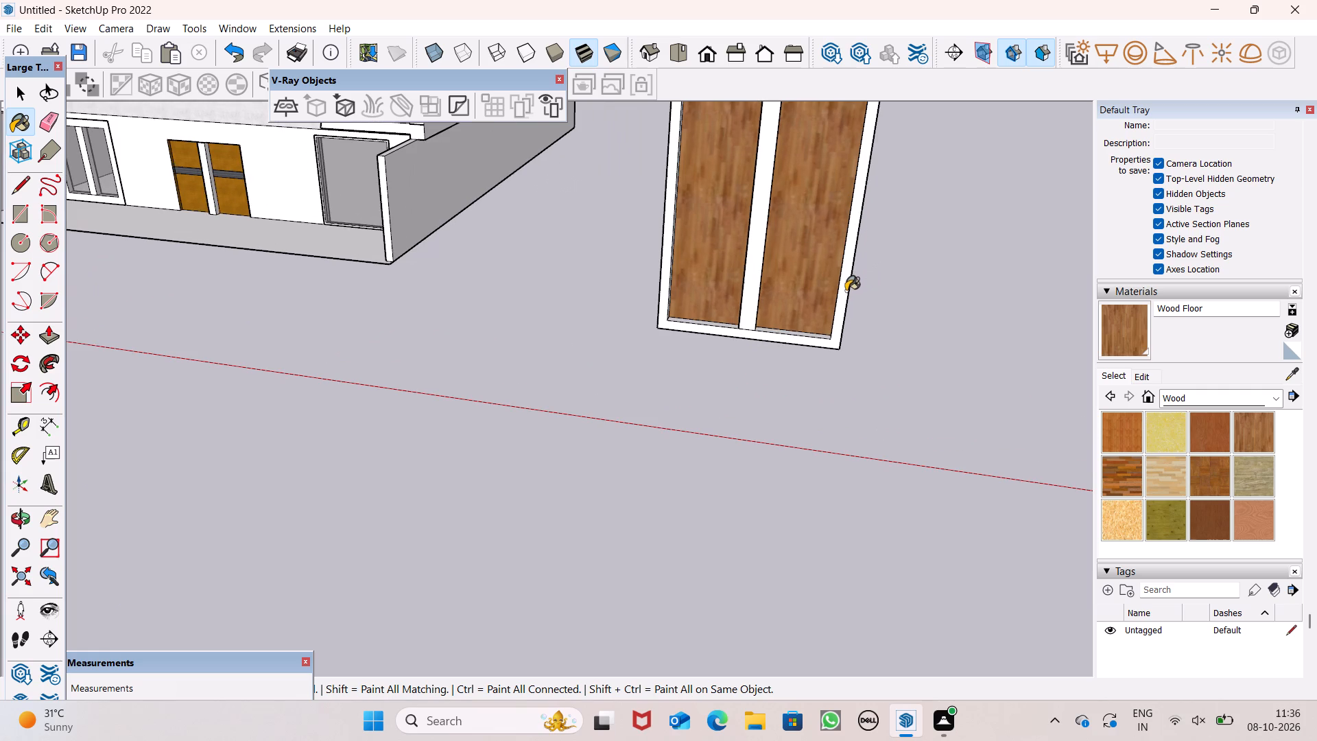
Paint the door panel's outer border and the bottom inner edges of both recesses with the Wood Floor material.
left_click(846, 289)
scroll(846, 293, "down", 7)
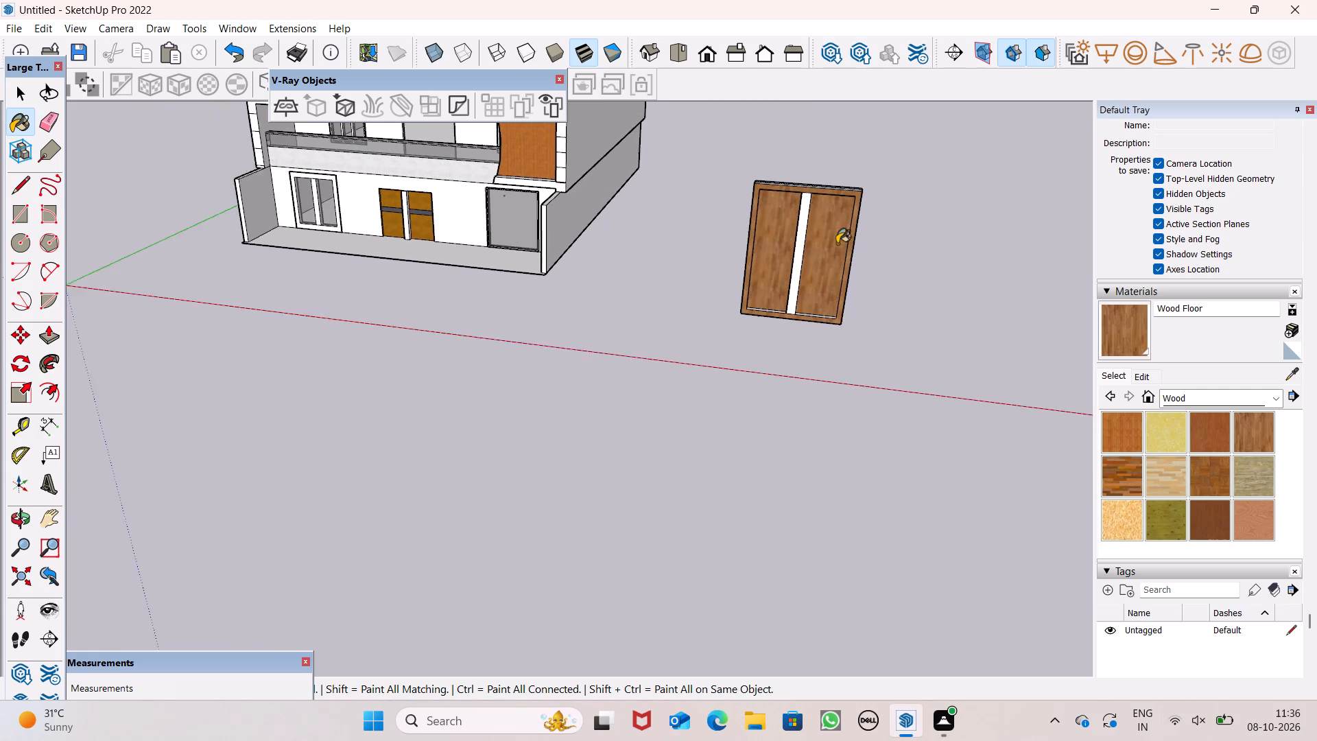
scroll(837, 242, "up", 1)
scroll(838, 231, "down", 1)
scroll(838, 220, "up", 4)
scroll(789, 396, "up", 7)
left_click(775, 410)
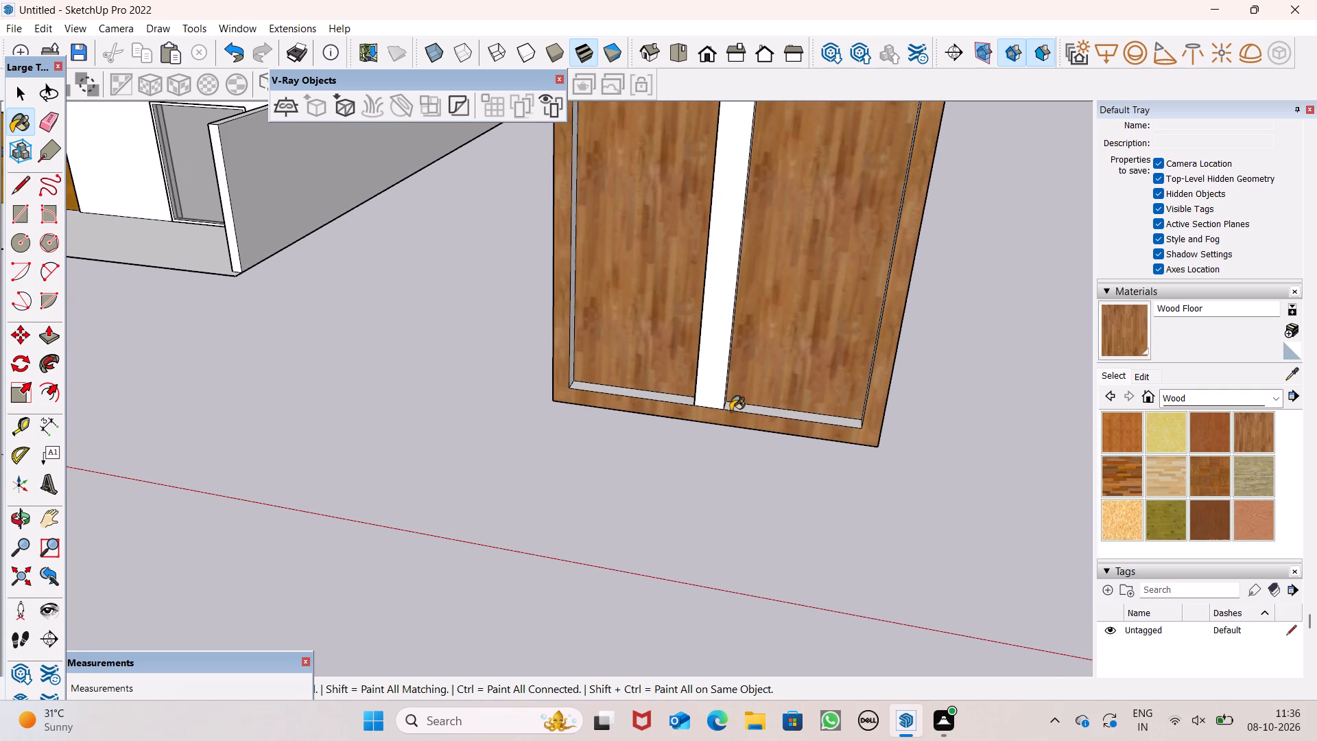
left_click(663, 399)
Paint the outer side inner edges of both recesses with Wood Floor, matching the border.
middle_click_drag(675, 387, 465, 346)
scroll(561, 294, "up", 5)
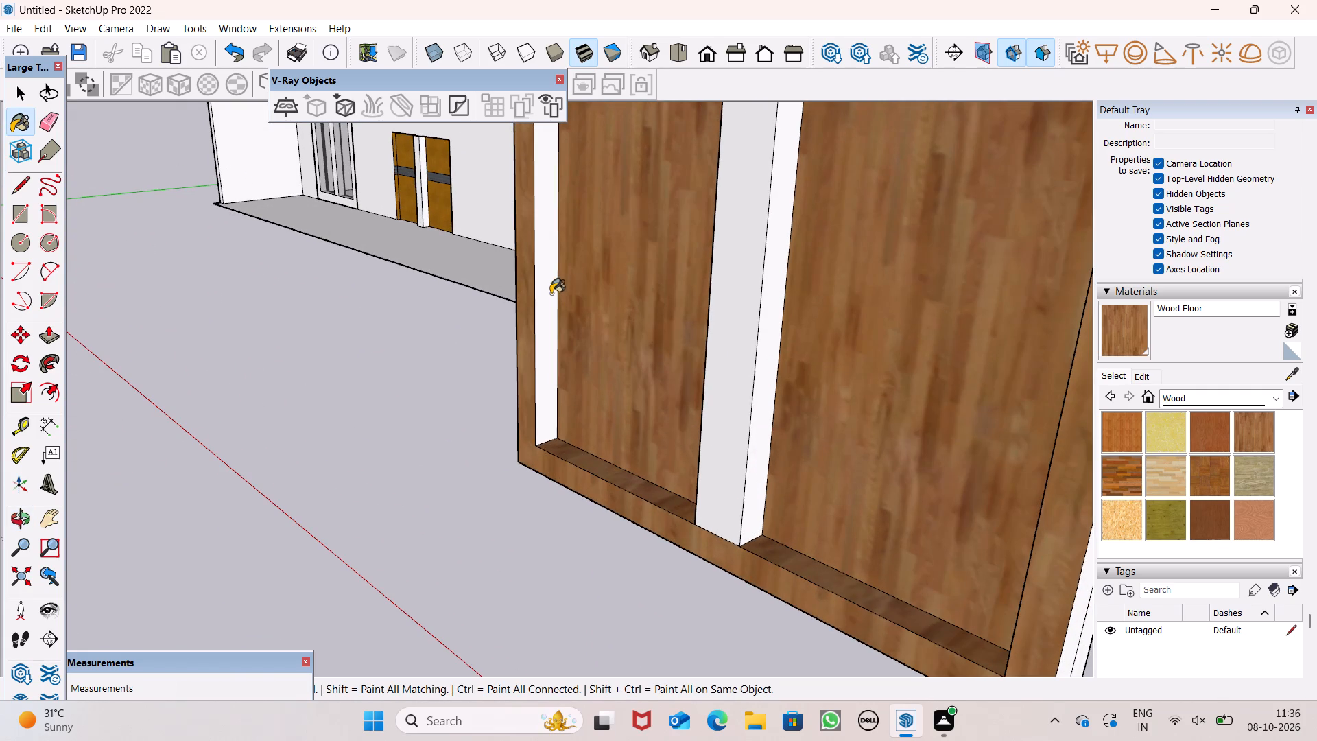
left_click(547, 294)
scroll(610, 349, "down", 1)
middle_click_drag(650, 414, 1084, 486)
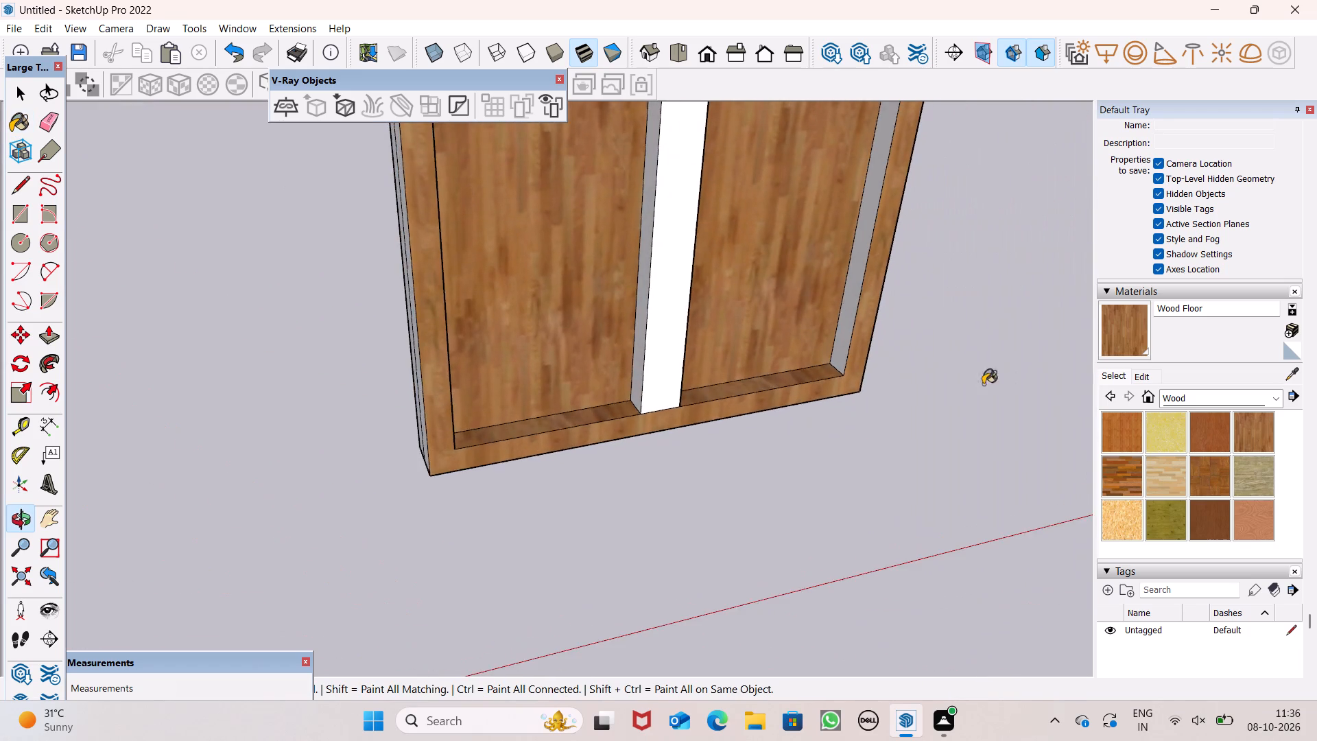
scroll(910, 342, "up", 4)
left_click(776, 295)
scroll(832, 316, "down", 8)
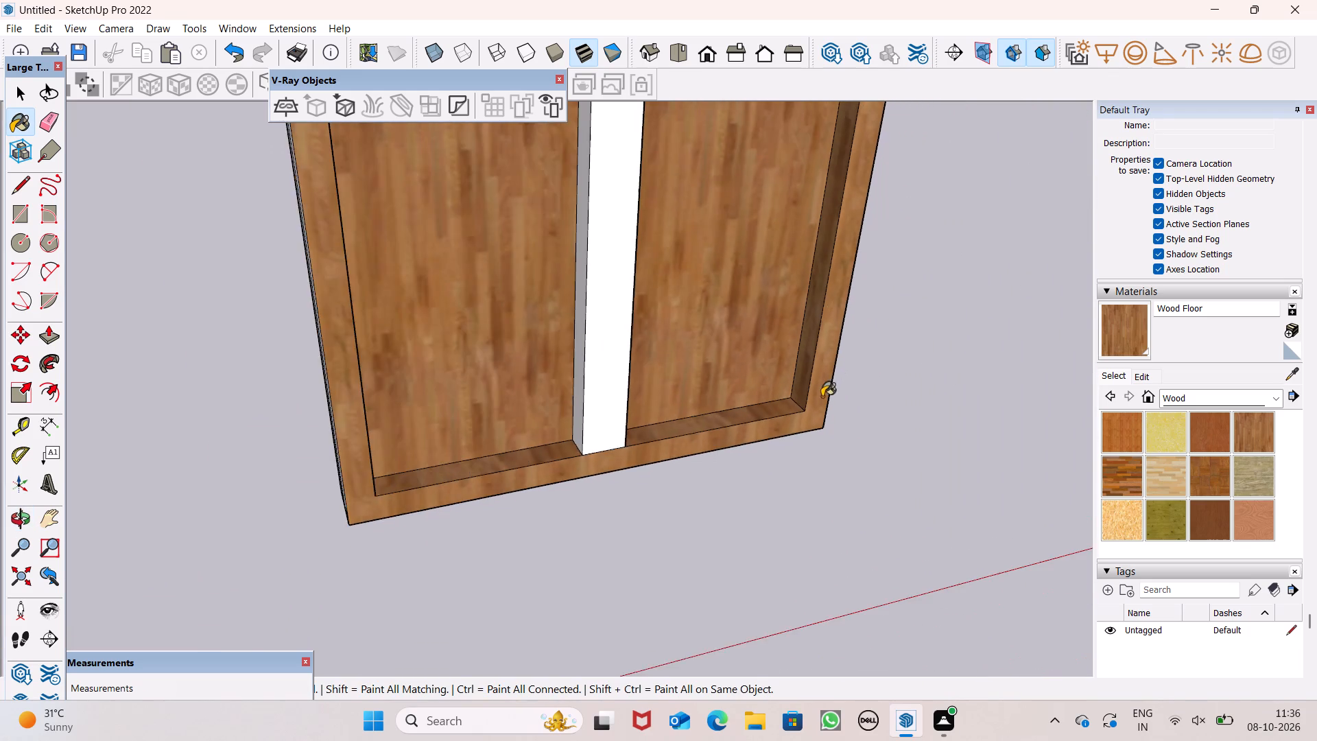
Paint the top inner edges of the two recesses with Wood Floor.
scroll(822, 397, "down", 13)
middle_click_drag(822, 429, 777, 205)
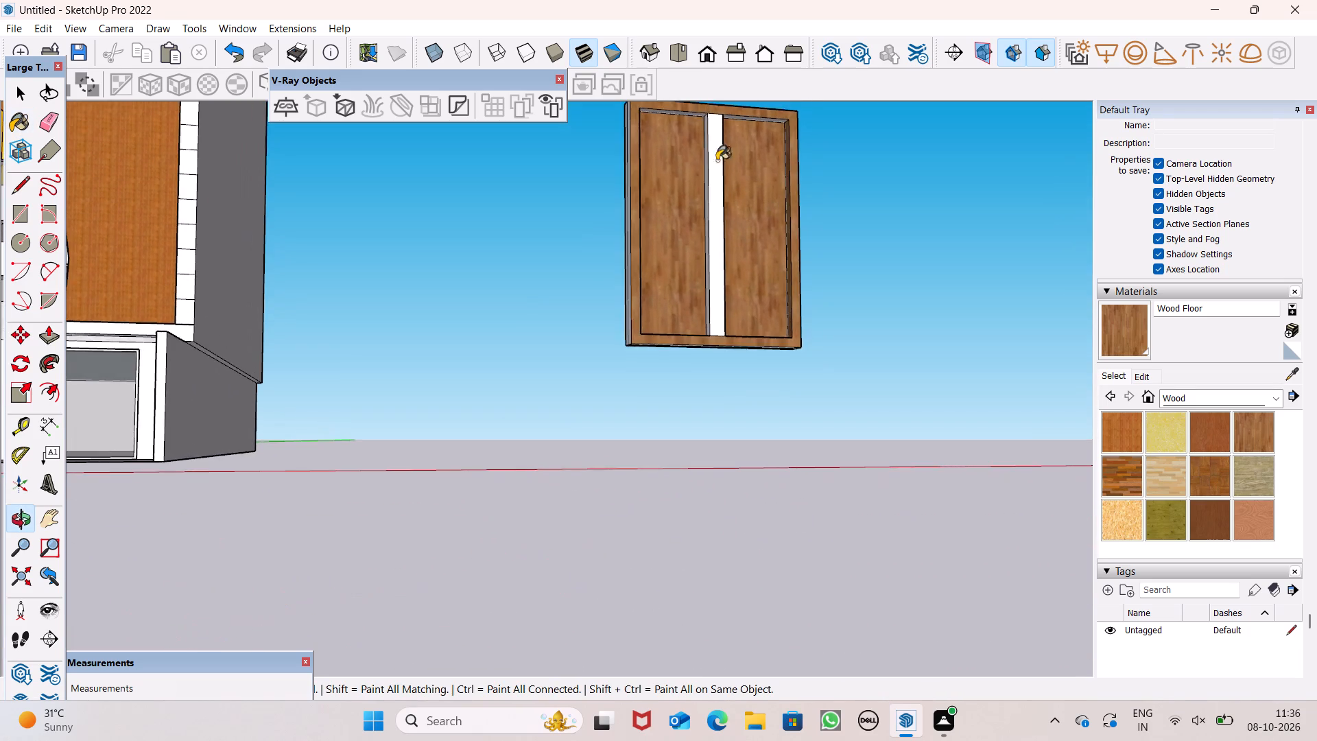
scroll(698, 130, "up", 7)
scroll(722, 182, "down", 4)
scroll(731, 127, "up", 7)
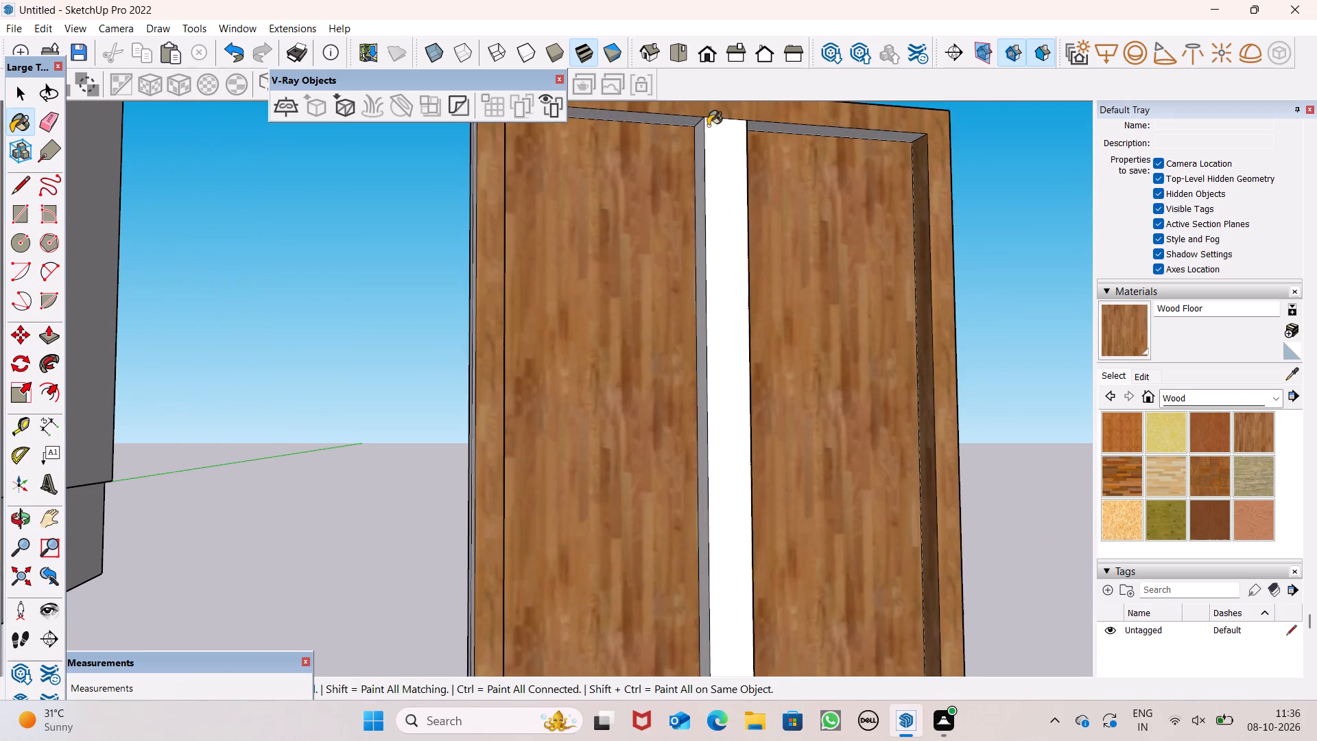
scroll(707, 123, "up", 6)
left_click(687, 126)
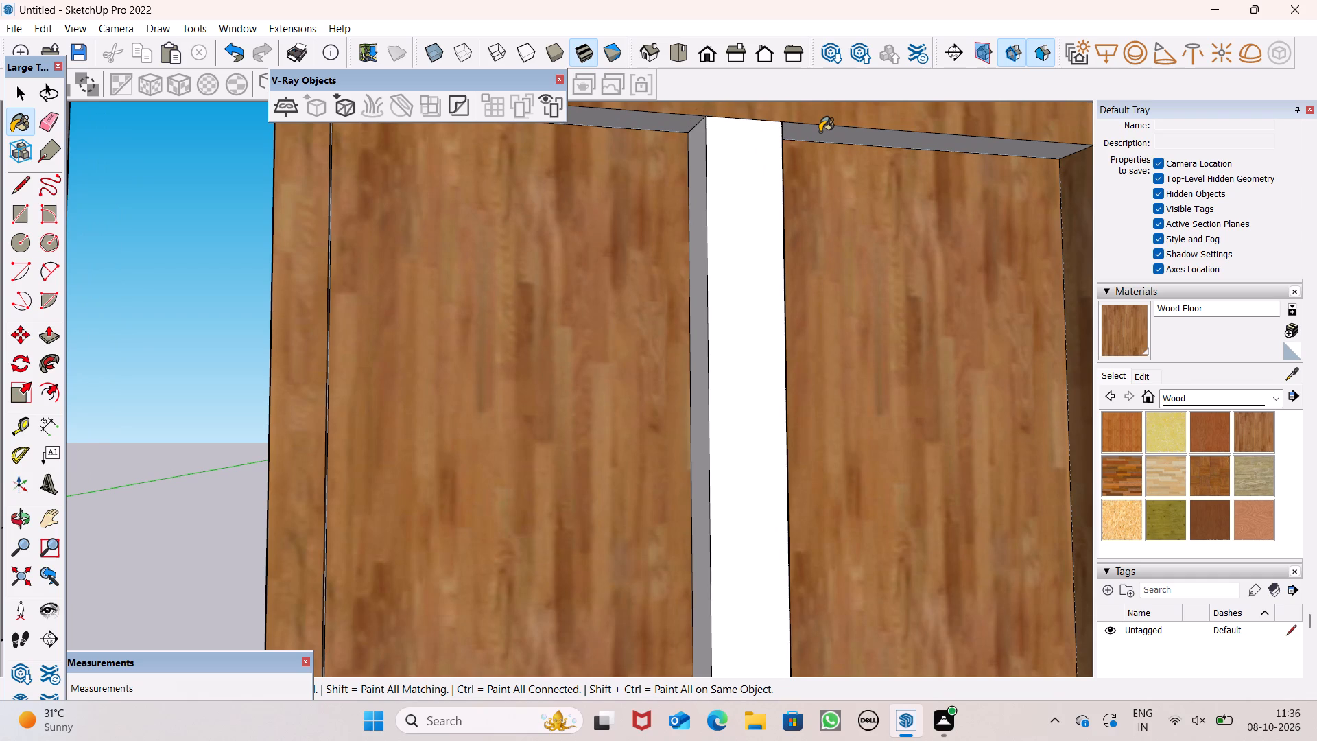
left_click(820, 132)
scroll(811, 180, "down", 15)
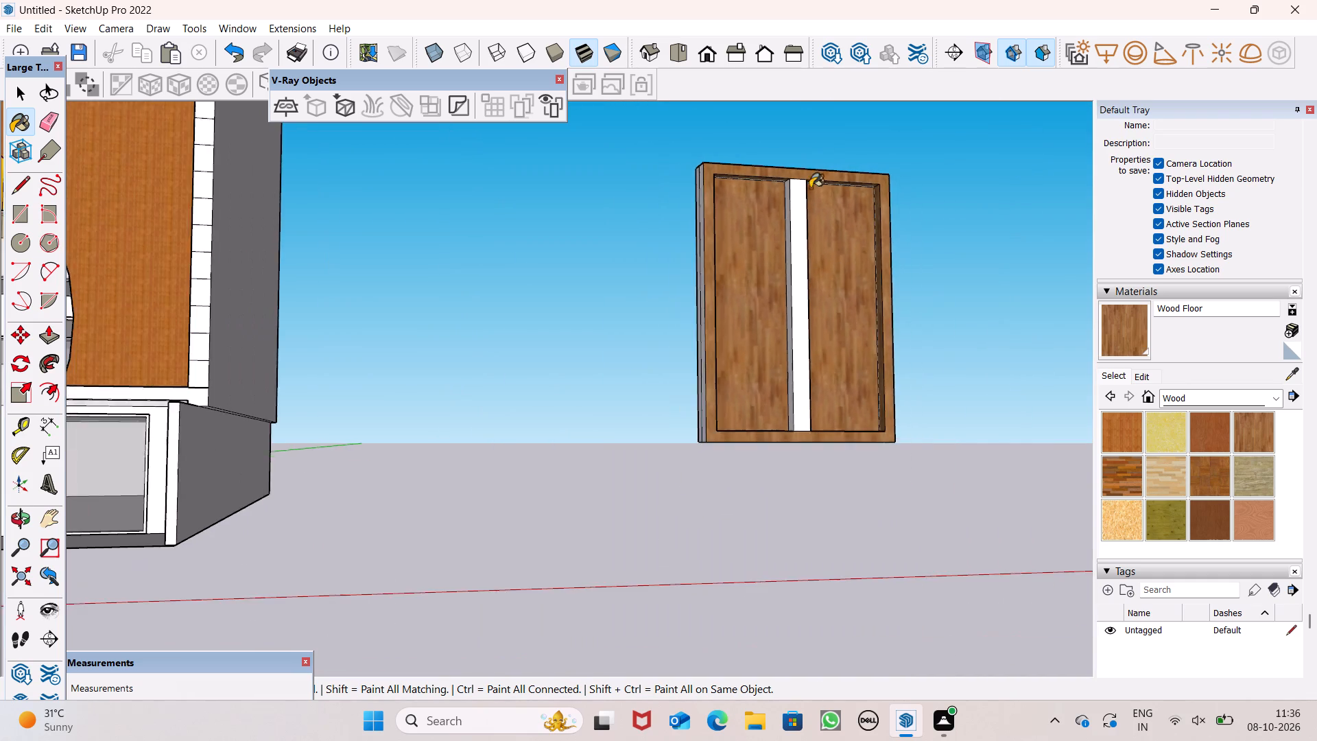
Select the whole door panel with all its connected geometry and make it a group.
middle_click_drag(844, 306, 776, 417)
scroll(849, 397, "down", 4)
key("space")
triple_click(775, 454)
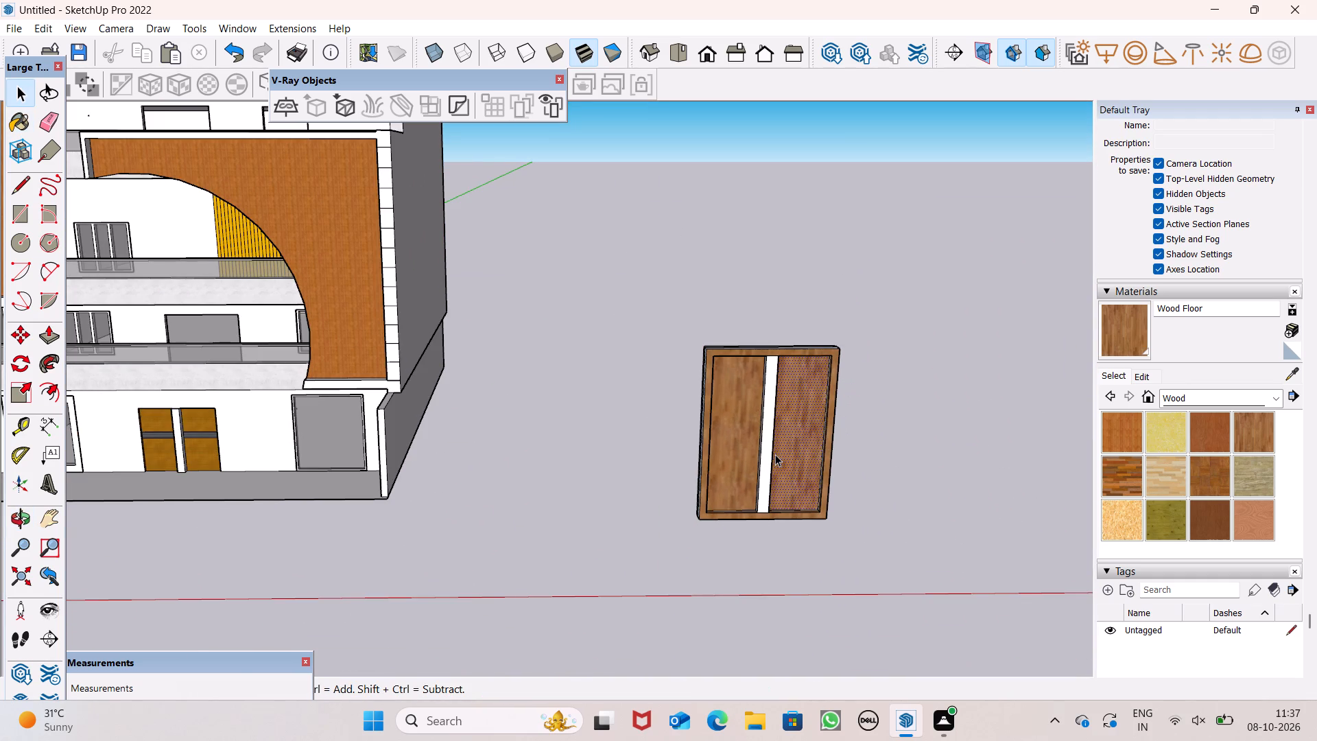
right_click(774, 454)
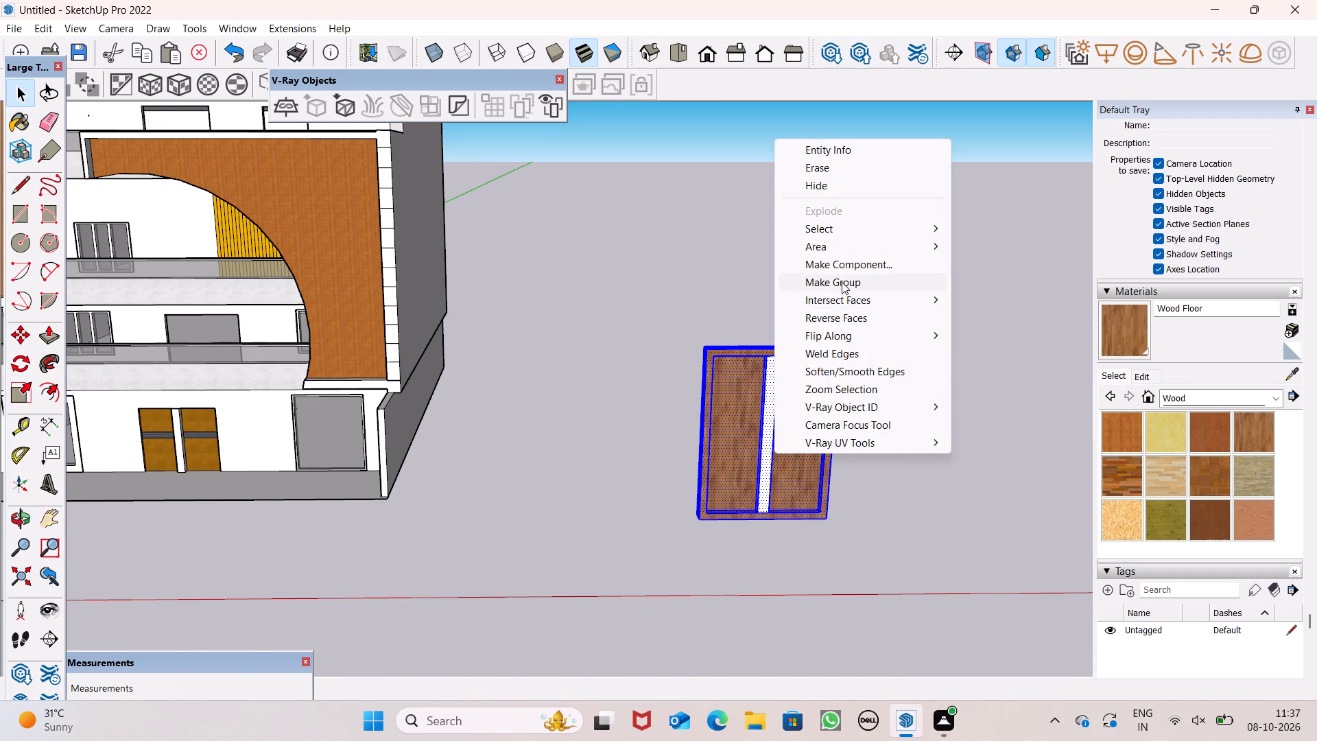
left_click(842, 282)
Move the door group from its place beside the building to in front of the facade's right end.
scroll(888, 297, "down", 7)
scroll(936, 413, "up", 2)
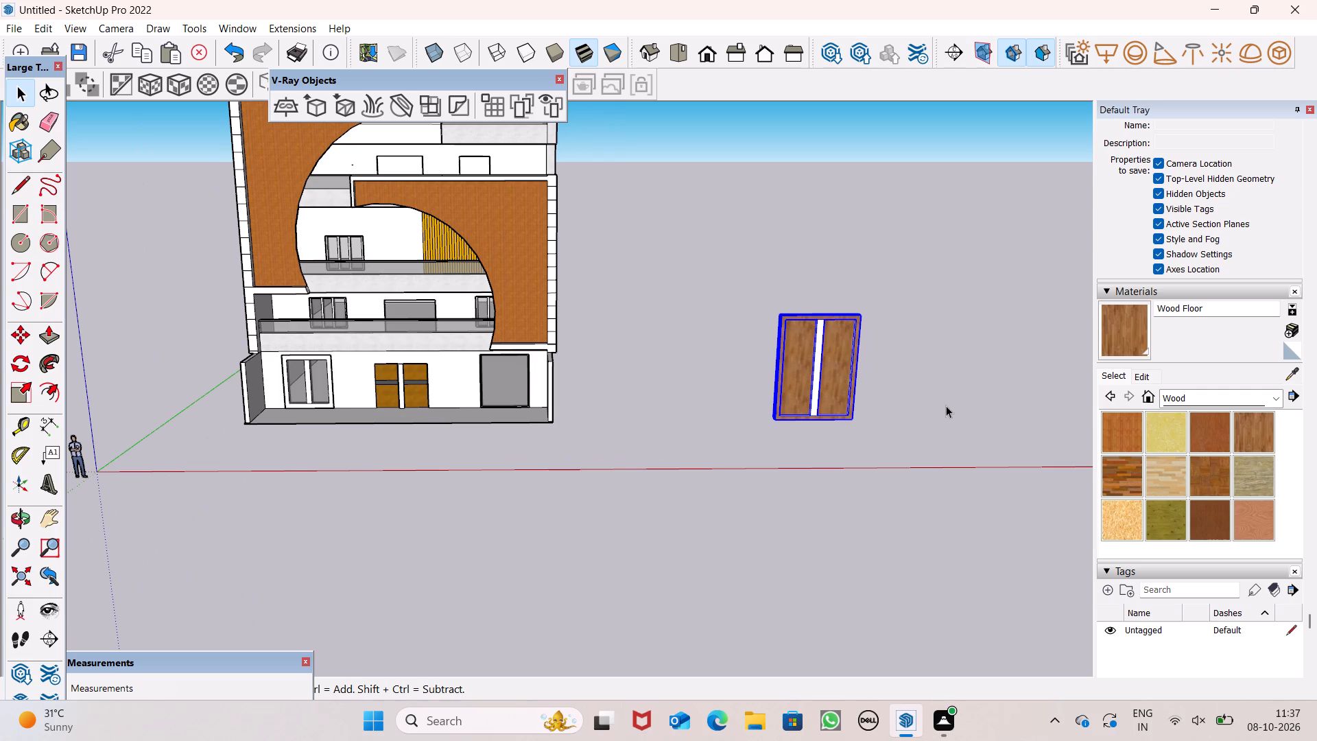
key("m")
key("Return")
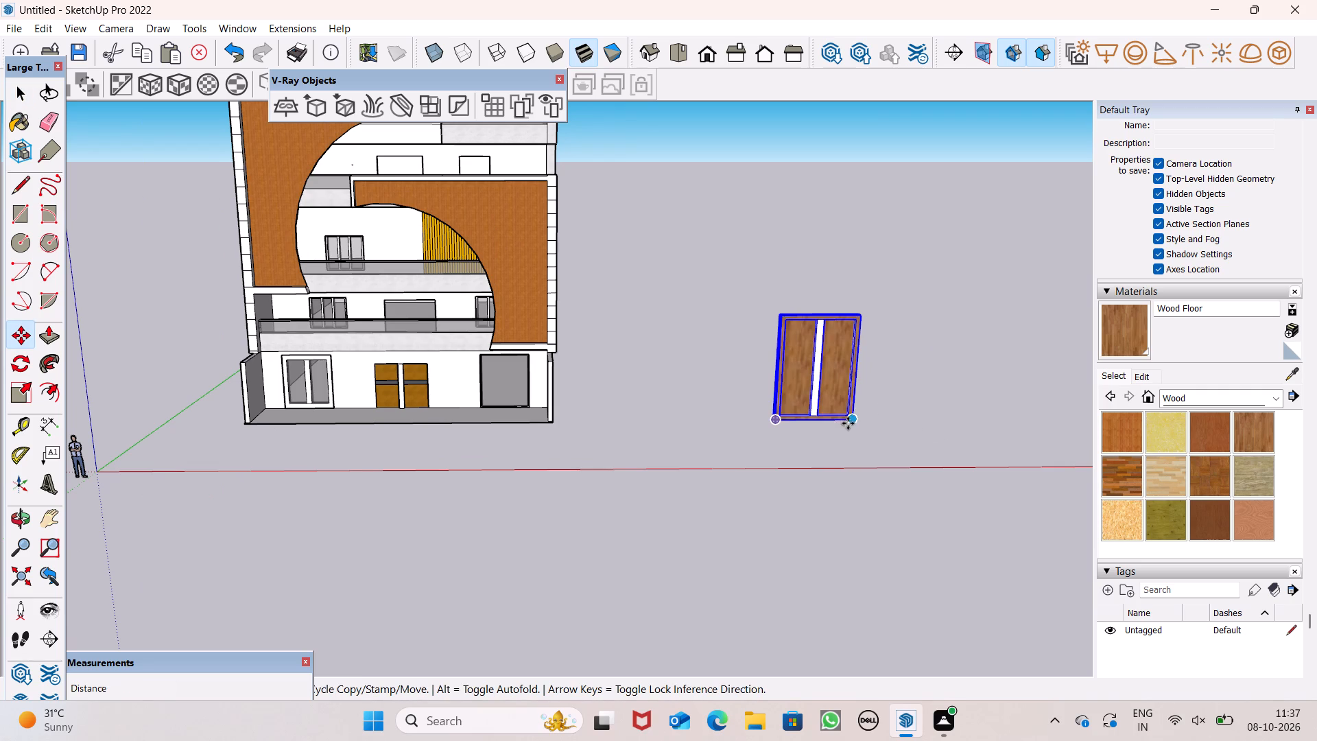
left_click_drag(851, 416, 430, 321)
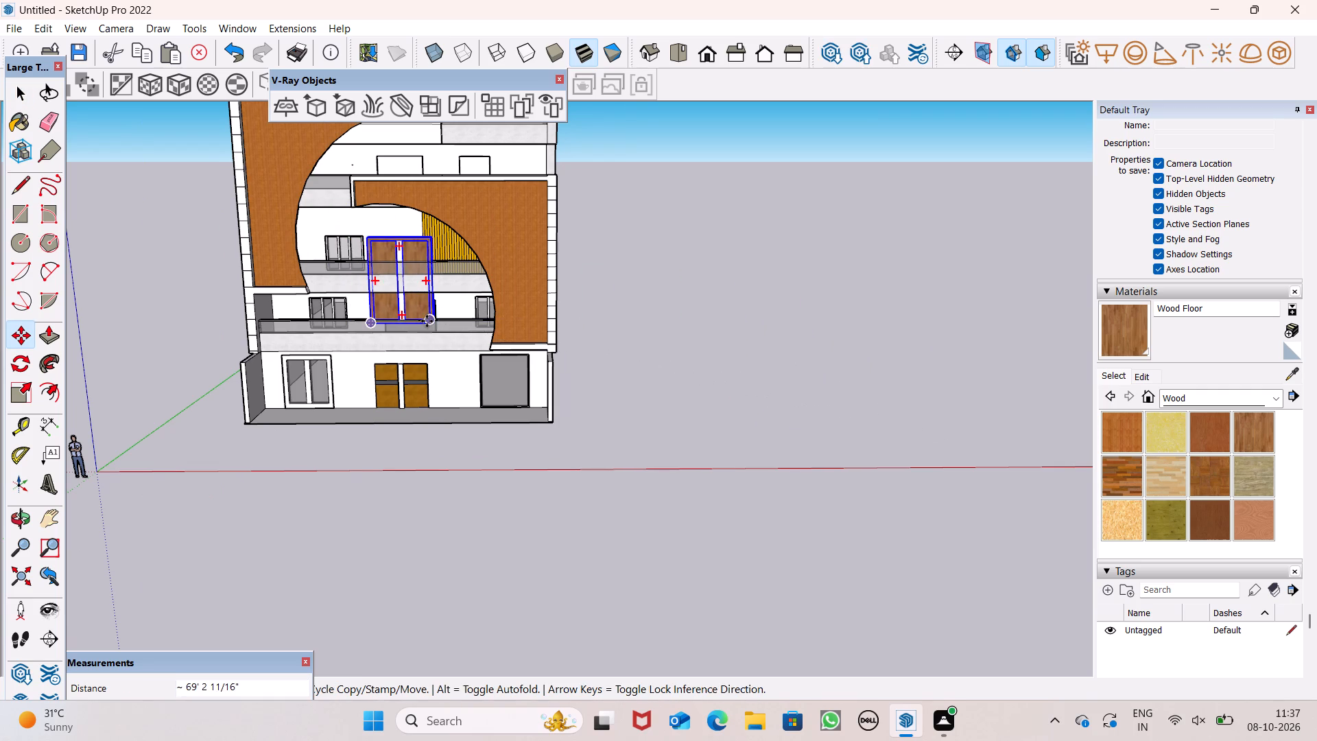
scroll(427, 316, "up", 5)
left_click_drag(438, 326, 739, 455)
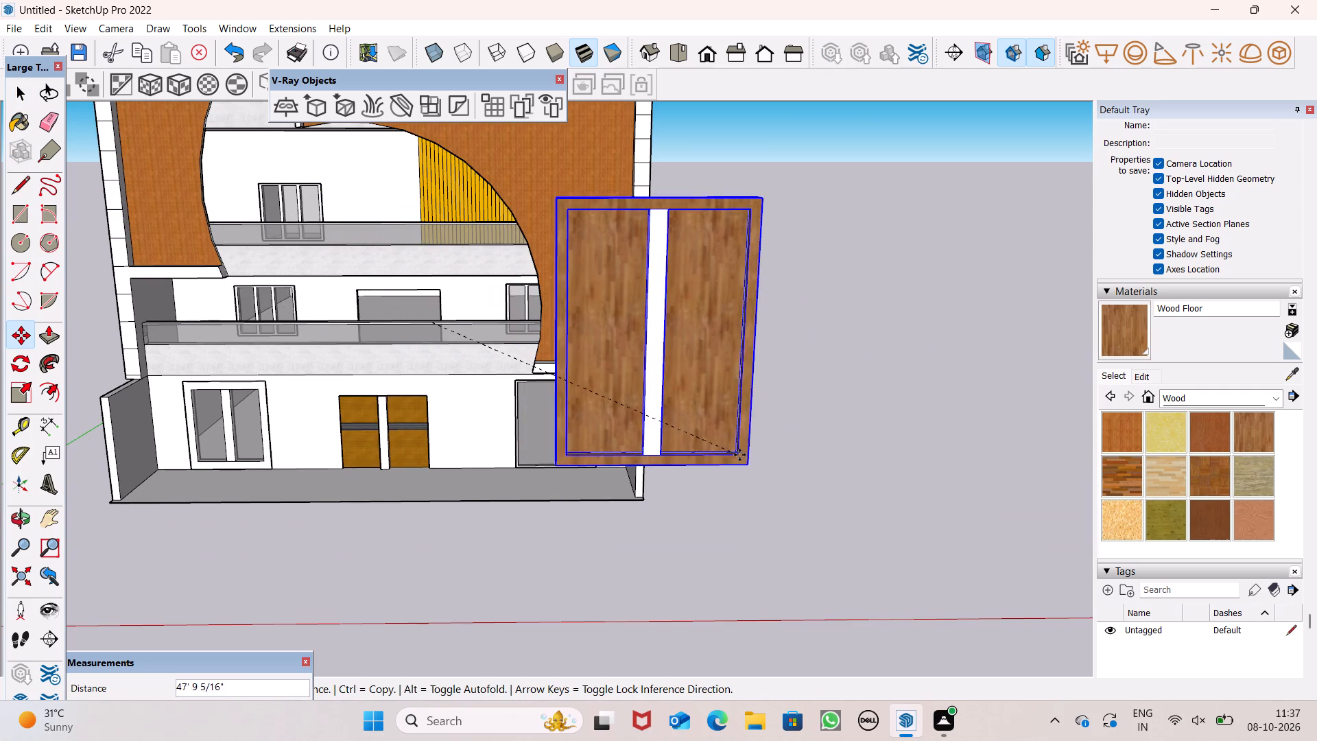
left_click_drag(739, 455, 768, 467)
Scale the door group down uniformly from its upper corner to about the height of the building's door openings.
left_click(20, 394)
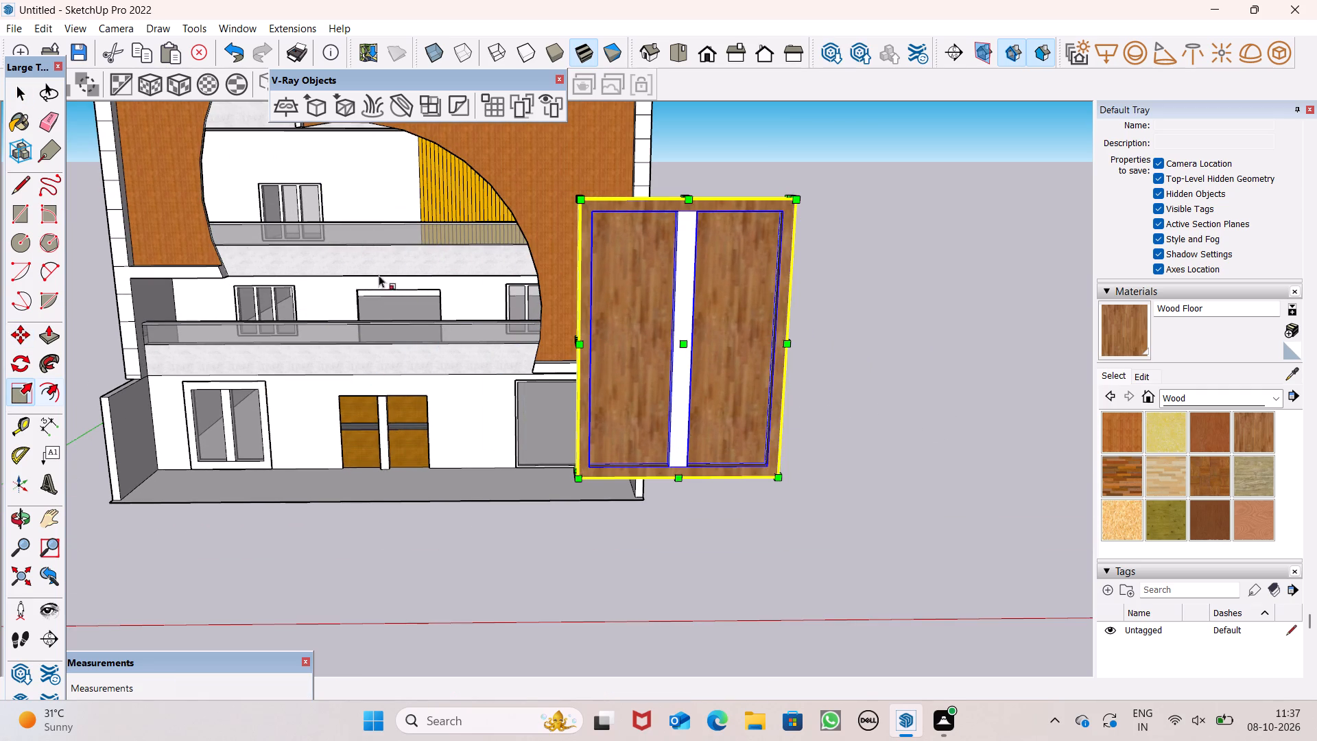
left_click_drag(577, 203, 651, 398)
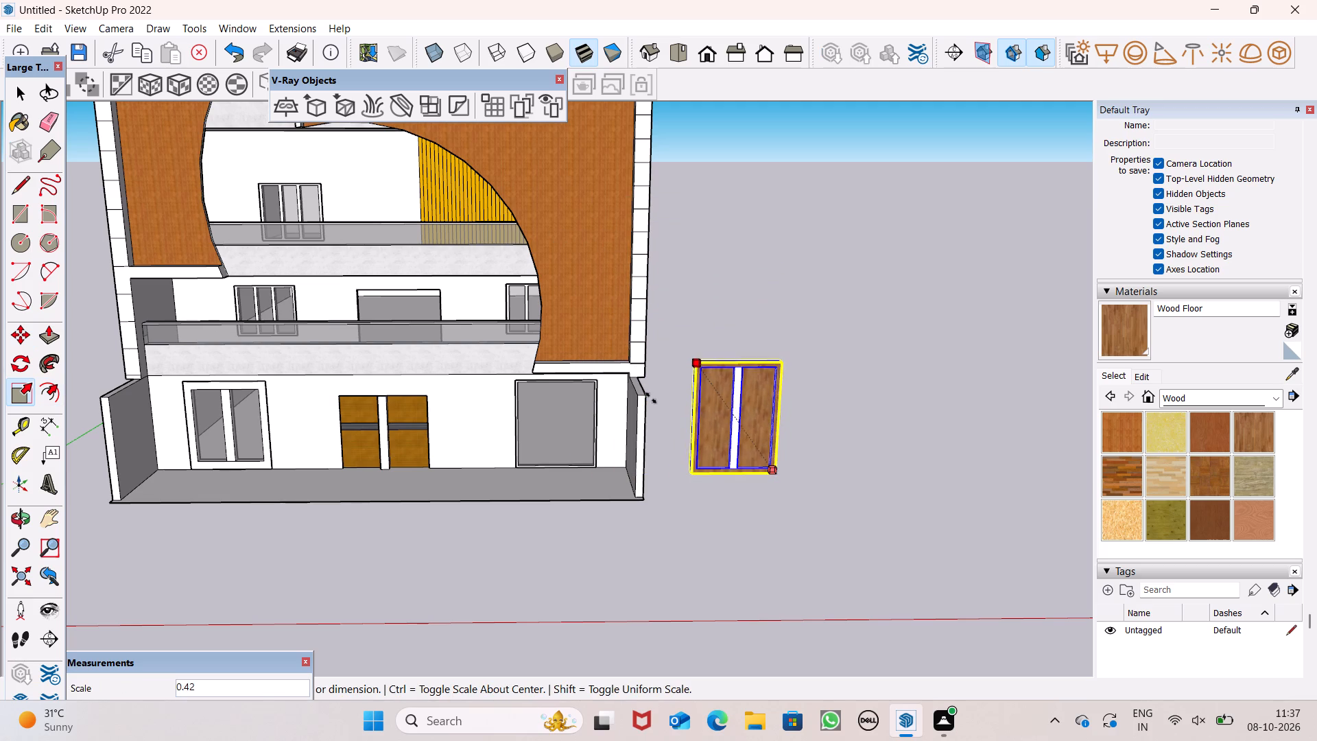
left_click_drag(651, 398, 656, 431)
Move the scaled door group onto the first-floor balcony, against the central door opening.
key("space")
key("m")
key("Return")
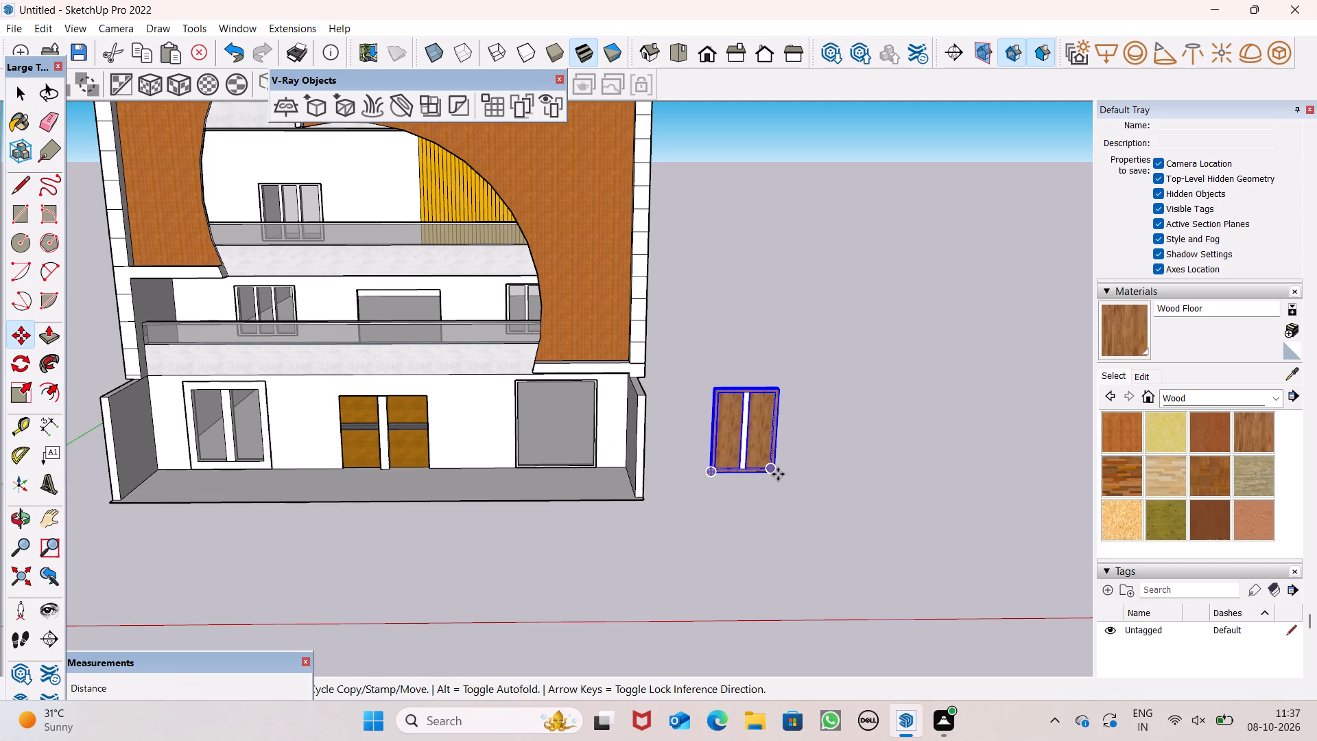
left_click_drag(777, 473, 432, 338)
scroll(444, 307, "up", 1)
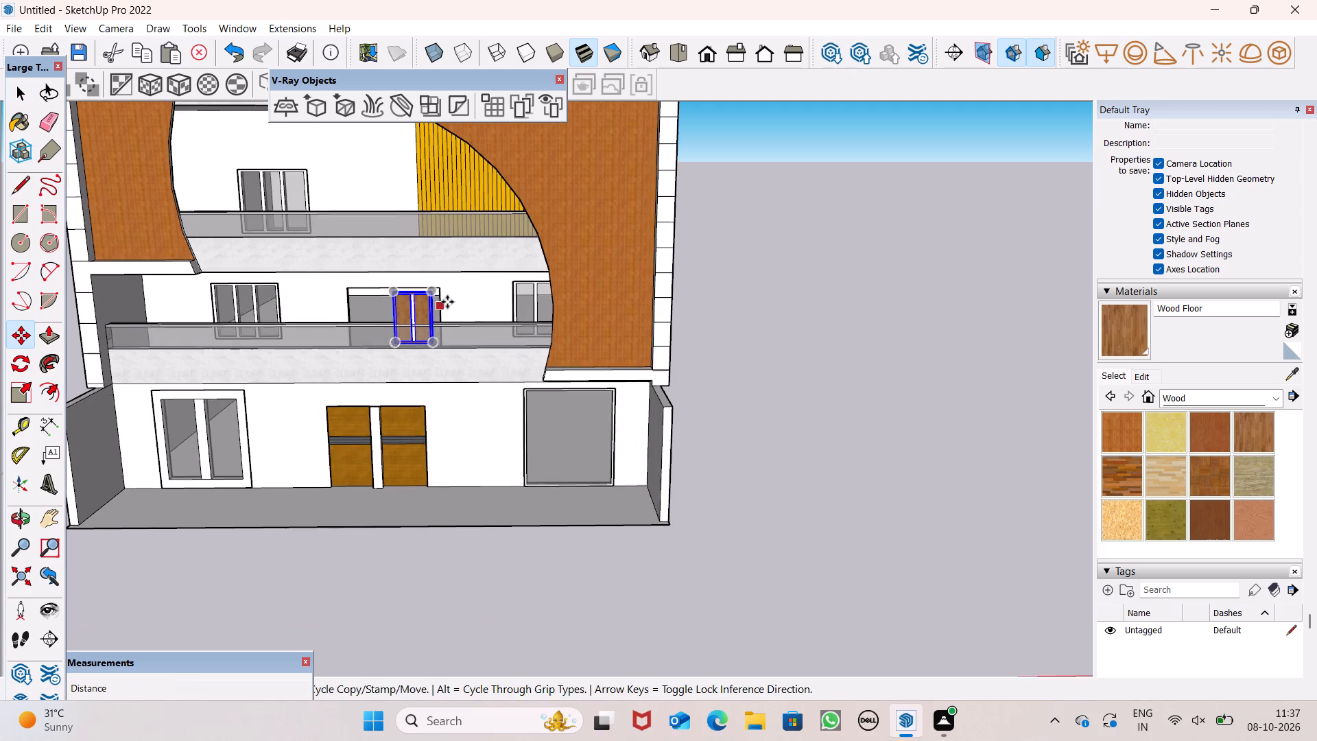
Move the door group by its lower corner back through the balcony into the central first-floor opening.
scroll(447, 302, "up", 3)
middle_click_drag(454, 320, 690, 460)
scroll(680, 455, "up", 1)
scroll(422, 438, "up", 2)
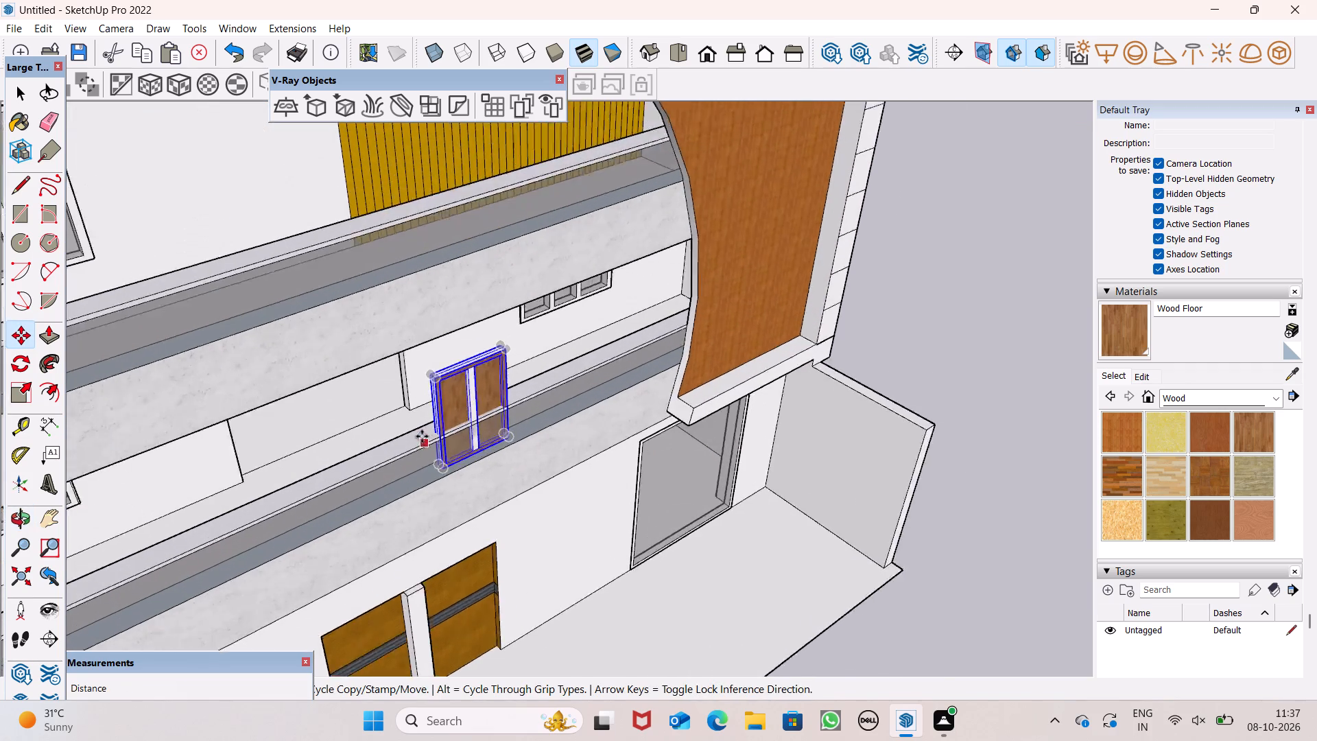
scroll(422, 436, "up", 3)
left_click_drag(449, 484, 325, 425)
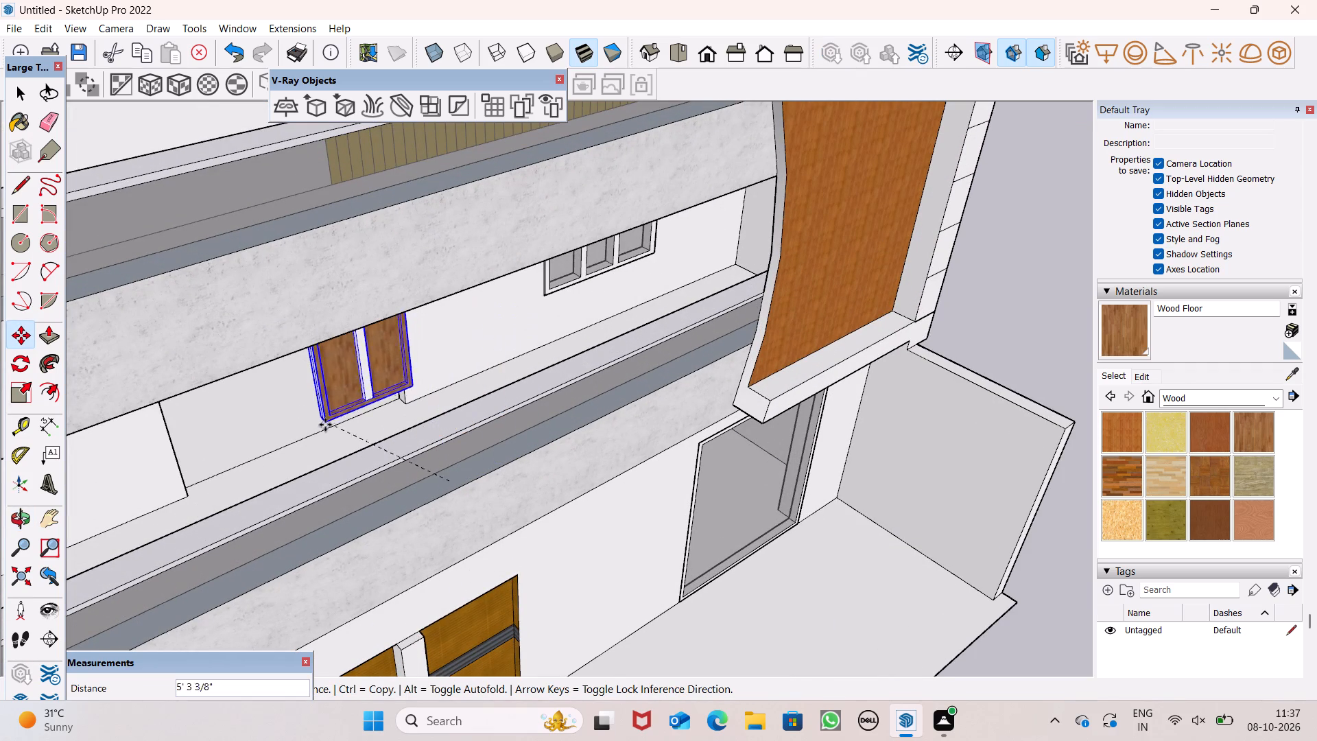
left_click_drag(325, 425, 299, 440)
scroll(442, 408, "up", 1)
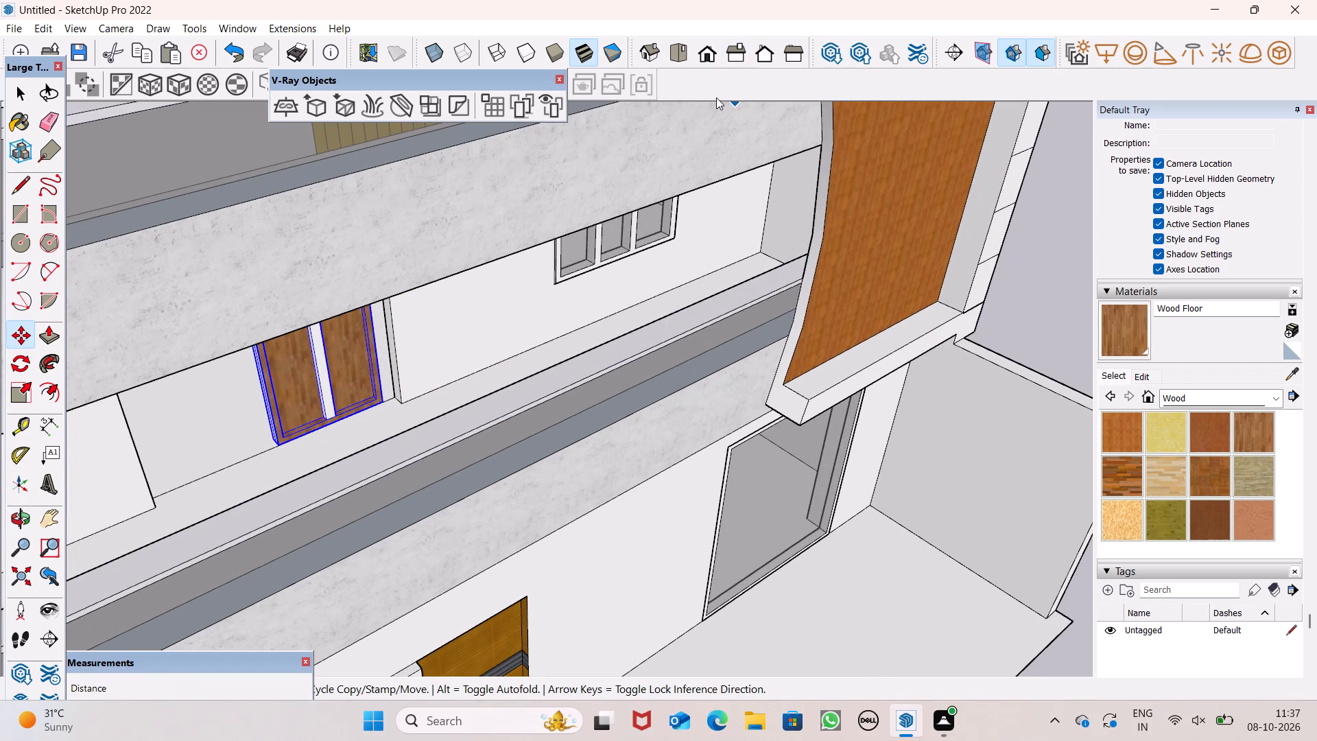
Dismiss the chat notification covering the materials and tags area.
scroll(772, 67, "down", 3)
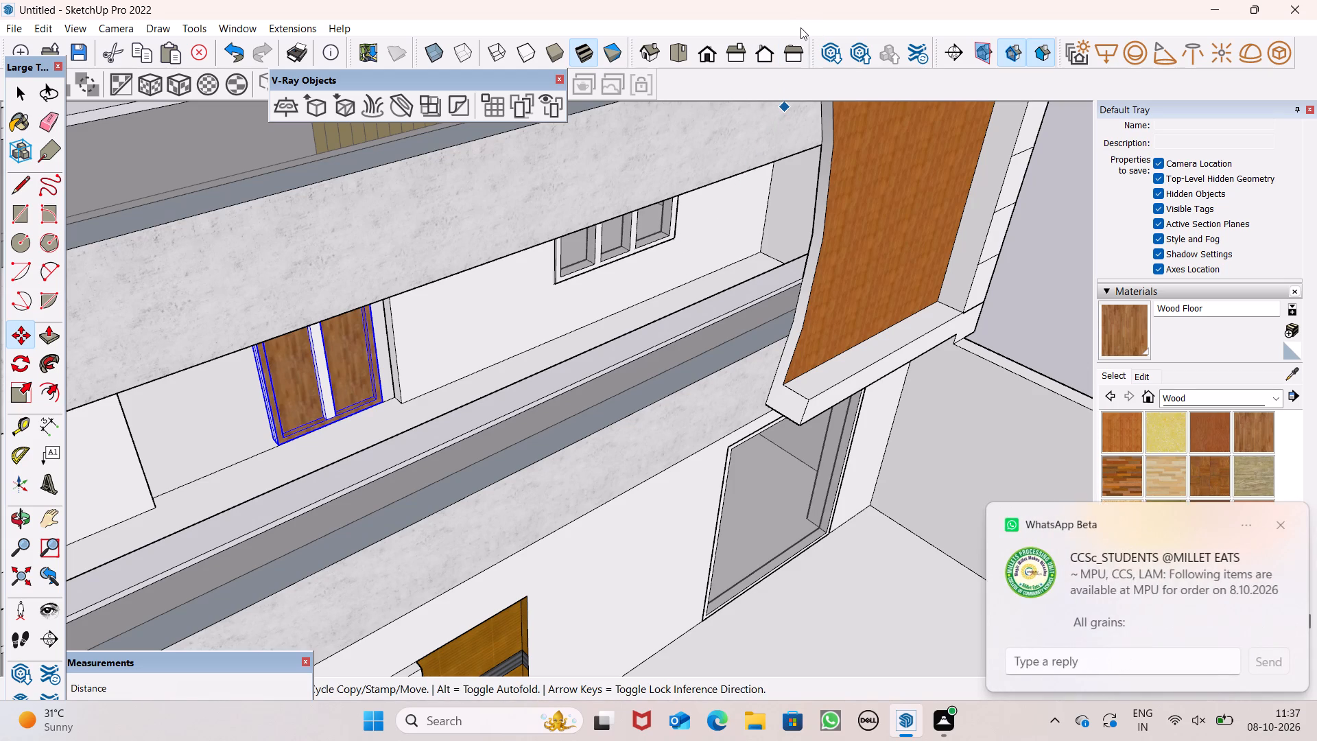
scroll(720, 220, "down", 1)
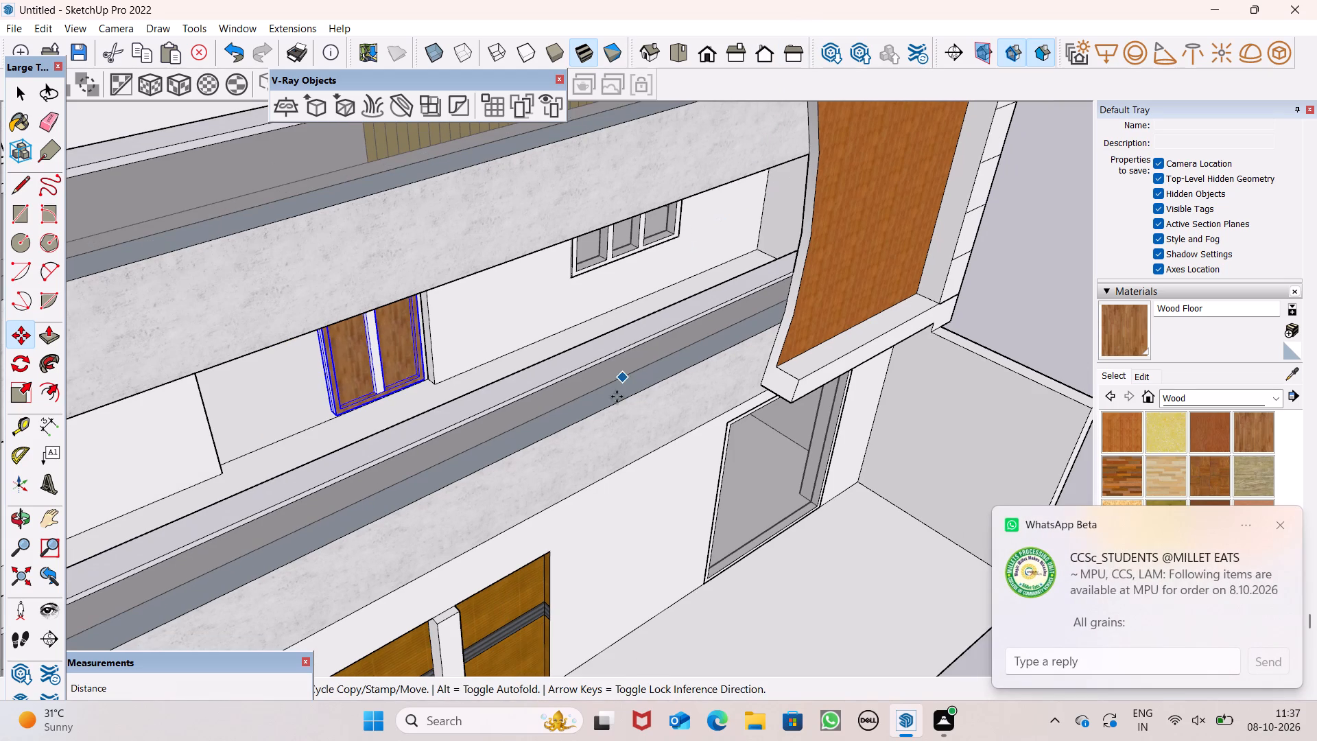
left_click(1284, 527)
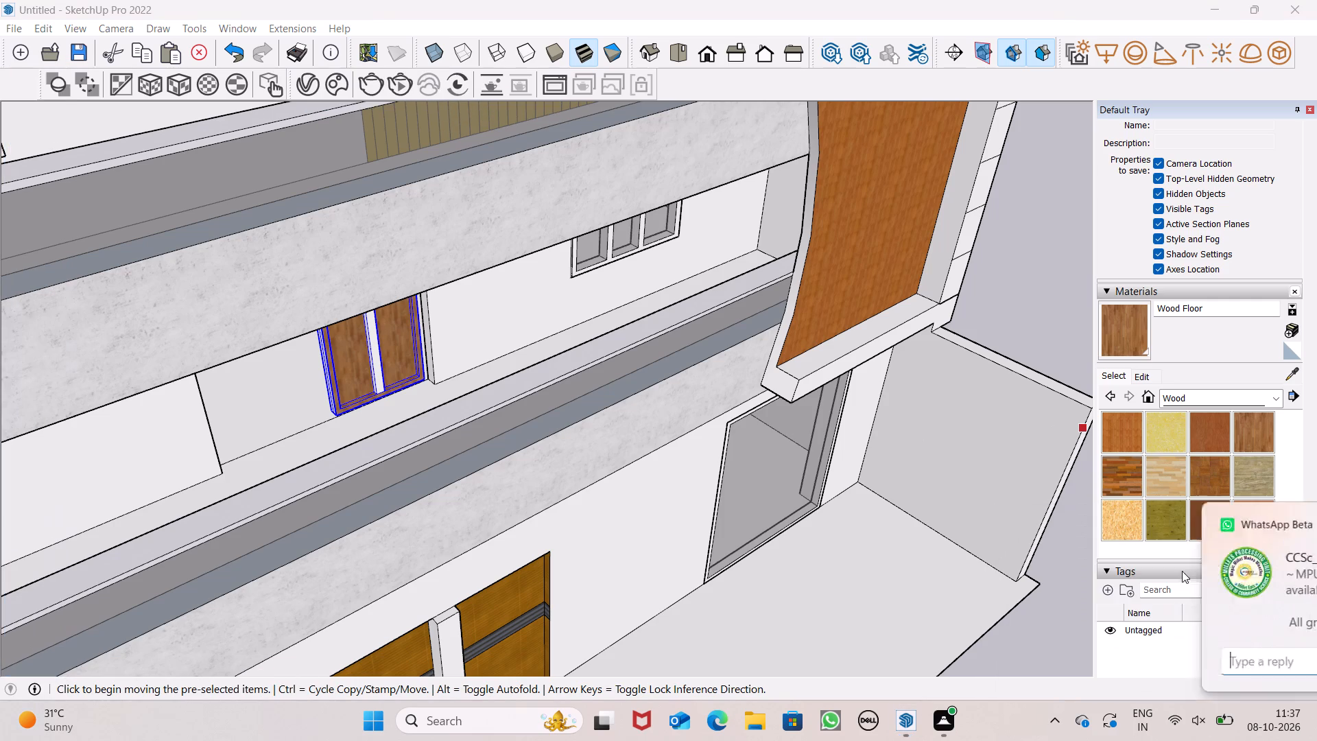
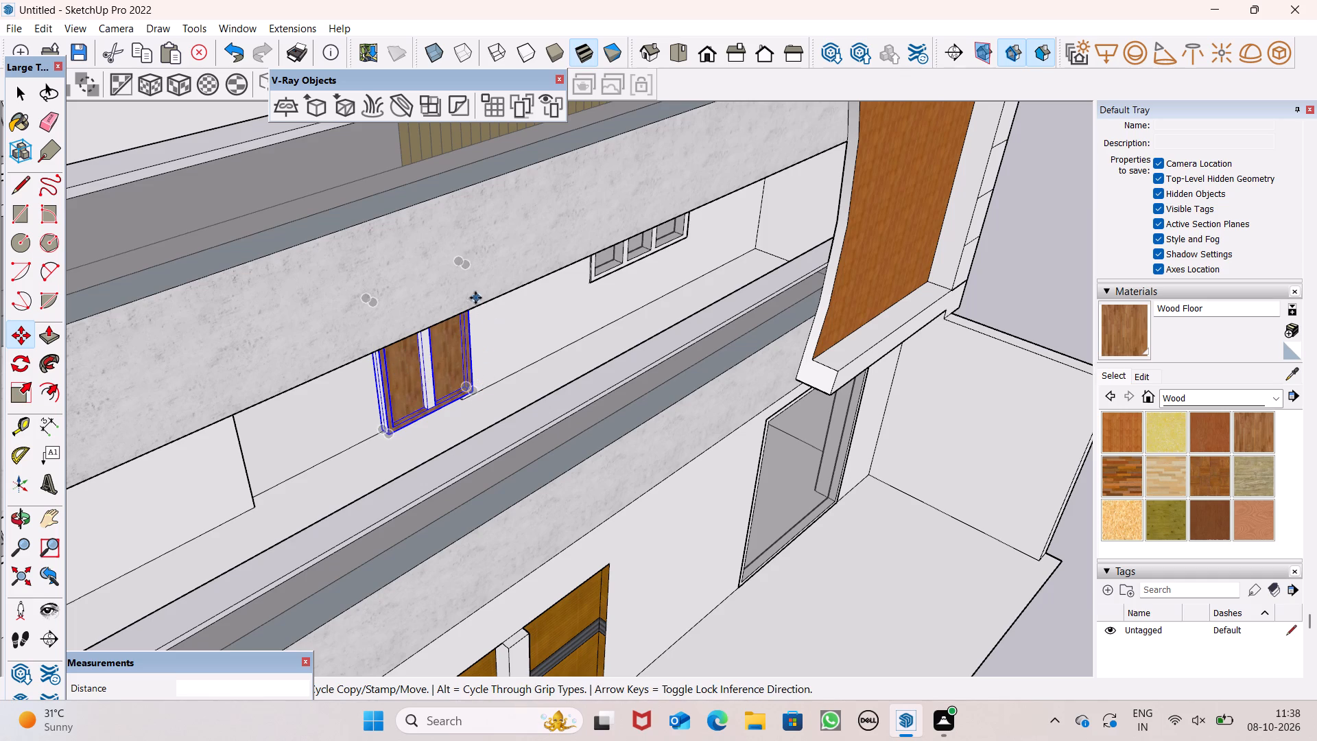
Move the door group by its lower corner to the lower corner of the central first-floor balcony opening.
scroll(337, 550, "up", 5)
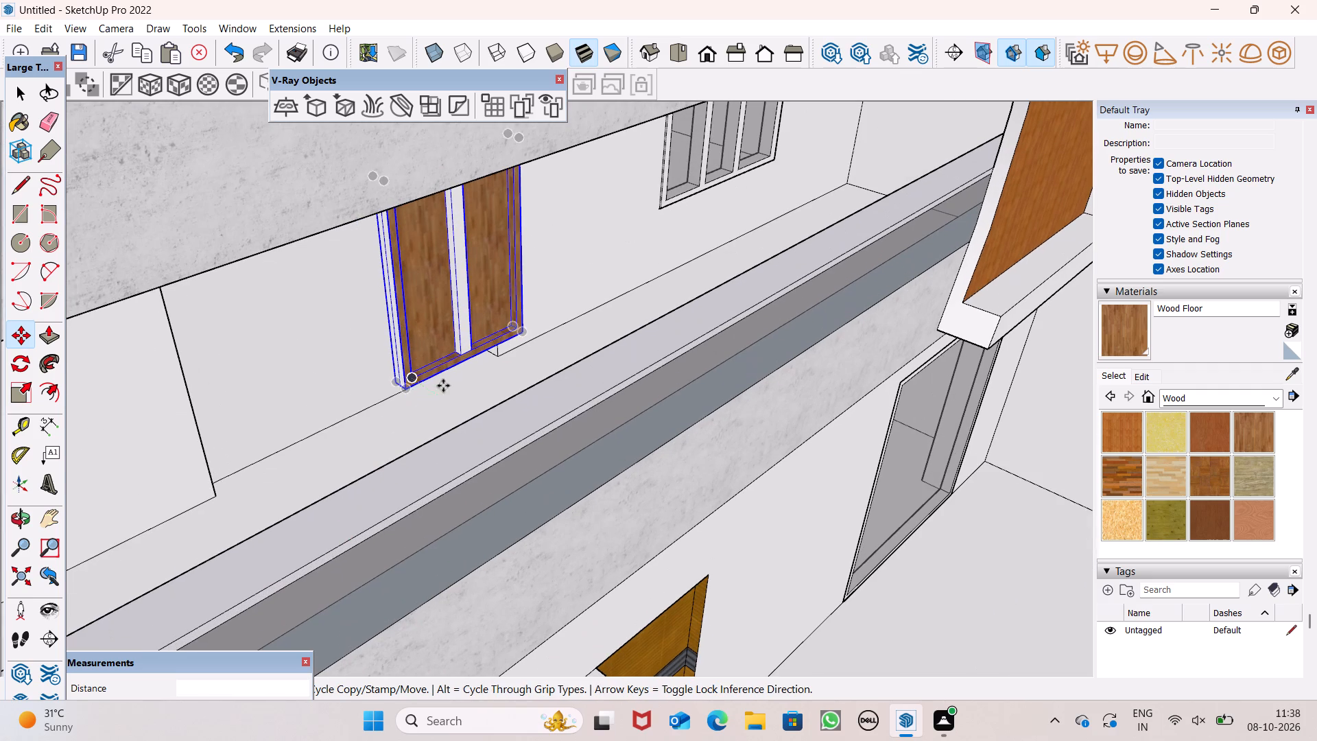
left_click_drag(402, 393, 222, 497)
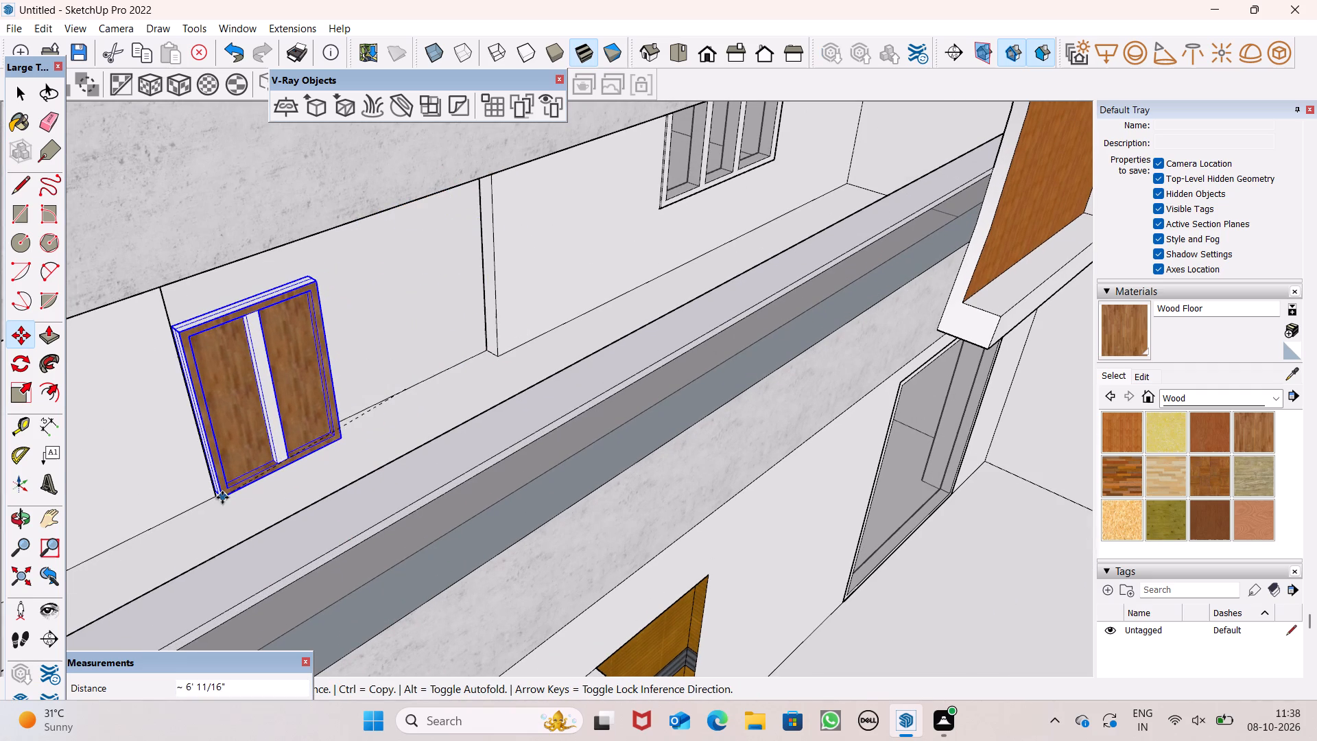
left_click_drag(222, 497, 216, 497)
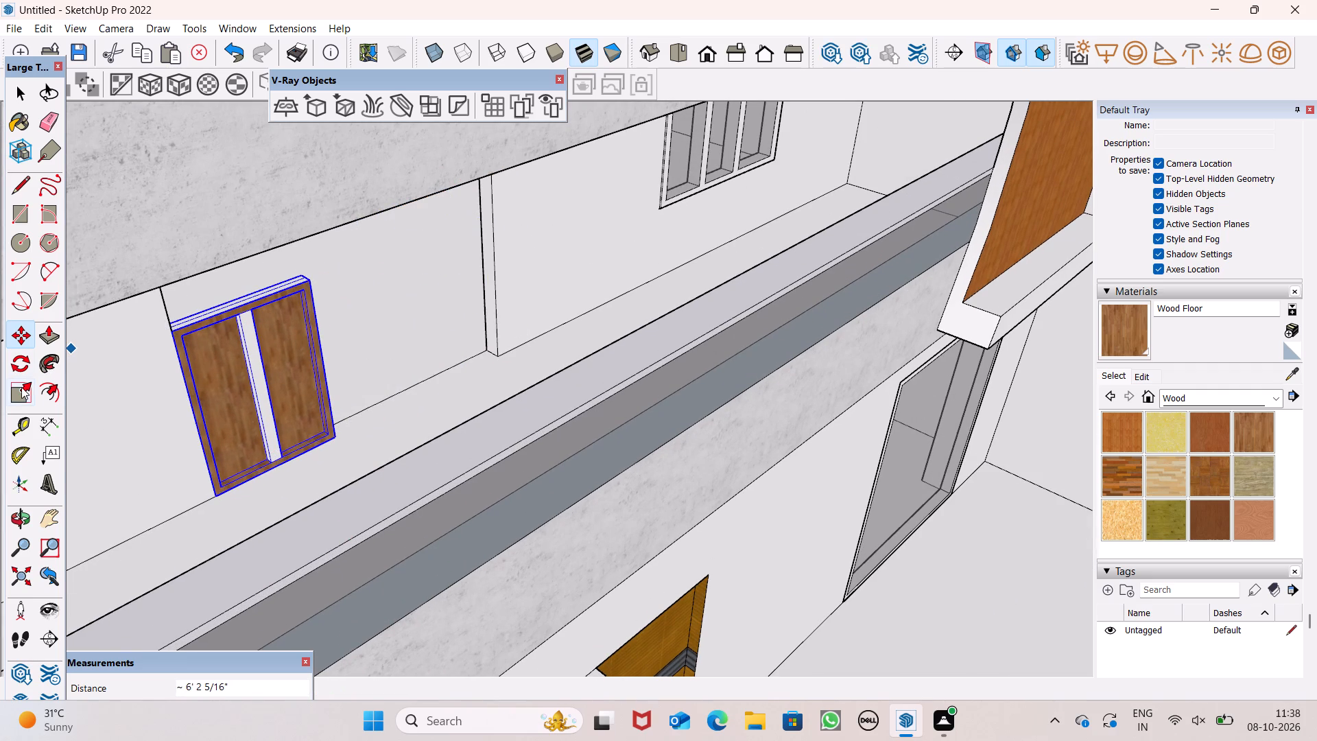
Scale the door group's height up by about 1.2 from its top, keeping its width.
left_click(21, 387)
scroll(252, 290, "up", 6)
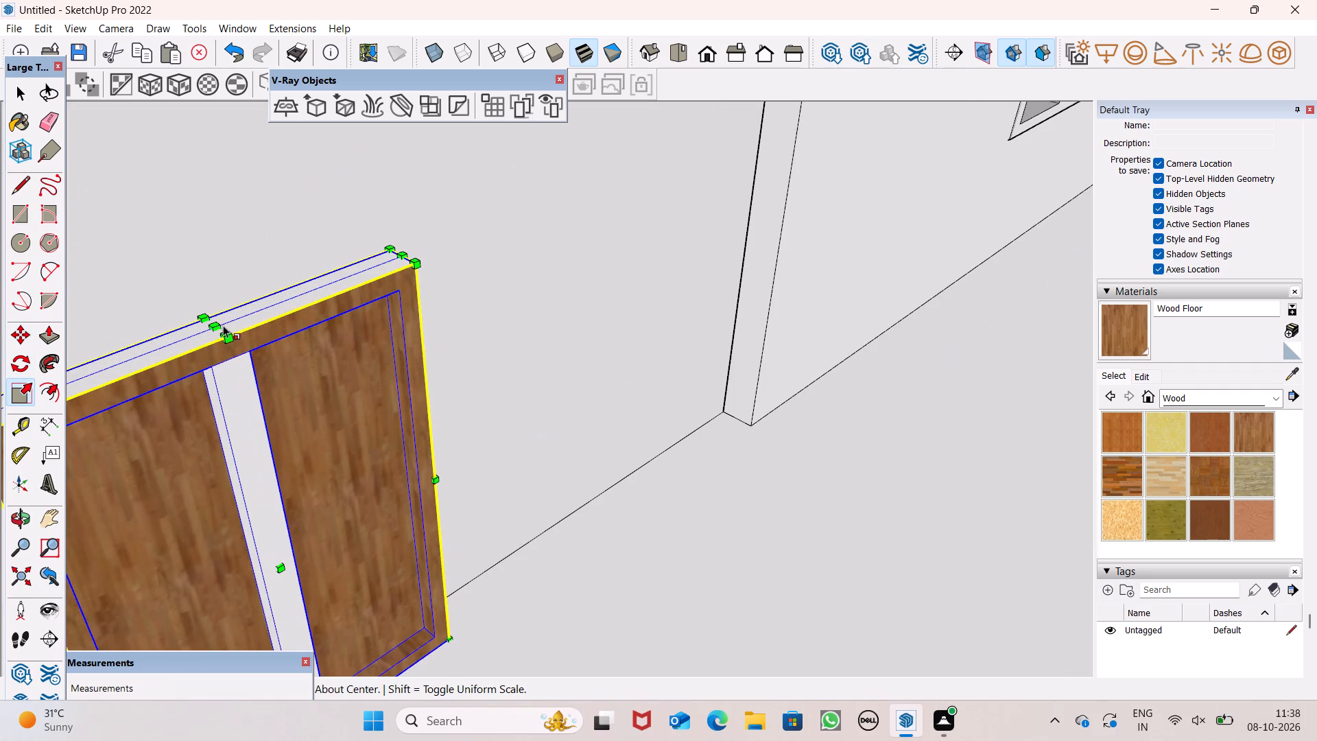
left_click_drag(213, 324, 185, 195)
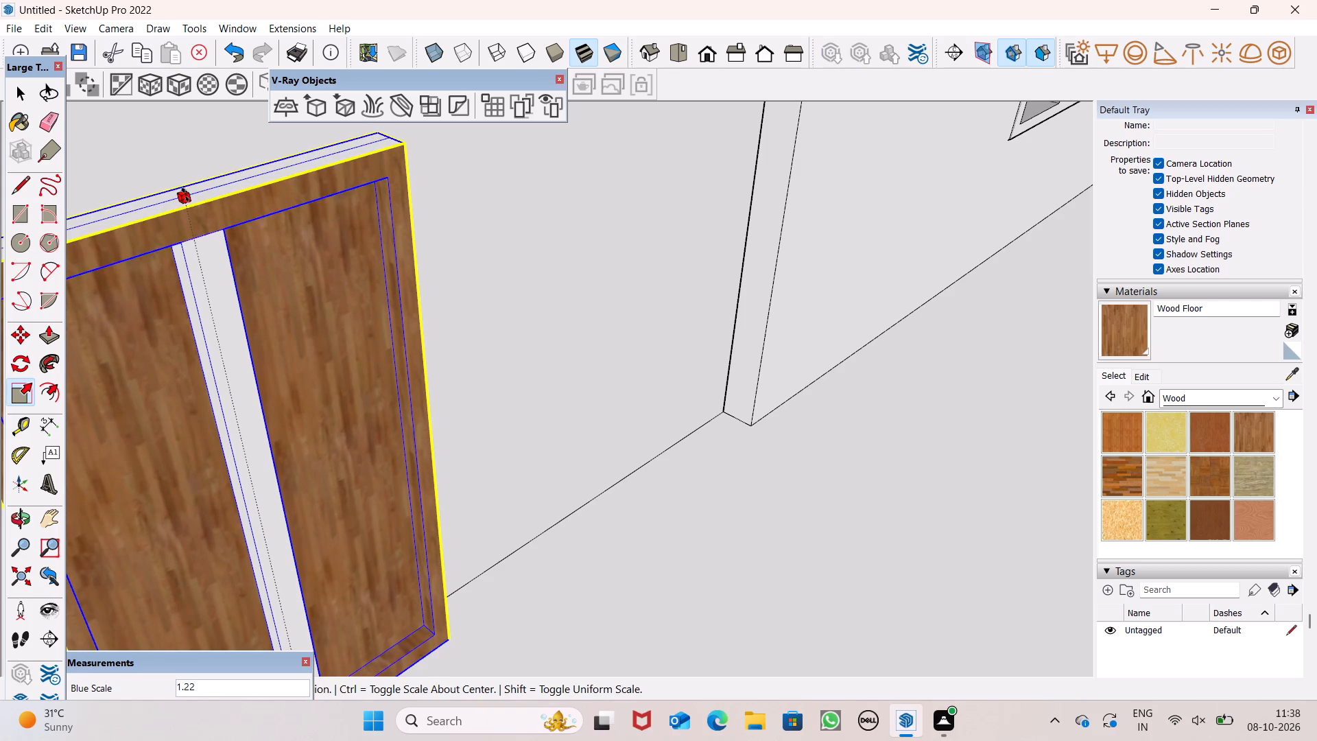
left_click_drag(185, 195, 186, 189)
scroll(265, 253, "down", 6)
scroll(316, 283, "down", 4)
Scale the door group's height by about 1.32 so its top meets the head of the balcony opening.
middle_click_drag(261, 295, 260, 295)
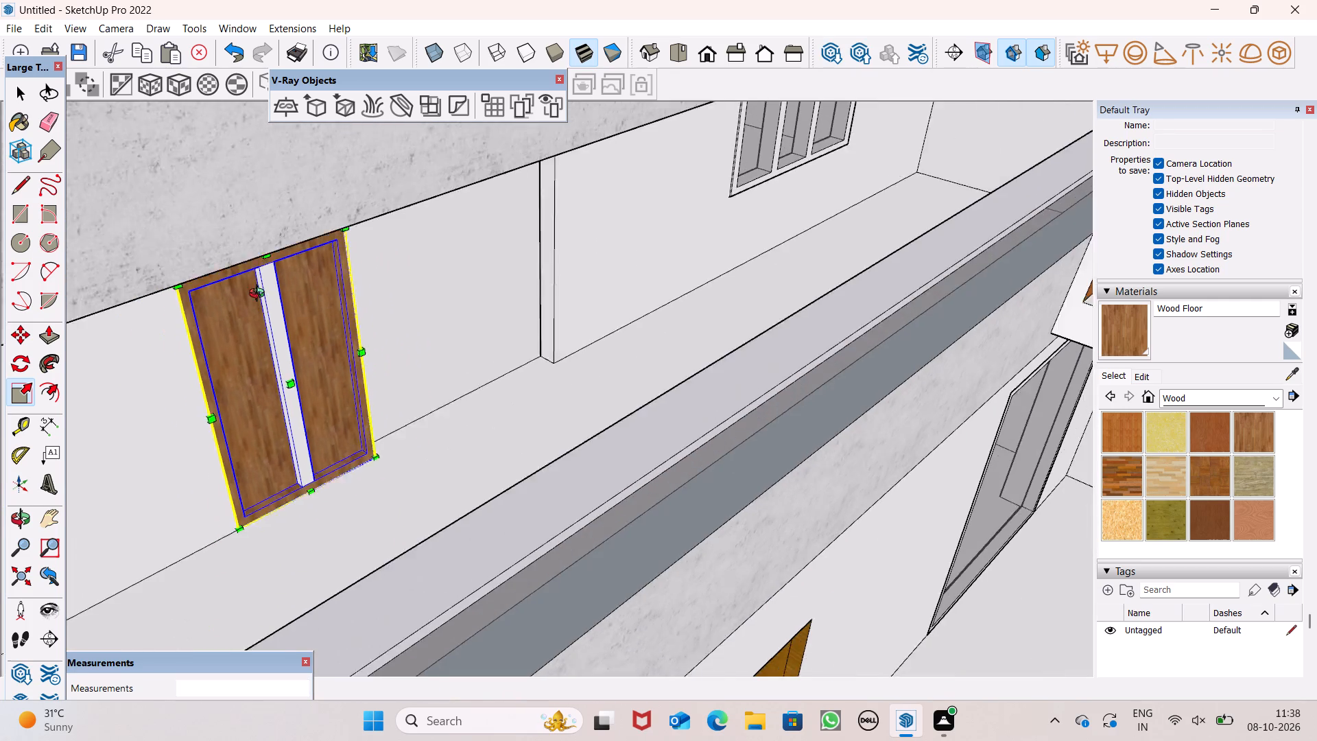
middle_click_drag(260, 295, 243, 202)
scroll(202, 193, "down", 5)
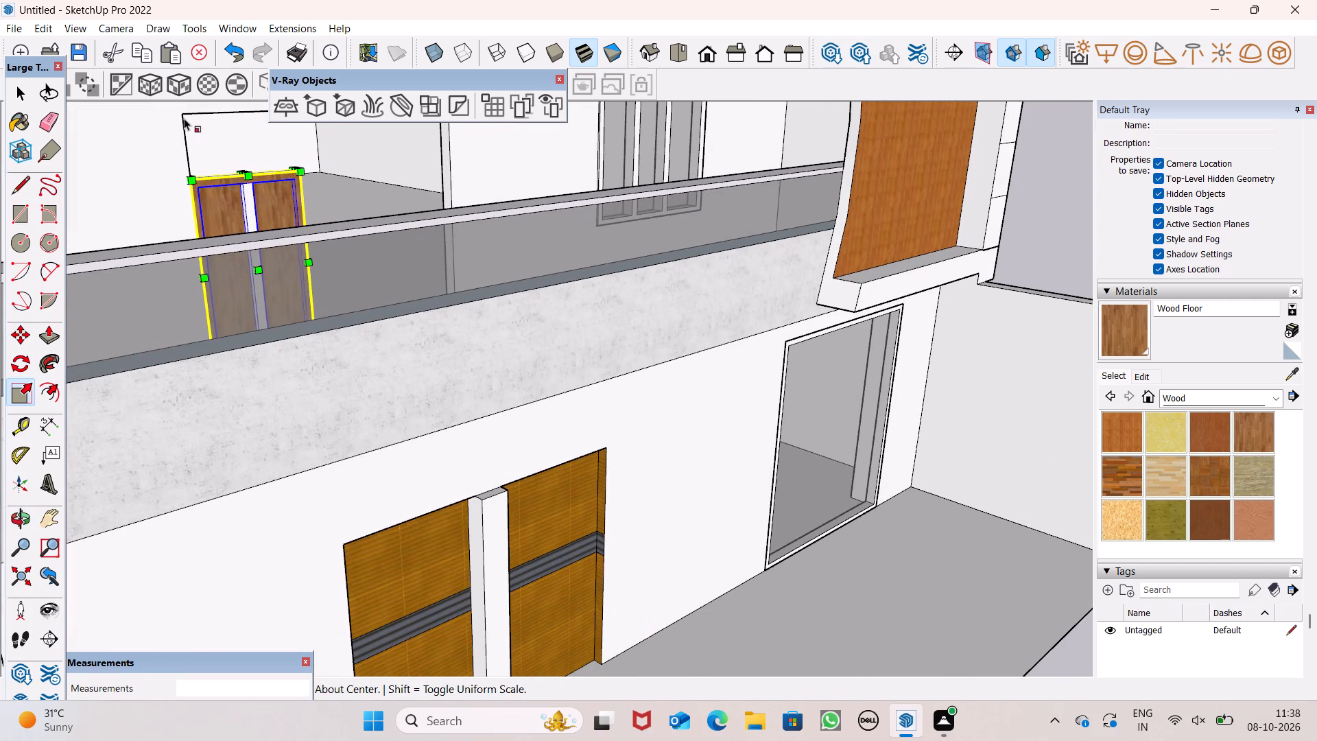
scroll(184, 118, "up", 4)
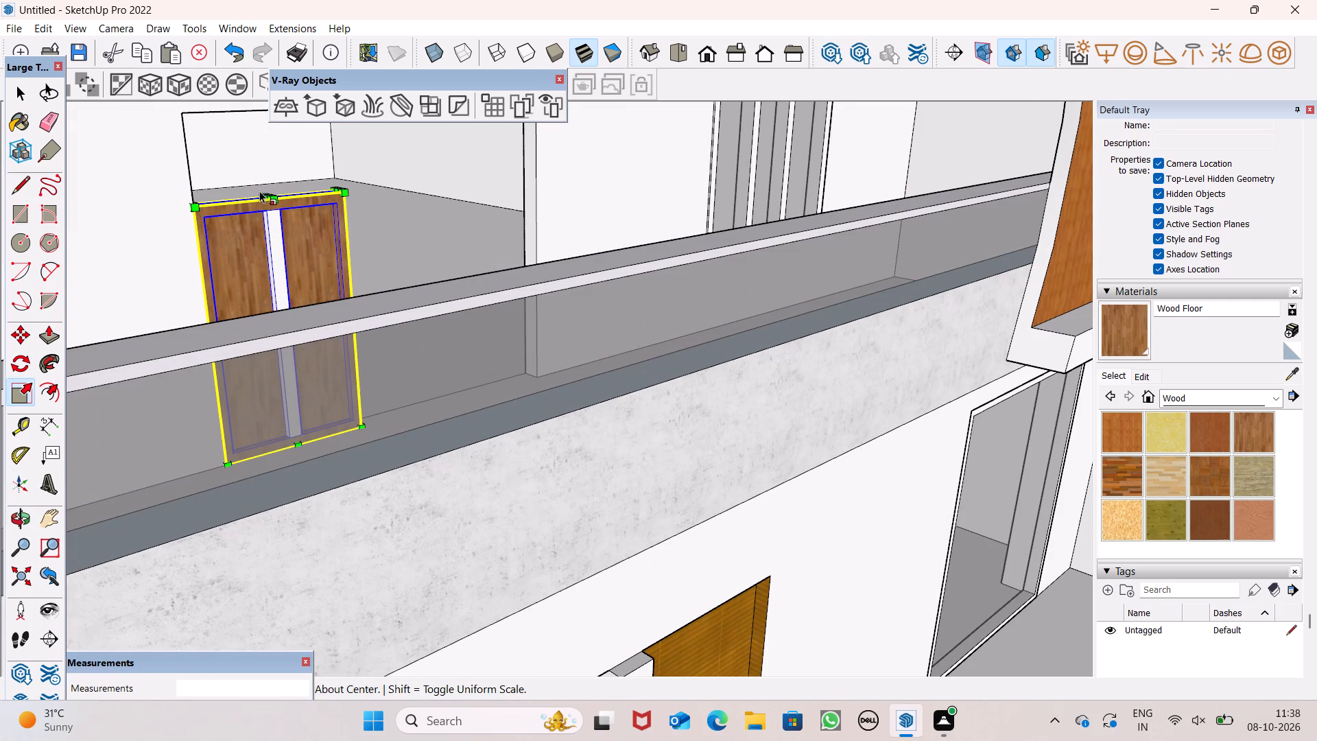
scroll(237, 183, "up", 4)
scroll(250, 206, "down", 4)
middle_click_drag(277, 253, 318, 320)
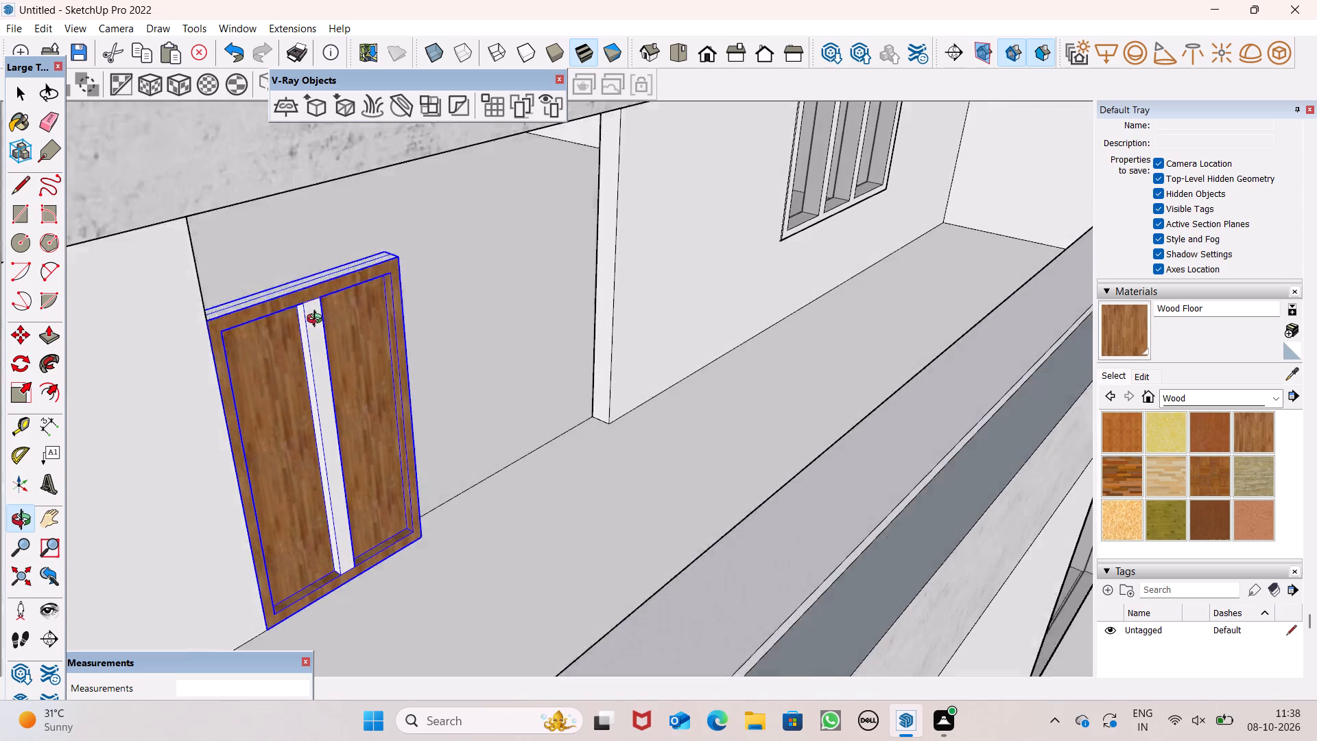
middle_click_drag(318, 320, 319, 325)
middle_click_drag(311, 333, 289, 192)
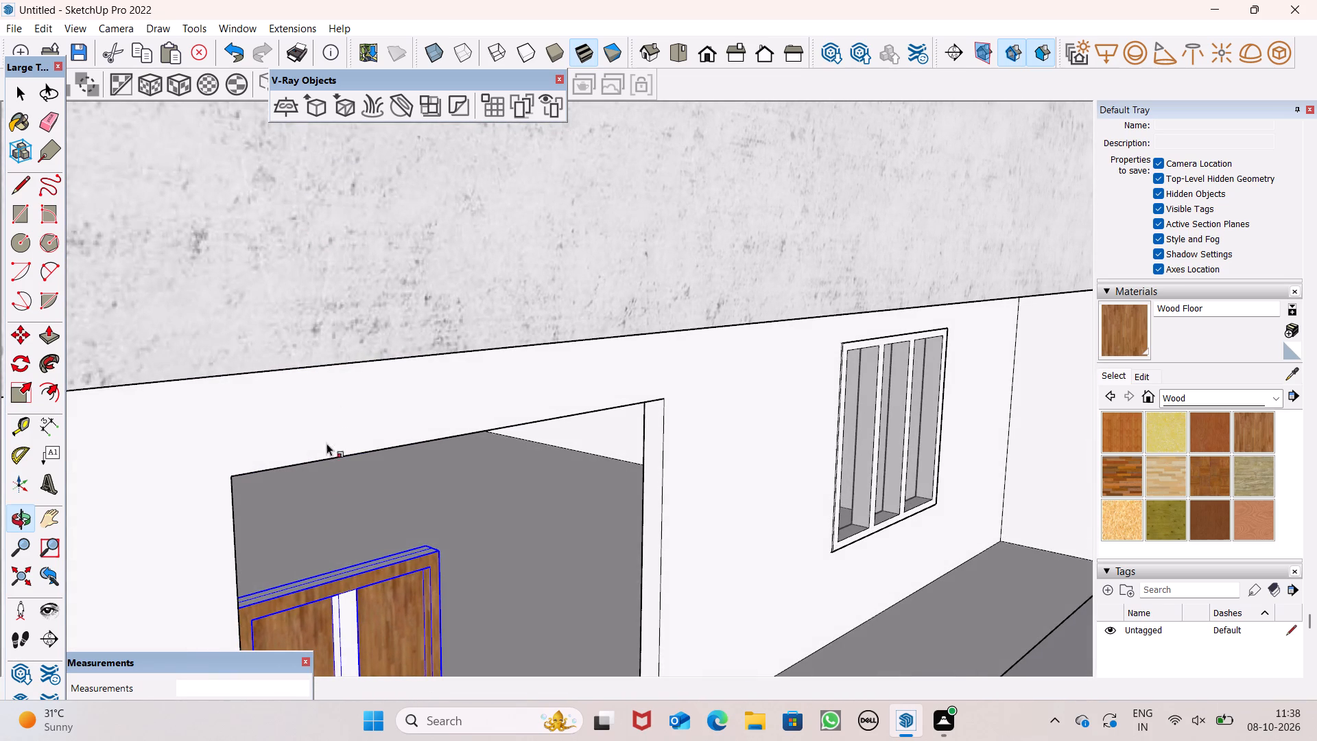
double_click(337, 565)
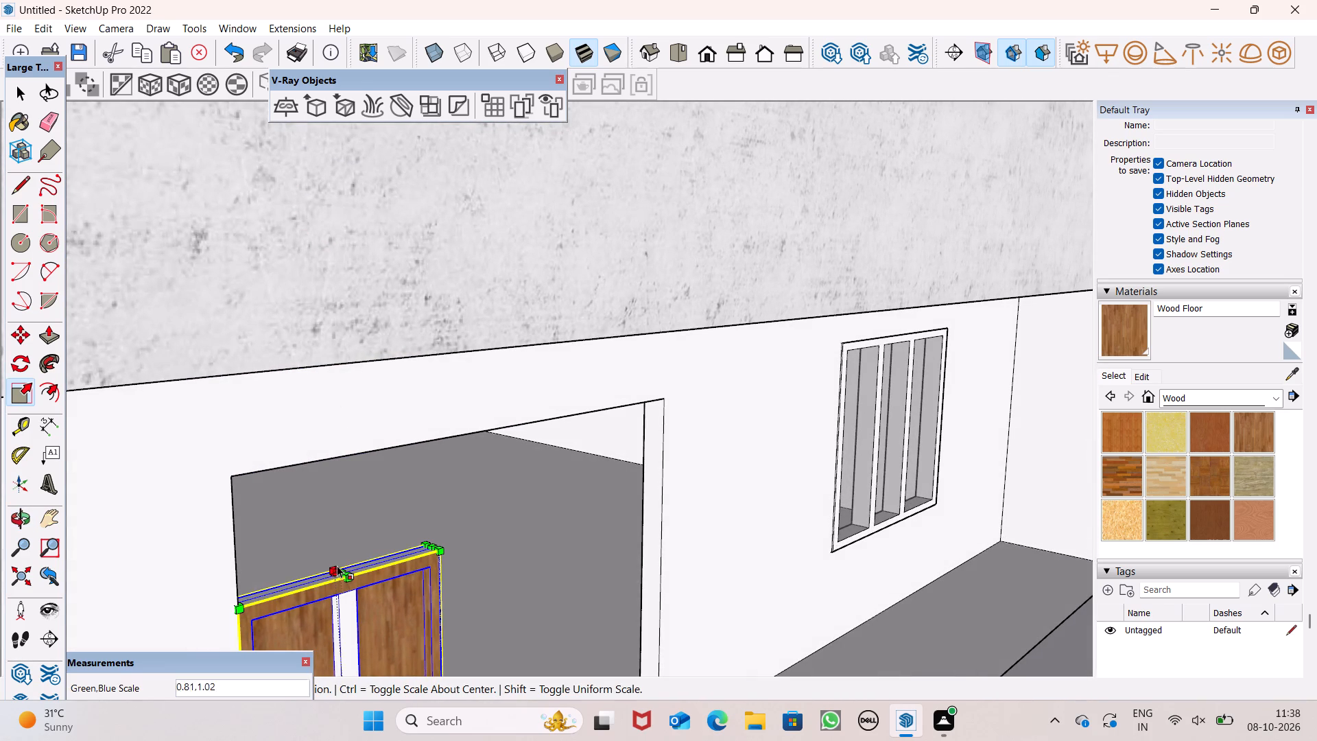
key("space")
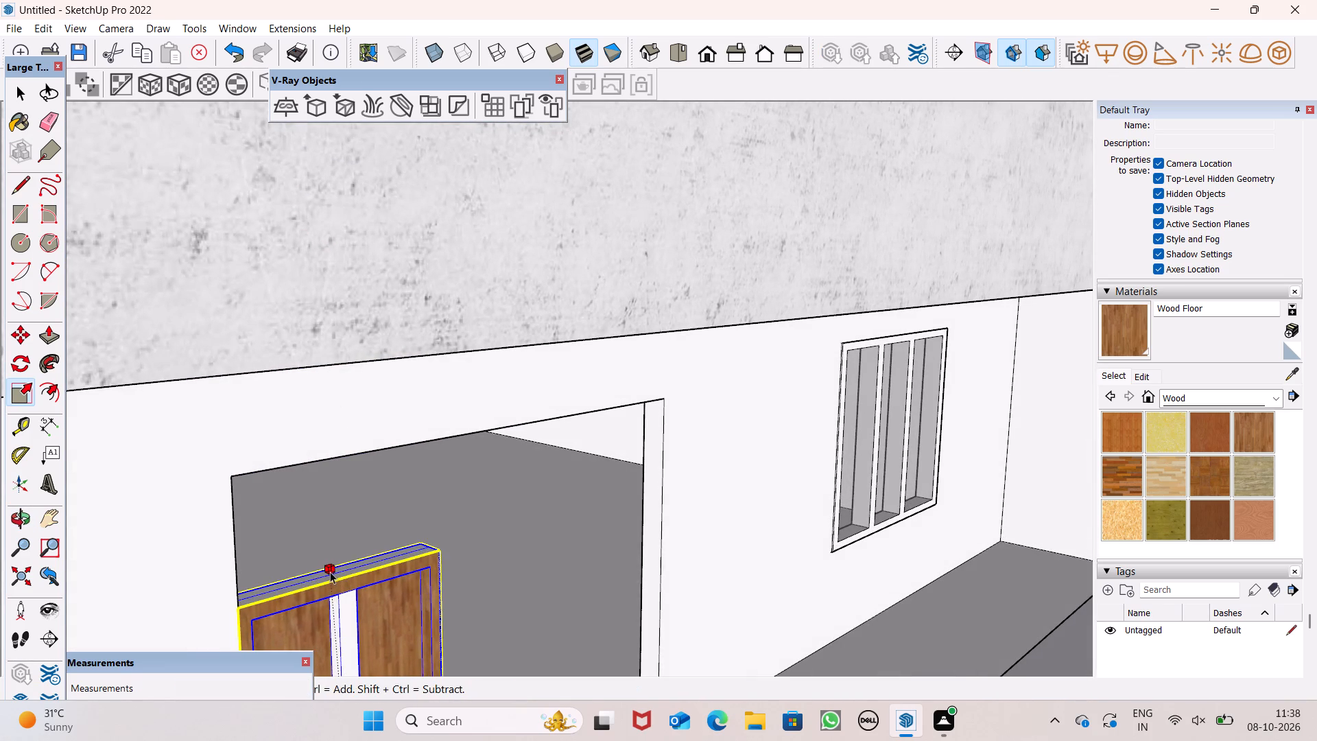
left_click(45, 397)
left_click(16, 403)
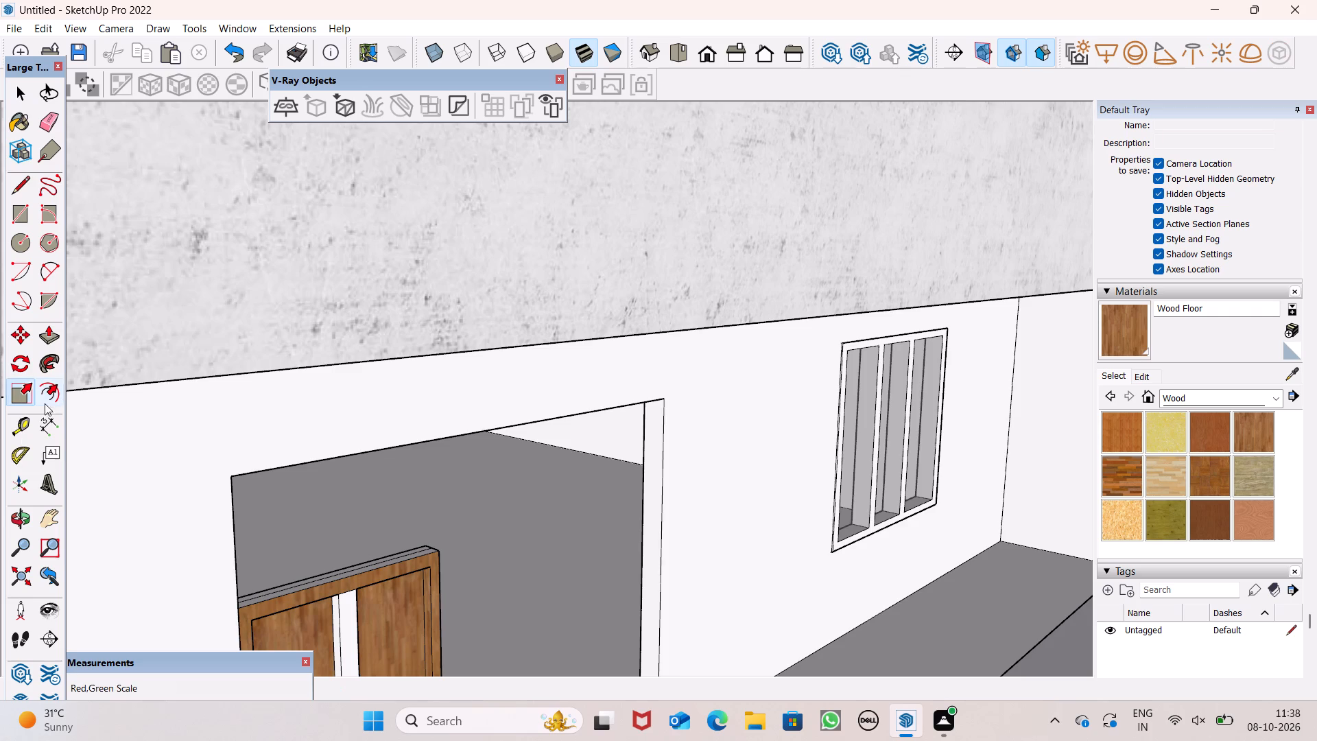
left_click(312, 615)
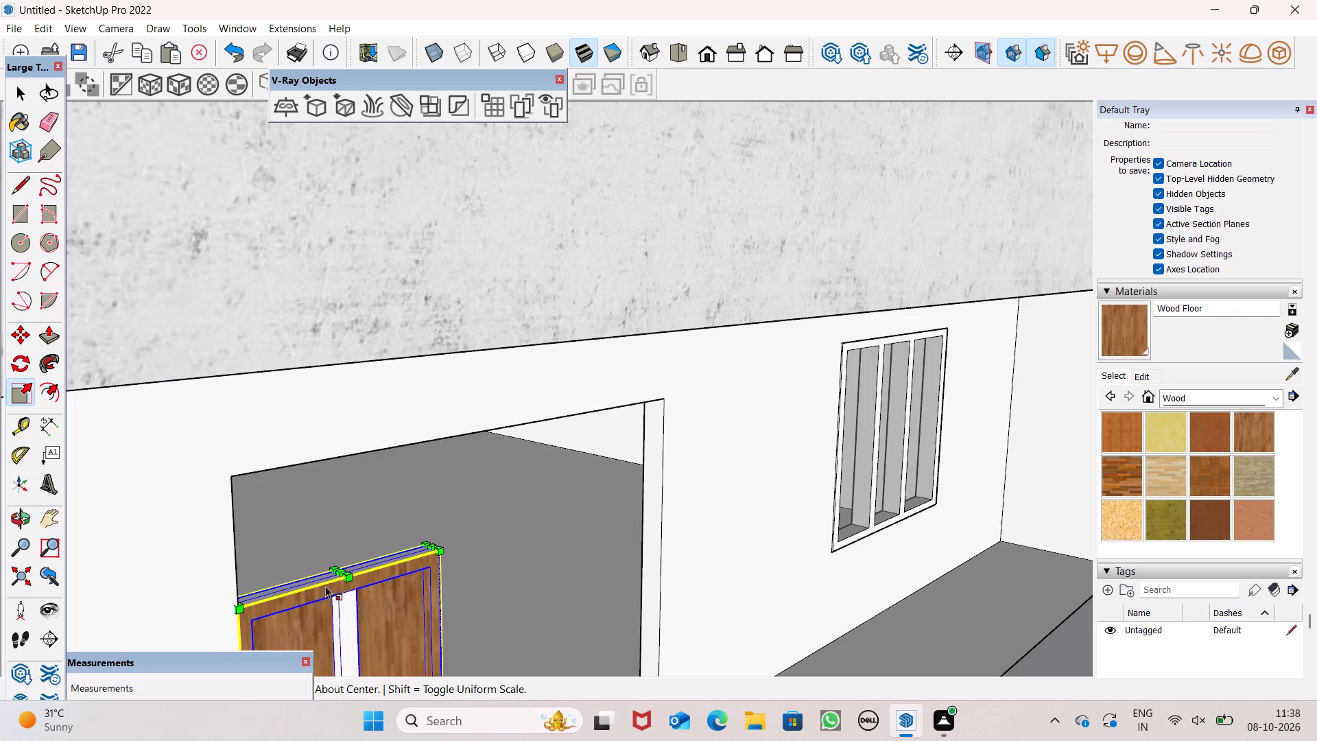
left_click_drag(339, 572, 310, 464)
left_click(310, 464)
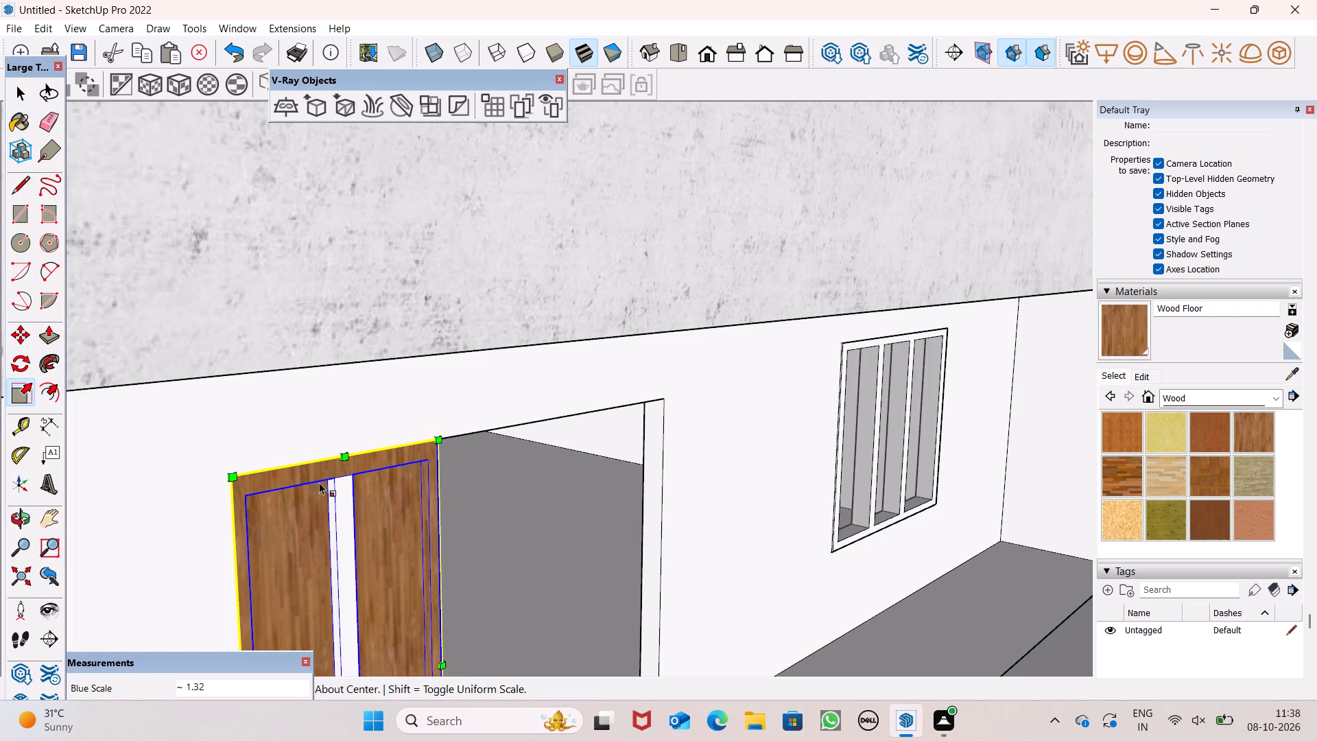
Scale the door group's width by about 2.69 so it fills the balcony opening to the far jamb, and deselect it.
scroll(482, 422, "down", 1)
scroll(482, 421, "up", 1)
scroll(482, 424, "down", 7)
middle_click_drag(600, 578, 563, 593)
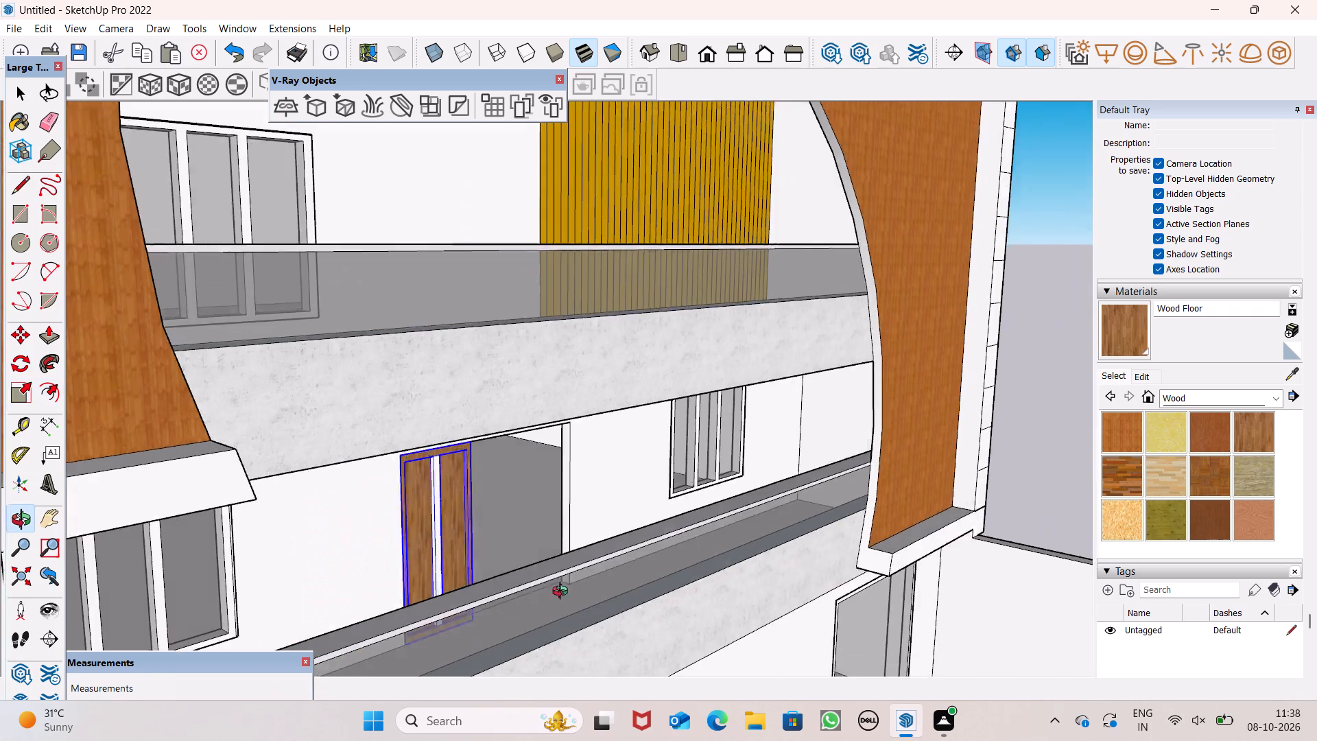
middle_click_drag(563, 593, 206, 609)
scroll(700, 467, "up", 4)
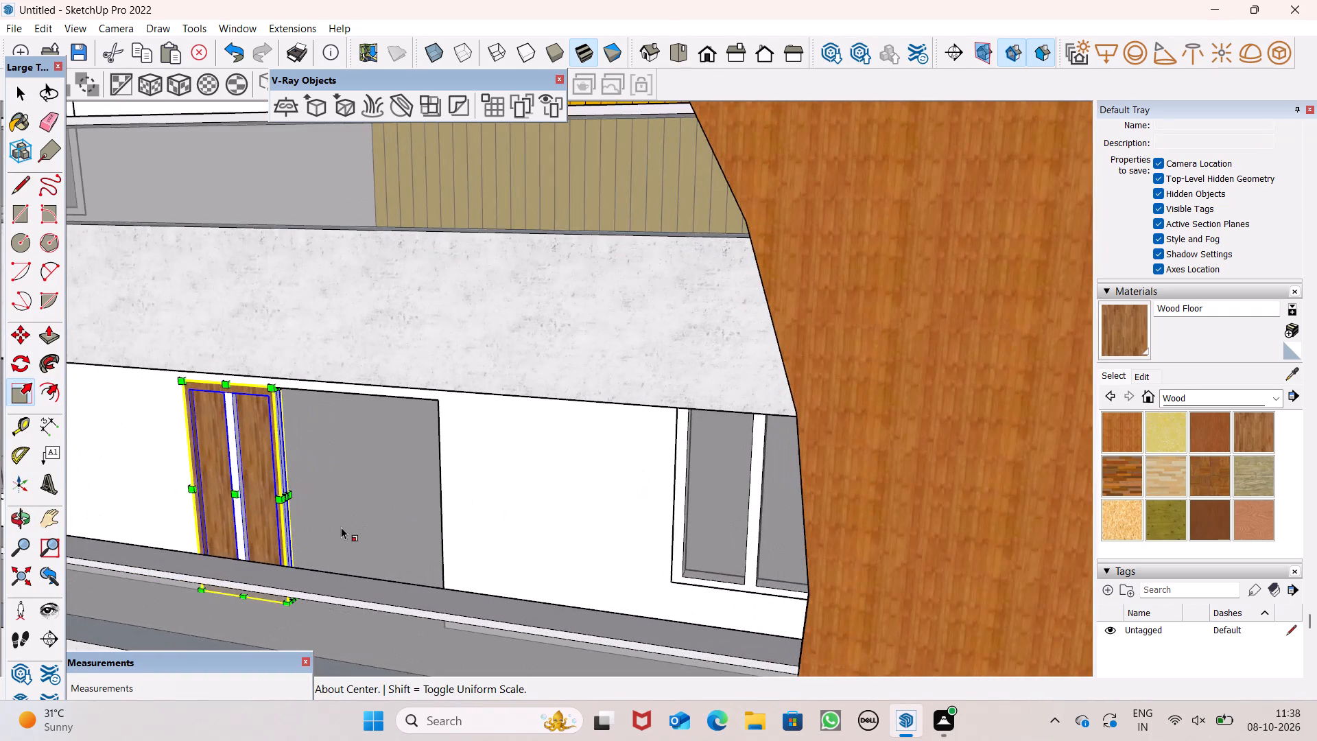
scroll(337, 527, "up", 6)
left_click_drag(225, 453, 613, 528)
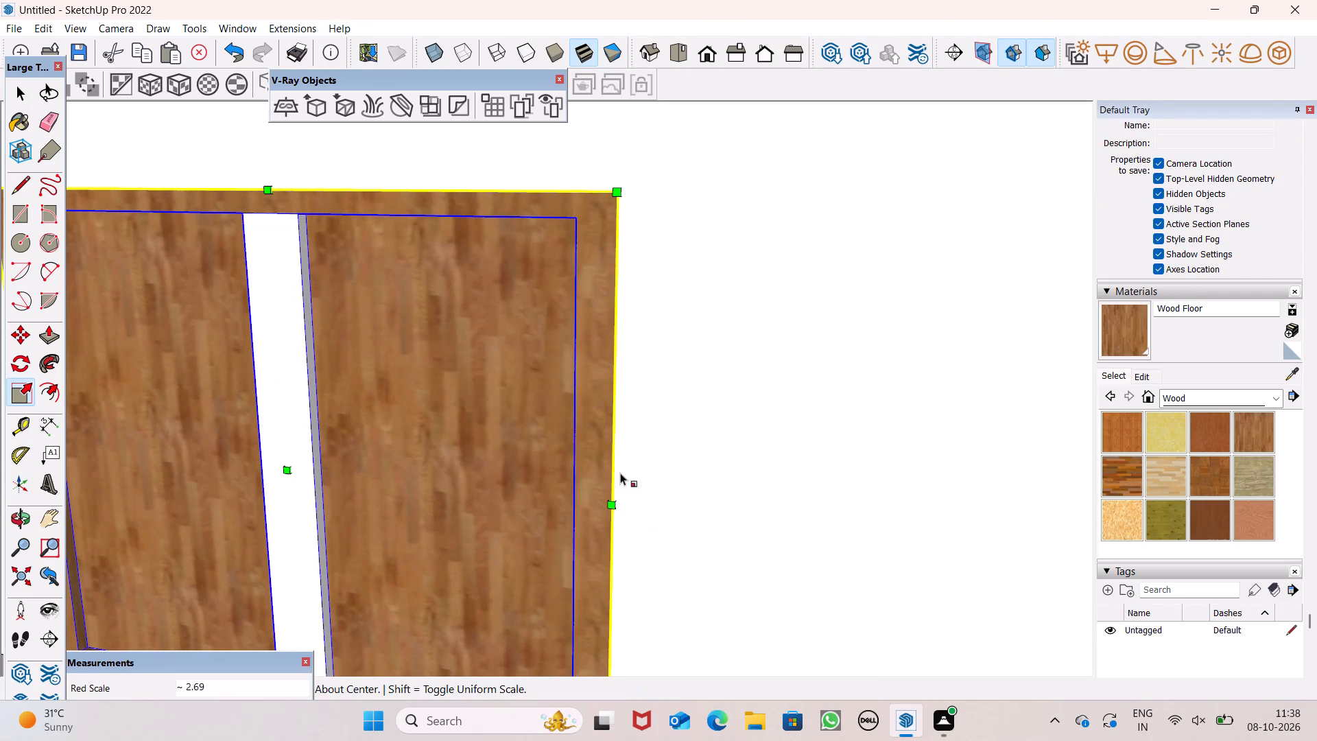
key("space")
key("space")
scroll(702, 414, "down", 16)
scroll(748, 368, "down", 3)
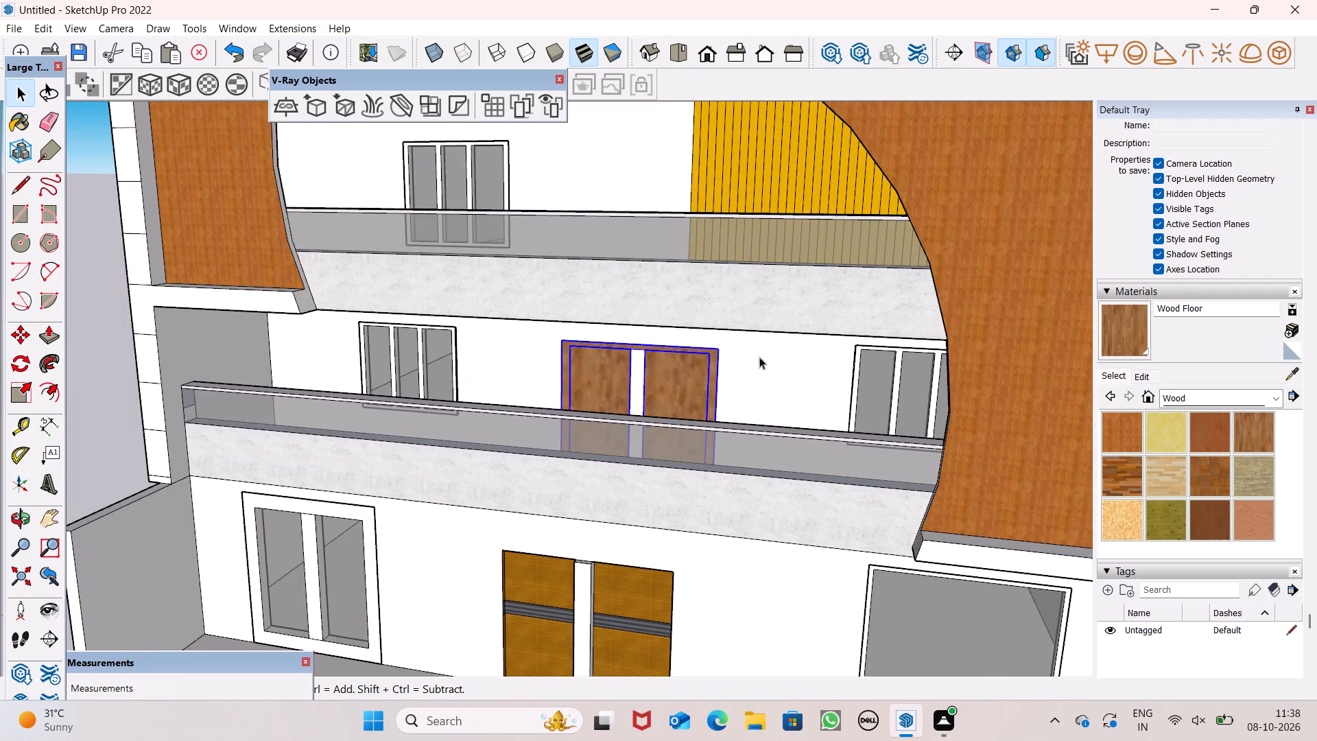
scroll(759, 357, "down", 12)
left_click(477, 356)
Examine the whole building from the front and from the side wall.
middle_click_drag(625, 451, 626, 454)
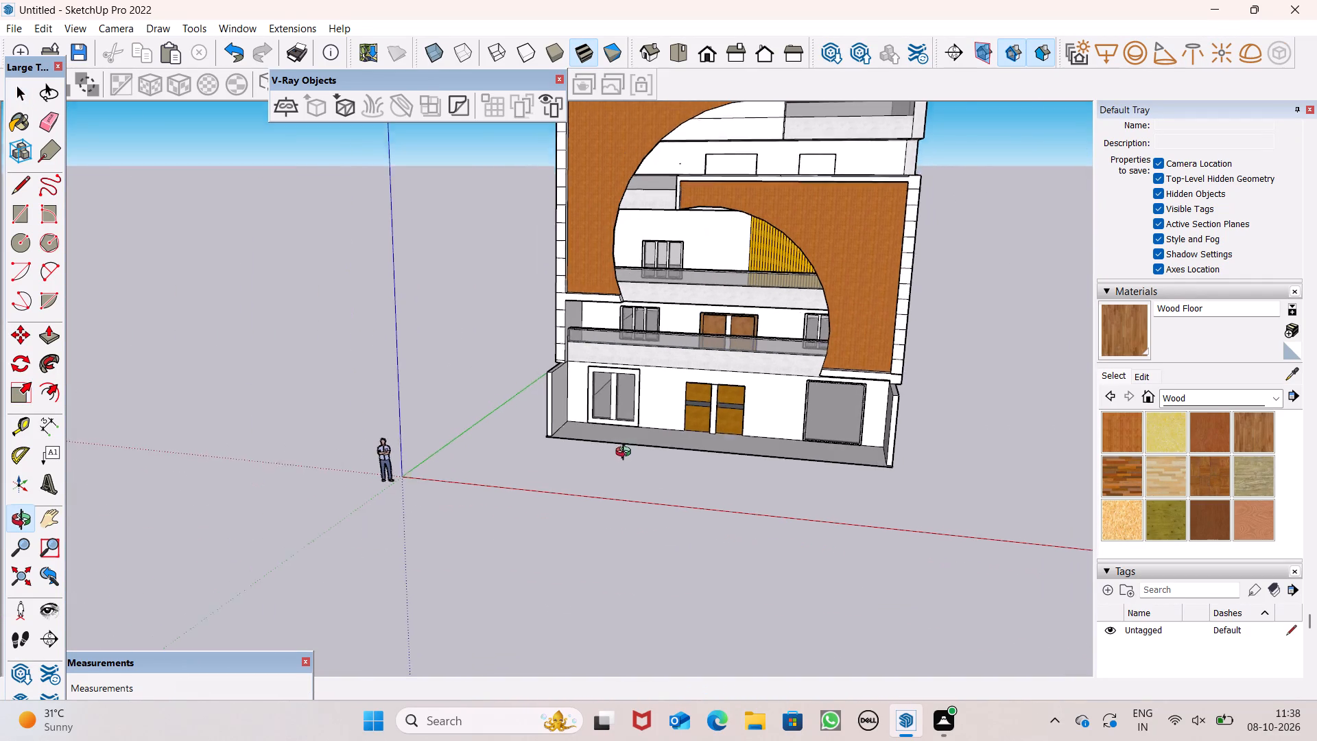
middle_click_drag(626, 454, 791, 466)
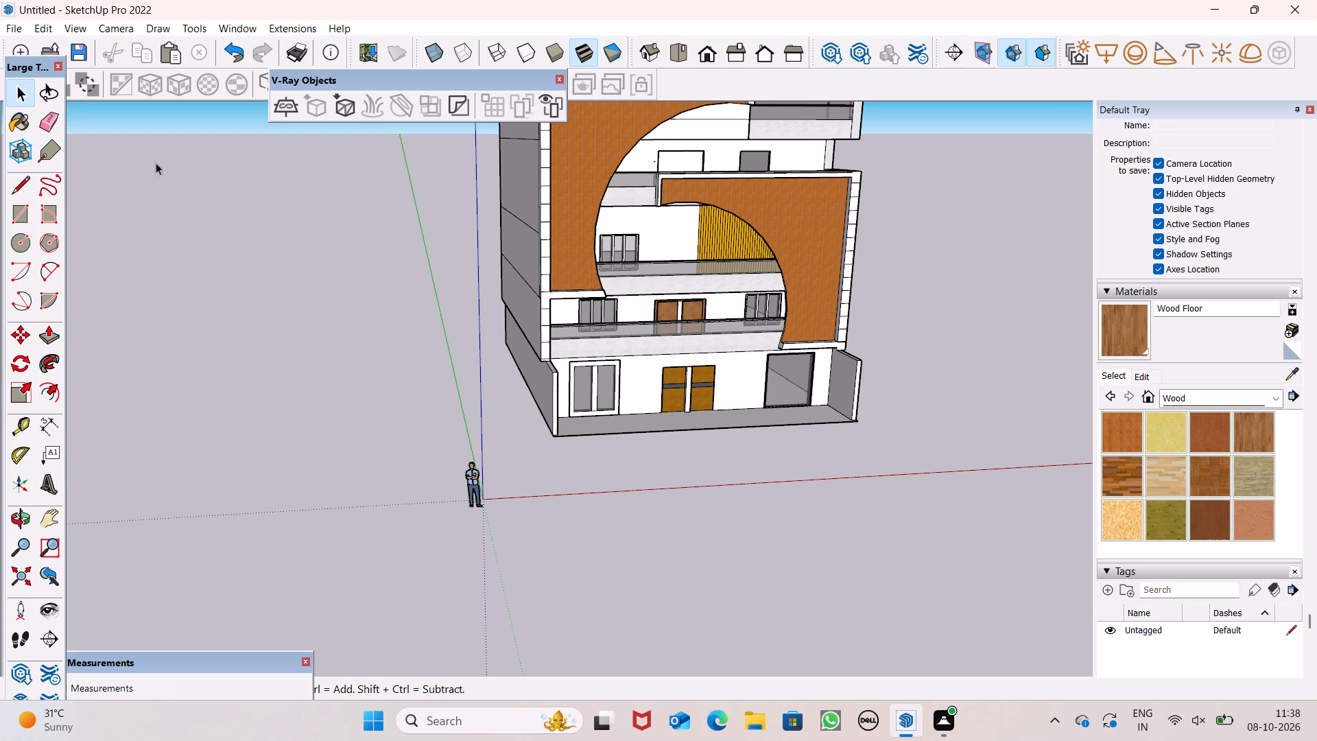
scroll(403, 298, "down", 1)
scroll(403, 298, "up", 1)
scroll(403, 298, "down", 1)
scroll(403, 300, "up", 1)
middle_click_drag(554, 380, 804, 537)
scroll(553, 381, "down", 1)
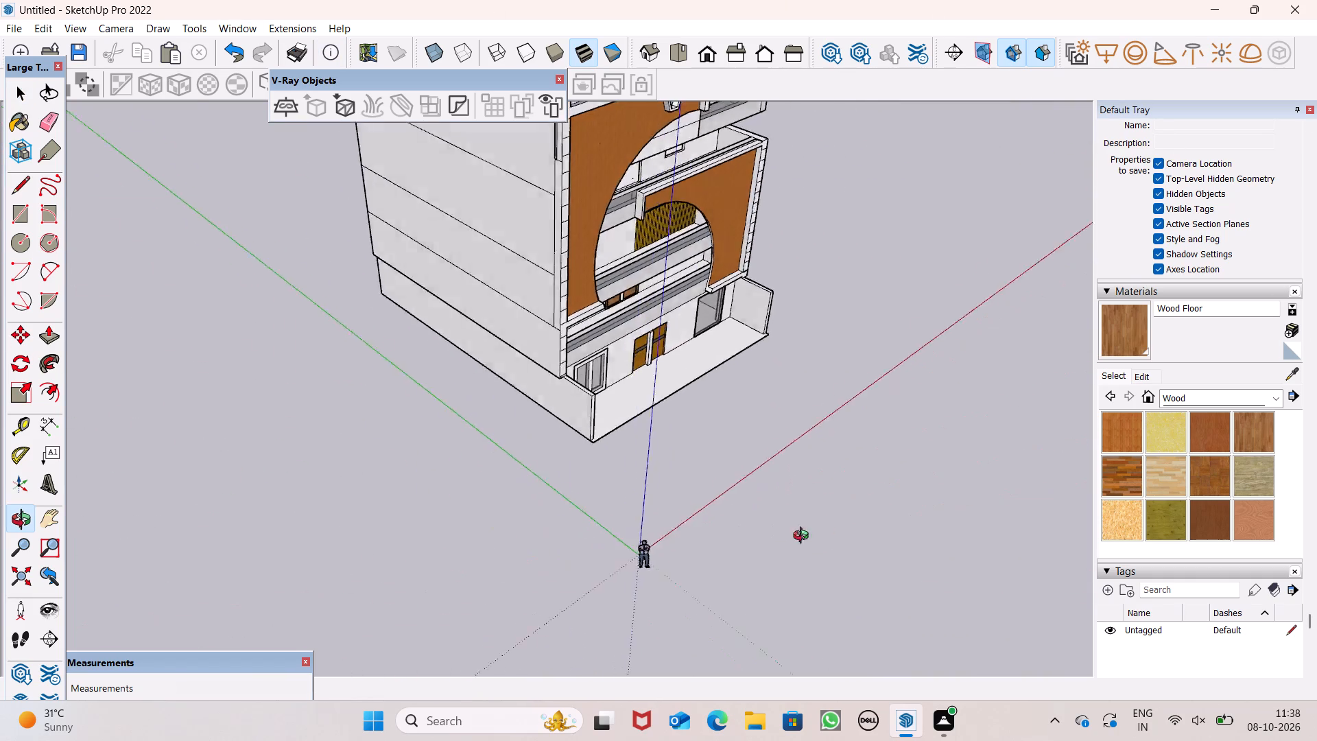
middle_click_drag(804, 537, 844, 521)
scroll(231, 338, "down", 2)
scroll(355, 355, "down", 6)
middle_click_drag(444, 338, 457, 305)
Erase the seam lines below the parapet block and the horizontal floor lines across the building's side wall.
left_click(44, 115)
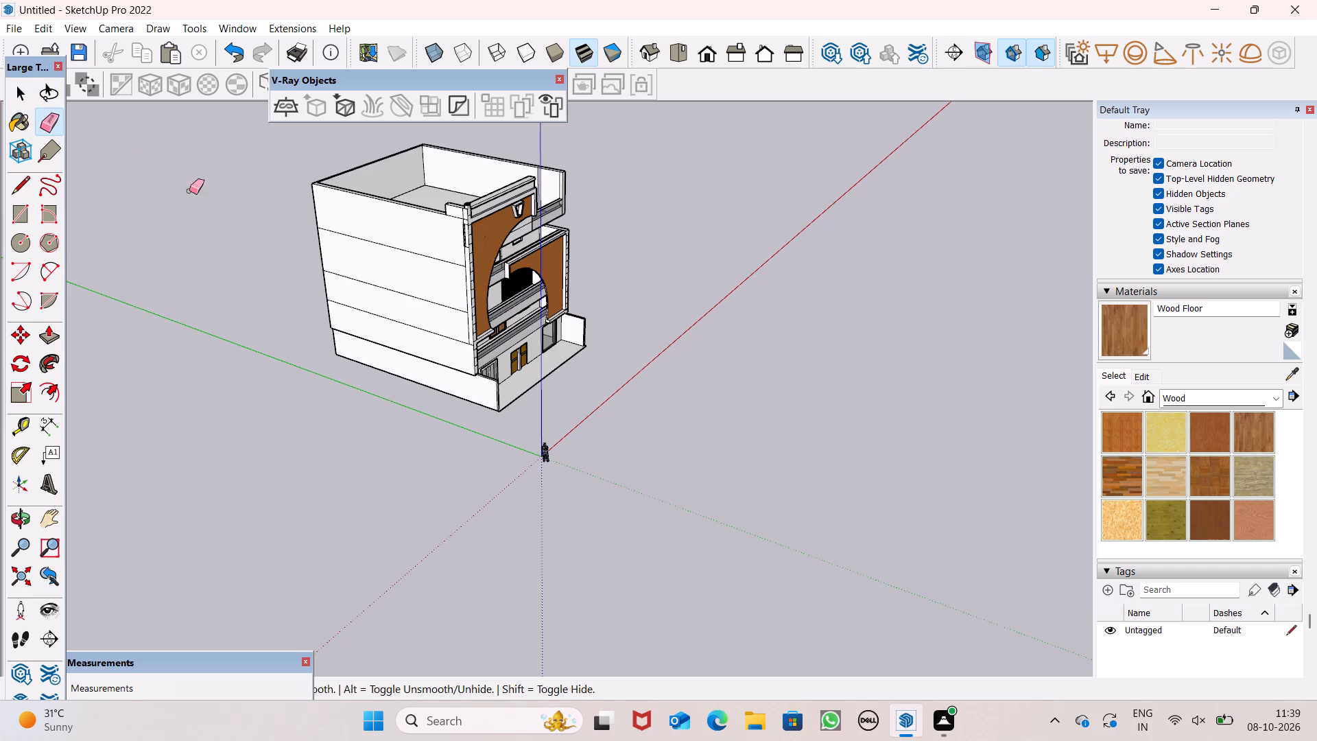
scroll(228, 222, "up", 2)
middle_click_drag(313, 251, 441, 201)
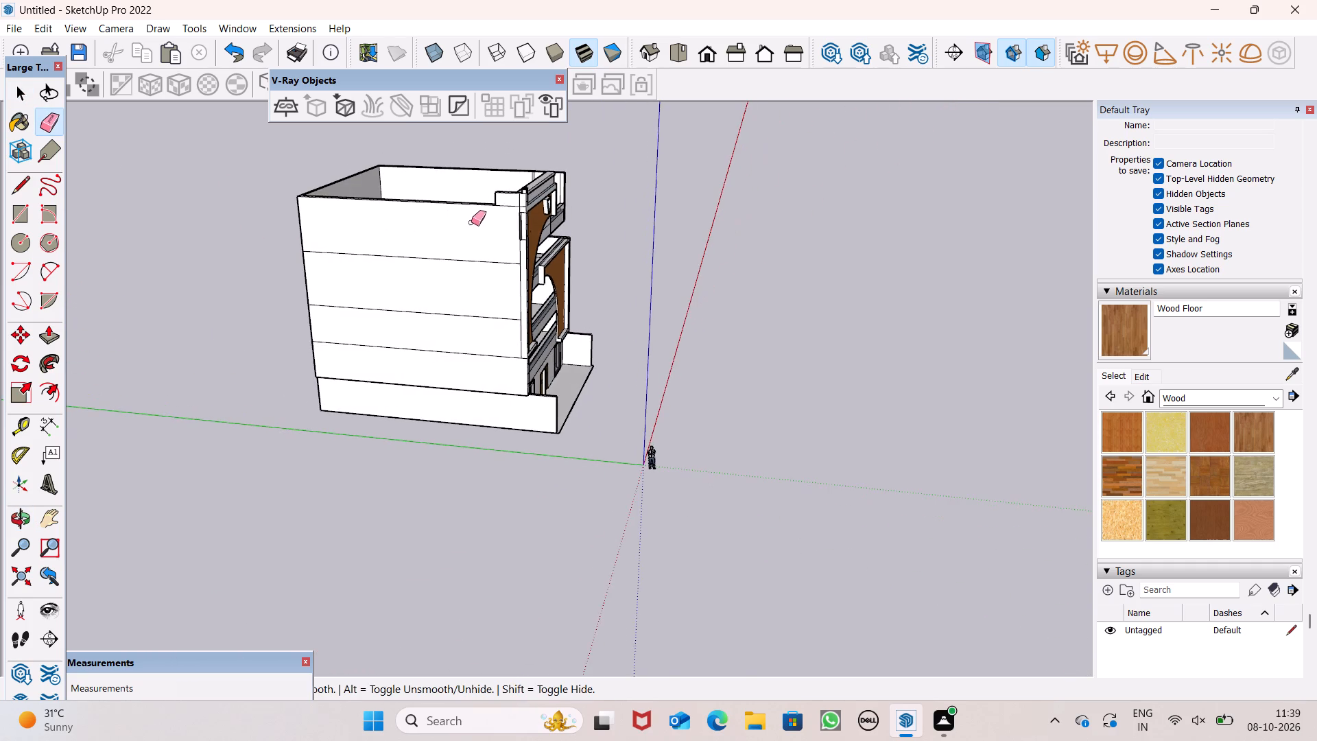
scroll(478, 219, "up", 6)
scroll(532, 198, "up", 3)
left_click_drag(522, 200, 521, 205)
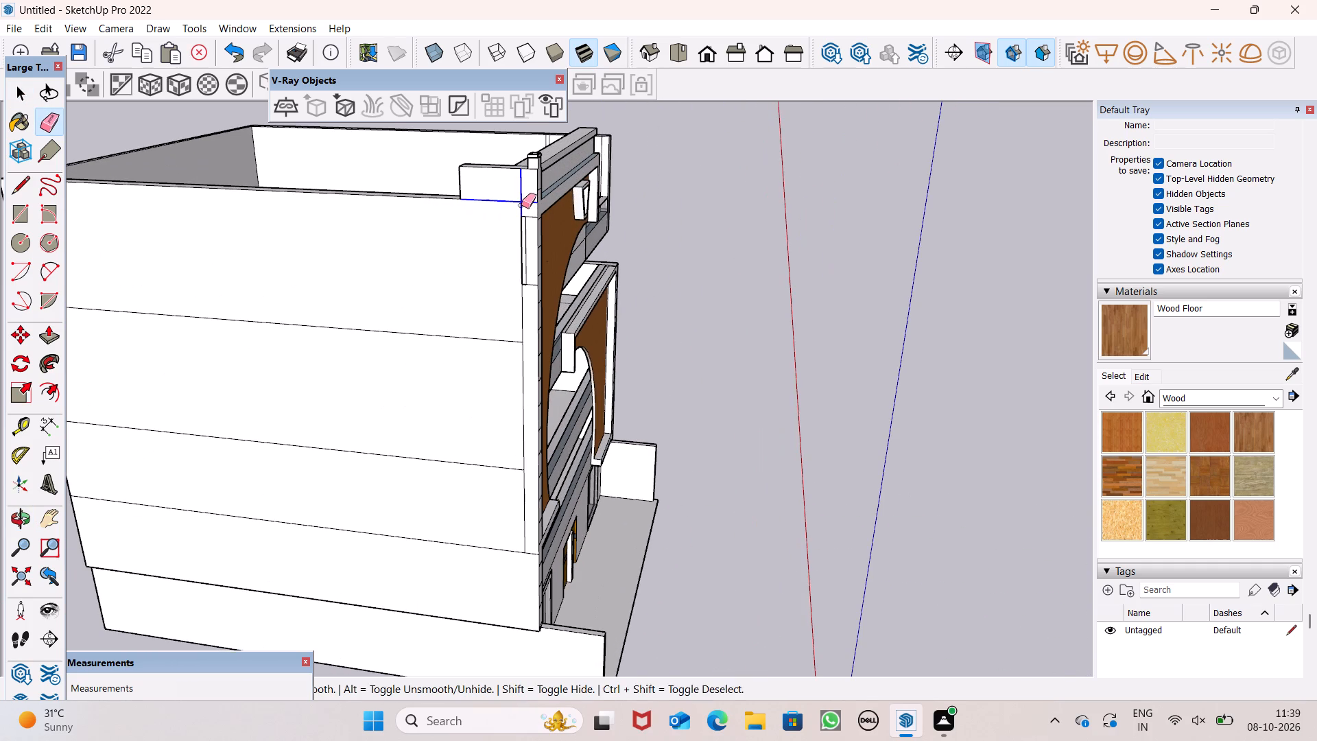
left_click_drag(521, 205, 521, 207)
left_click_drag(488, 337, 474, 513)
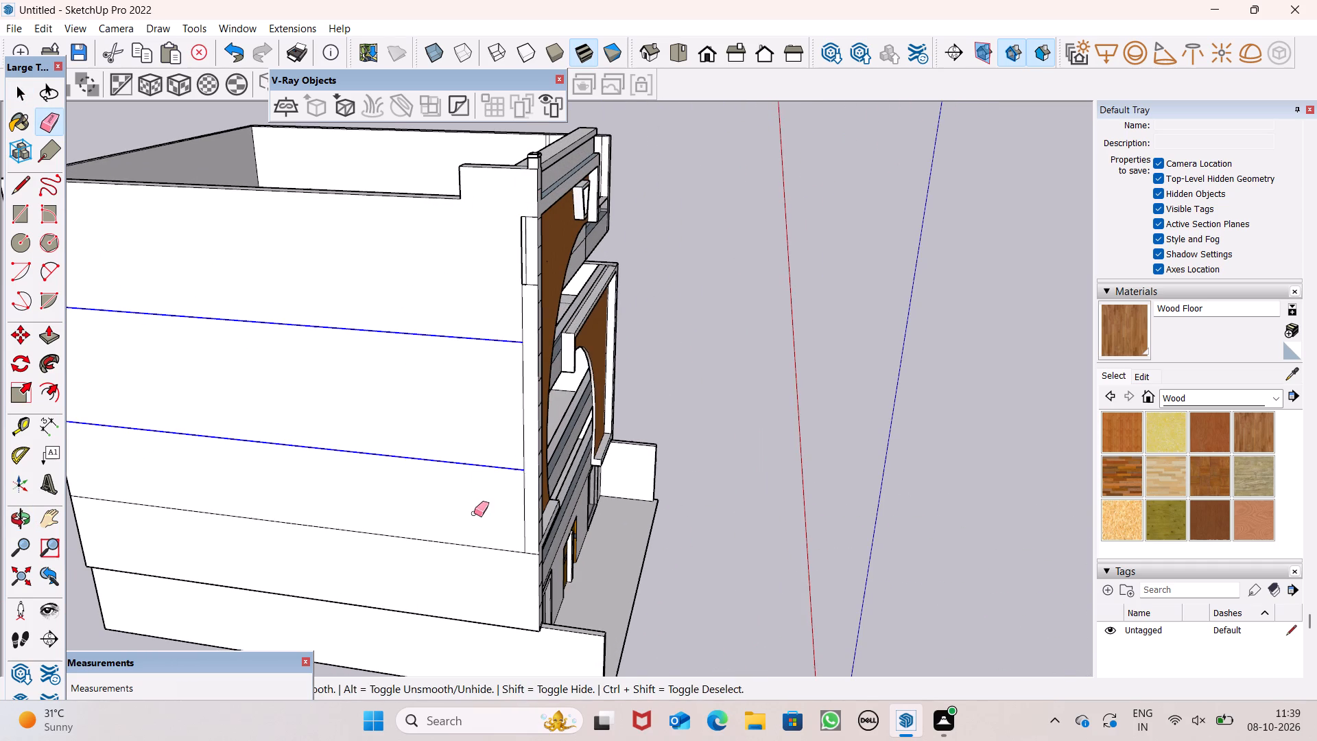
left_click_drag(474, 513, 458, 555)
Erase the vertical seam and its short base edge along the lower front corner of the side wall.
scroll(533, 483, "up", 5)
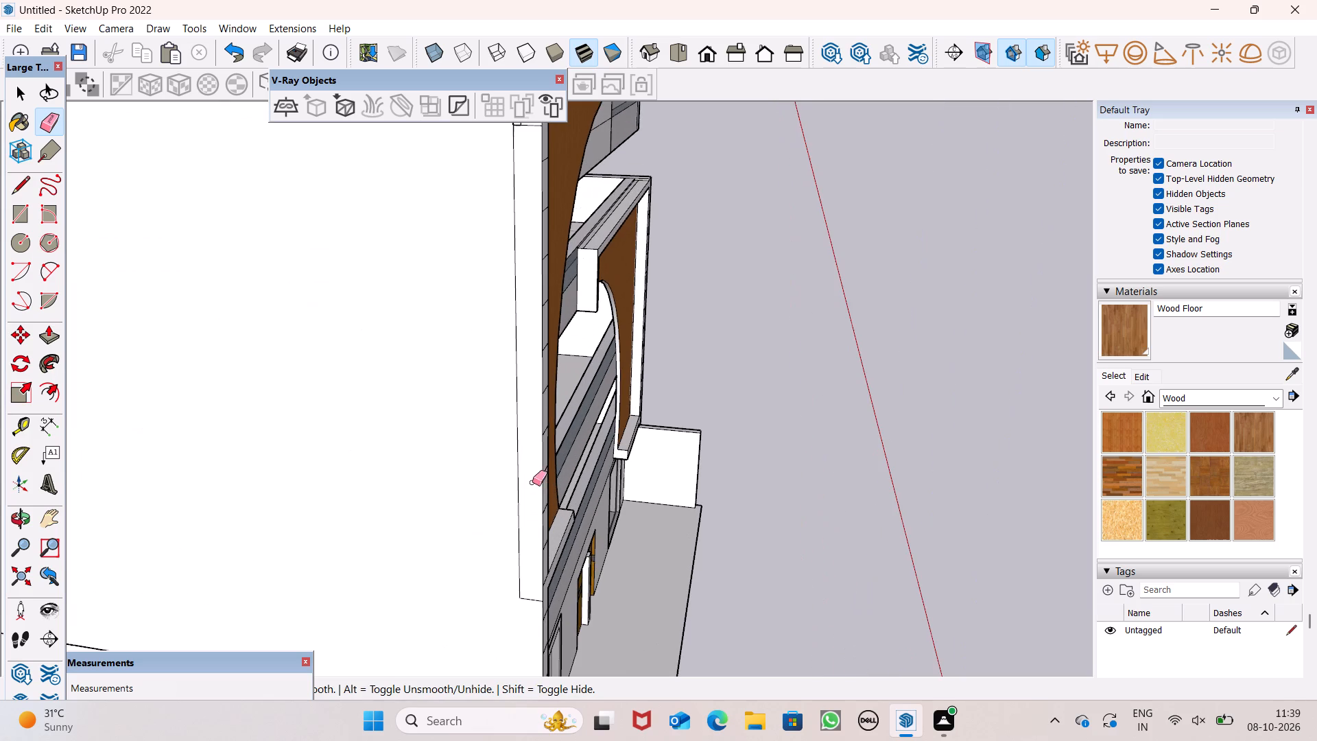
middle_click_drag(527, 480, 530, 569)
left_click_drag(529, 565, 522, 570)
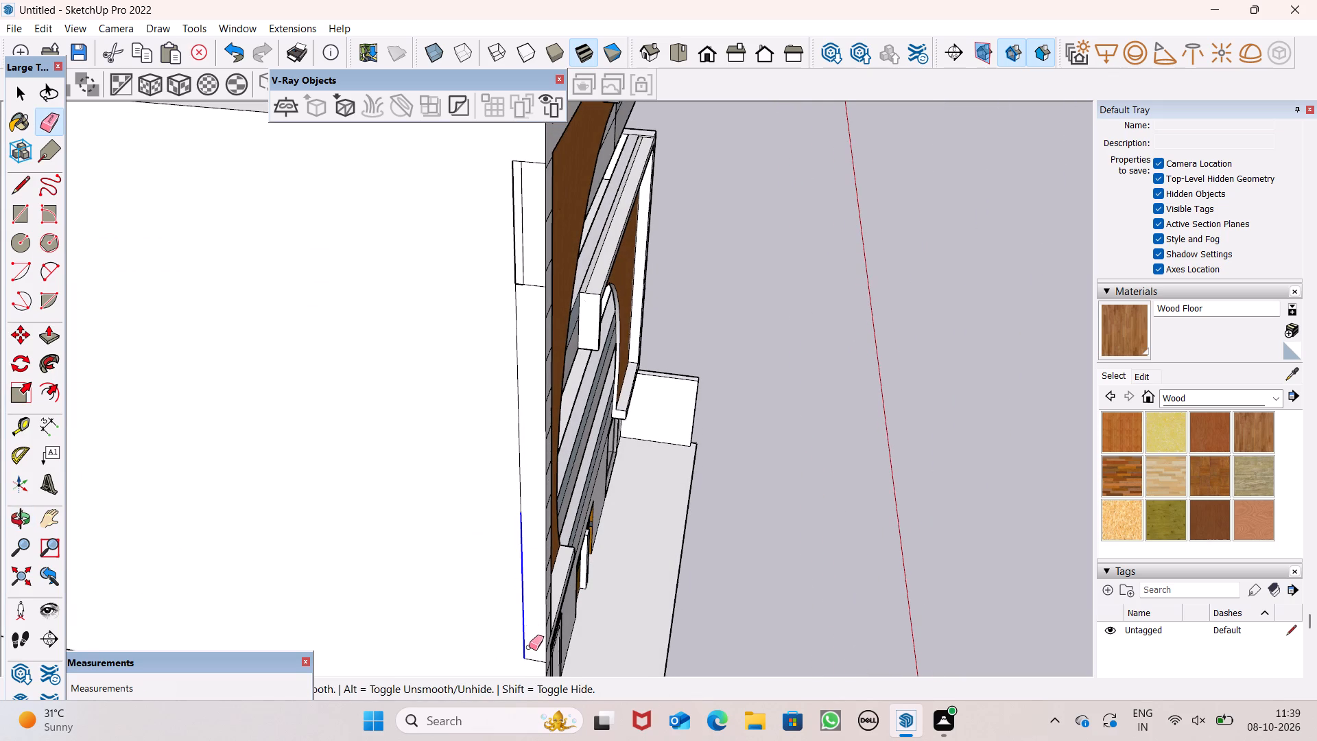
left_click_drag(529, 647, 525, 675)
left_click(520, 379)
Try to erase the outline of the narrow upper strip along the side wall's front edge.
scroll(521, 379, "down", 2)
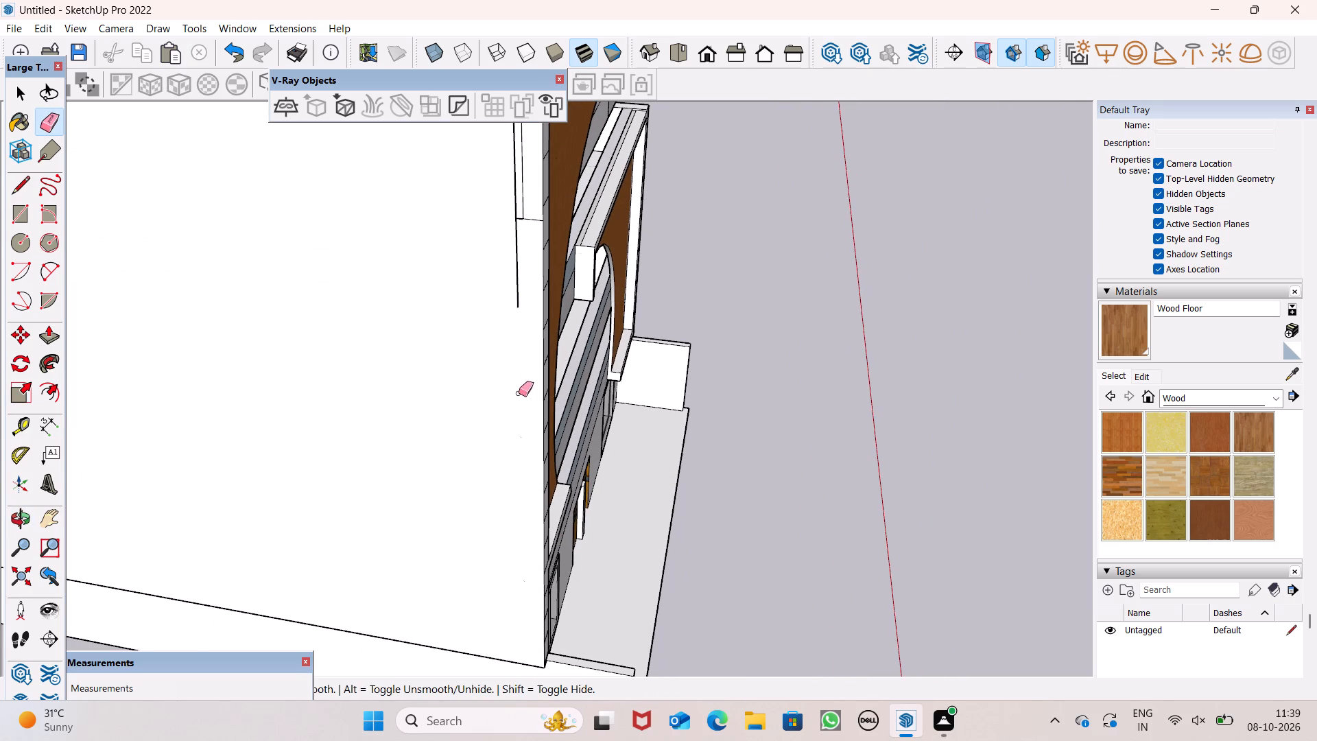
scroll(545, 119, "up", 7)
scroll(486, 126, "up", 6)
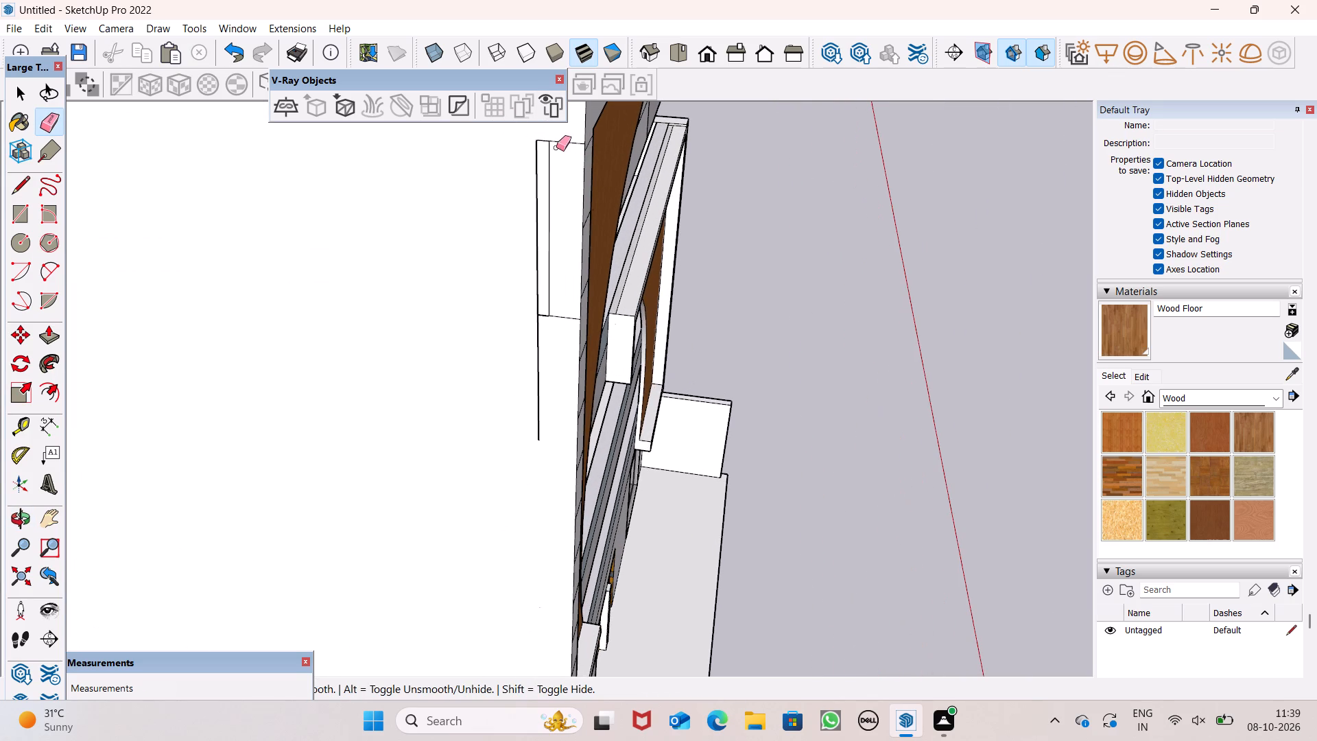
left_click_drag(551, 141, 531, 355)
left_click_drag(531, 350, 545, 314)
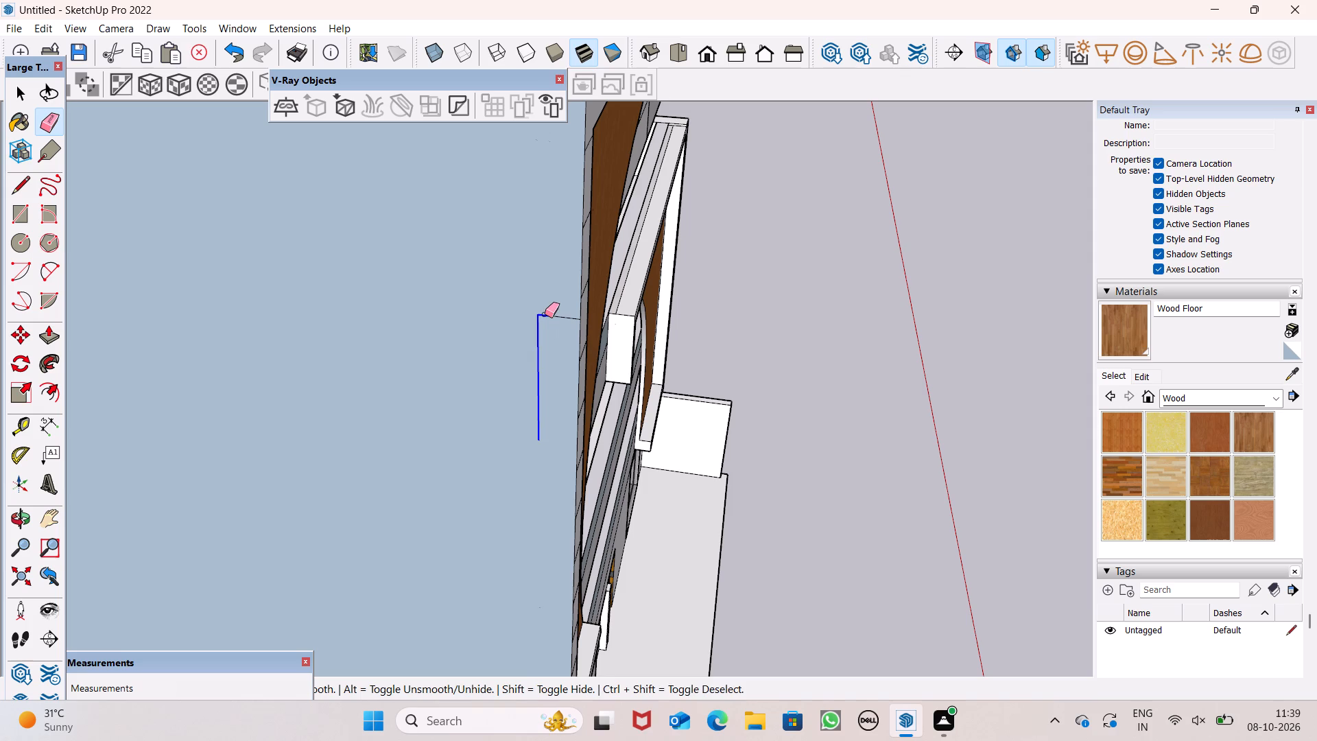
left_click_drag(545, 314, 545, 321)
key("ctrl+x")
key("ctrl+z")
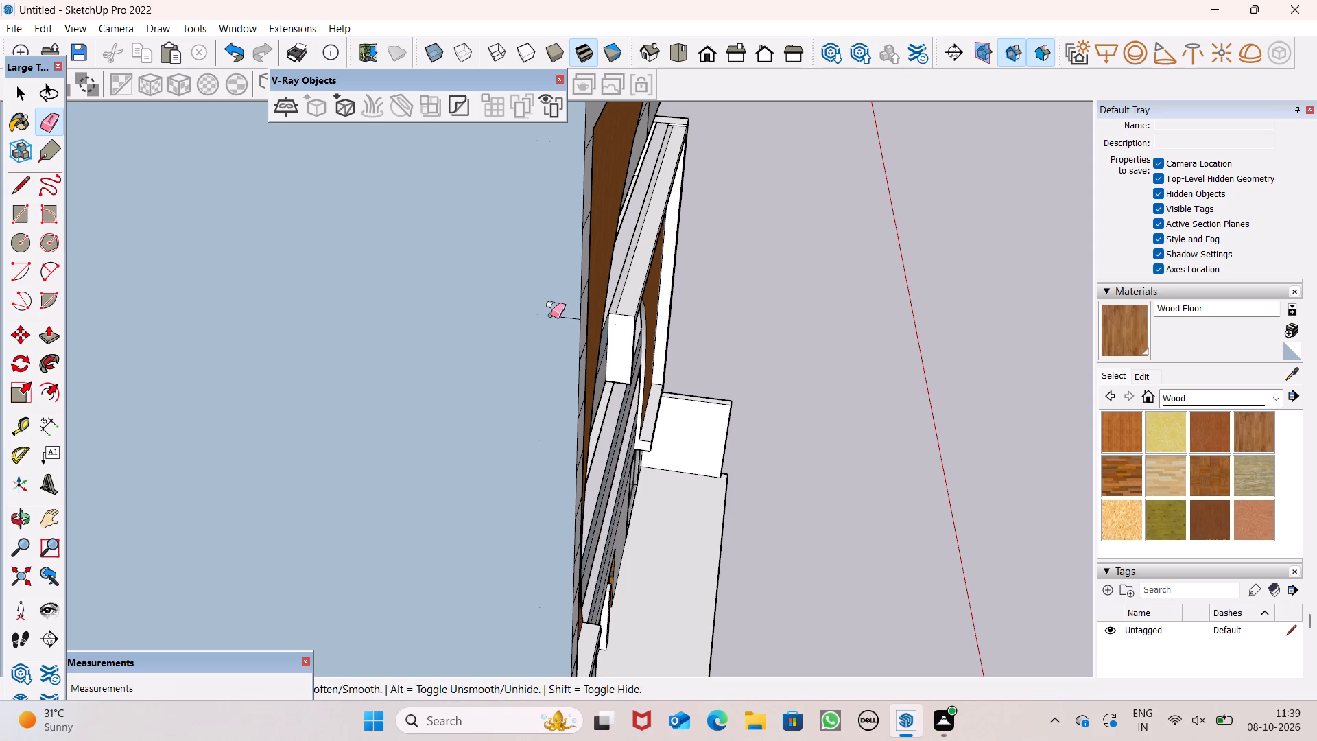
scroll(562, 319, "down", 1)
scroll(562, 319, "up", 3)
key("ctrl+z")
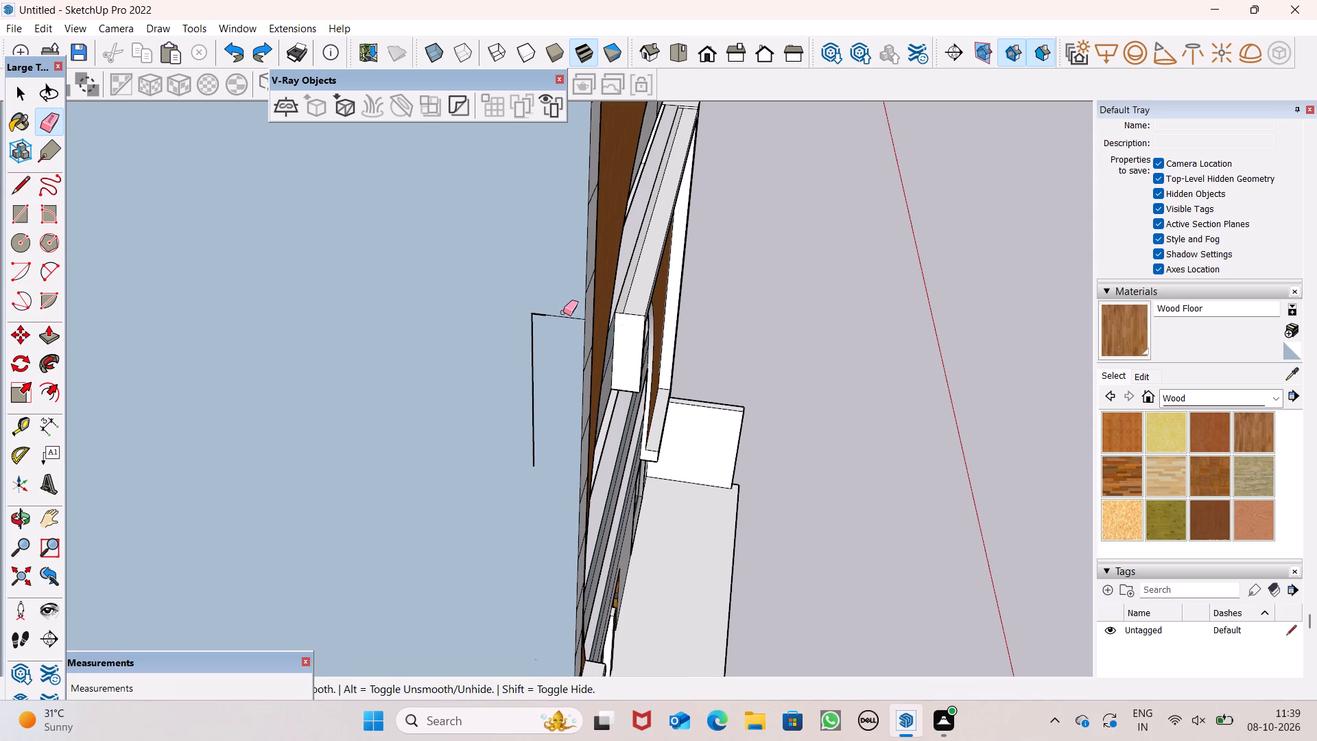
Erase the short horizontal edge below the side wall's narrow upper strip, and undo the last erase of the vertical line beside it.
left_click(565, 316)
left_click(546, 303)
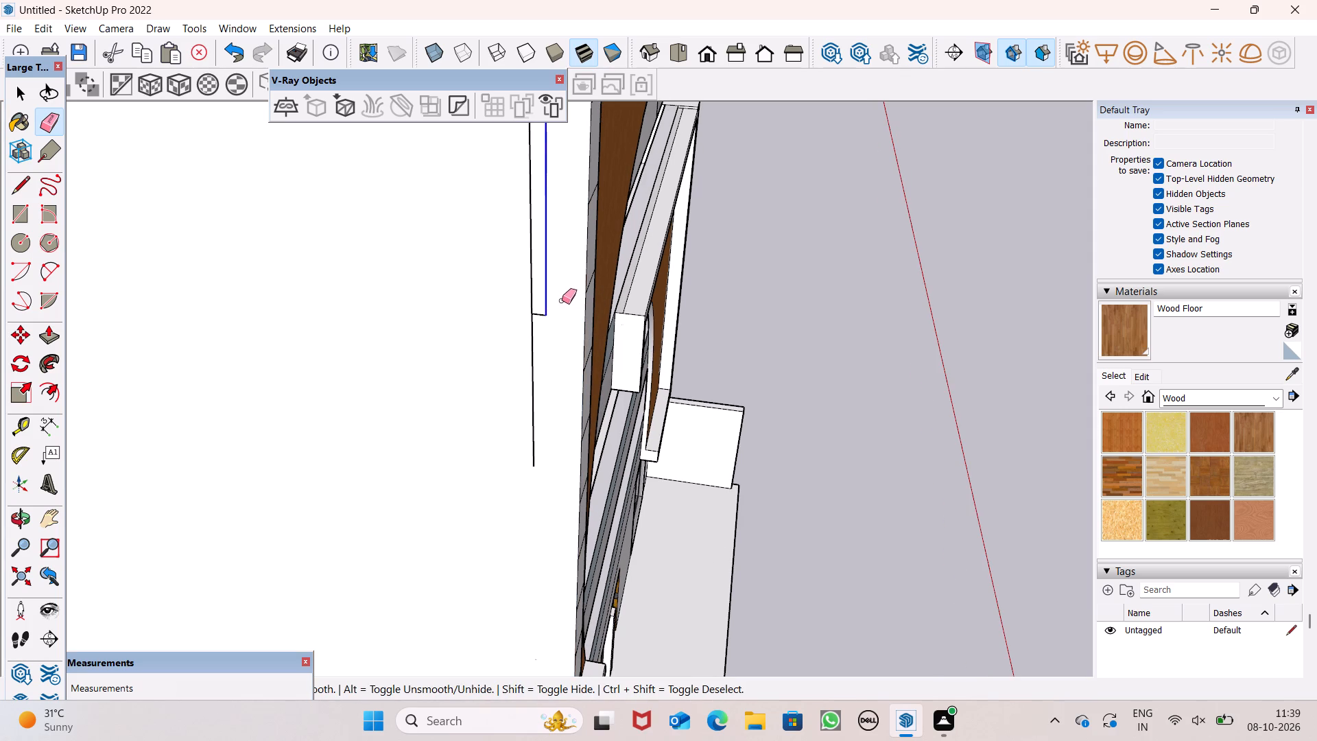
key("ctrl+z")
scroll(573, 293, "down", 5)
scroll(697, 320, "down", 11)
key("space")
scroll(701, 297, "up", 1)
scroll(701, 297, "down", 4)
middle_click_drag(724, 327, 197, 192)
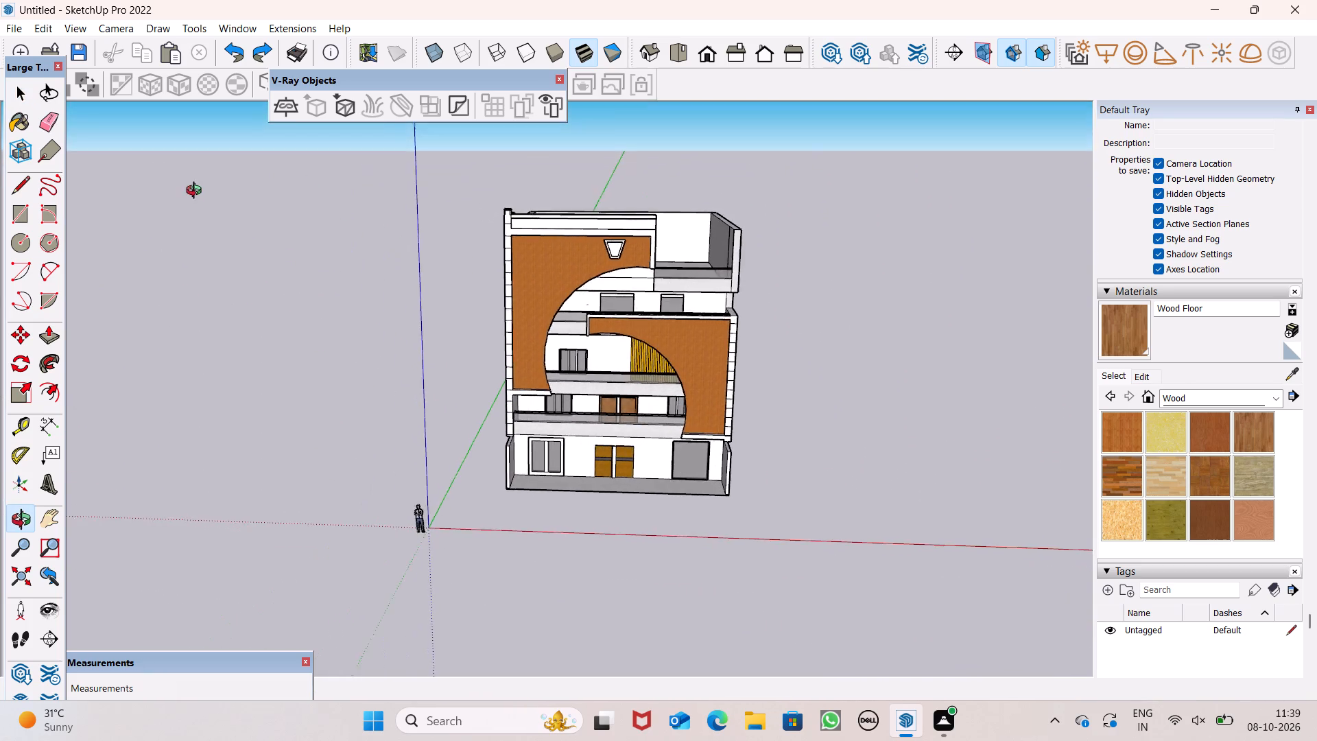
Copy the first-floor wood two-leaf door straight up about 25' 7 1/2" to the larger top-floor wall opening.
middle_click_drag(197, 192, 123, 207)
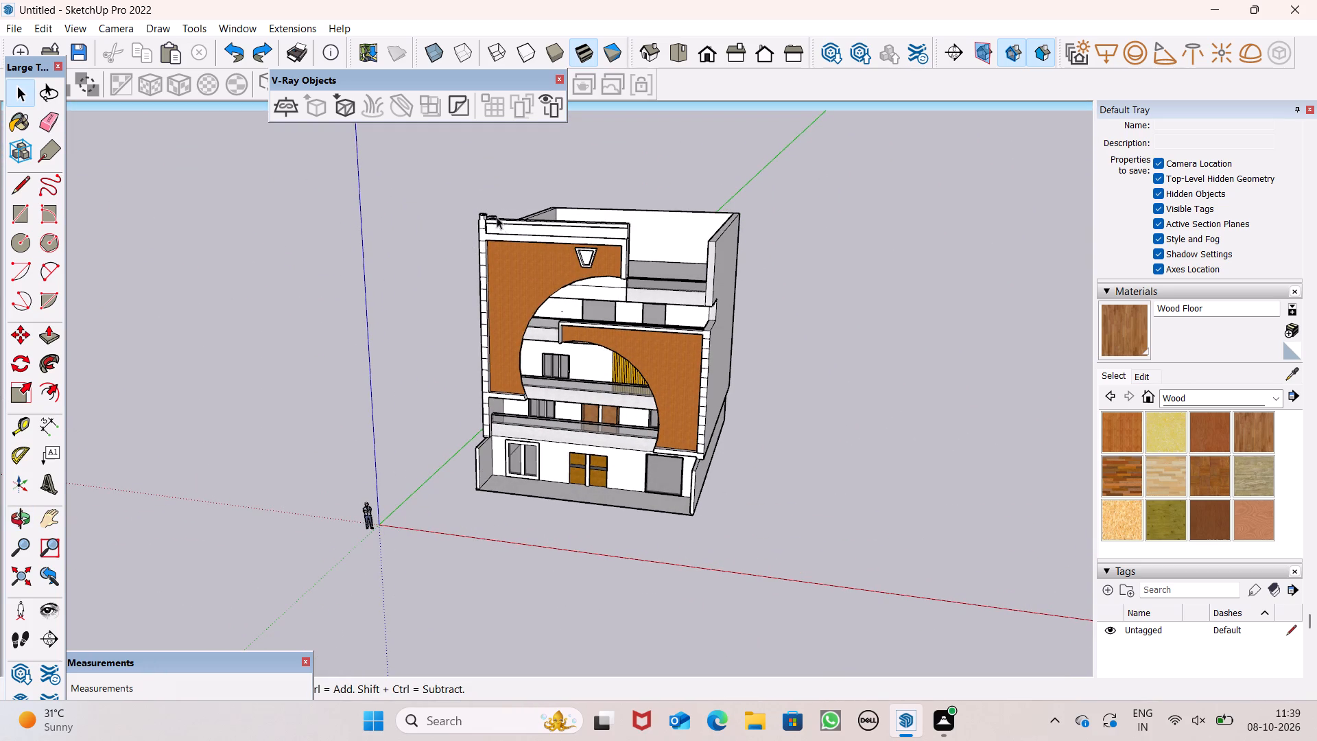
scroll(698, 552, "up", 1)
middle_click_drag(697, 558, 713, 528)
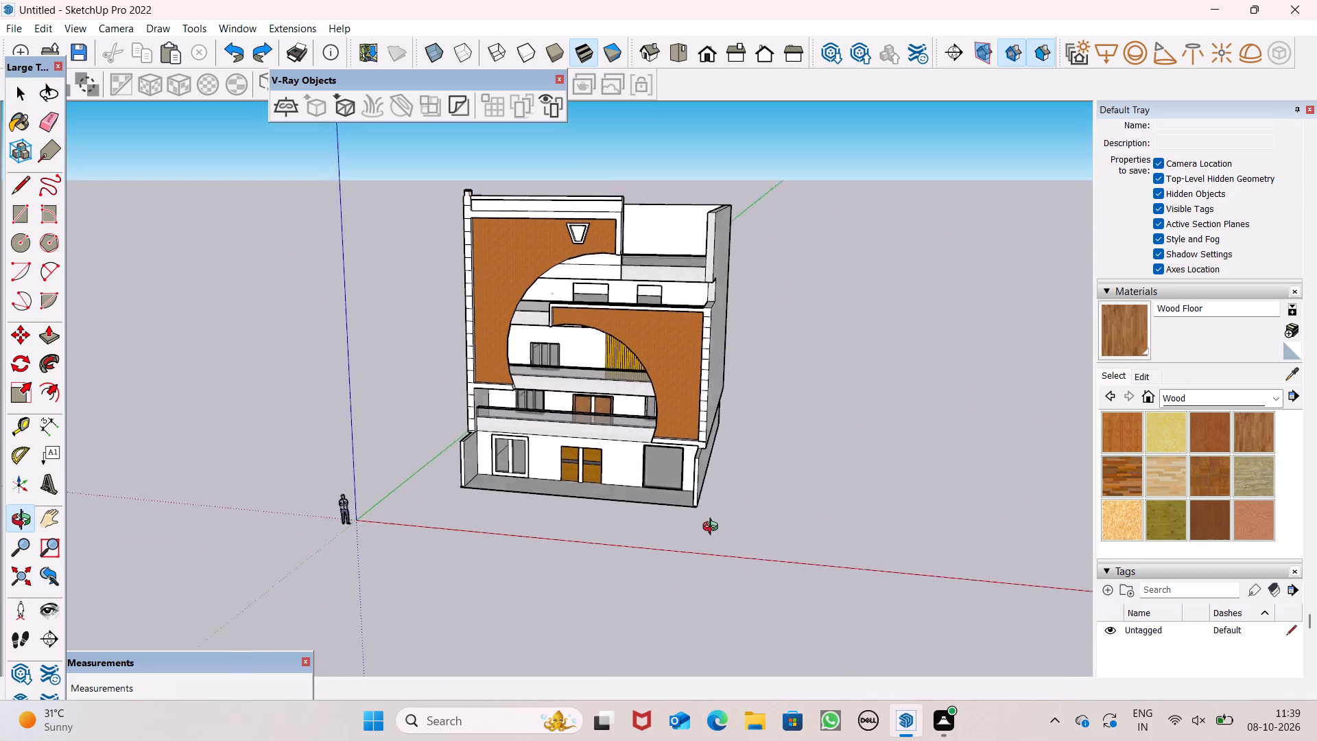
middle_click_drag(713, 528, 746, 541)
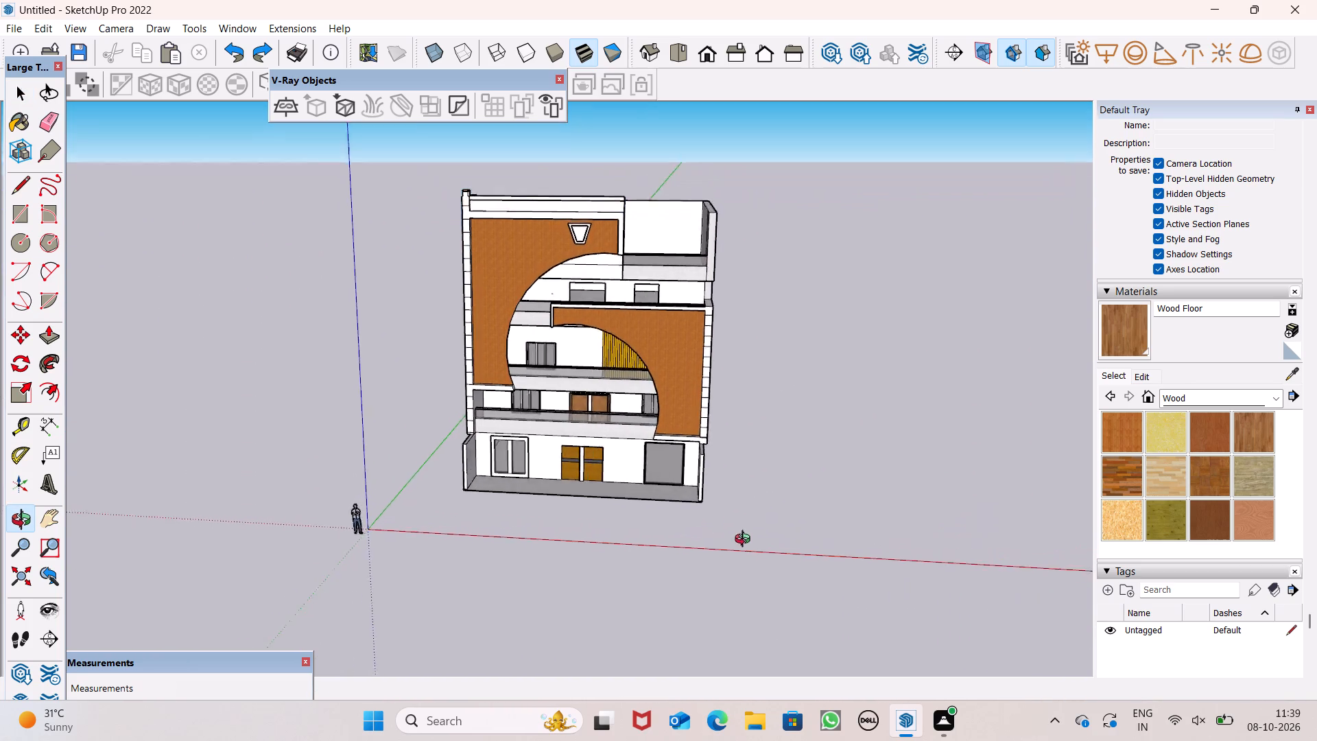
middle_click_drag(746, 541, 696, 558)
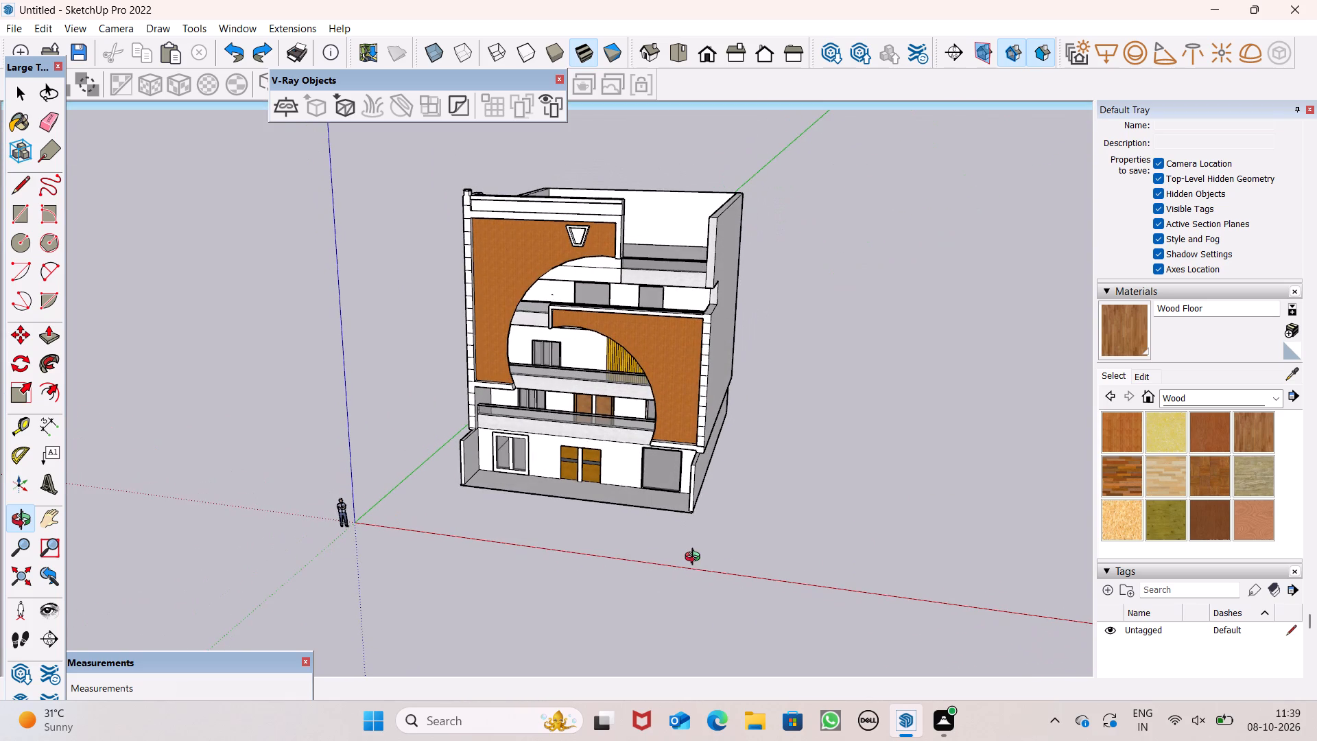
middle_click_drag(696, 558, 696, 539)
scroll(634, 310, "up", 5)
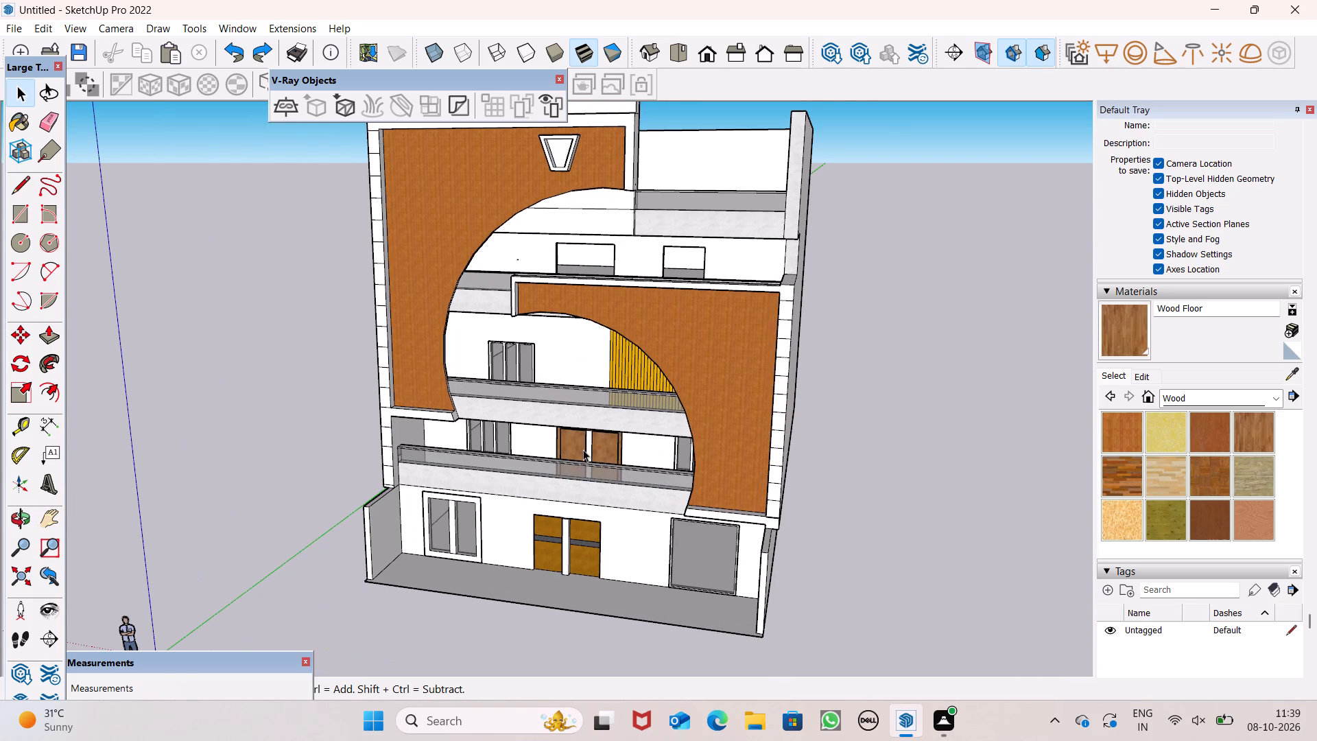
left_click(584, 451)
scroll(685, 420, "up", 5)
scroll(685, 436, "down", 4)
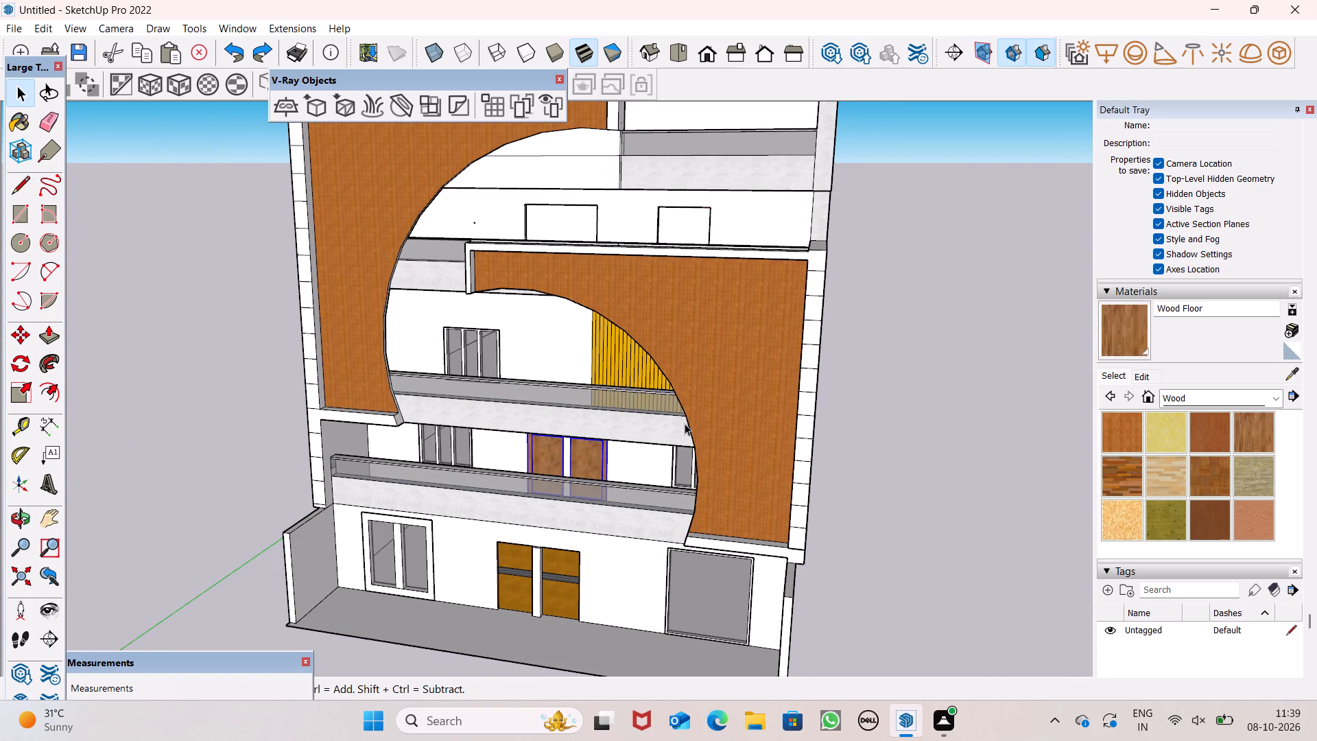
middle_click_drag(687, 381, 681, 504)
key("m")
key("Return")
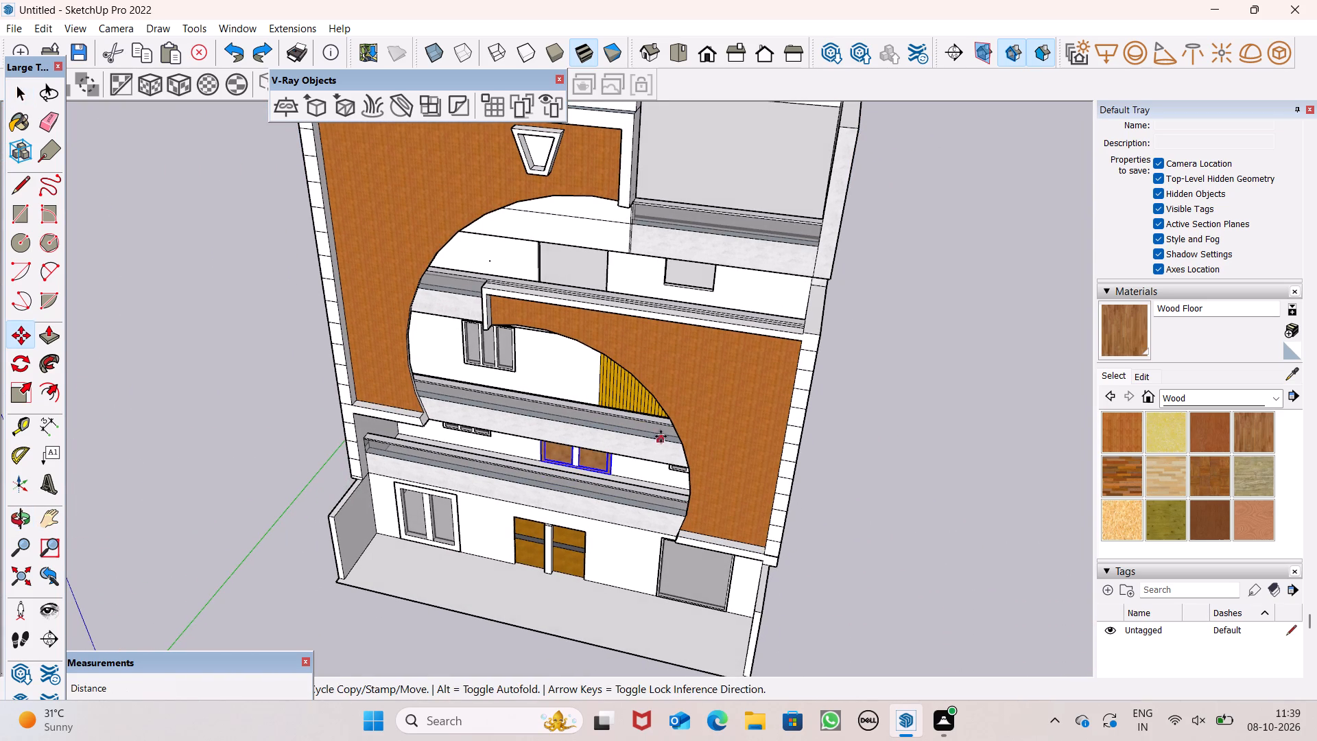
left_click_drag(611, 473, 604, 285)
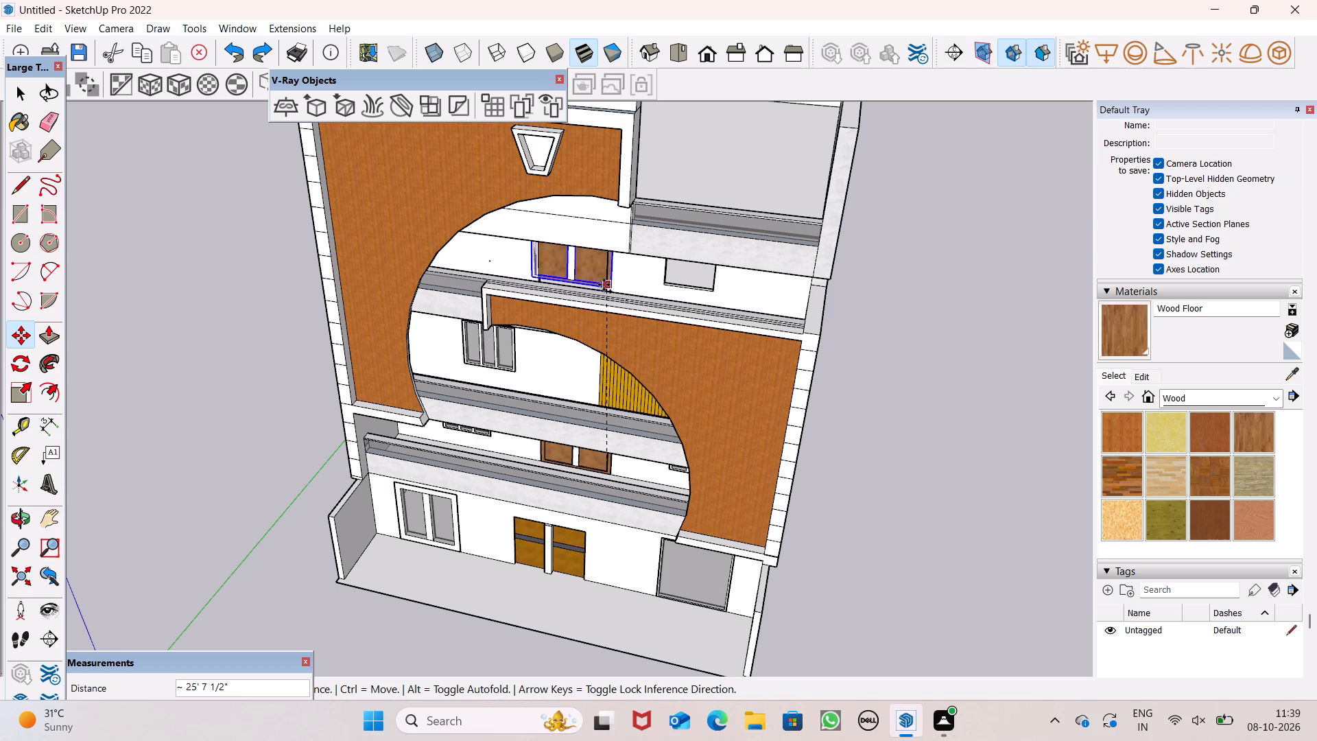
left_click_drag(604, 285, 605, 284)
Move the copied door about 1' 8 1/4" so its lower corner meets the base corner of the top-floor opening.
scroll(612, 269, "up", 8)
middle_click_drag(638, 307, 546, 340)
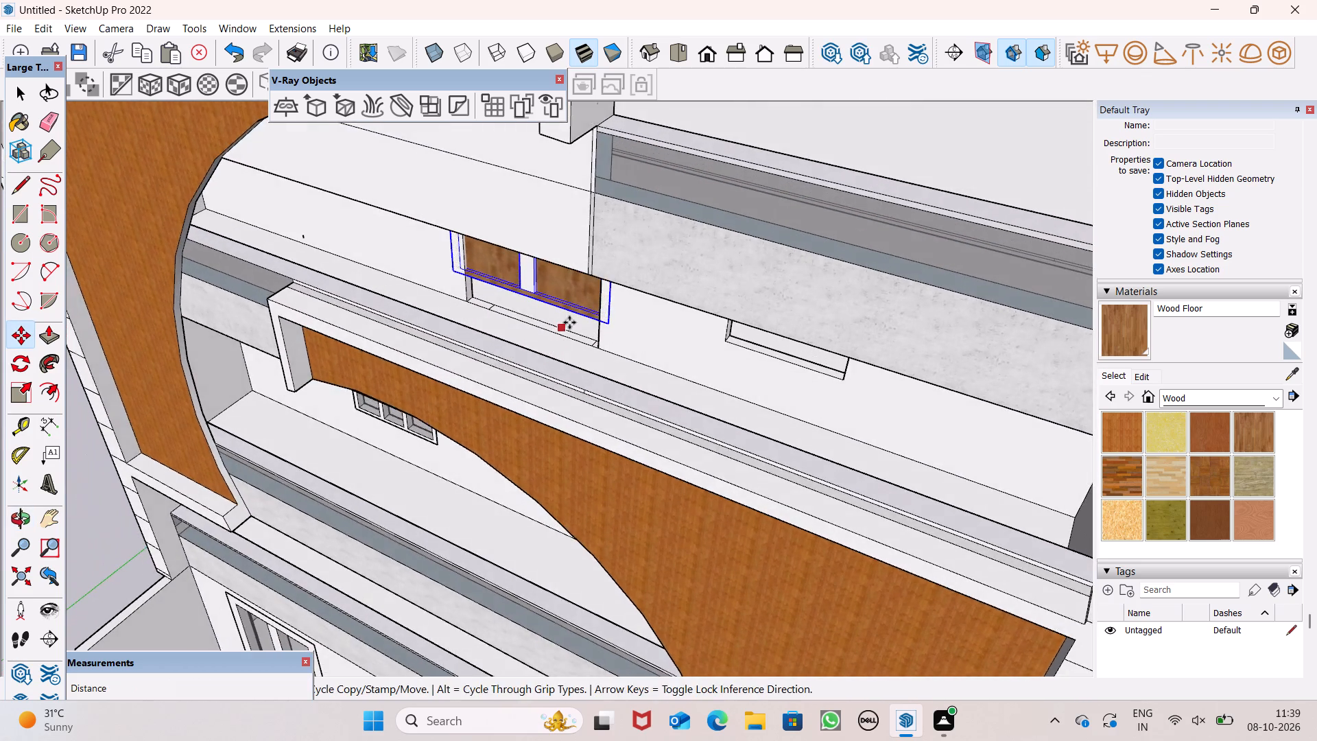
scroll(569, 322, "up", 8)
left_click_drag(669, 327, 633, 393)
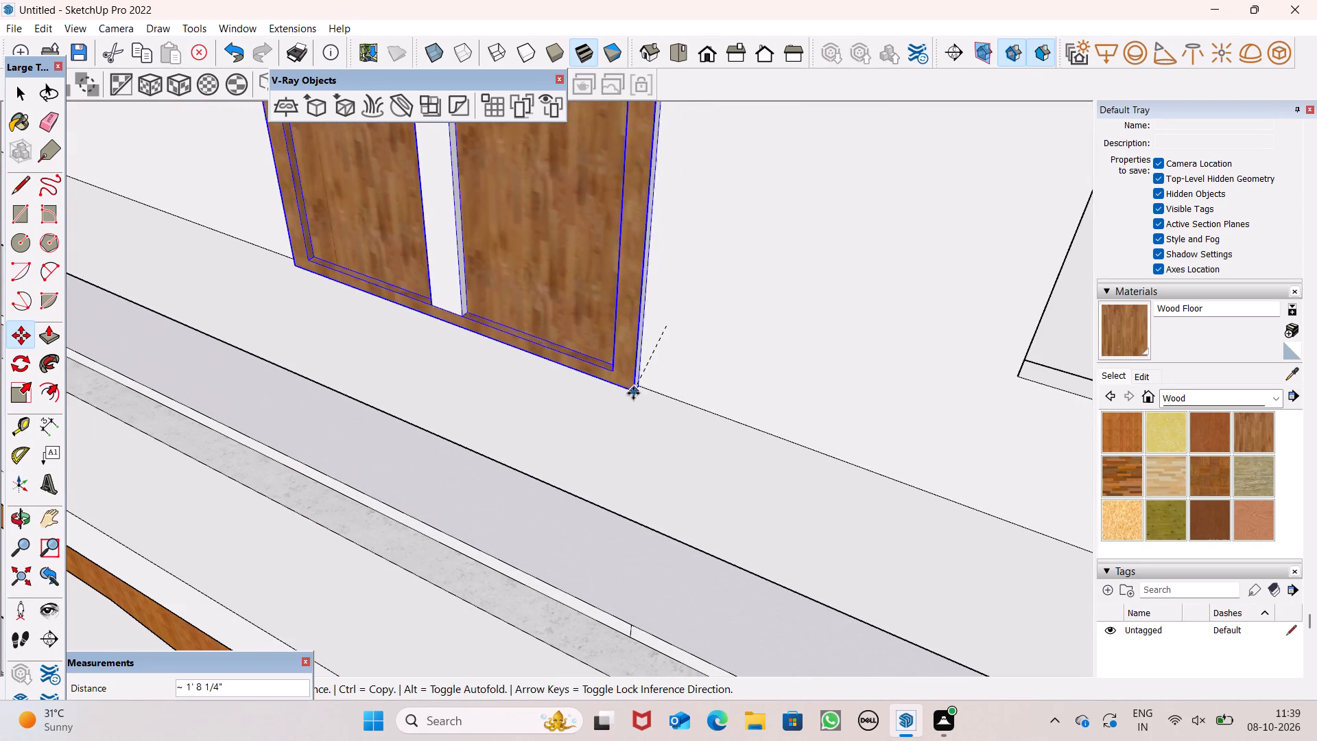
left_click_drag(633, 393, 637, 385)
Scale the copied door down from its upper outer corner to bring it within the top-floor opening's width.
scroll(715, 377, "down", 7)
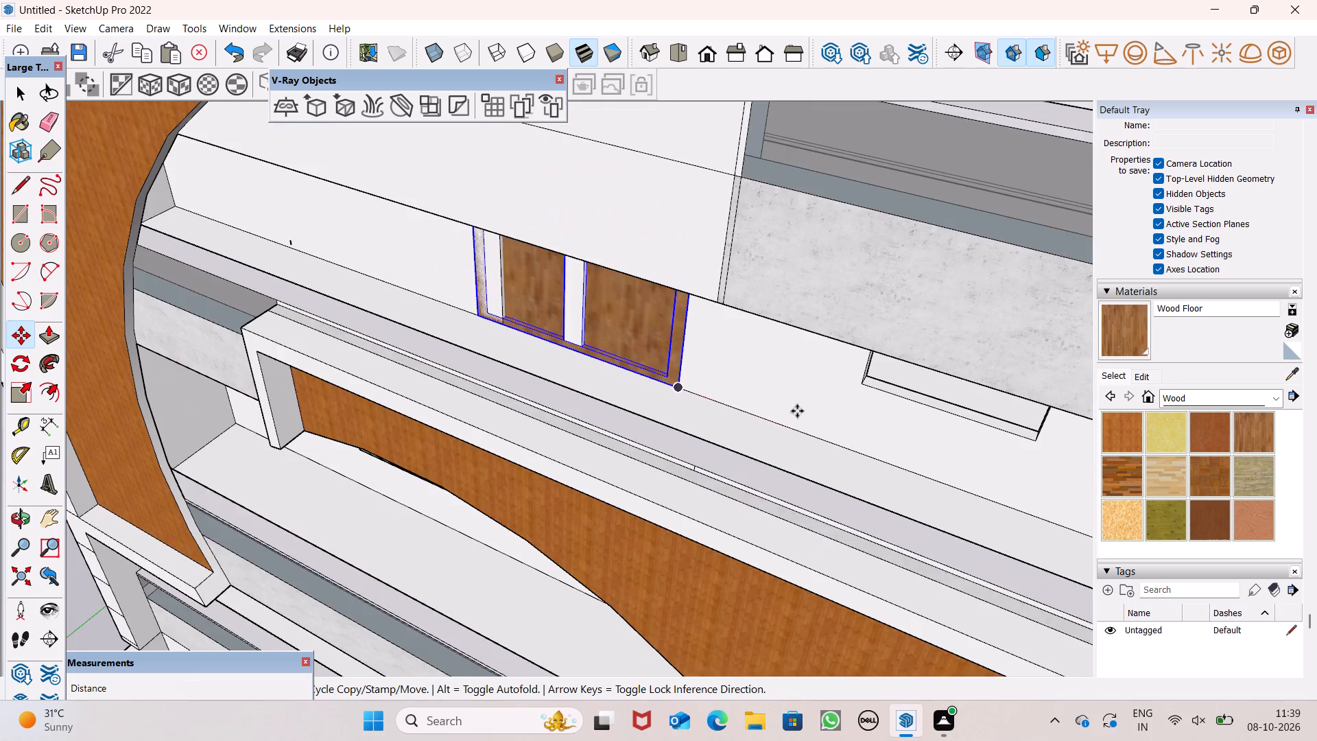
scroll(796, 416, "down", 4)
middle_click_drag(798, 430, 881, 260)
scroll(864, 294, "up", 2)
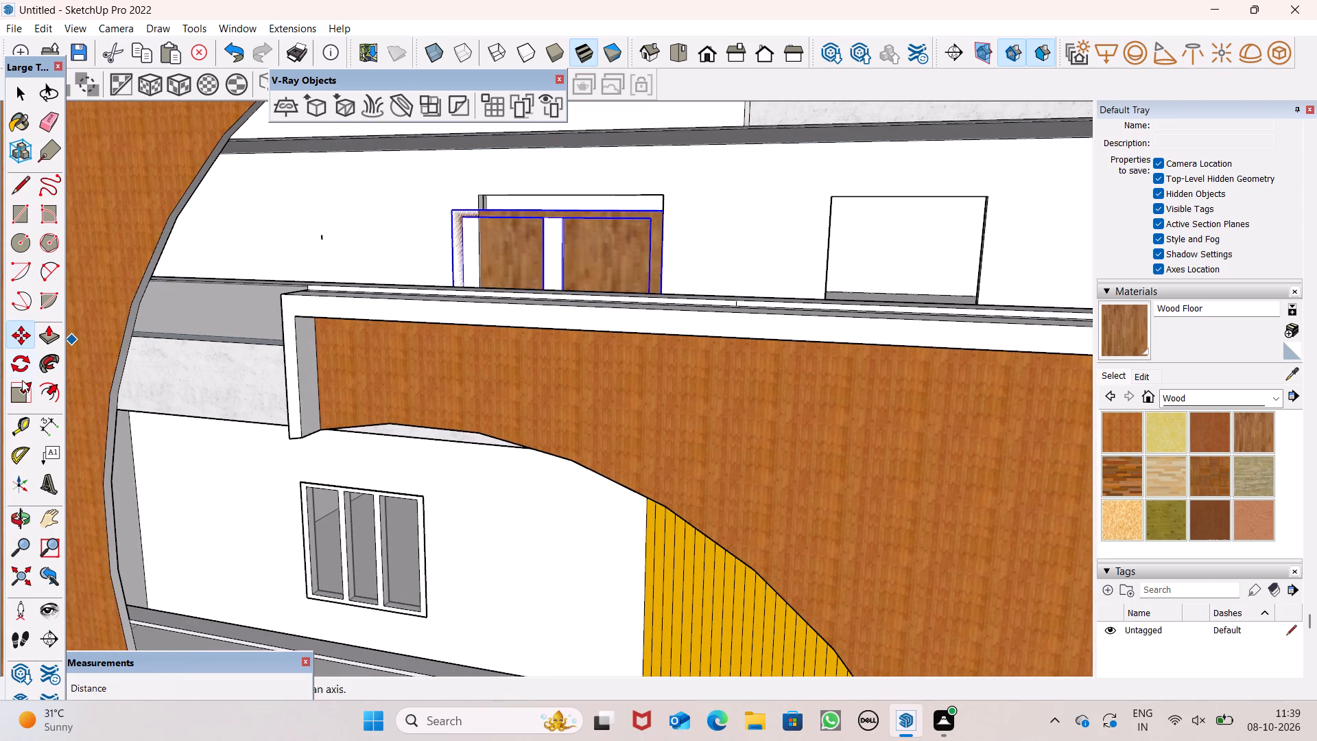
left_click(21, 392)
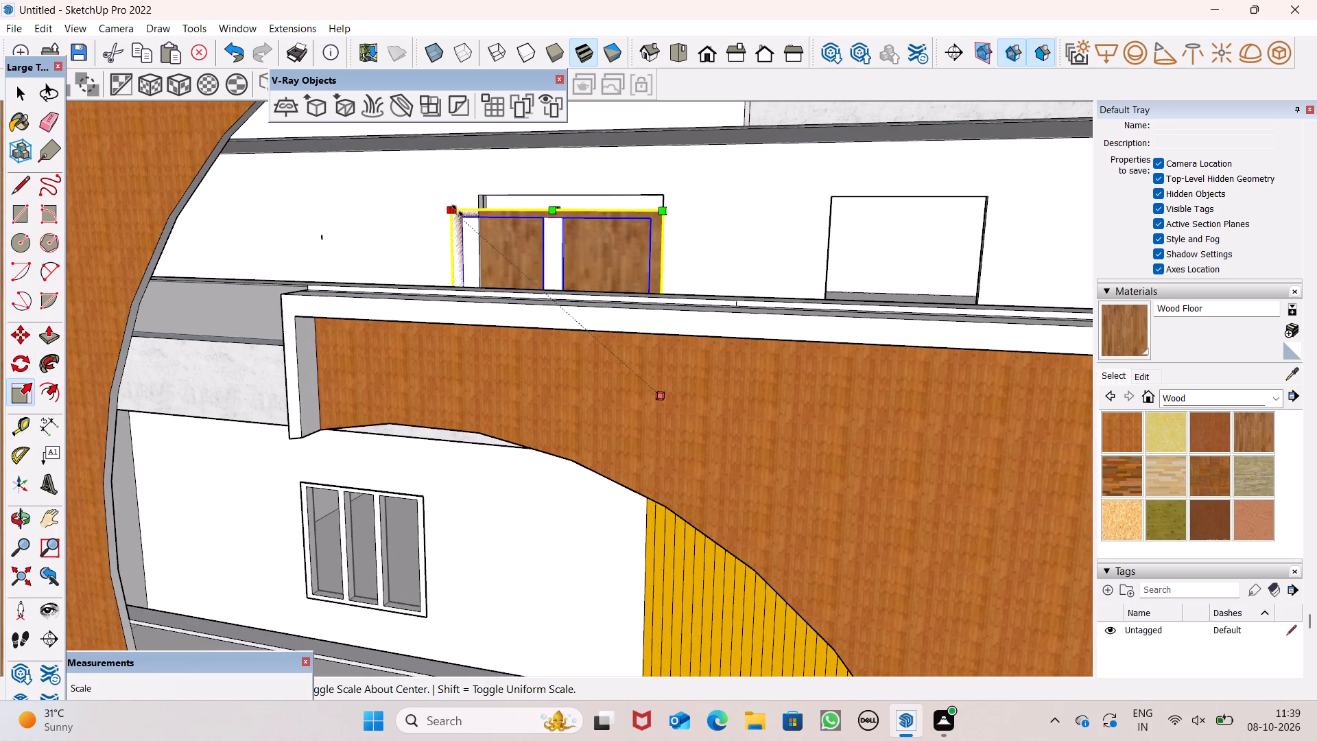
left_click_drag(453, 215, 514, 242)
scroll(611, 239, "up", 5)
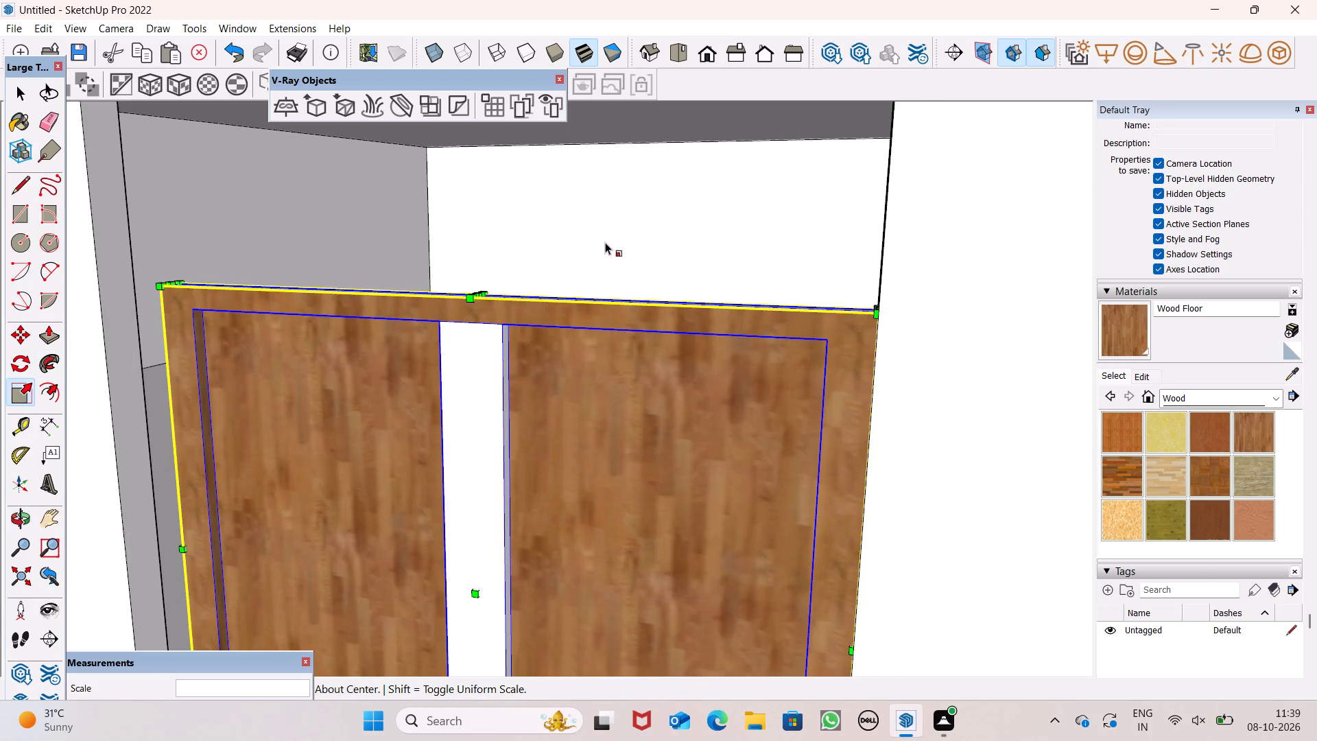
Examine the front elevation's doors, windows and balconies from the front and from oblique angles.
scroll(613, 242, "down", 6)
middle_click_drag(627, 284, 674, 373)
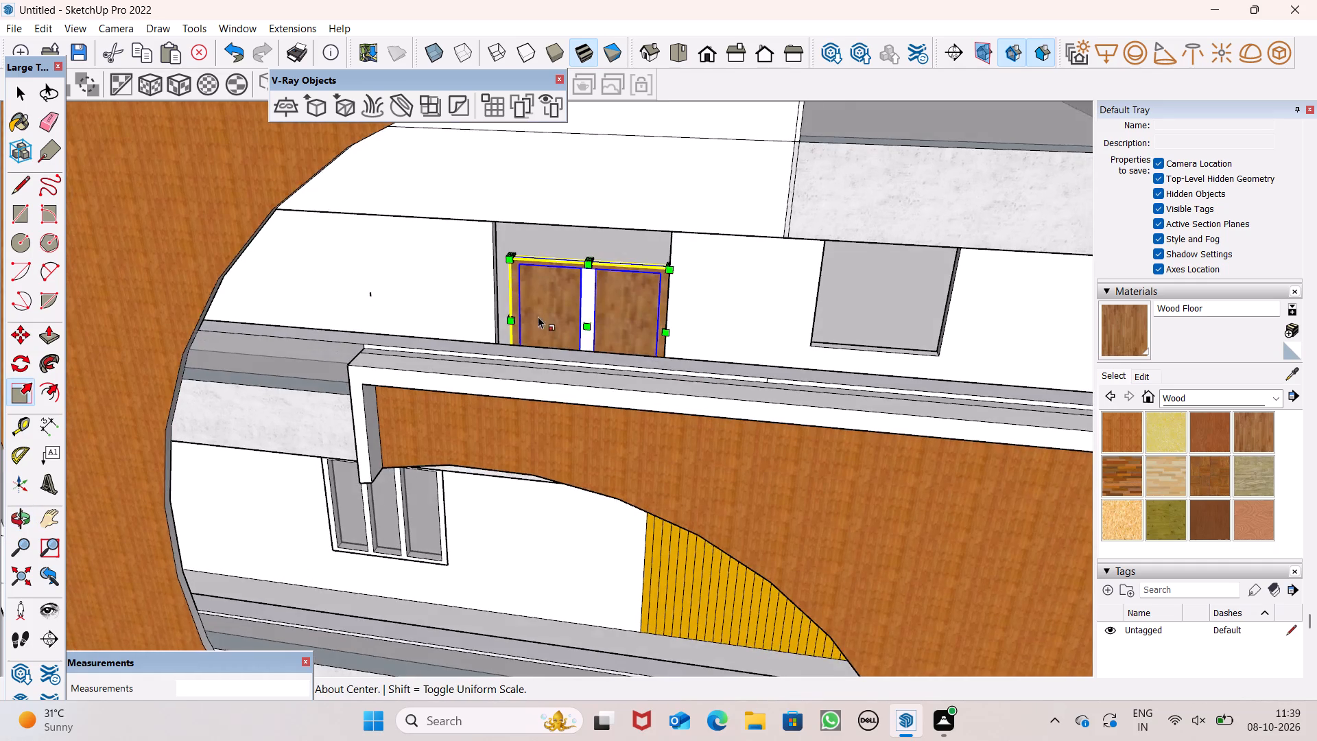
scroll(534, 305, "up", 8)
scroll(639, 250, "down", 2)
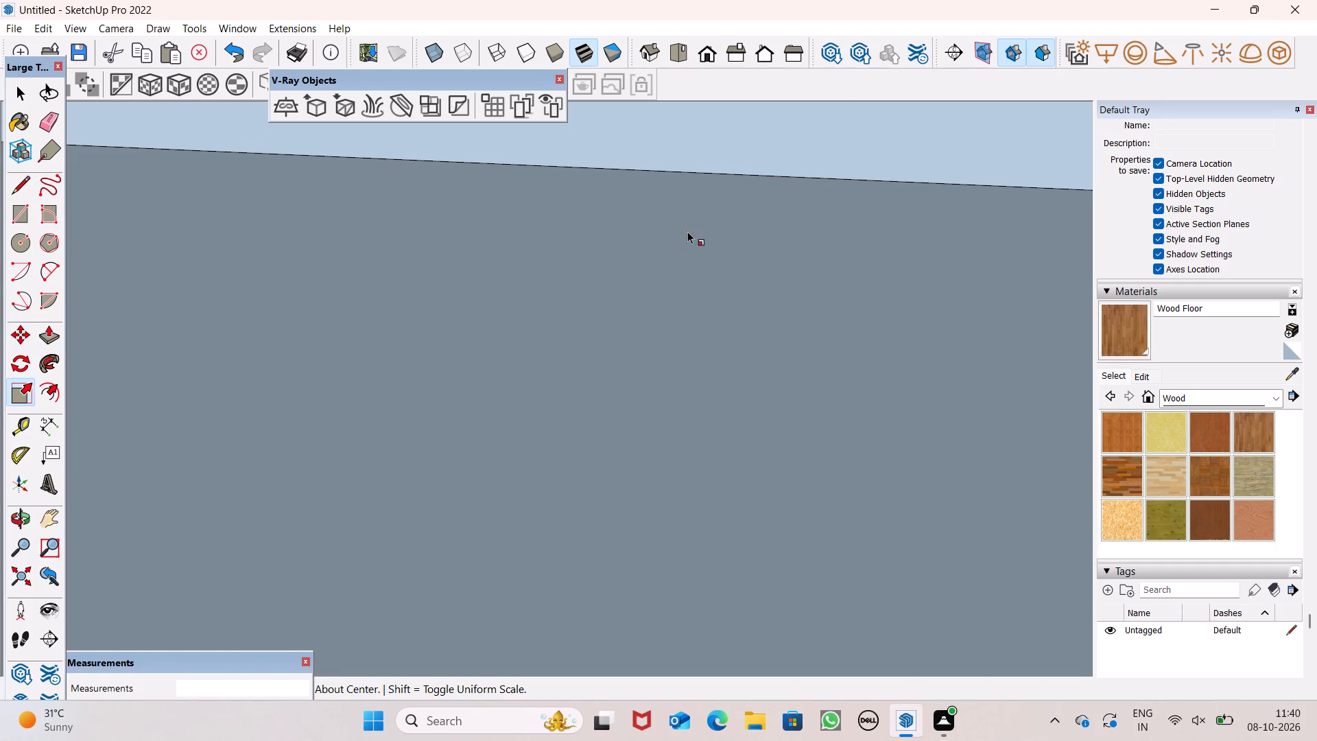
double_click(702, 59)
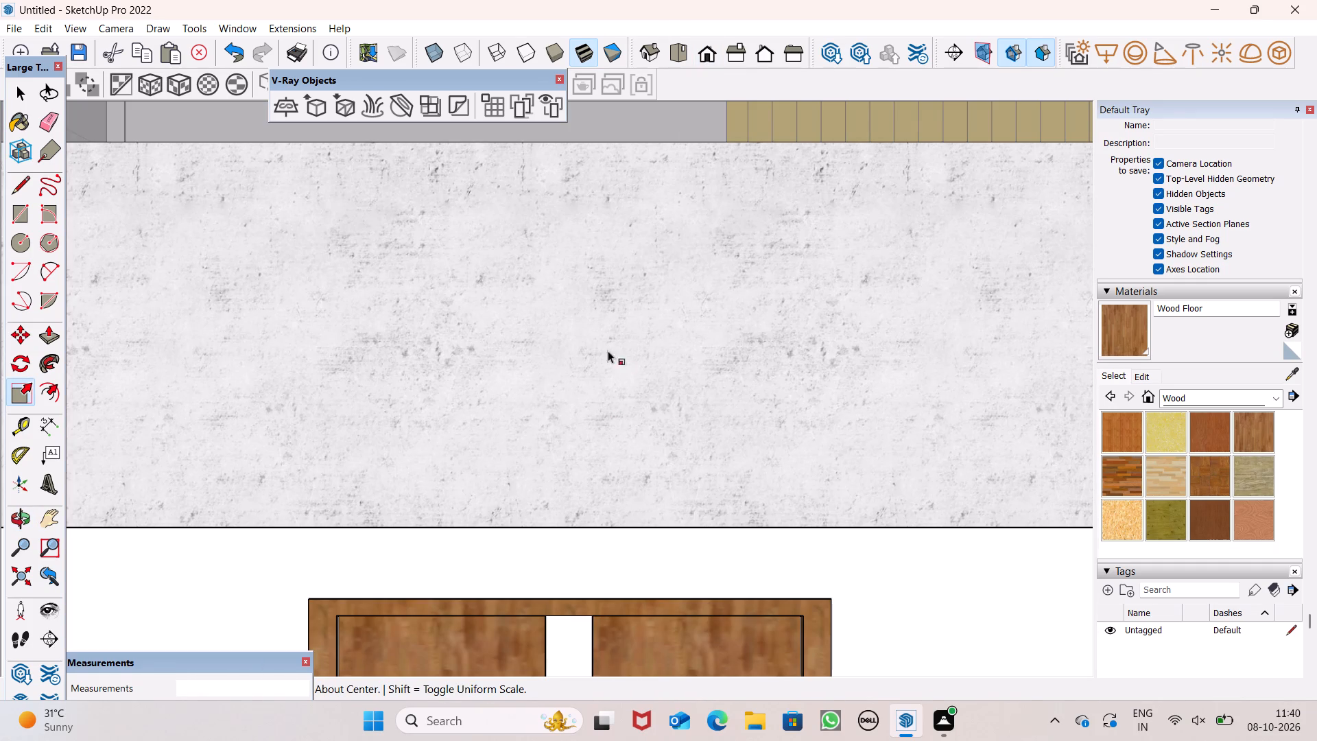
scroll(603, 283, "down", 4)
middle_click_drag(617, 463, 816, 430)
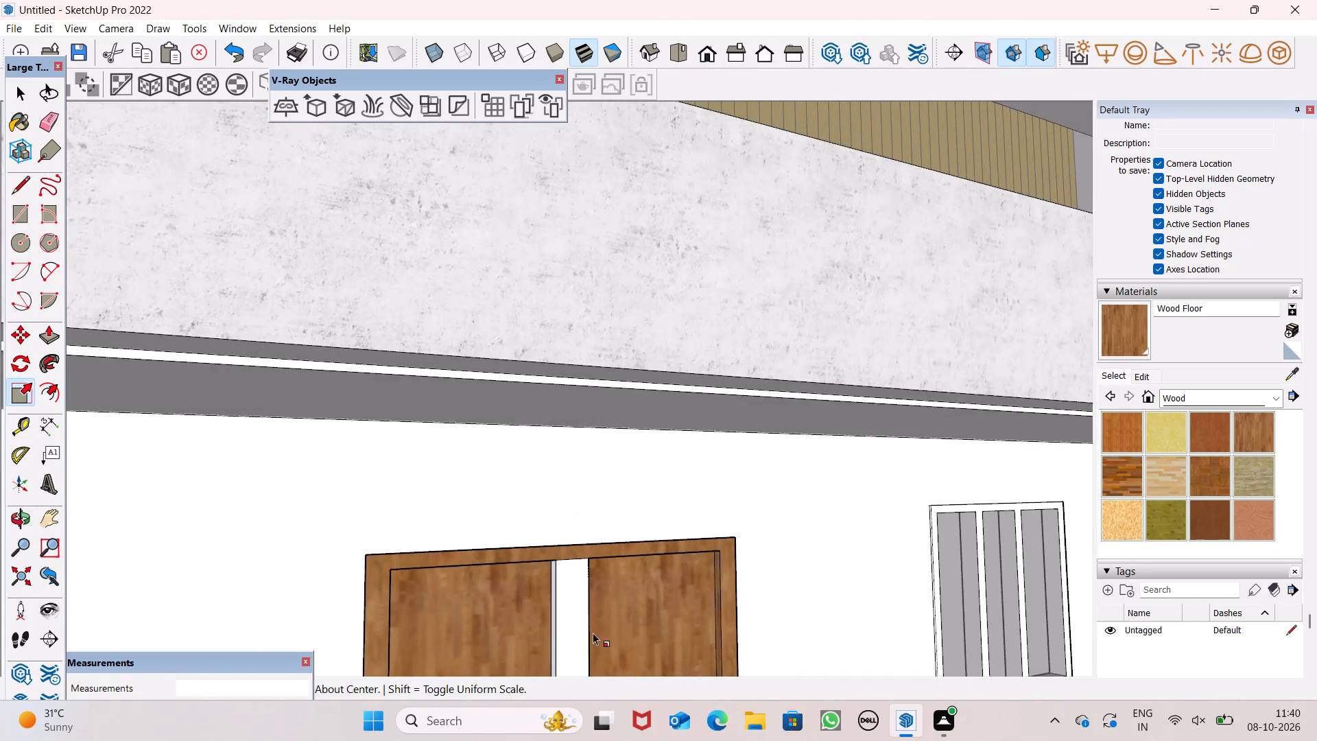
scroll(586, 635, "up", 2)
scroll(617, 517, "down", 2)
scroll(693, 345, "down", 11)
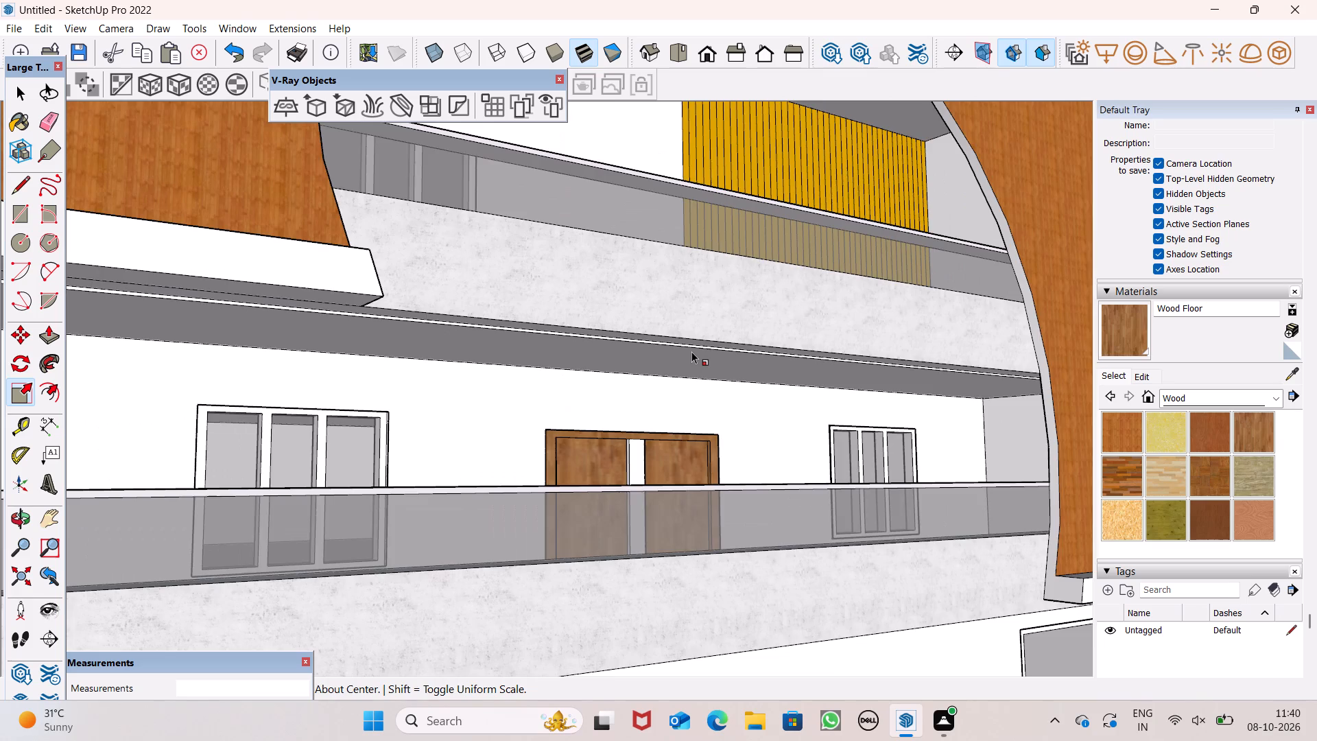
scroll(691, 351, "down", 3)
middle_click_drag(677, 382, 712, 466)
scroll(653, 436, "up", 1)
scroll(653, 436, "down", 4)
scroll(665, 405, "up", 1)
scroll(665, 405, "down", 3)
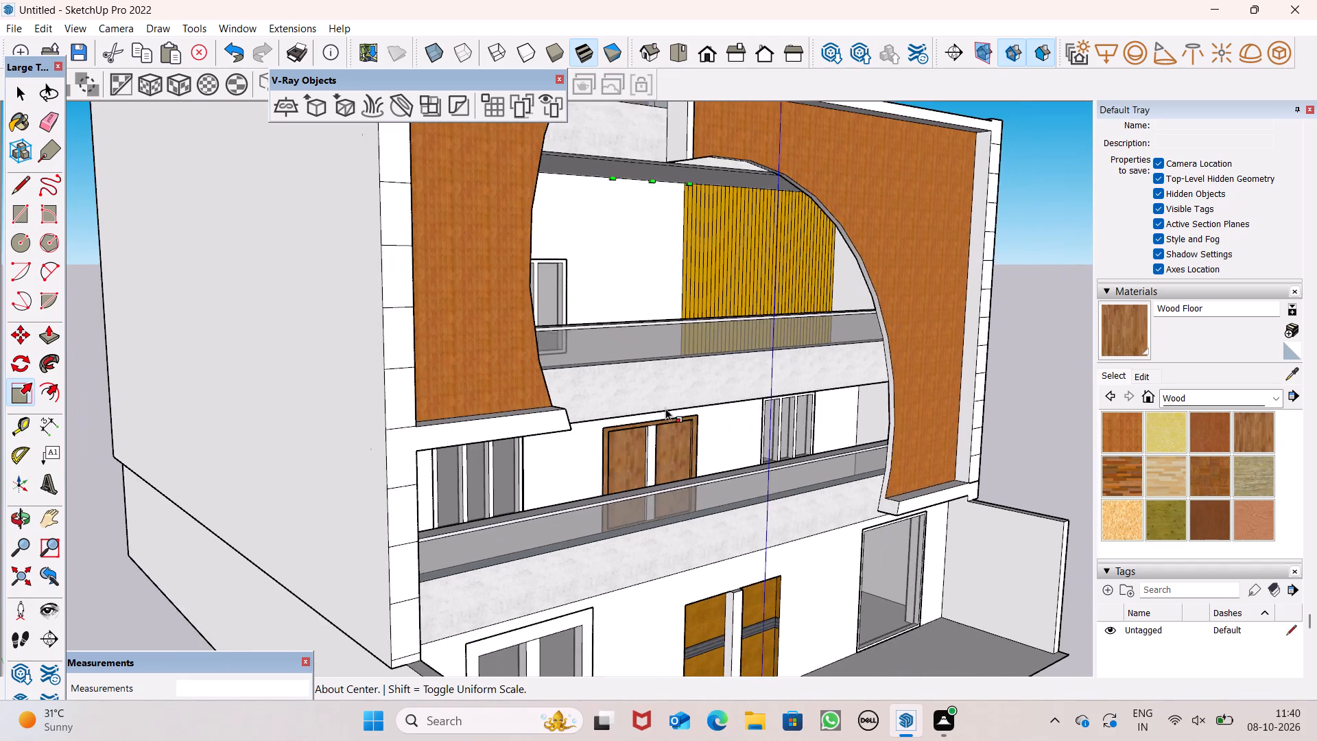
scroll(663, 365, "down", 5)
Stretch the copied door's width along the red axis until its side edge meets the top-floor opening's side.
scroll(643, 132, "up", 8)
scroll(567, 228, "up", 2)
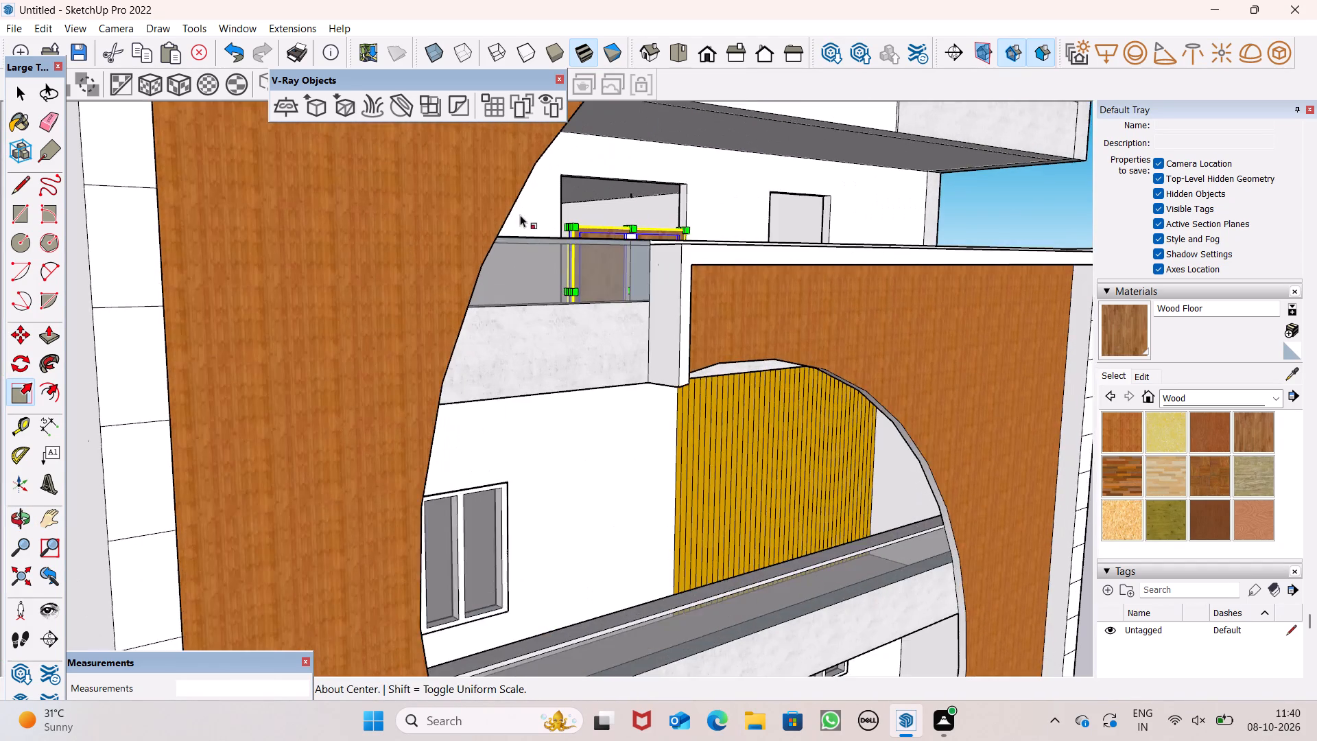
scroll(520, 215, "up", 1)
middle_click_drag(588, 289, 574, 420)
scroll(556, 339, "up", 8)
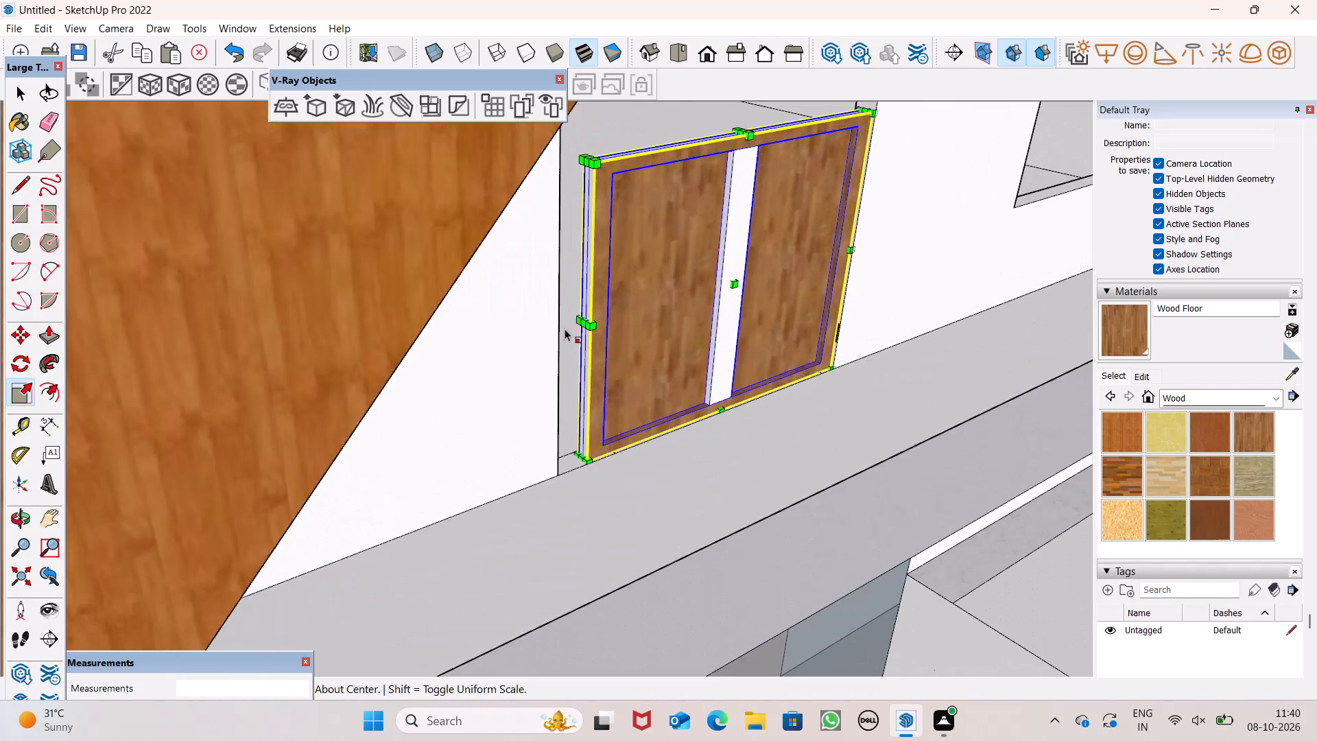
scroll(576, 316, "up", 5)
left_click_drag(598, 328, 562, 347)
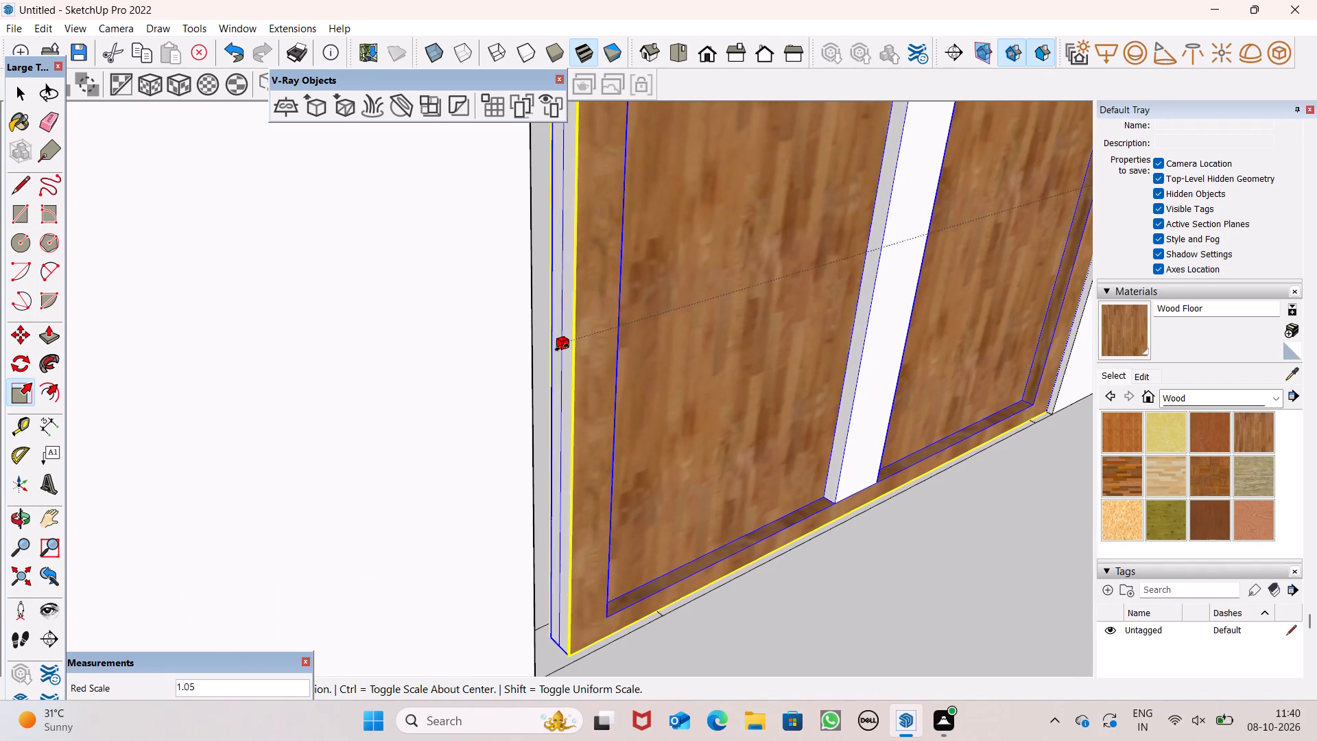
left_click_drag(562, 347, 534, 356)
Examine the front elevation and the fit of the copied door in the top-floor opening from several angles.
scroll(614, 397, "down", 7)
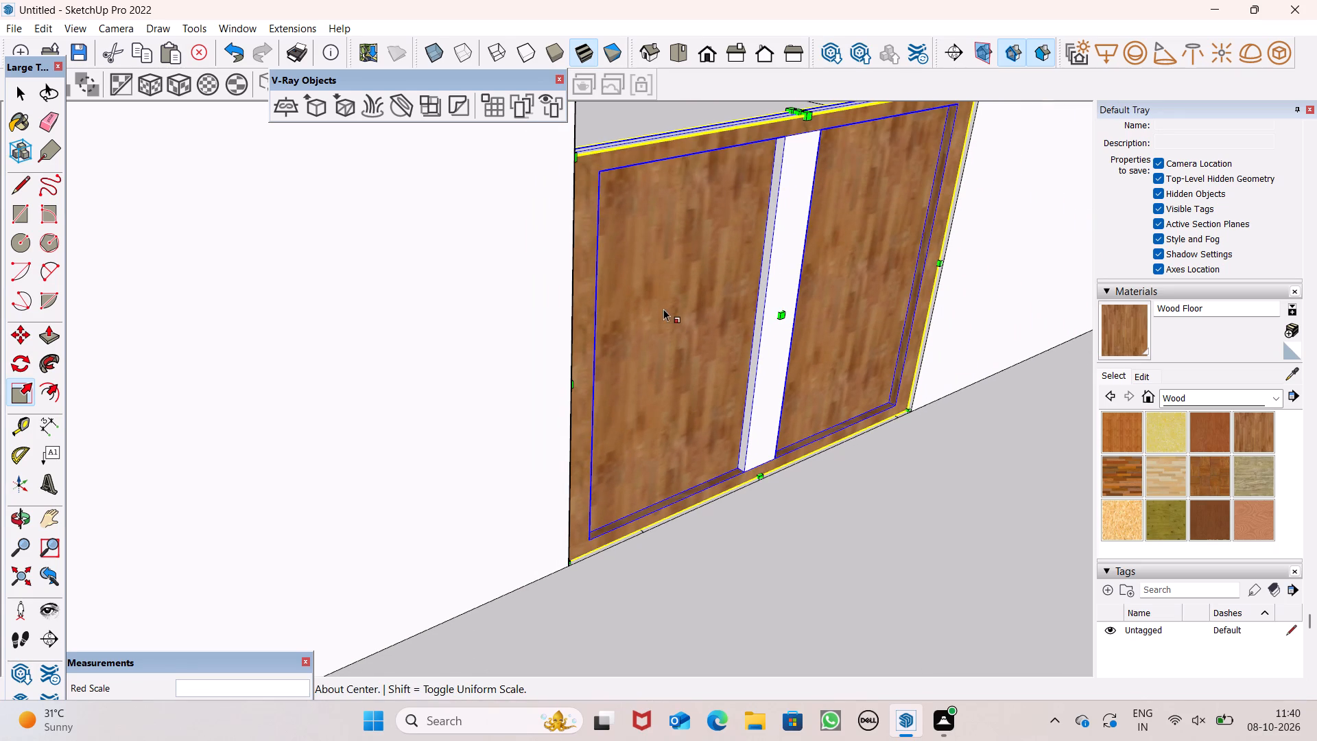
left_click(709, 61)
scroll(700, 170, "down", 3)
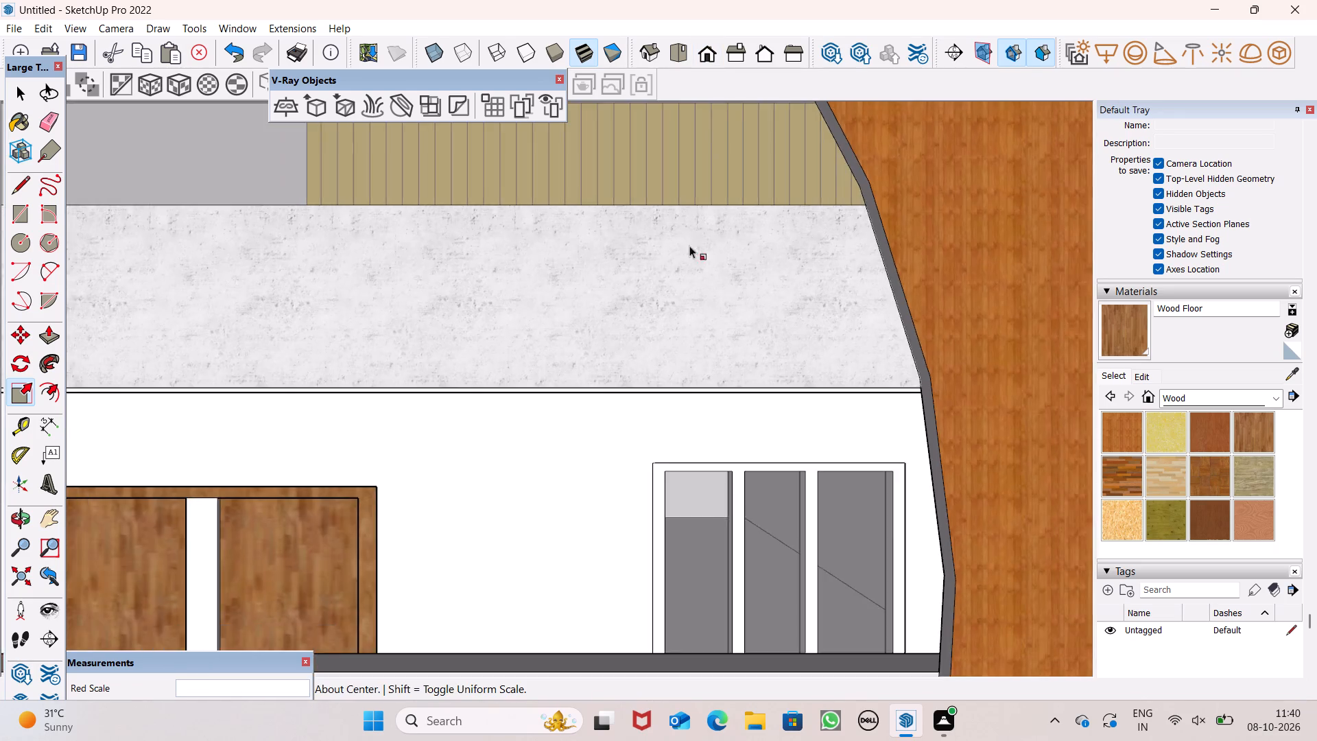
scroll(689, 246, "down", 3)
scroll(724, 318, "down", 1)
scroll(724, 318, "up", 1)
scroll(724, 319, "down", 13)
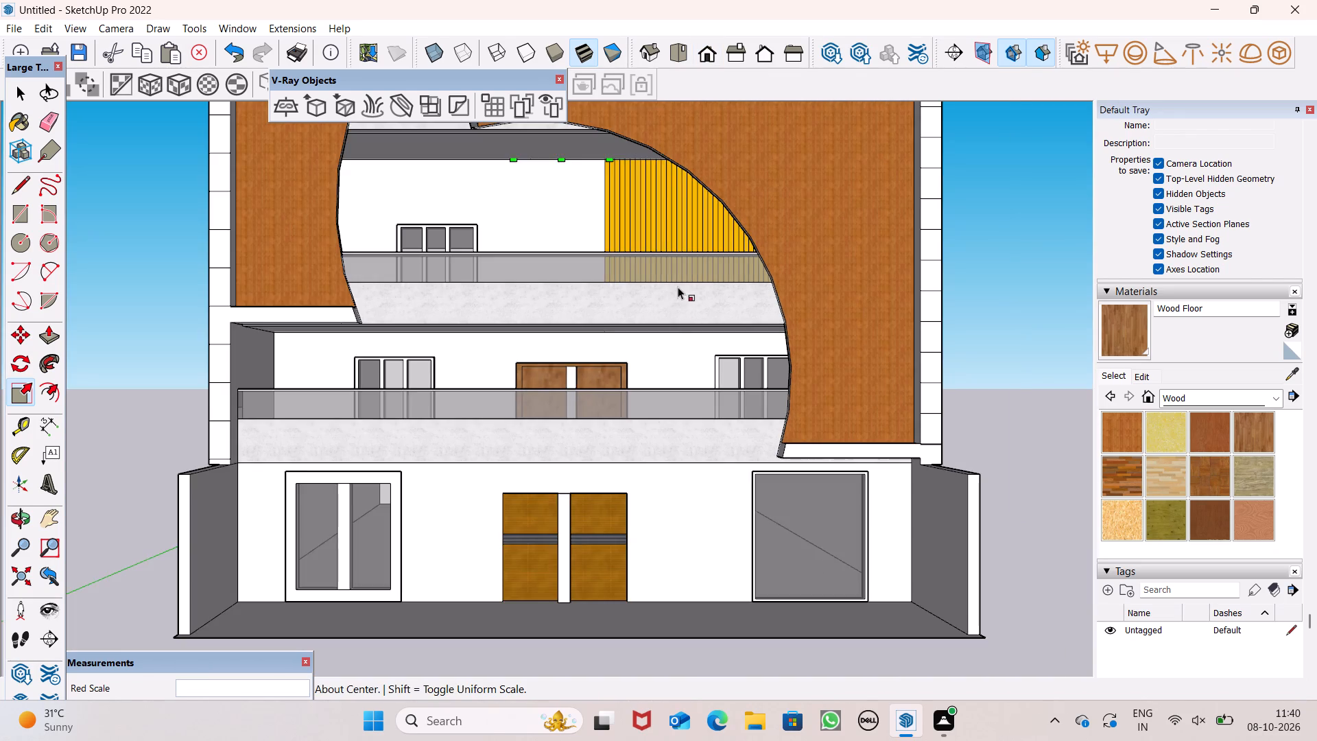
middle_click_drag(695, 352, 748, 530)
scroll(569, 229, "down", 5)
scroll(556, 130, "up", 5)
scroll(563, 132, "down", 1)
scroll(563, 132, "up", 1)
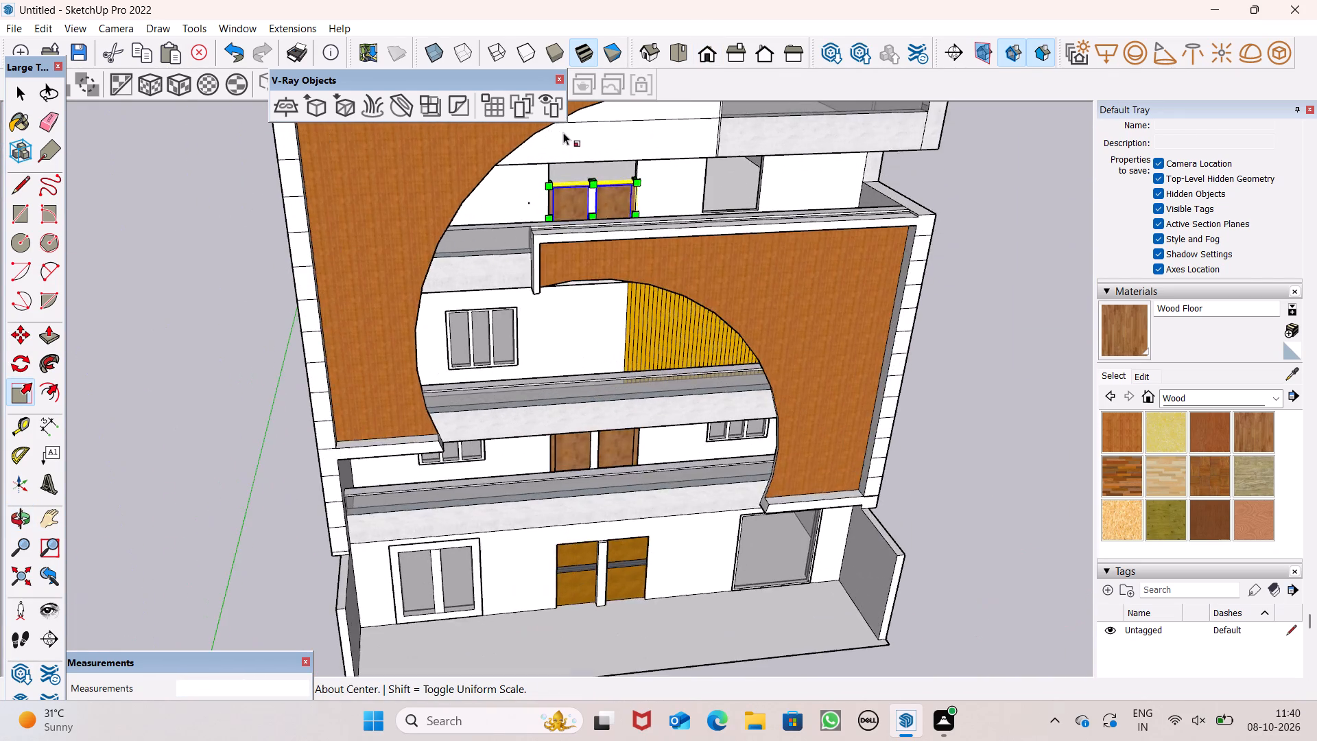
scroll(580, 174, "up", 13)
scroll(598, 167, "down", 4)
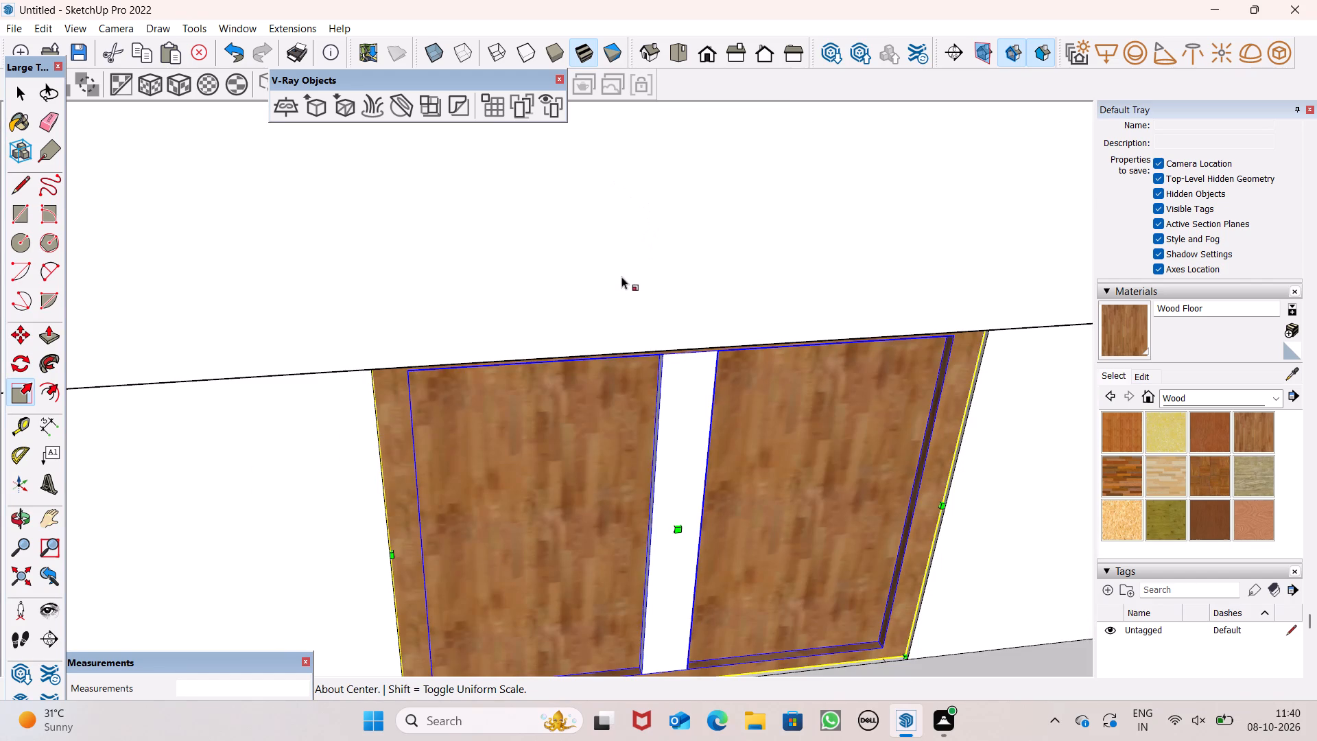
scroll(693, 233, "down", 3)
scroll(687, 344, "up", 1)
scroll(687, 350, "down", 1)
scroll(683, 357, "up", 1)
scroll(683, 357, "down", 2)
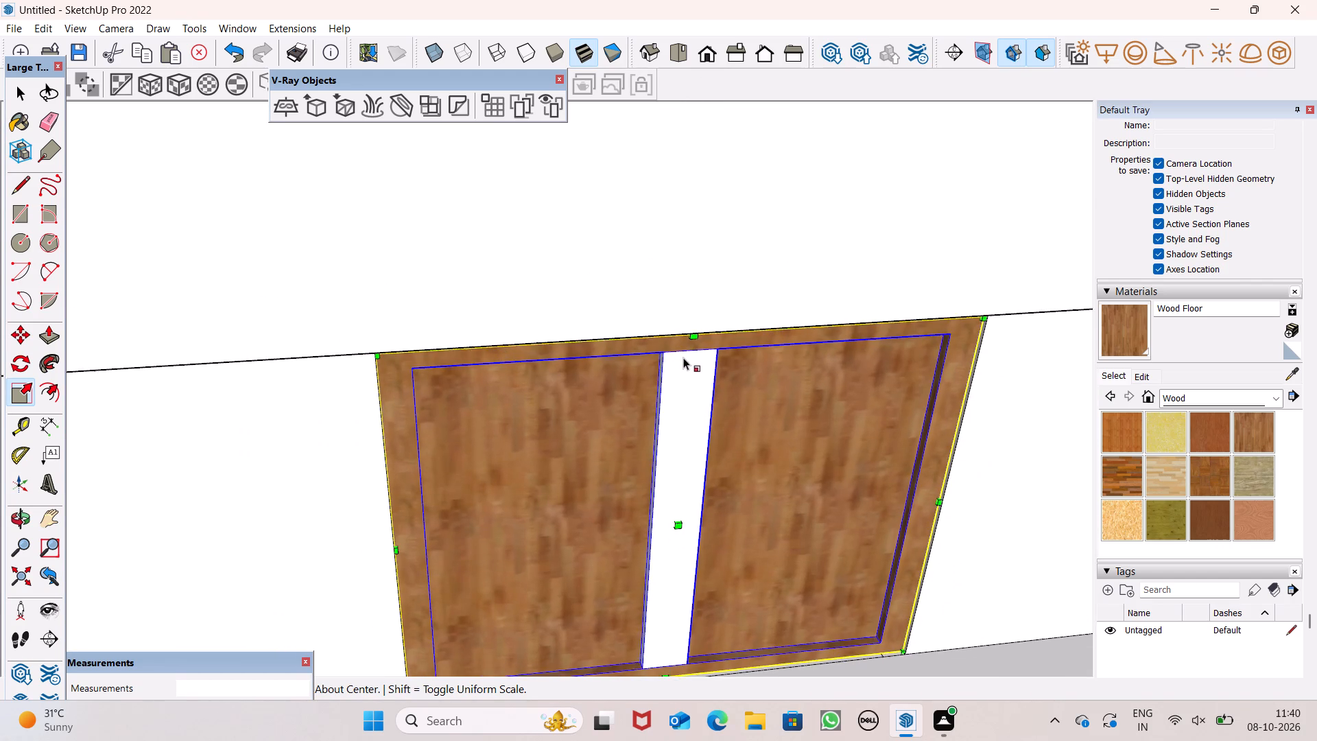
scroll(683, 357, "down", 3)
scroll(661, 438, "down", 11)
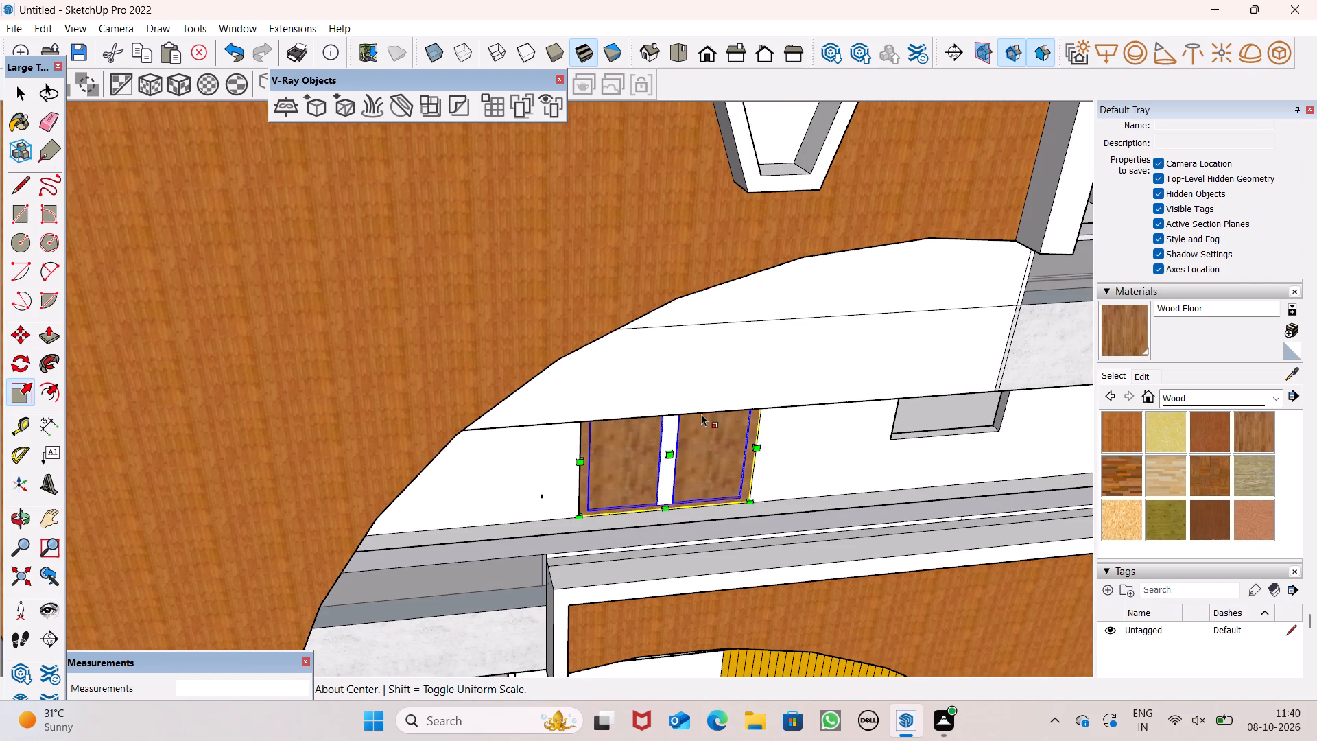
scroll(656, 384, "down", 10)
middle_click_drag(640, 451, 638, 287)
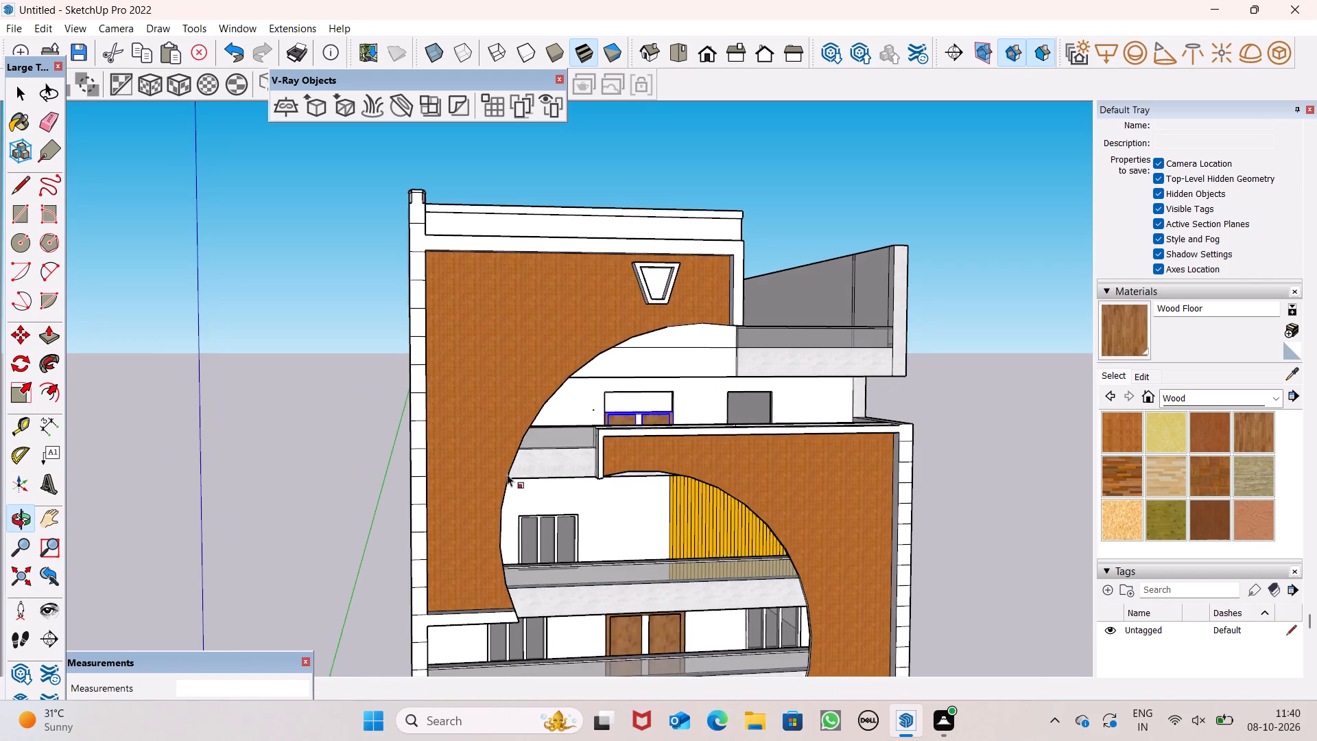
Erase the short stray vertical line on the wall beside the top-floor door opening.
scroll(546, 465, "up", 7)
scroll(647, 362, "up", 4)
scroll(652, 409, "down", 1)
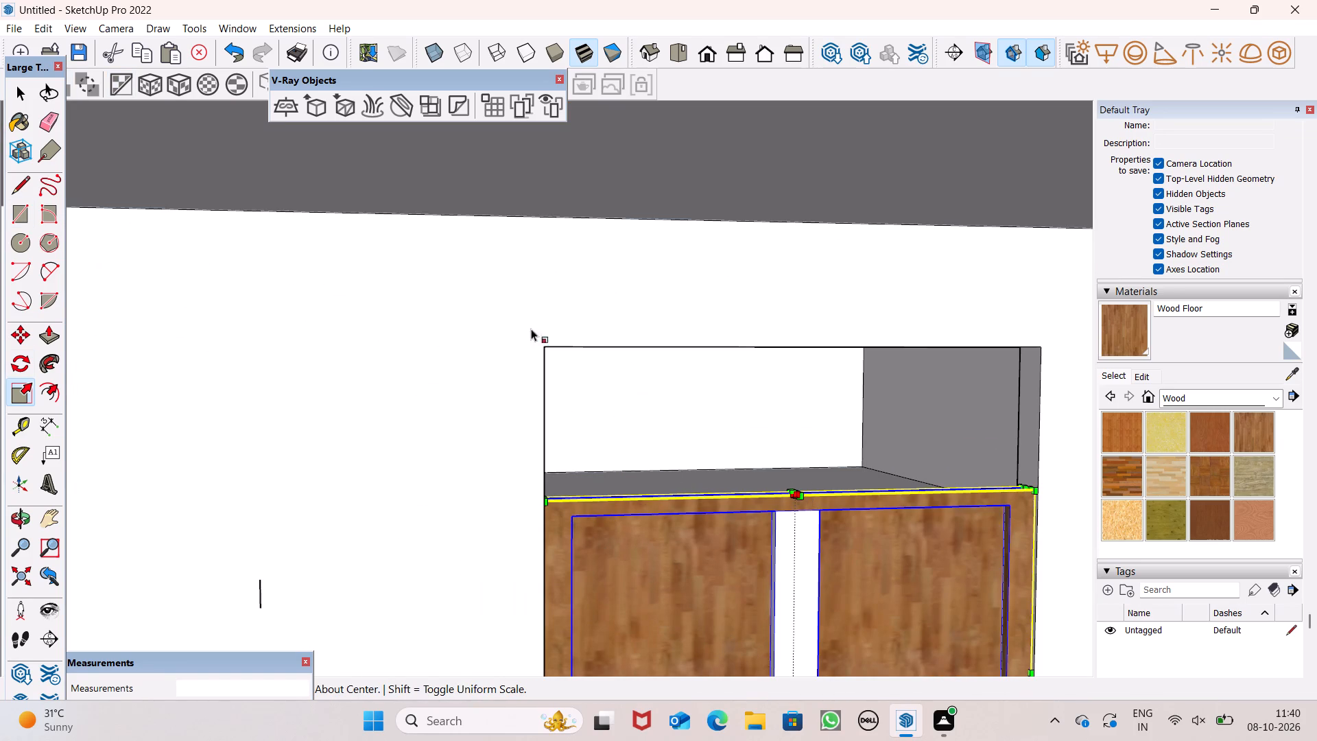
left_click(43, 121)
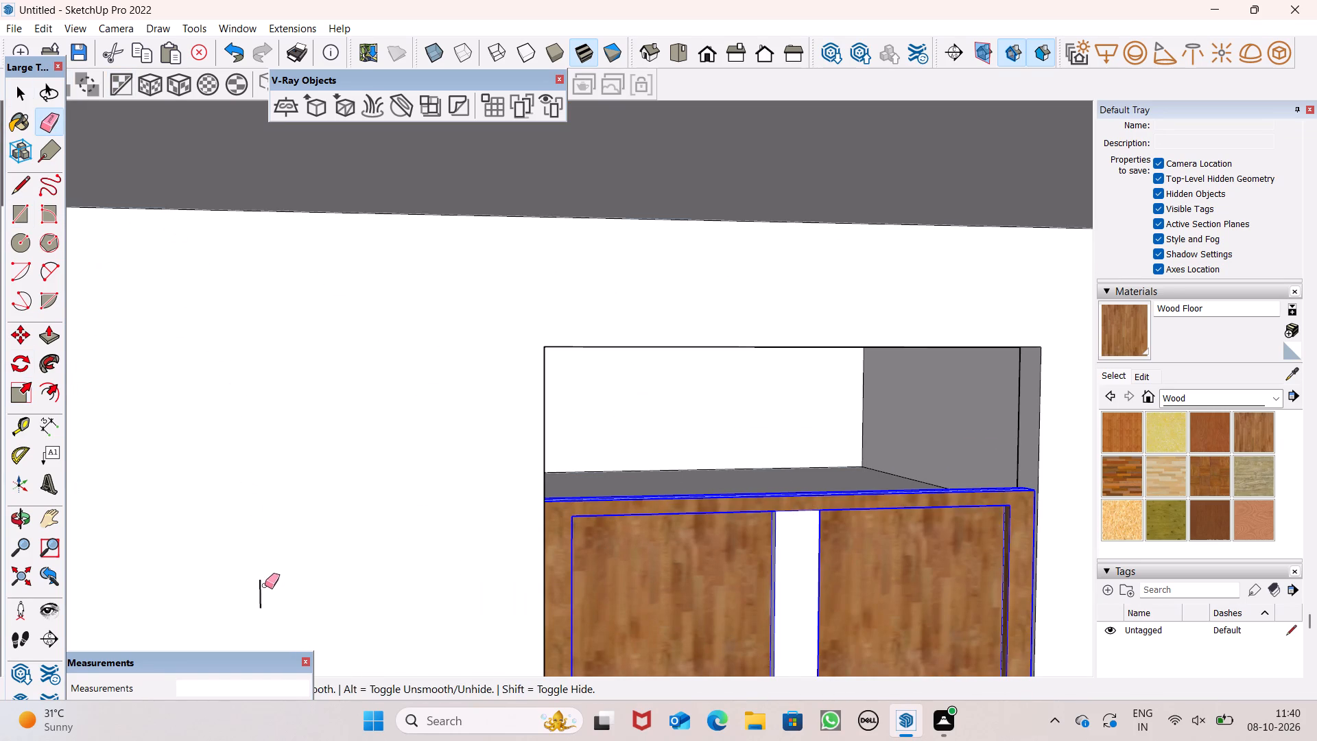
left_click_drag(265, 585, 259, 585)
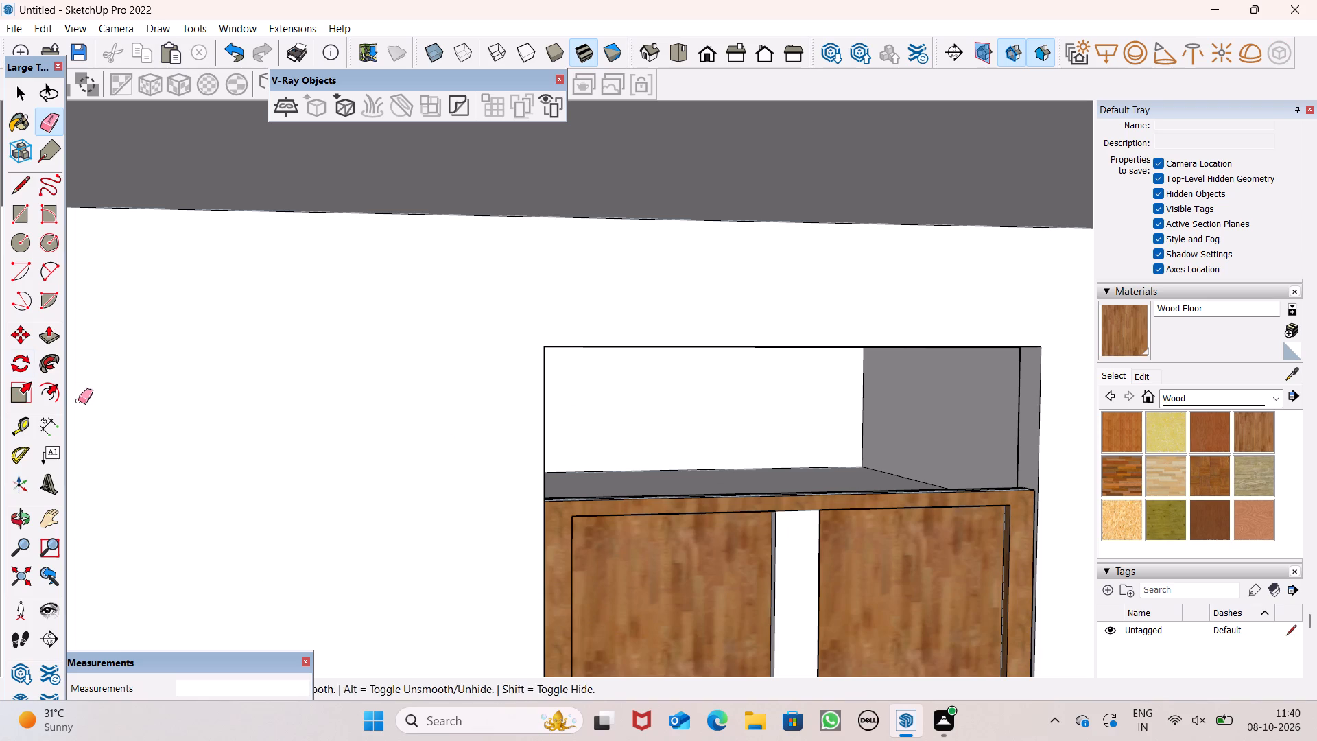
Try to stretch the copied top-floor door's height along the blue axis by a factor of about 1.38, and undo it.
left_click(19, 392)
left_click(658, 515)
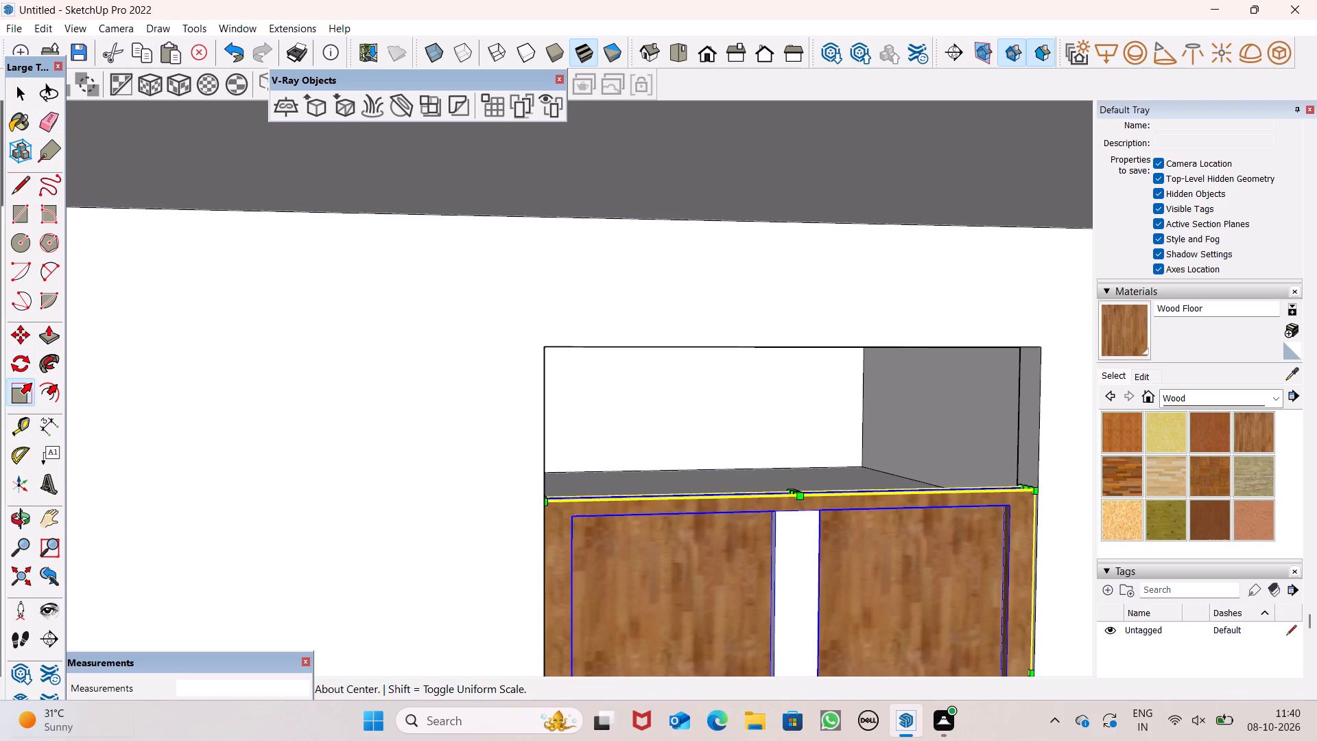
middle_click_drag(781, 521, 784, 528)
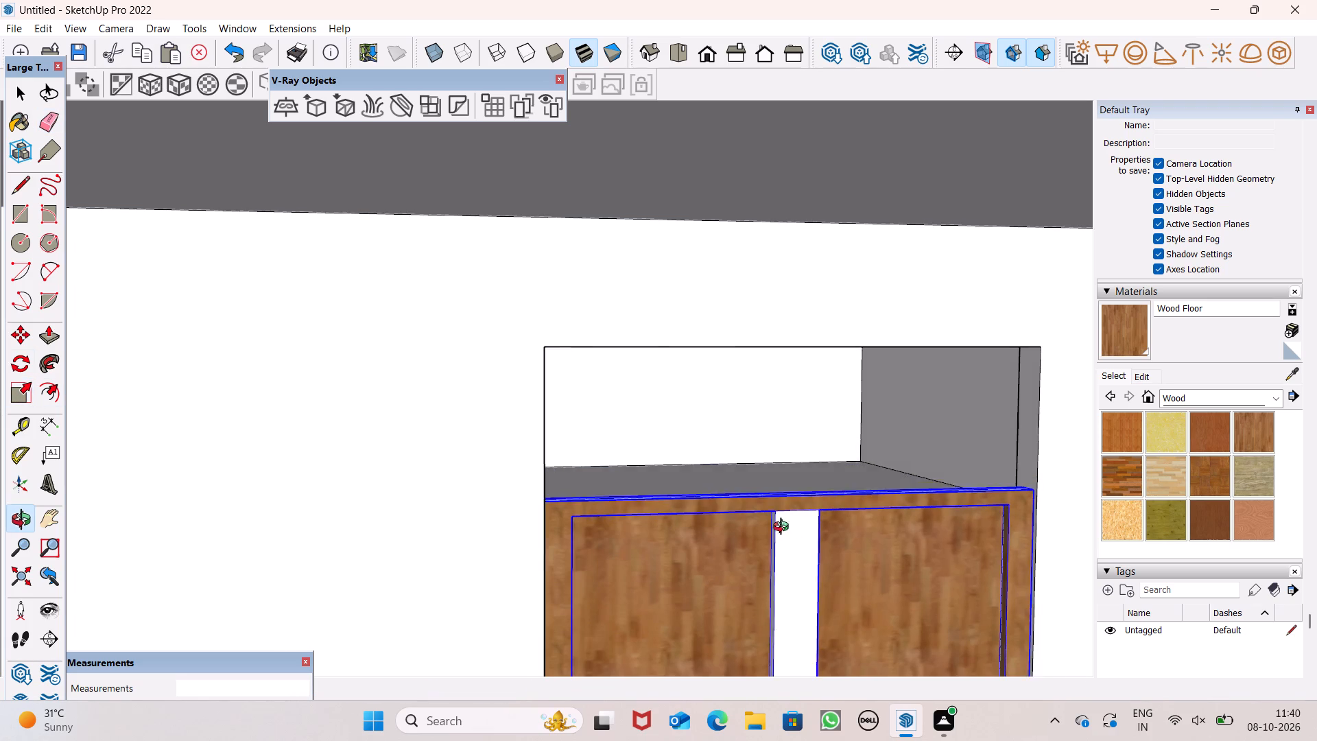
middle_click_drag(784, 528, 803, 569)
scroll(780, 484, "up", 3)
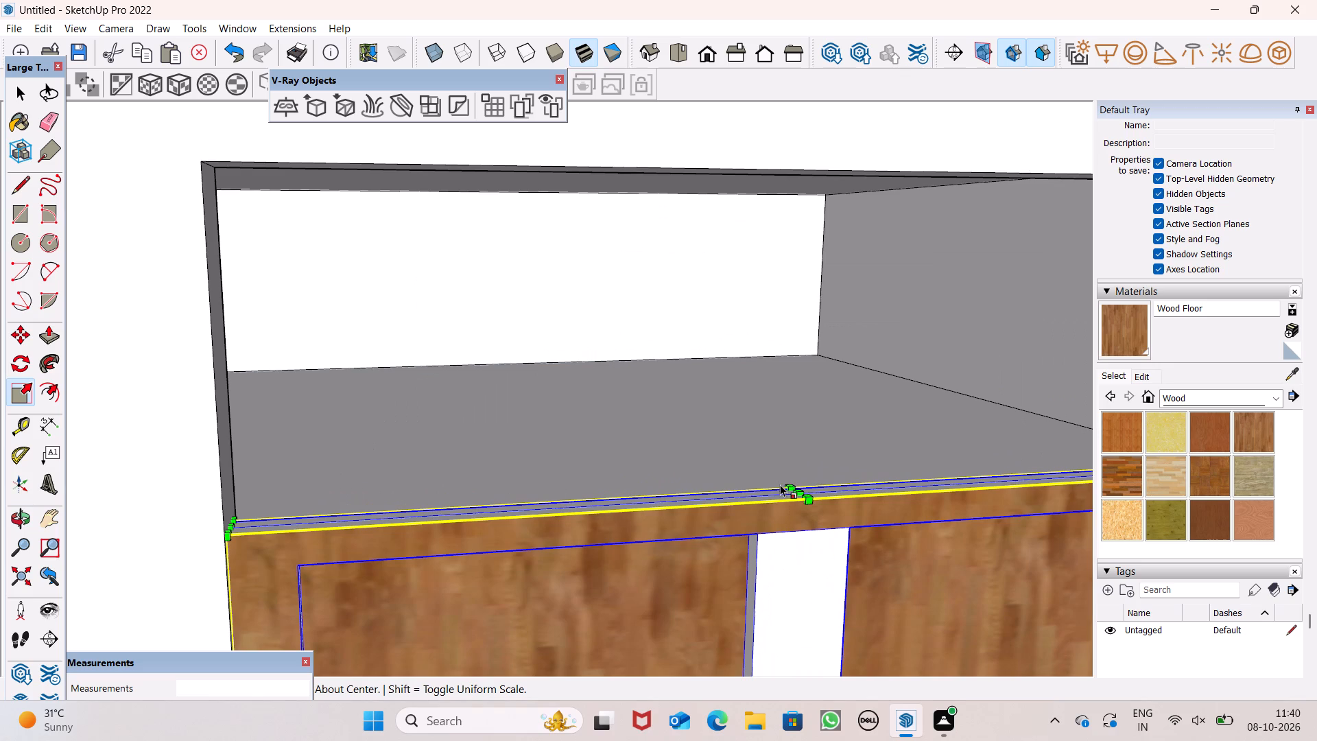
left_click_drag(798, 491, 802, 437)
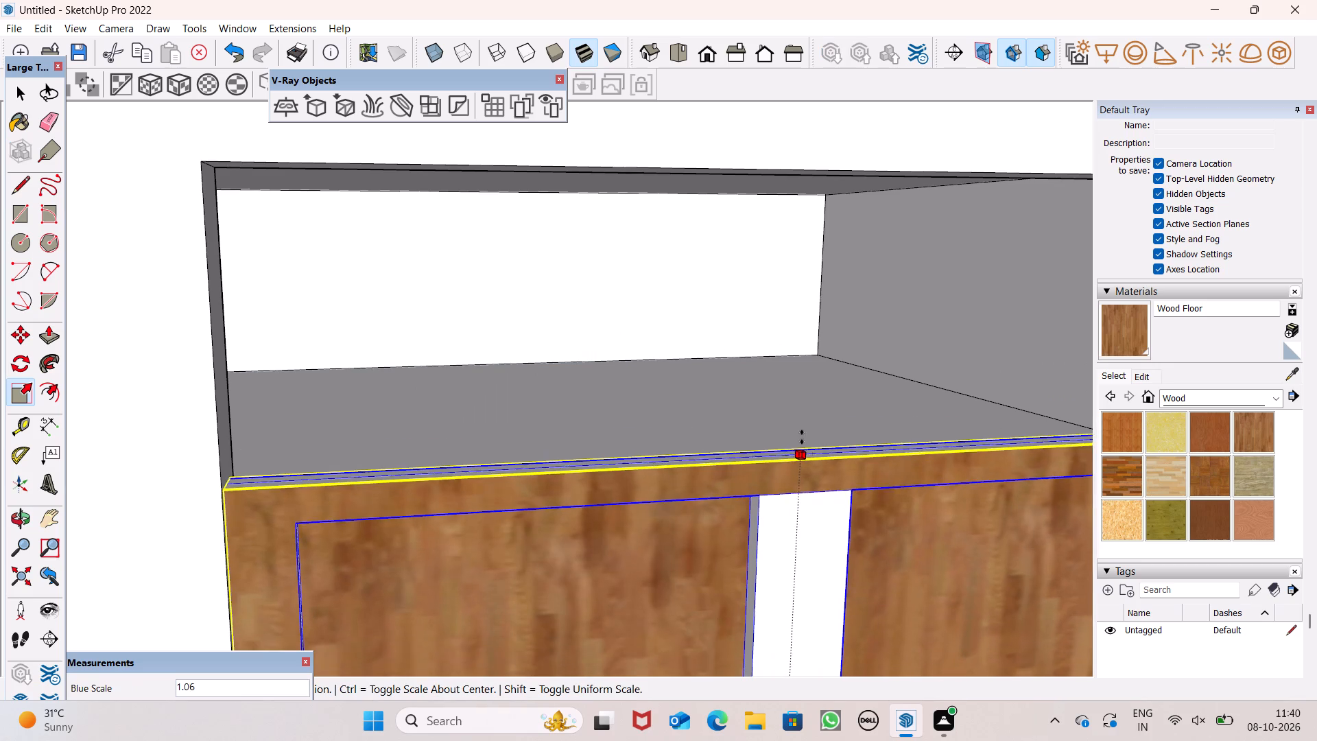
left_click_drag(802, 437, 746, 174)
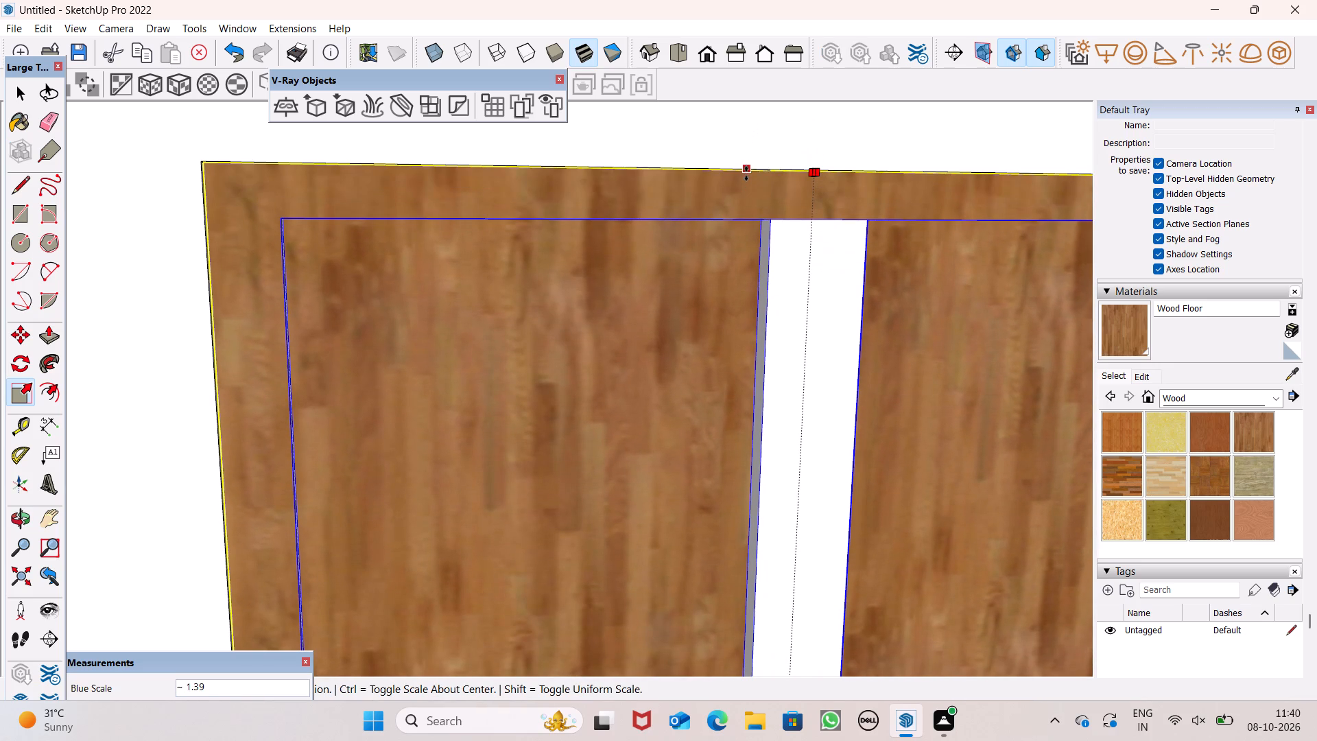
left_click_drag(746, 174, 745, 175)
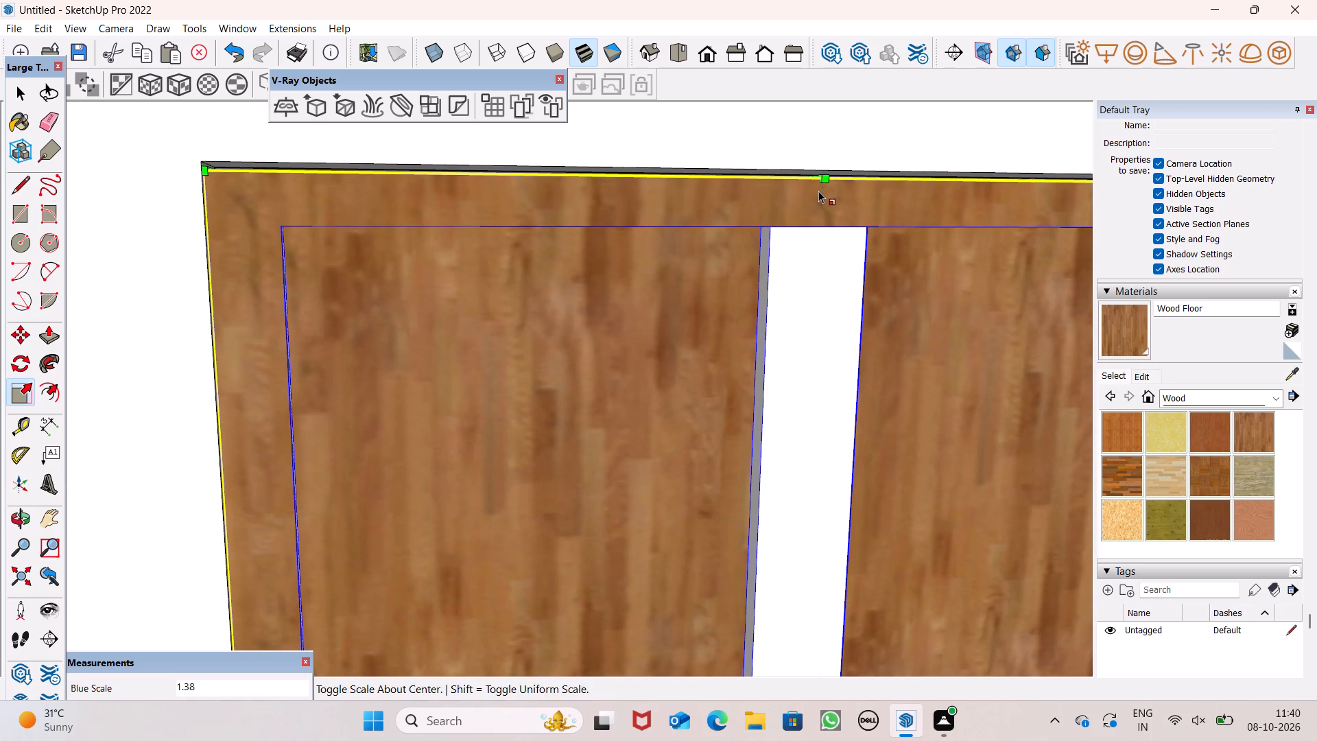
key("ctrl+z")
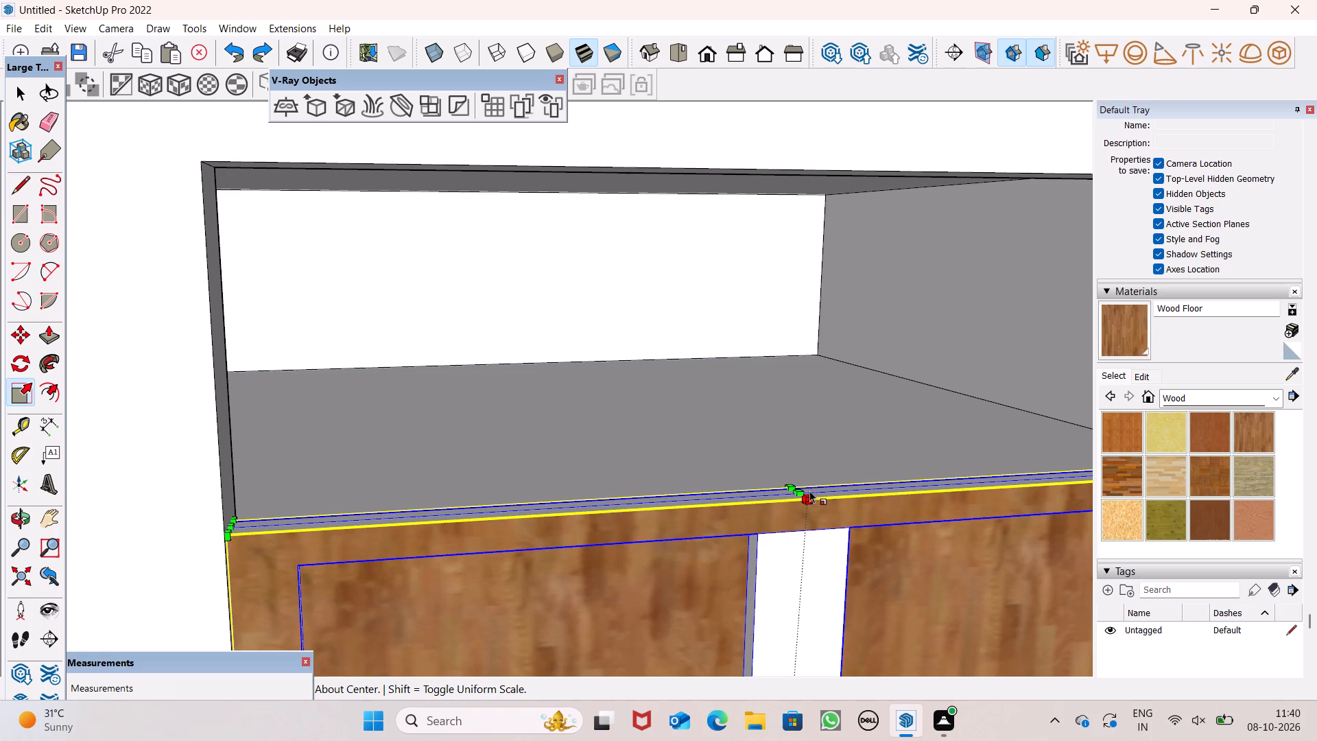
Stretch the copied top-floor door's height along the blue axis until its top edge meets the opening's top edge.
left_click_drag(800, 489, 800, 417)
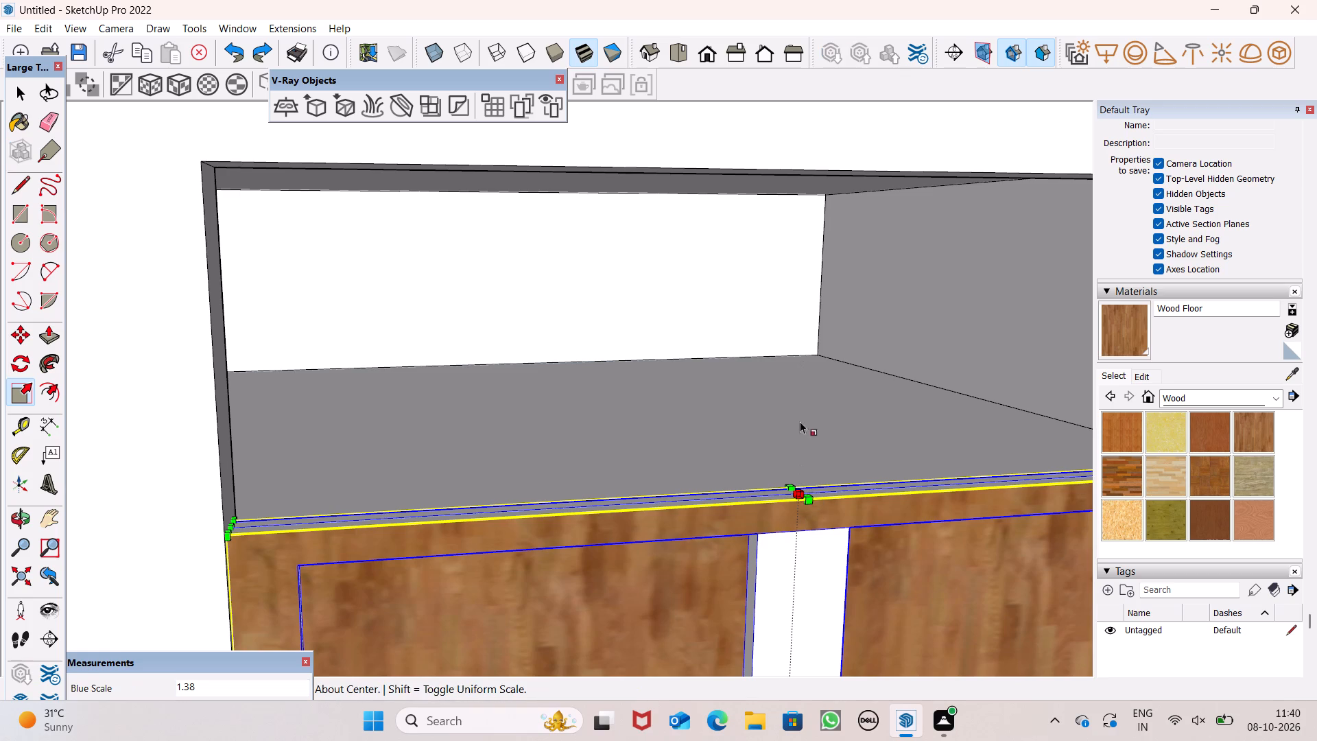
left_click_drag(795, 499, 789, 397)
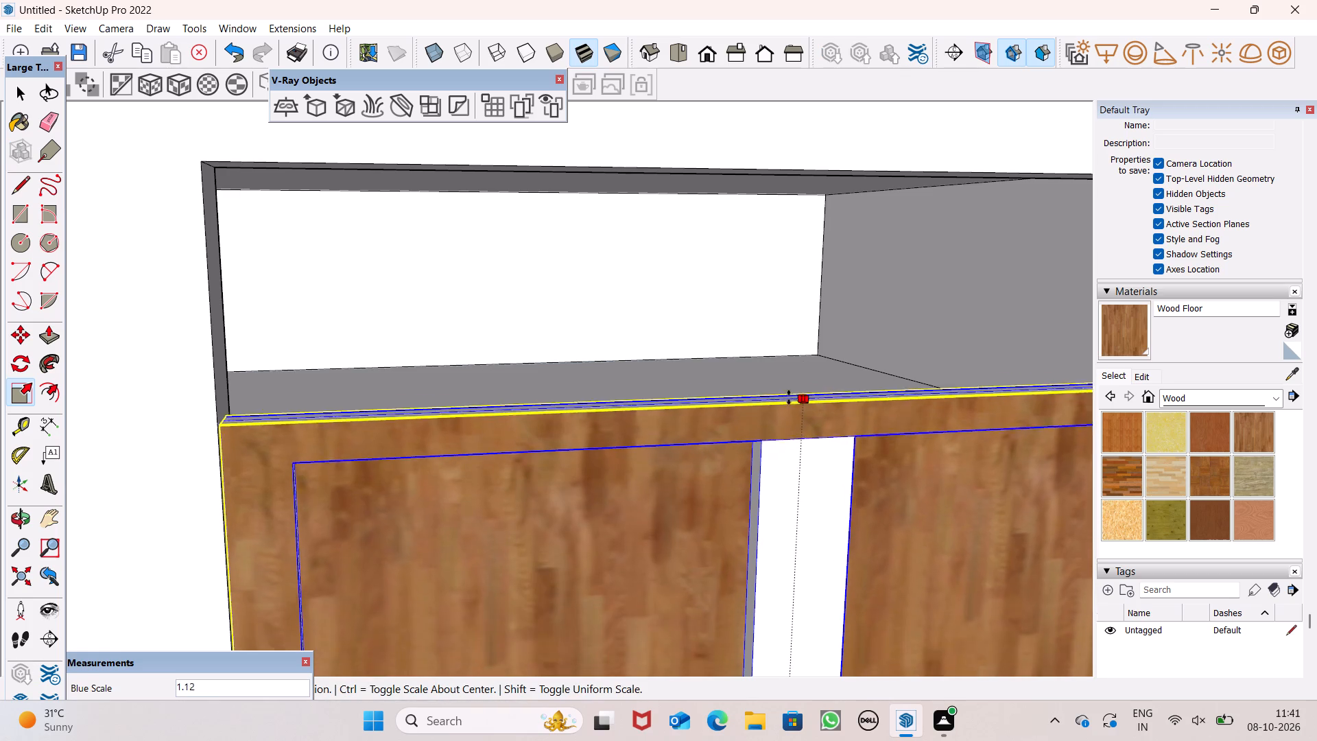
left_click_drag(789, 397, 754, 174)
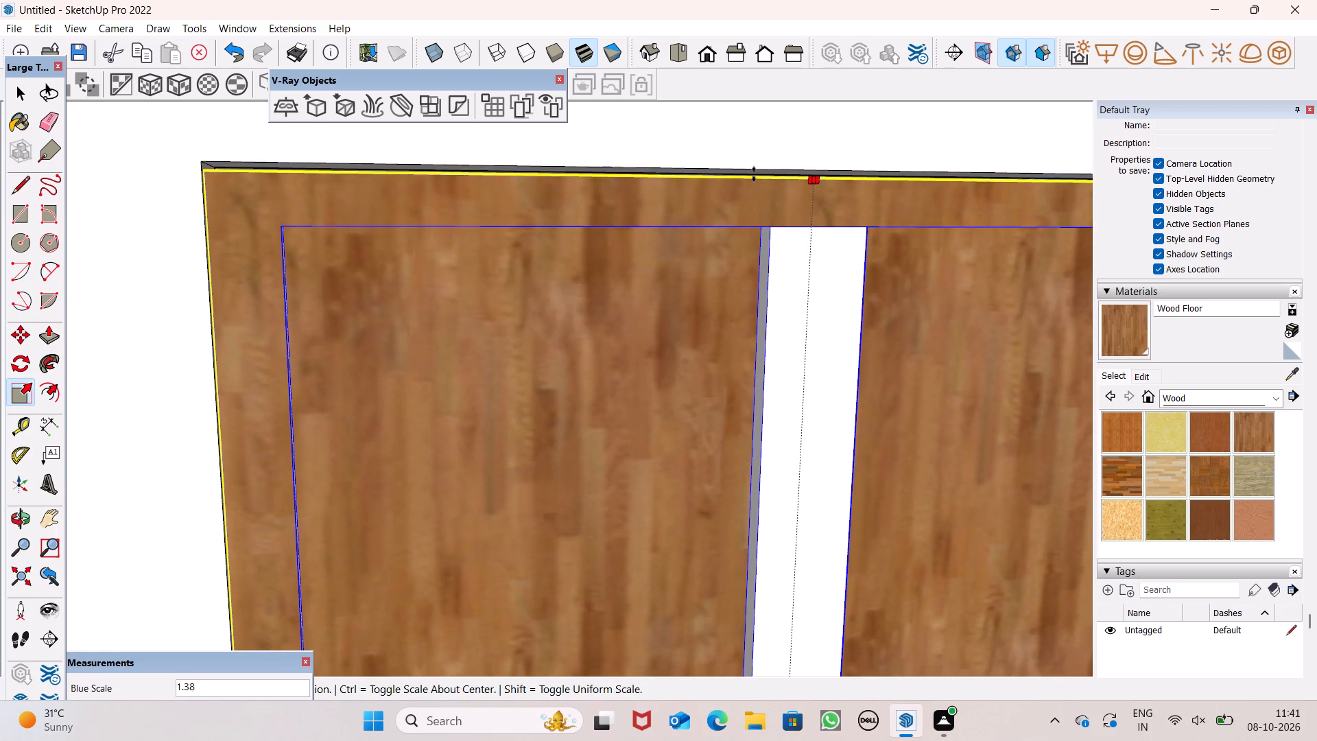
left_click_drag(754, 174, 742, 169)
scroll(687, 161, "down", 3)
scroll(672, 174, "up", 1)
scroll(669, 176, "down", 9)
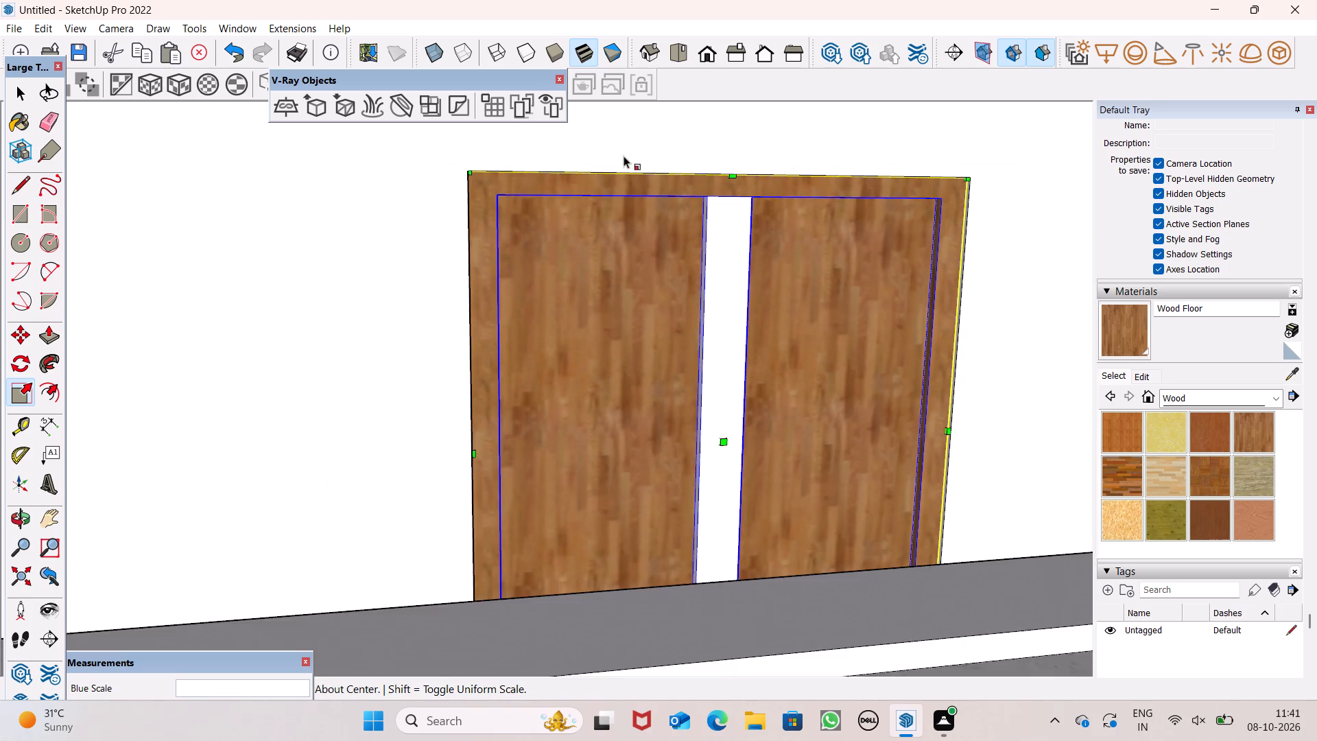
scroll(624, 156, "down", 3)
scroll(593, 227, "down", 16)
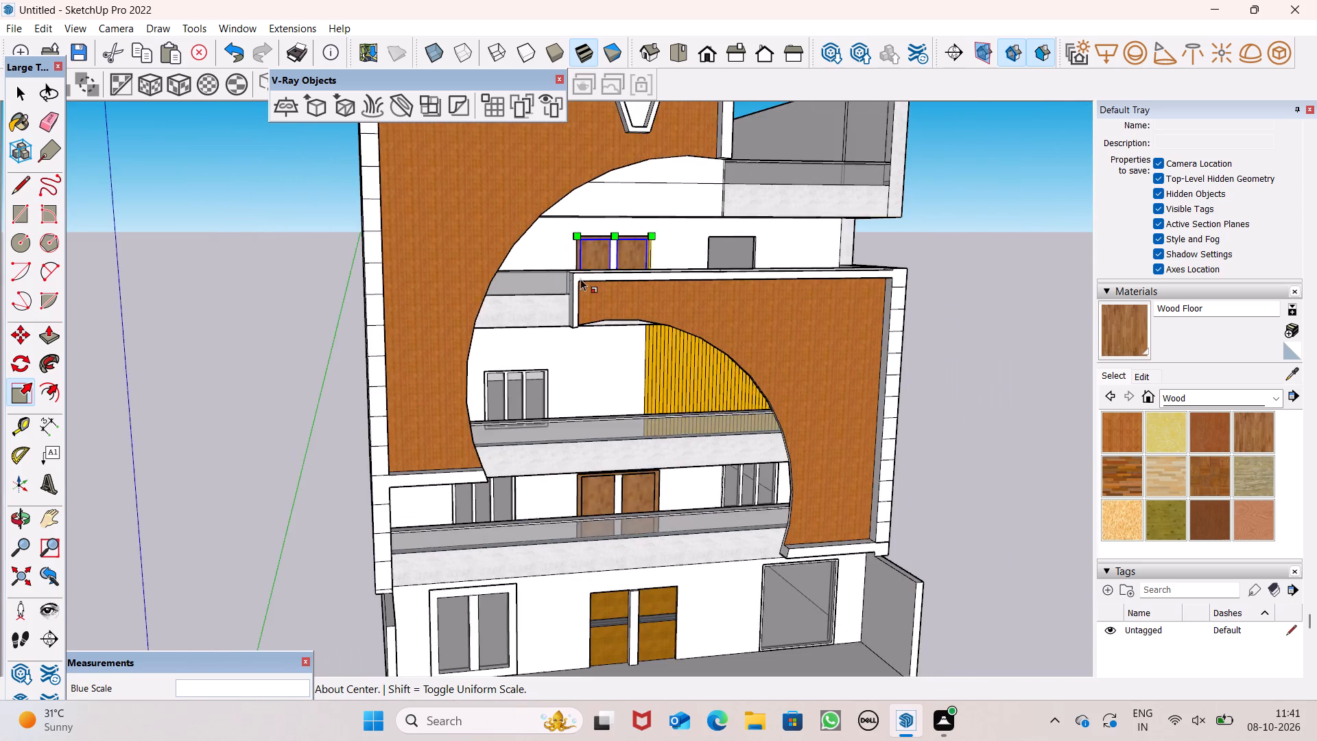
scroll(580, 255, "down", 10)
key("space")
left_click(263, 370)
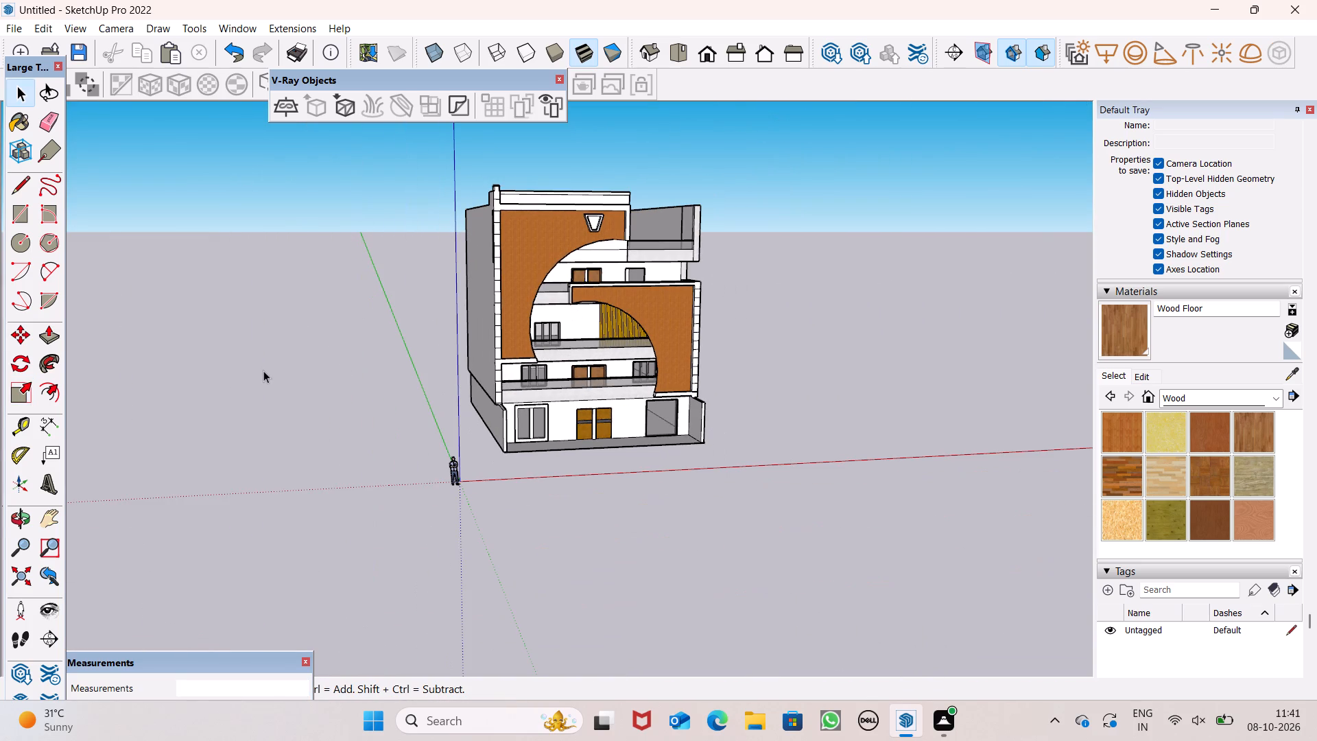
Erase the stray short lines on the inner face of the roof's left-hand parapet, undoing the last erasure on the roof floor.
scroll(495, 403, "down", 2)
middle_click_drag(761, 534, 720, 505)
scroll(761, 534, "up", 5)
middle_click_drag(702, 484, 837, 698)
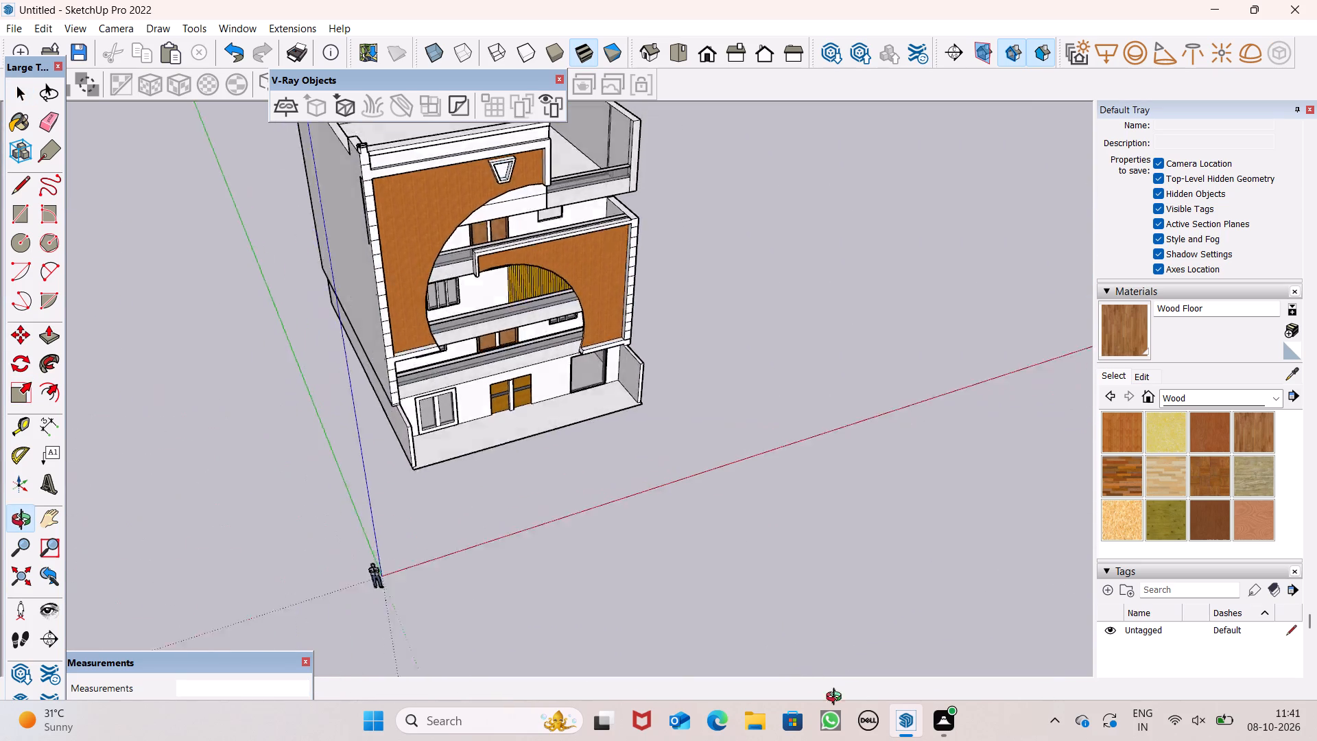
middle_click_drag(837, 698, 887, 706)
scroll(729, 283, "down", 4)
scroll(719, 330, "up", 1)
scroll(617, 144, "up", 3)
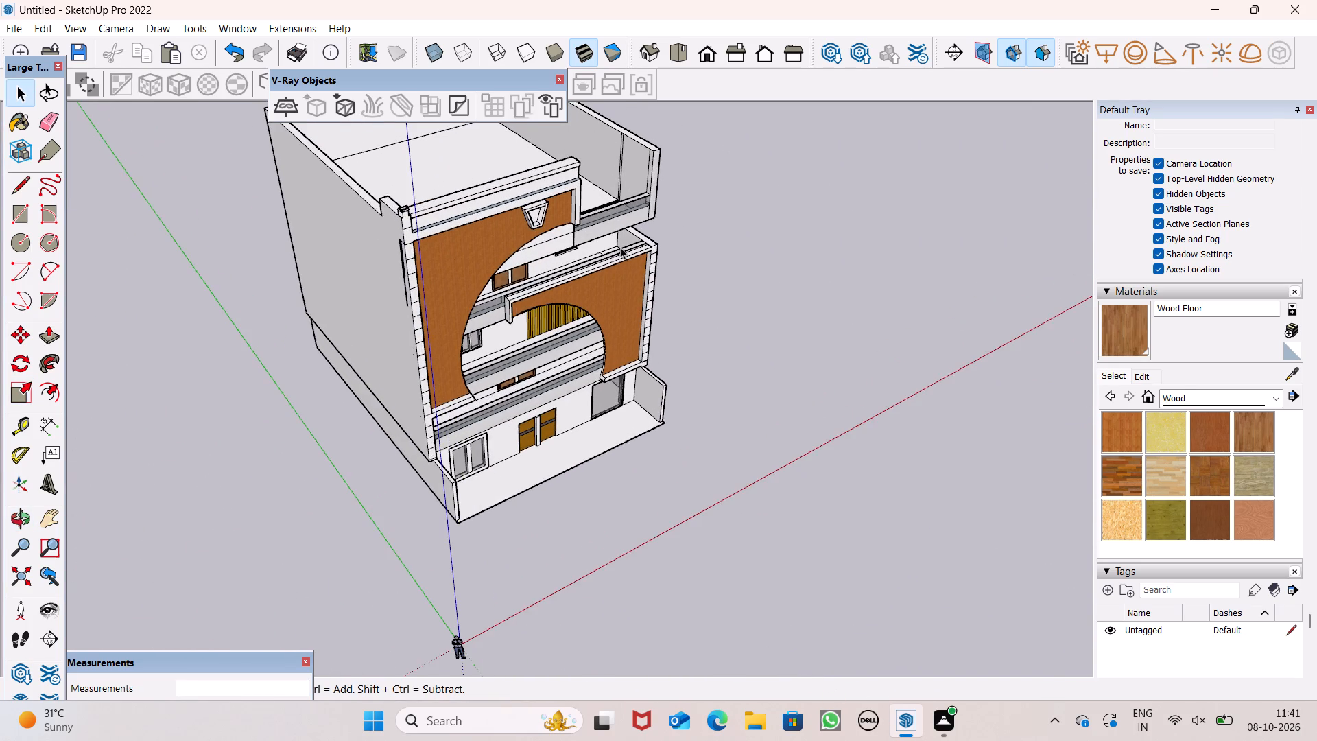
scroll(620, 264, "down", 2)
scroll(617, 160, "up", 2)
scroll(617, 160, "down", 1)
scroll(617, 160, "up", 1)
middle_click_drag(670, 235, 332, 499)
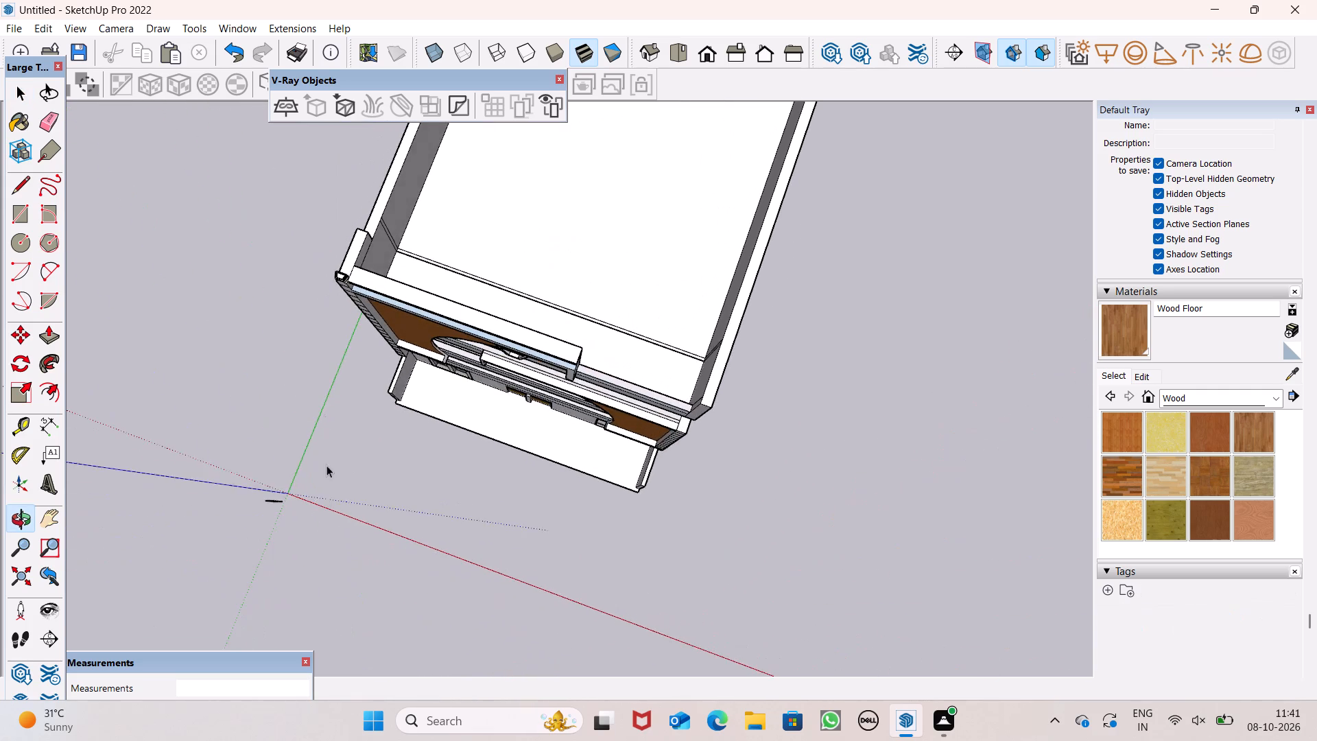
scroll(322, 197, "up", 2)
left_click(50, 126)
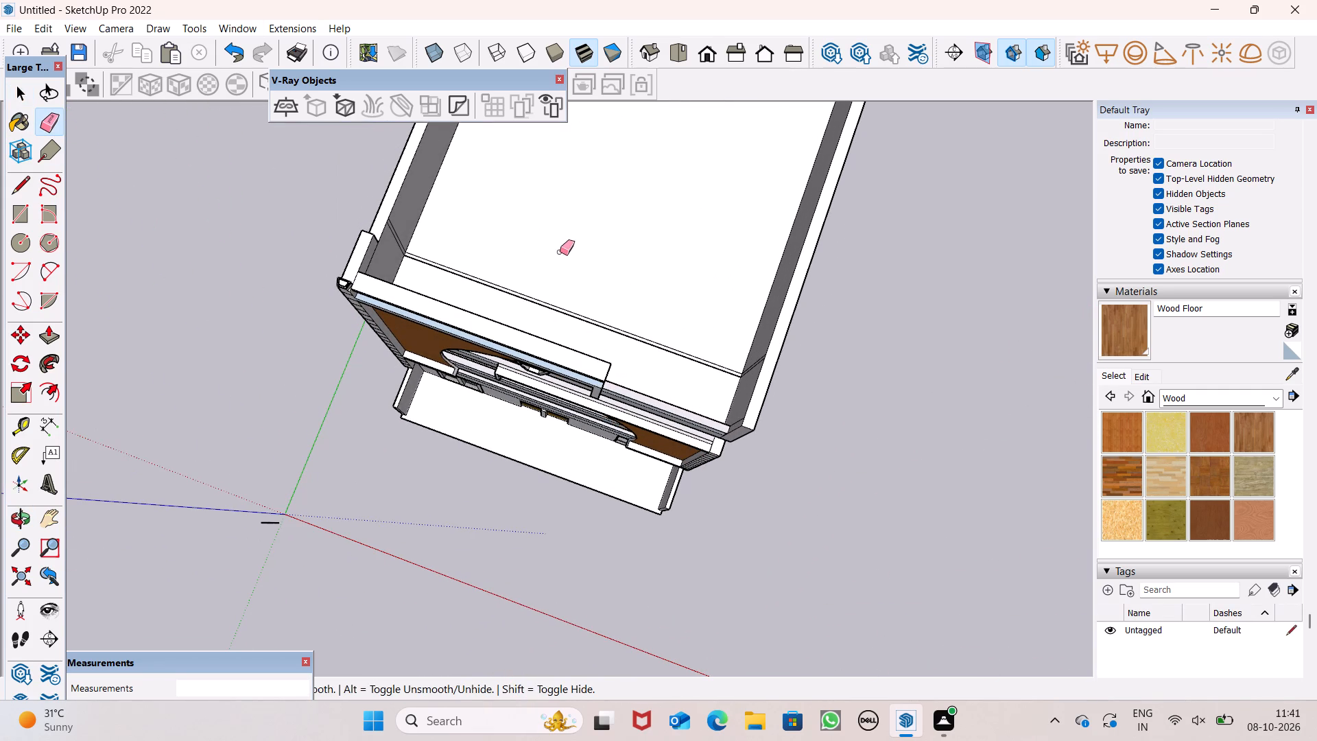
scroll(560, 252, "up", 6)
scroll(275, 201, "up", 5)
left_click_drag(206, 235, 204, 251)
left_click_drag(237, 239, 232, 248)
left_click_drag(336, 300, 337, 321)
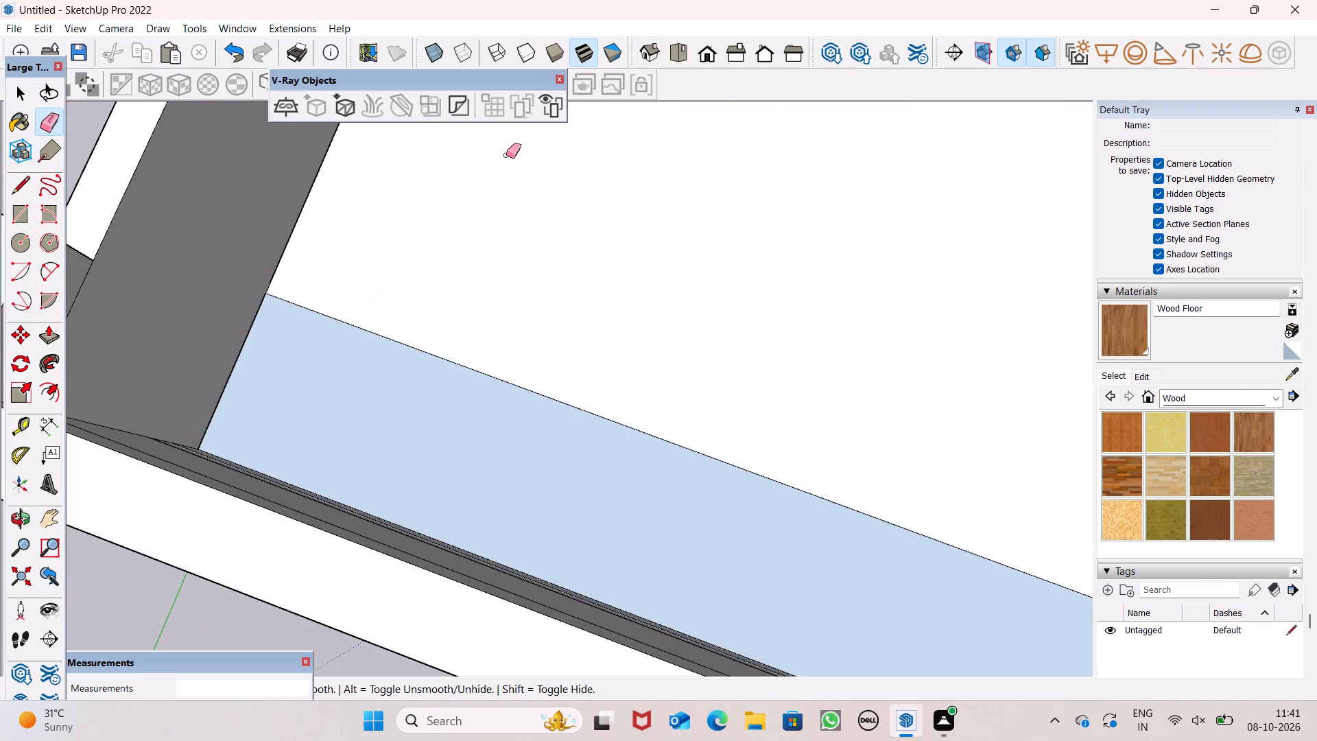
key("ctrl+z")
Erase the rear one of the two parallel lines across the roof floor and its continuation on the right-hand parapet.
scroll(474, 382, "down", 6)
scroll(834, 532, "up", 2)
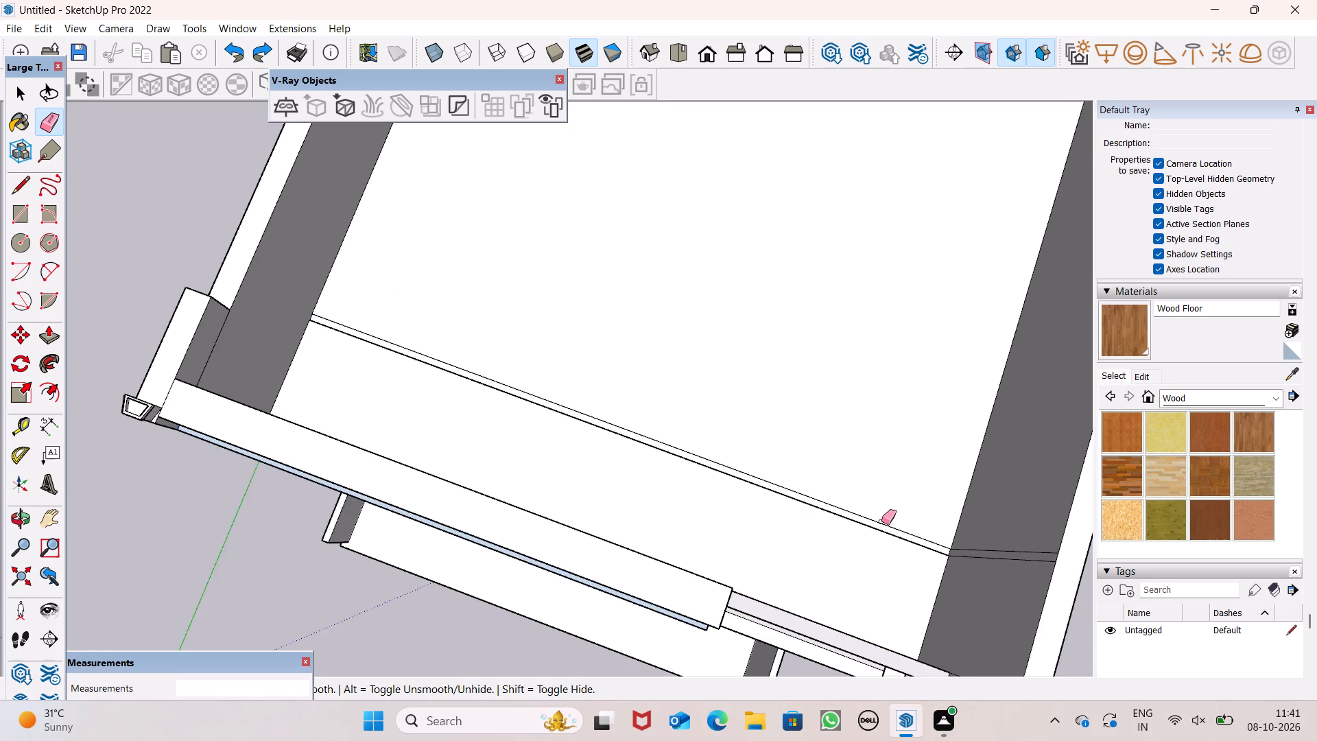
scroll(881, 521, "up", 5)
left_click(973, 551)
left_click(1001, 555)
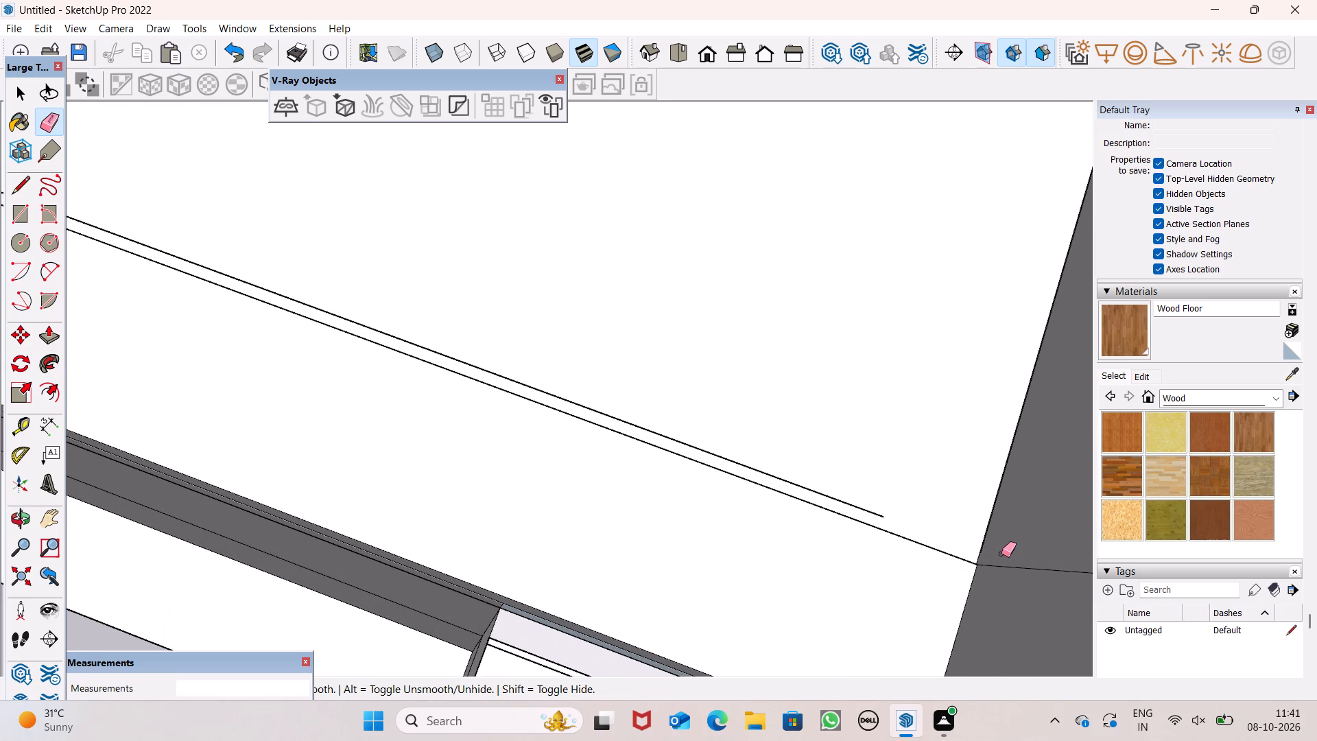
left_click(881, 514)
key("space")
Erase the stray line on the inner face of the roof's right-hand parapet, near its front end.
scroll(855, 431, "down", 6)
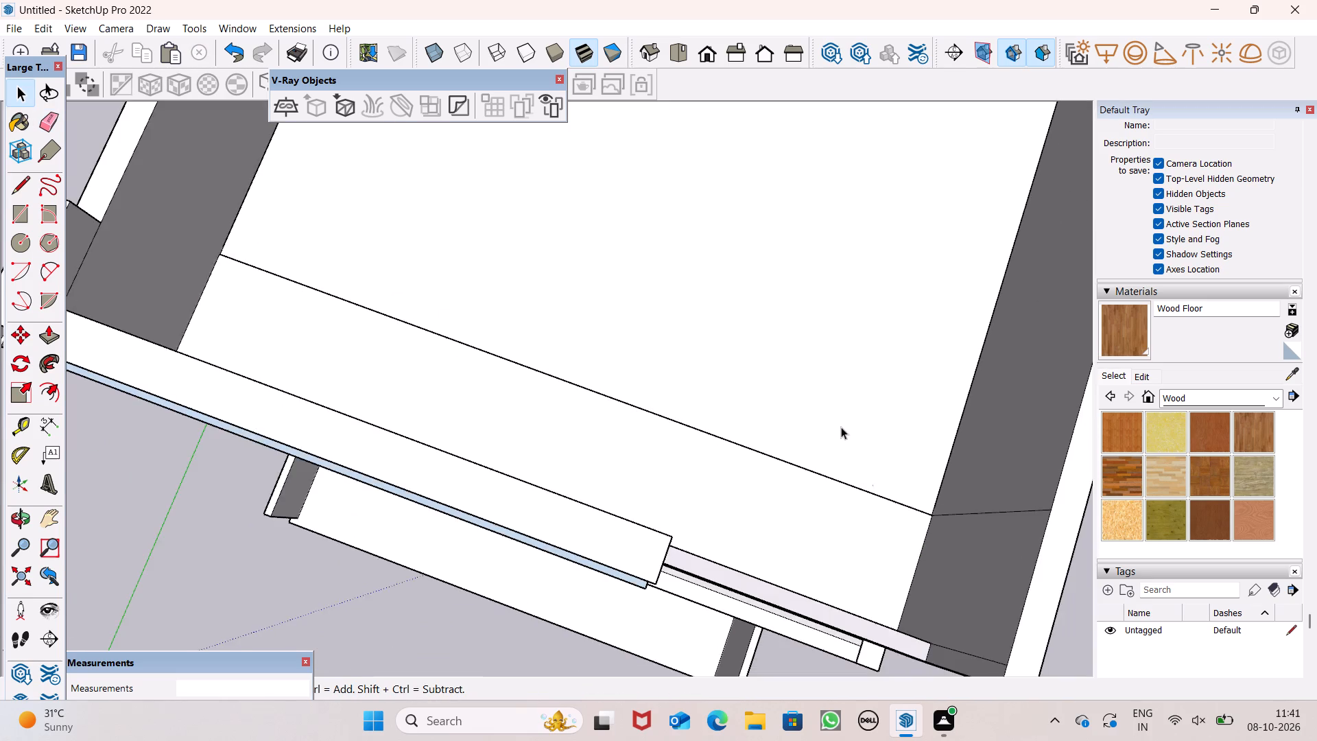
scroll(841, 416, "down", 5)
middle_click_drag(876, 506, 945, 351)
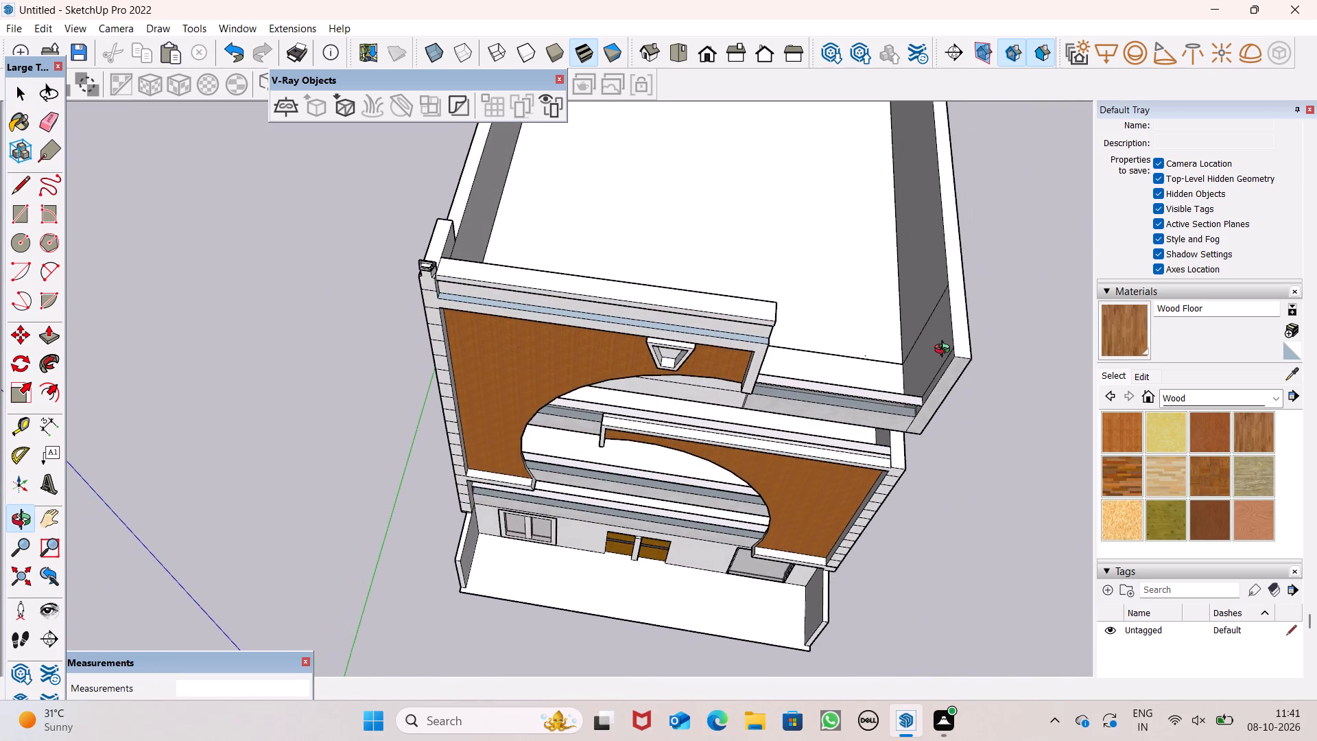
middle_click_drag(945, 351, 986, 333)
scroll(971, 327, "up", 11)
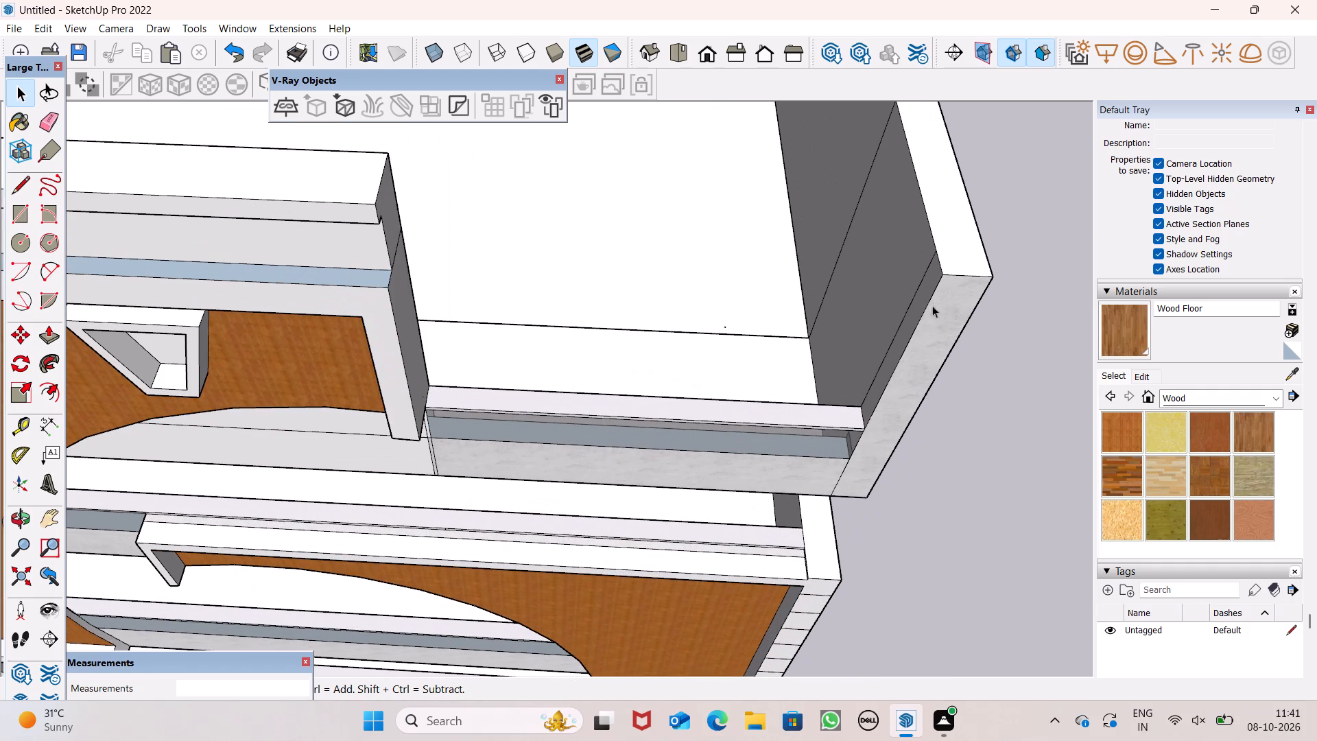
left_click(45, 127)
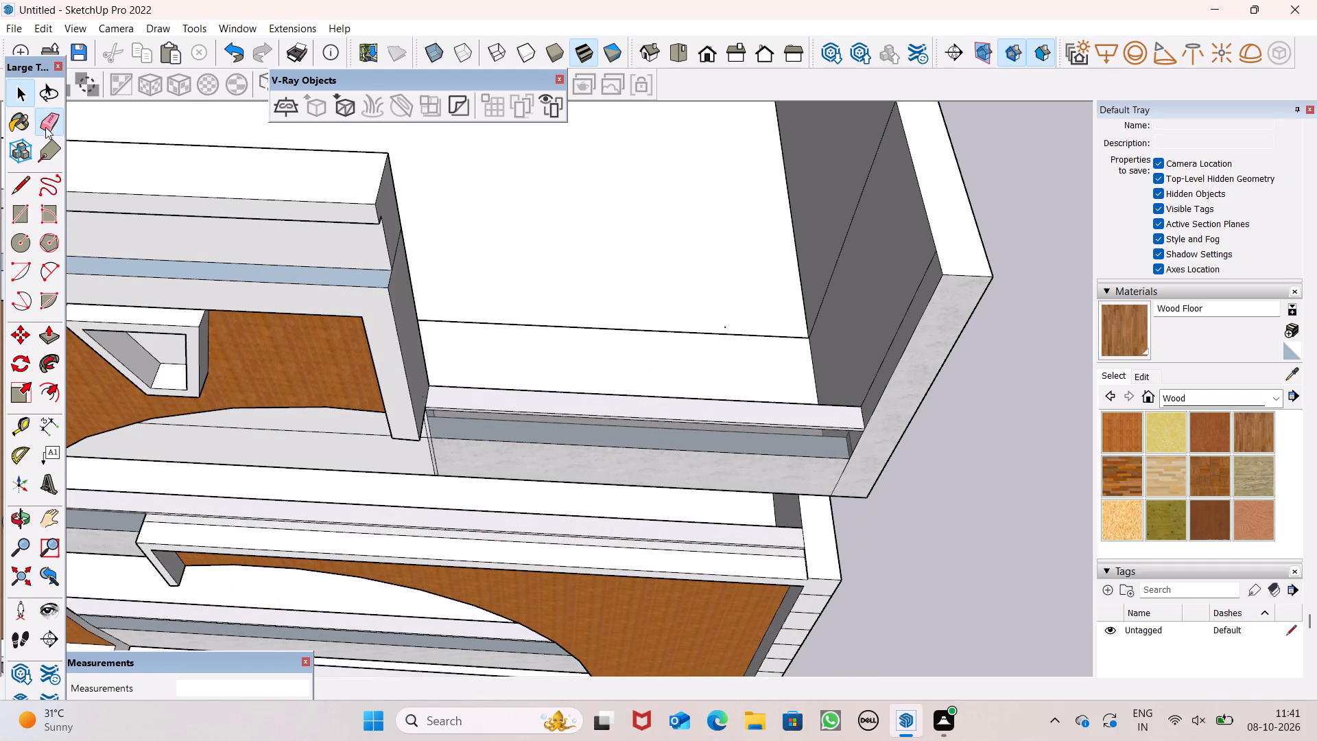
left_click(897, 325)
left_click(900, 324)
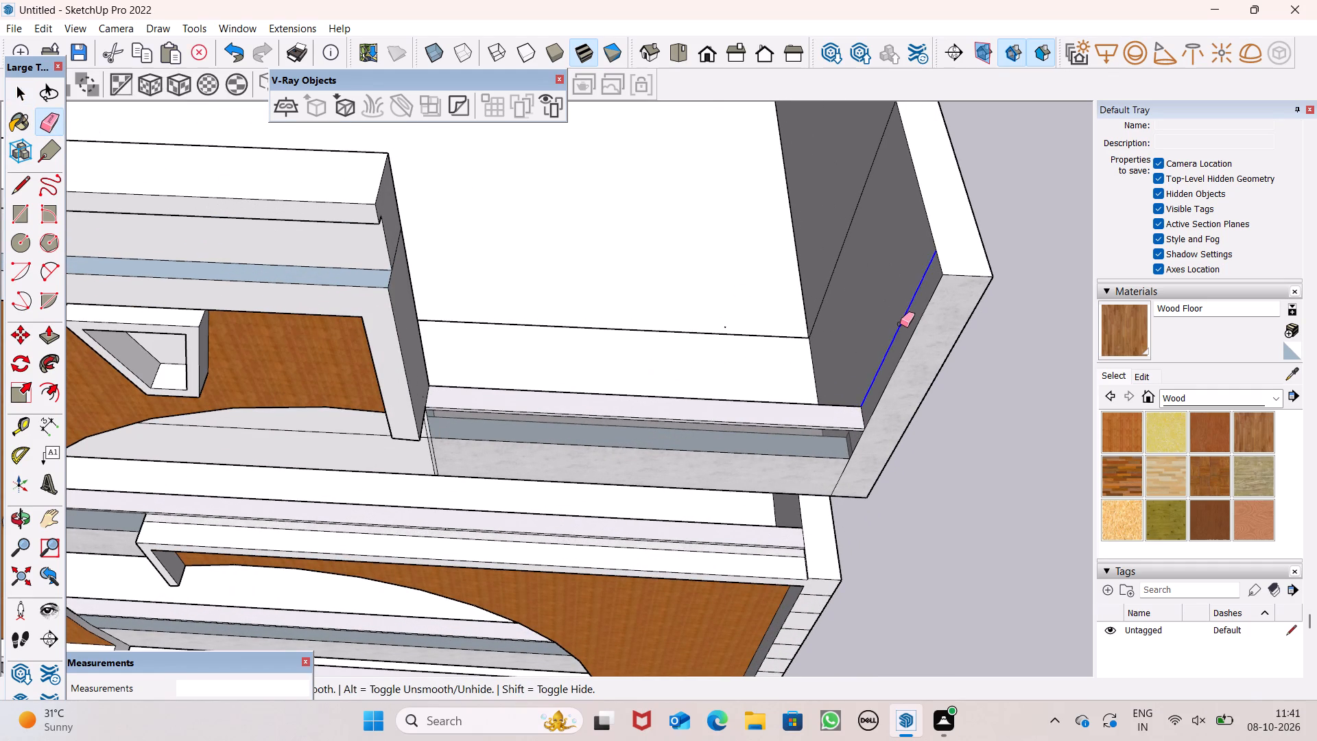
scroll(875, 278, "down", 2)
scroll(856, 276, "up", 1)
scroll(856, 276, "down", 3)
key("space")
Examine the whole building from the front, the side and above to check the fitted door and cleaned roof parapets.
scroll(759, 141, "down", 5)
scroll(767, 239, "down", 6)
middle_click_drag(774, 311, 794, 95)
scroll(794, 95, "up", 1)
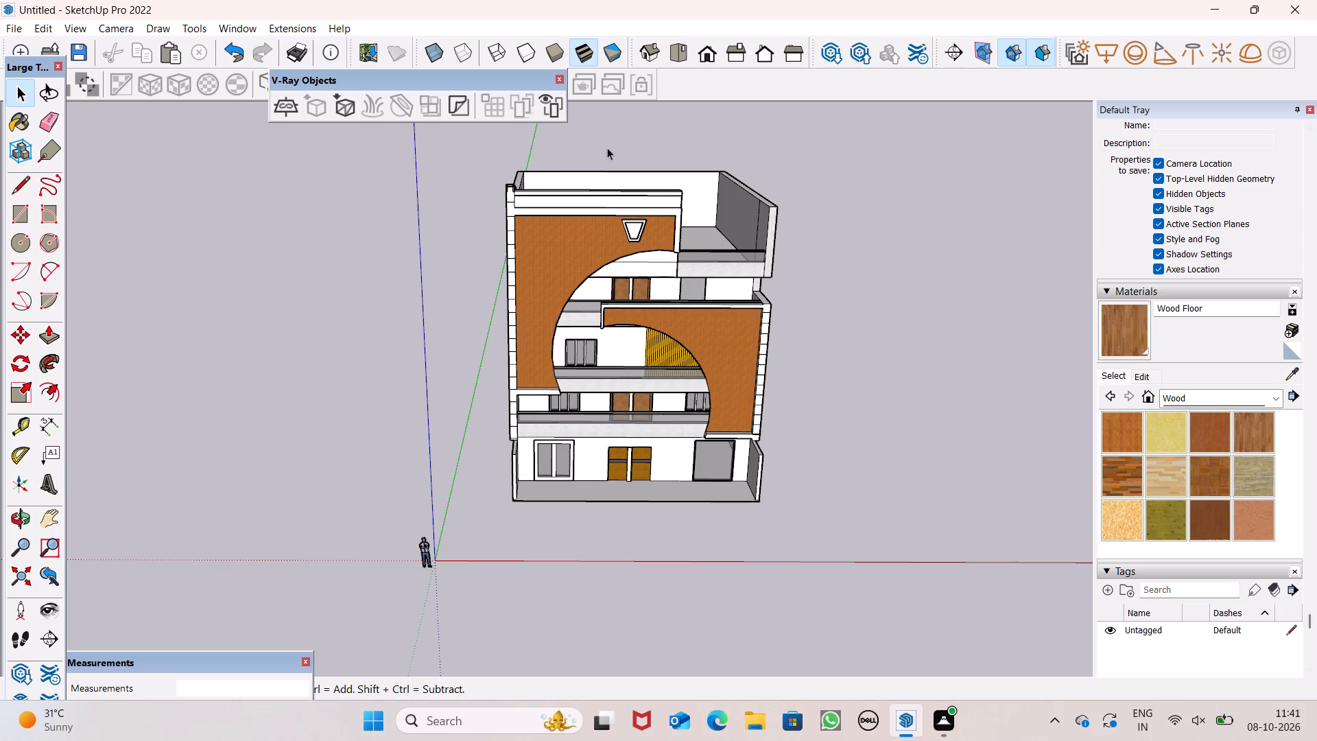
scroll(534, 248, "down", 1)
middle_click_drag(673, 351, 384, 328)
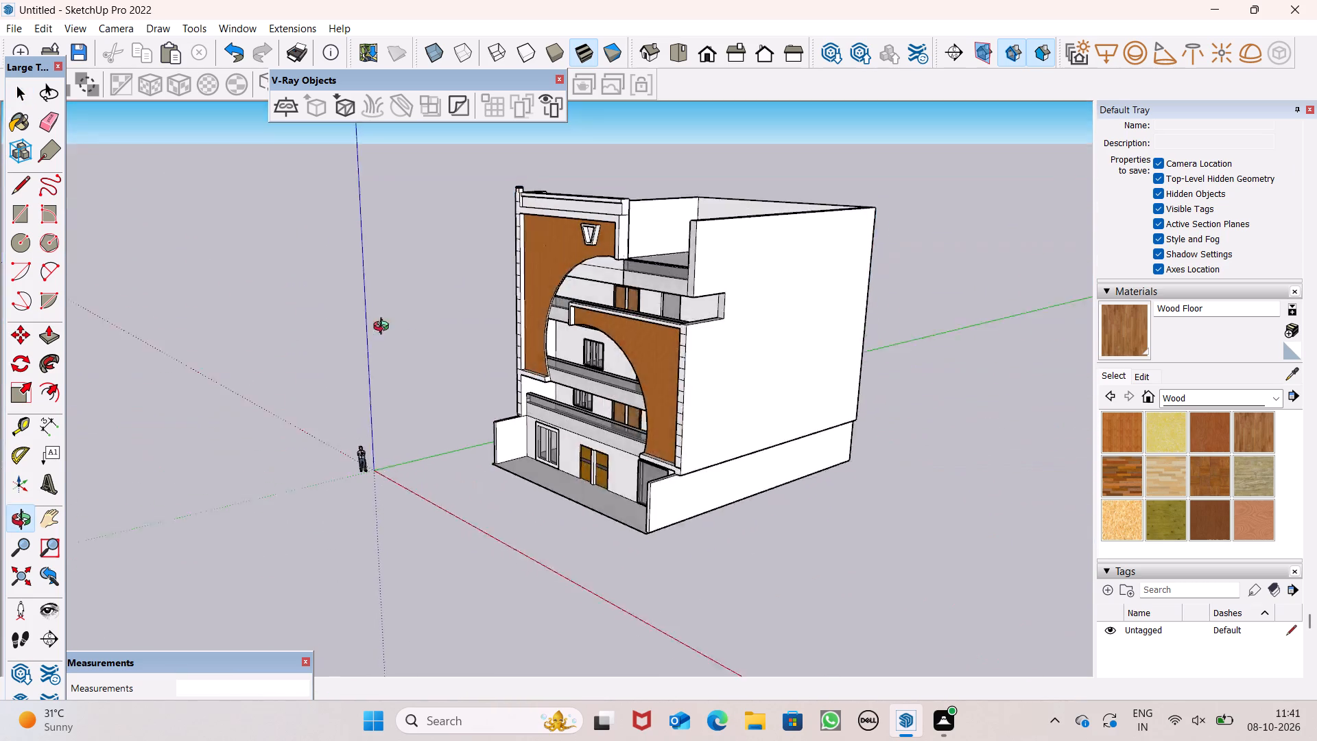
middle_click_drag(384, 328, 680, 365)
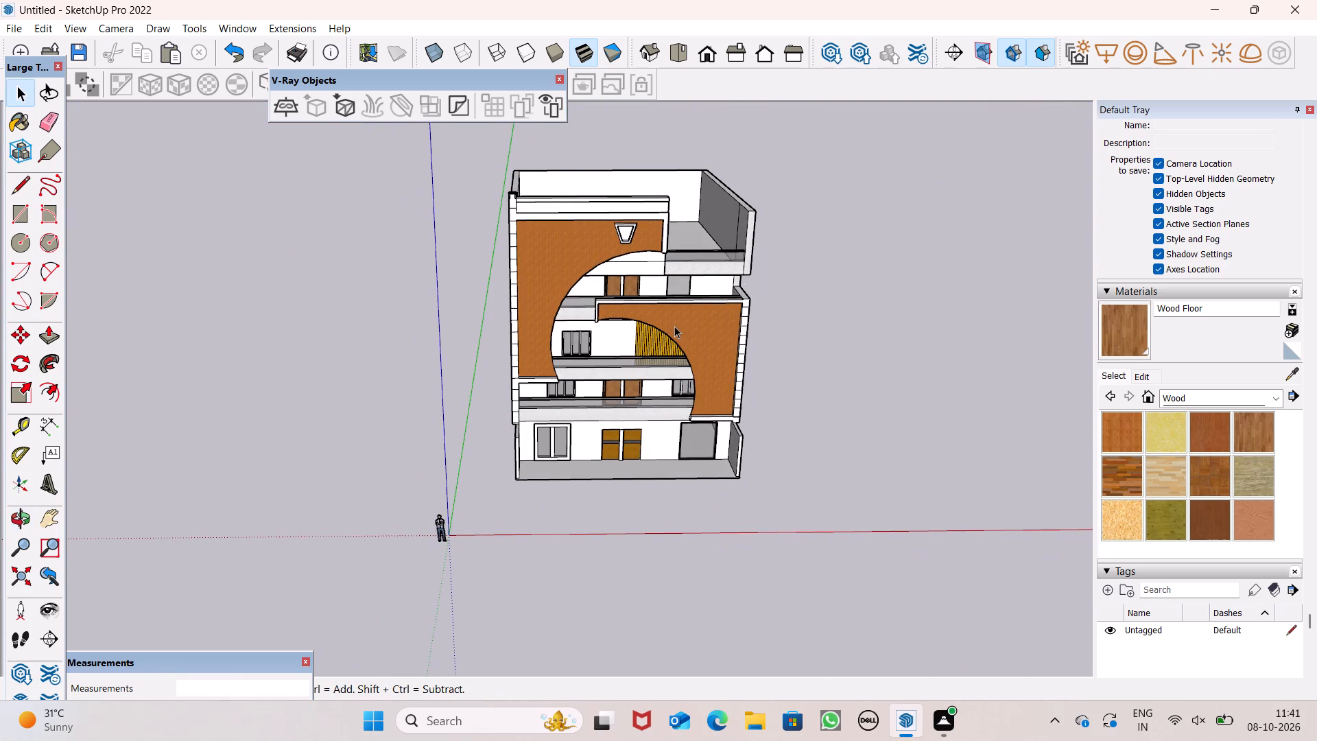
scroll(663, 333, "down", 5)
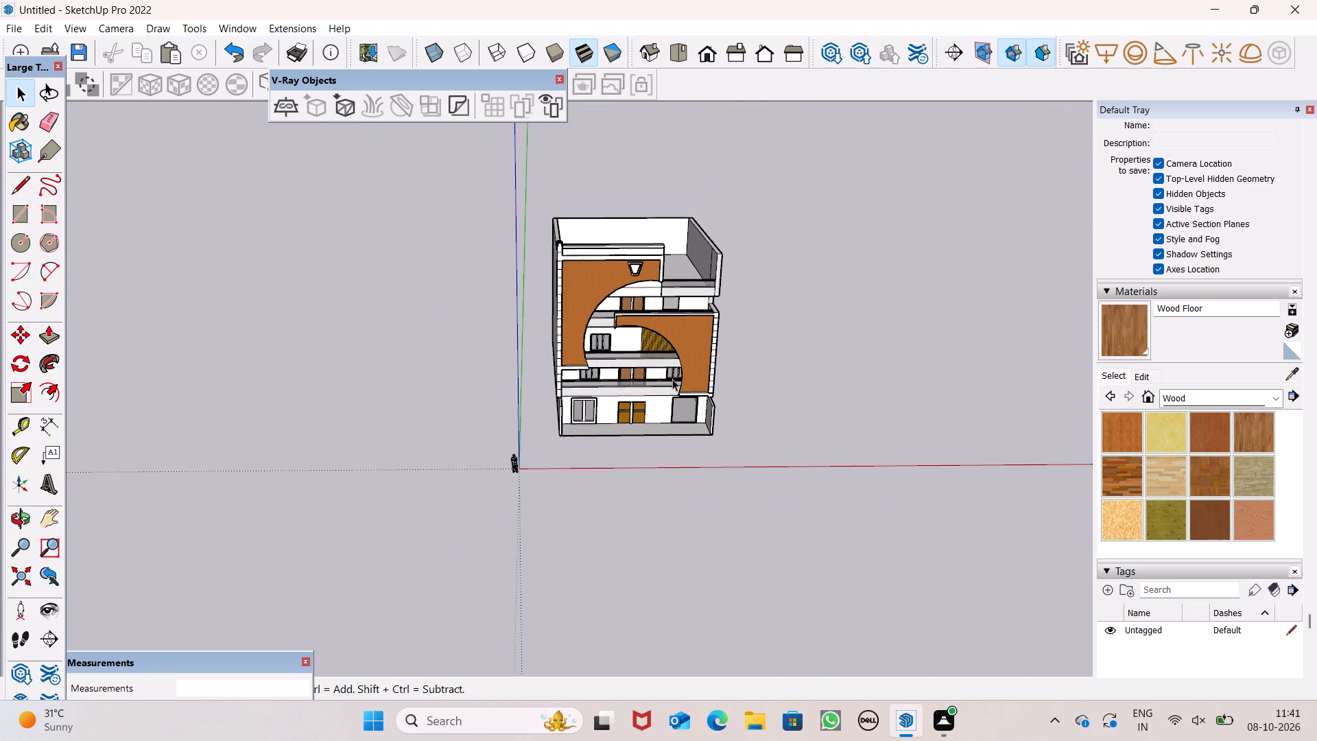
middle_click_drag(739, 436, 683, 314)
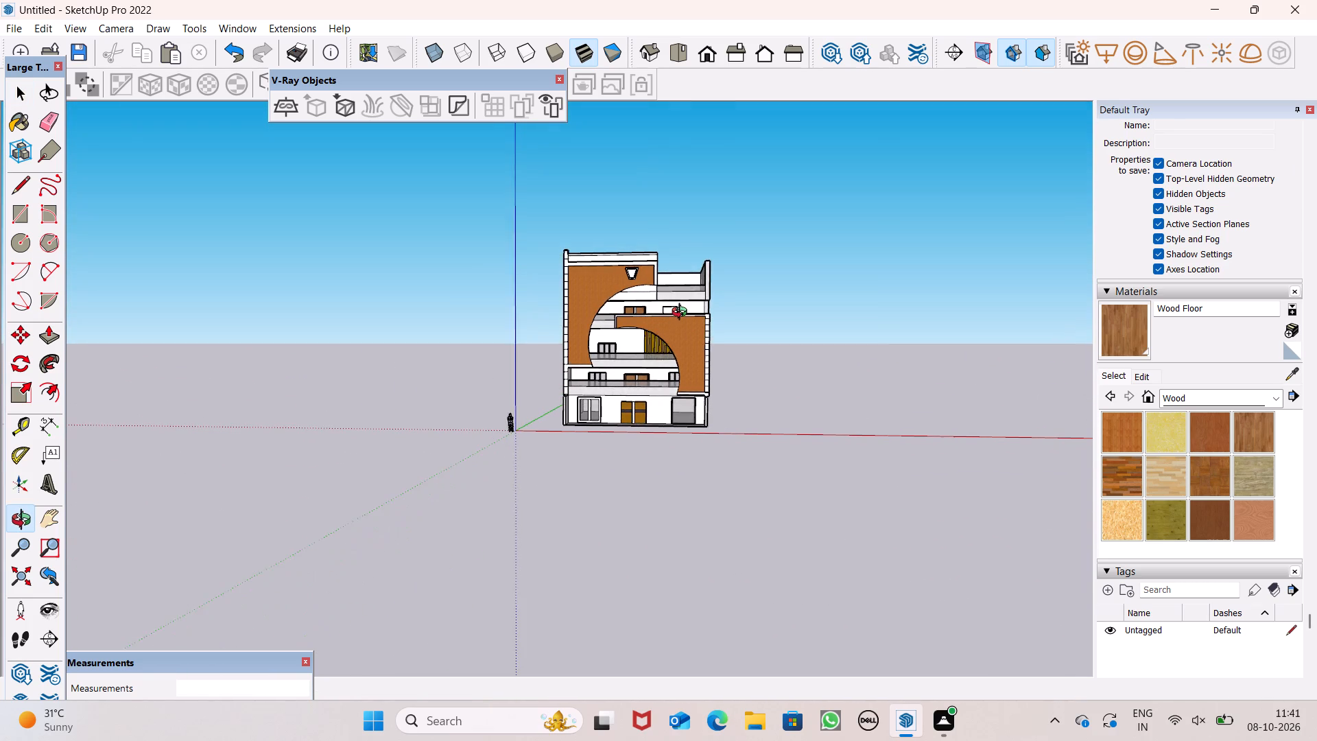
middle_click_drag(683, 314, 683, 412)
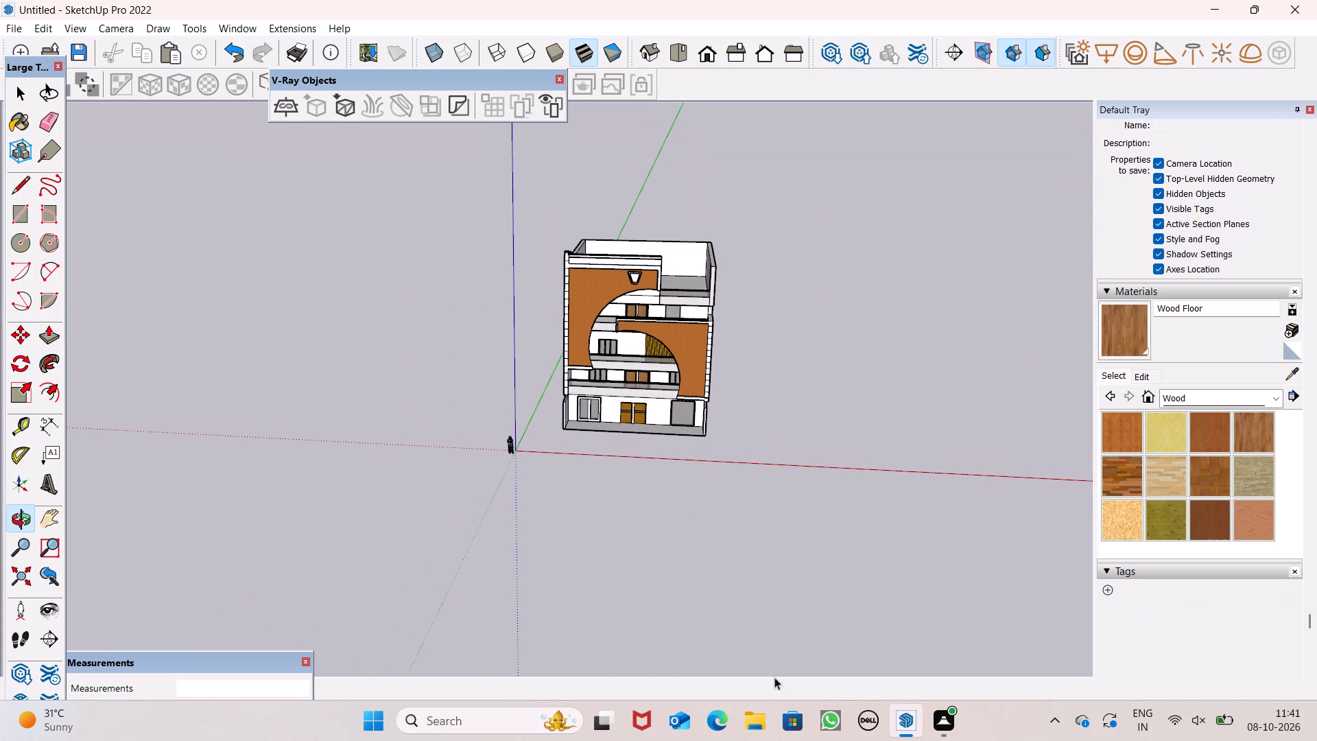
left_click_drag(943, 721, 937, 717)
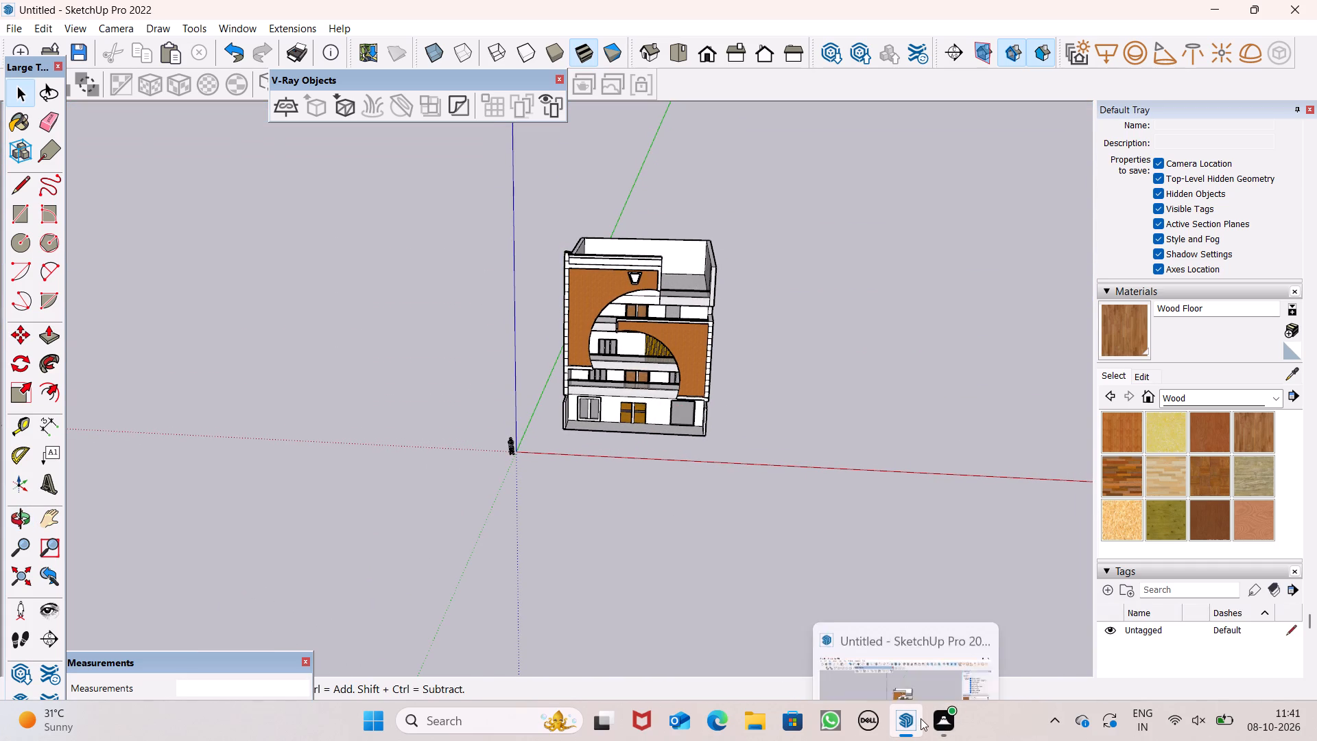
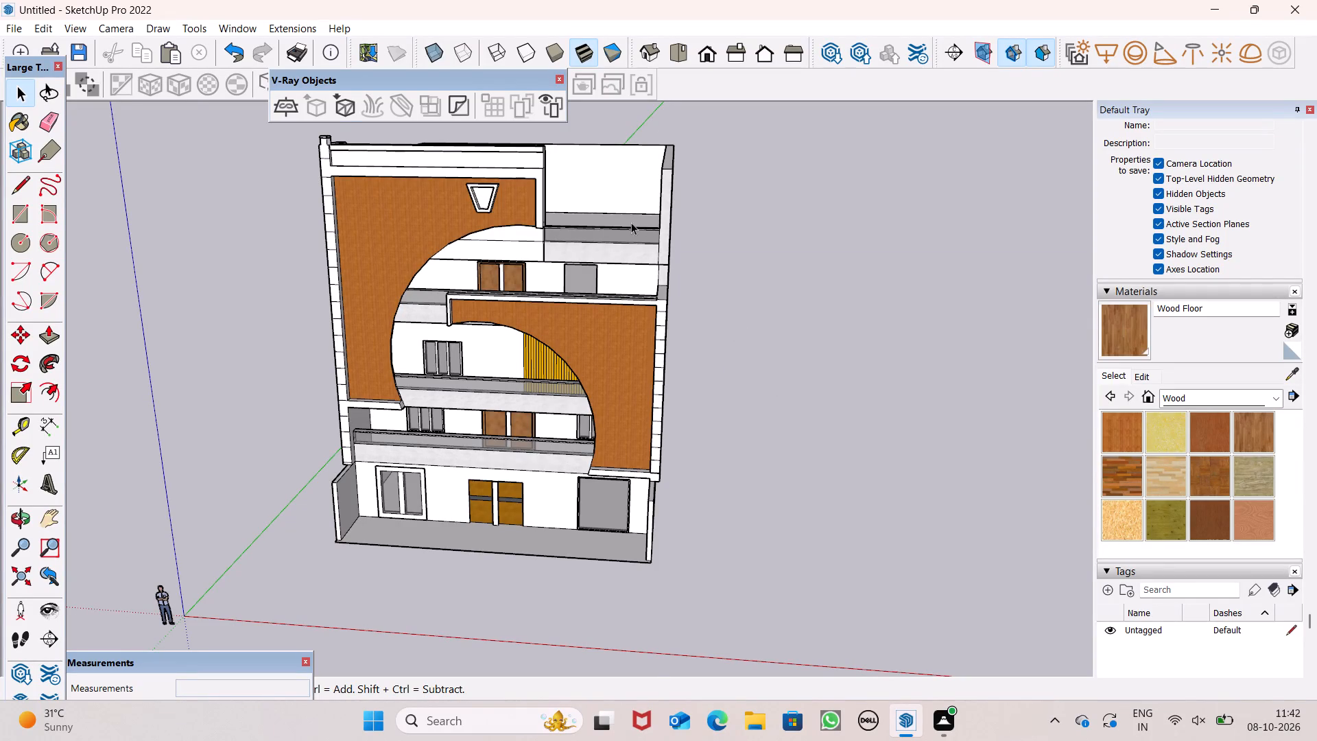
Save the building model as "ultra modern" in the Documents folder, with the whole building shown from the front.
scroll(628, 221, "up", 2)
scroll(571, 323, "down", 9)
middle_click_drag(598, 449, 678, 374)
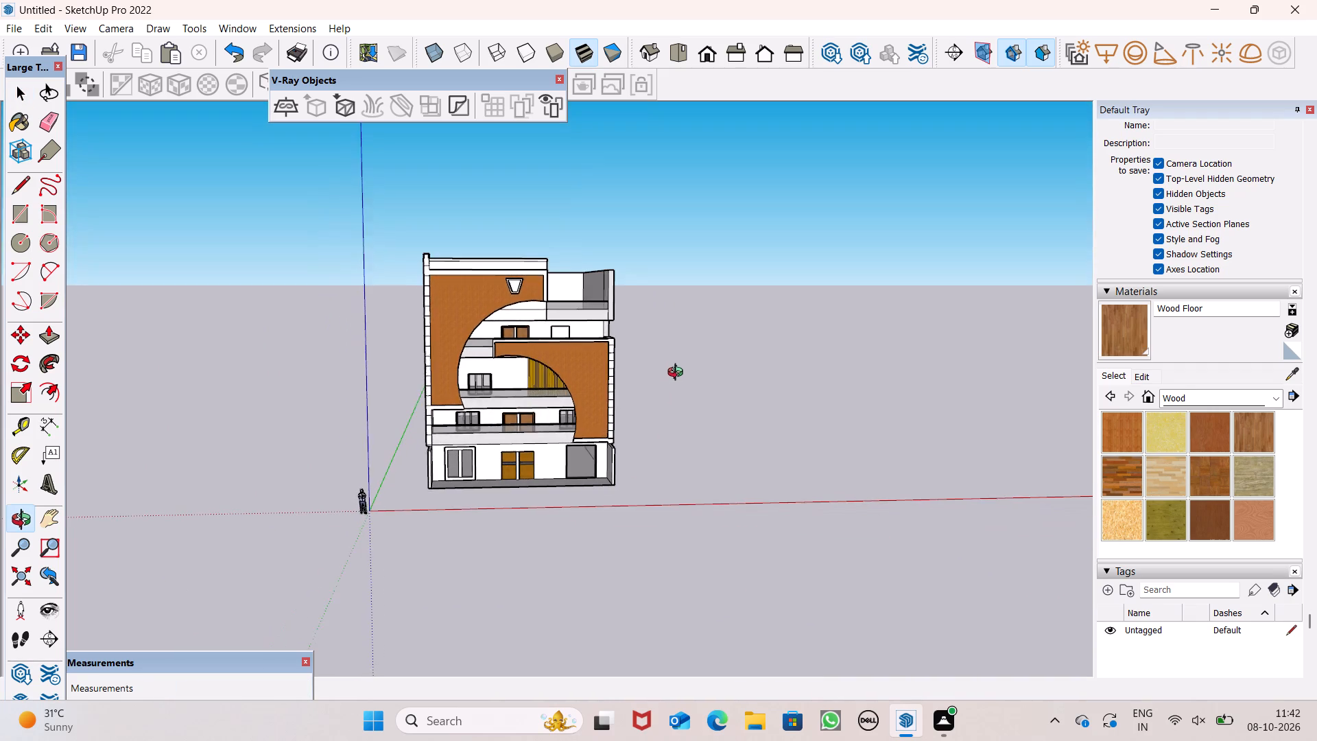
middle_click_drag(678, 374, 681, 364)
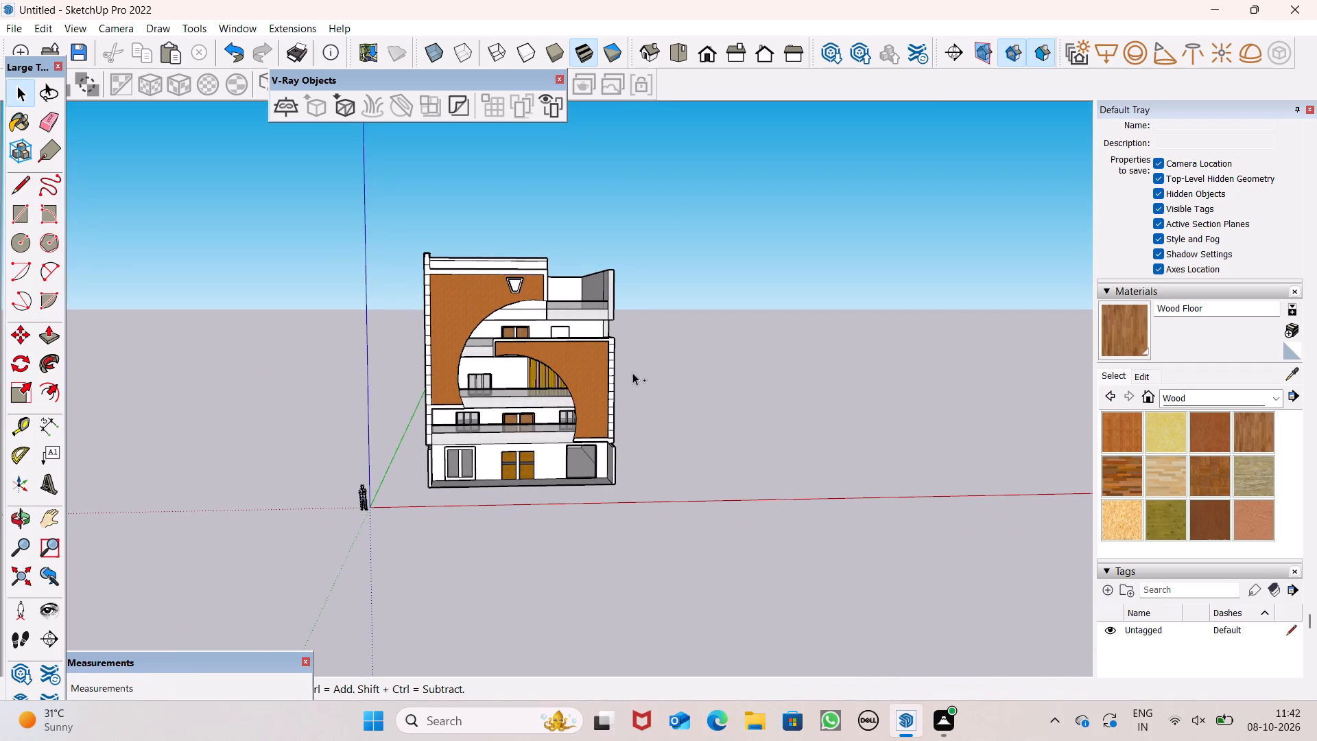
key("ctrl+s")
key("BackSpace")
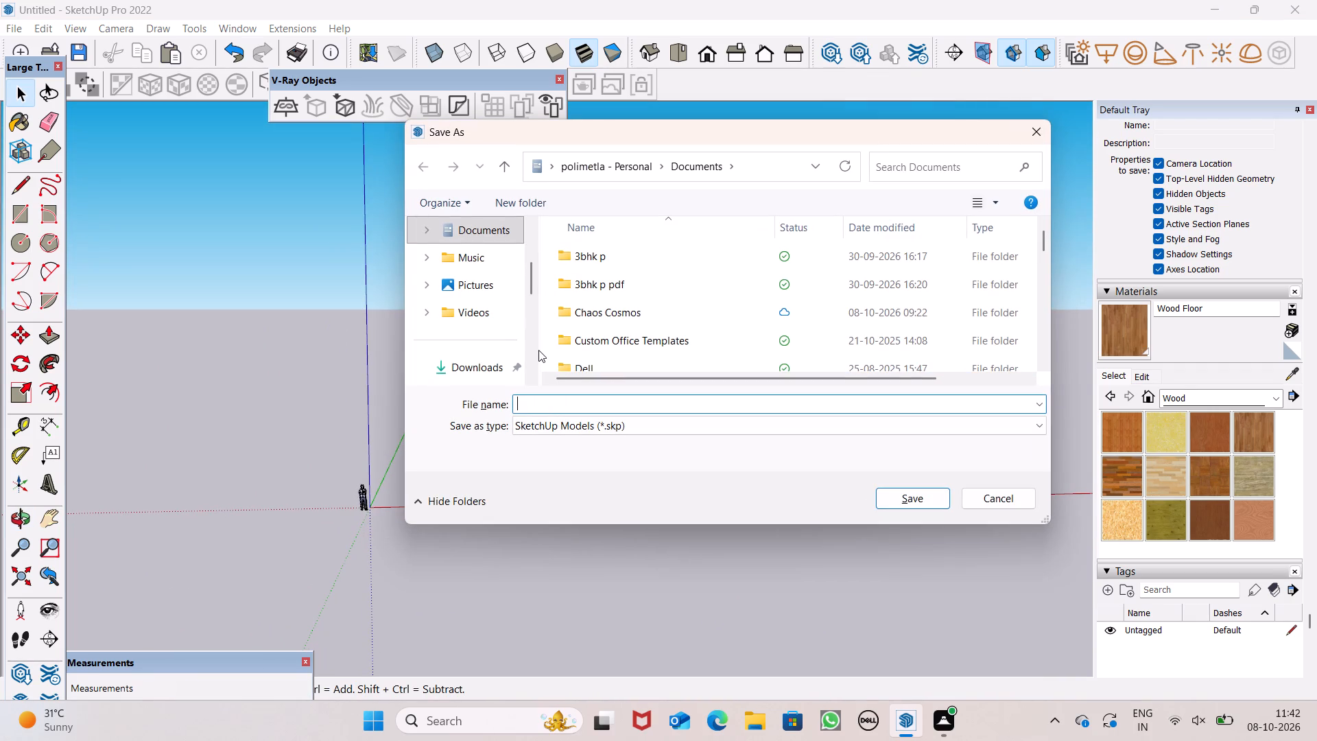
type("ult")
key("r")
type("a modern")
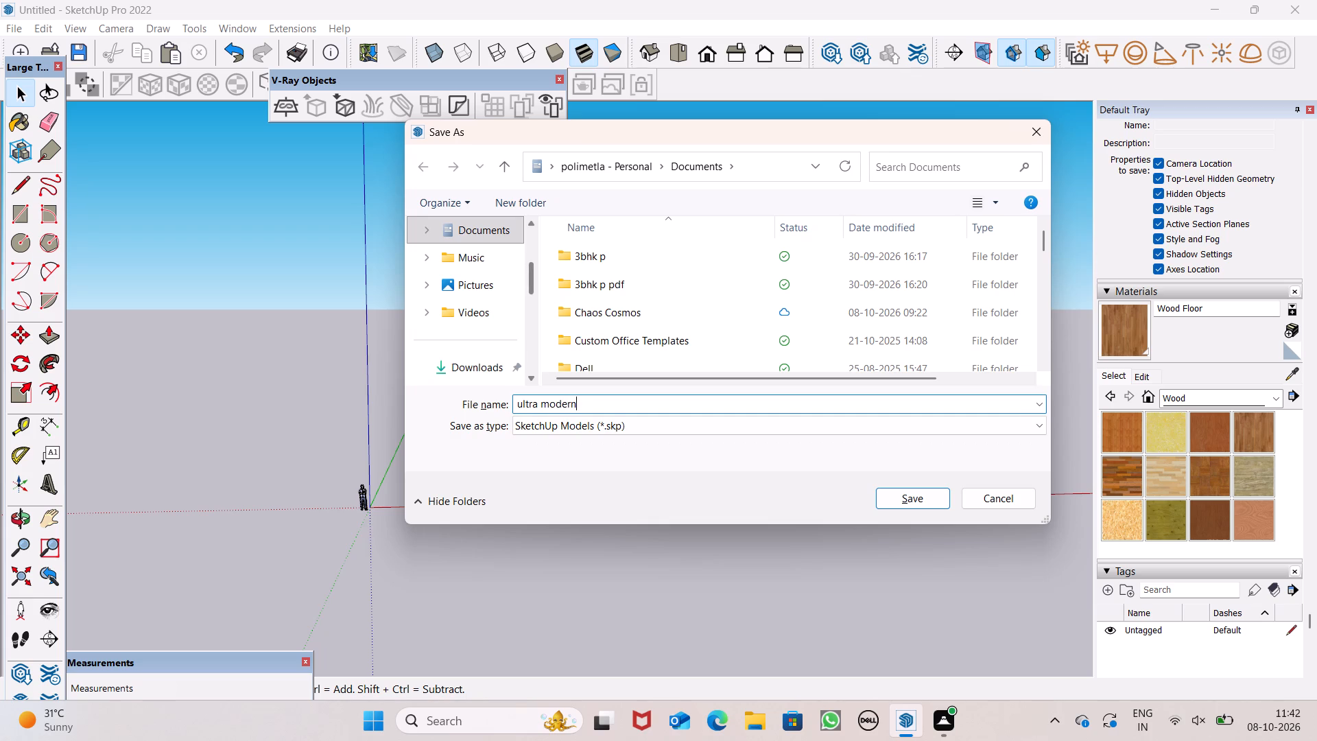
key("Return")
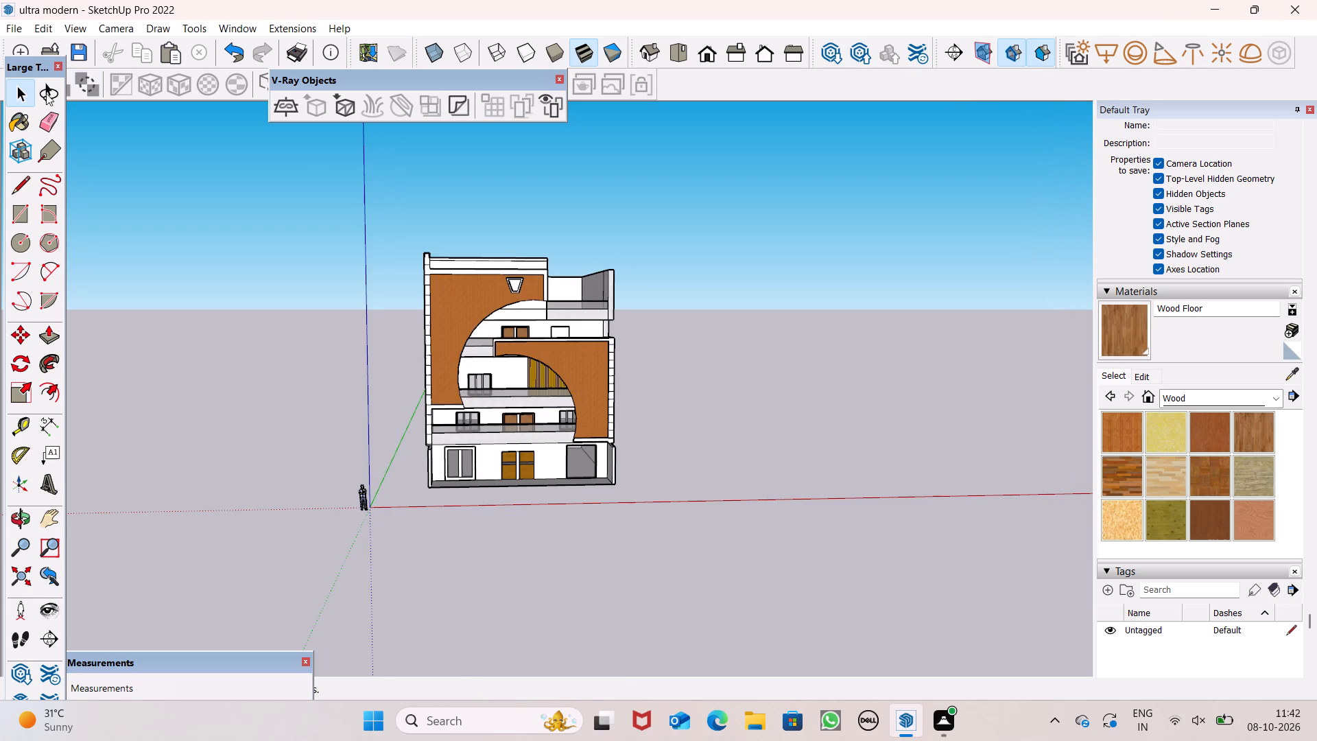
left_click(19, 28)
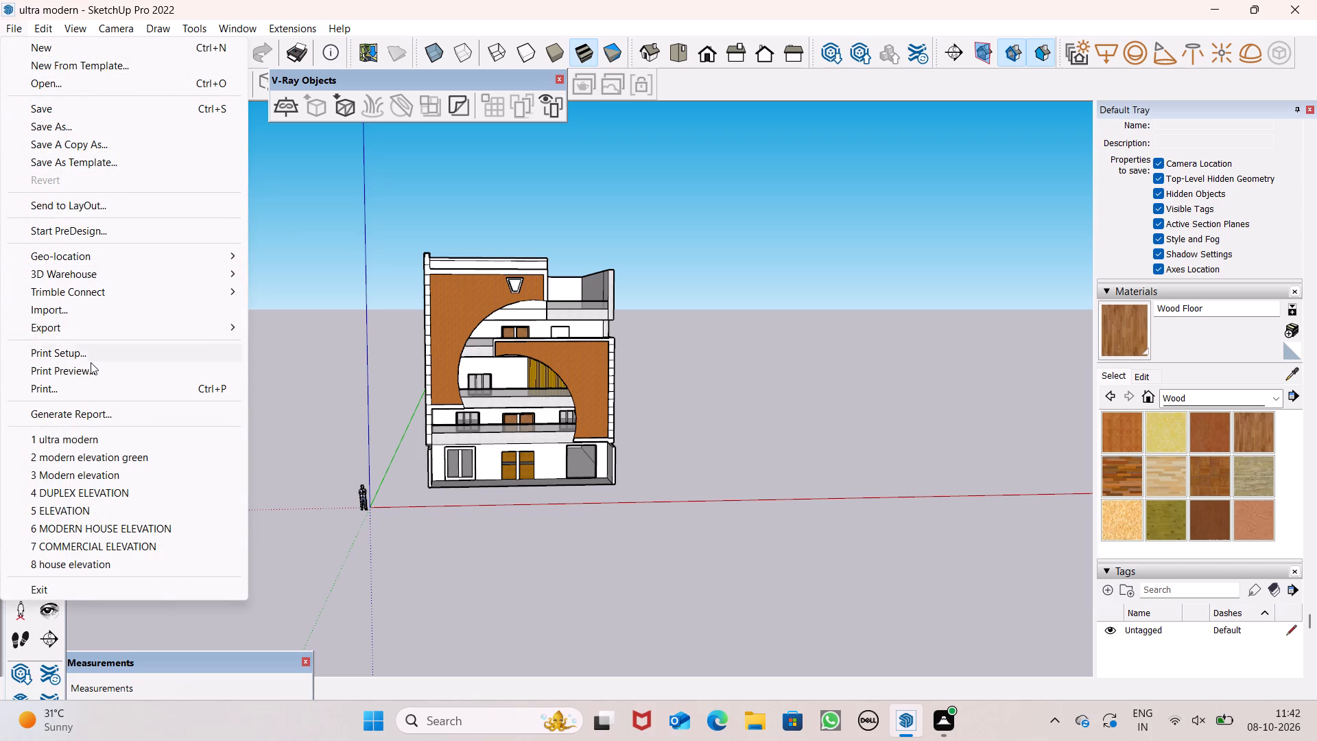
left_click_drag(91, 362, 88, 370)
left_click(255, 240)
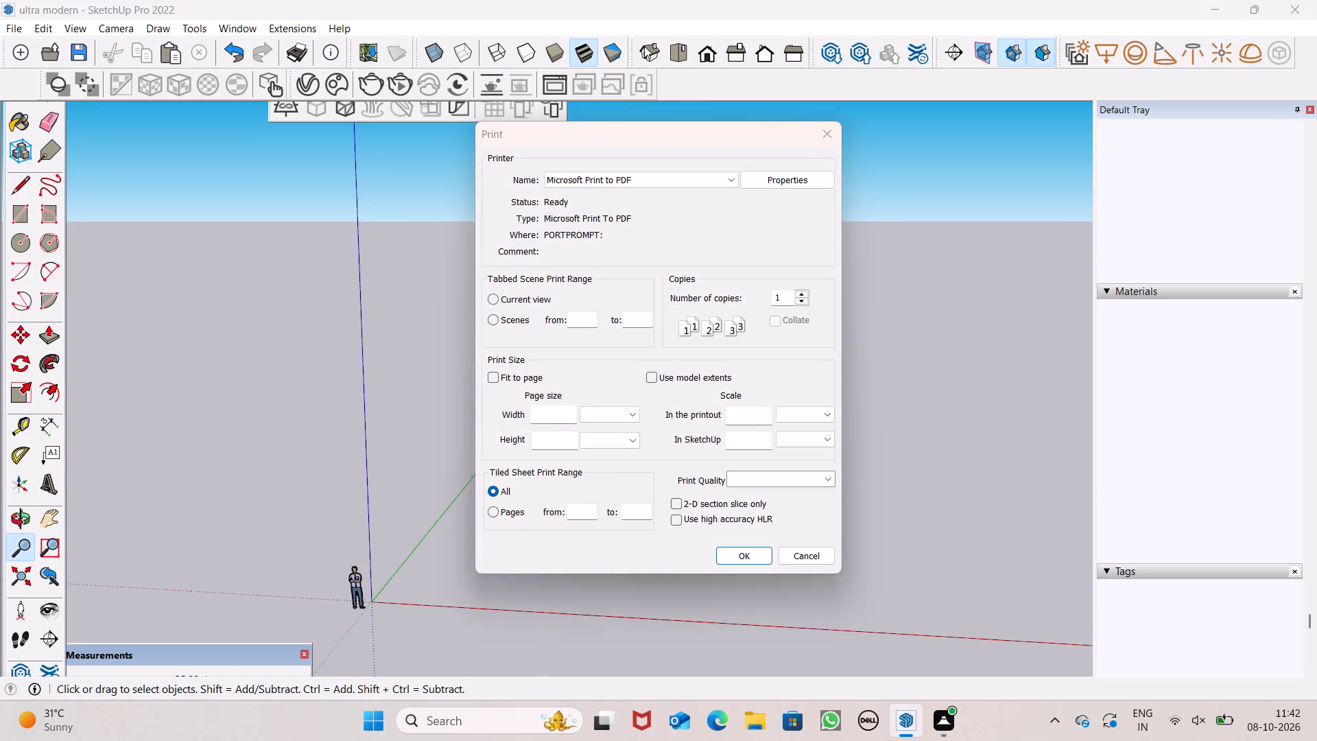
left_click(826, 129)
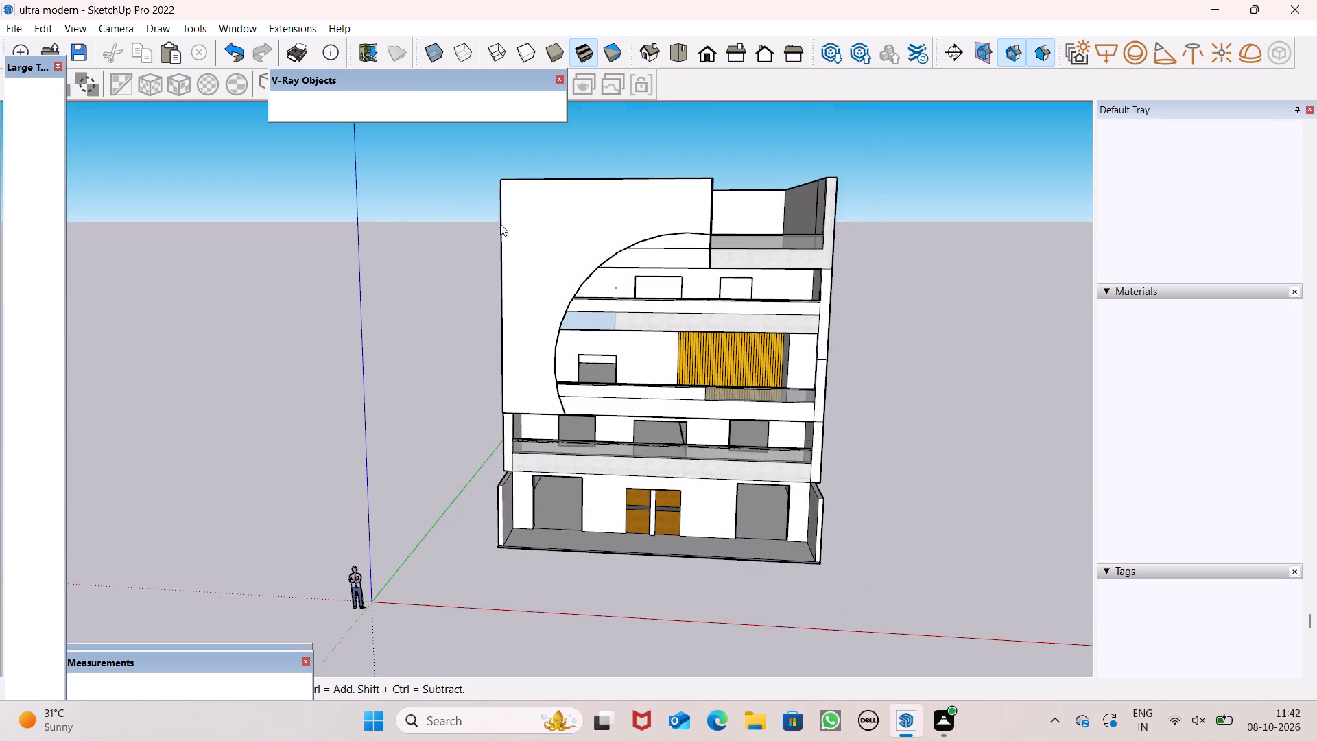
Export the current front view as a 2D JPEG image named "ultra modern" in the Documents folder.
left_click(11, 34)
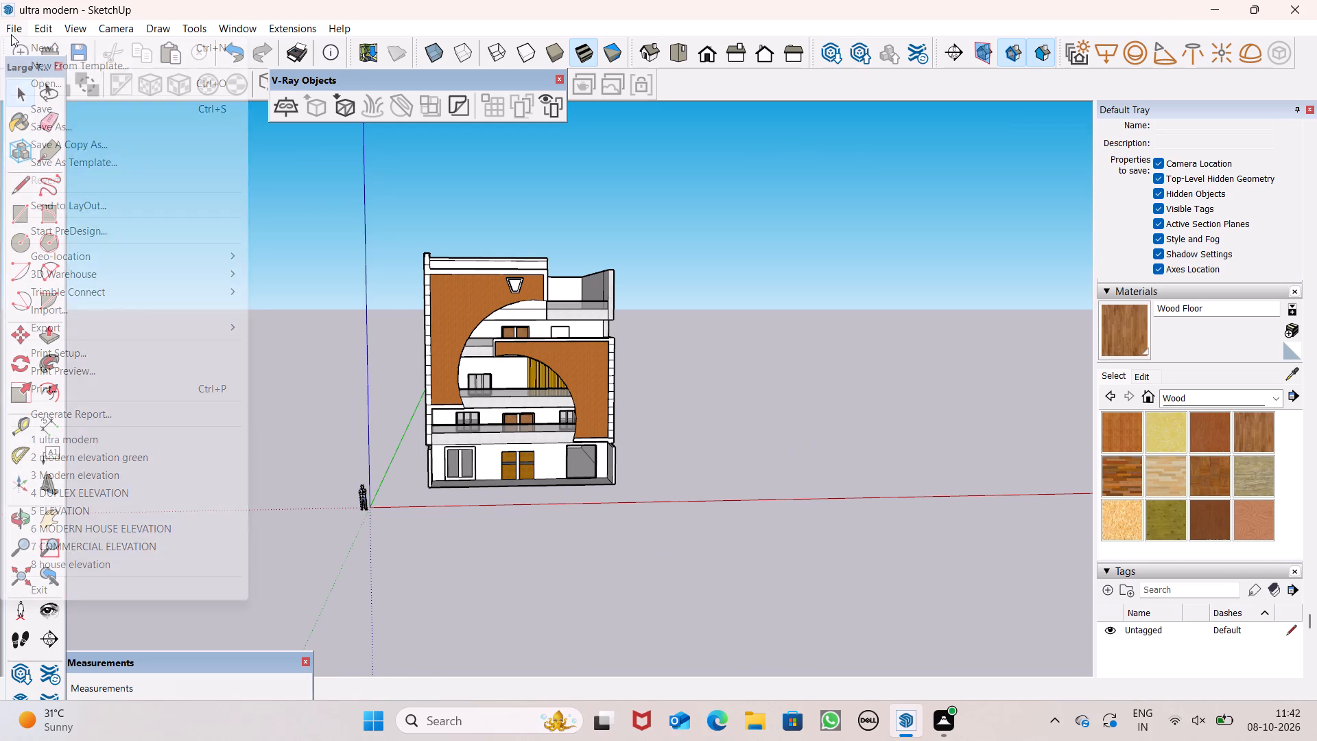
left_click(137, 332)
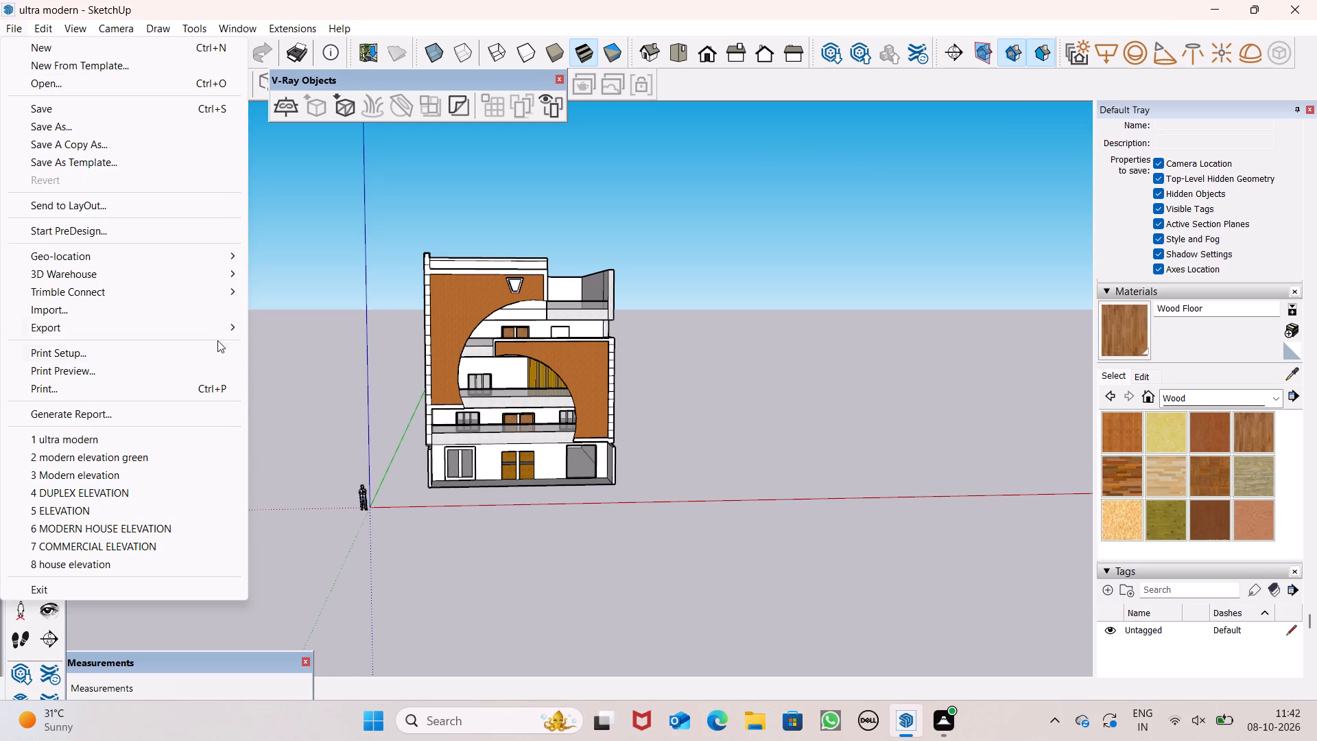
left_click_drag(224, 329, 294, 346)
left_click(294, 346)
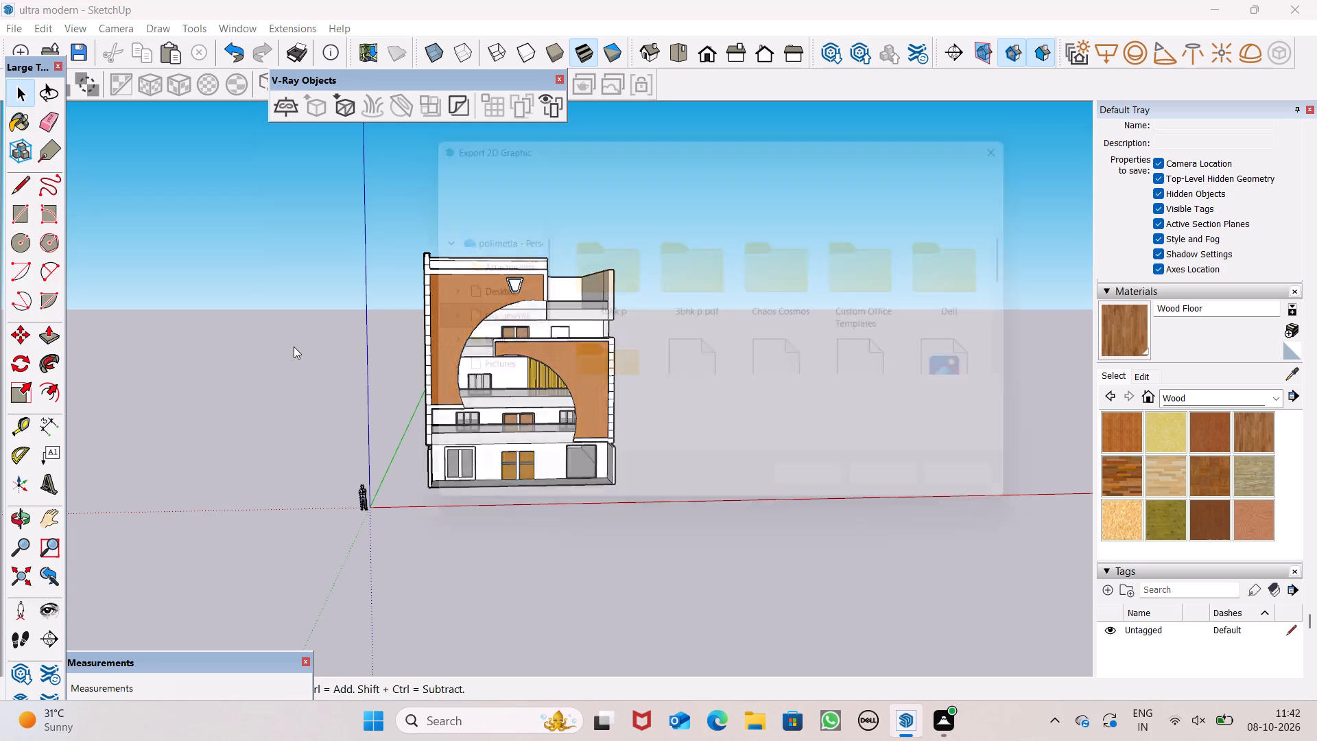
key("Return")
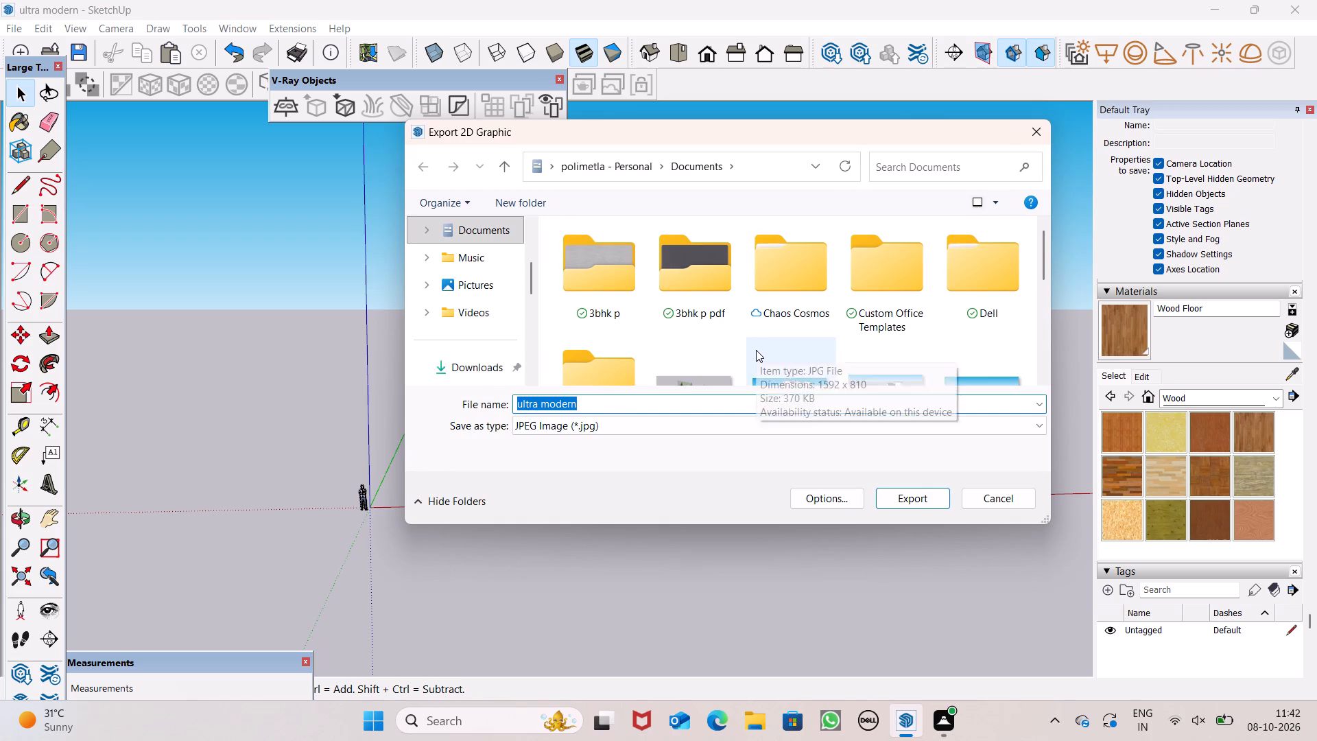